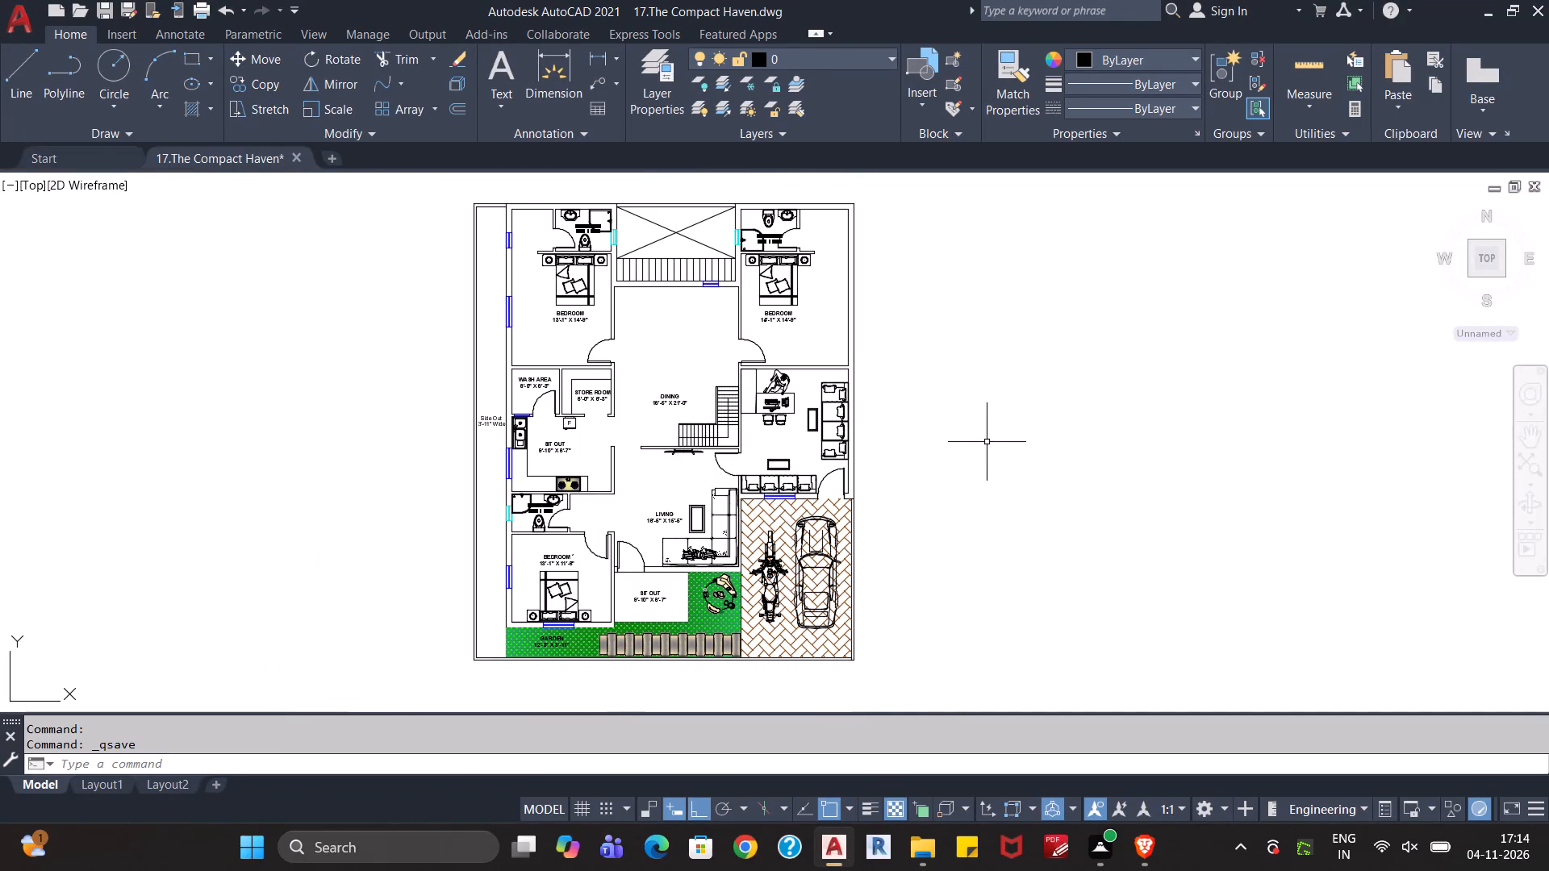
Open the Wardrobe Hanging Rail Module Elevation and 2-Bay Wardrobe with Bi-Fold Doors 600x2500mm drawings from the Wardrobes blocks folder.
{"action": "key", "text": "ctrl+o"}
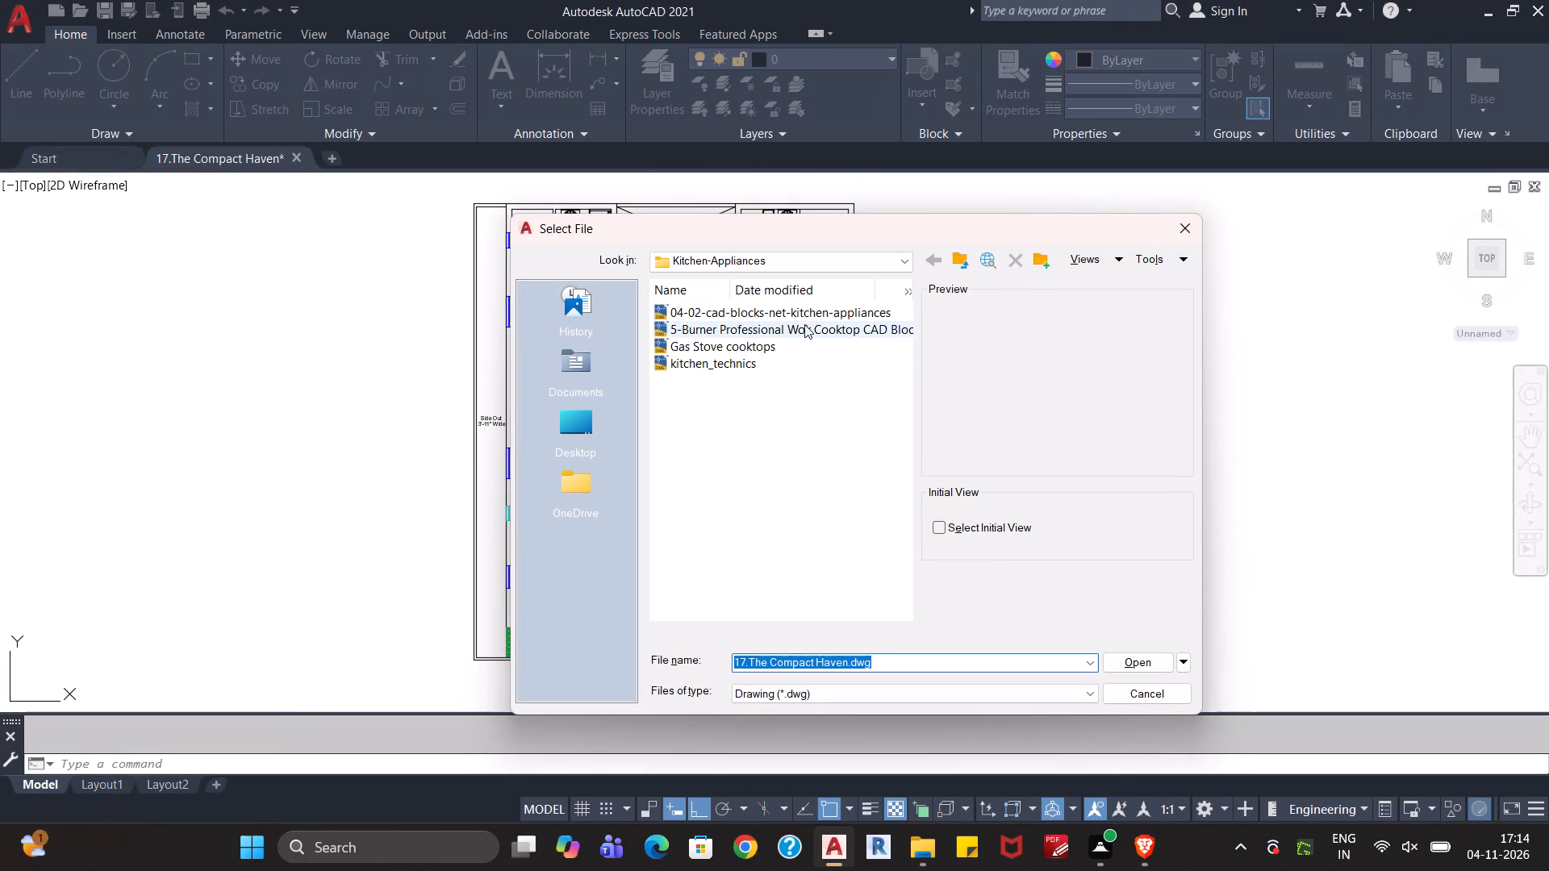
{"action": "left_click", "coordinate": [963, 259]}
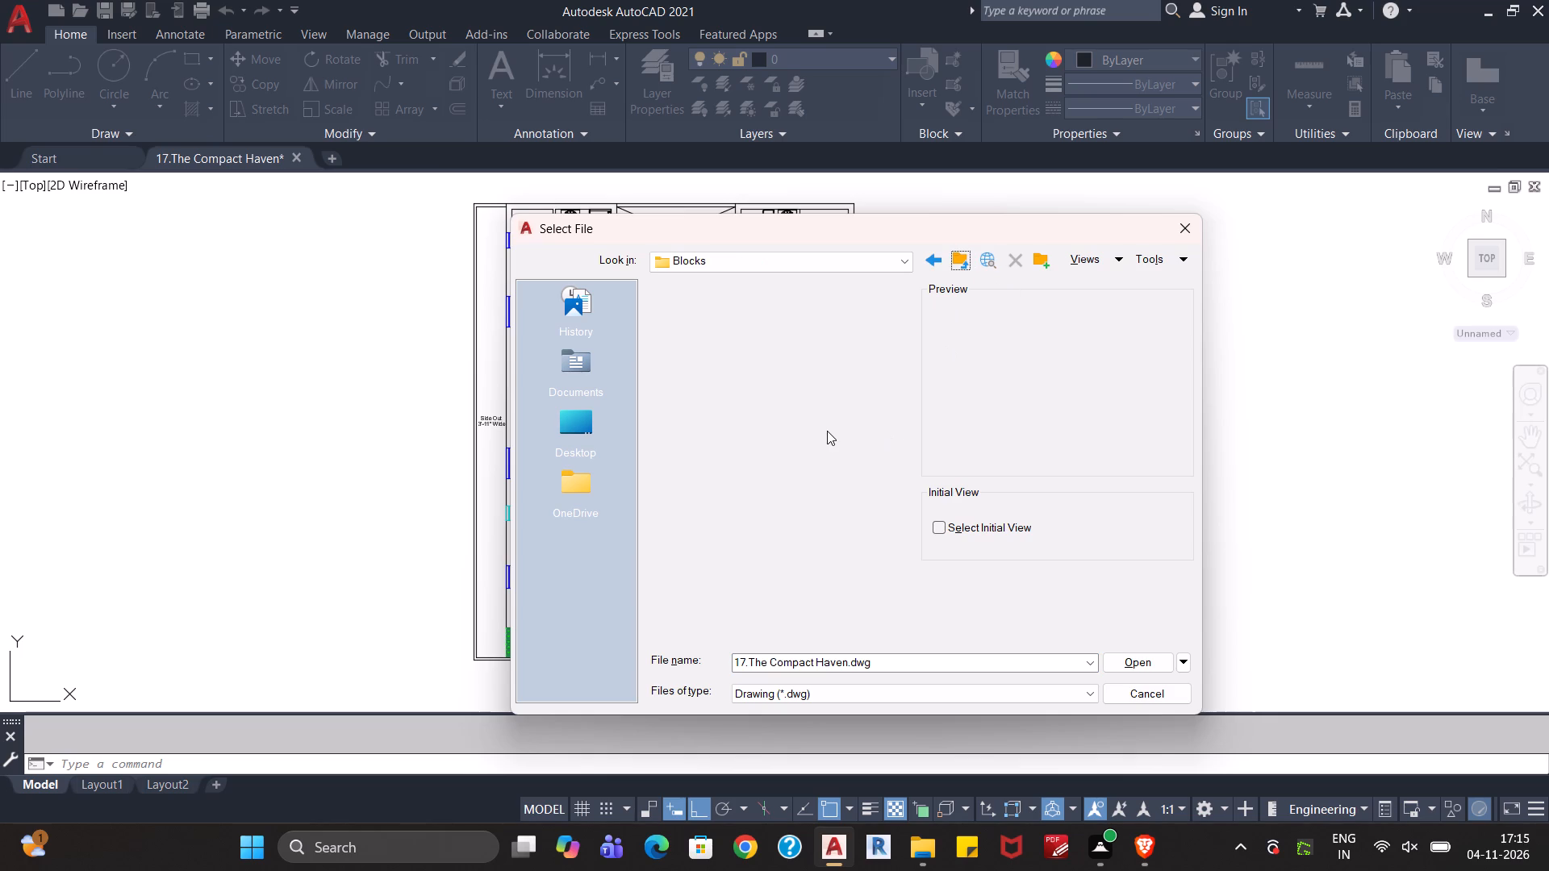
{"action": "scroll", "coordinate": [764, 488], "scroll_direction": "up", "scroll_amount": 2}
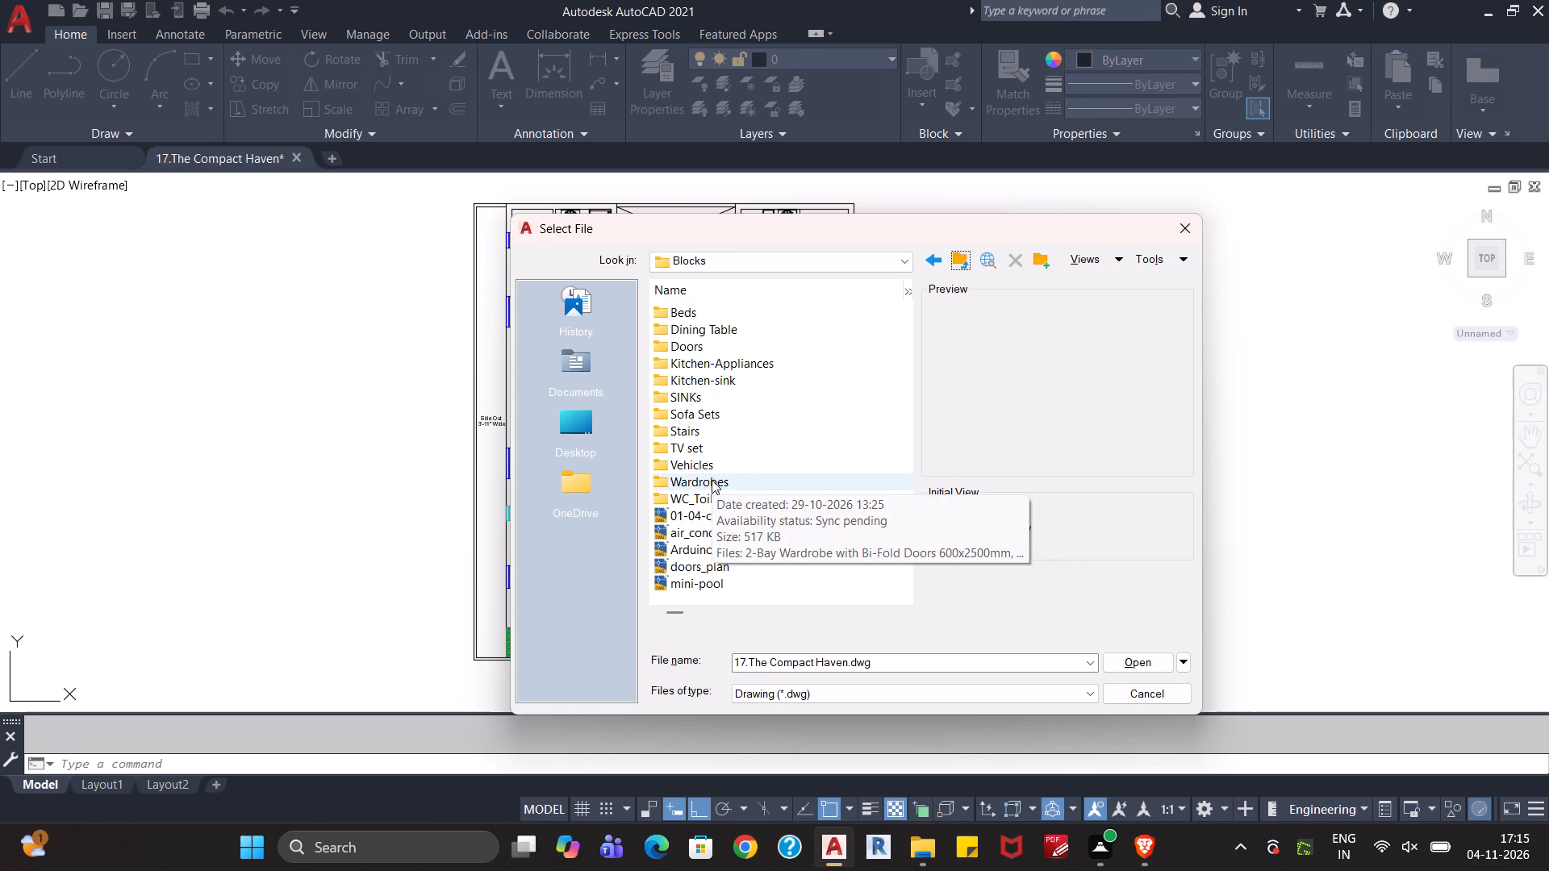
{"action": "double_click", "coordinate": [712, 480]}
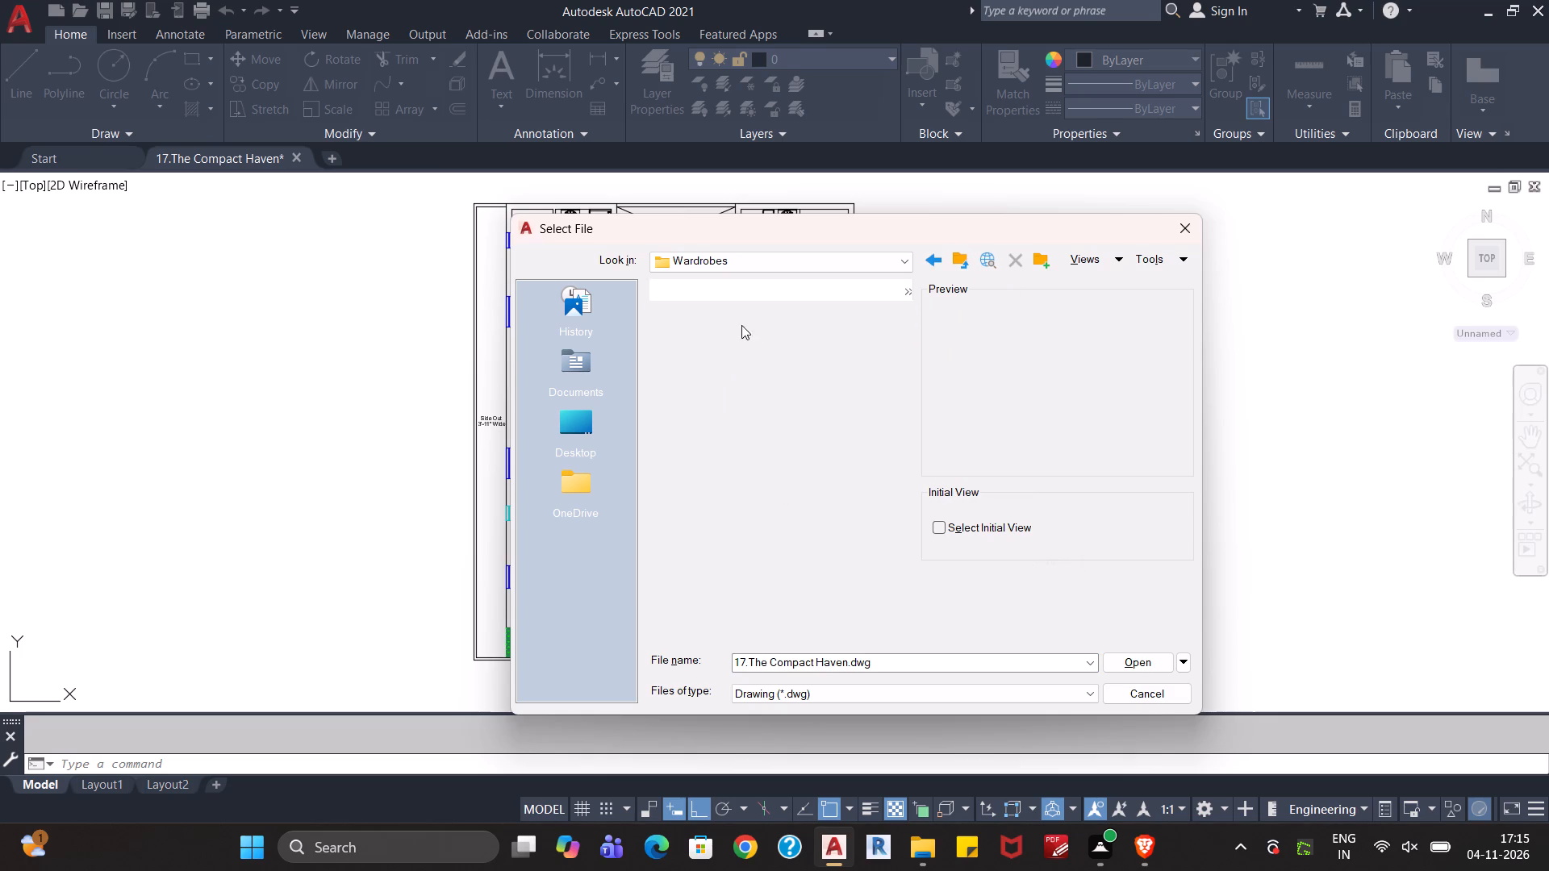
{"action": "left_click", "coordinate": [738, 307]}
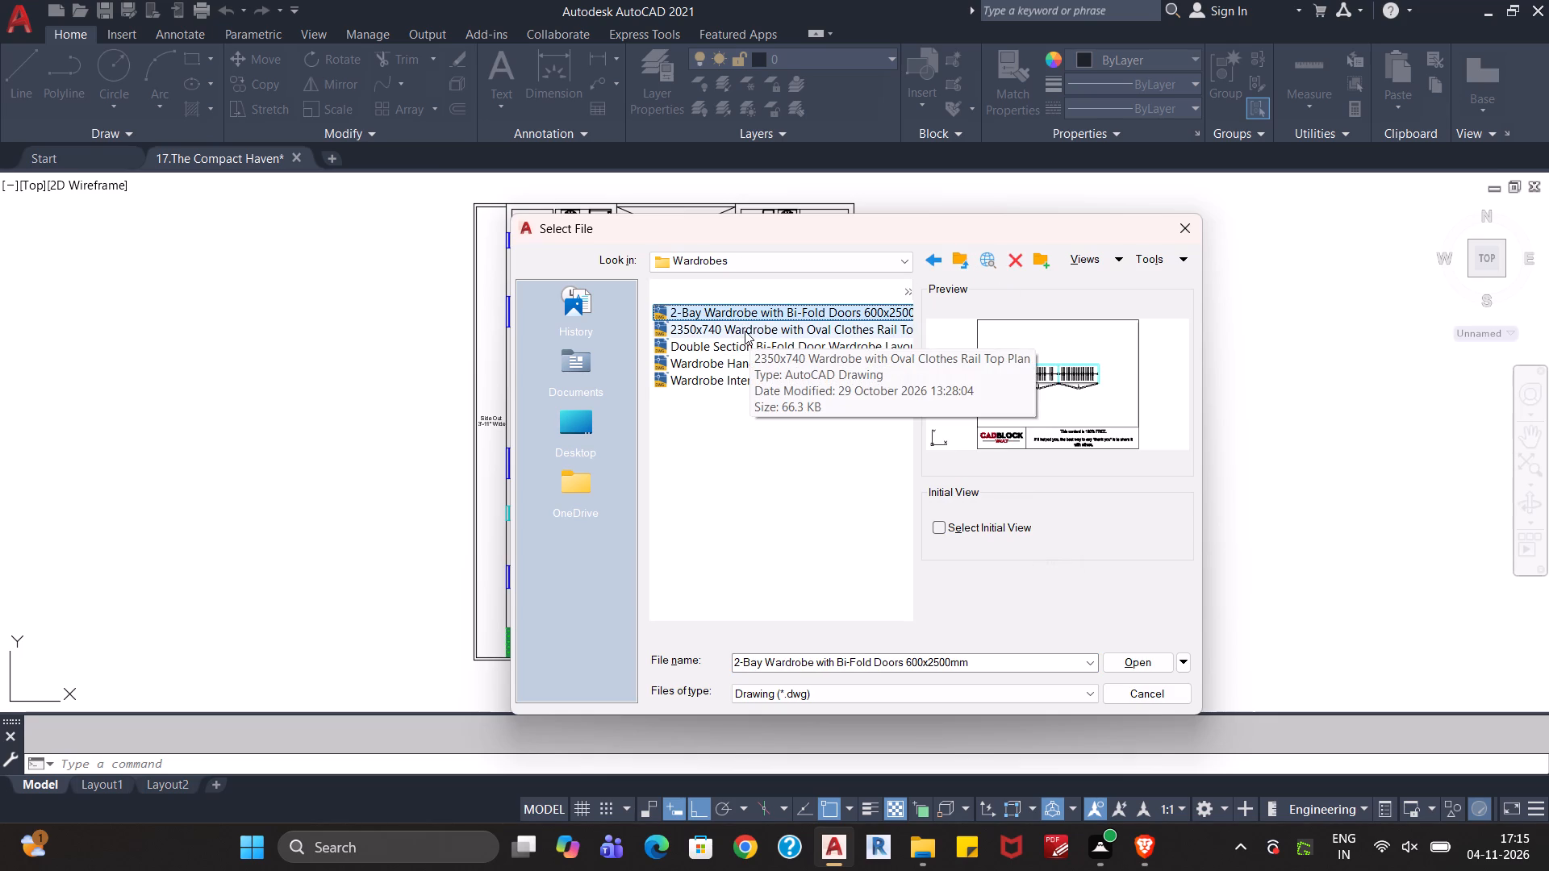
{"action": "left_click", "coordinate": [745, 331]}
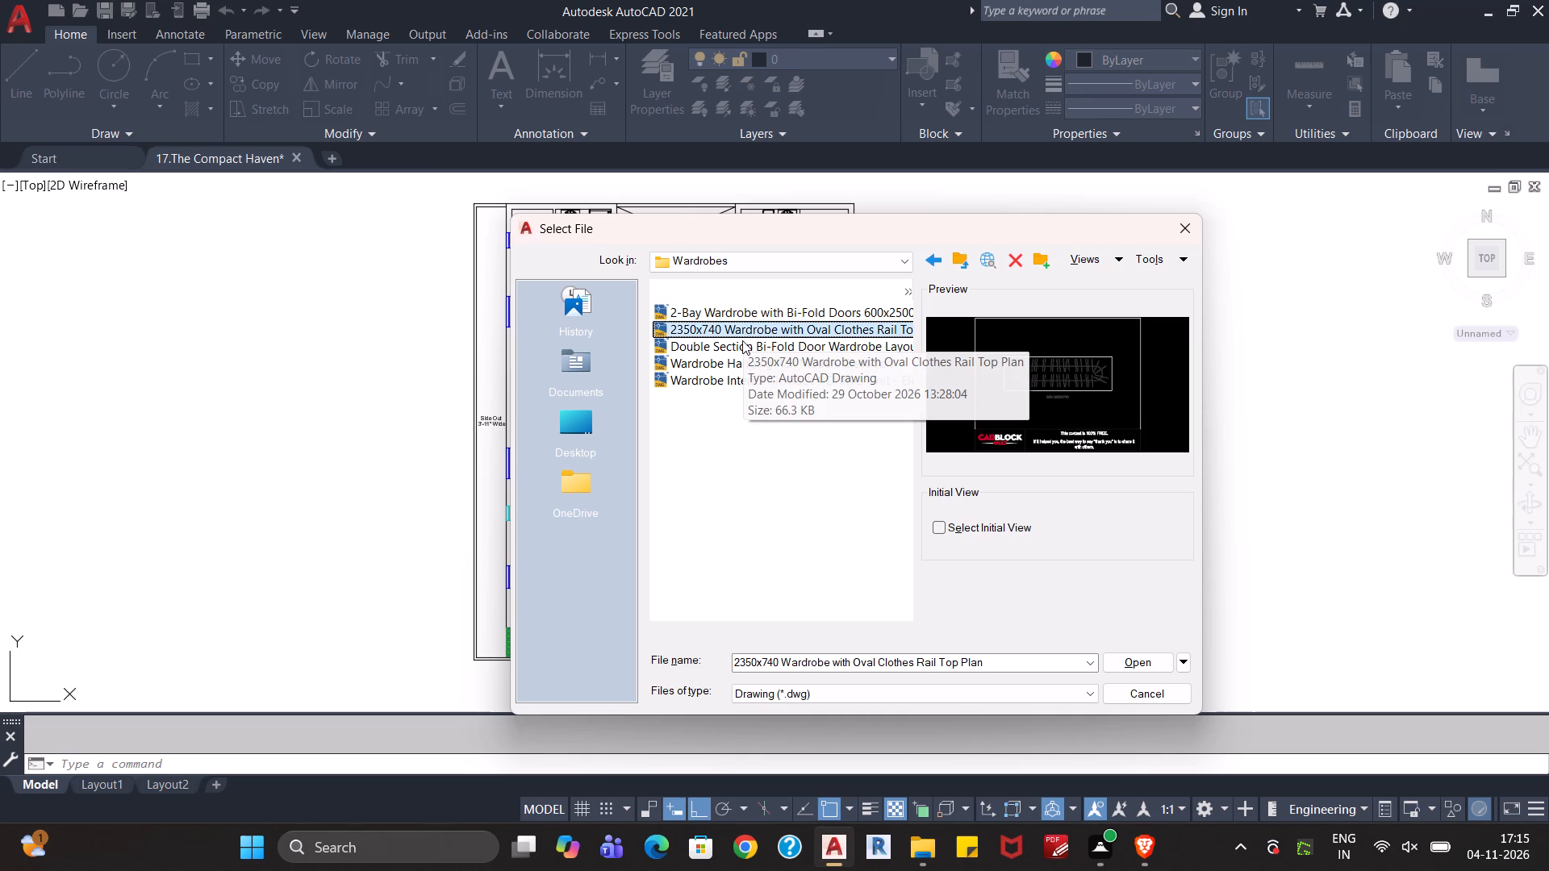
{"action": "left_click", "coordinate": [732, 348]}
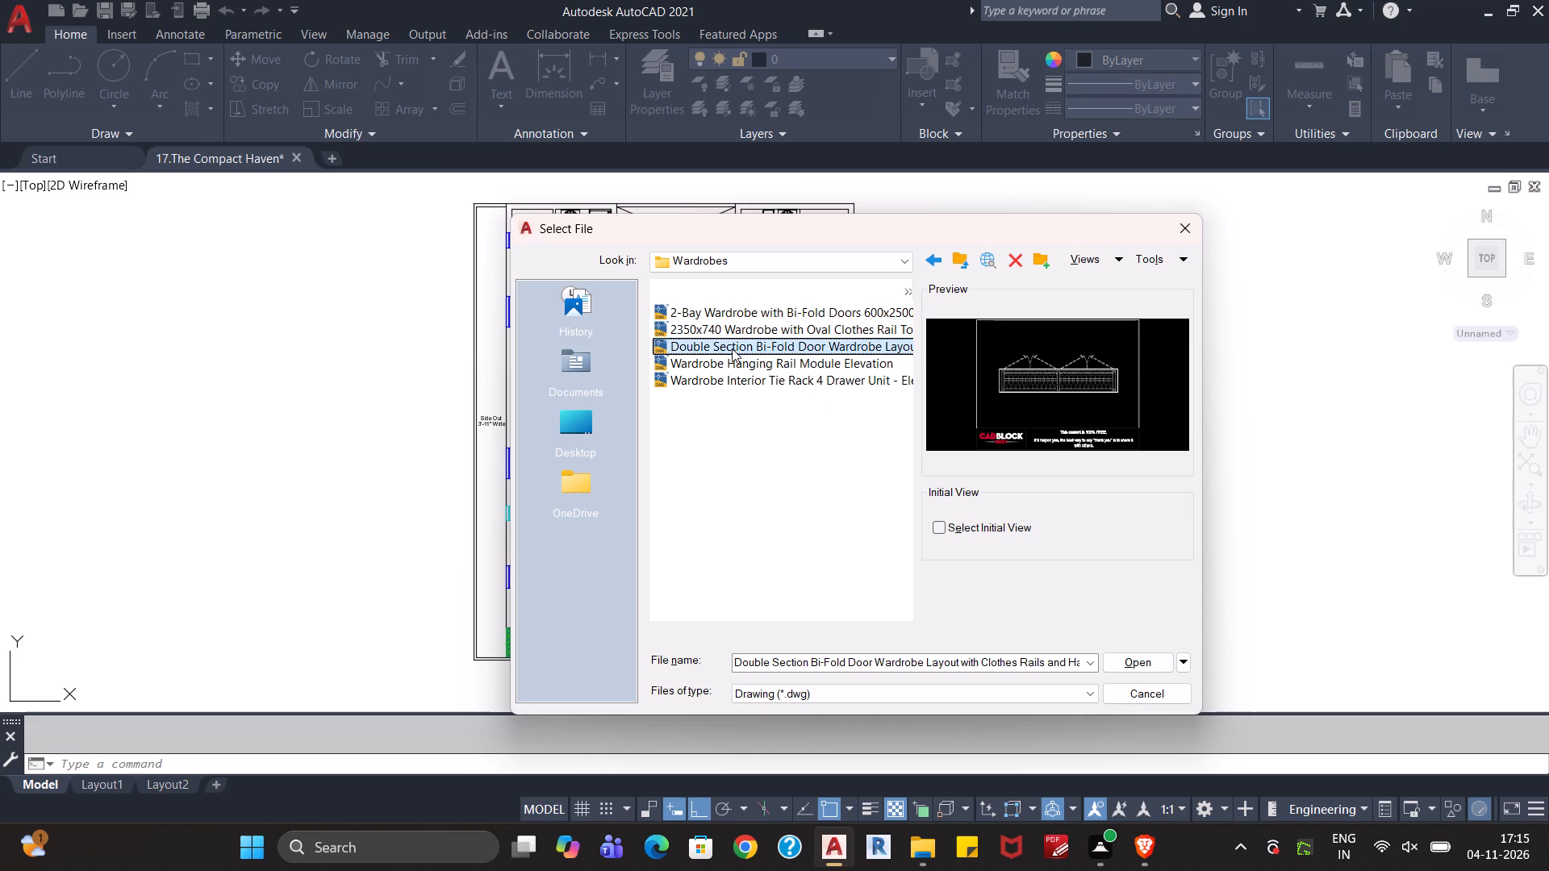
{"action": "left_click", "coordinate": [733, 361]}
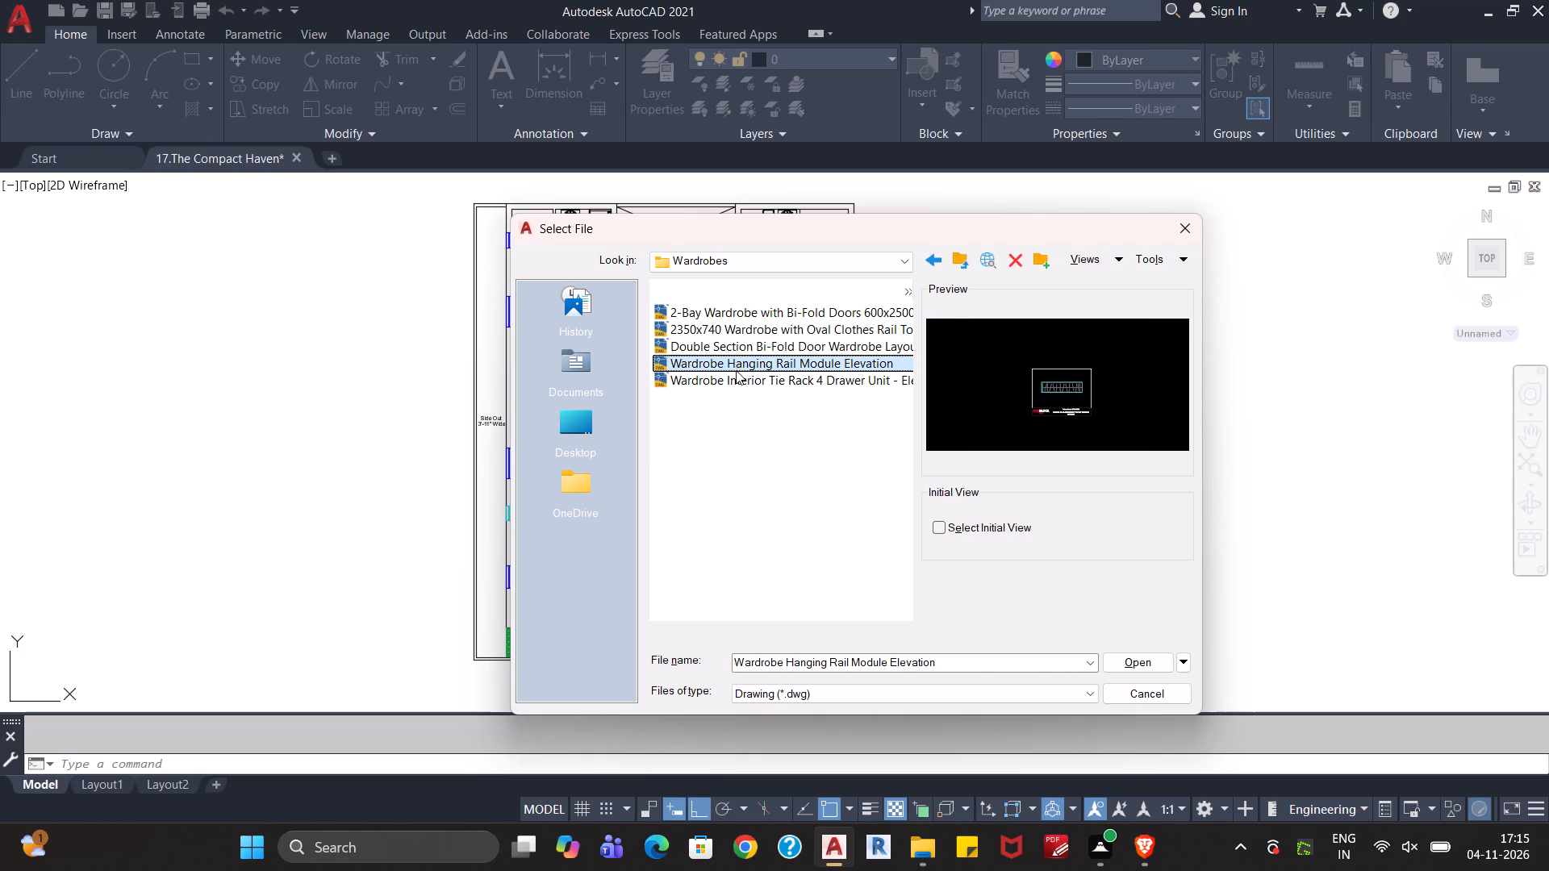
{"action": "left_click", "coordinate": [803, 327], "text": "ctrl"}
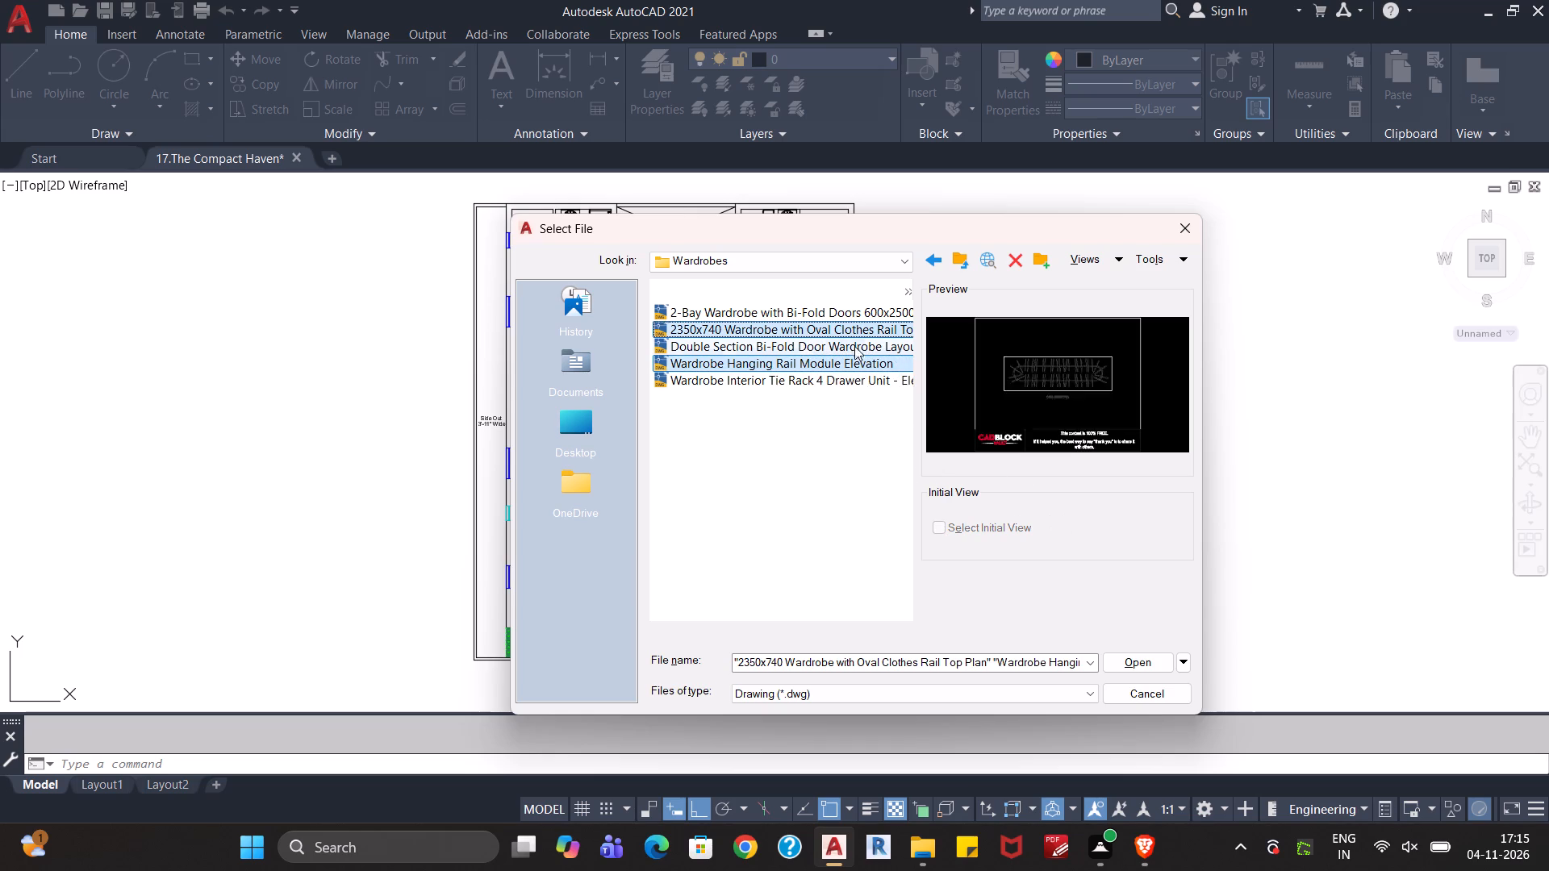
{"action": "left_click", "coordinate": [828, 306]}
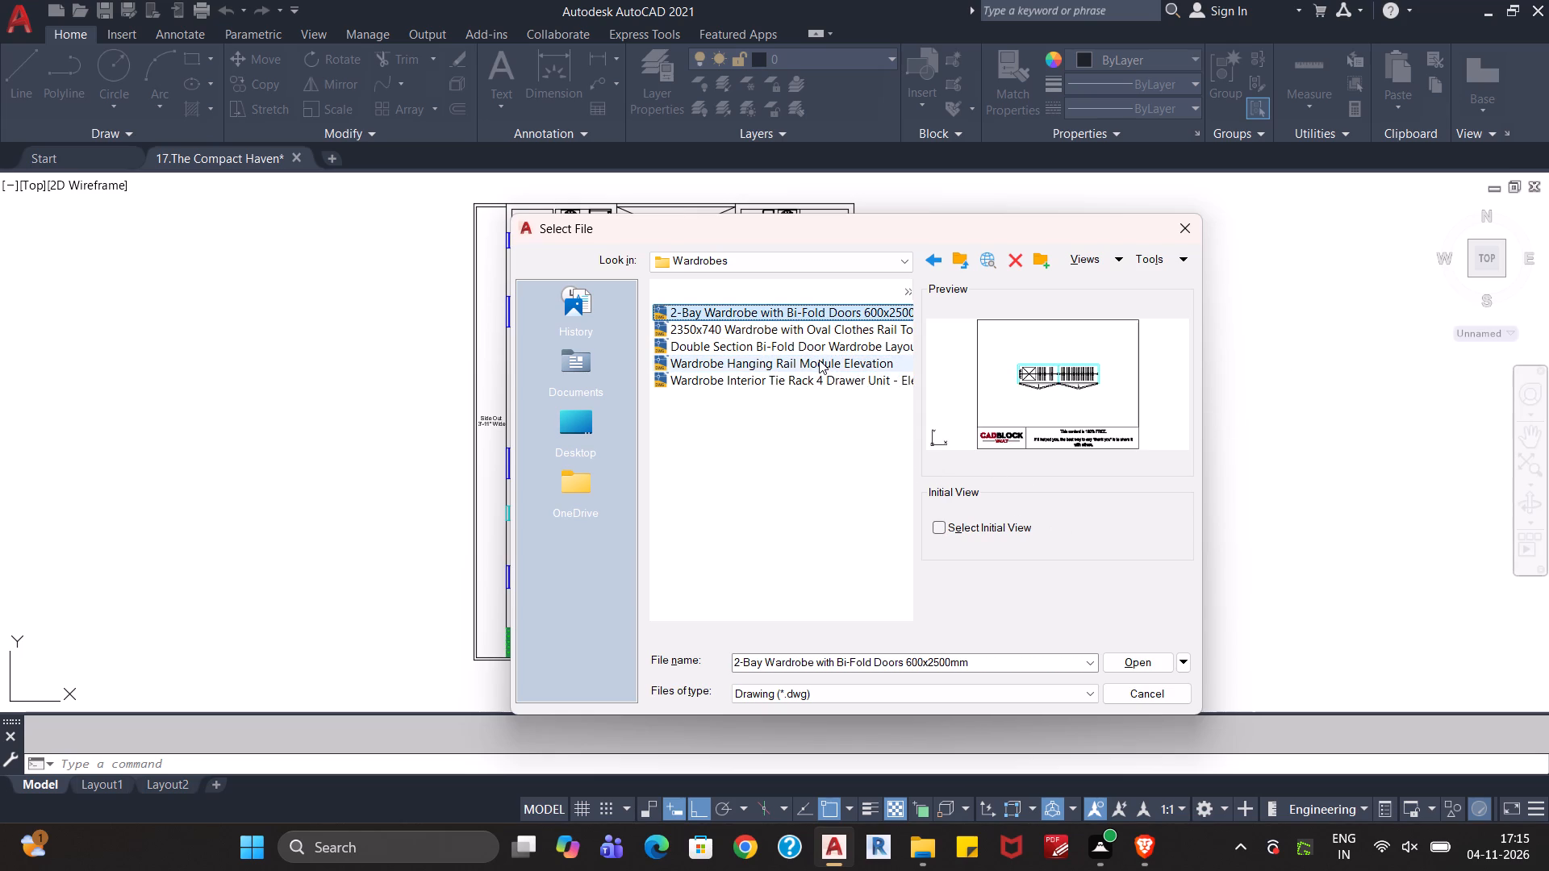
{"action": "left_click", "coordinate": [819, 360], "text": "ctrl"}
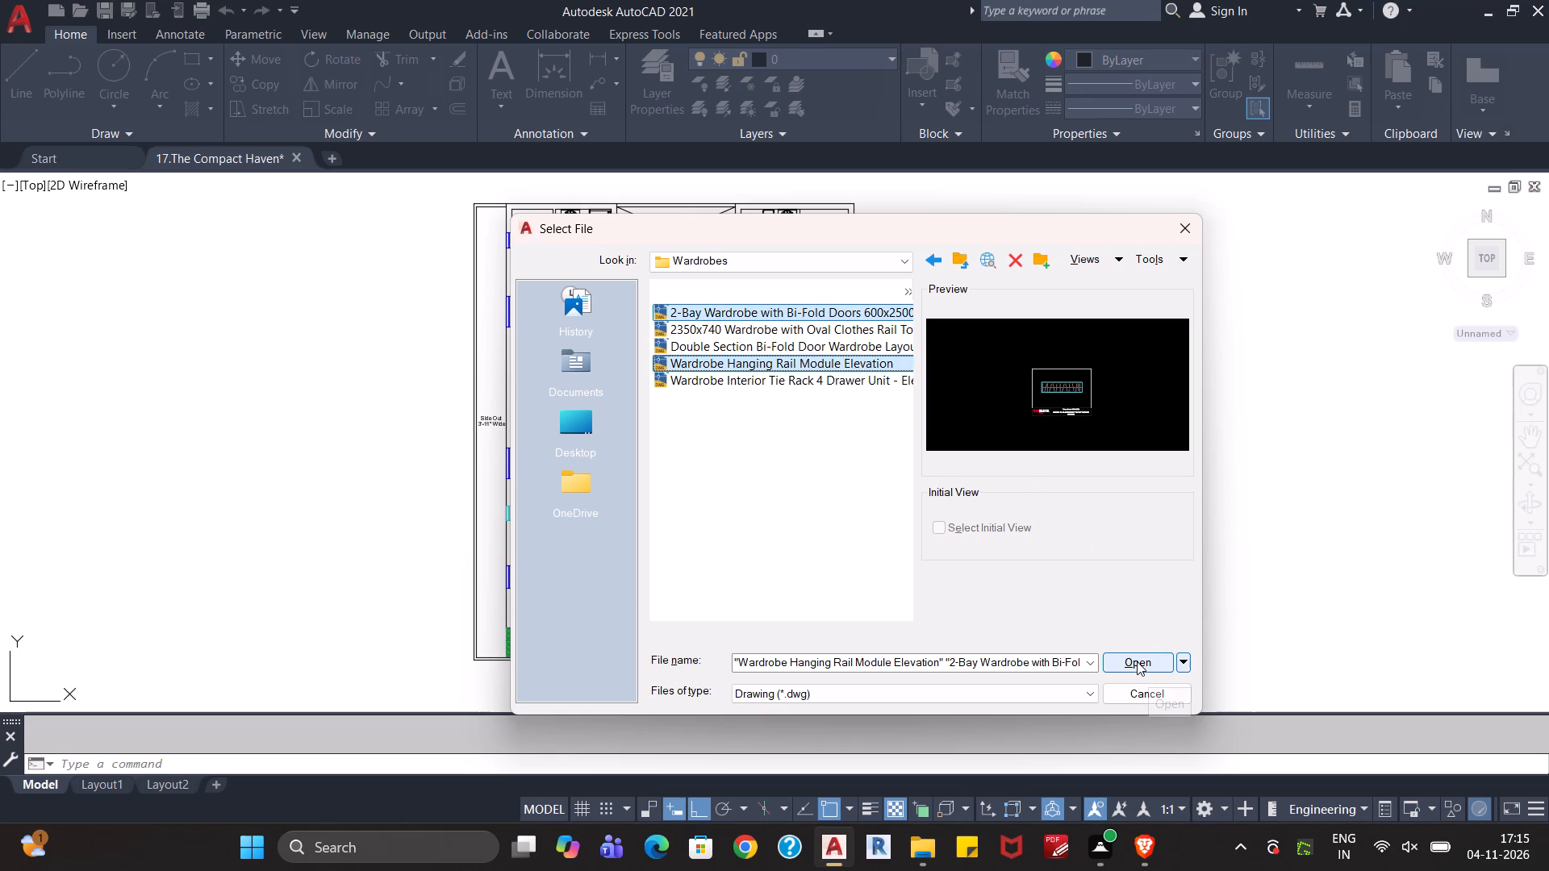
{"action": "left_click", "coordinate": [1137, 661]}
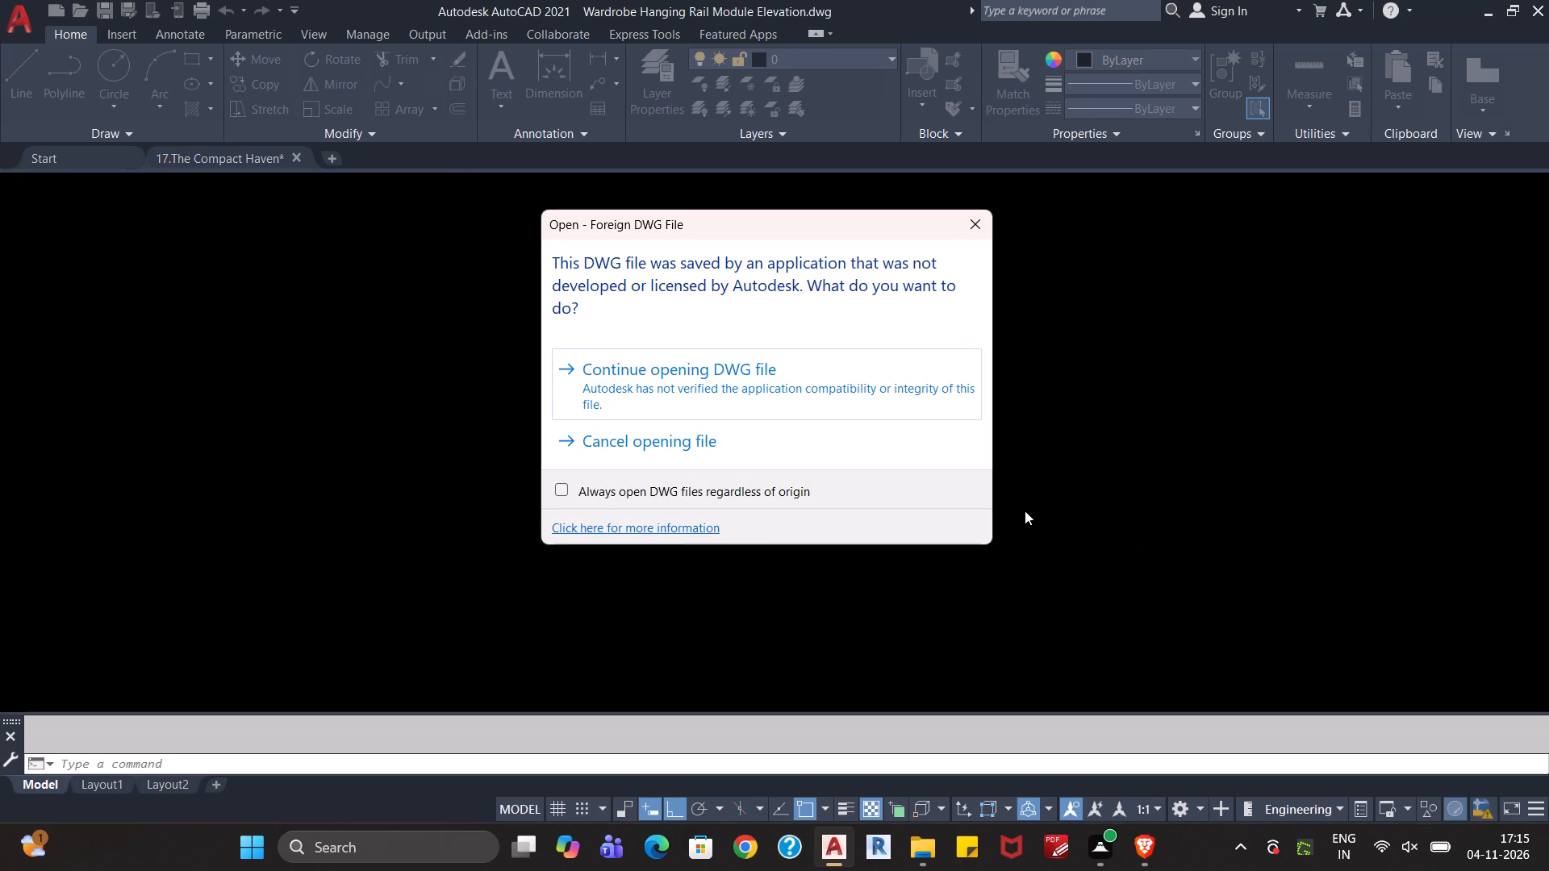
{"action": "left_click", "coordinate": [883, 394]}
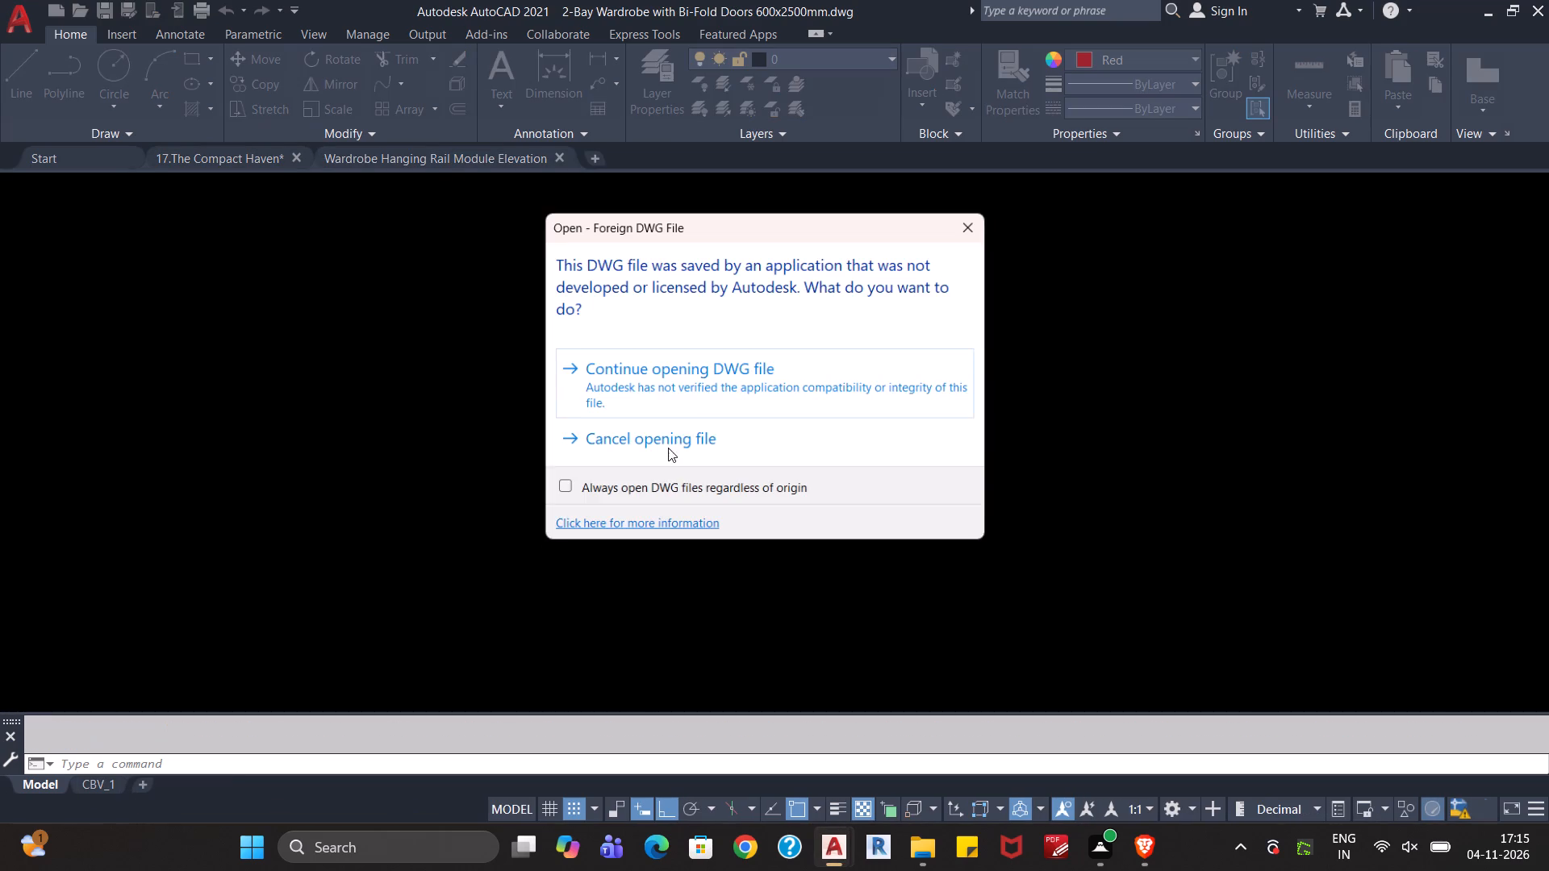
{"action": "left_click", "coordinate": [758, 388]}
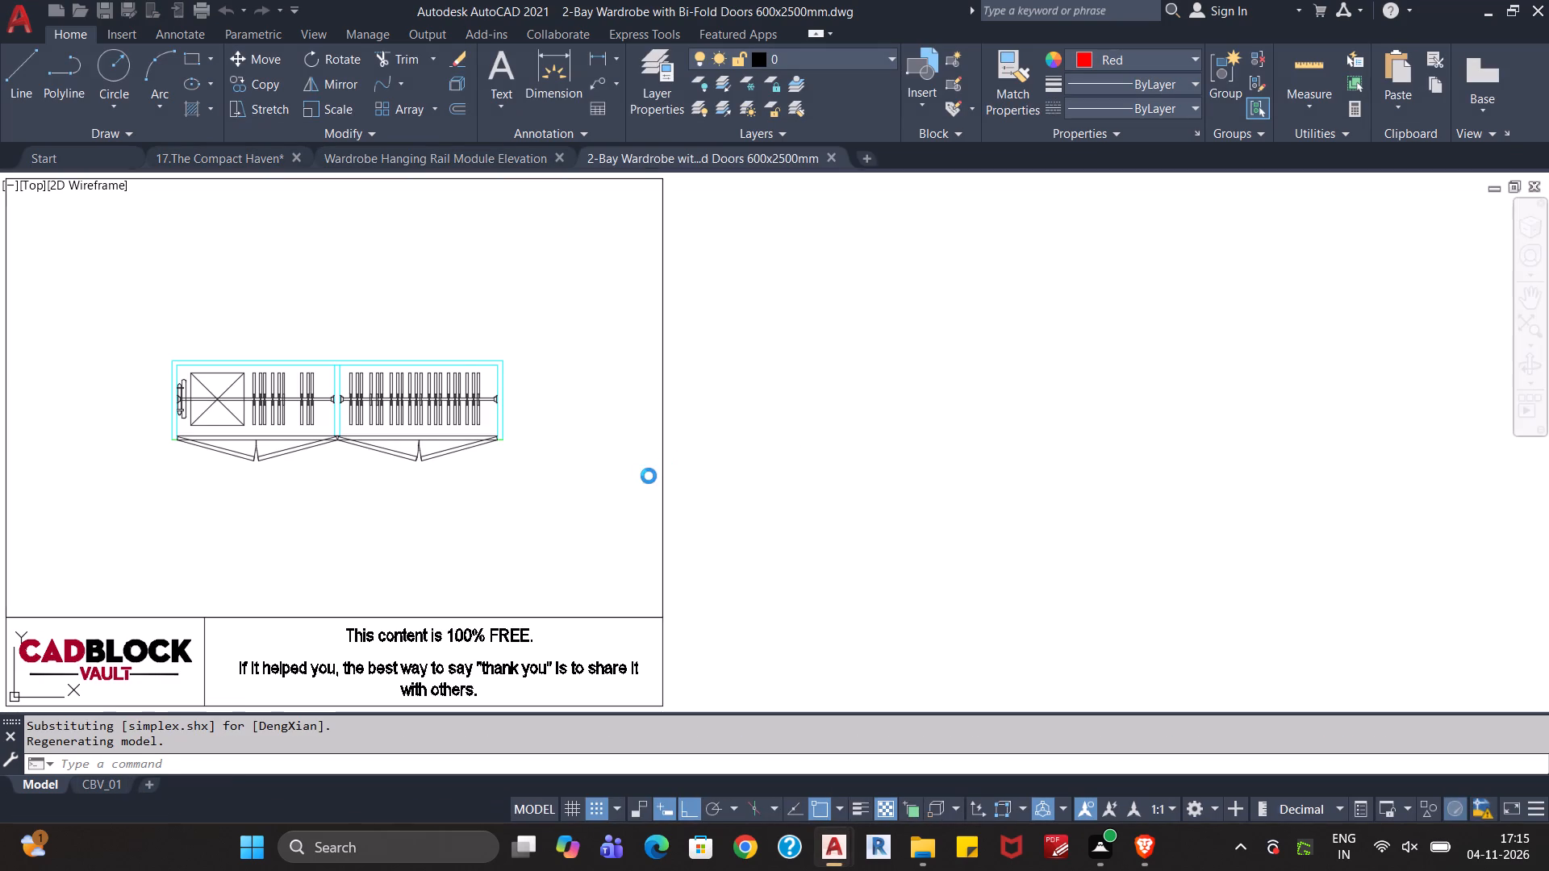
Copy the two-bay wardrobe plan into The Compact Haven drawing, placing it in the empty space beside the floor plan.
{"action": "middle_click_drag", "start_coordinate": [615, 490], "coordinate": [799, 476]}
{"action": "left_click_drag", "start_coordinate": [758, 296], "coordinate": [748, 307]}
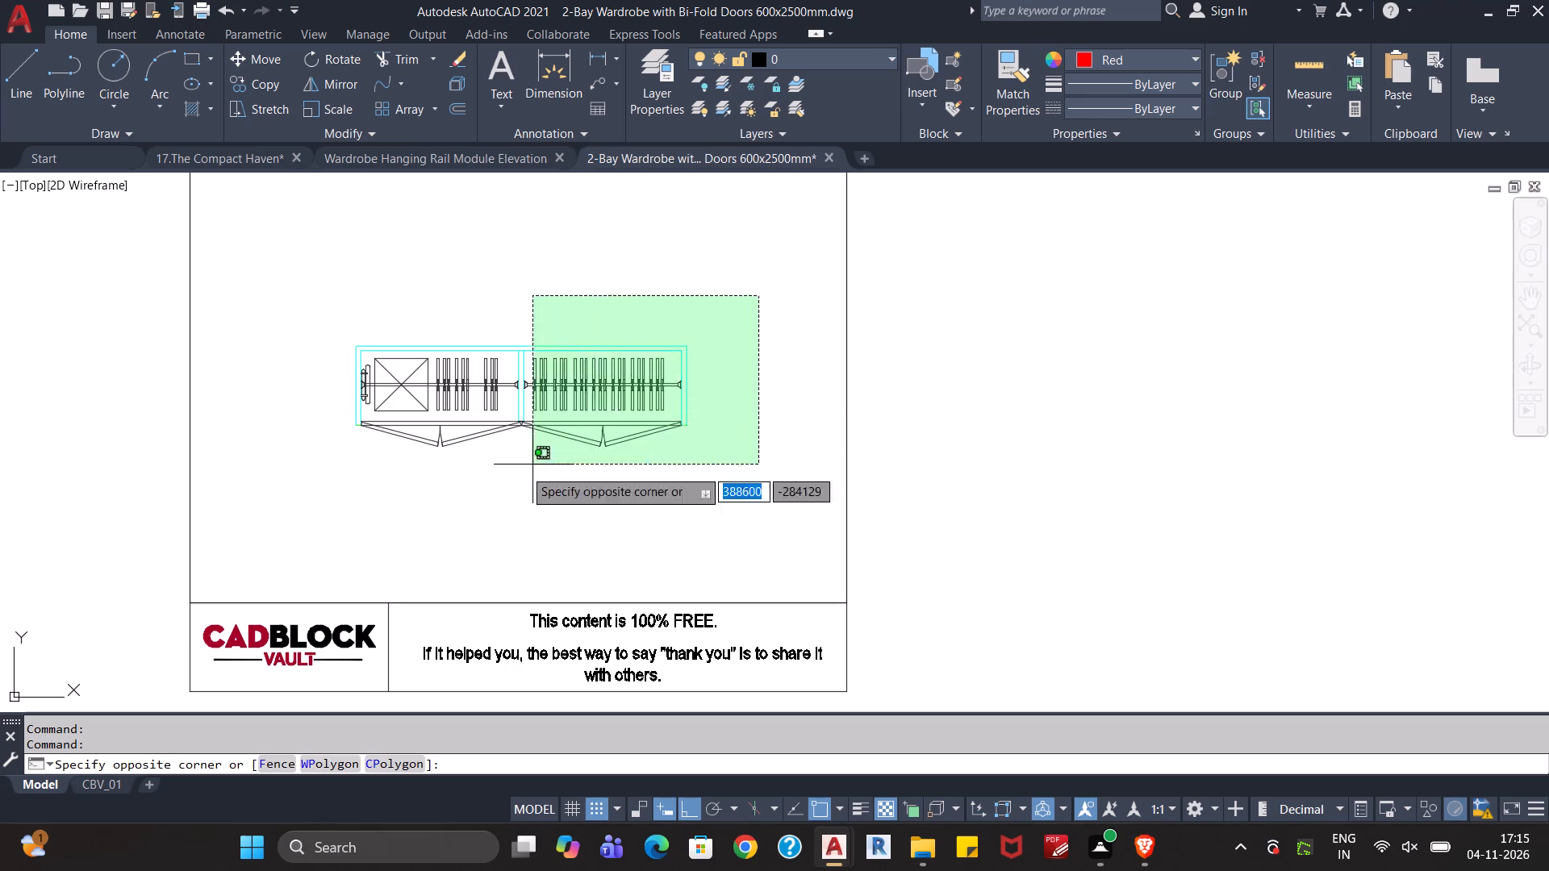
{"action": "left_click", "coordinate": [308, 492]}
{"action": "key", "text": "ctrl+c"}
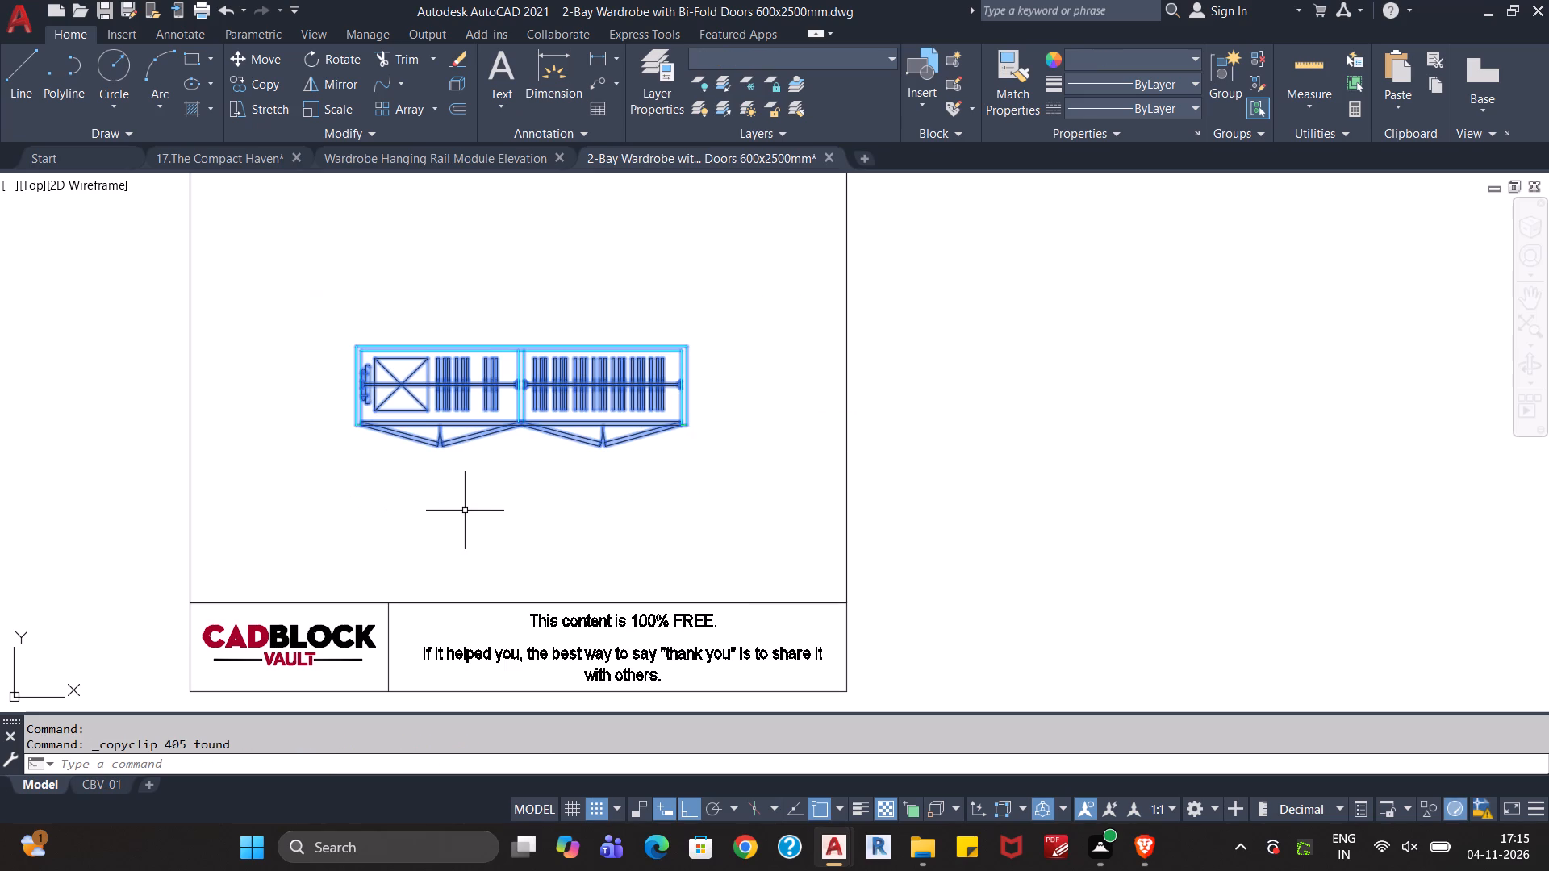
{"action": "left_click", "coordinate": [235, 161]}
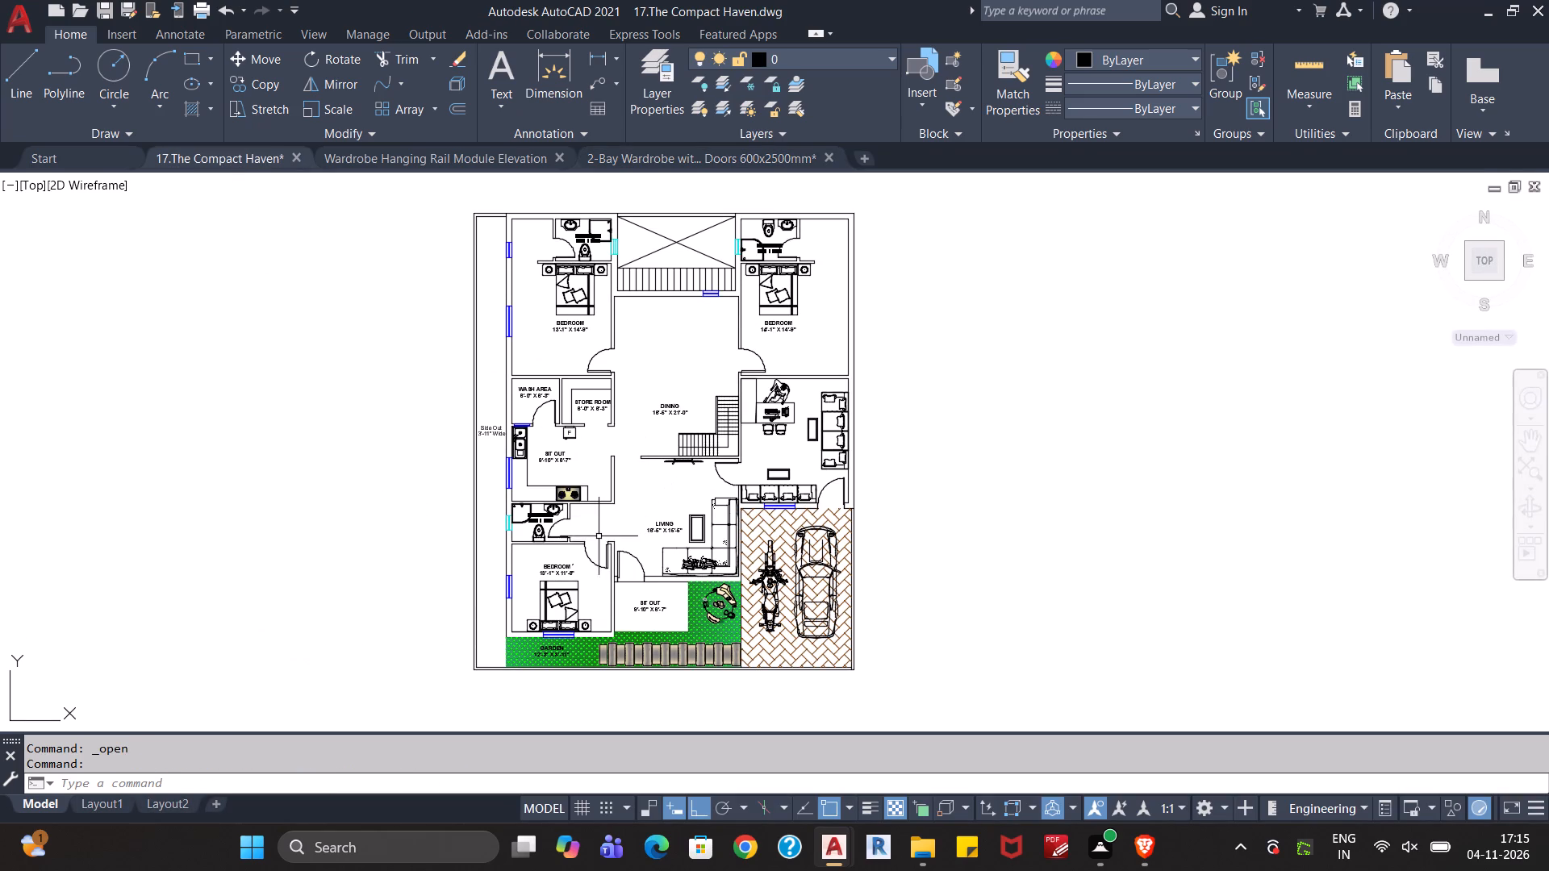
{"action": "middle_click_drag", "start_coordinate": [1042, 487], "coordinate": [795, 501]}
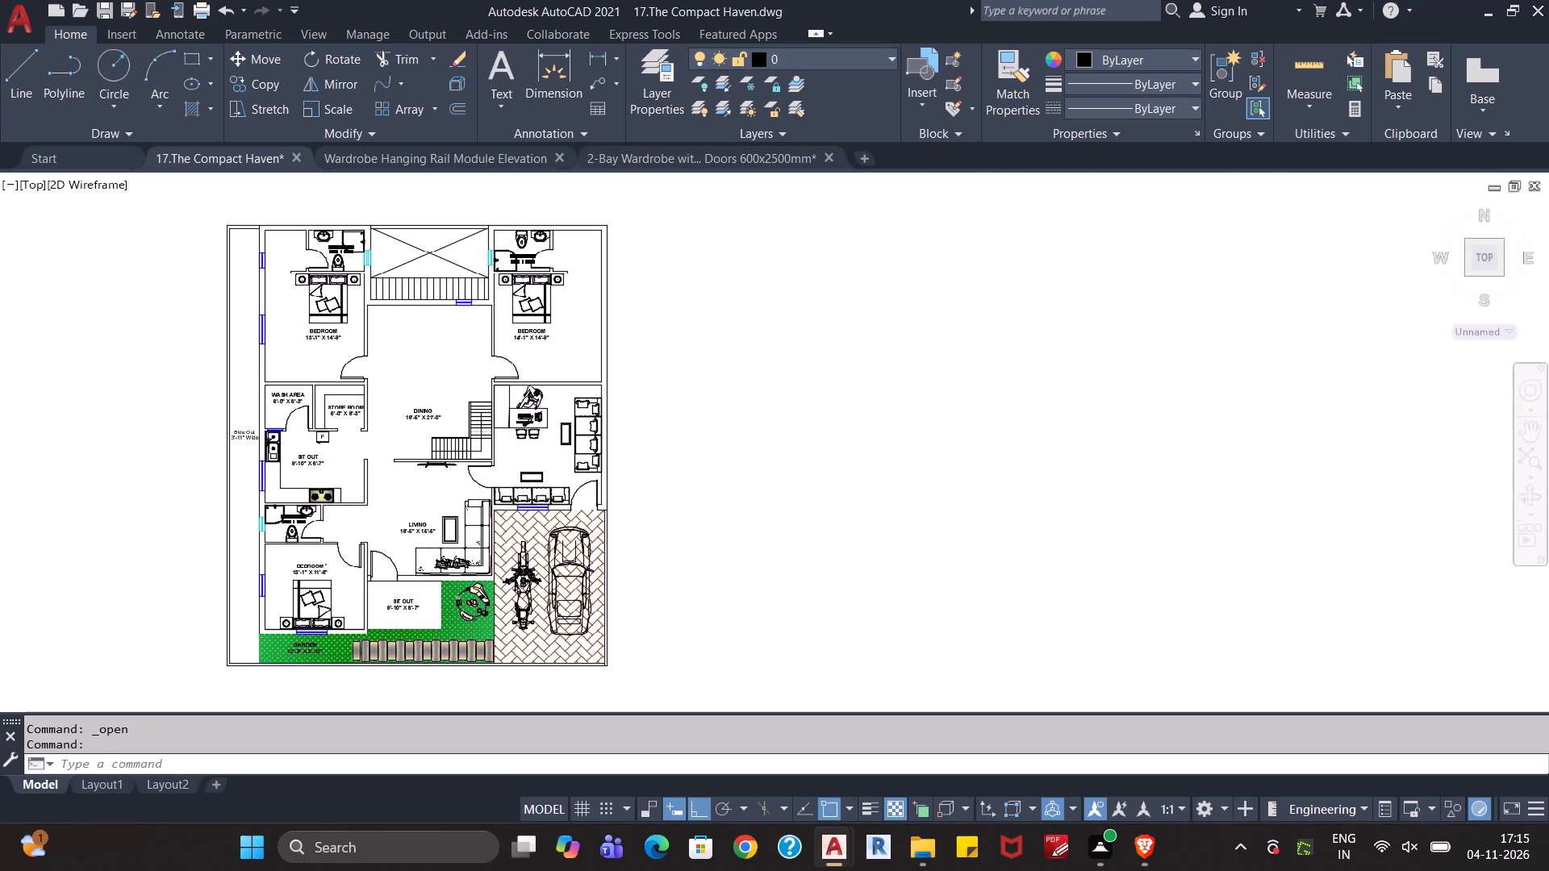
{"action": "key", "text": "ctrl+v"}
{"action": "scroll", "coordinate": [825, 555], "scroll_direction": "down", "scroll_amount": 1}
{"action": "middle_click_drag", "start_coordinate": [905, 563], "coordinate": [722, 552]}
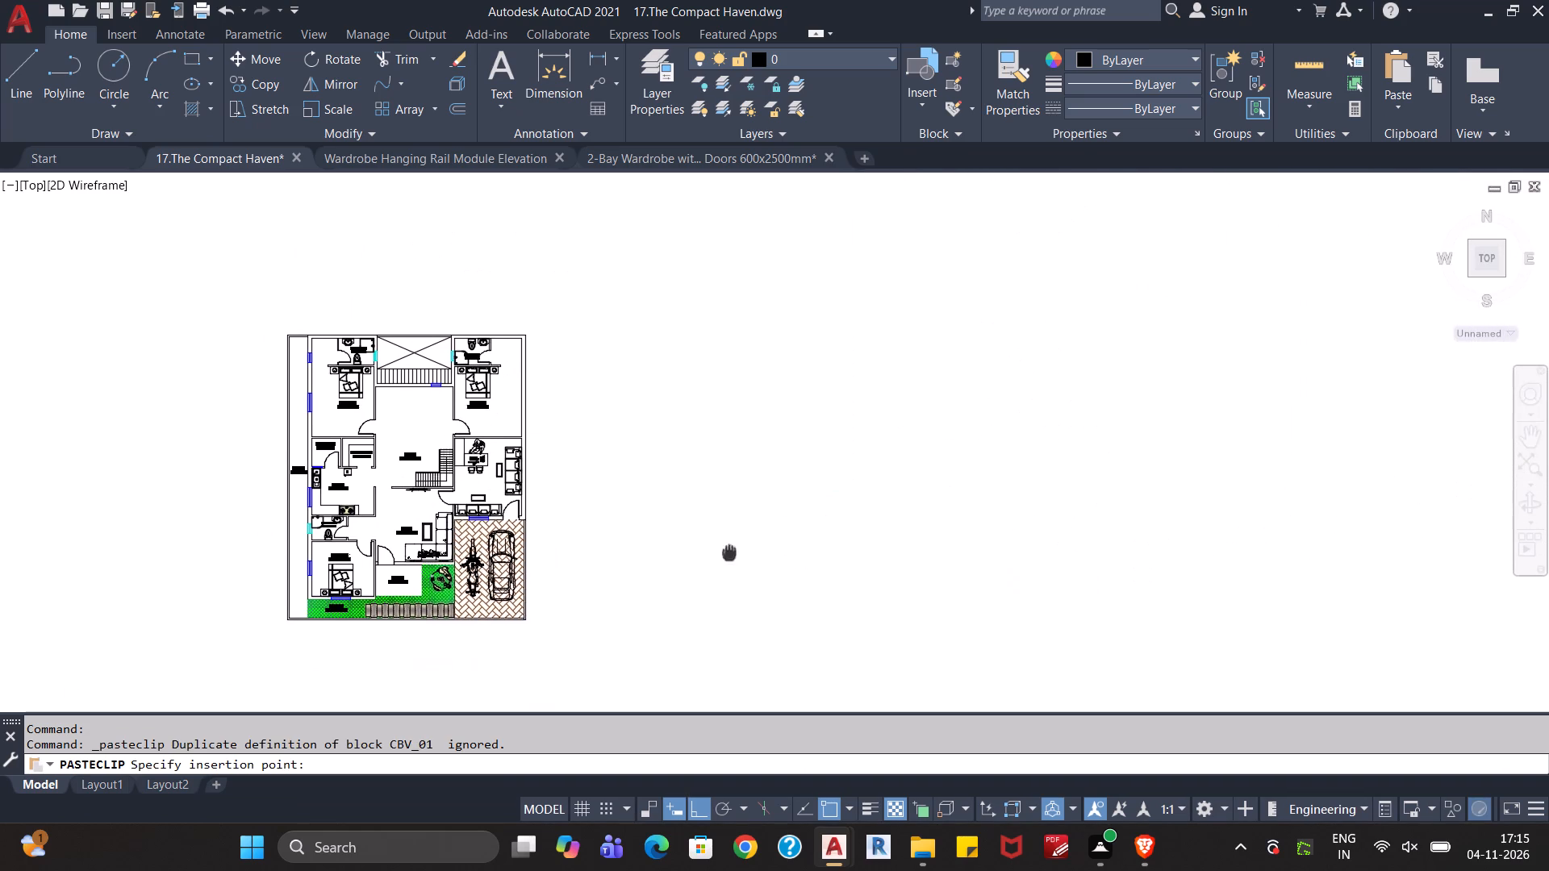
{"action": "middle_click_drag", "start_coordinate": [722, 552], "coordinate": [659, 551]}
{"action": "left_click", "coordinate": [654, 564]}
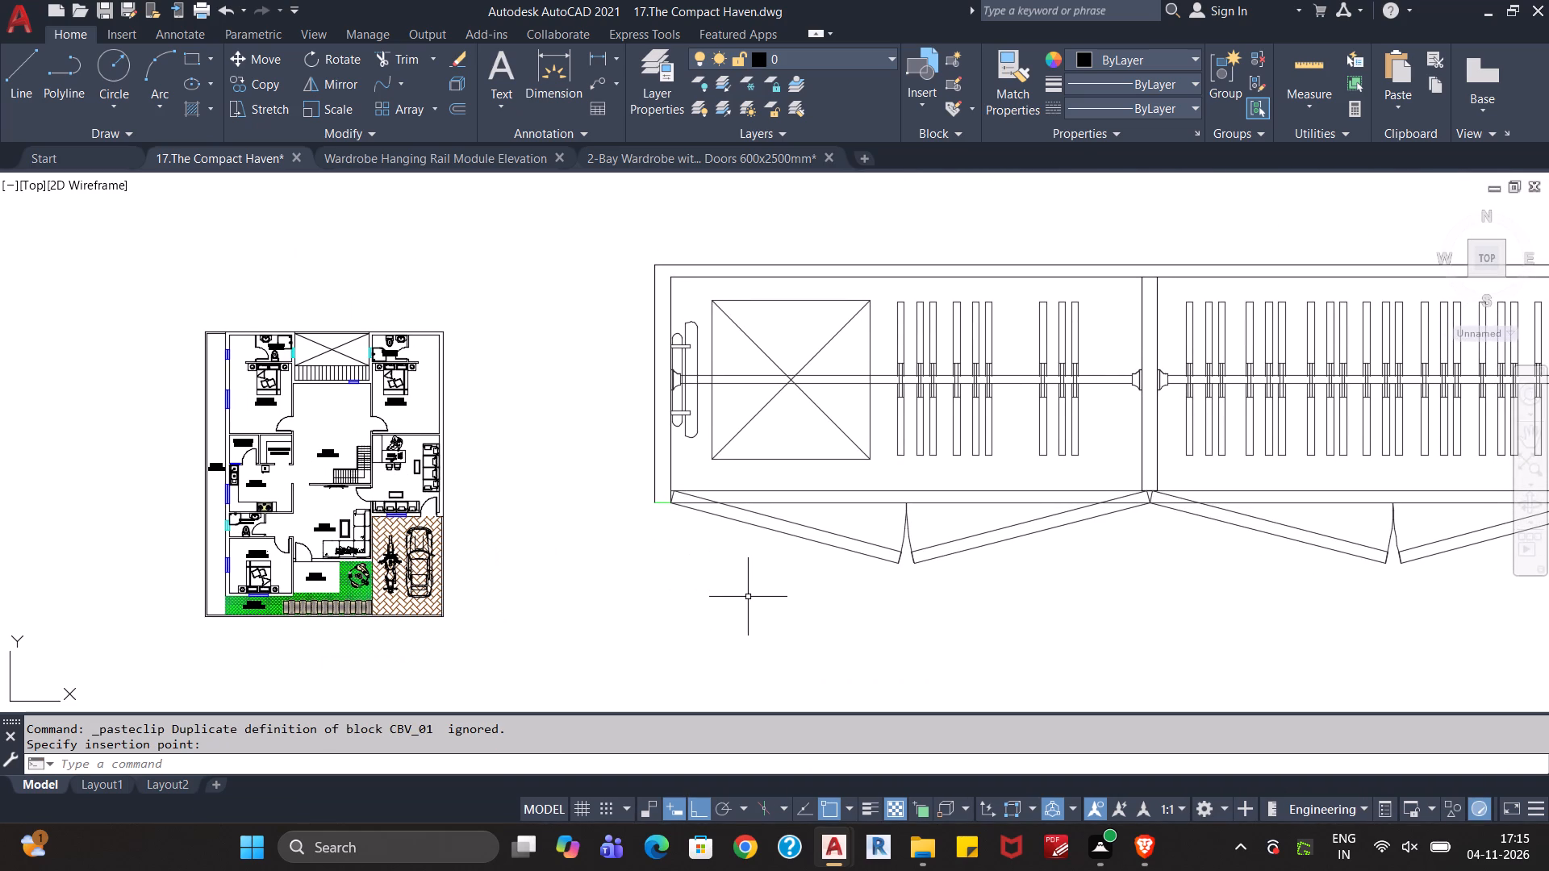
Put all of the pasted wardrobe's objects on layer 0 and set their colour to ByLayer.
{"action": "scroll", "coordinate": [717, 601], "scroll_direction": "down", "scroll_amount": 2}
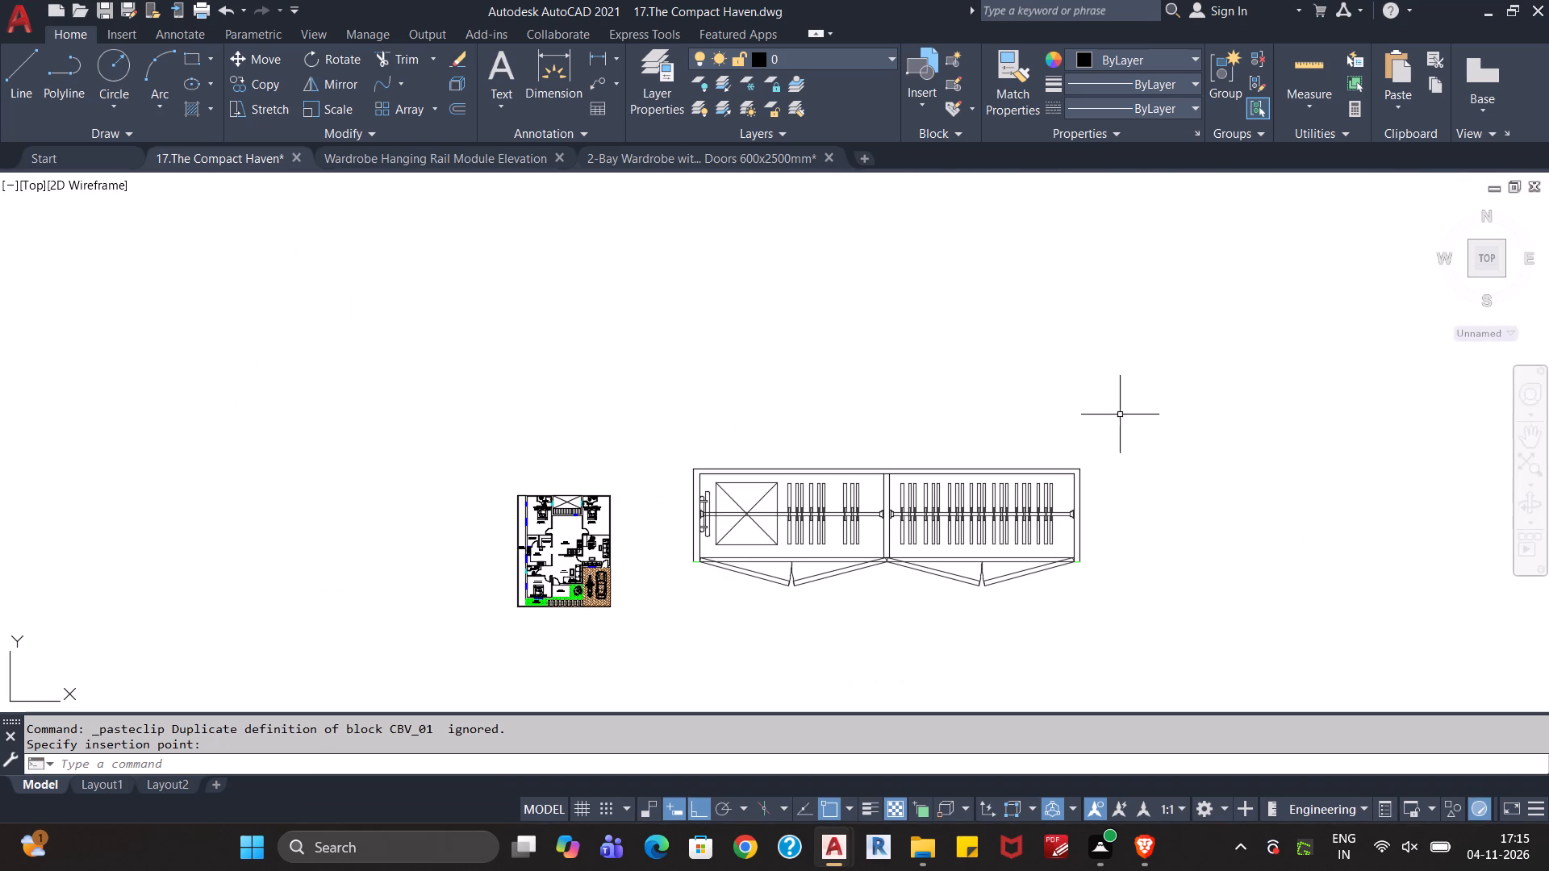
{"action": "left_click", "coordinate": [1120, 415]}
{"action": "left_click", "coordinate": [678, 625]}
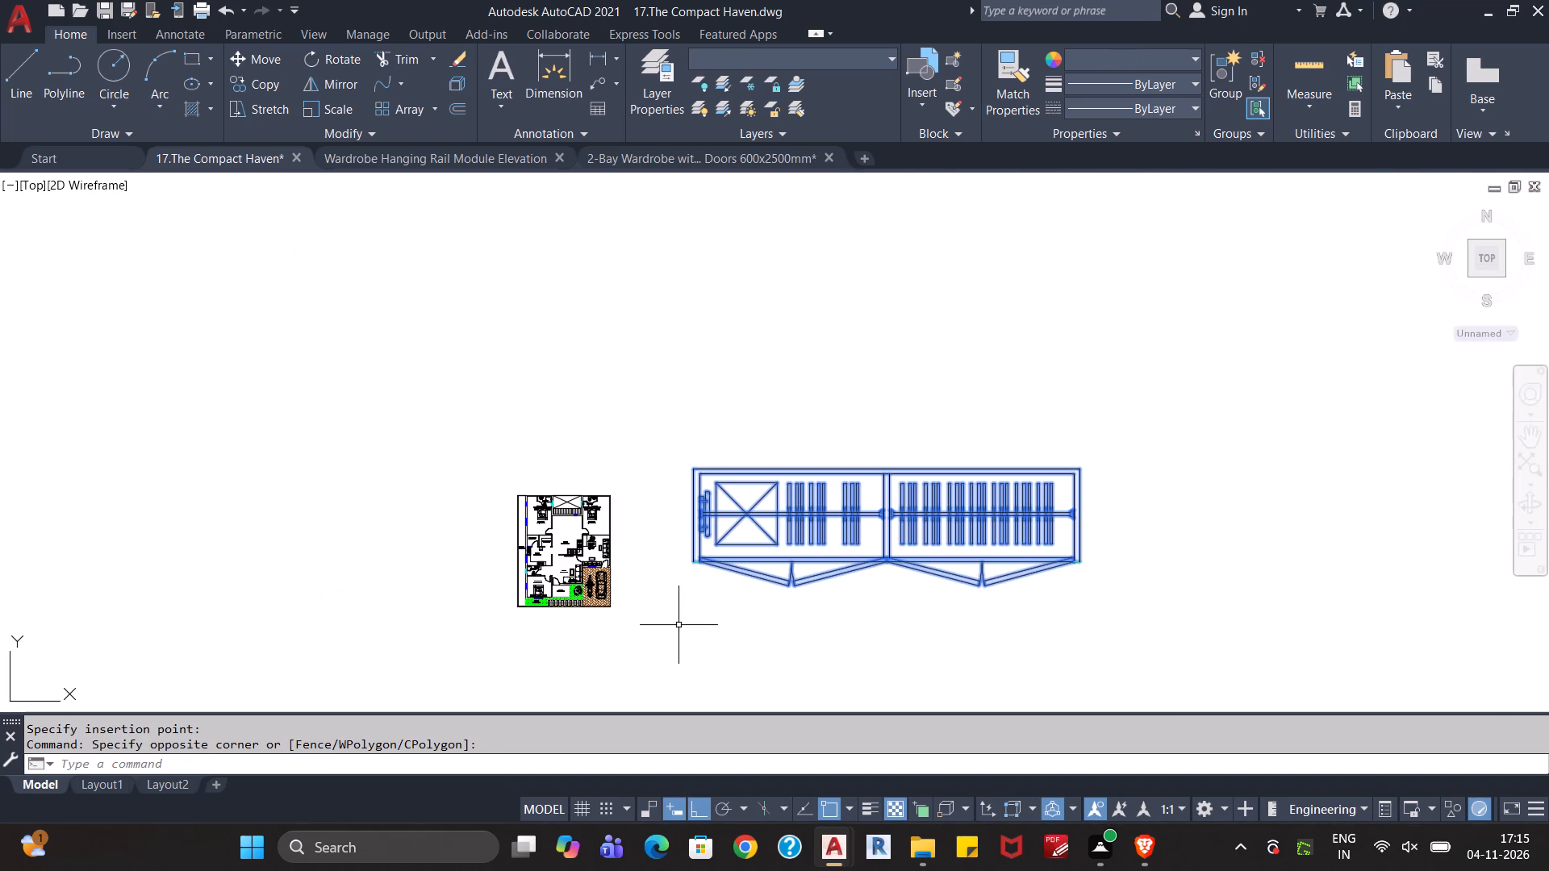
{"action": "left_click", "coordinate": [876, 58]}
{"action": "left_click", "coordinate": [844, 83]}
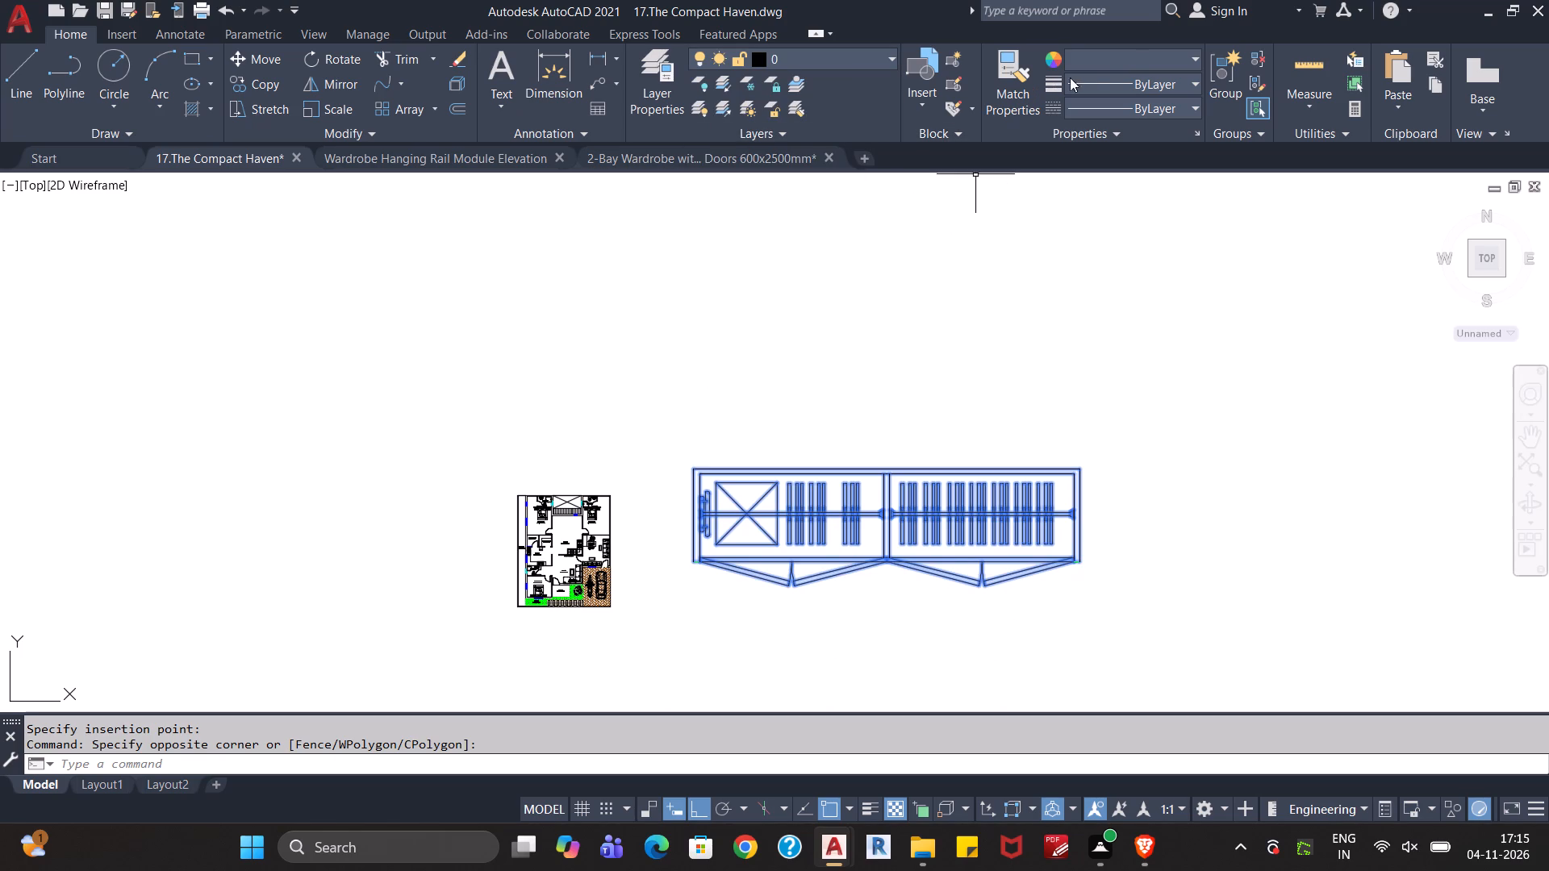
{"action": "left_click", "coordinate": [1109, 62]}
{"action": "left_click", "coordinate": [1104, 81]}
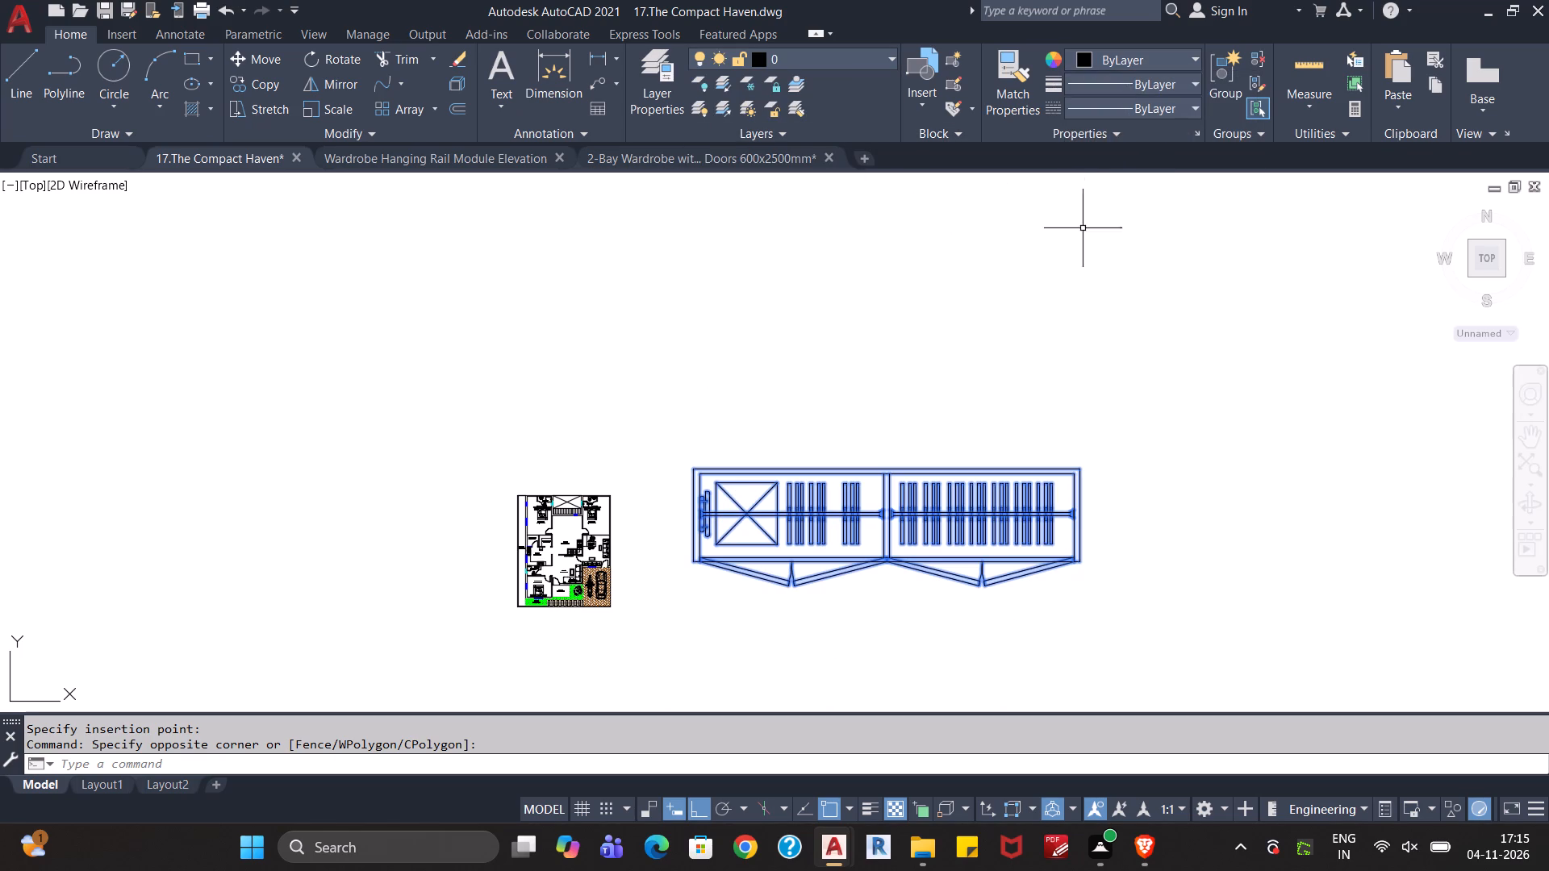
Scale the wardrobe down freehand from its upper-left corner to suit the size of the floor plan.
{"action": "type", "text": "SC"}
{"action": "key", "text": "Return"}
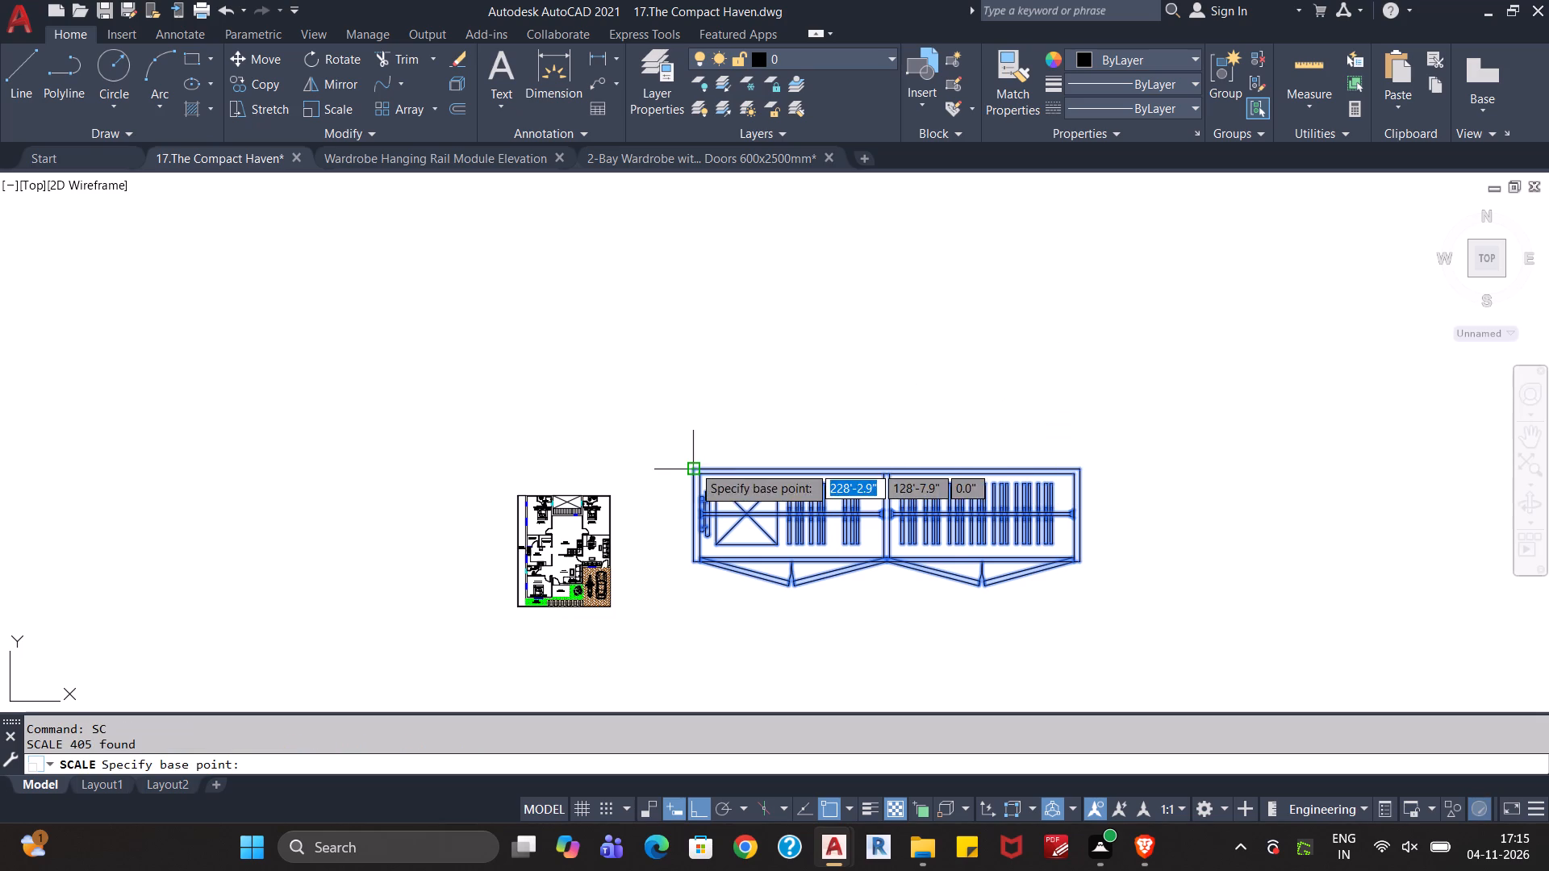
{"action": "left_click", "coordinate": [693, 465]}
{"action": "scroll", "coordinate": [705, 465], "scroll_direction": "up", "scroll_amount": 6}
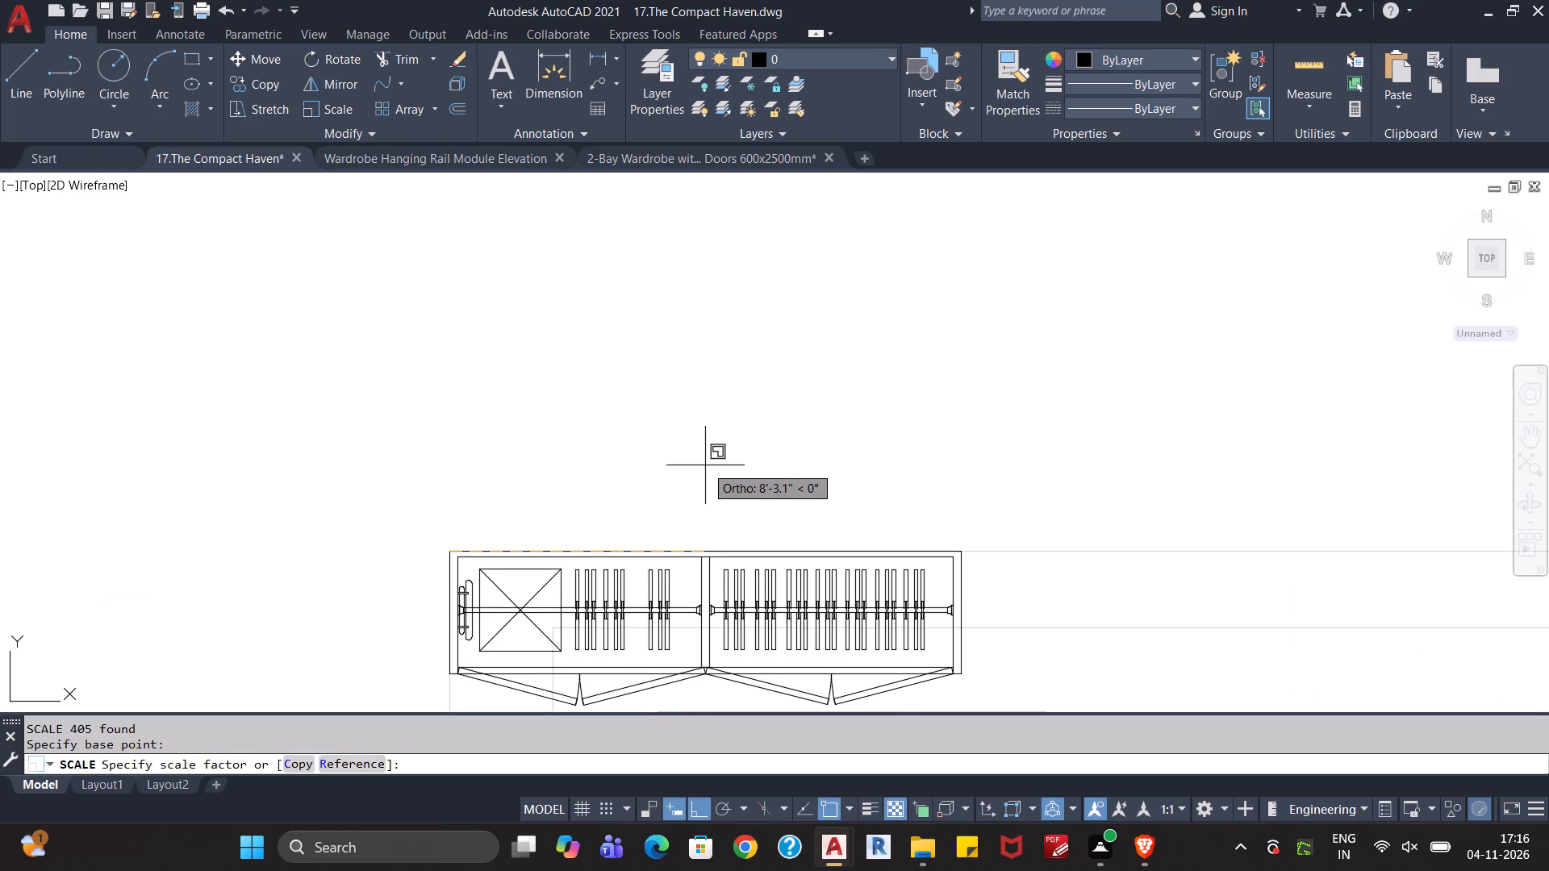
{"action": "left_click", "coordinate": [593, 458]}
Convert all of the scaled wardrobe's objects into a single block named wardrobe.
{"action": "scroll", "coordinate": [649, 479], "scroll_direction": "down", "scroll_amount": 2}
{"action": "middle_click_drag", "start_coordinate": [671, 476], "coordinate": [732, 424]}
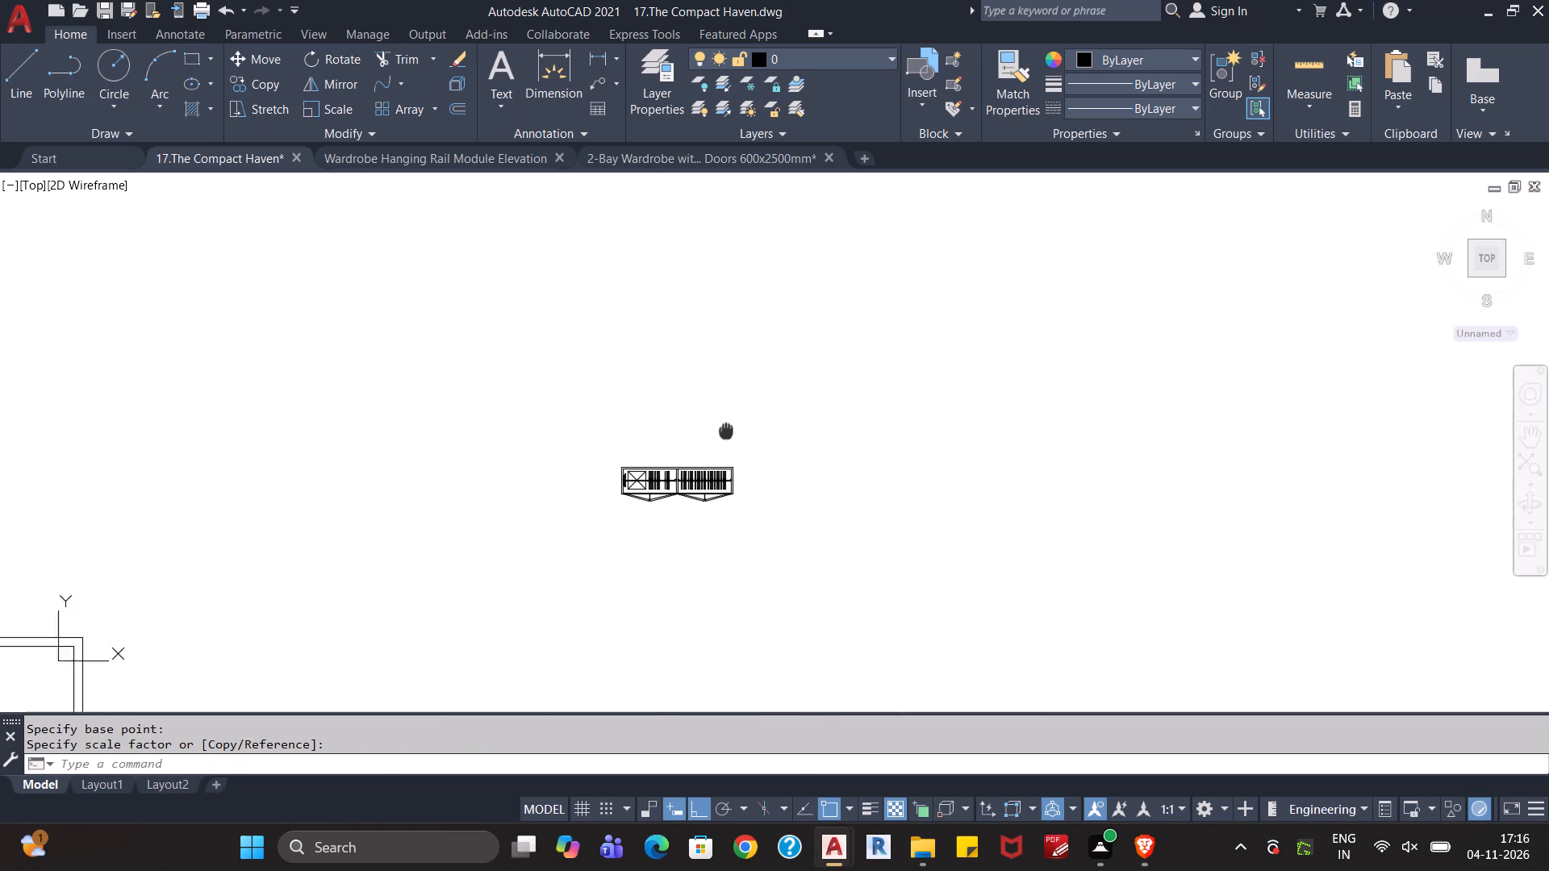
{"action": "middle_click_drag", "start_coordinate": [732, 424], "coordinate": [817, 367]}
{"action": "left_click", "coordinate": [866, 361]}
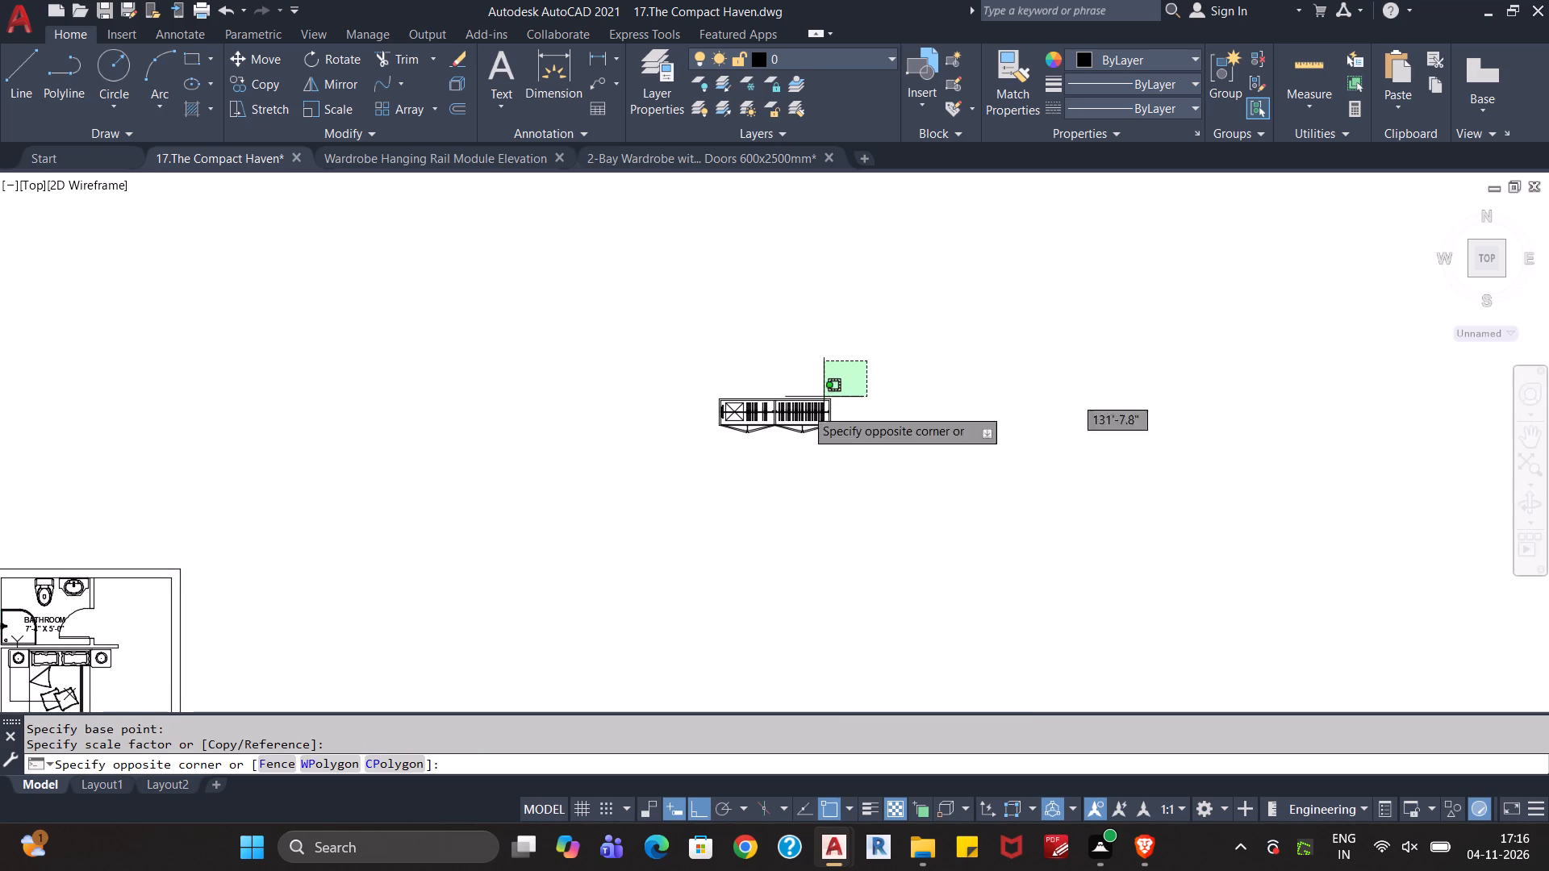
{"action": "left_click", "coordinate": [701, 481]}
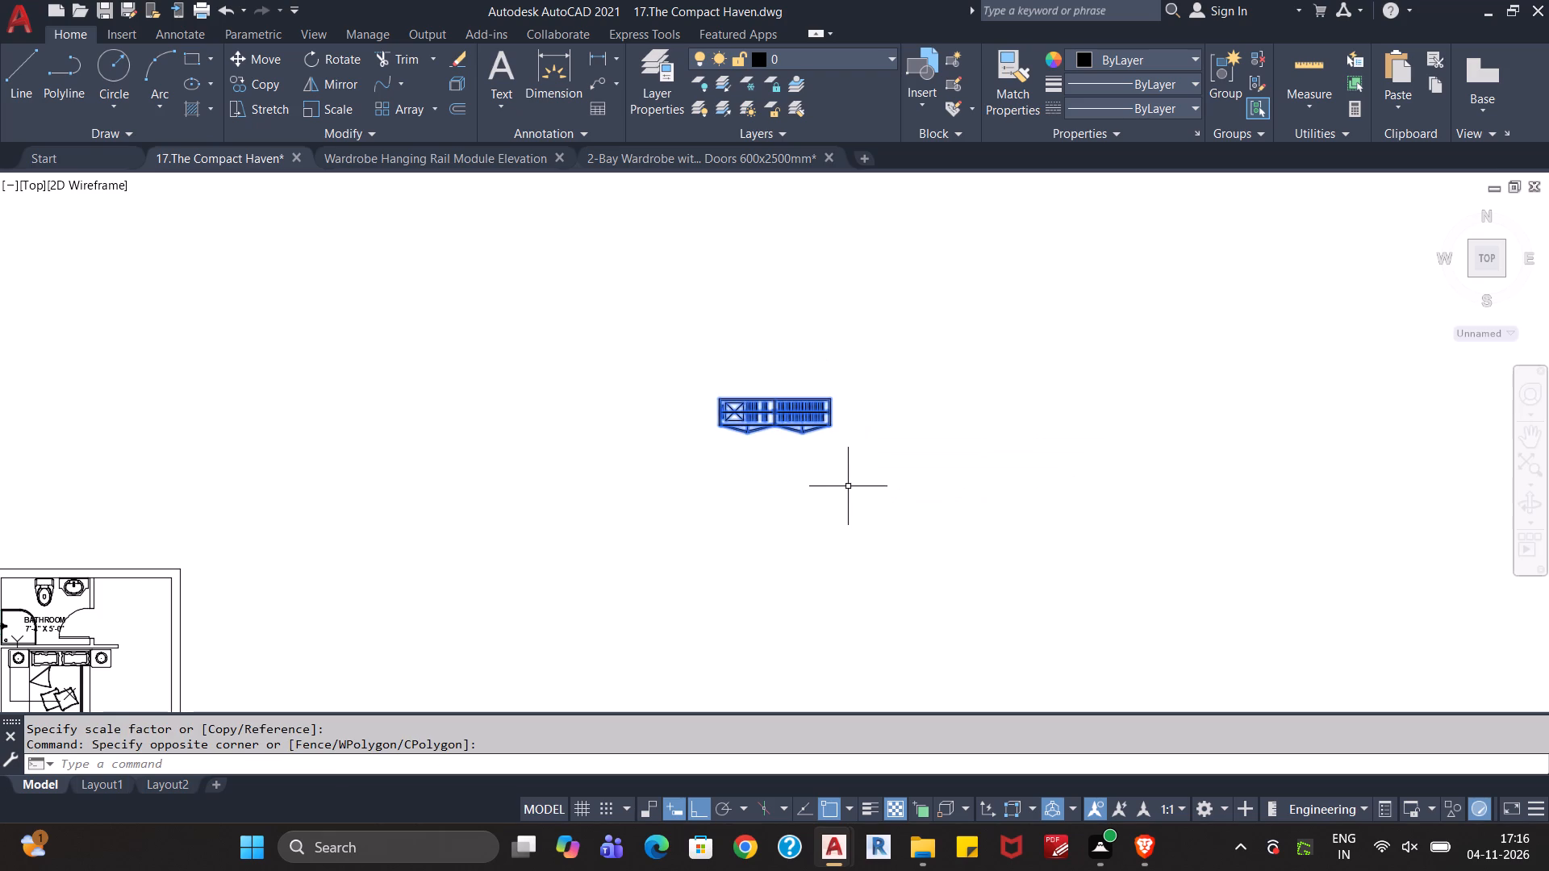
{"action": "type", "text": "BL"}
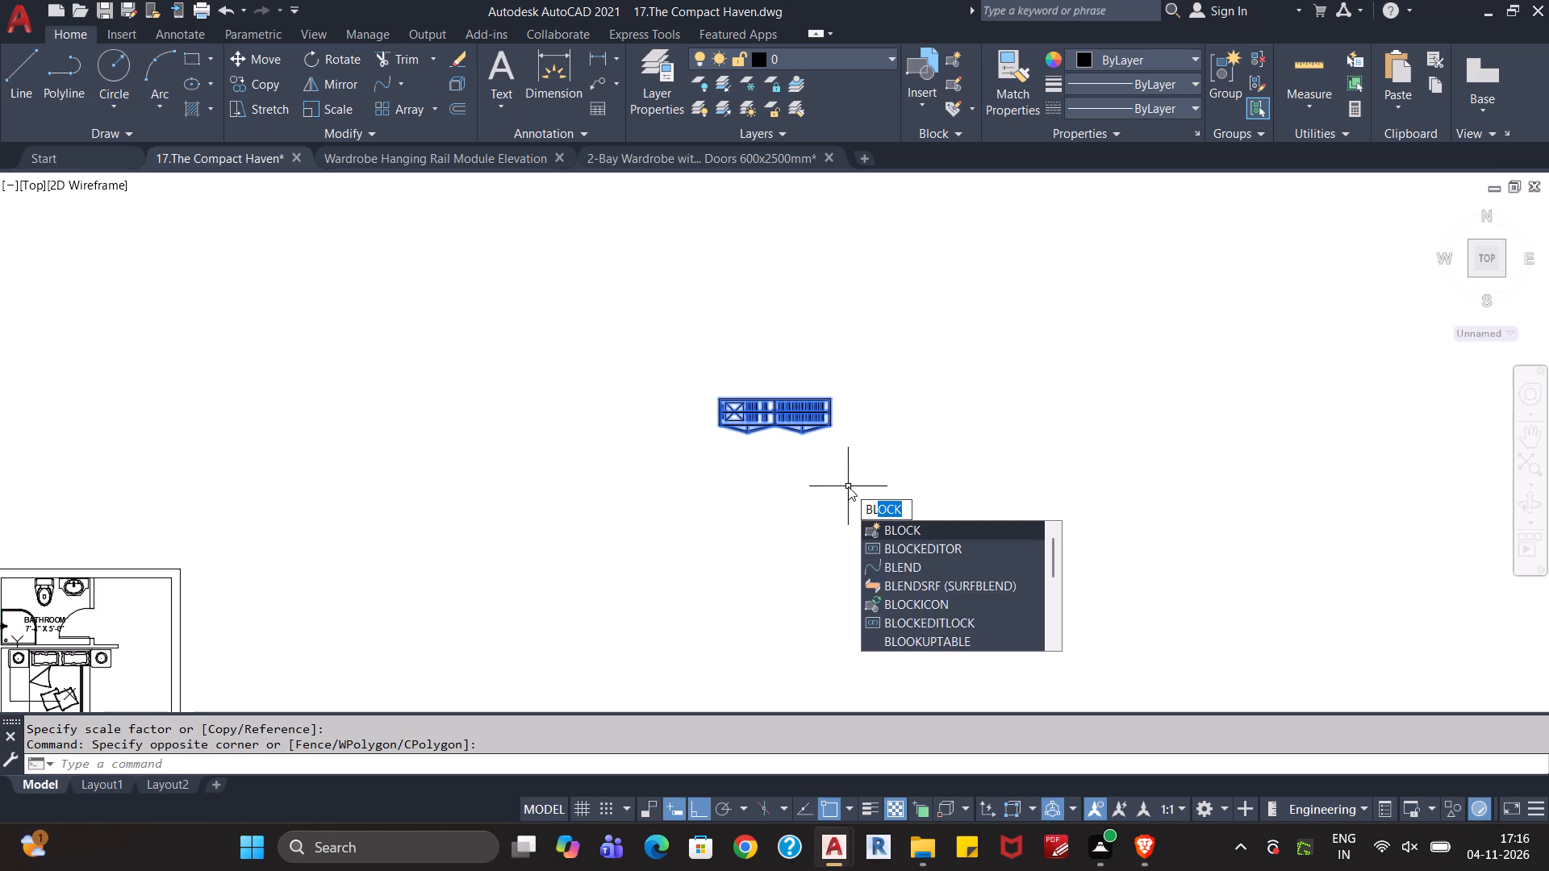
{"action": "key", "text": "Return"}
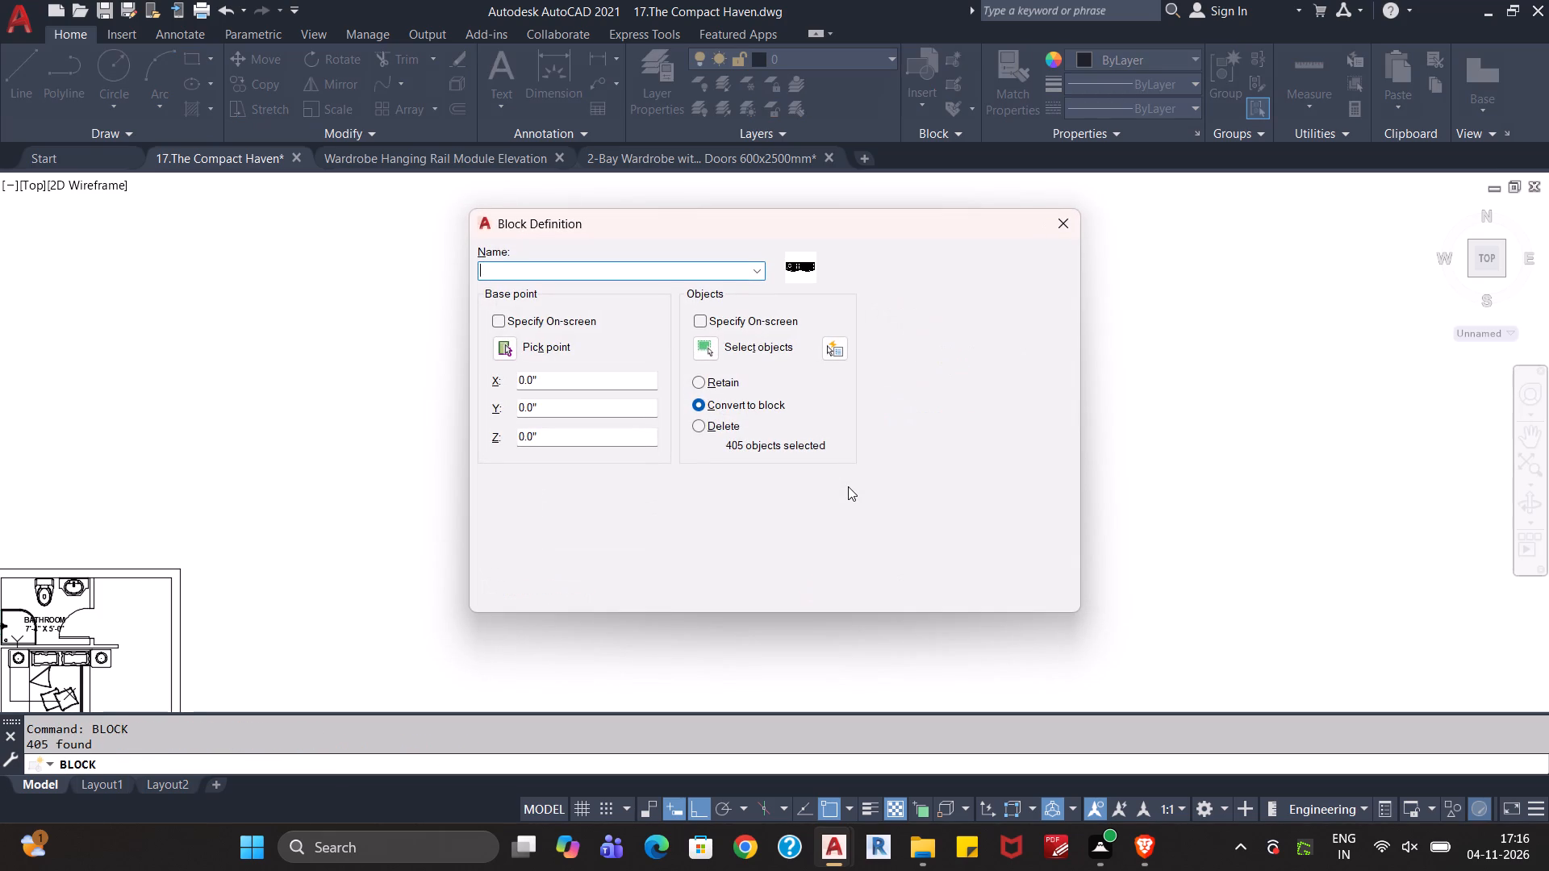
{"action": "type", "text": "wA"}
{"action": "key", "text": "BackSpace"}
{"action": "key", "text": "BackSpace"}
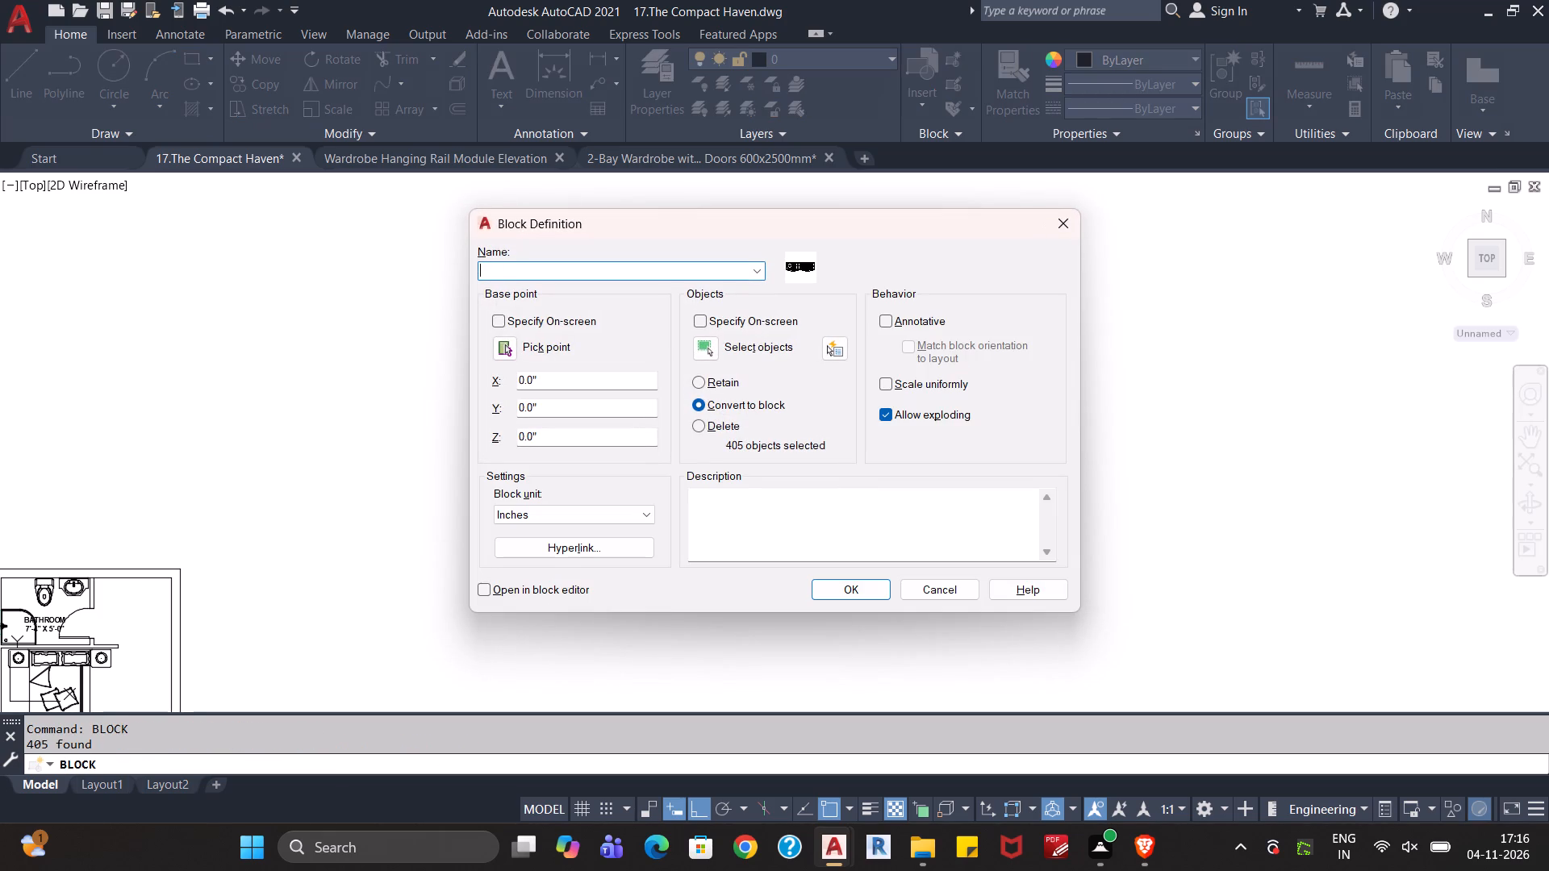
{"action": "key", "text": "w"}
{"action": "type", "text": "arde"}
{"action": "key", "text": "BackSpace"}
{"action": "type", "text": "robe"}
{"action": "key", "text": "Return"}
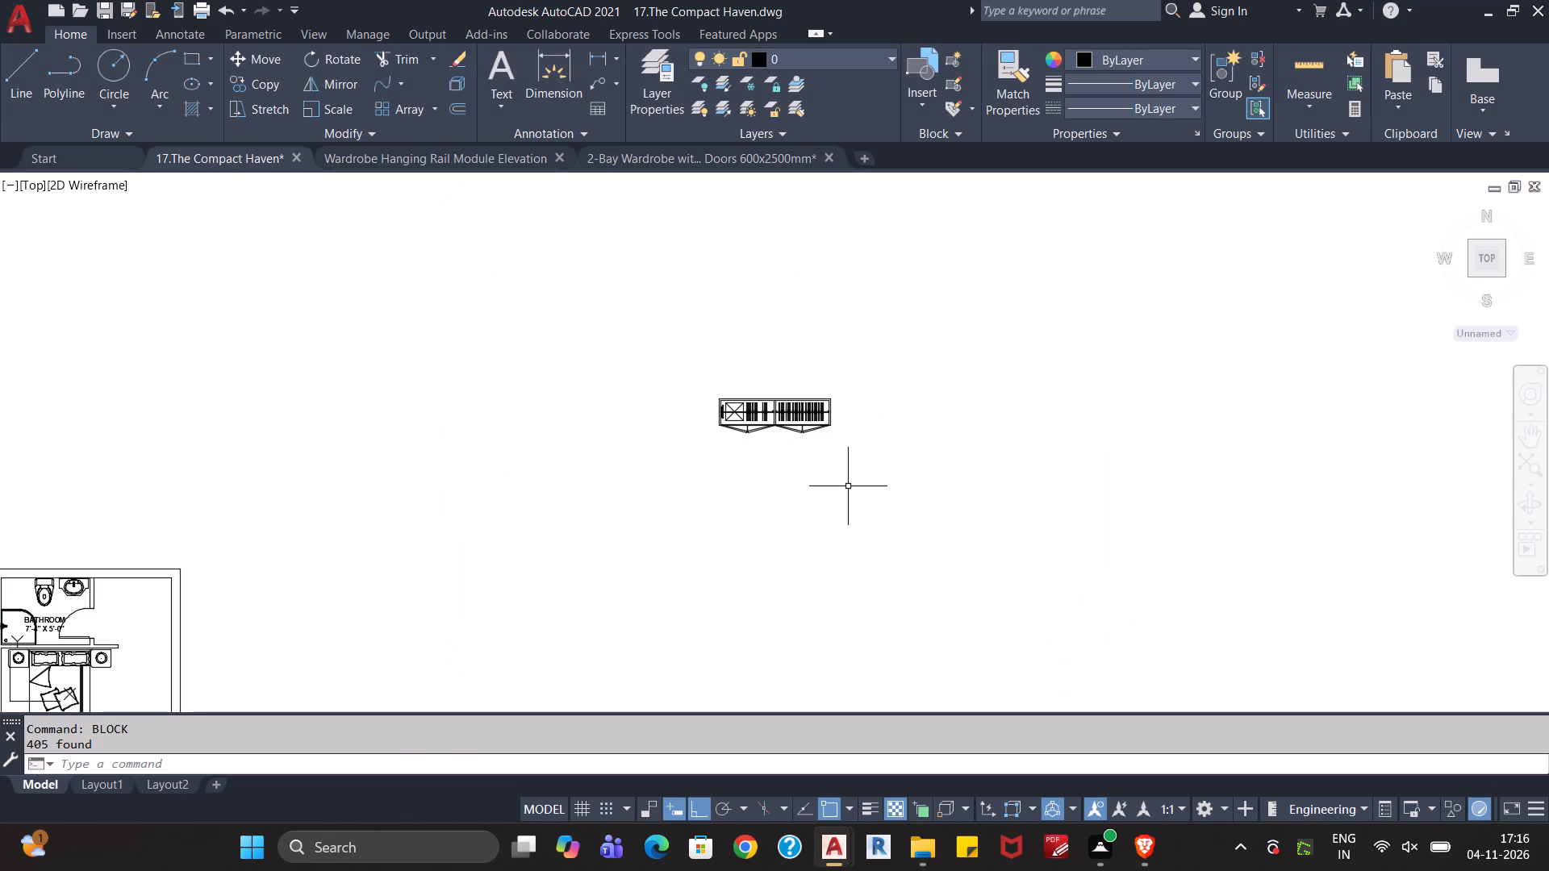
{"action": "middle_click_drag", "start_coordinate": [776, 550], "coordinate": [942, 481]}
{"action": "scroll", "coordinate": [942, 481], "scroll_direction": "down", "scroll_amount": 1}
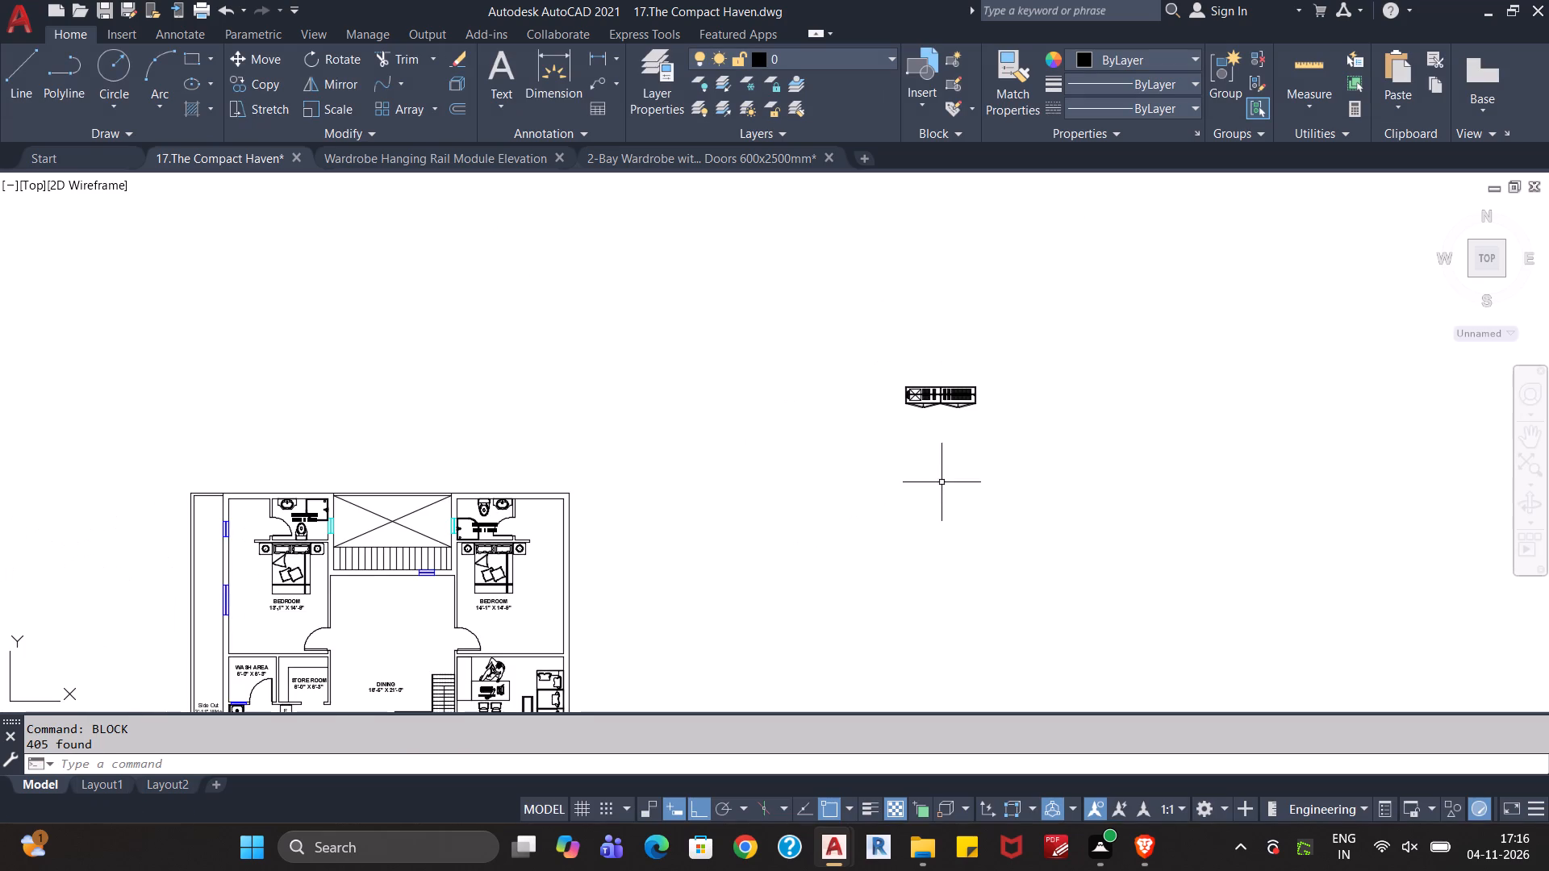
Copy the wardrobe block into the 13'-1" X 14'-9" bedroom, placing it just above the wall of the wash area.
{"action": "middle_click_drag", "start_coordinate": [884, 510], "coordinate": [871, 457]}
{"action": "left_click_drag", "start_coordinate": [871, 456], "coordinate": [886, 468]}
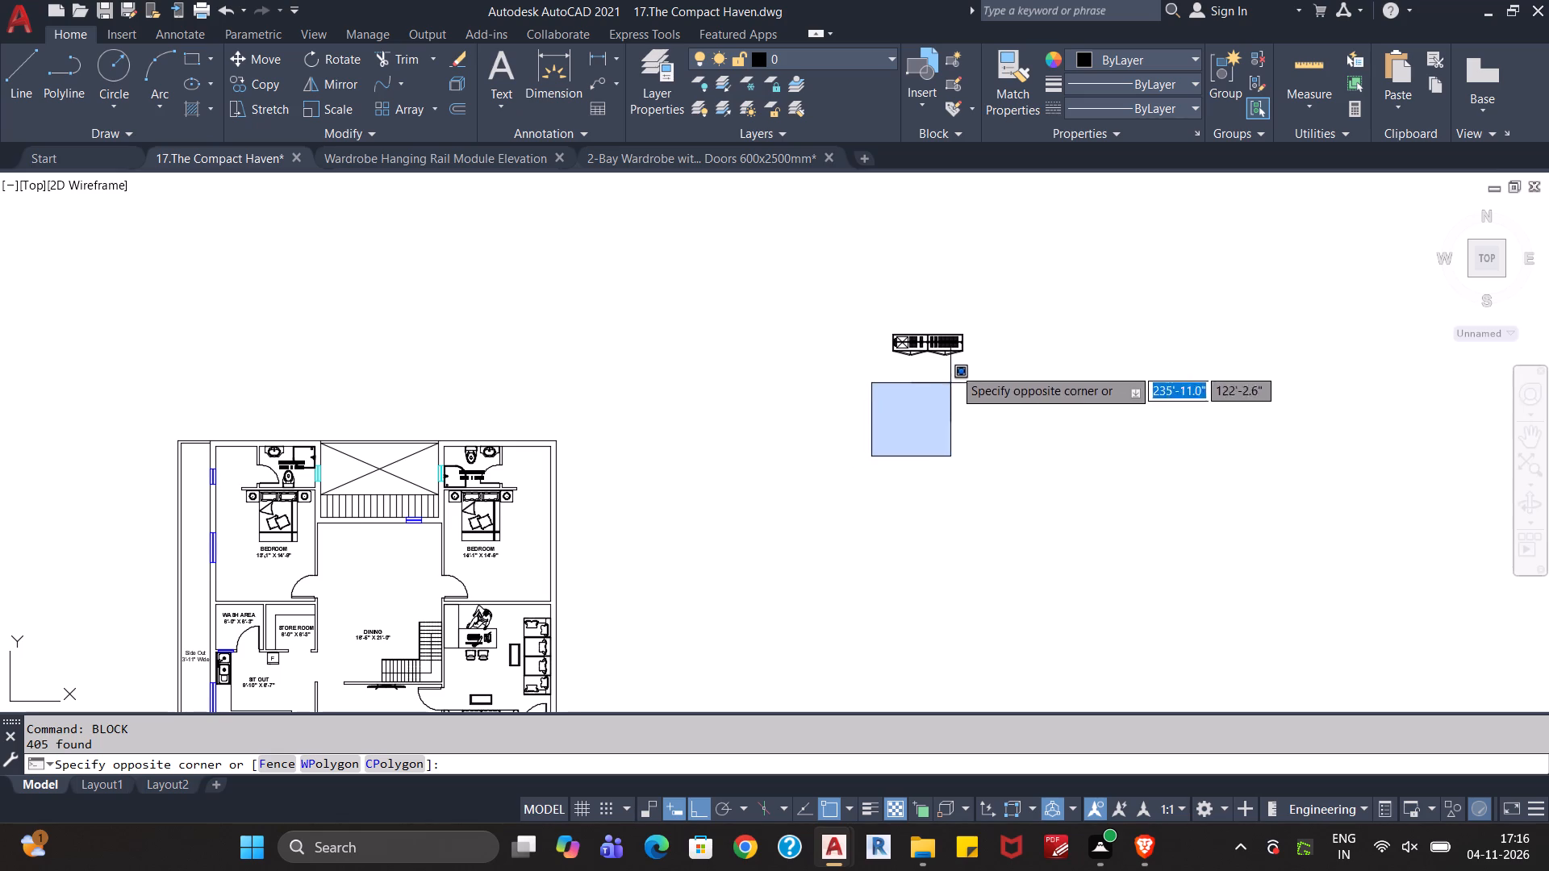
{"action": "left_click", "coordinate": [977, 316]}
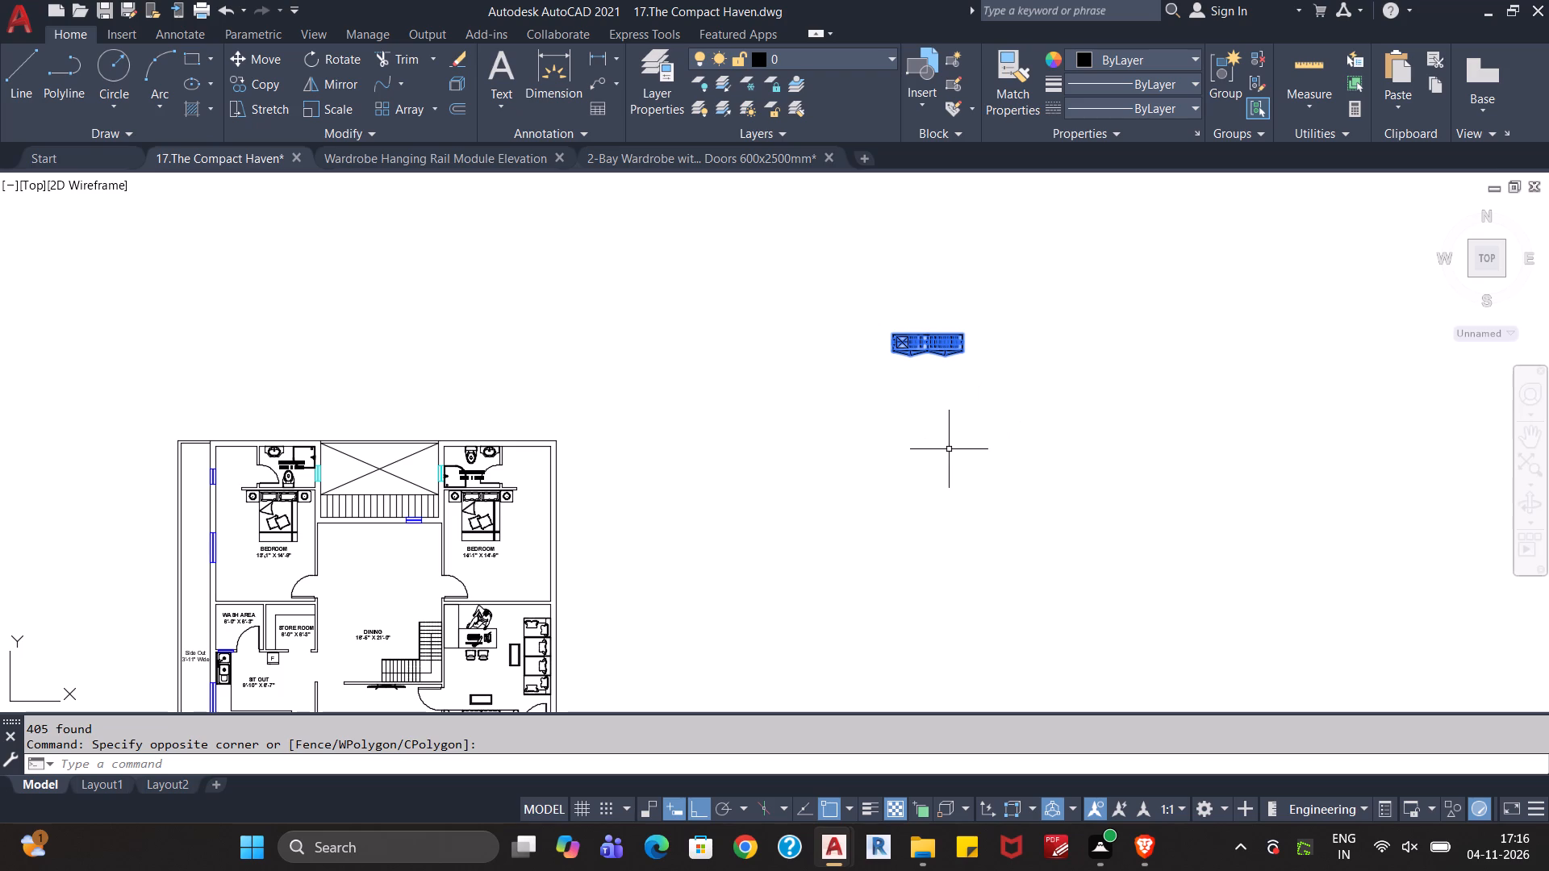
{"action": "key", "text": "ctrl+c"}
{"action": "key", "text": "ctrl+v"}
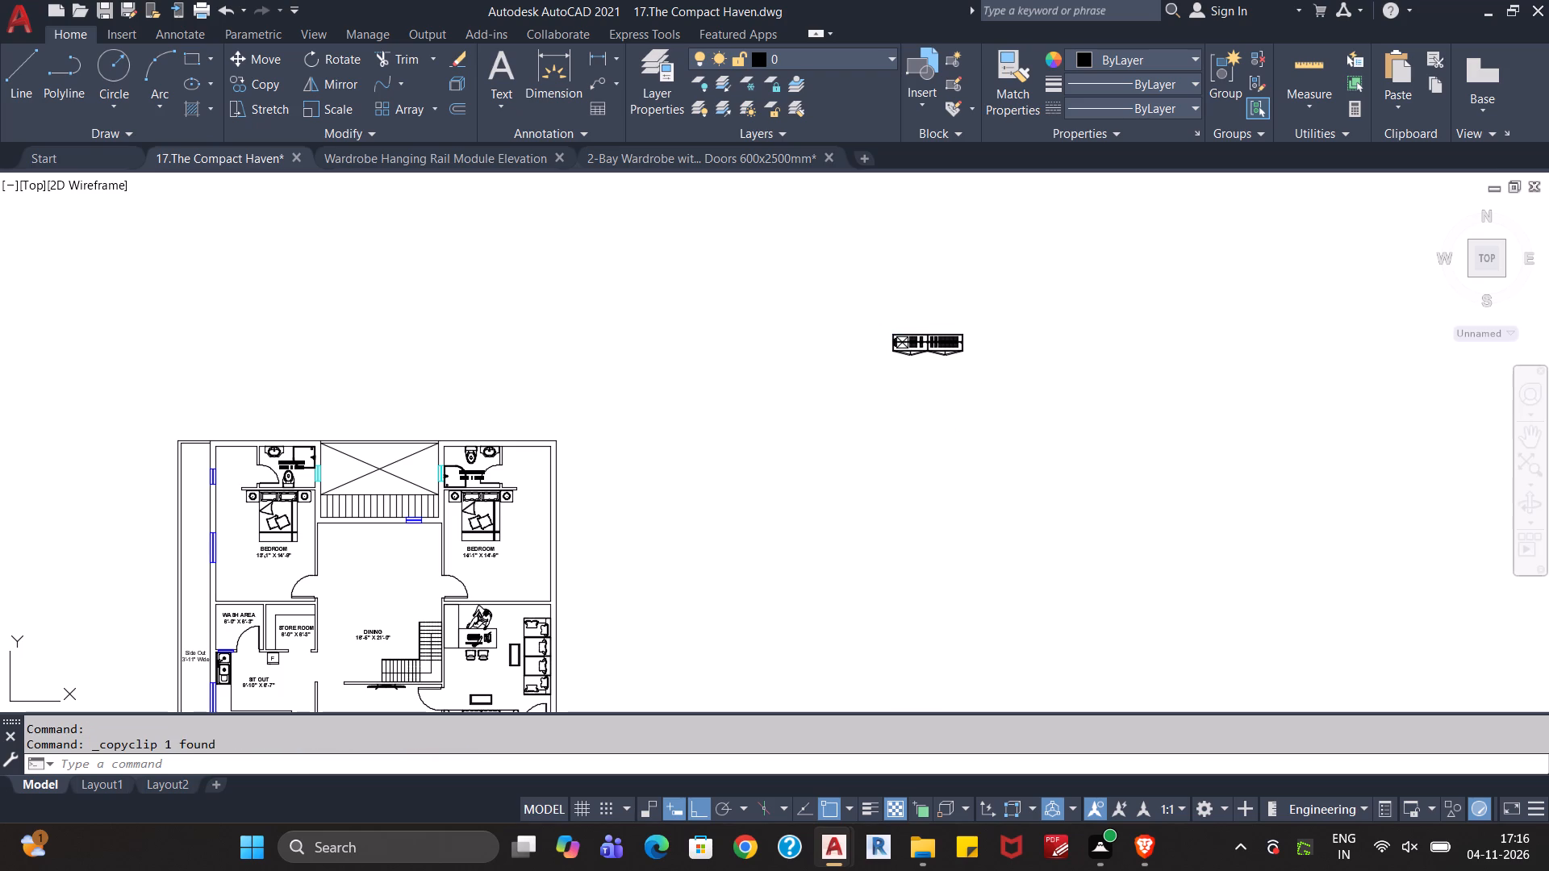
{"action": "middle_click_drag", "start_coordinate": [738, 561], "coordinate": [1029, 452]}
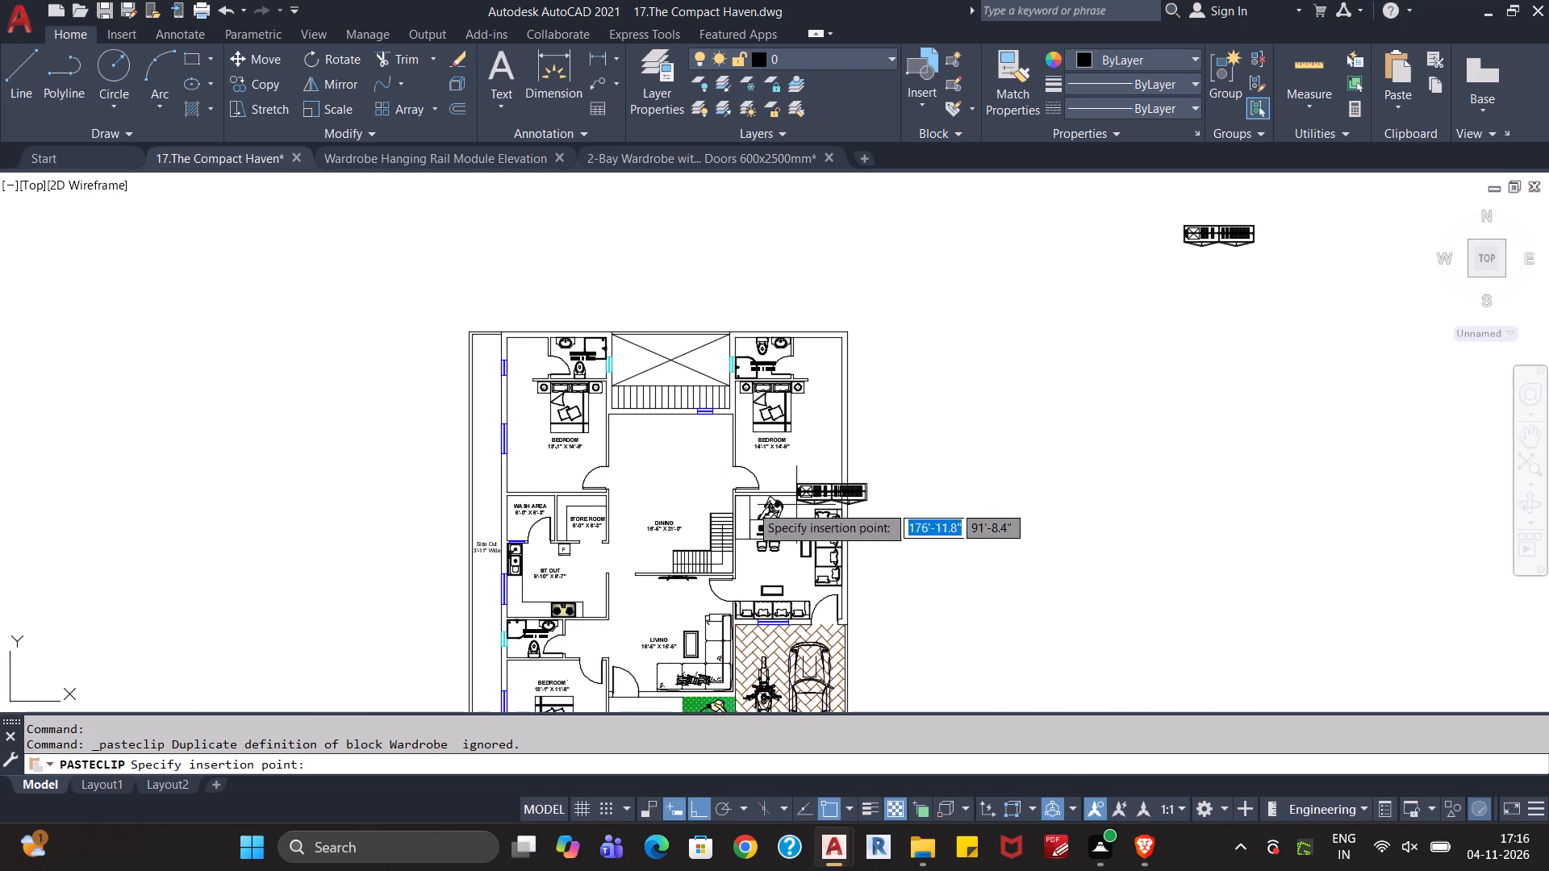
{"action": "scroll", "coordinate": [521, 489], "scroll_direction": "up", "scroll_amount": 3}
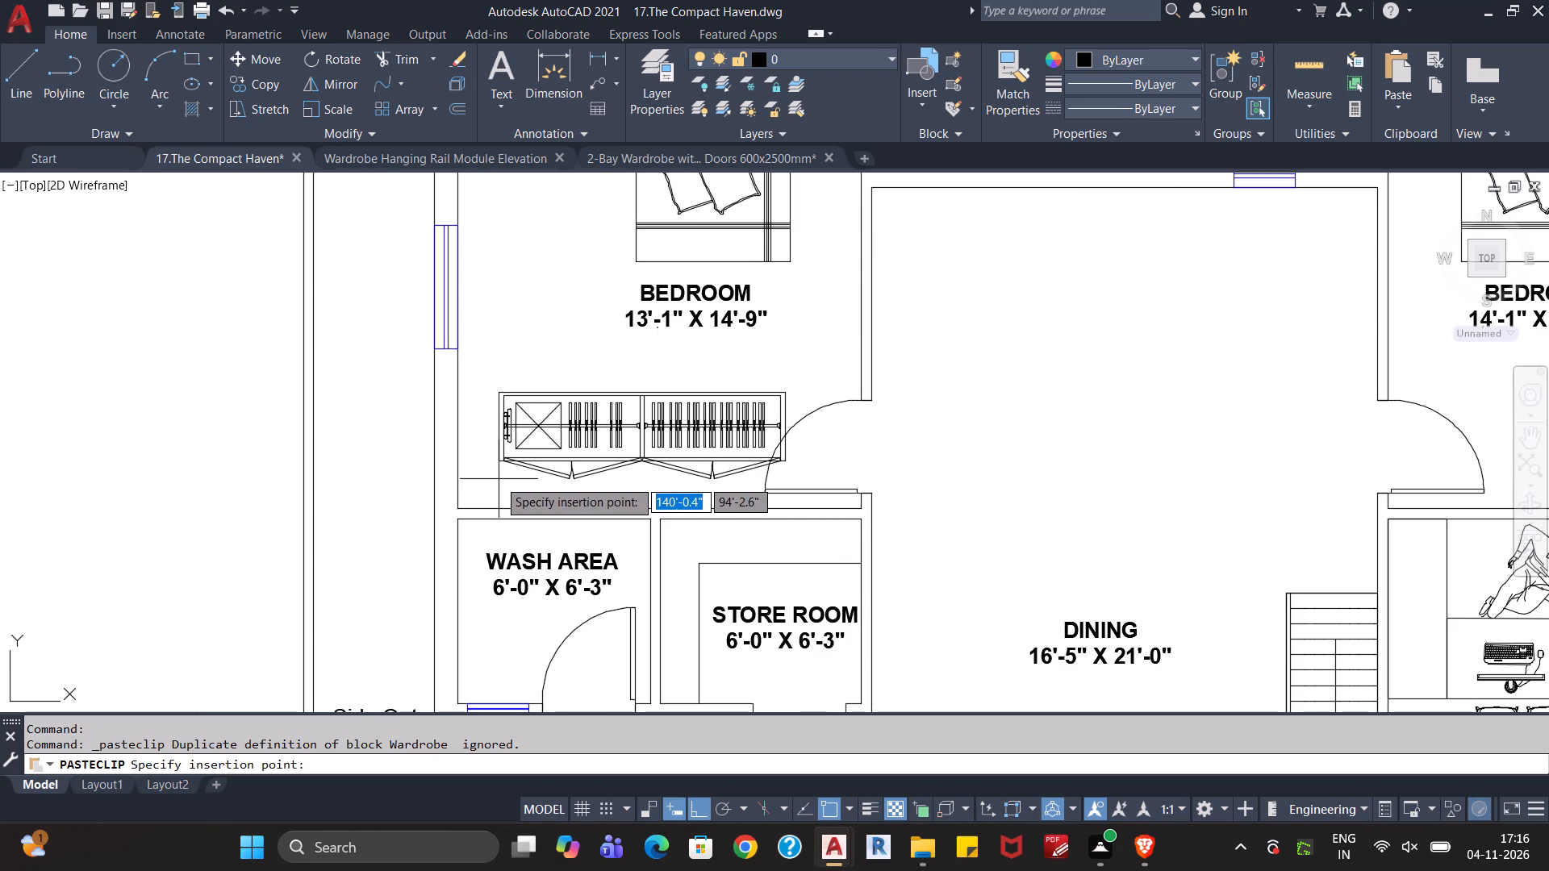
{"action": "left_click", "coordinate": [480, 470]}
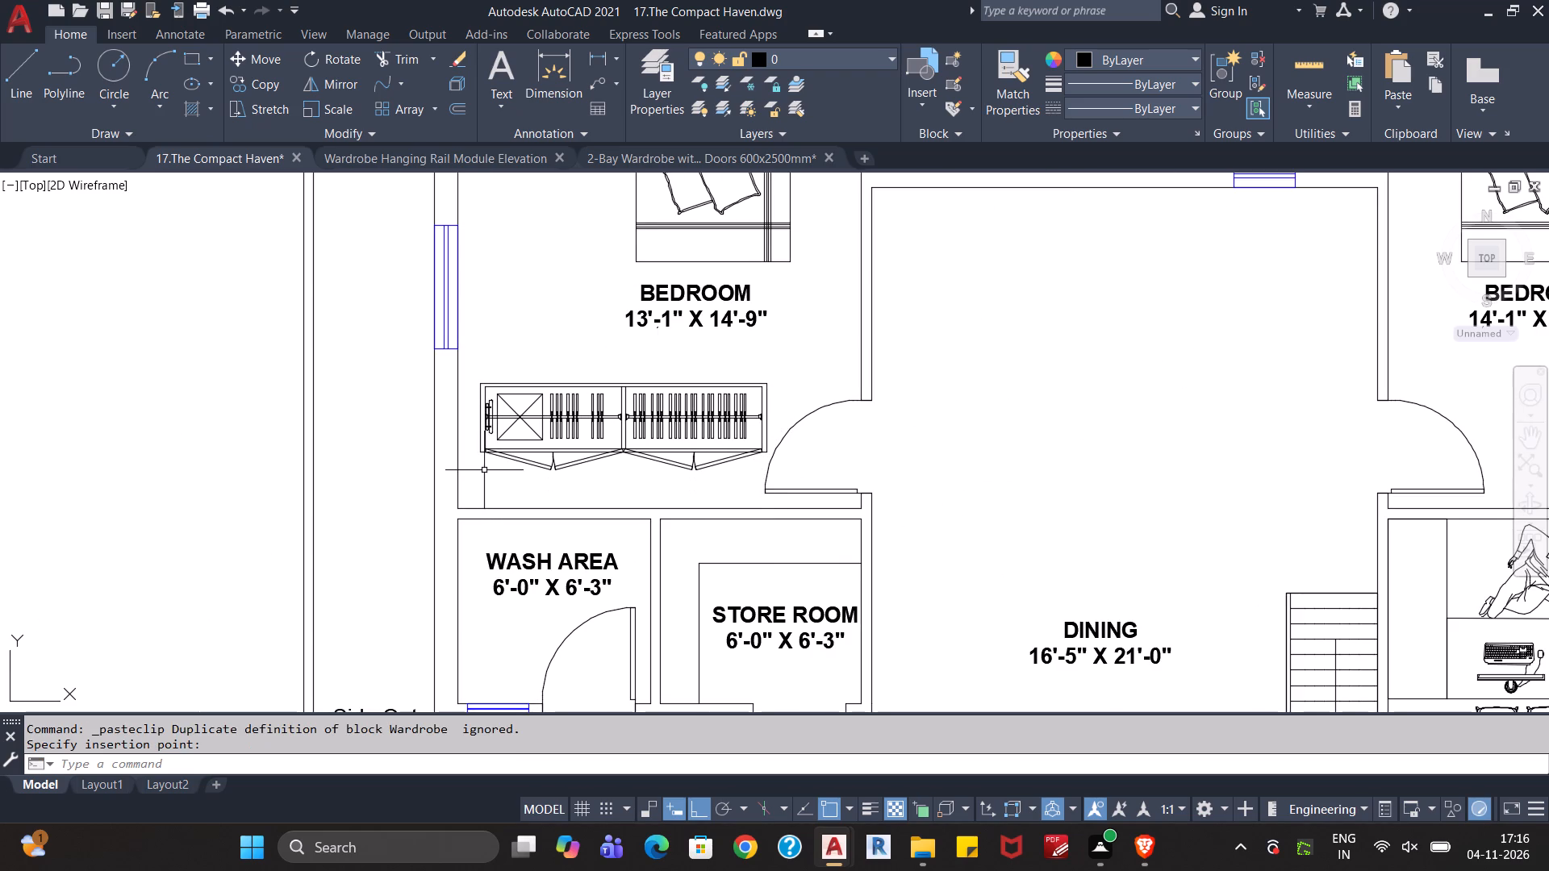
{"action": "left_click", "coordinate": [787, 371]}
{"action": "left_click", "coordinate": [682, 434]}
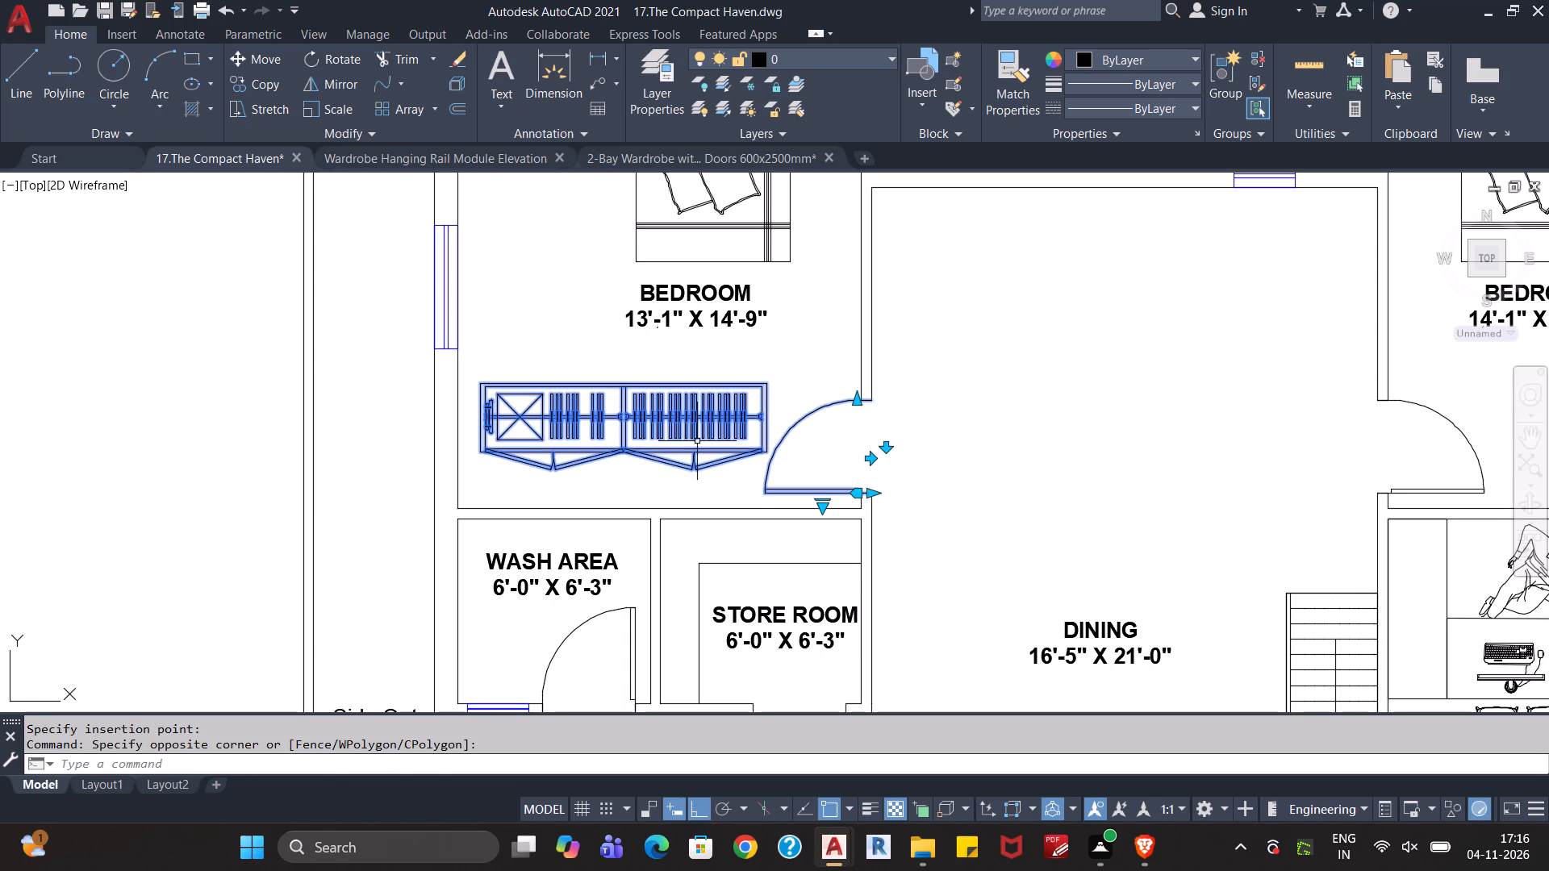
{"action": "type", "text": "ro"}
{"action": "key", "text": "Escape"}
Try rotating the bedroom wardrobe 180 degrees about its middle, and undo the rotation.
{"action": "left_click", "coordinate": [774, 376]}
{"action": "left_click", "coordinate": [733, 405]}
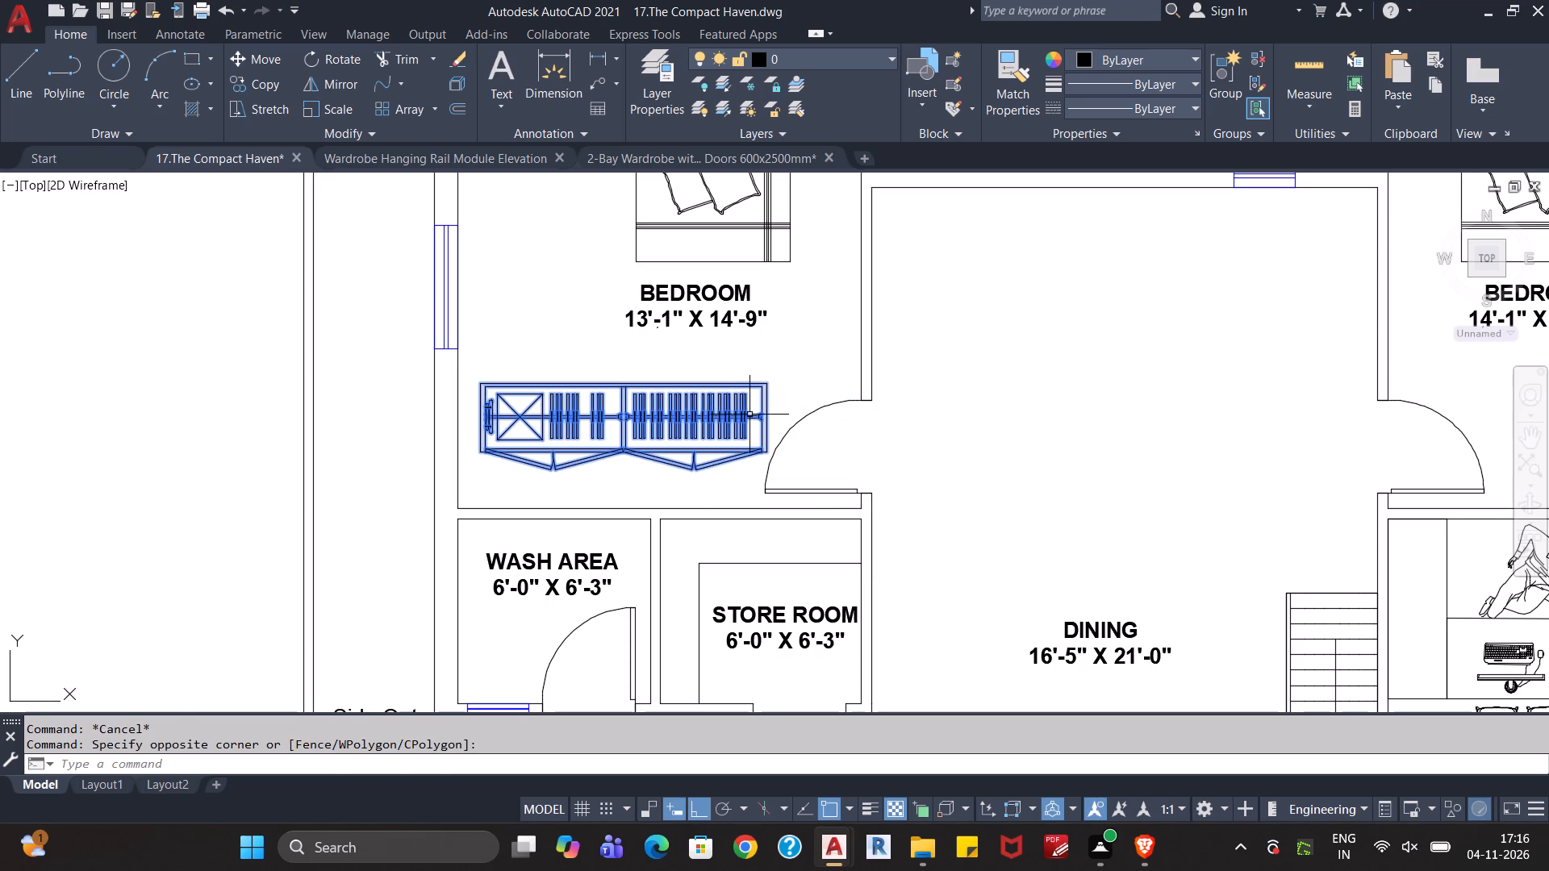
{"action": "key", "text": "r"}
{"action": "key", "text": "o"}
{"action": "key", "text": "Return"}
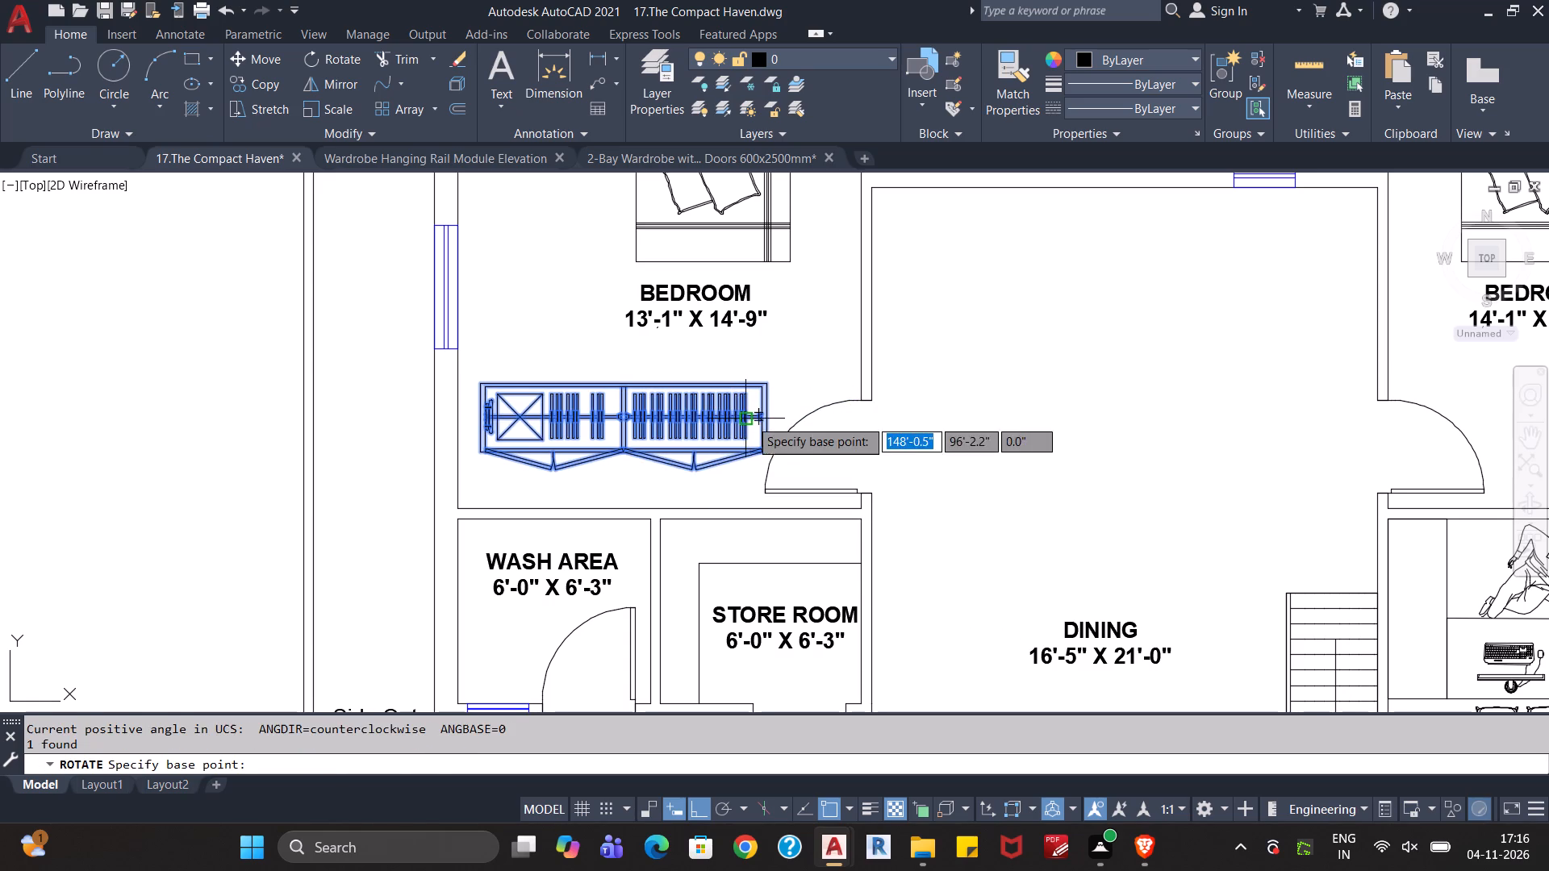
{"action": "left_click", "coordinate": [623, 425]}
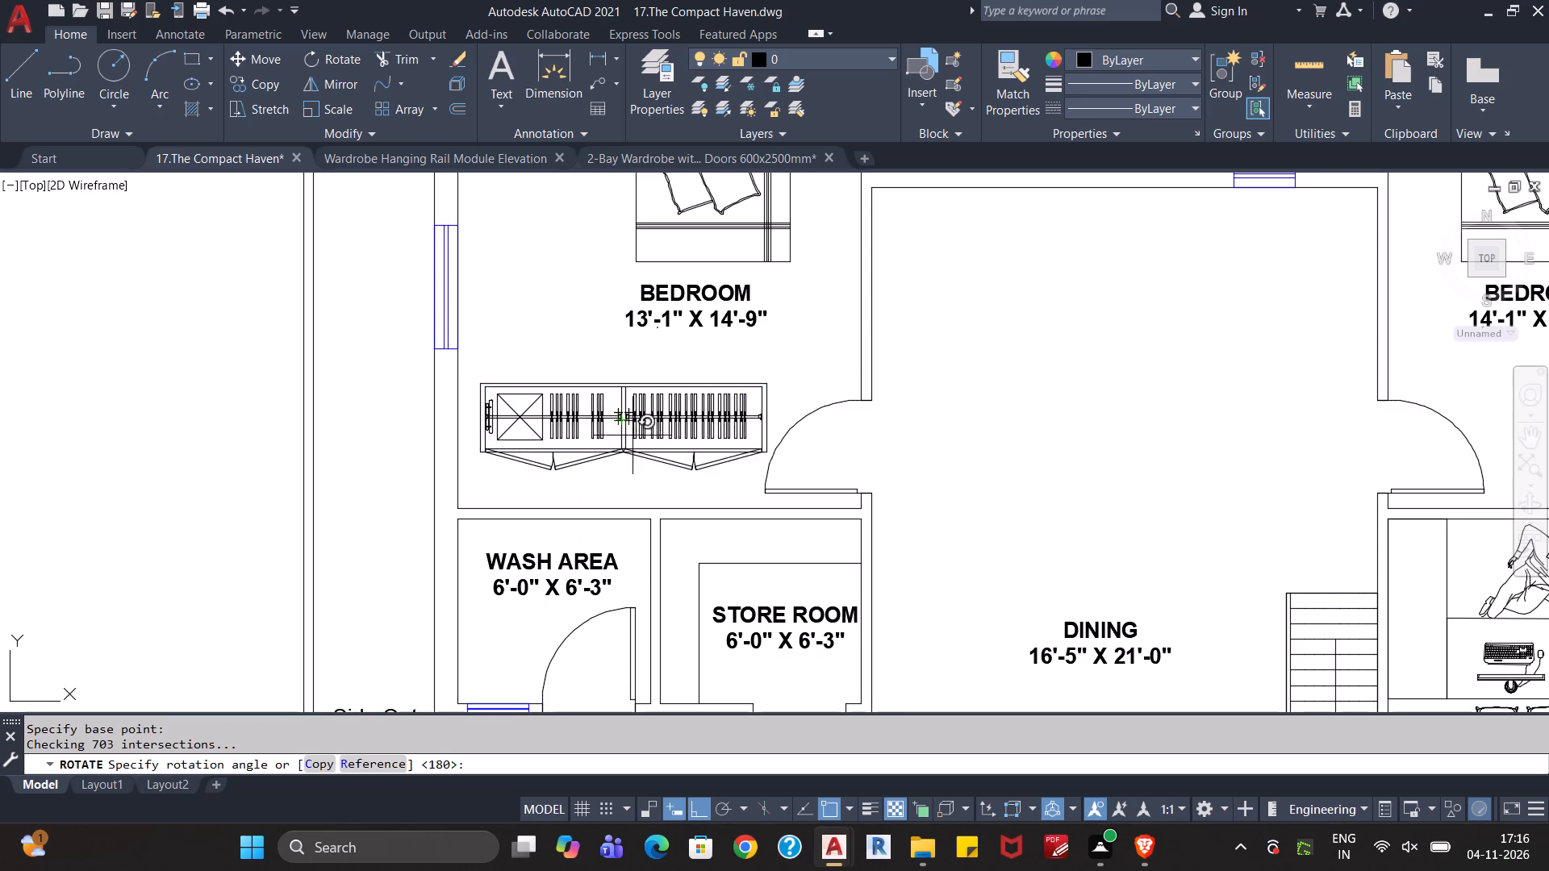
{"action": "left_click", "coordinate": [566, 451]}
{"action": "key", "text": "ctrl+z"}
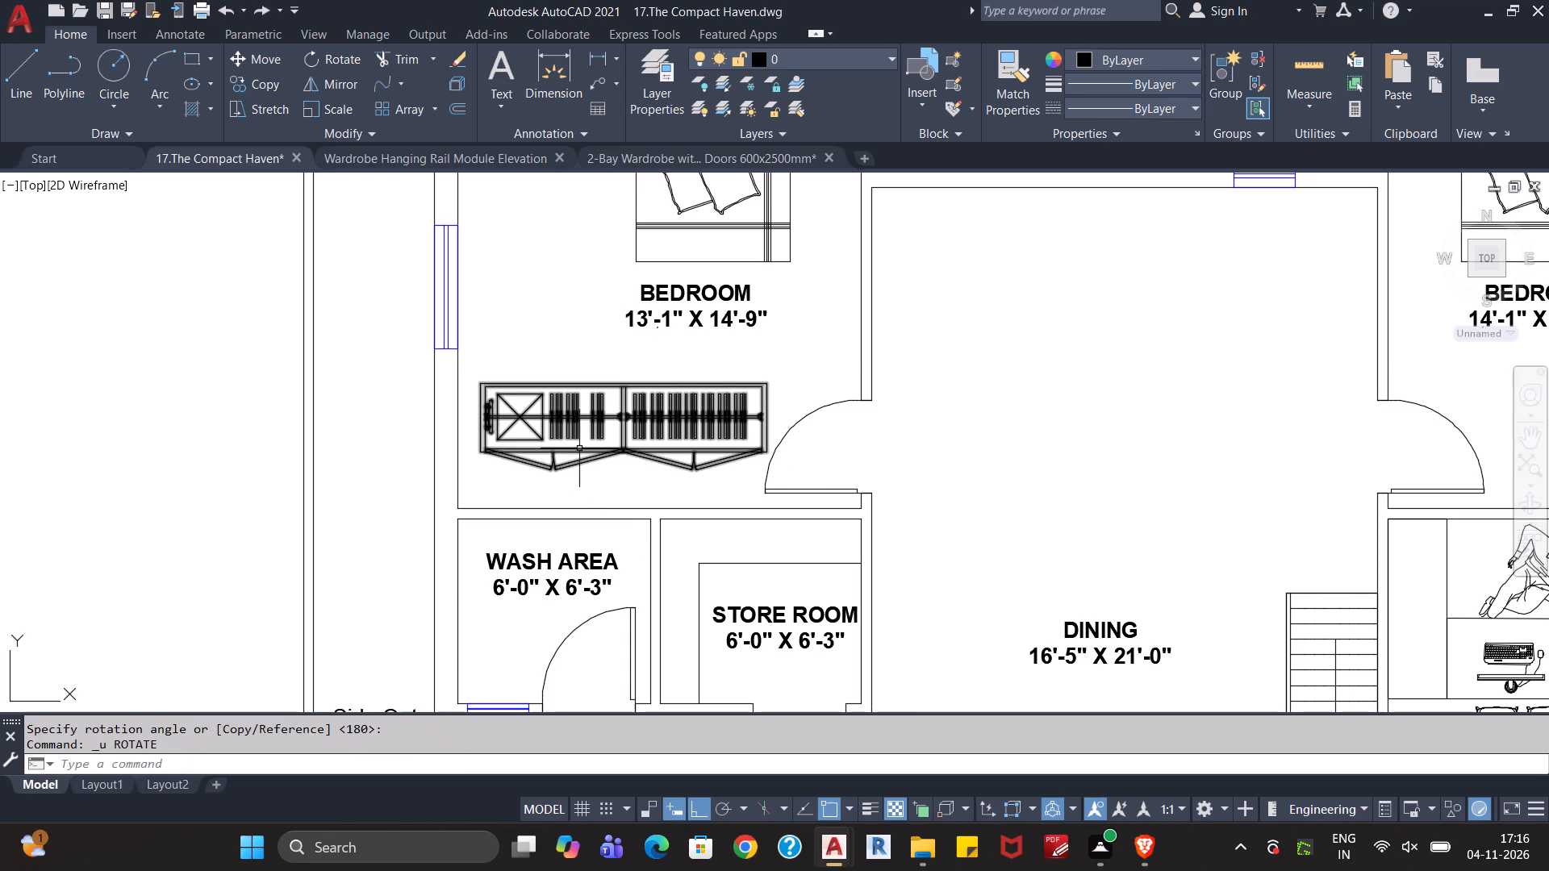
Rotate the wardrobe in the 13'-1" X 14'-9" bedroom 180 degrees about its middle so its doors face the bed.
{"action": "left_click", "coordinate": [649, 385]}
{"action": "left_click", "coordinate": [616, 425]}
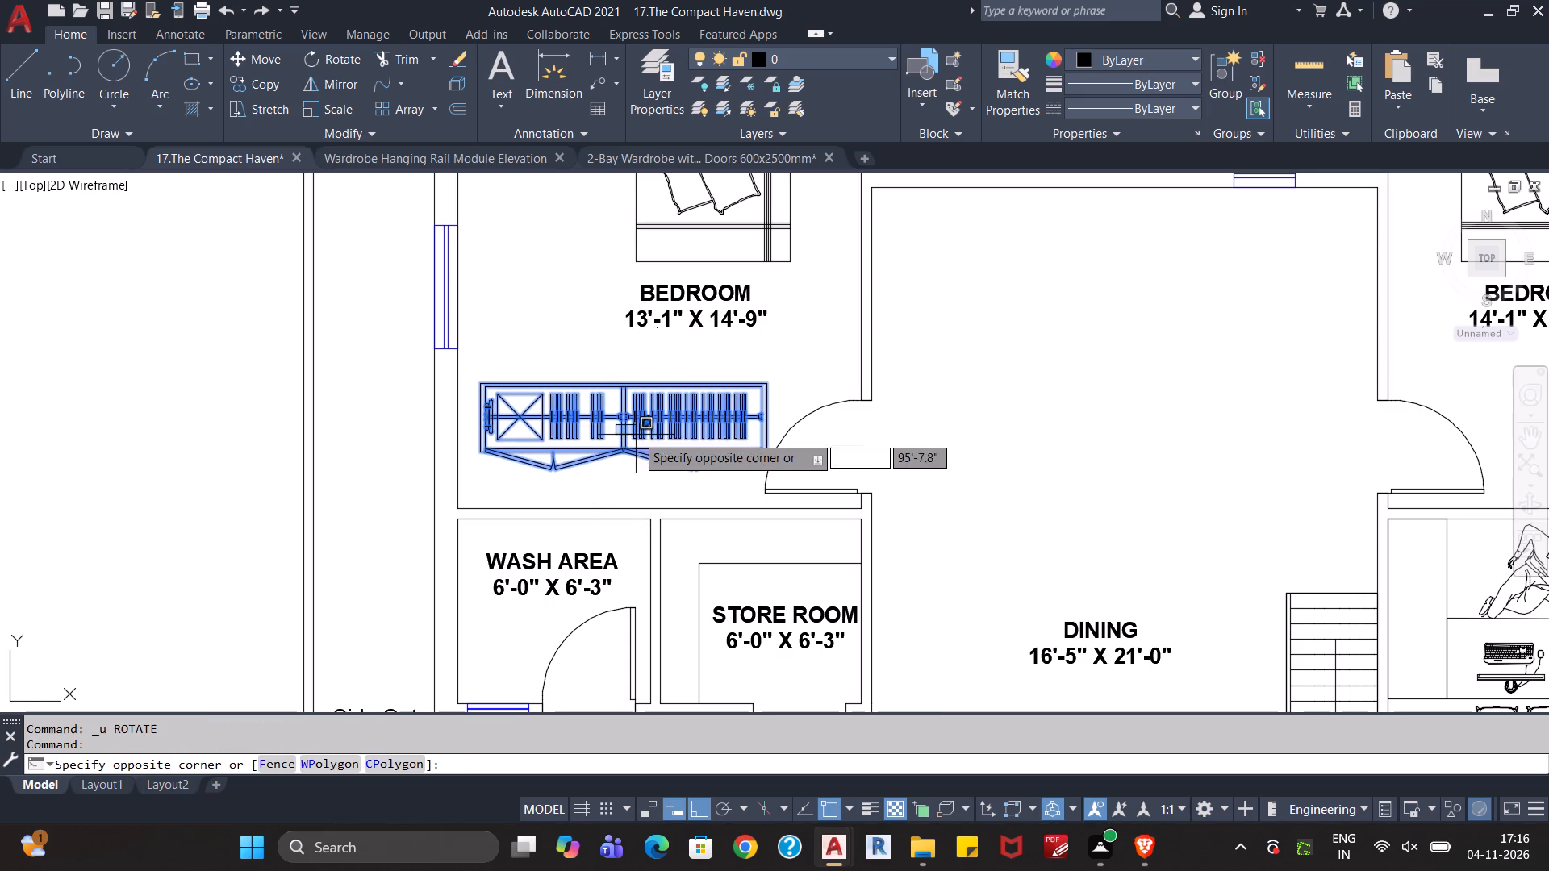
{"action": "type", "text": "ro"}
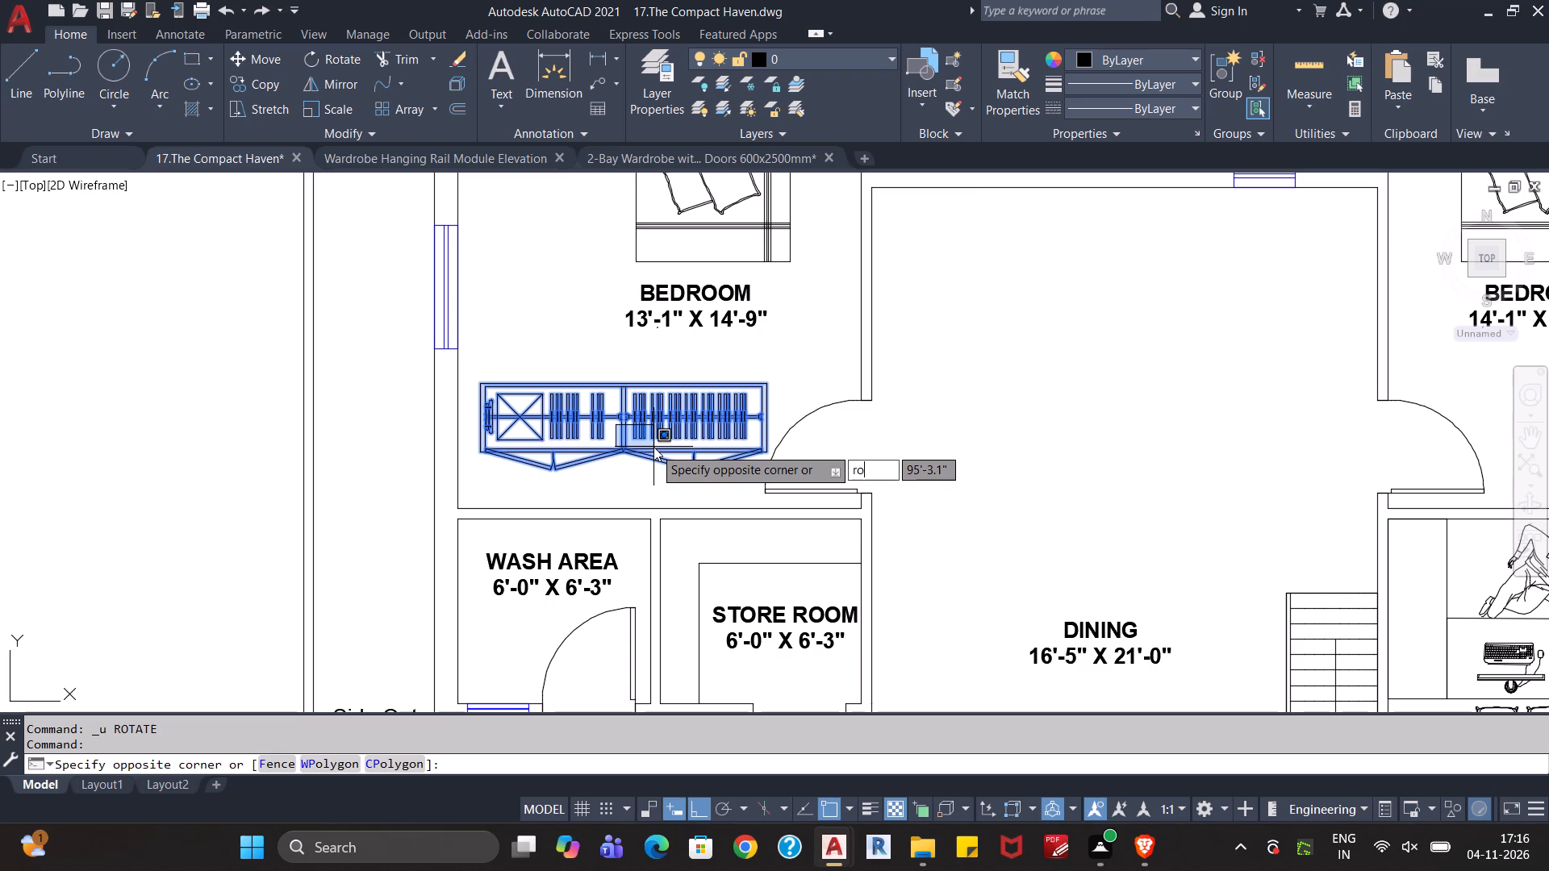
{"action": "key", "text": "Return"}
{"action": "left_click", "coordinate": [620, 419]}
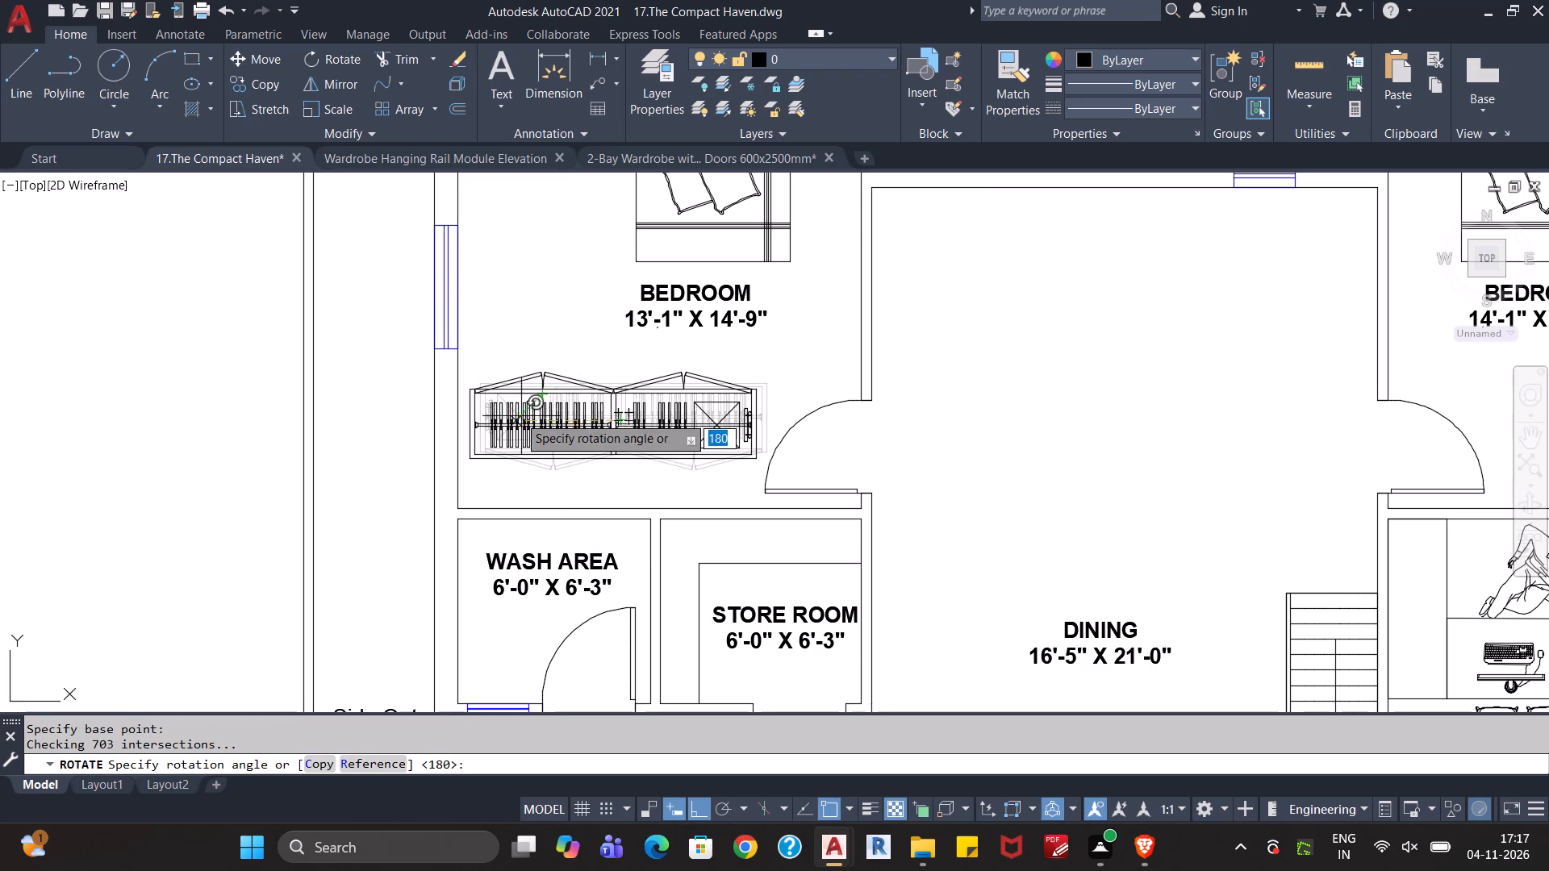
{"action": "left_click", "coordinate": [371, 443]}
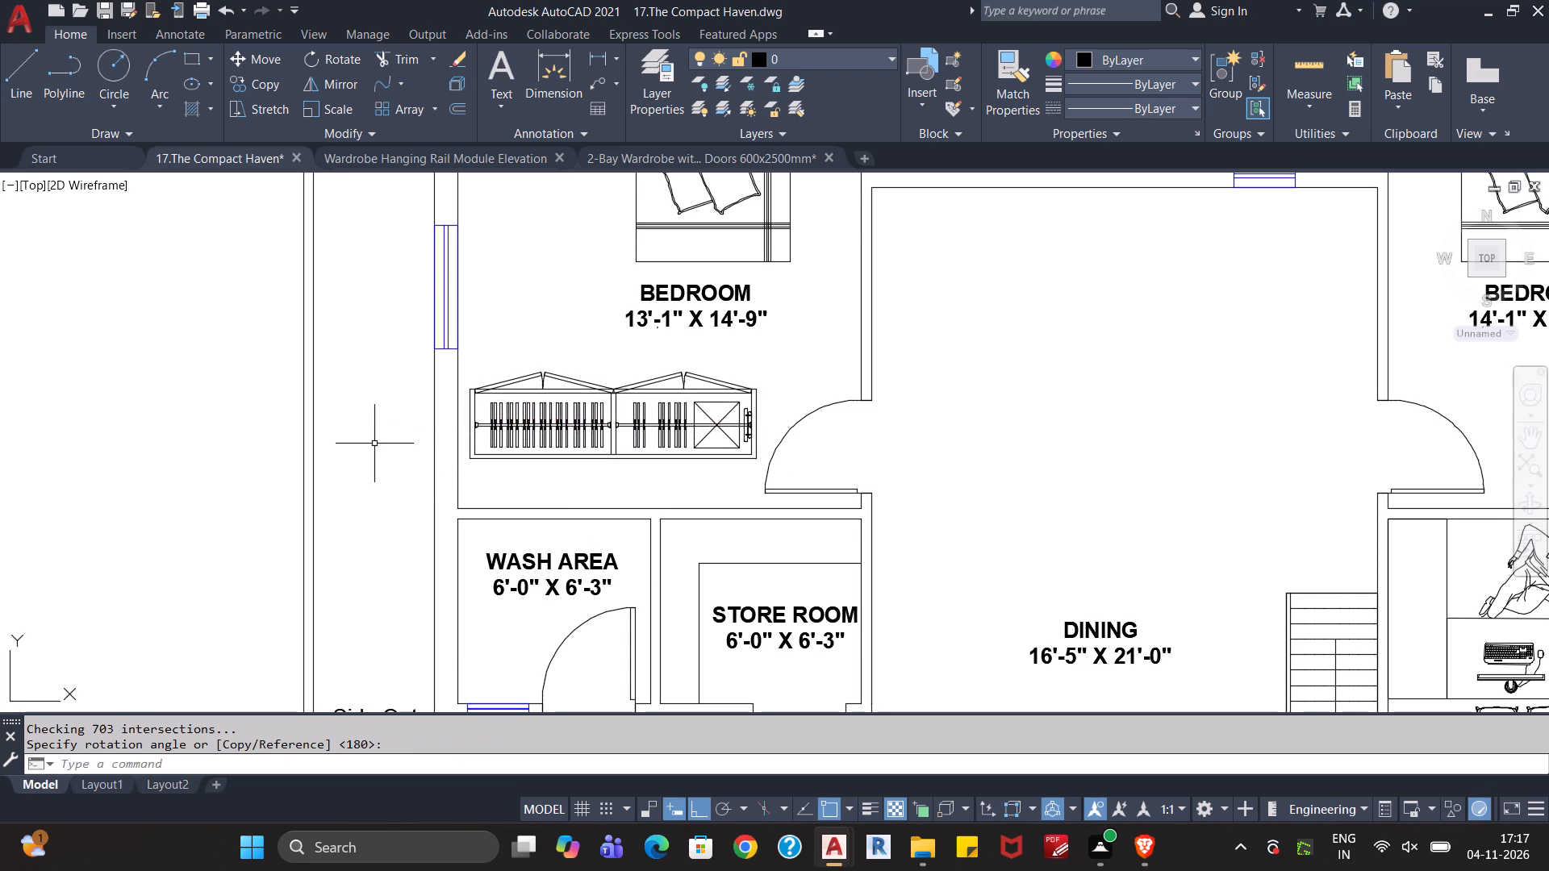
Scale the rotated wardrobe down freehand about its middle to leave clearance beside the bedroom door.
{"action": "middle_click_drag", "start_coordinate": [637, 477], "coordinate": [600, 511]}
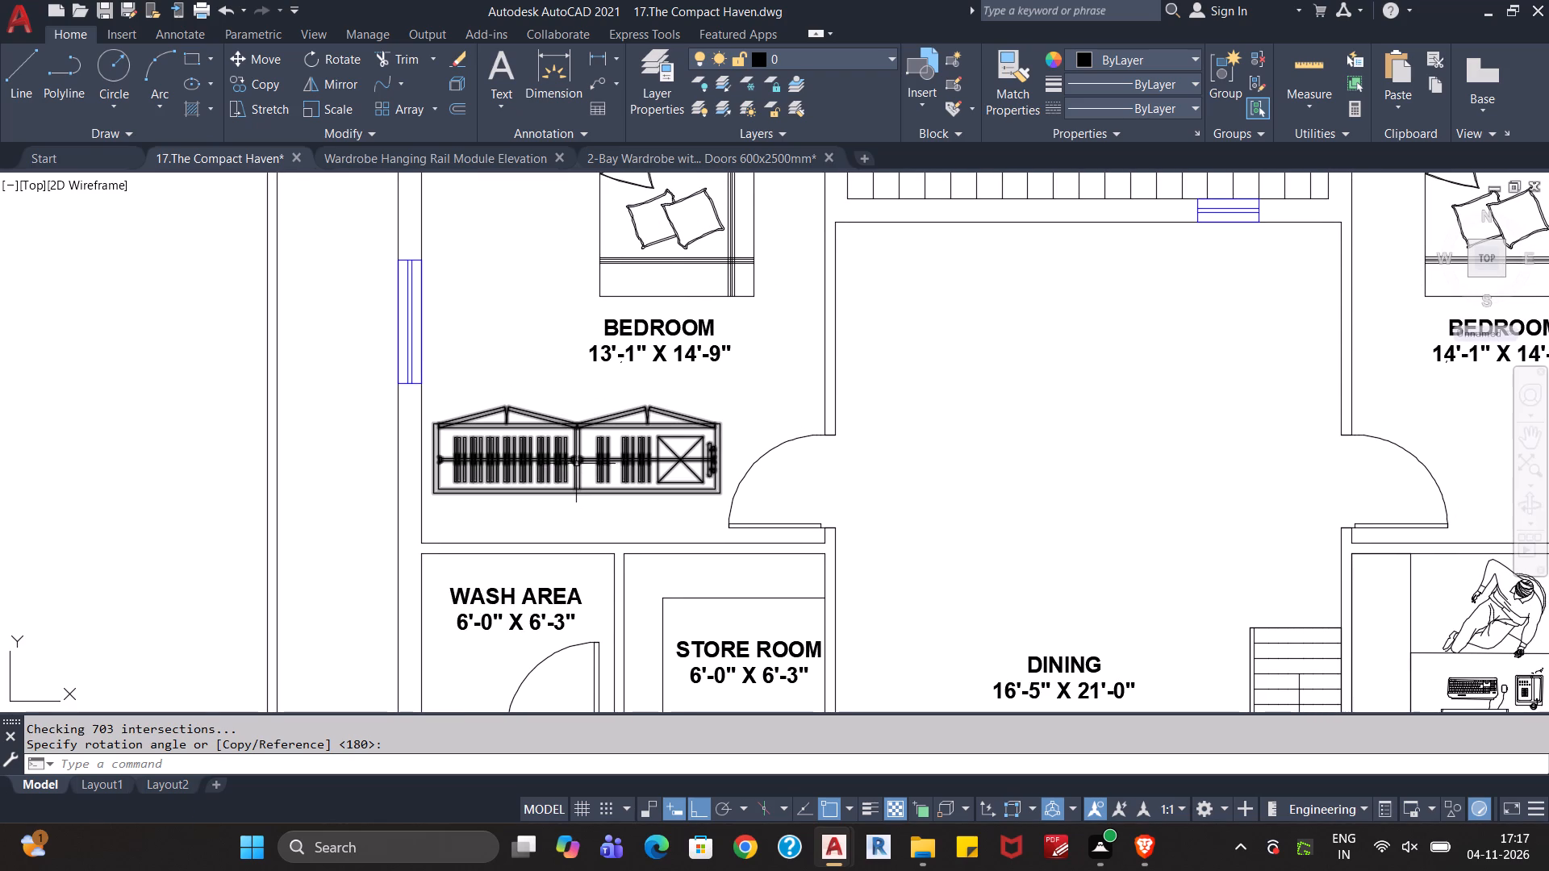
{"action": "left_click", "coordinate": [576, 464]}
{"action": "type", "text": "sc"}
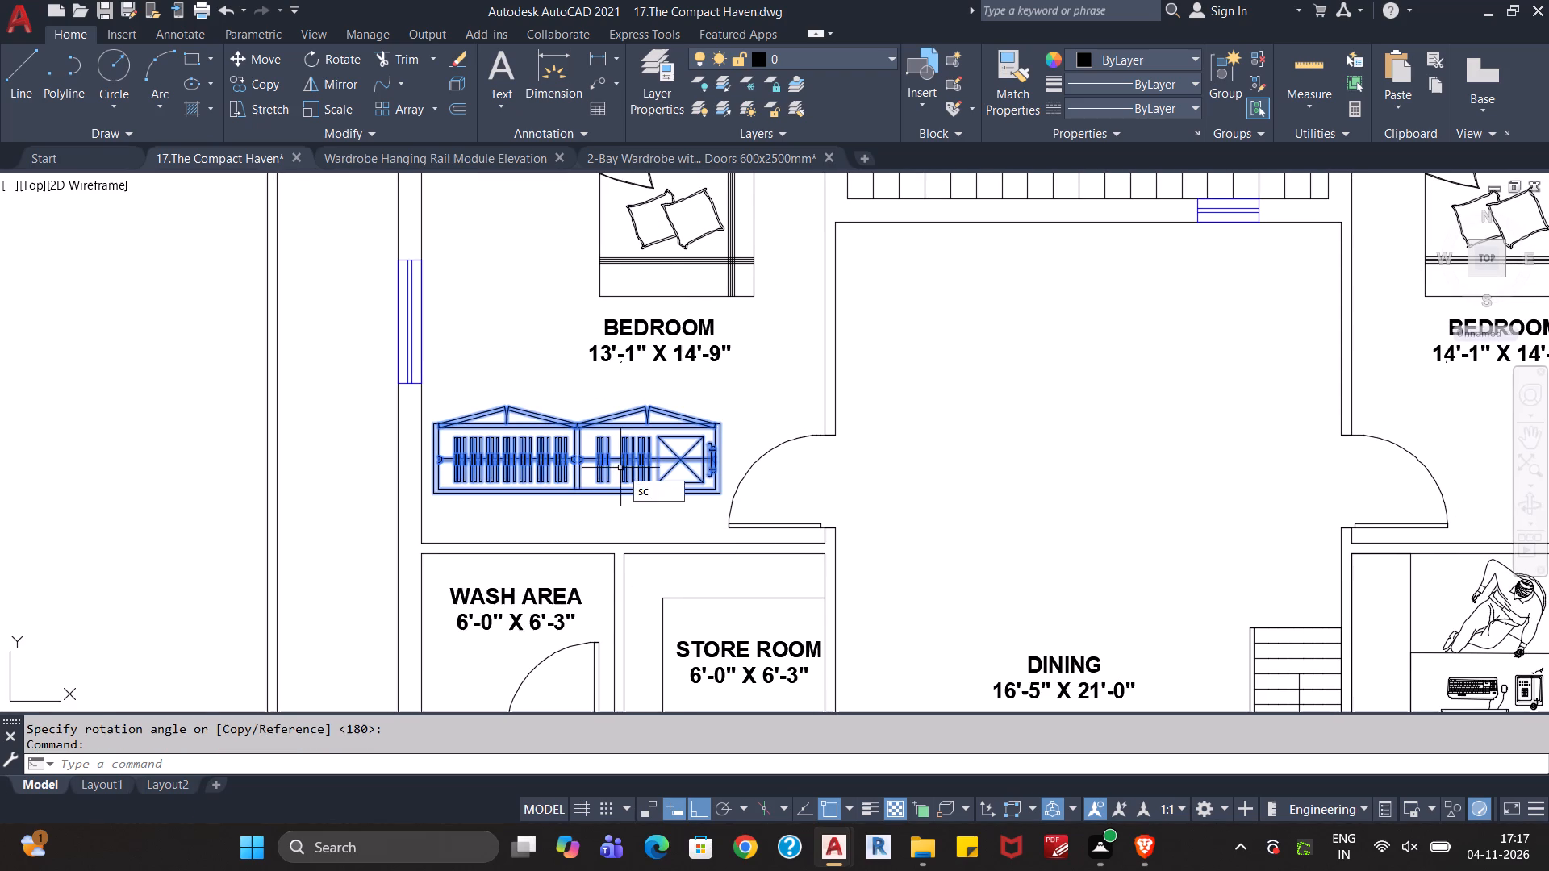
{"action": "key", "text": "Return"}
{"action": "left_click", "coordinate": [574, 461]}
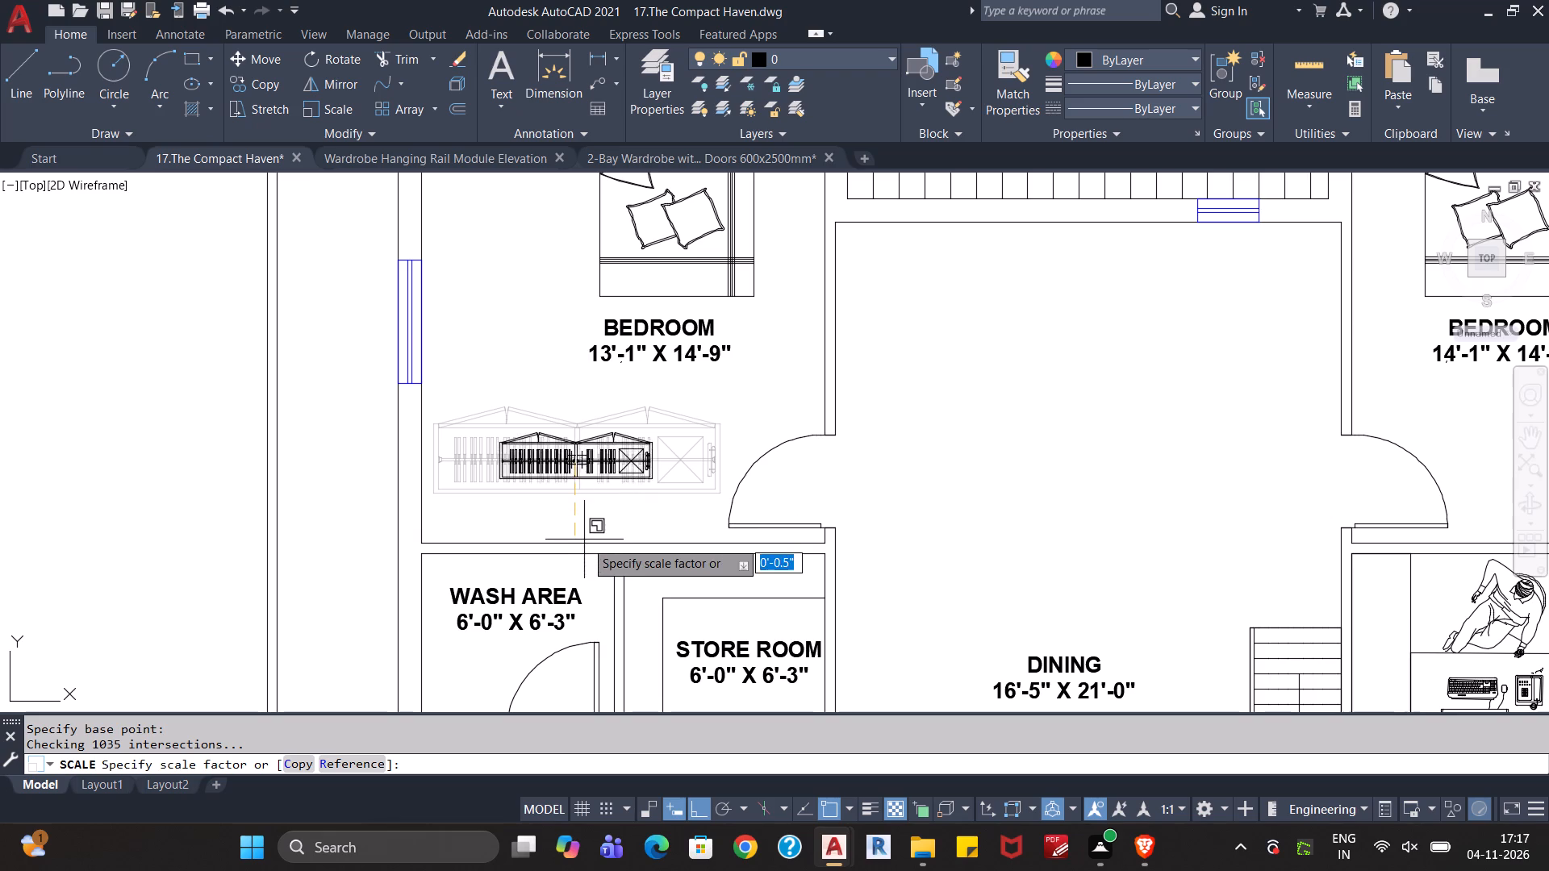
{"action": "left_click", "coordinate": [688, 528]}
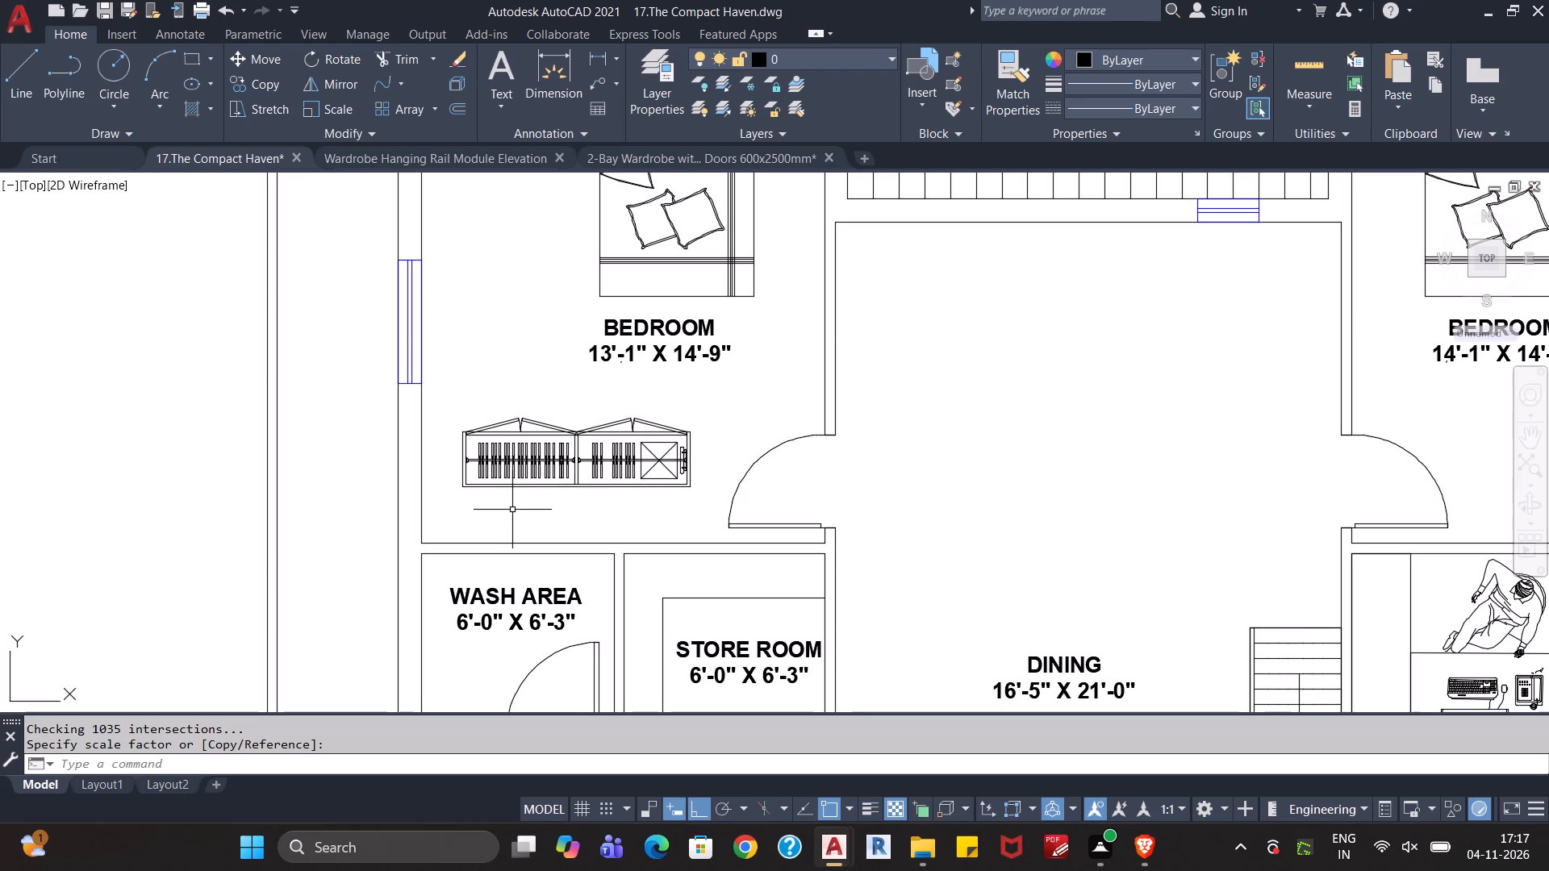
Draw vertical construction lines through the wardrobe's lower-left corner, near the outer wall of the 14'-1" X 14'-9" bedroom, and through the dining area.
{"action": "type", "text": "xl"}
{"action": "key", "text": "Return"}
{"action": "key", "text": "v"}
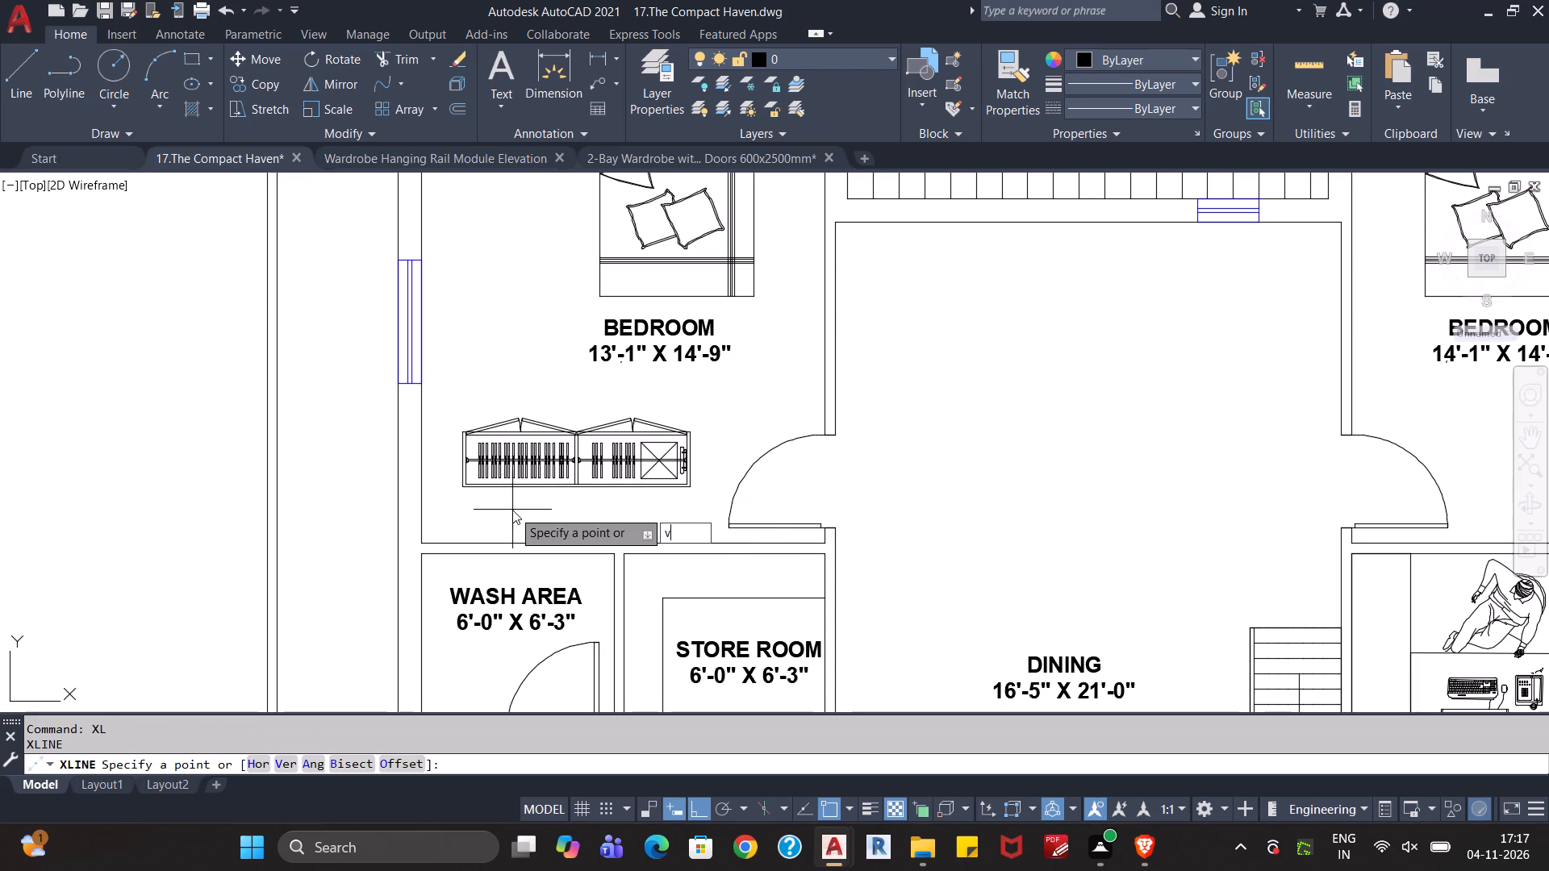
{"action": "key", "text": "Return"}
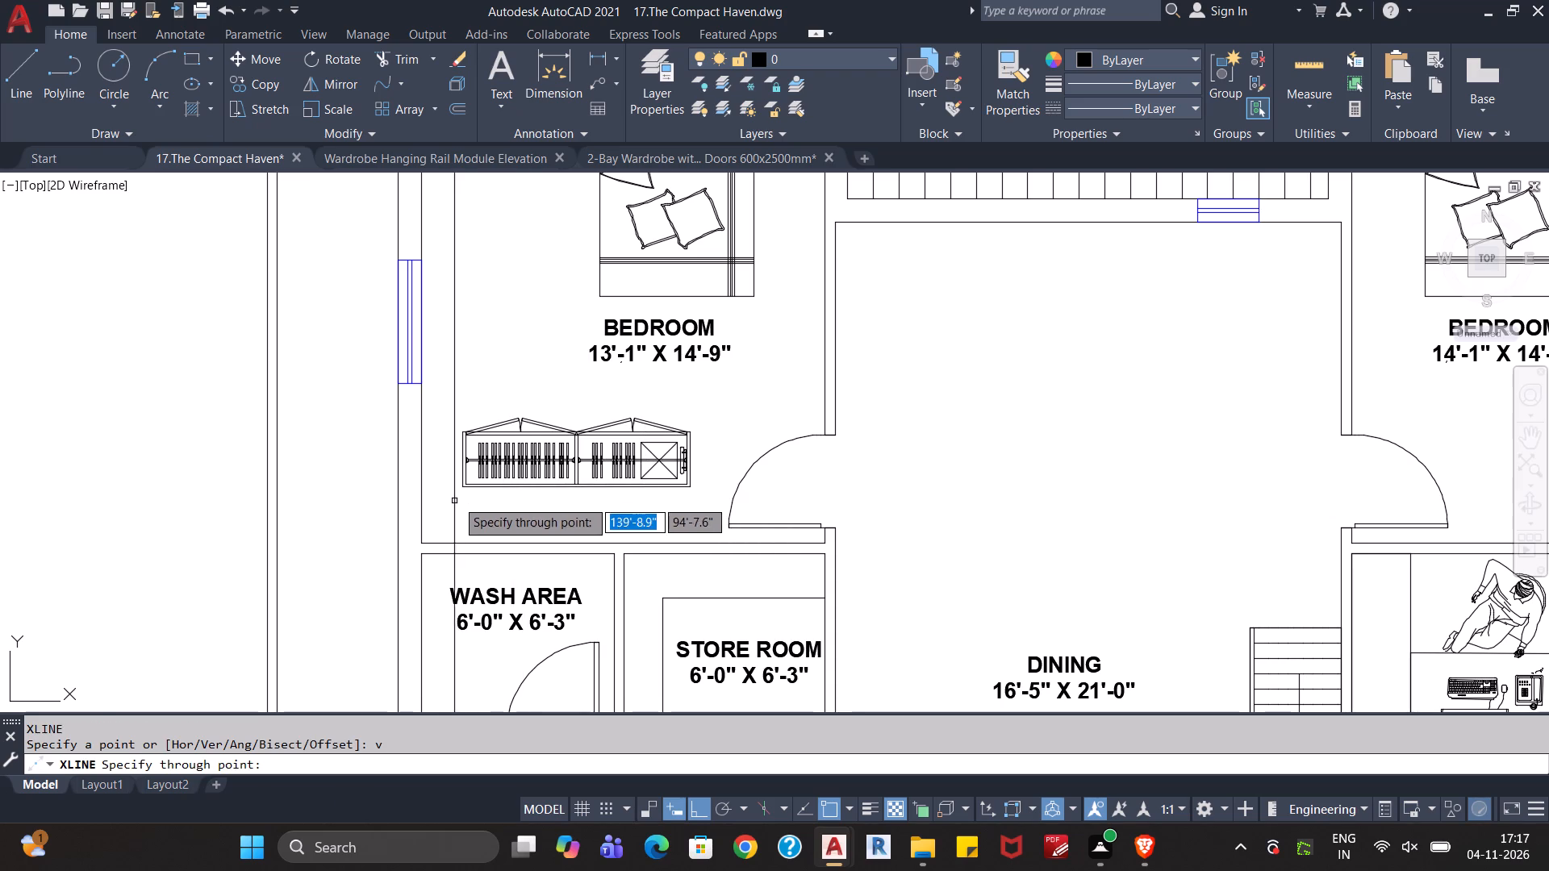
{"action": "left_click", "coordinate": [461, 489]}
{"action": "scroll", "coordinate": [553, 509], "scroll_direction": "down", "scroll_amount": 2}
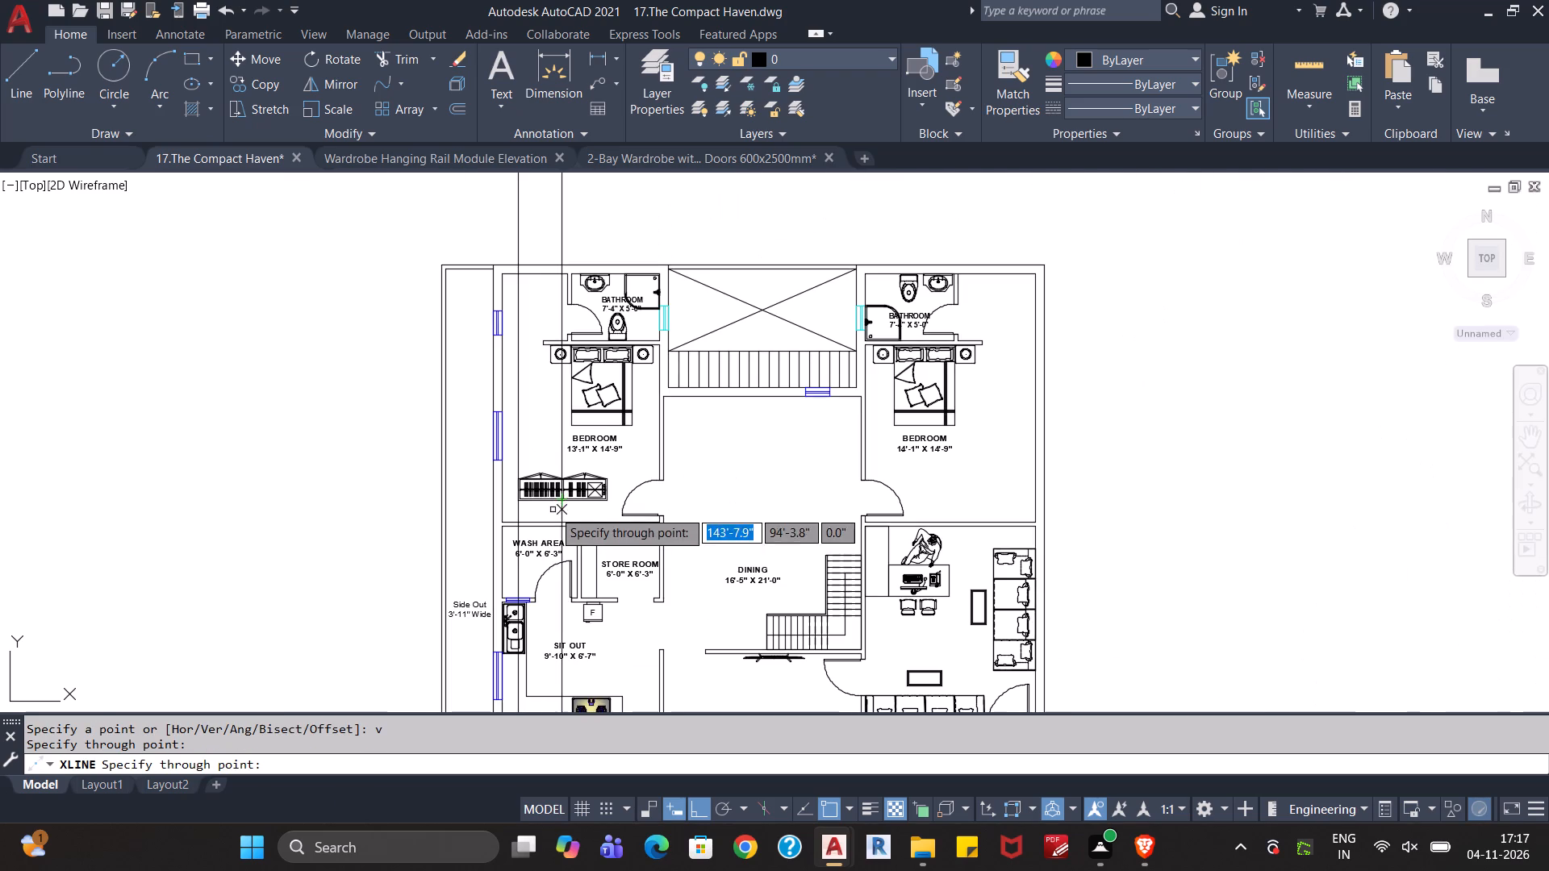
{"action": "left_click", "coordinate": [1009, 508]}
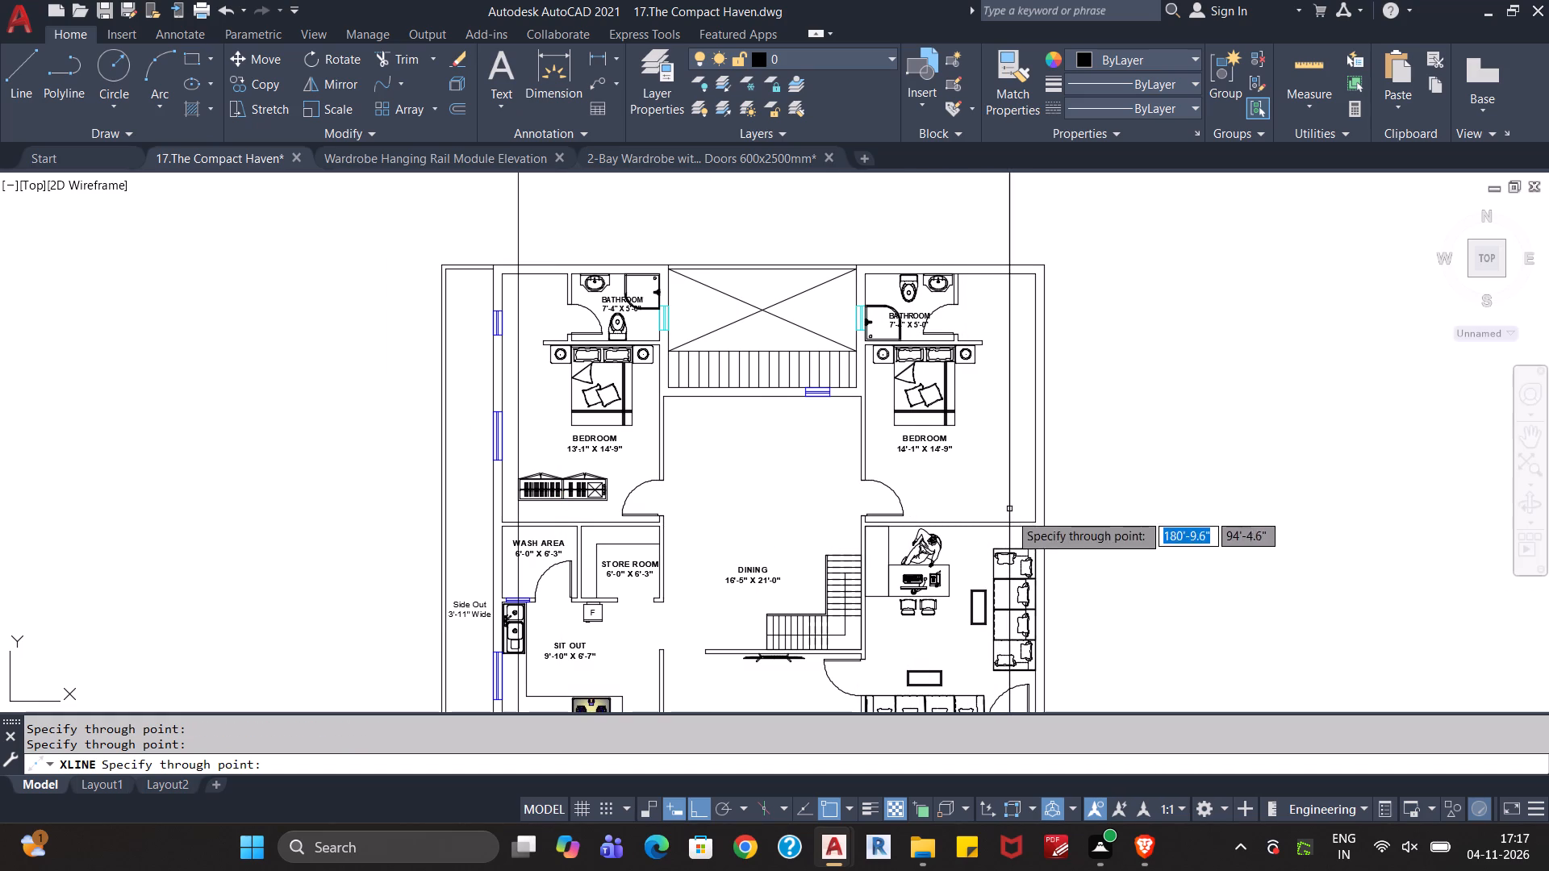
{"action": "left_click_drag", "start_coordinate": [687, 559], "coordinate": [647, 558]}
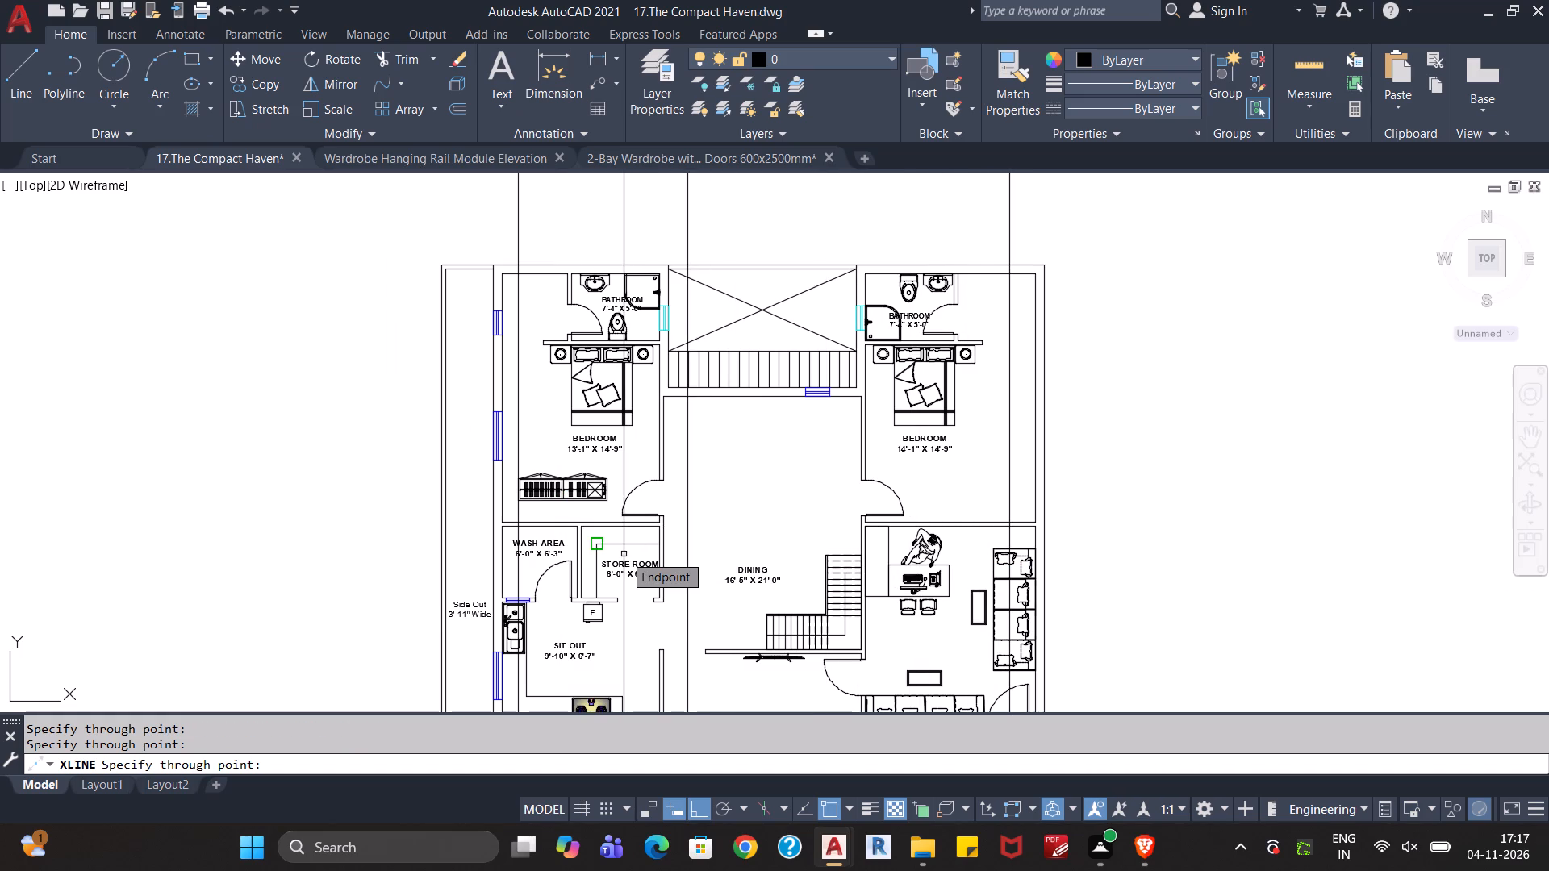
{"action": "key", "text": "Escape"}
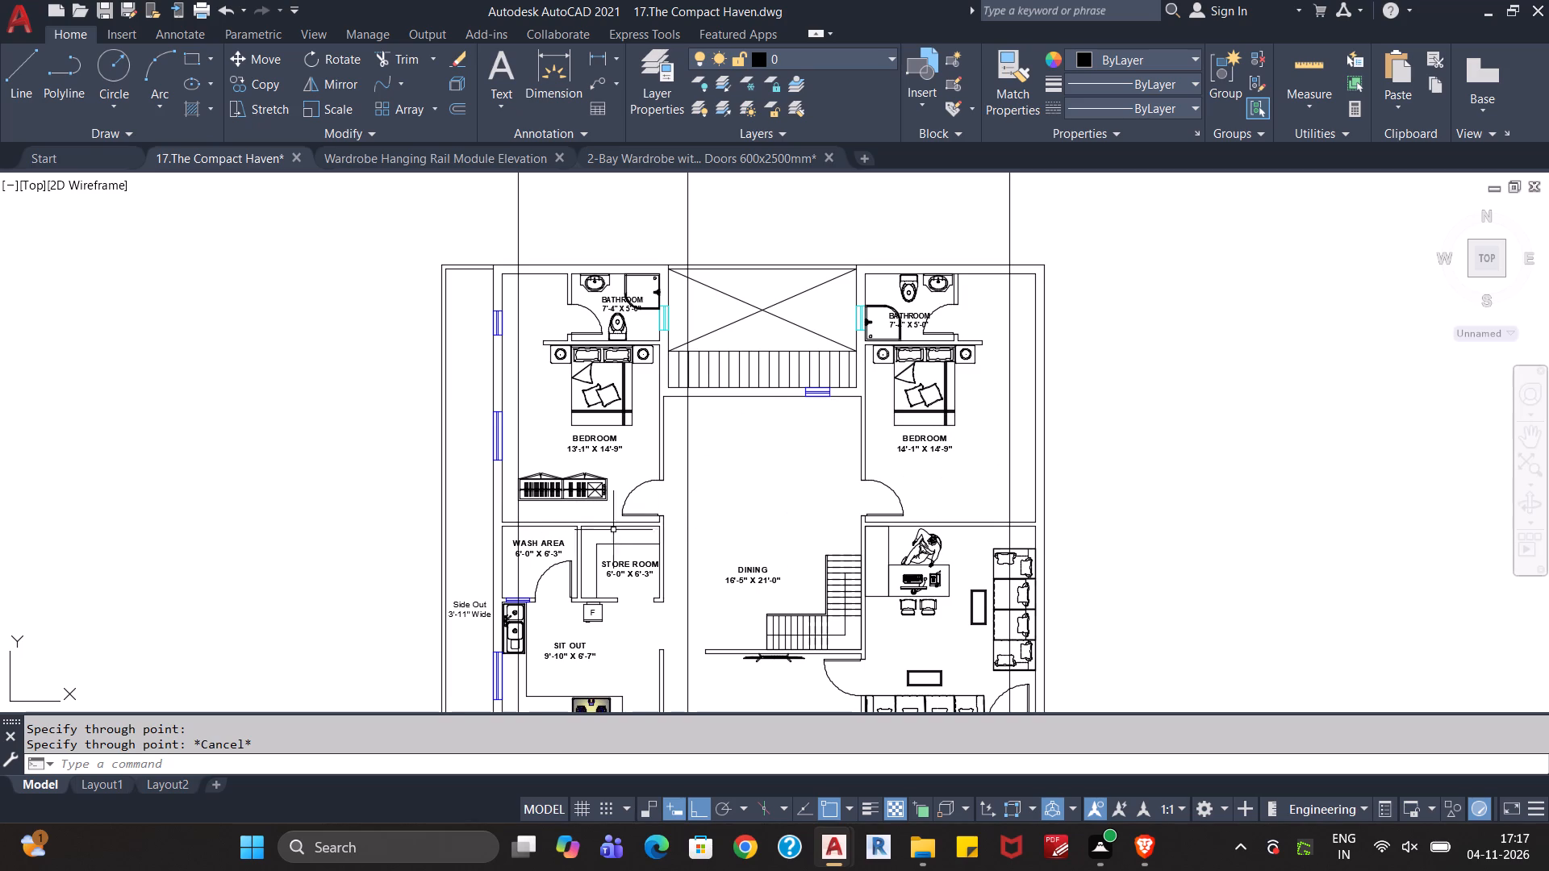
Copy the scaled wardrobe onto the bedroom's lower wall, with its lower-left corner on the construction line.
{"action": "left_click", "coordinate": [557, 497]}
{"action": "key", "text": "ctrl+c"}
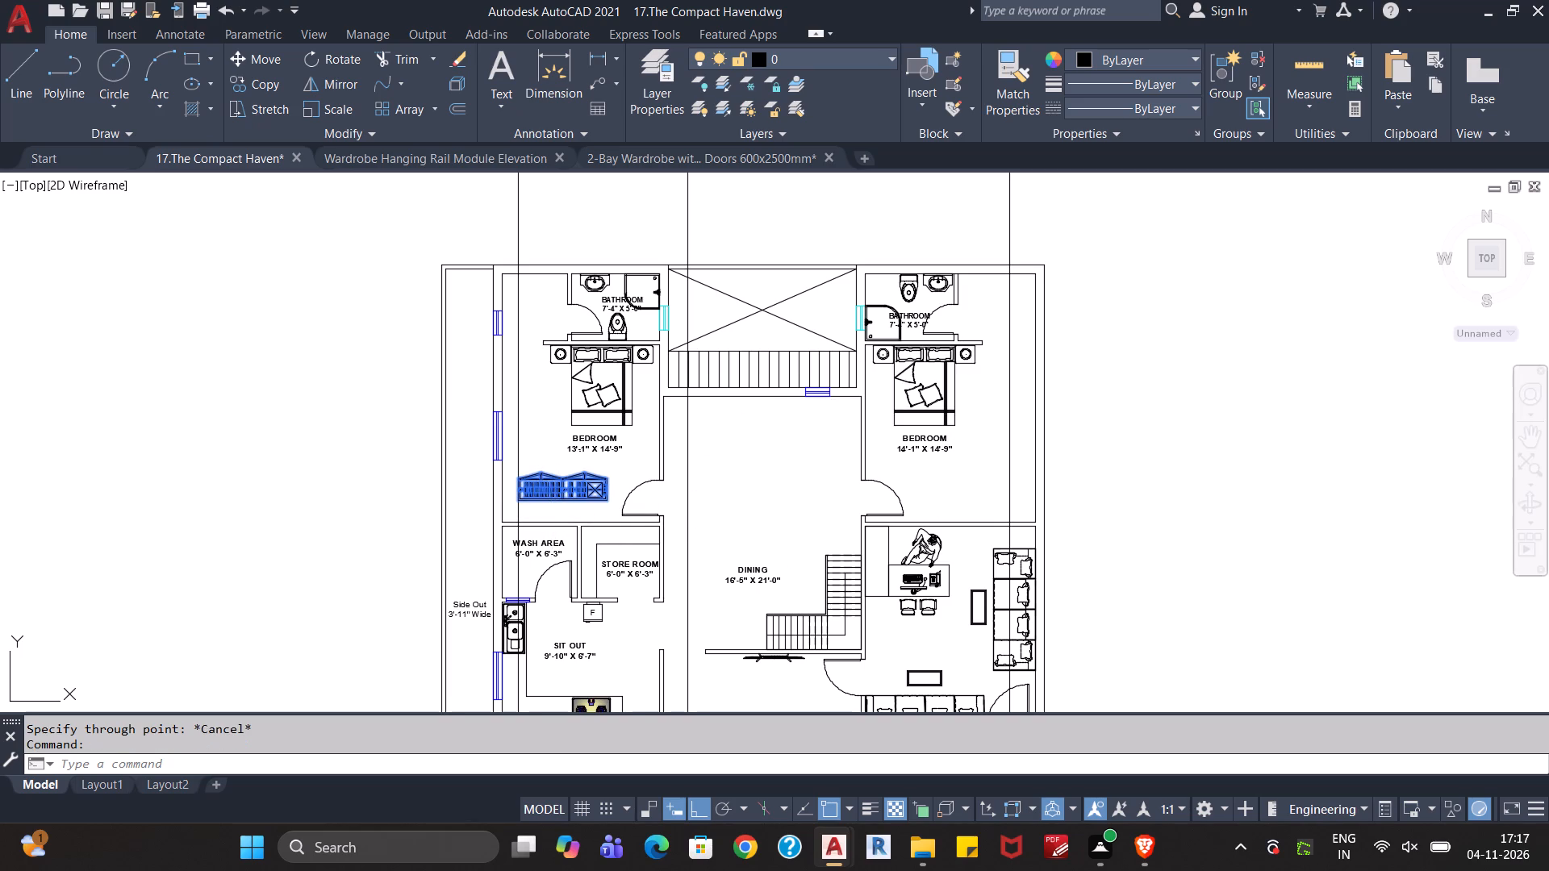
{"action": "scroll", "coordinate": [527, 515], "scroll_direction": "up", "scroll_amount": 3}
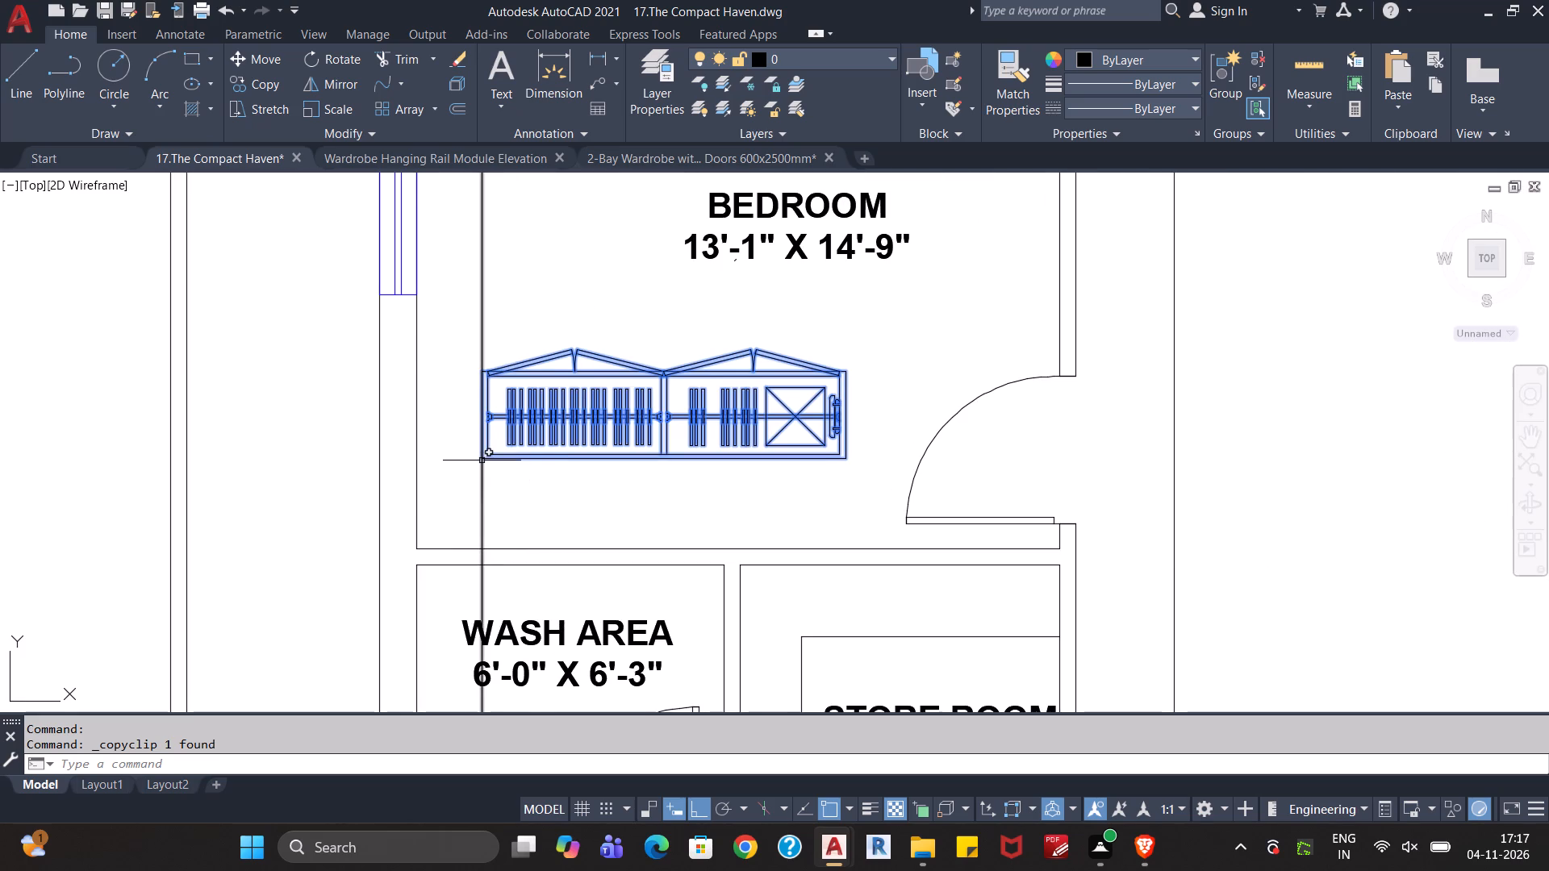
{"action": "key", "text": "ctrl+v"}
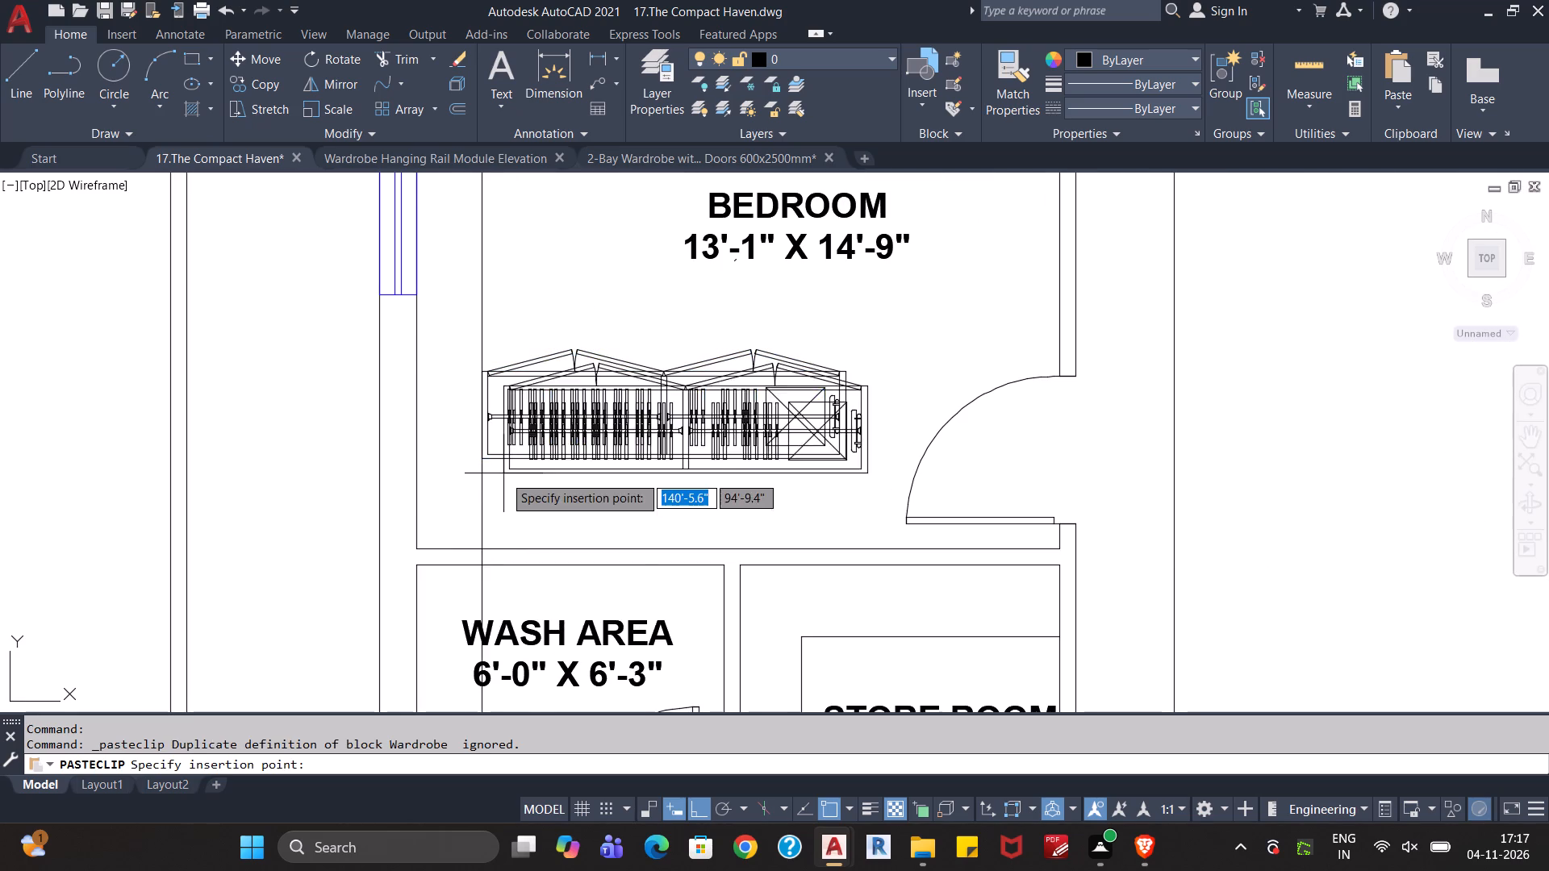
{"action": "left_click", "coordinate": [486, 550]}
Paste another copy of the wardrobe into the 14'-1" X 14'-9" bedroom, in the space beside the door.
{"action": "middle_click_drag", "start_coordinate": [1258, 431], "coordinate": [549, 461]}
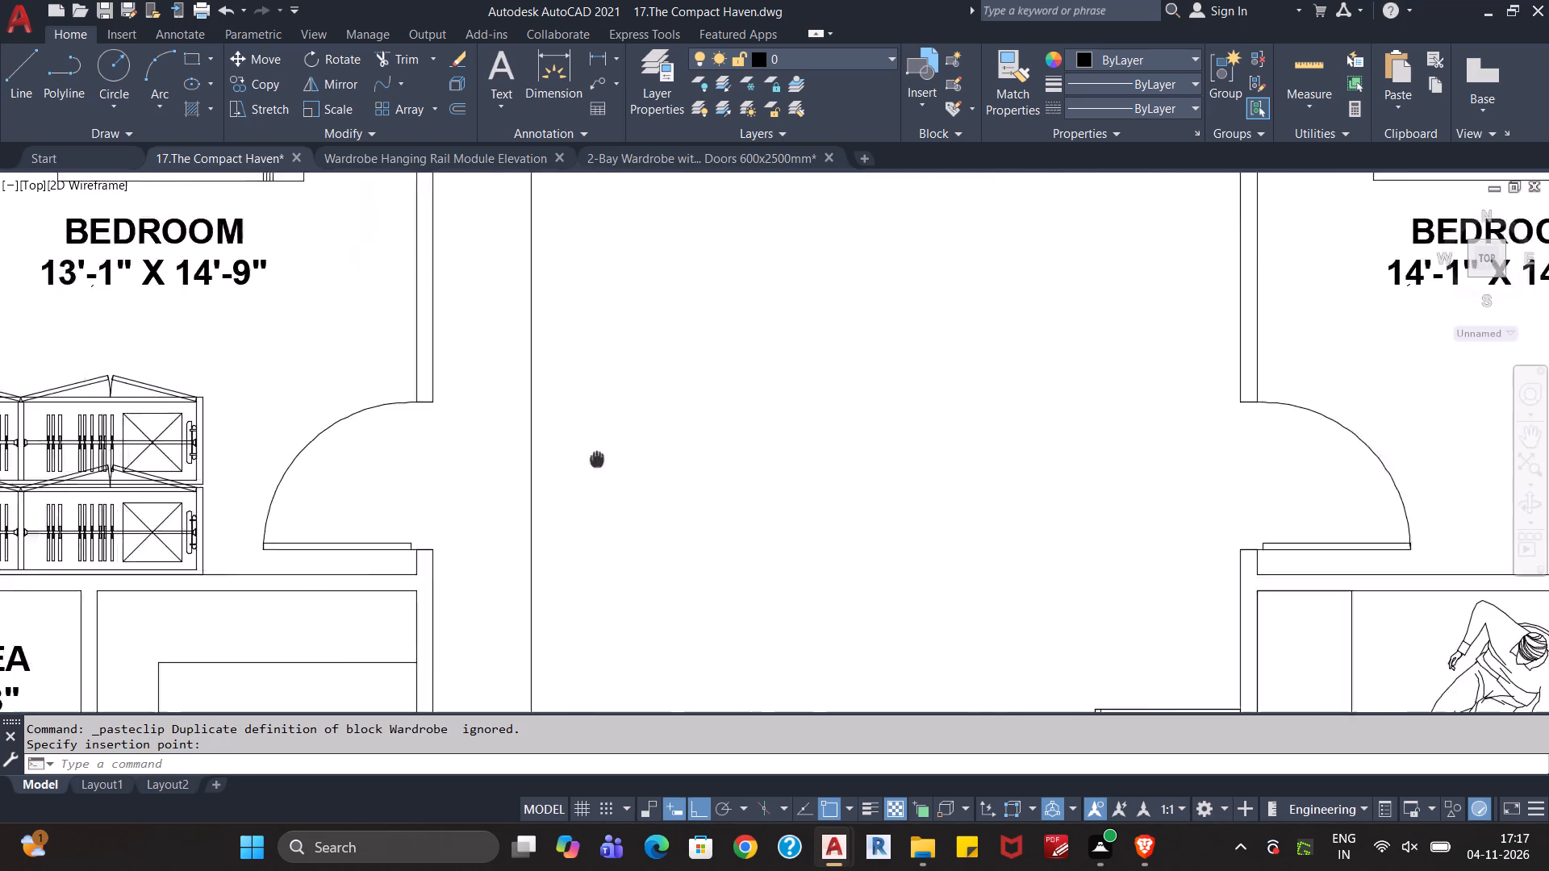
{"action": "middle_click_drag", "start_coordinate": [549, 461], "coordinate": [354, 469]}
{"action": "middle_click_drag", "start_coordinate": [658, 473], "coordinate": [197, 481]}
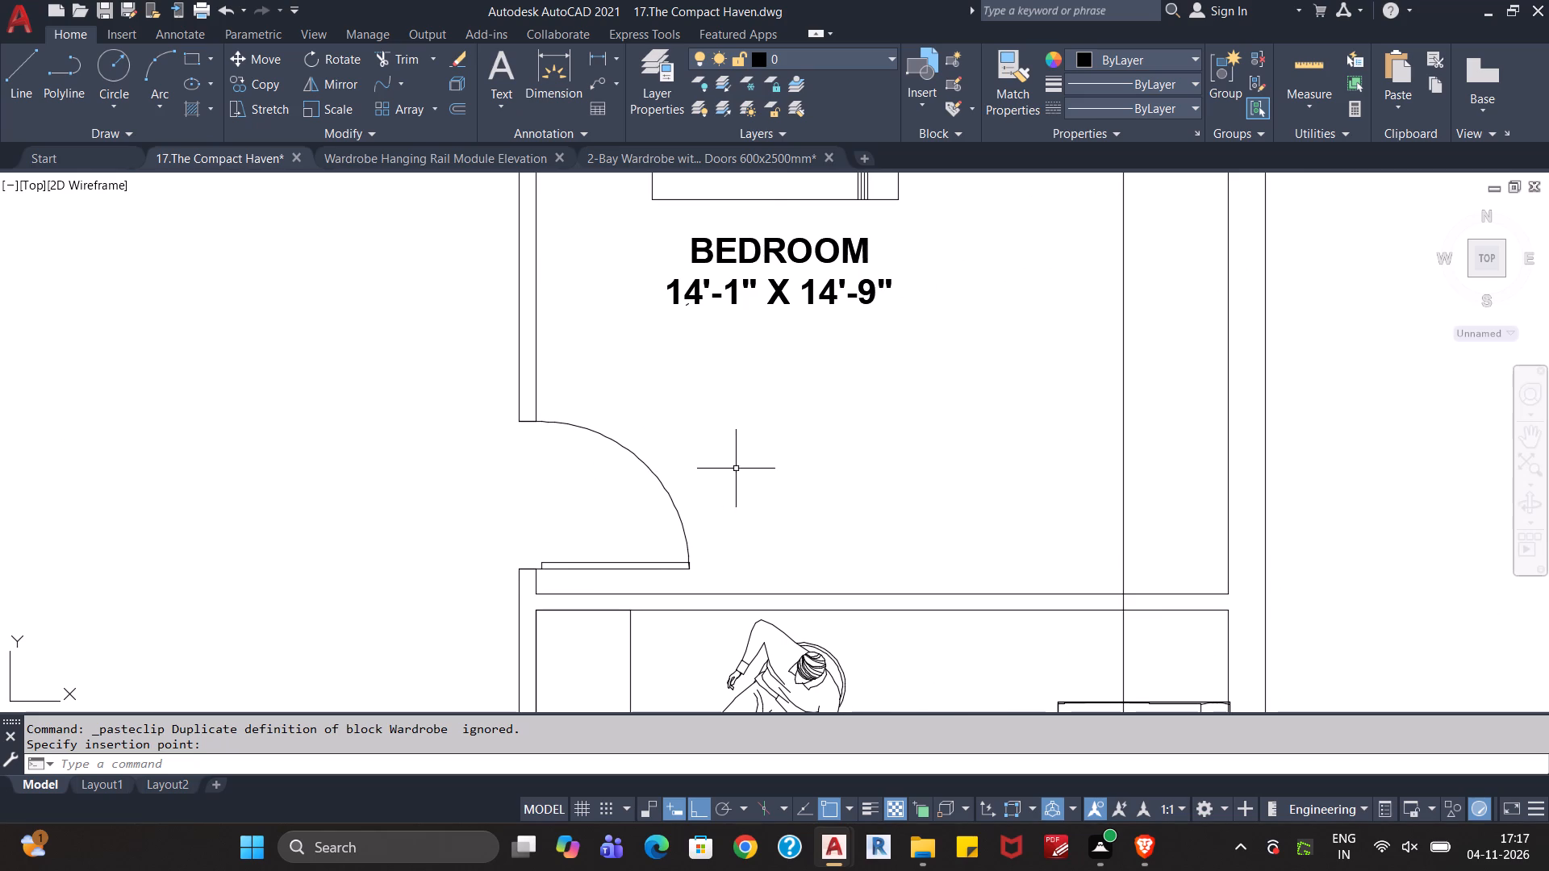
{"action": "key", "text": "ctrl+v"}
{"action": "left_click", "coordinate": [733, 502]}
Move this wardrobe by its lower-right corner to where the construction line meets the bedroom's lower wall.
{"action": "left_click", "coordinate": [916, 461]}
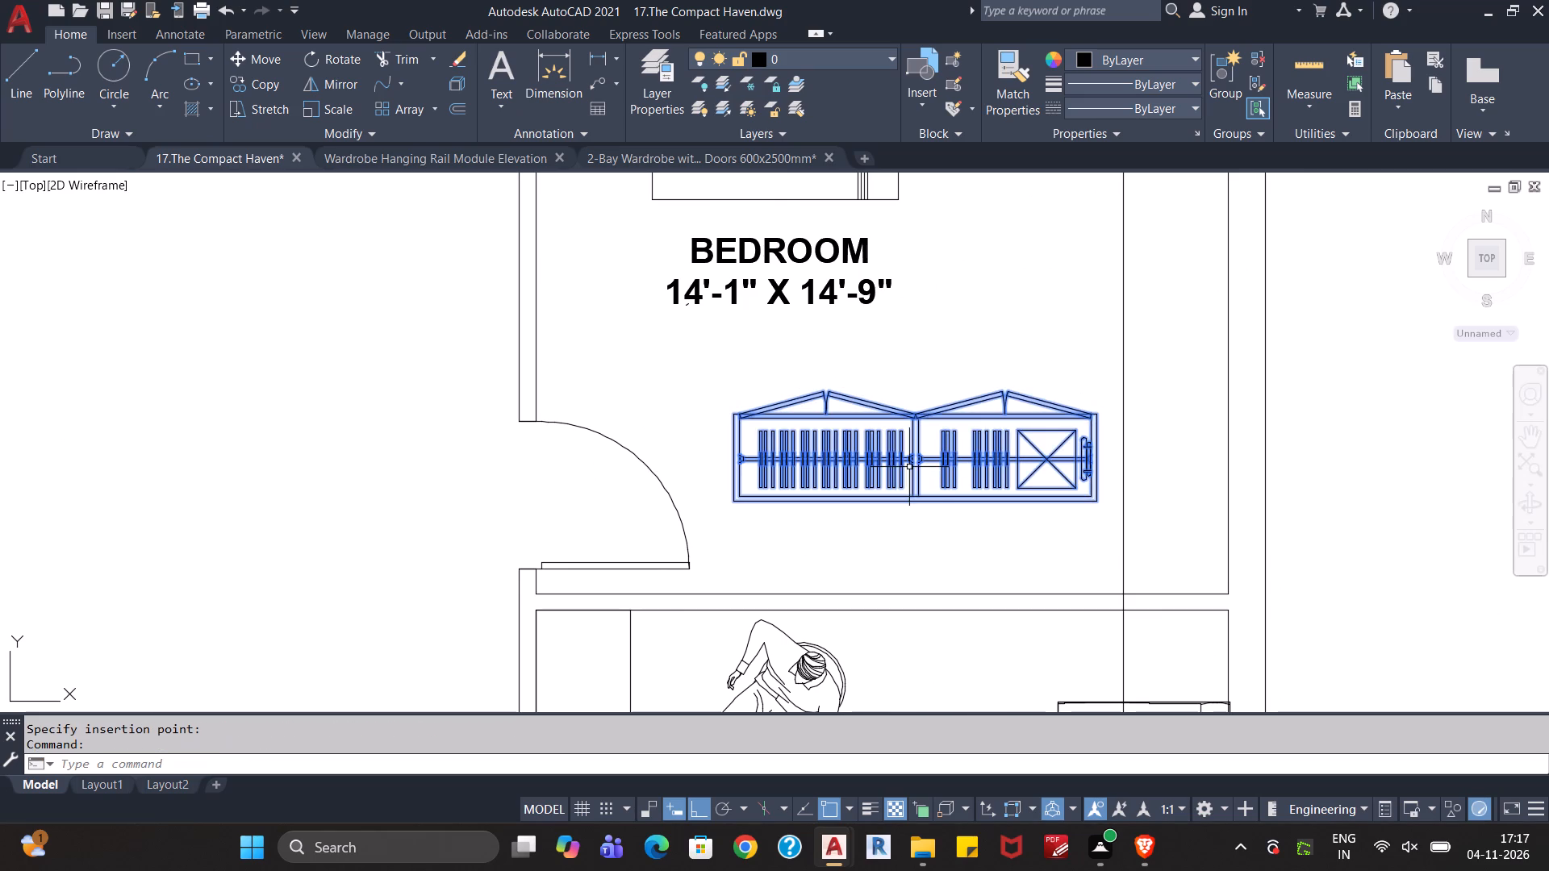
{"action": "key", "text": "m"}
{"action": "key", "text": "Return"}
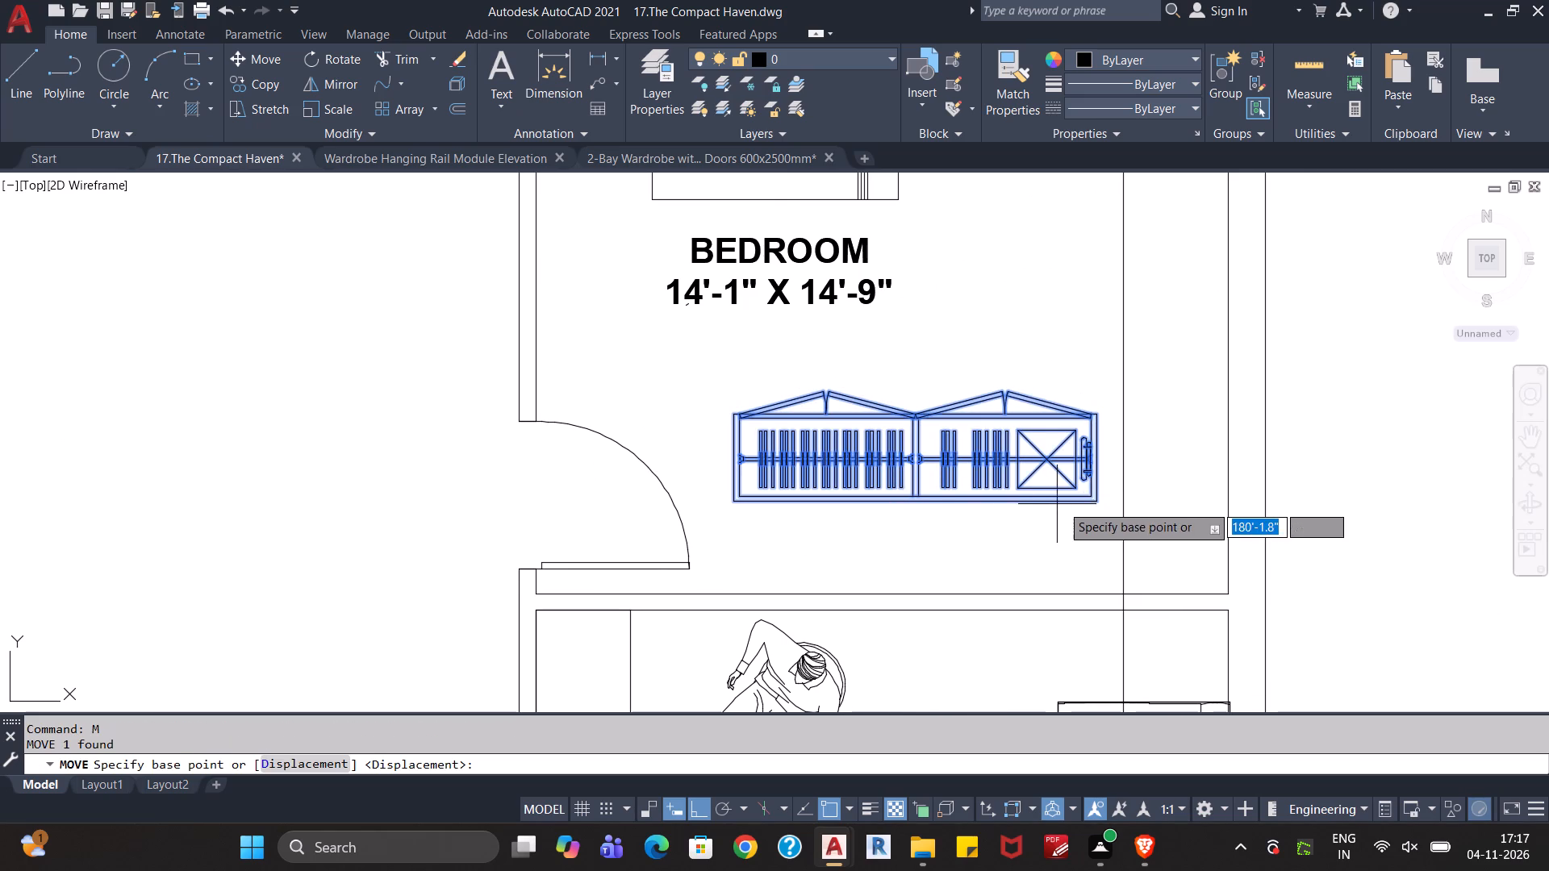
{"action": "left_click", "coordinate": [1098, 502]}
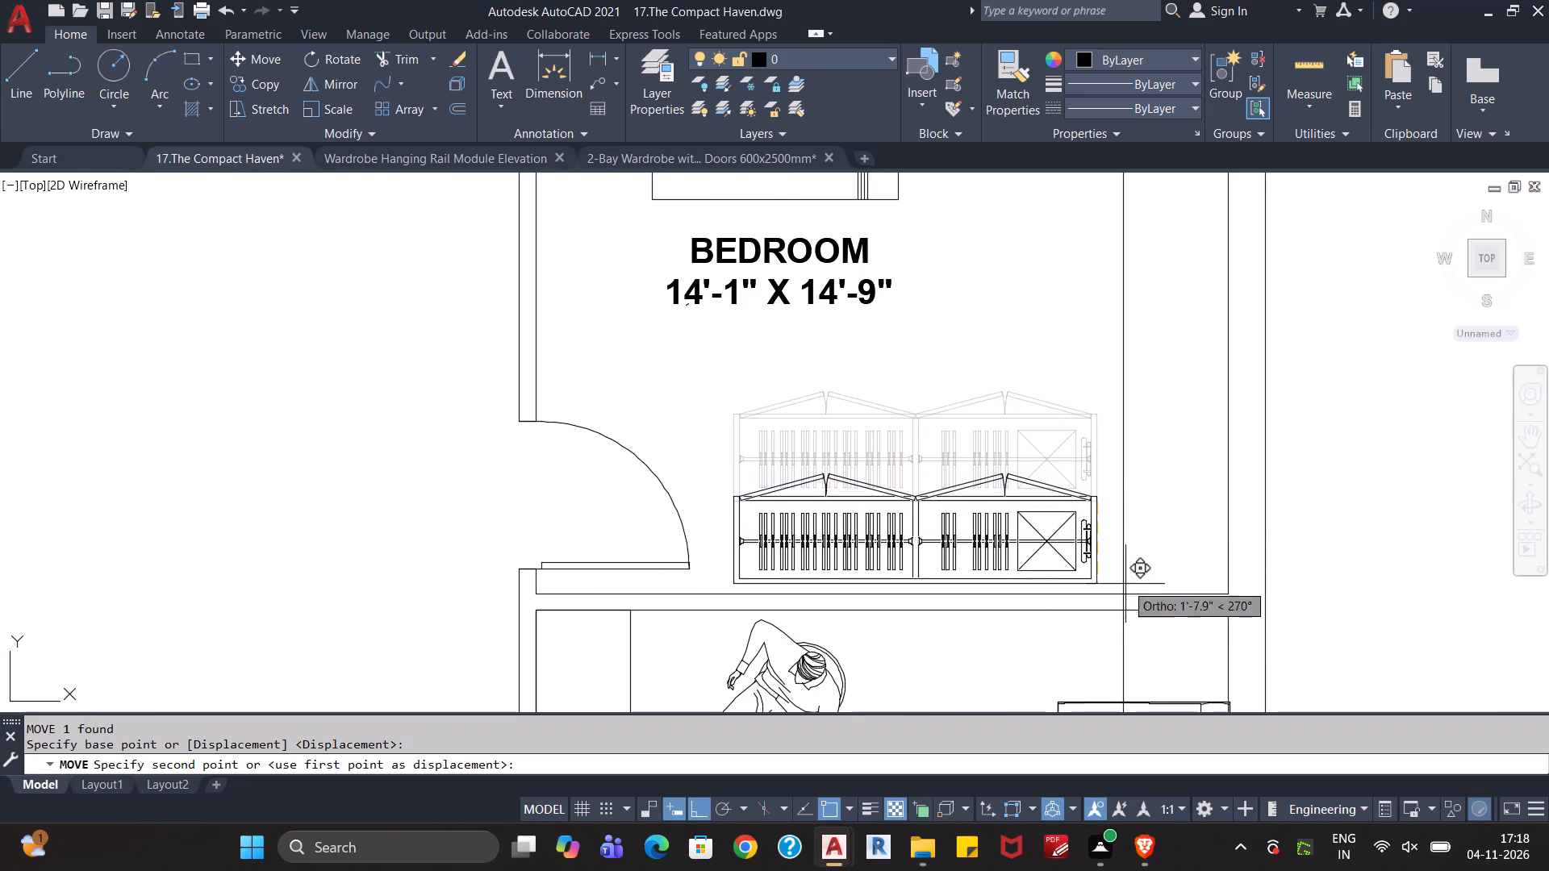
{"action": "left_click", "coordinate": [1125, 593]}
{"action": "key", "text": "Escape"}
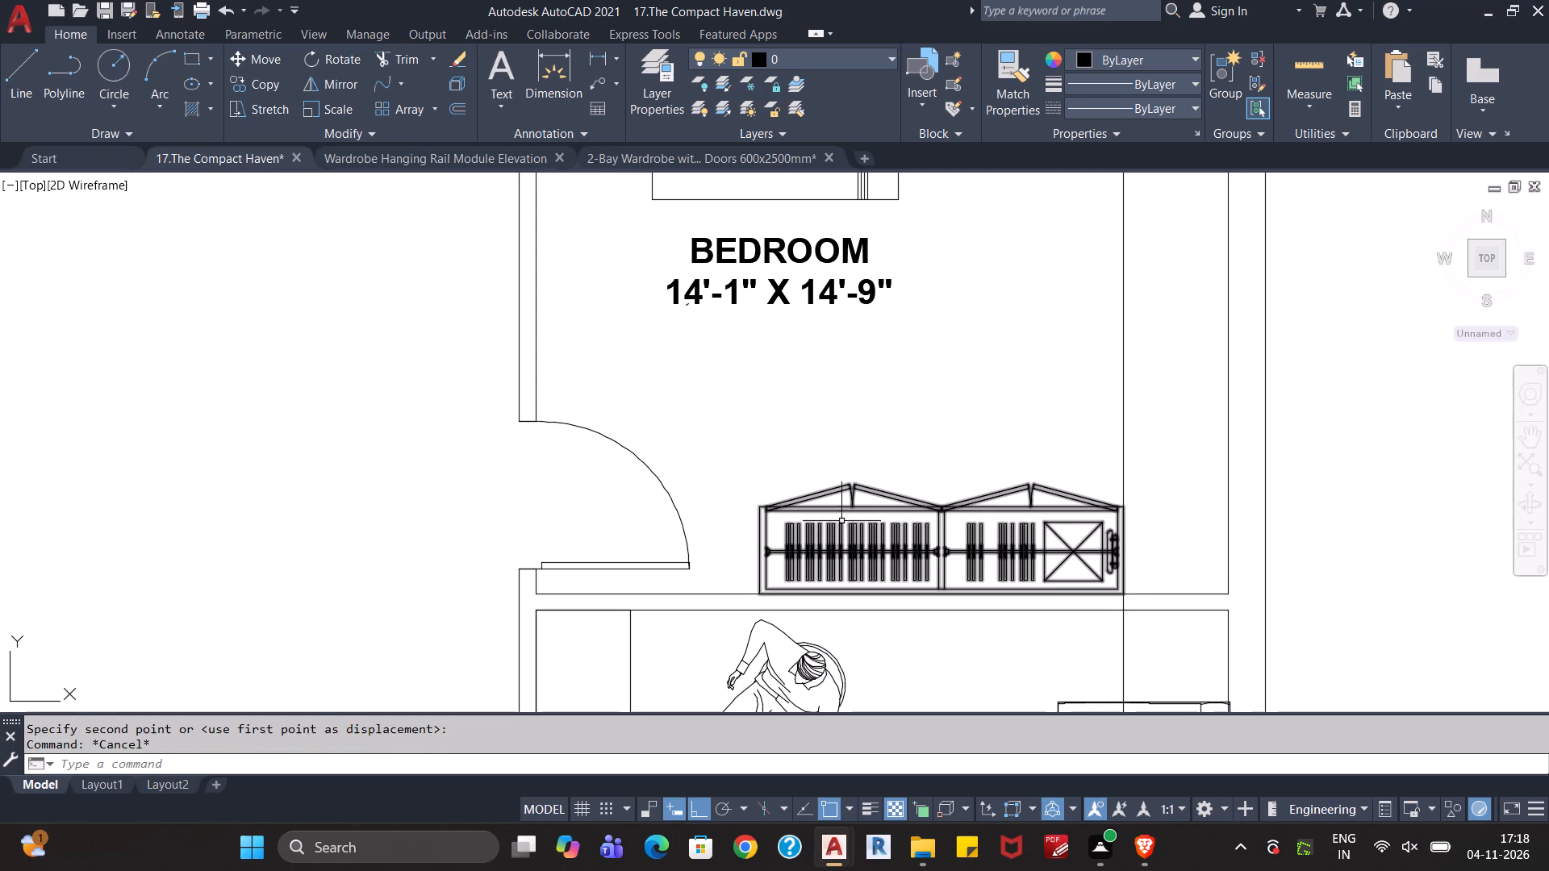
Delete the extra upper wardrobe from the 13'-1" X 14'-9" bedroom.
{"action": "scroll", "coordinate": [598, 468], "scroll_direction": "down", "scroll_amount": 1}
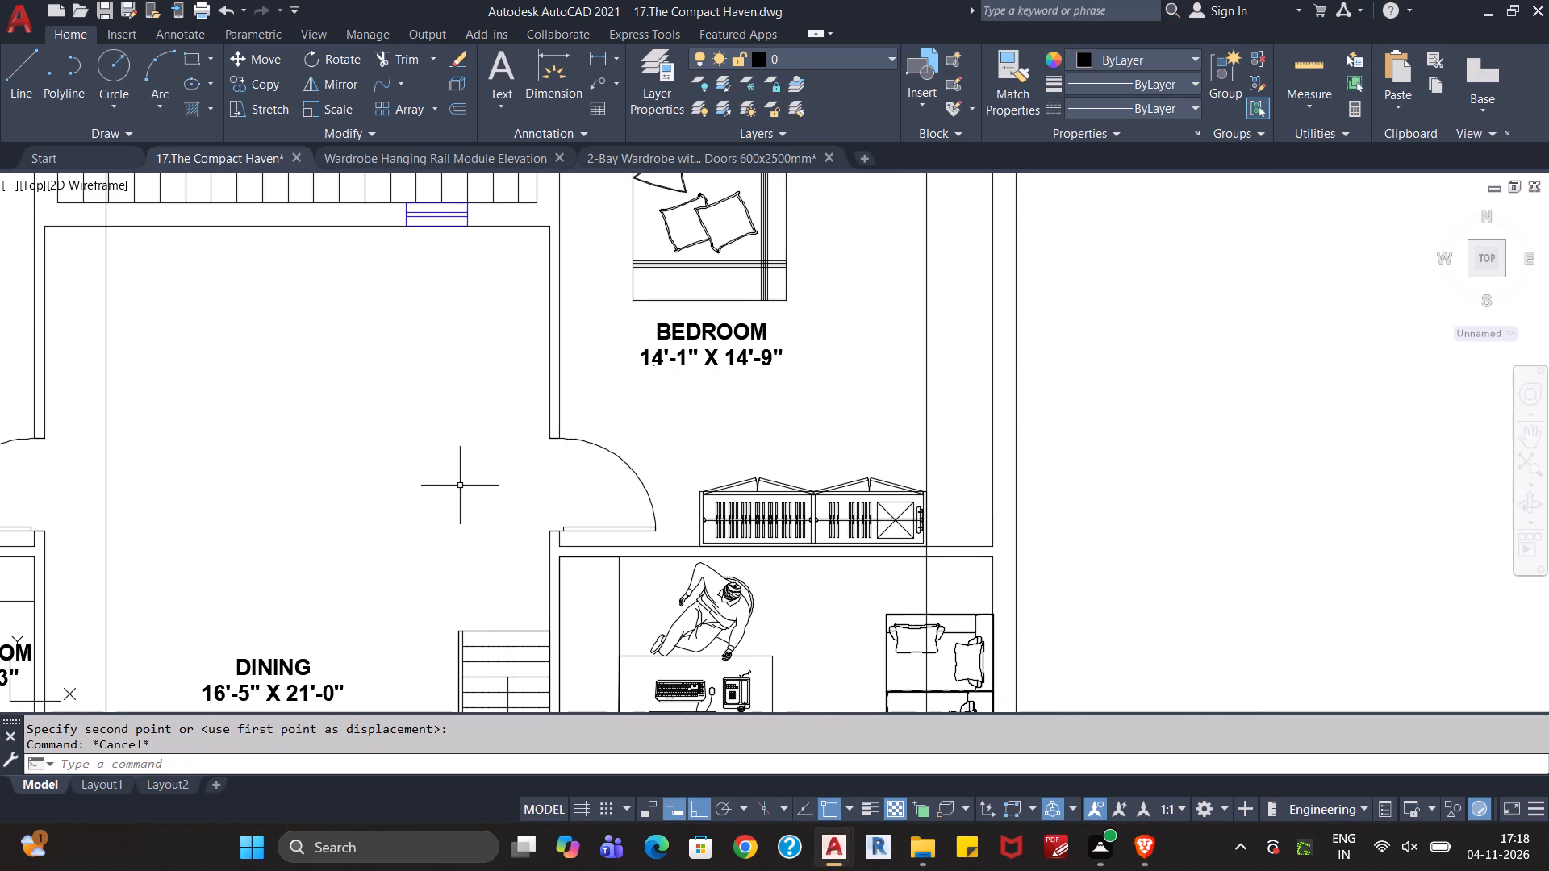
{"action": "middle_click_drag", "start_coordinate": [394, 487], "coordinate": [517, 497]}
{"action": "scroll", "coordinate": [499, 490], "scroll_direction": "down", "scroll_amount": 1}
{"action": "middle_click_drag", "start_coordinate": [452, 490], "coordinate": [530, 490]}
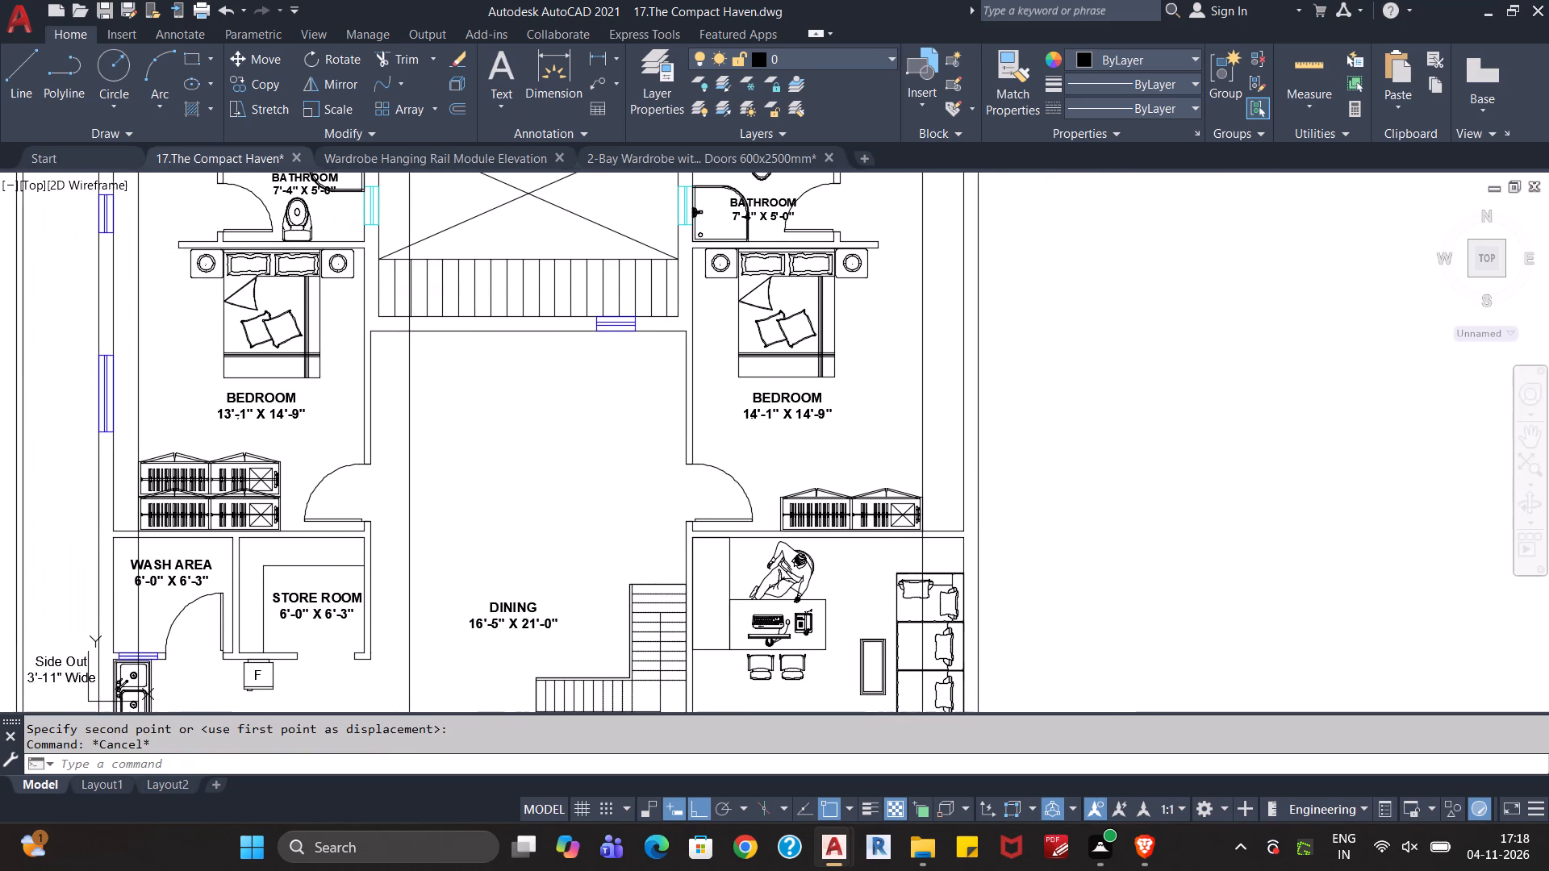
{"action": "left_click", "coordinate": [243, 474]}
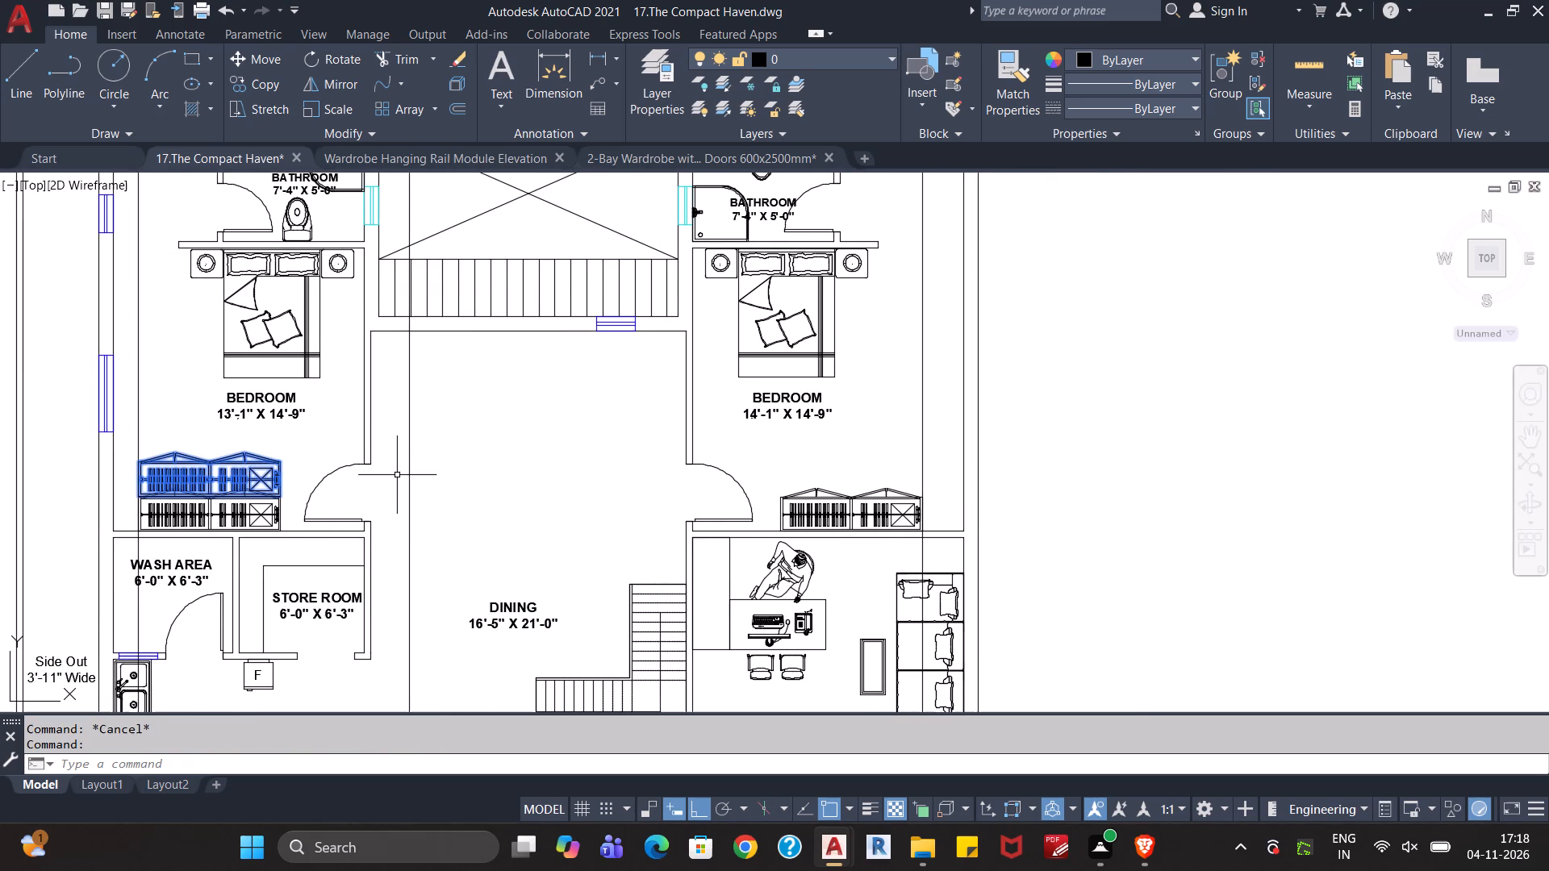
{"action": "key", "text": "Delete"}
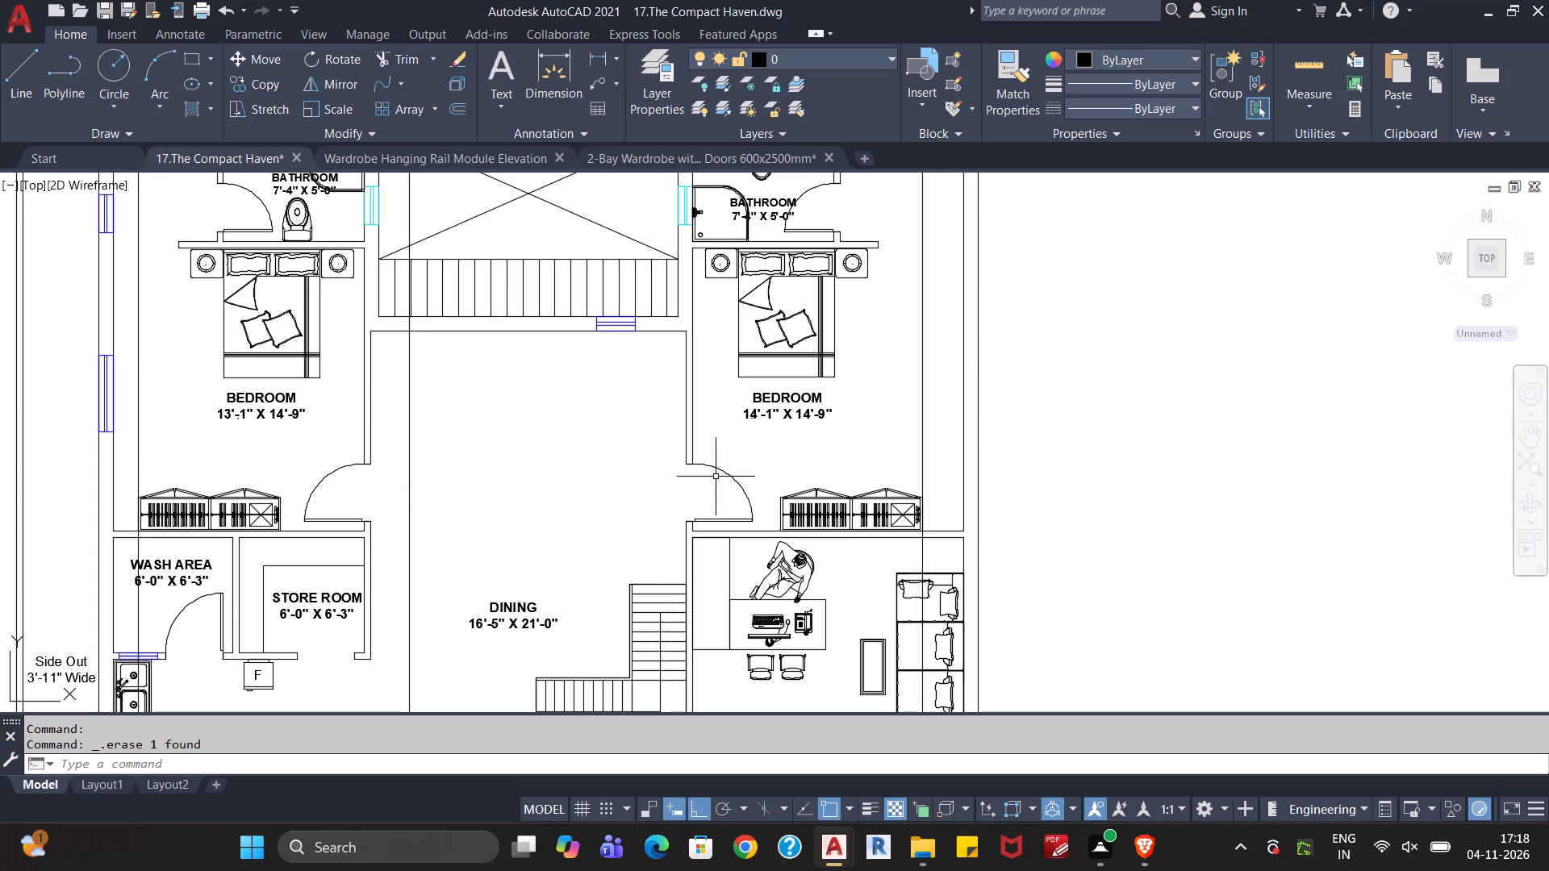
Delete the three vertical construction lines running through the two 14'-9" deep bedrooms and the dining area.
{"action": "left_click", "coordinate": [931, 430]}
{"action": "left_click", "coordinate": [912, 441]}
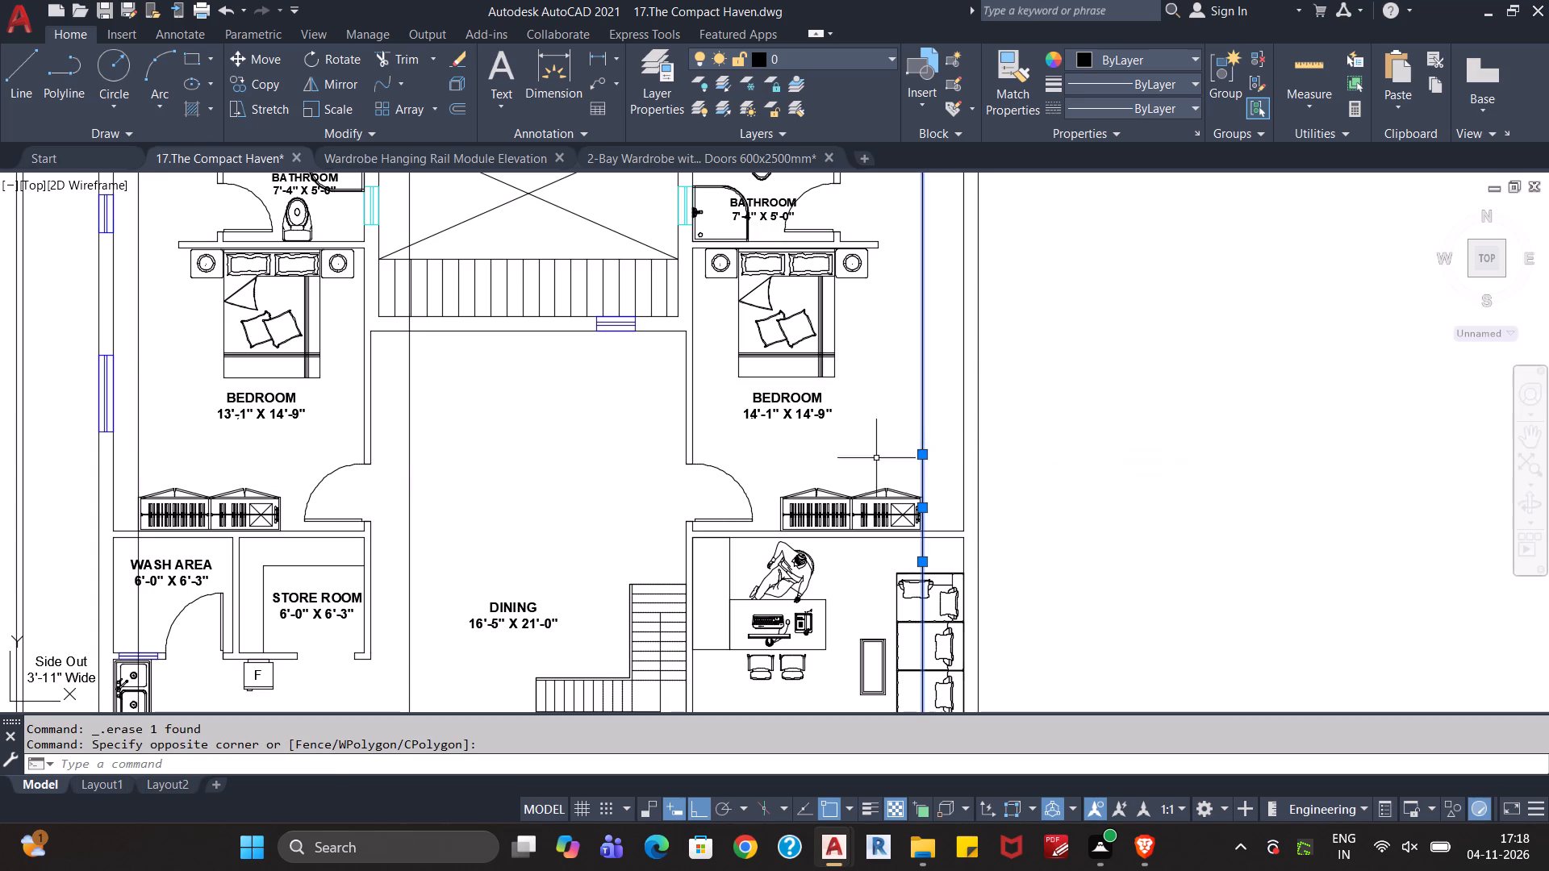
{"action": "left_click", "coordinate": [167, 465]}
{"action": "left_click", "coordinate": [133, 461]}
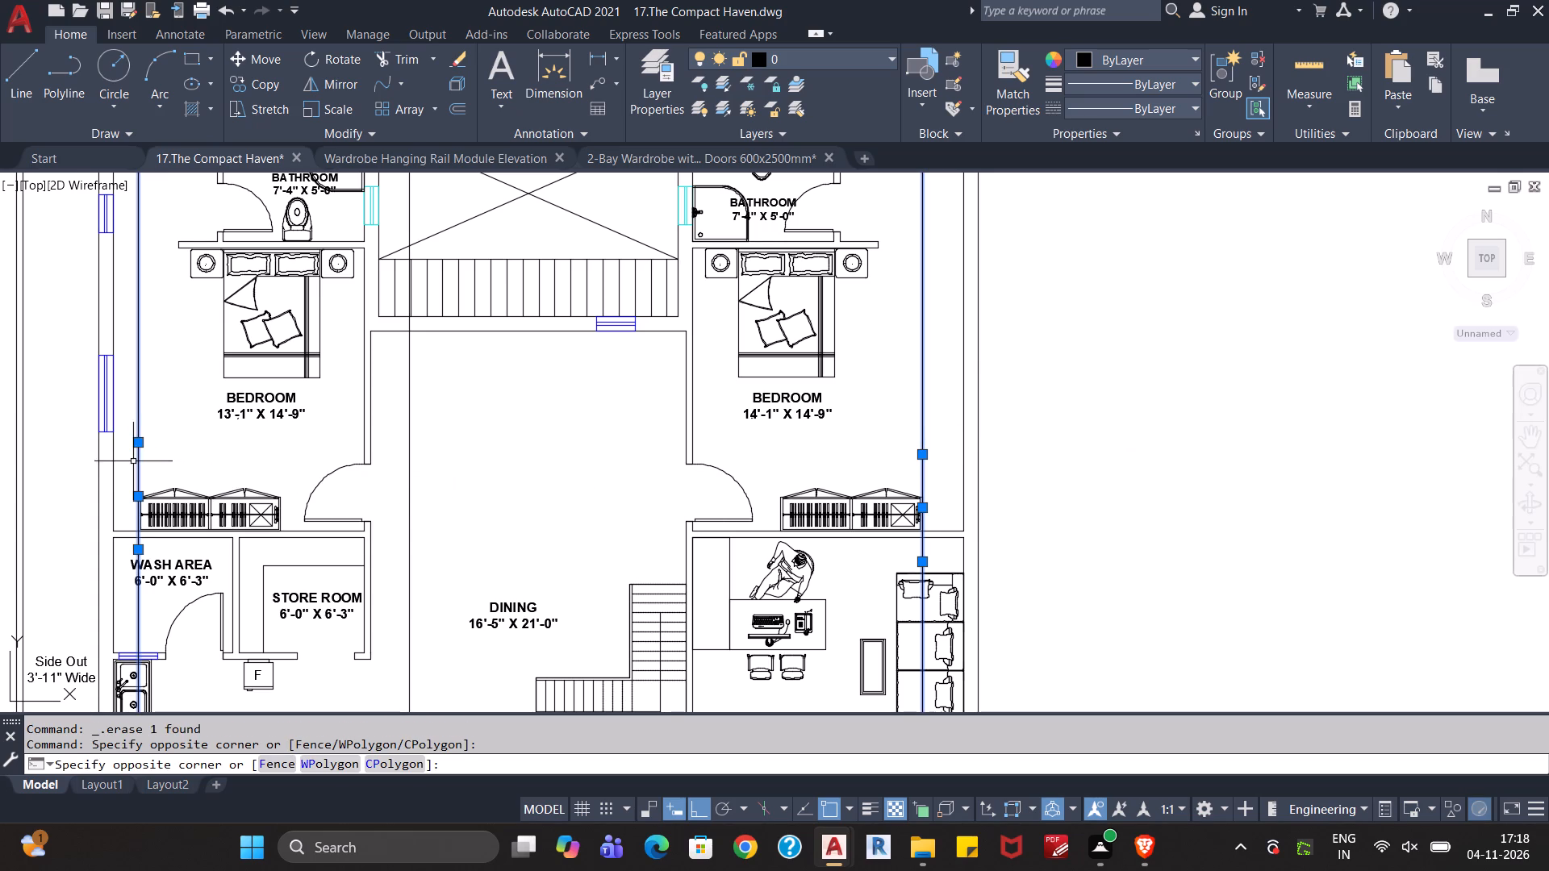
{"action": "key", "text": "Delete"}
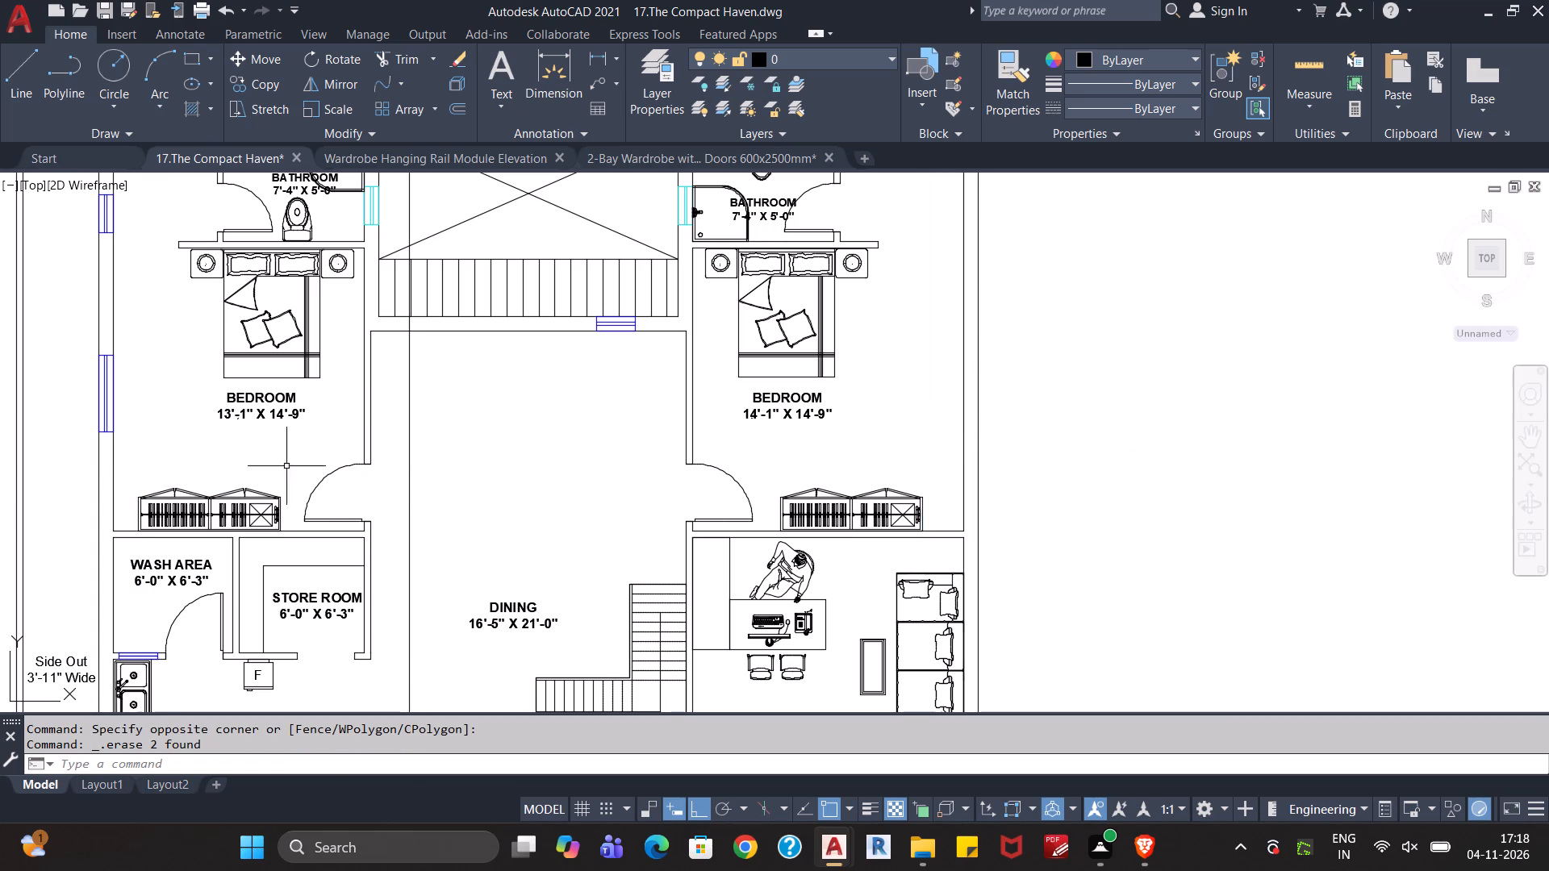
{"action": "scroll", "coordinate": [781, 465], "scroll_direction": "down", "scroll_amount": 1}
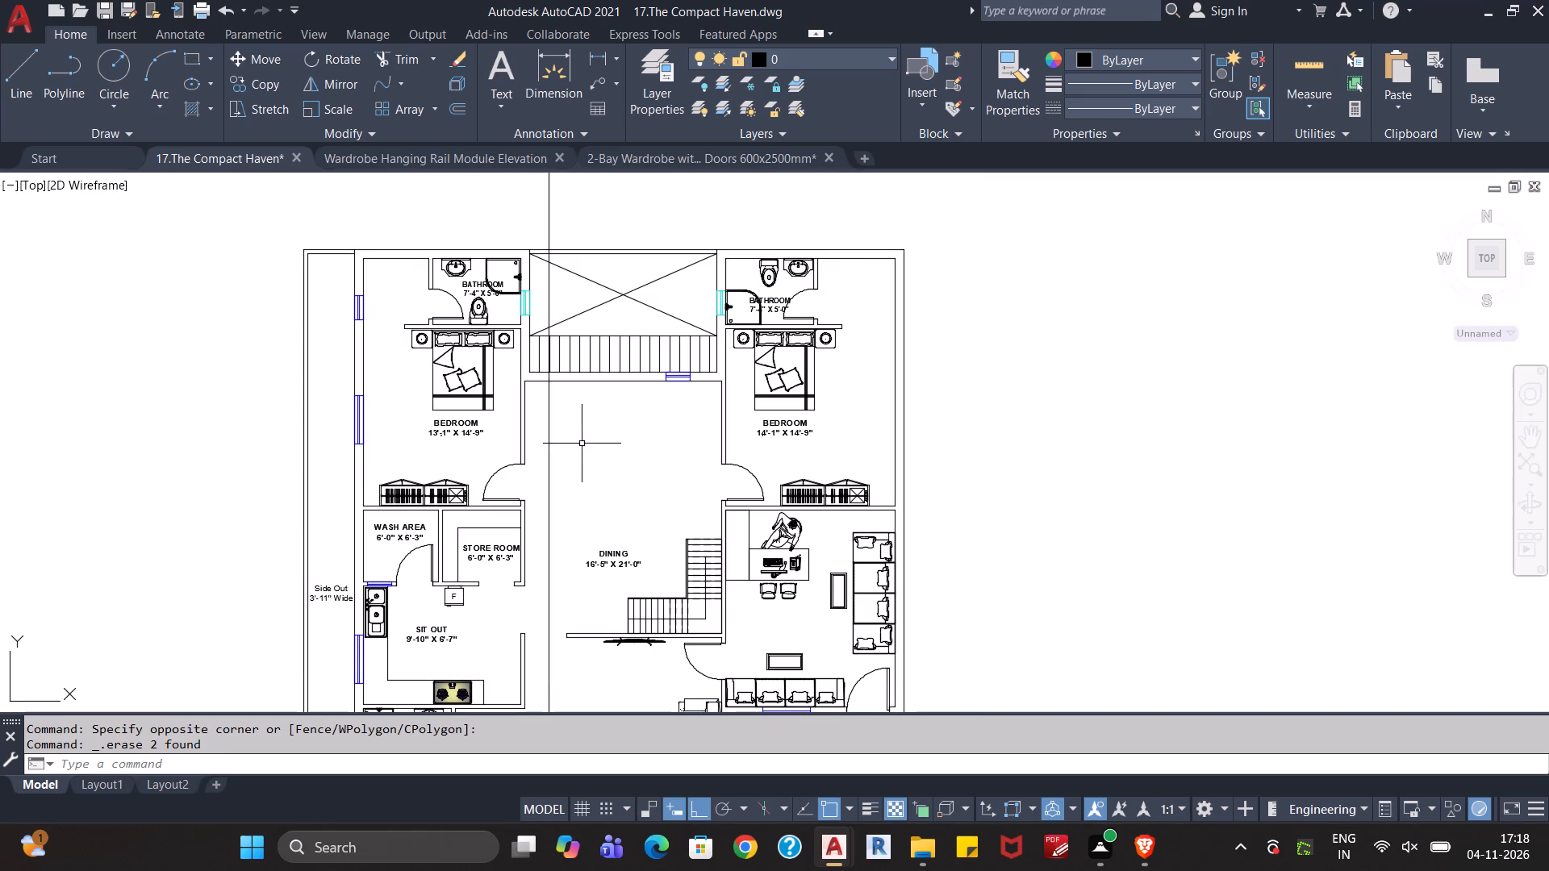
{"action": "middle_click_drag", "start_coordinate": [574, 461], "coordinate": [562, 360]}
{"action": "middle_click_drag", "start_coordinate": [549, 569], "coordinate": [541, 393]}
{"action": "middle_click_drag", "start_coordinate": [535, 427], "coordinate": [541, 335]}
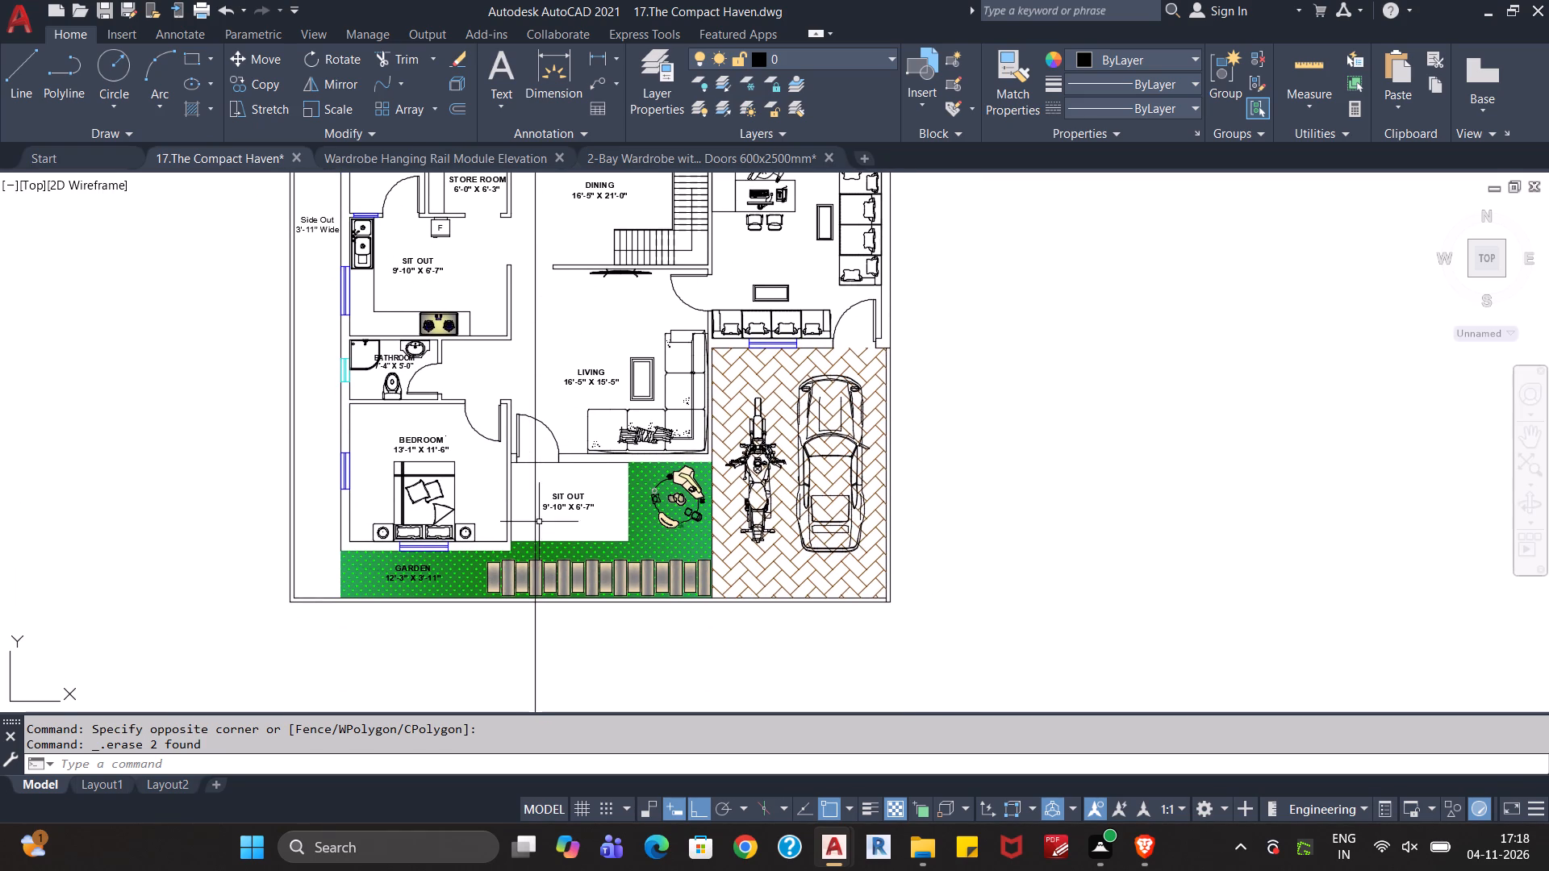
{"action": "left_click", "coordinate": [550, 345]}
{"action": "left_click", "coordinate": [529, 371]}
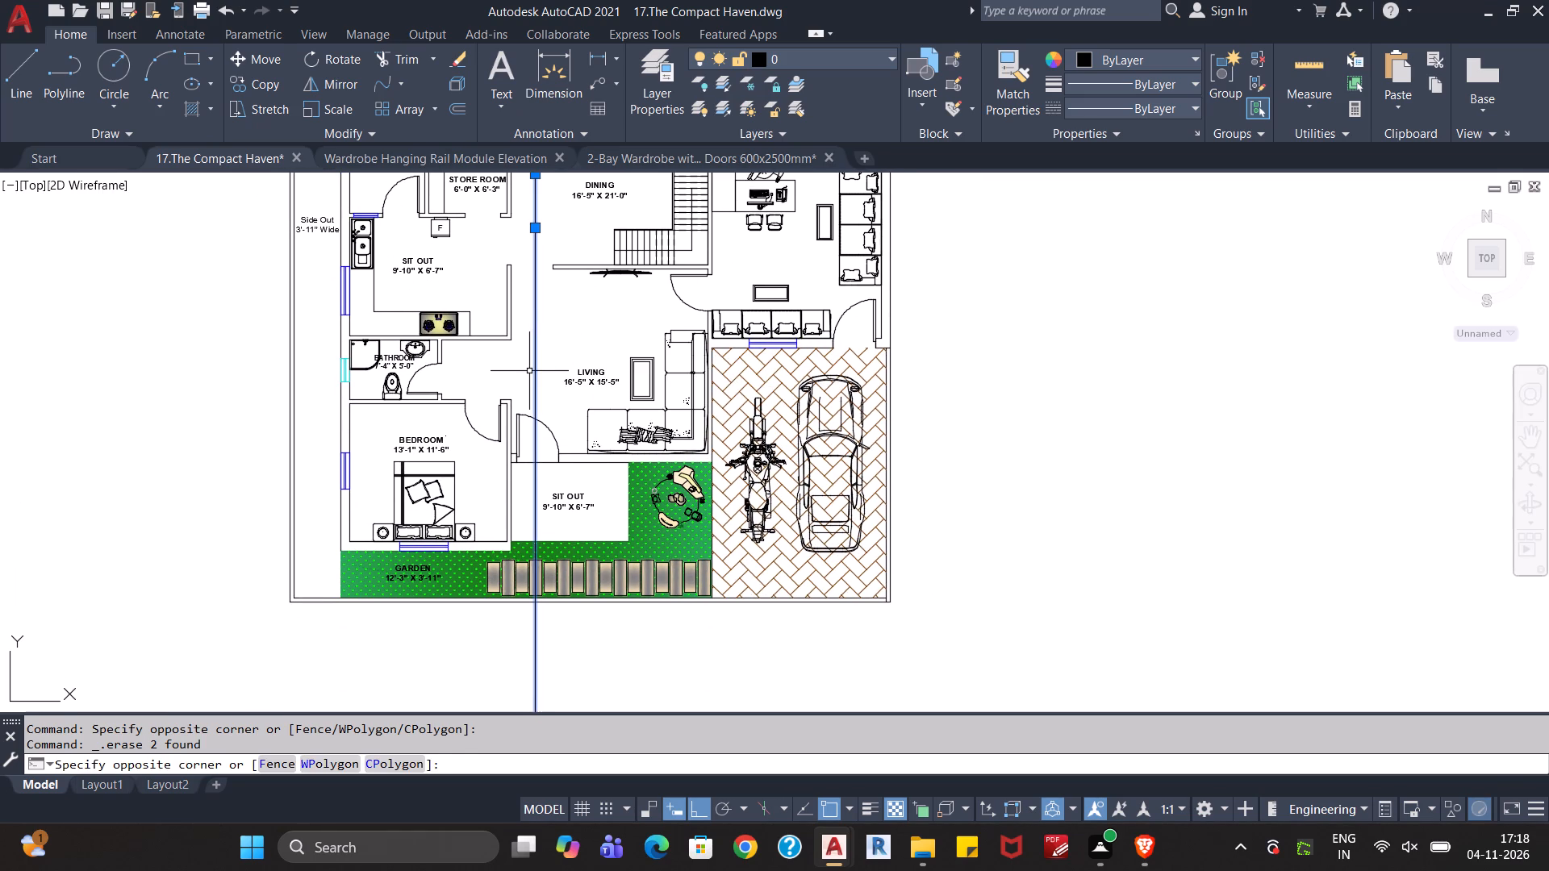
{"action": "key", "text": "Delete"}
Save the floor plan drawing.
{"action": "middle_click_drag", "start_coordinate": [536, 346], "coordinate": [537, 435]}
{"action": "middle_click_drag", "start_coordinate": [542, 396], "coordinate": [535, 510]}
{"action": "middle_click_drag", "start_coordinate": [547, 371], "coordinate": [536, 425]}
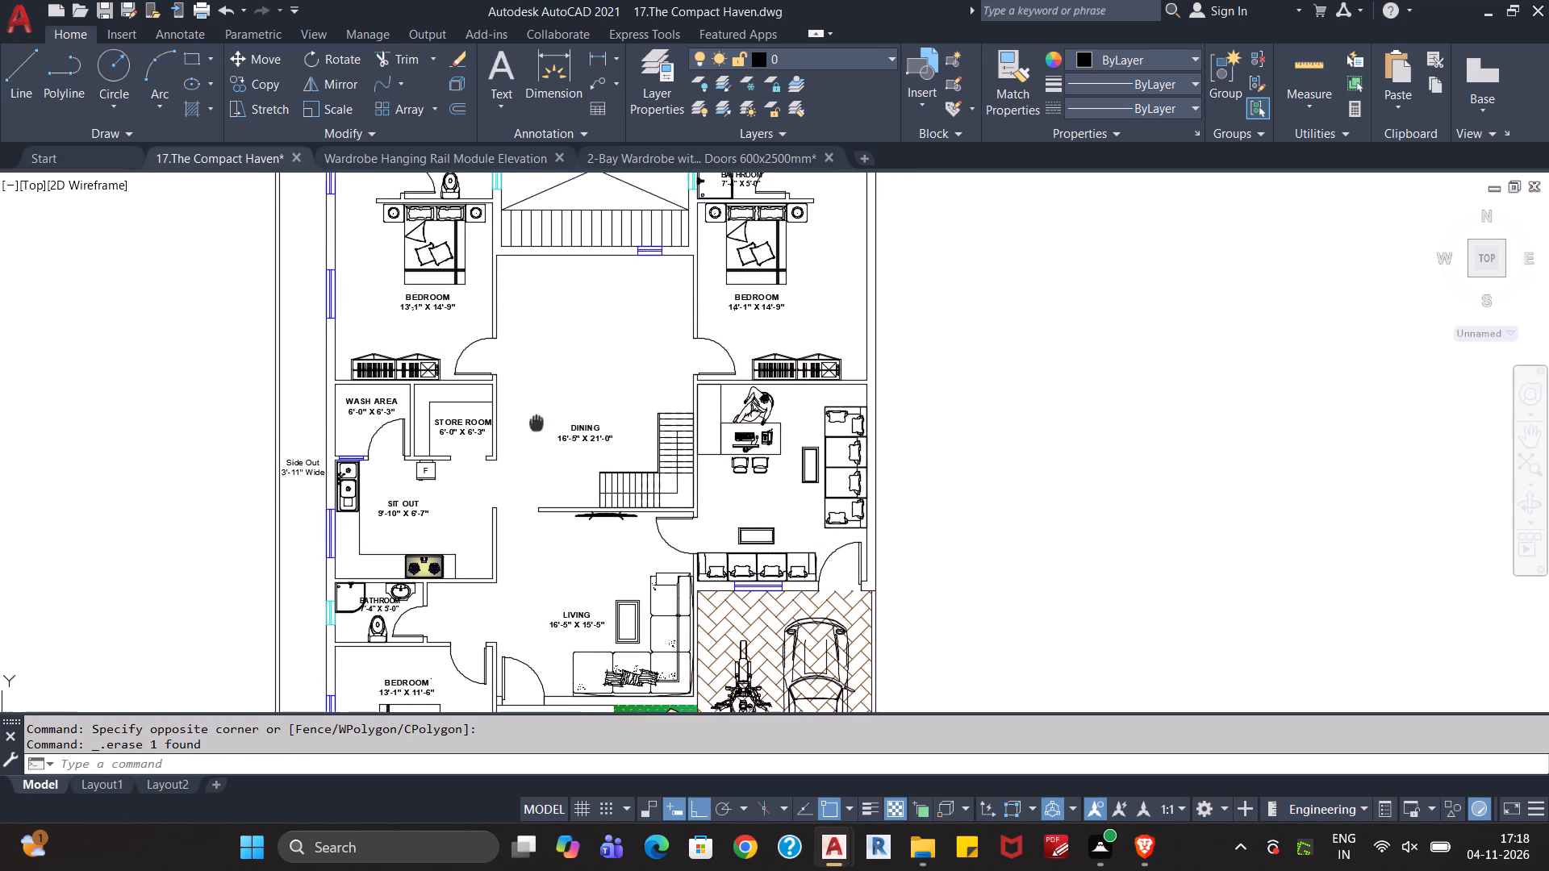
{"action": "middle_click_drag", "start_coordinate": [536, 425], "coordinate": [532, 486]}
{"action": "middle_click_drag", "start_coordinate": [540, 402], "coordinate": [540, 435]}
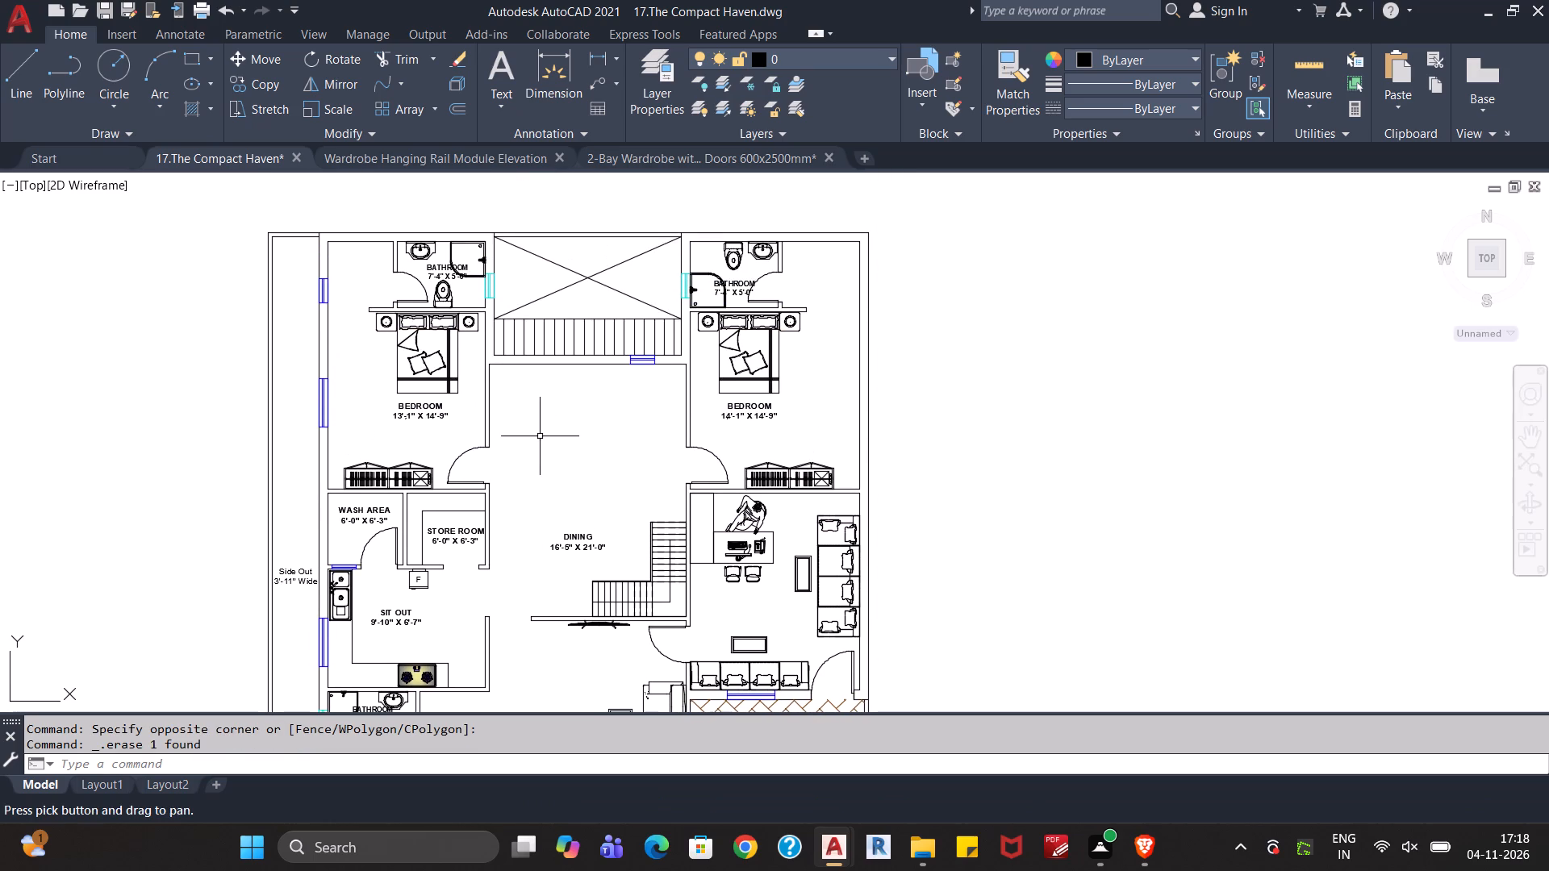
{"action": "key", "text": "Escape"}
{"action": "key", "text": "Escape"}
{"action": "key", "text": "ctrl+s"}
Open the Wardrobe block from the 13'-1" X 14'-9" bedroom for editing in the Block Editor.
{"action": "middle_click_drag", "start_coordinate": [553, 456], "coordinate": [519, 443]}
{"action": "middle_click_drag", "start_coordinate": [548, 438], "coordinate": [537, 473]}
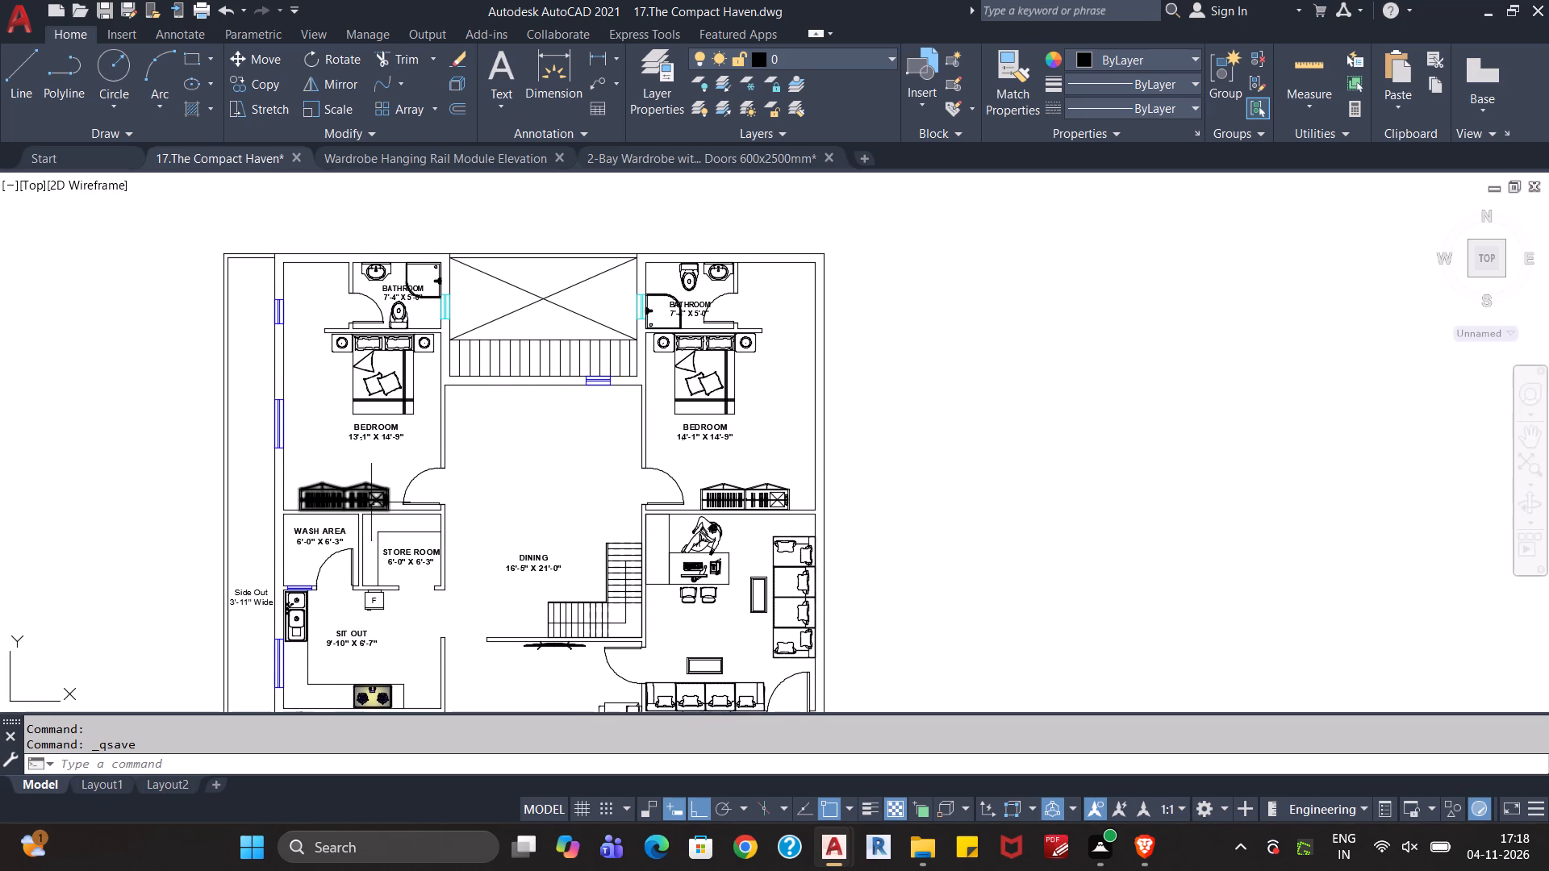
{"action": "scroll", "coordinate": [371, 496], "scroll_direction": "up", "scroll_amount": 5}
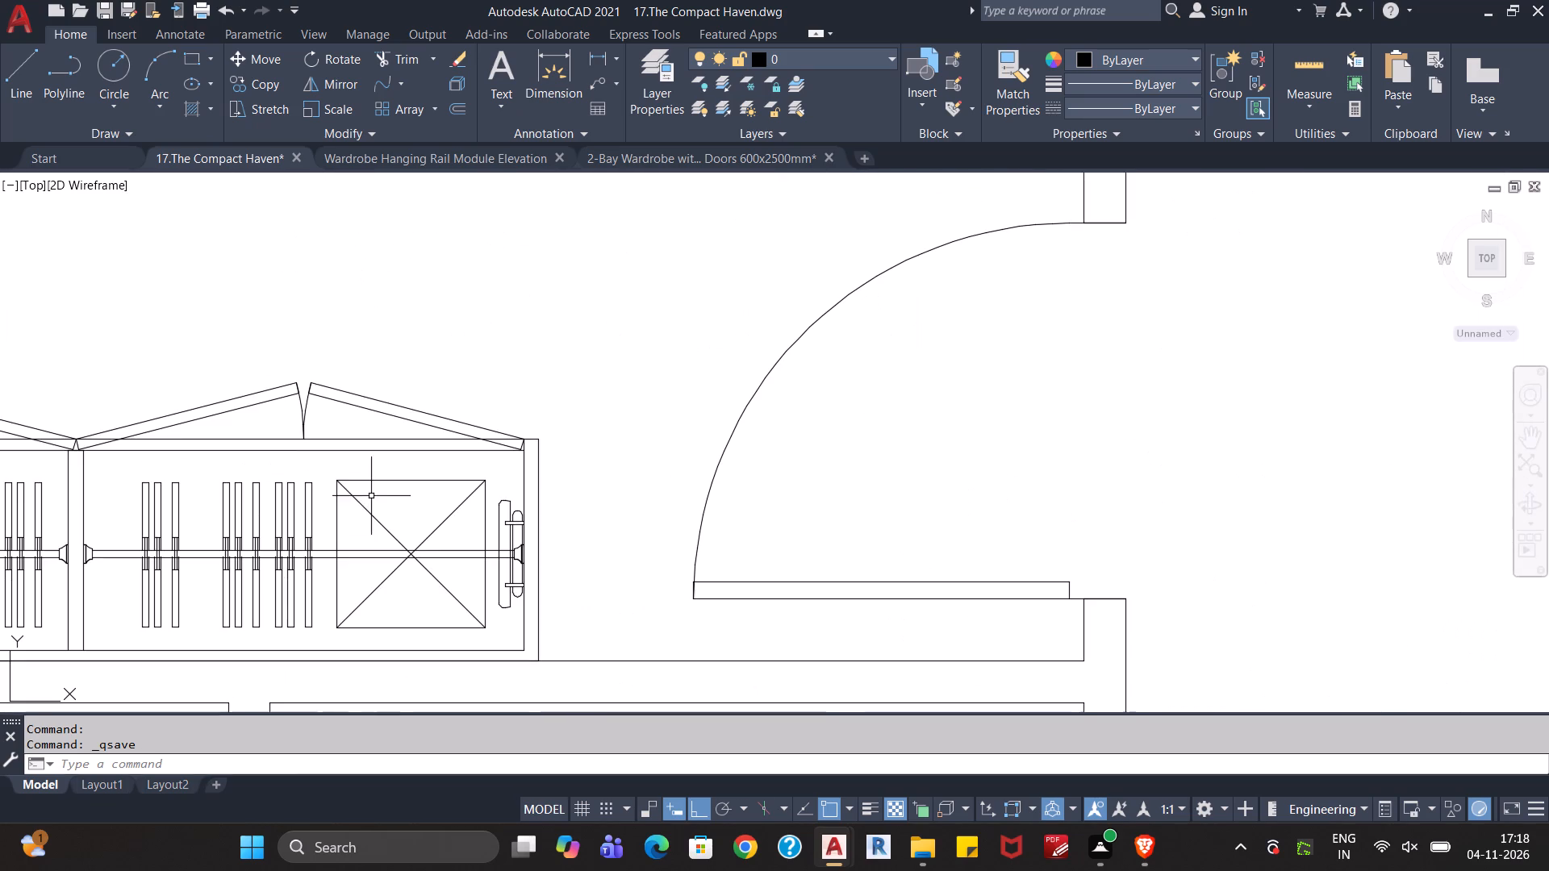
{"action": "double_click", "coordinate": [310, 522]}
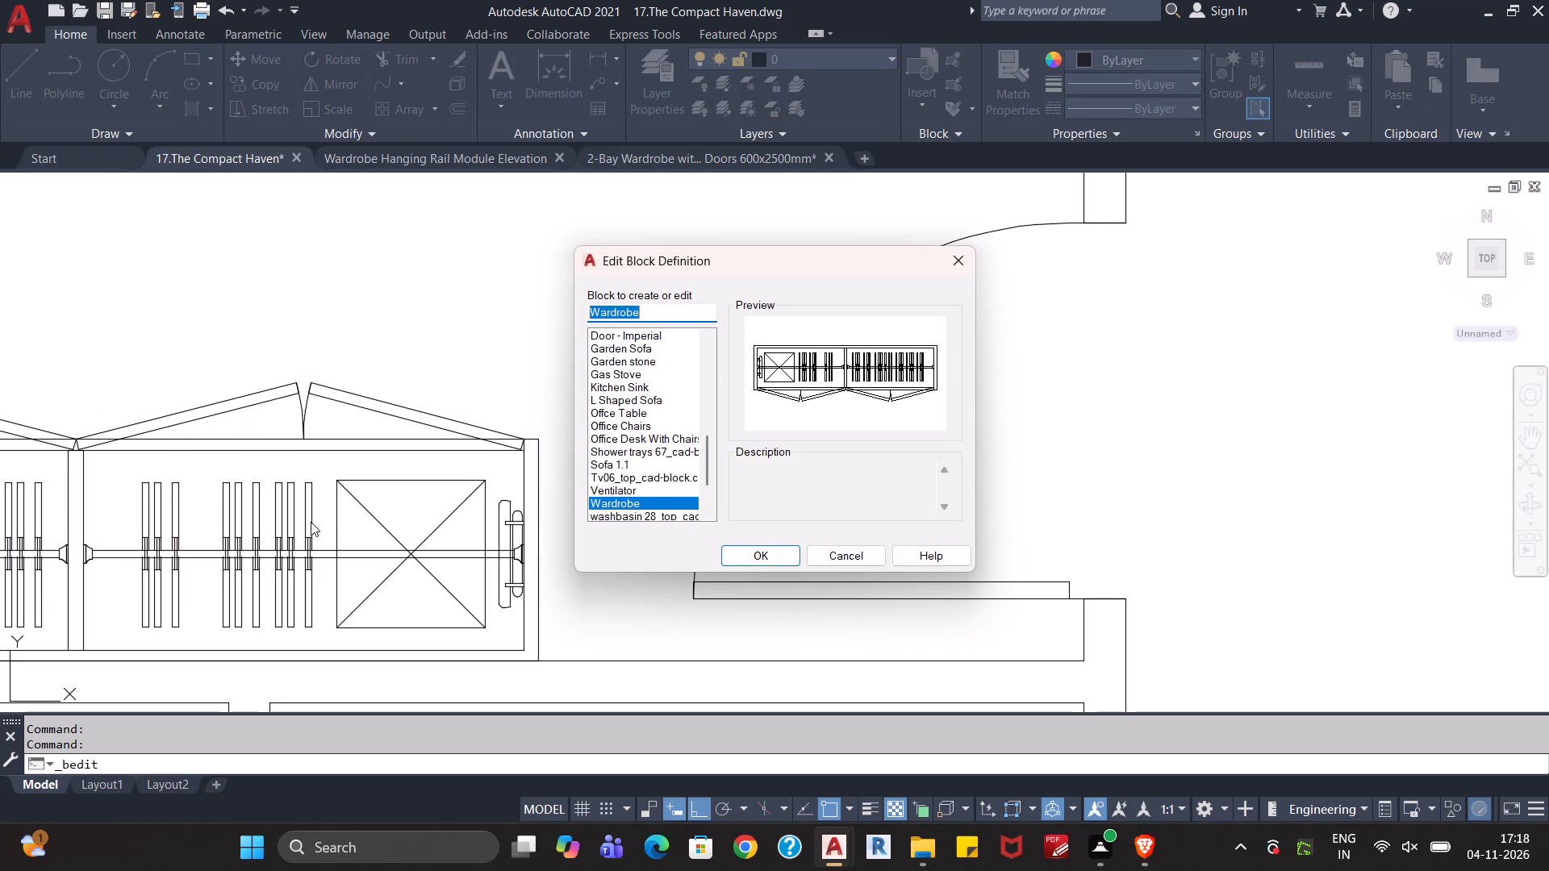
{"action": "left_click", "coordinate": [739, 553]}
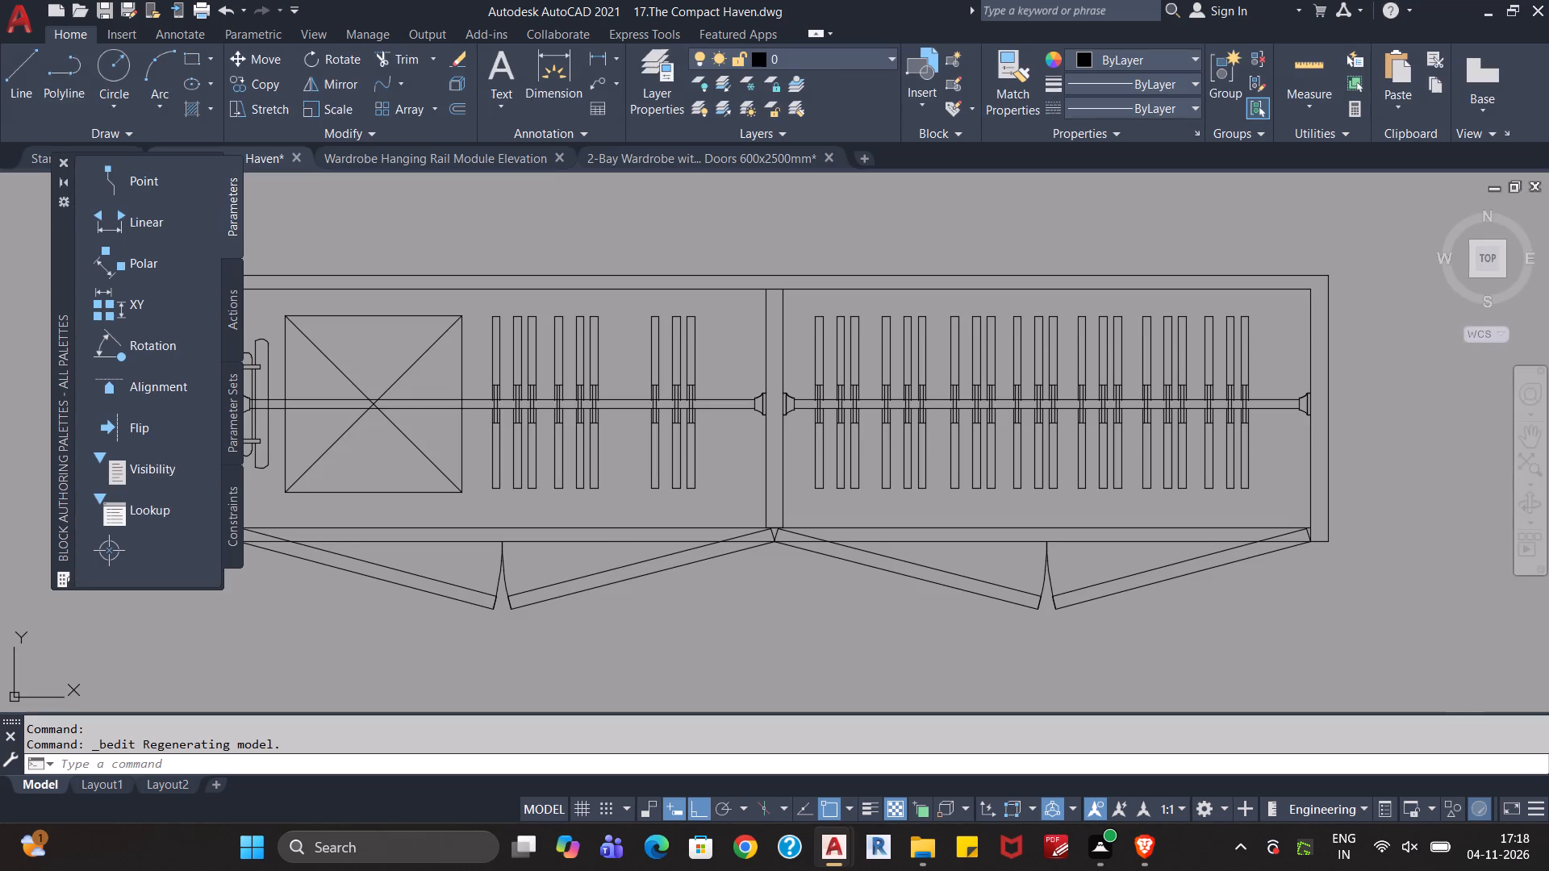
Hatch both halves of the first hanger in each wardrobe bay with a solid fill in colour 247,242,129.
{"action": "scroll", "coordinate": [713, 483], "scroll_direction": "up", "scroll_amount": 2}
{"action": "middle_click_drag", "start_coordinate": [725, 648], "coordinate": [747, 651]}
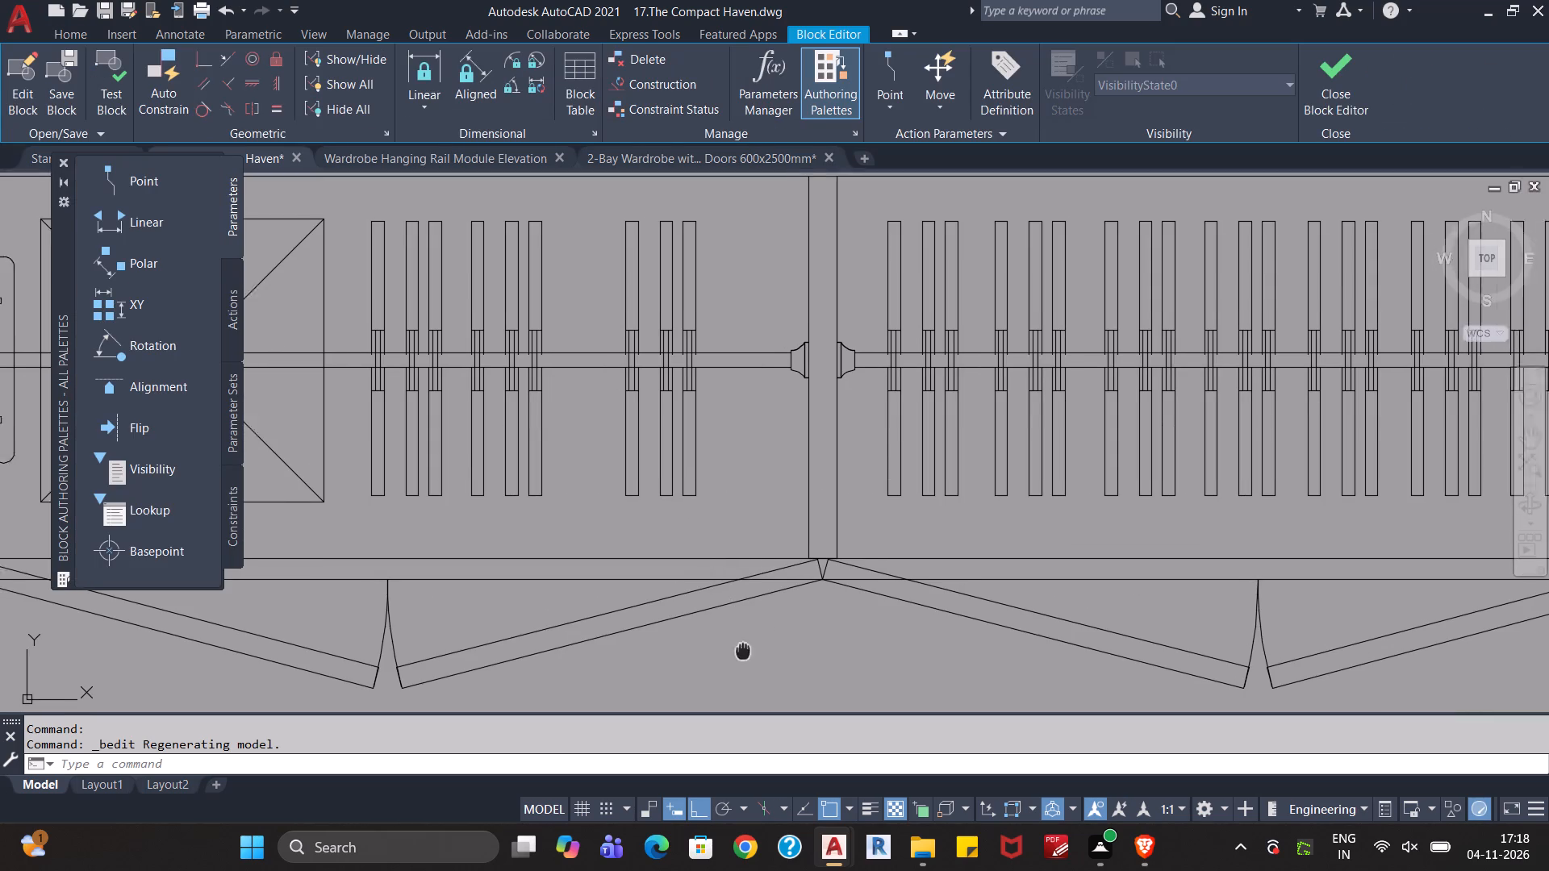
{"action": "middle_click_drag", "start_coordinate": [747, 651], "coordinate": [787, 646]}
{"action": "scroll", "coordinate": [787, 646], "scroll_direction": "down", "scroll_amount": 1}
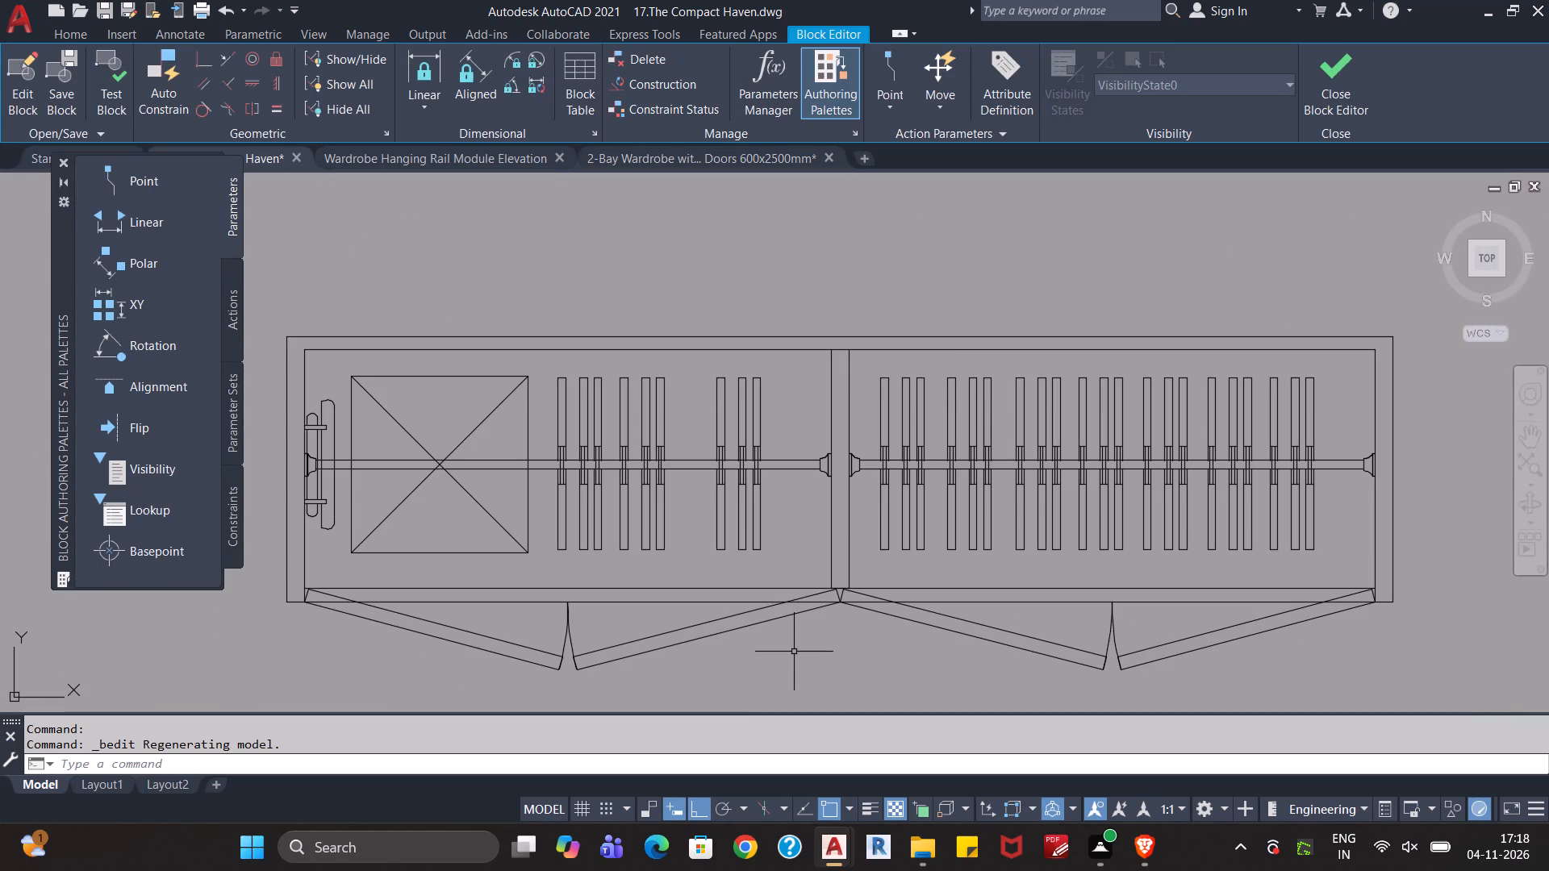
{"action": "type", "text": "ha"}
{"action": "key", "text": "Return"}
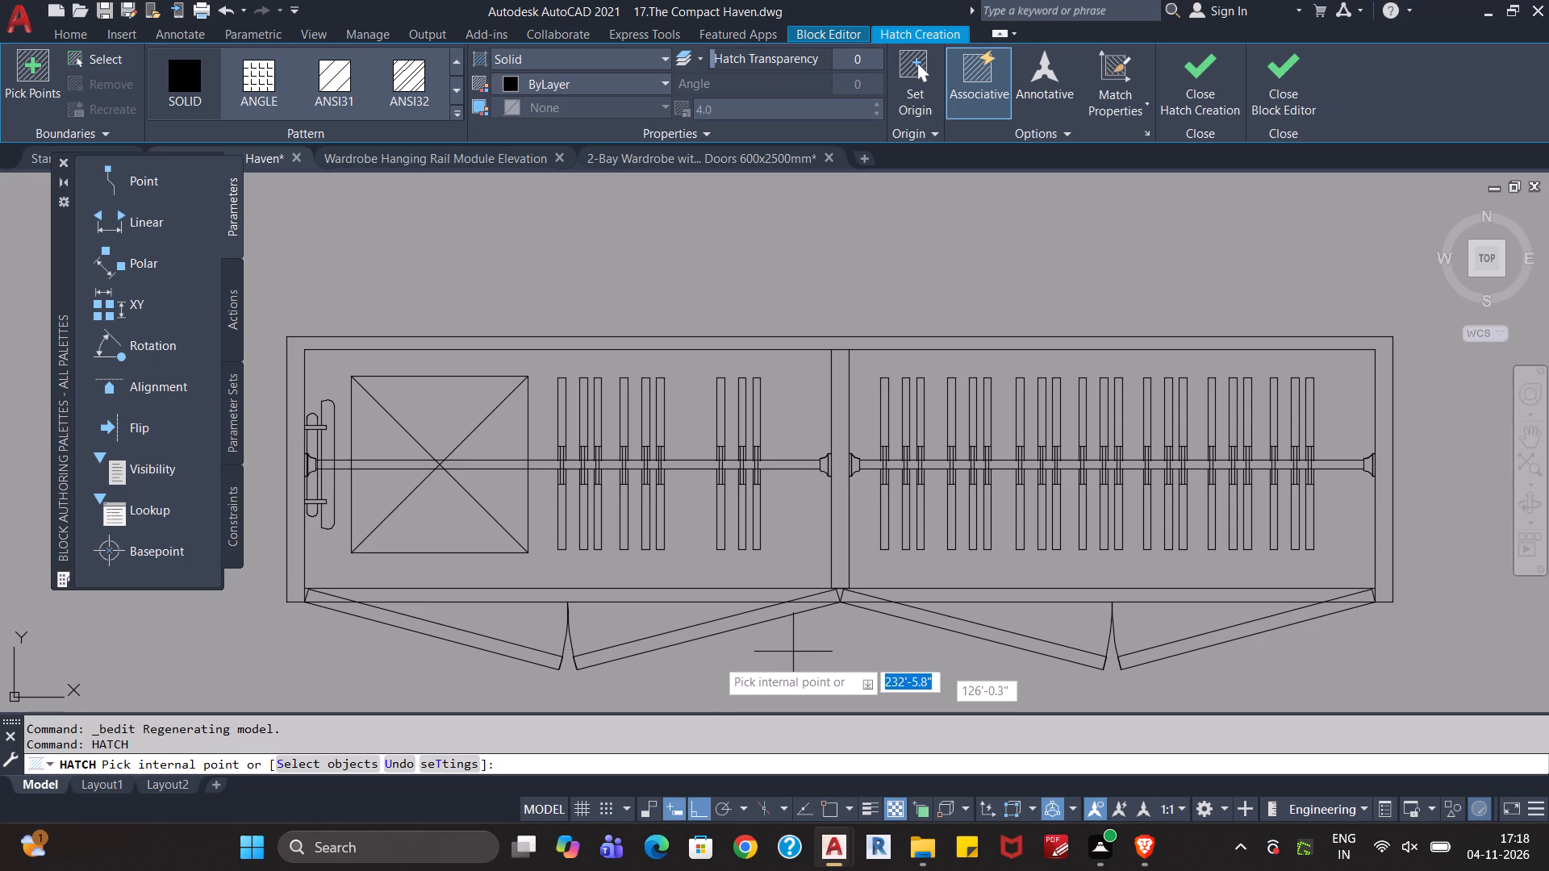
{"action": "left_click", "coordinate": [638, 80]}
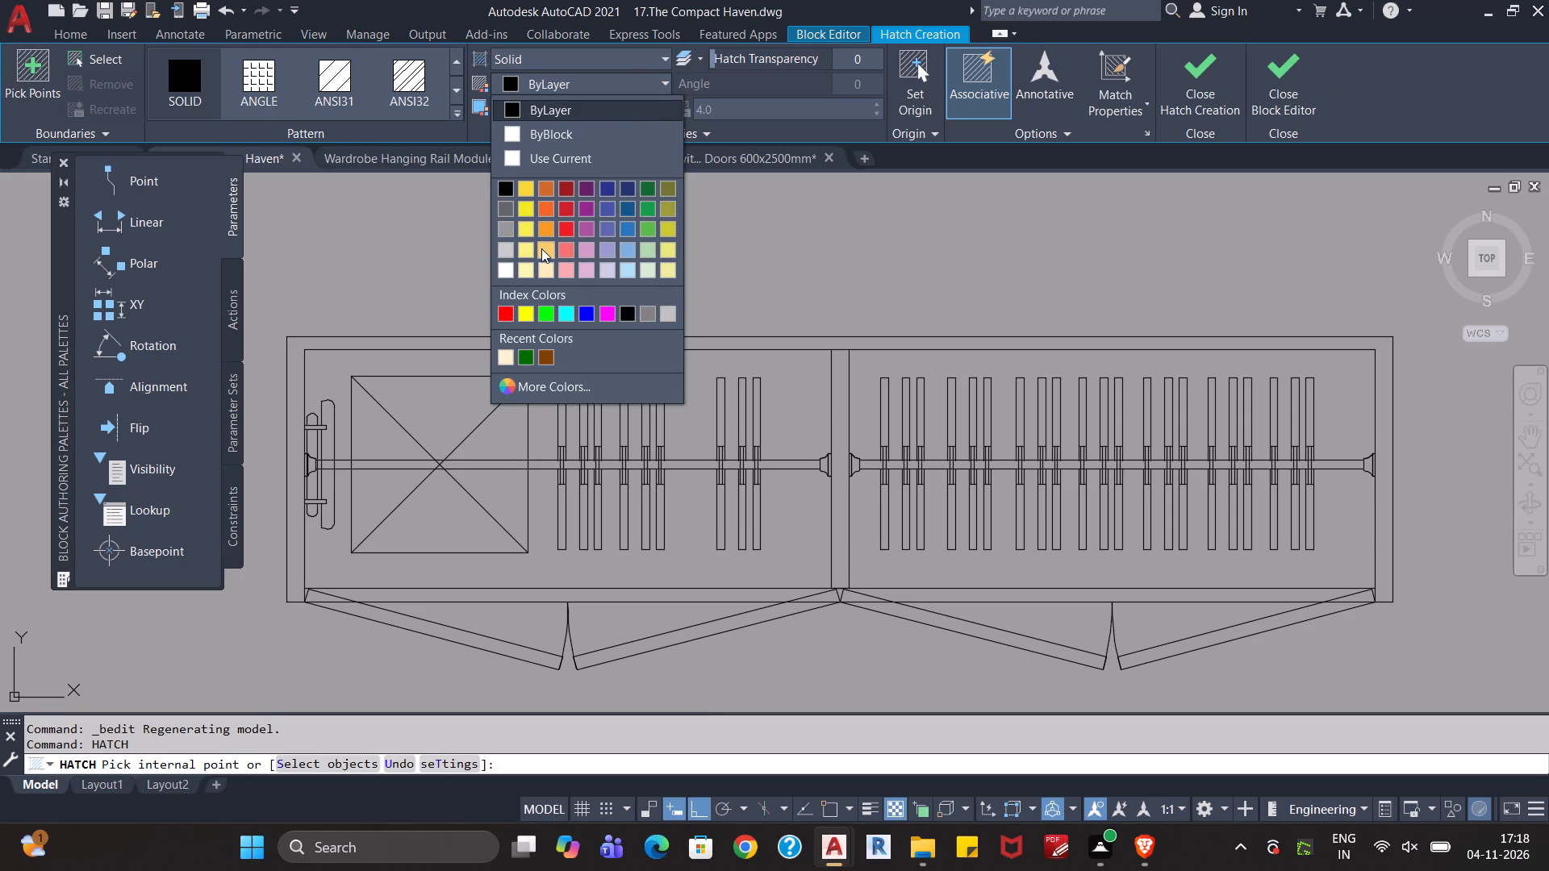
{"action": "left_click", "coordinate": [529, 252]}
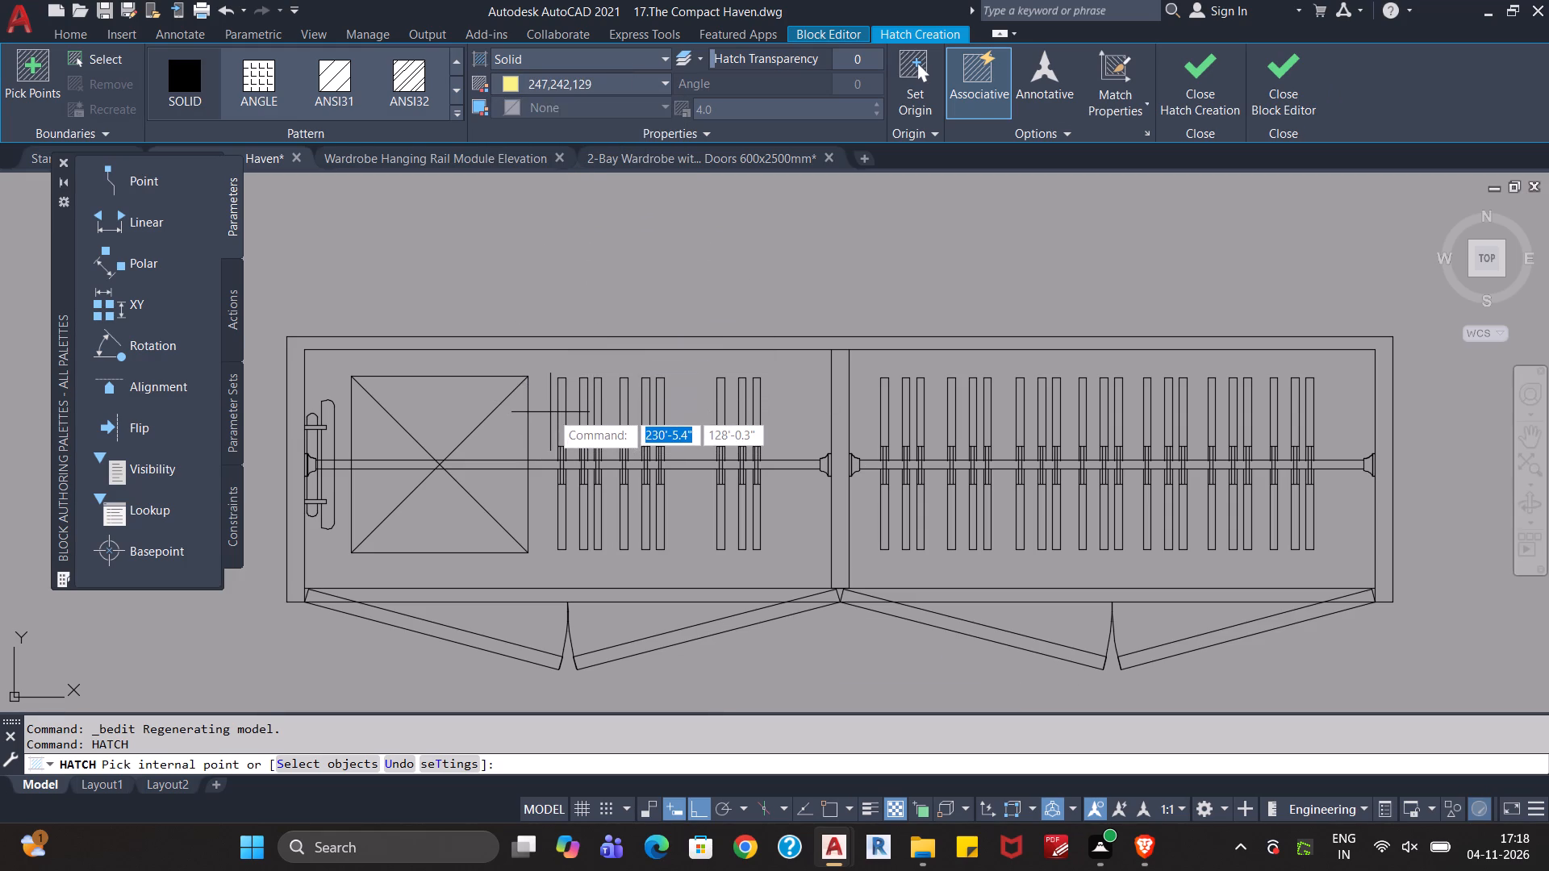
{"action": "left_click", "coordinate": [564, 406]}
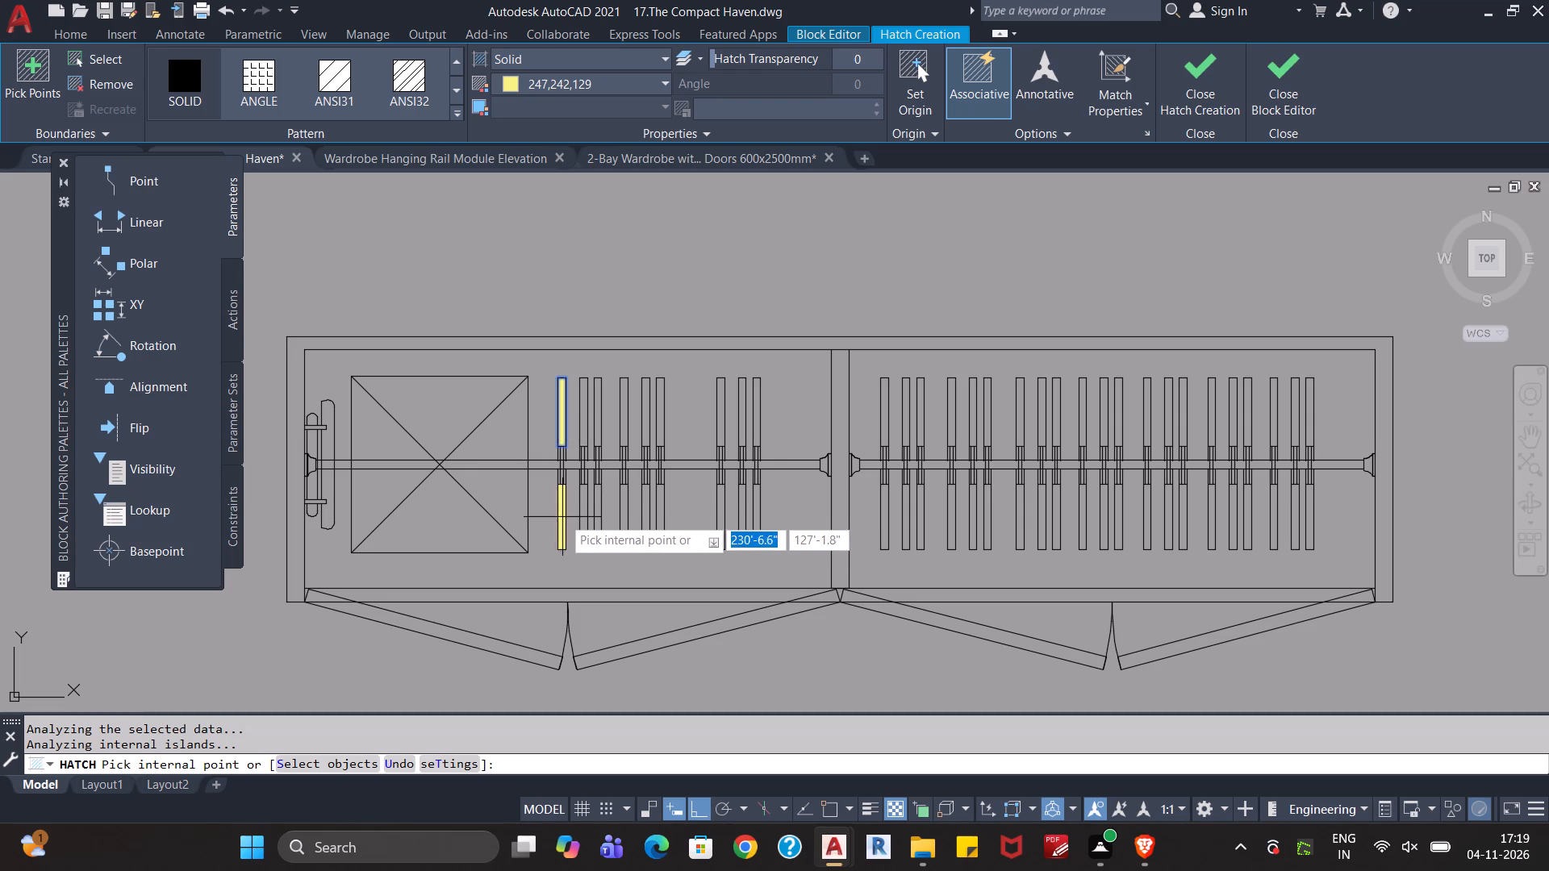
{"action": "left_click", "coordinate": [560, 521]}
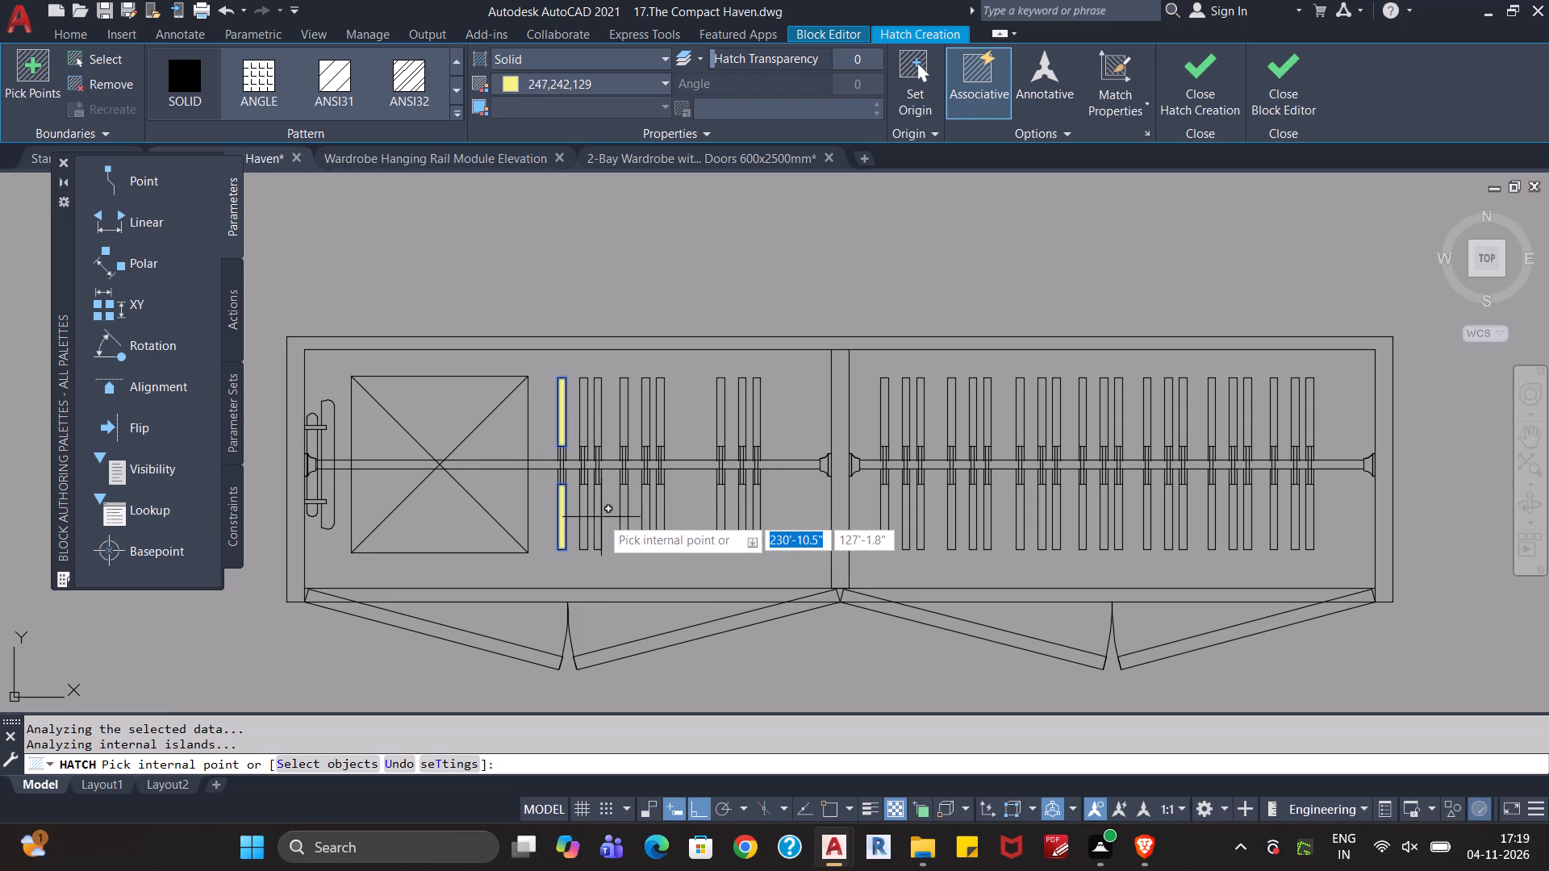
{"action": "left_click", "coordinate": [884, 516]}
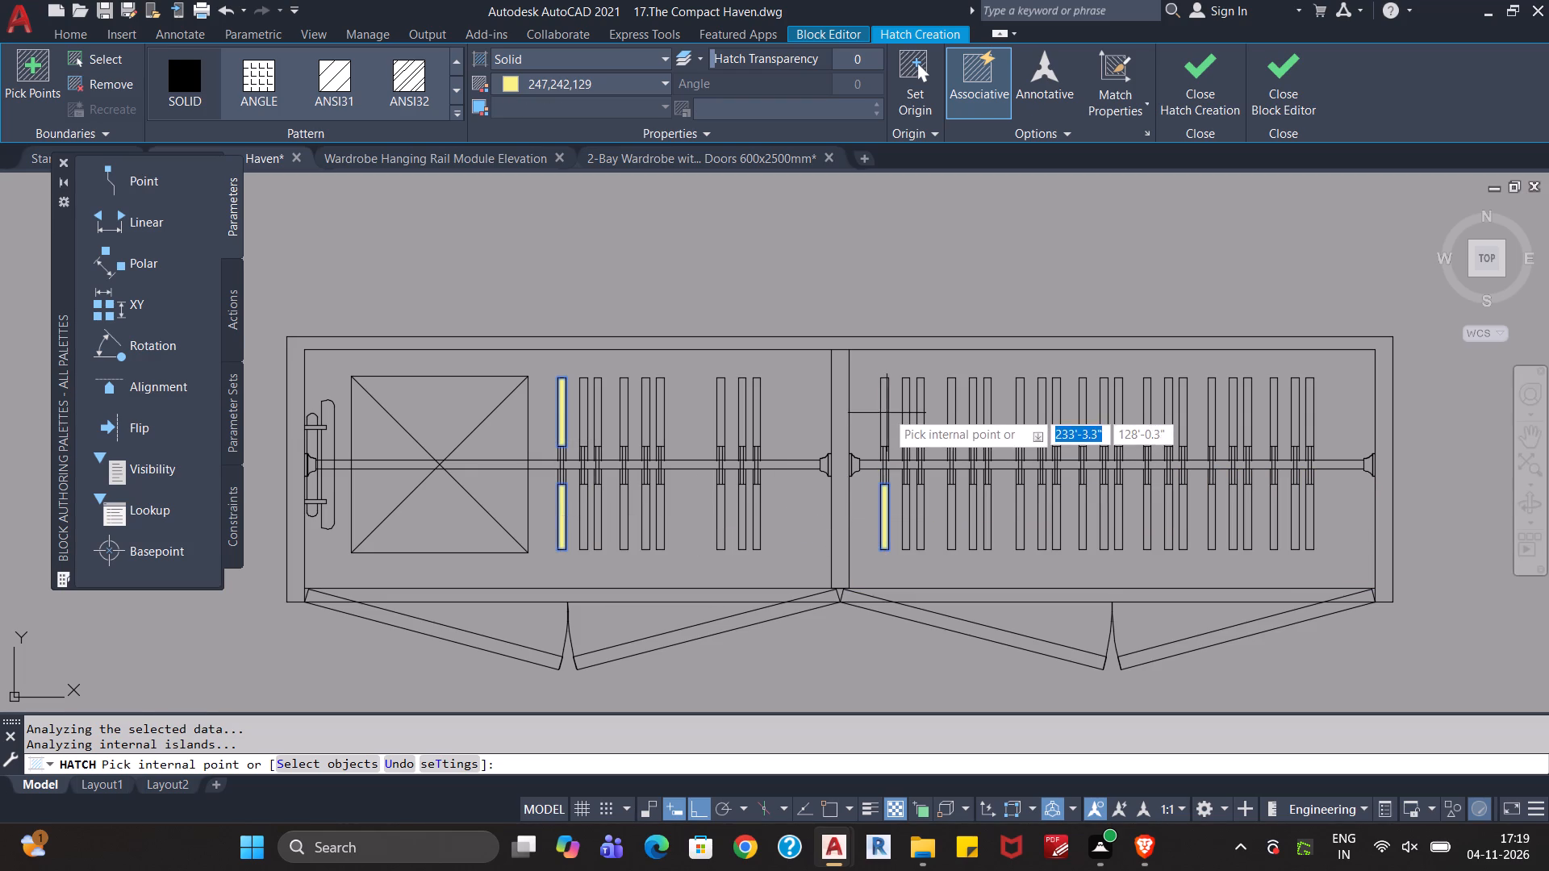
{"action": "left_click", "coordinate": [883, 412]}
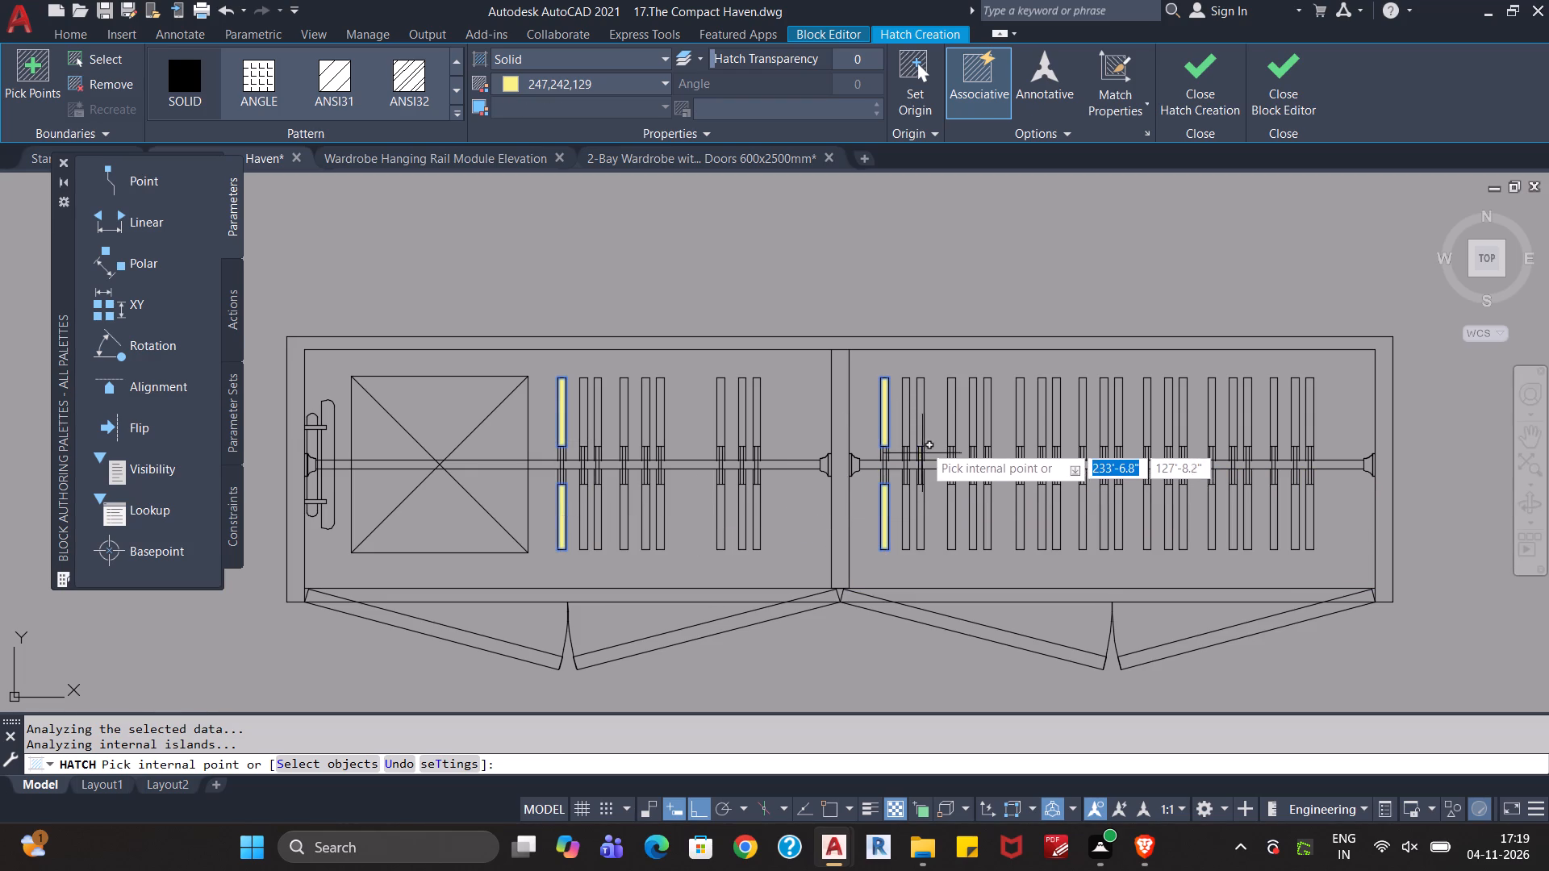
Fill both halves of the leading hanger in the right bay's third, fifth and seventh groups and the left bay's third group with the same hatch.
{"action": "left_click", "coordinate": [1021, 415]}
{"action": "left_click", "coordinate": [1019, 519]}
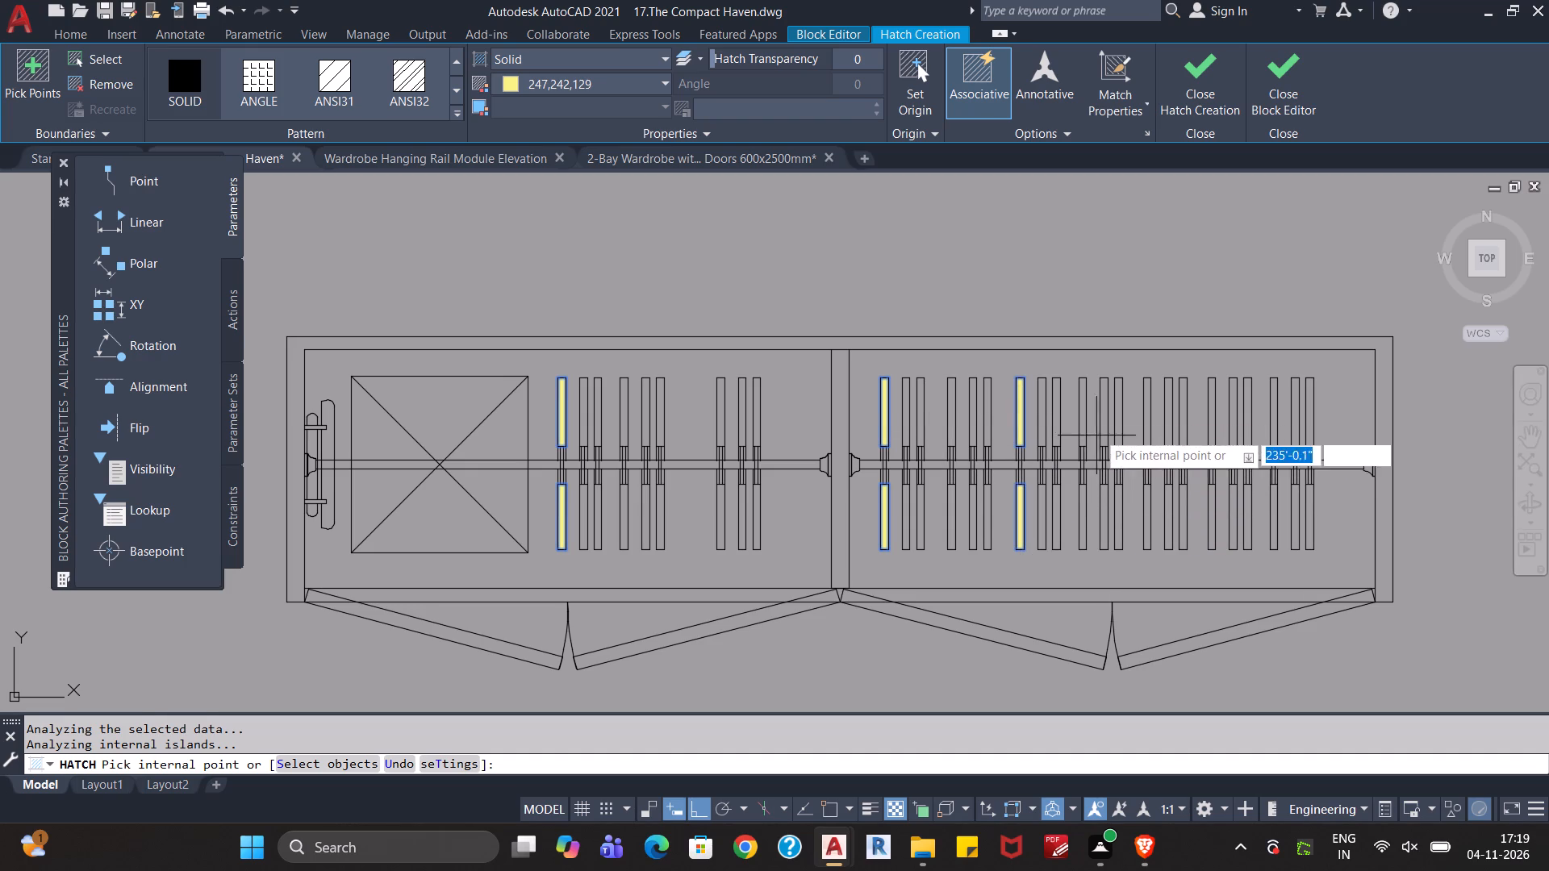
{"action": "left_click", "coordinate": [1146, 419]}
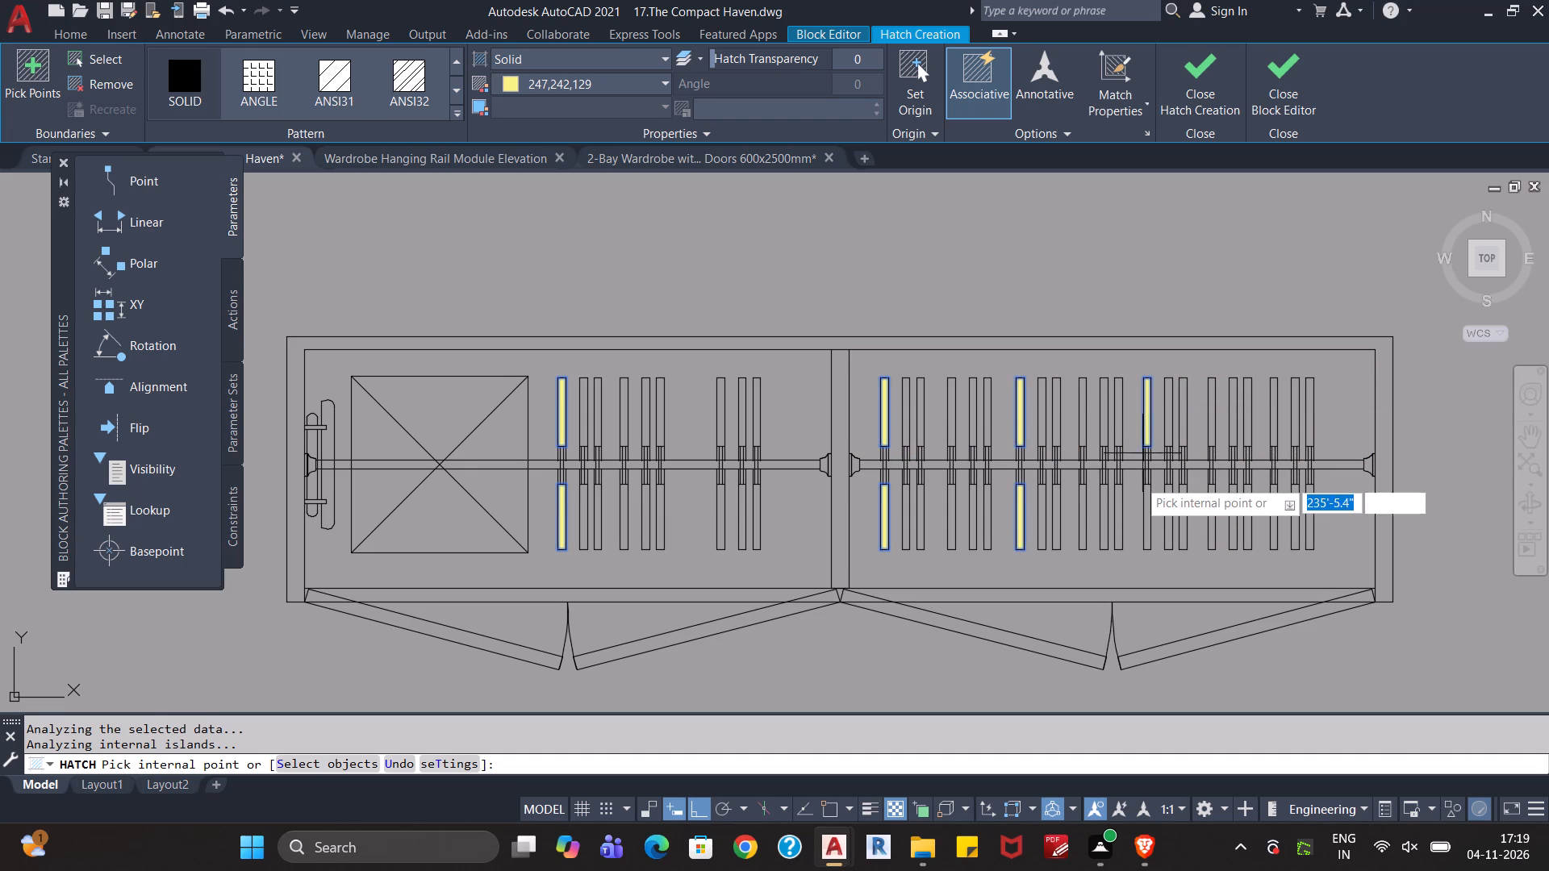
{"action": "left_click", "coordinate": [1150, 515]}
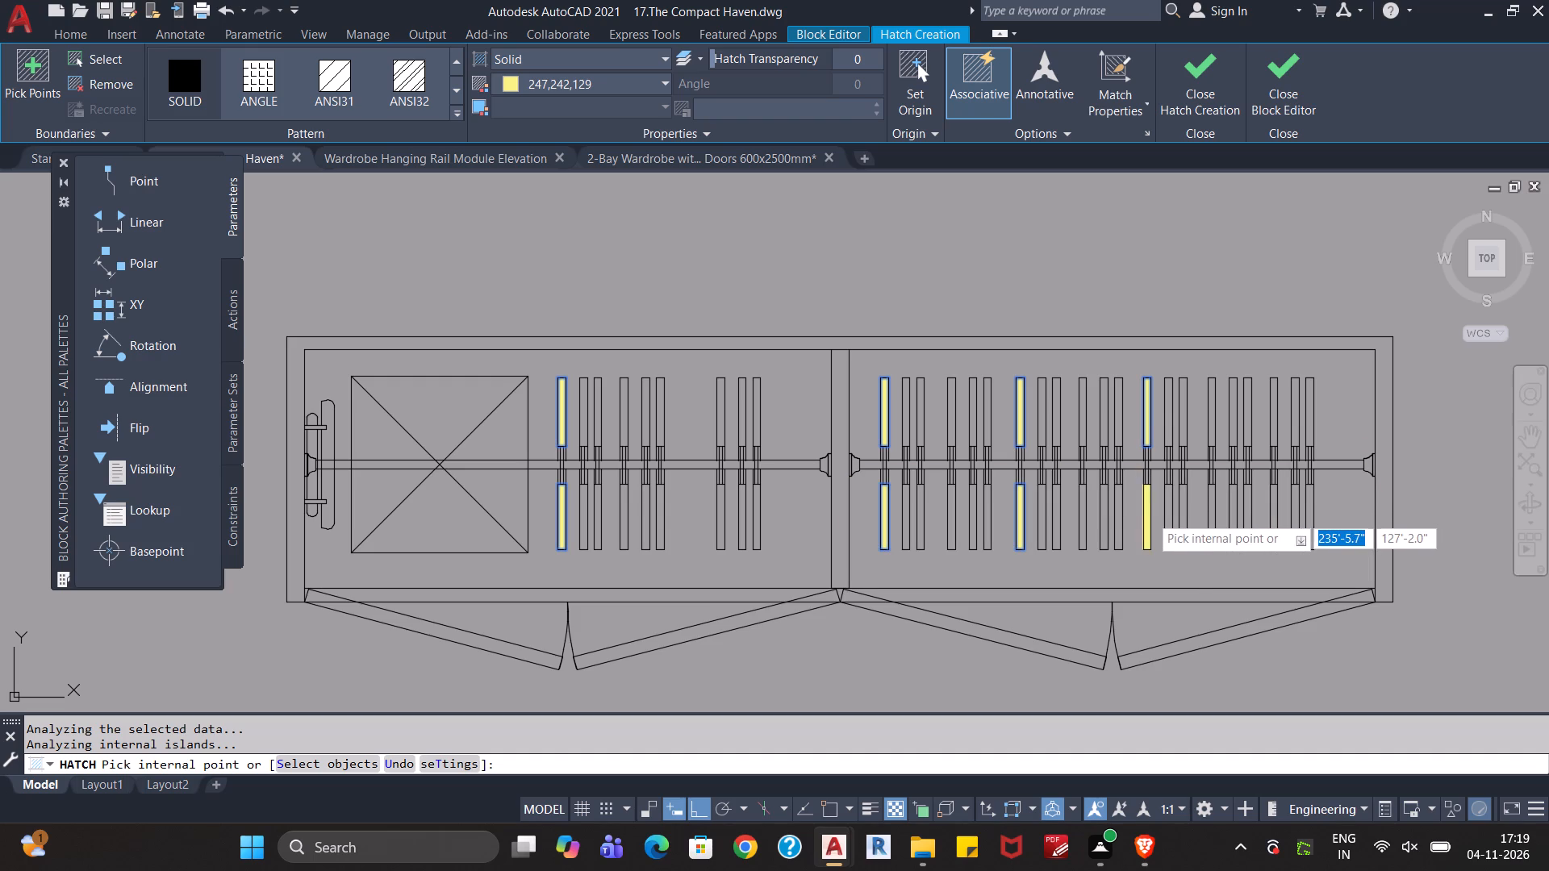
{"action": "left_click", "coordinate": [720, 423]}
{"action": "left_click", "coordinate": [720, 511]}
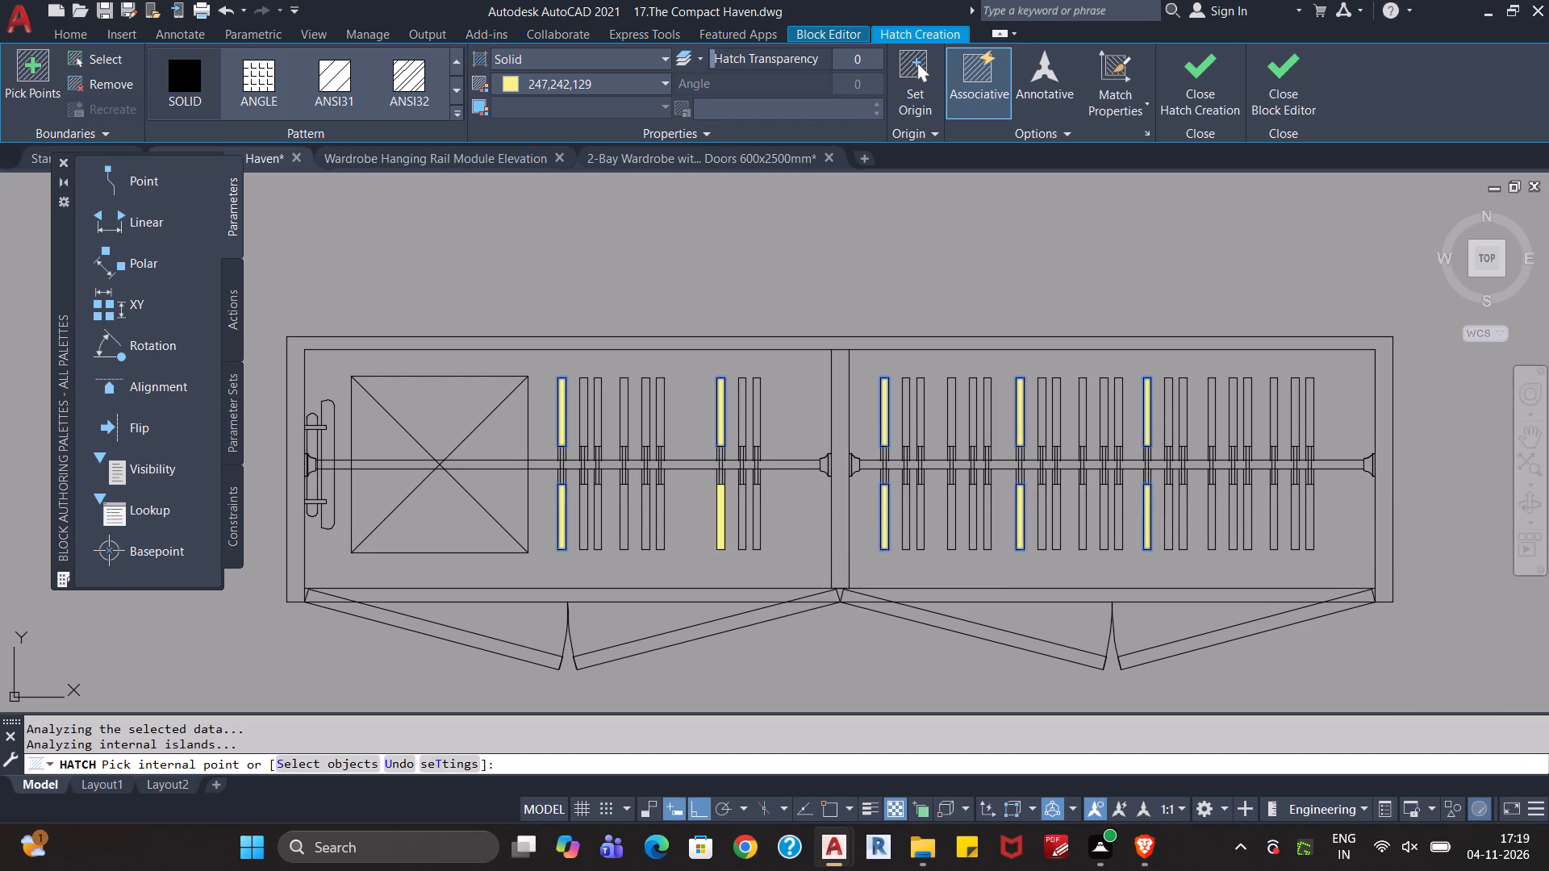
{"action": "left_click", "coordinate": [1276, 419]}
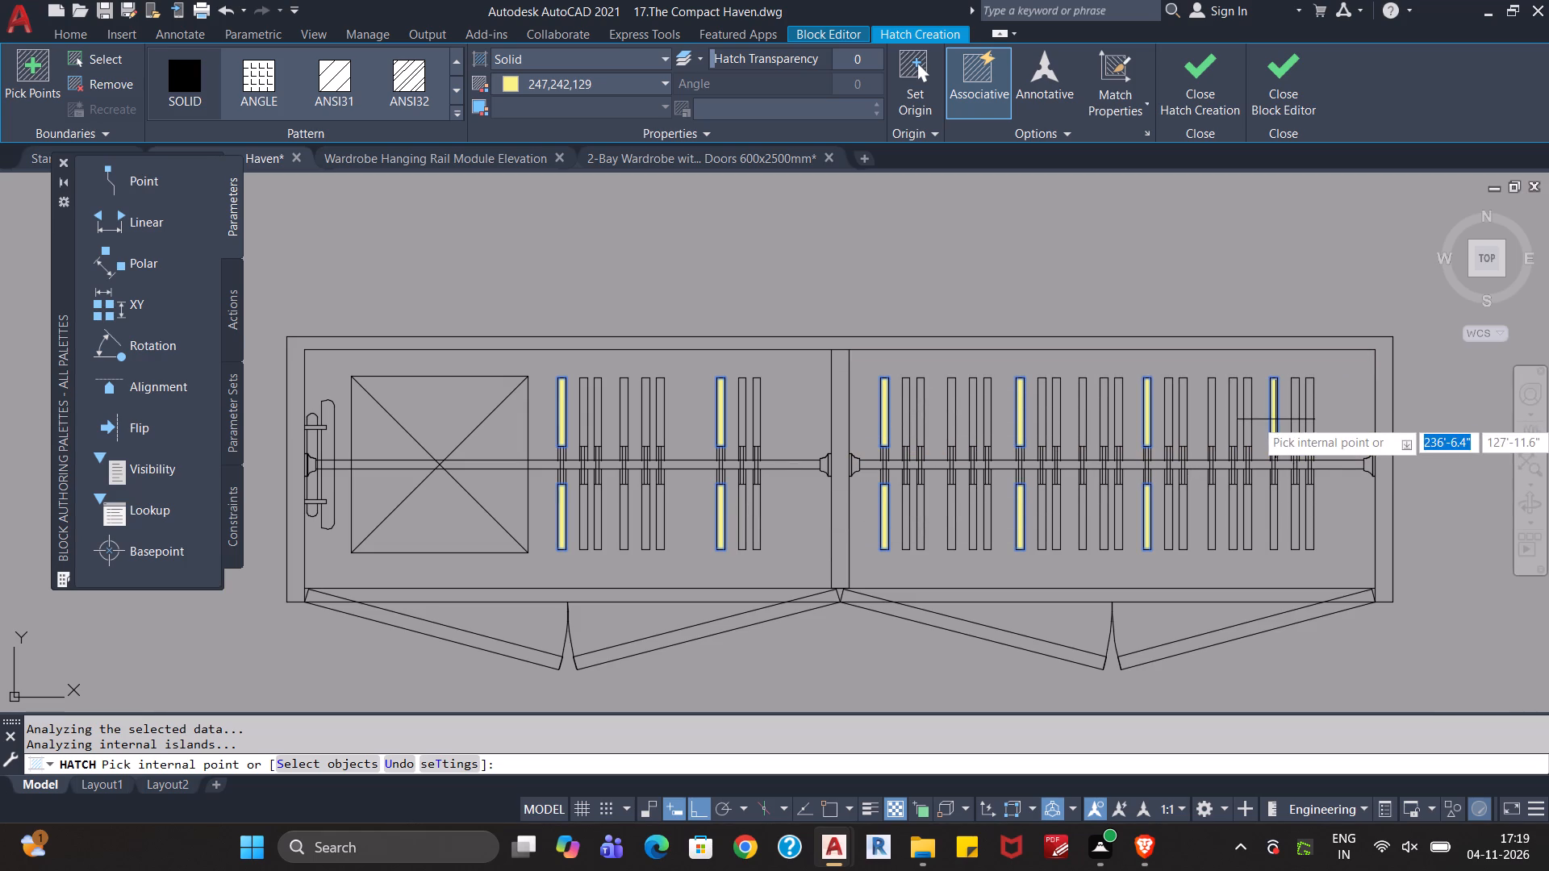
{"action": "left_click", "coordinate": [1276, 520]}
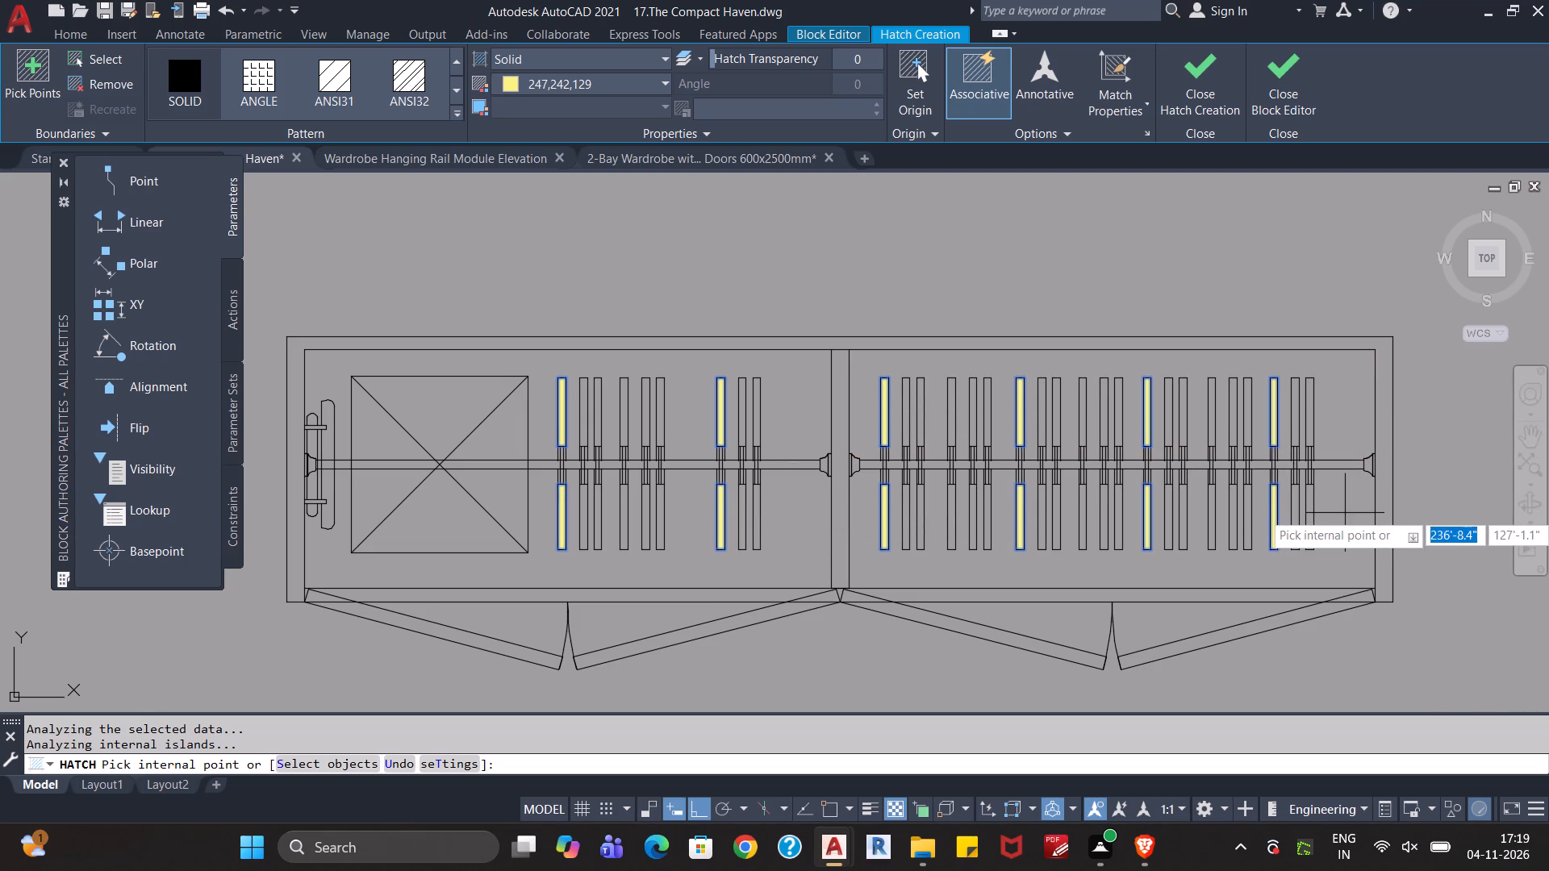
{"action": "left_click", "coordinate": [1205, 71]}
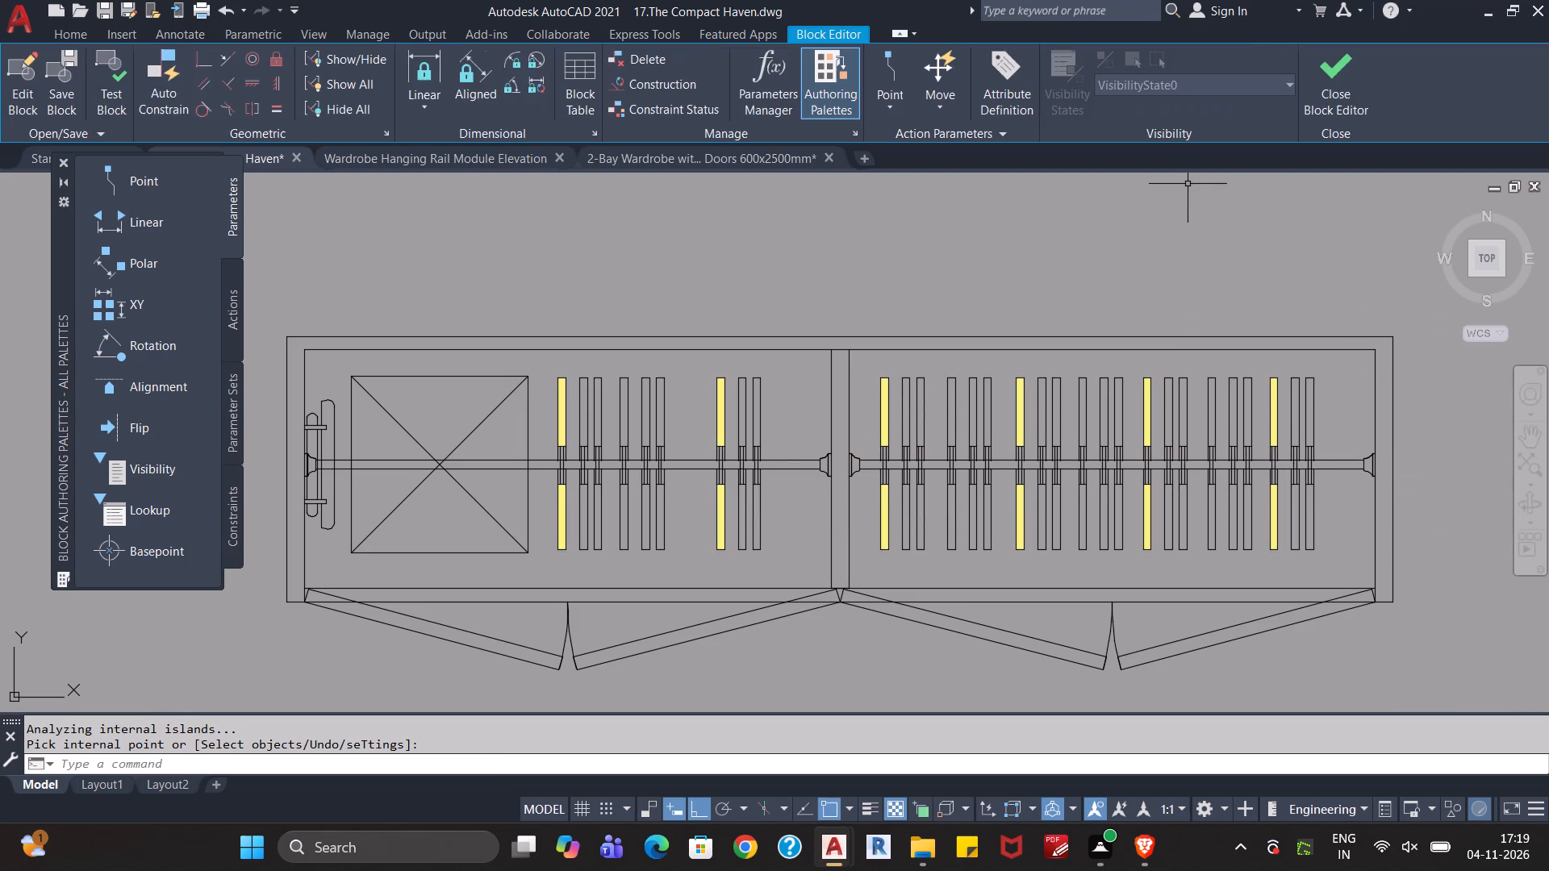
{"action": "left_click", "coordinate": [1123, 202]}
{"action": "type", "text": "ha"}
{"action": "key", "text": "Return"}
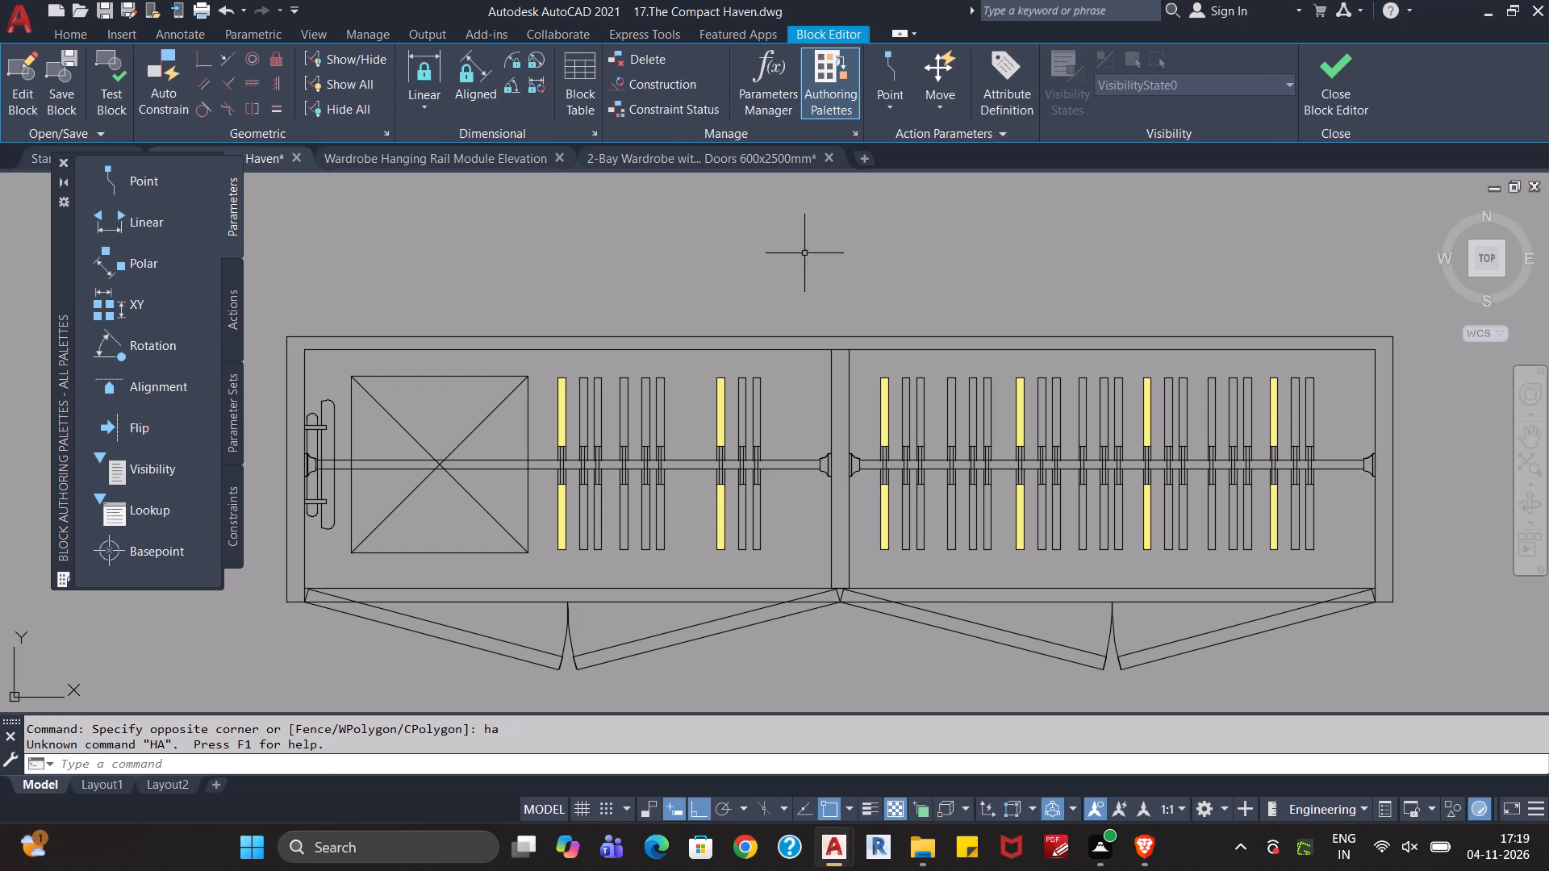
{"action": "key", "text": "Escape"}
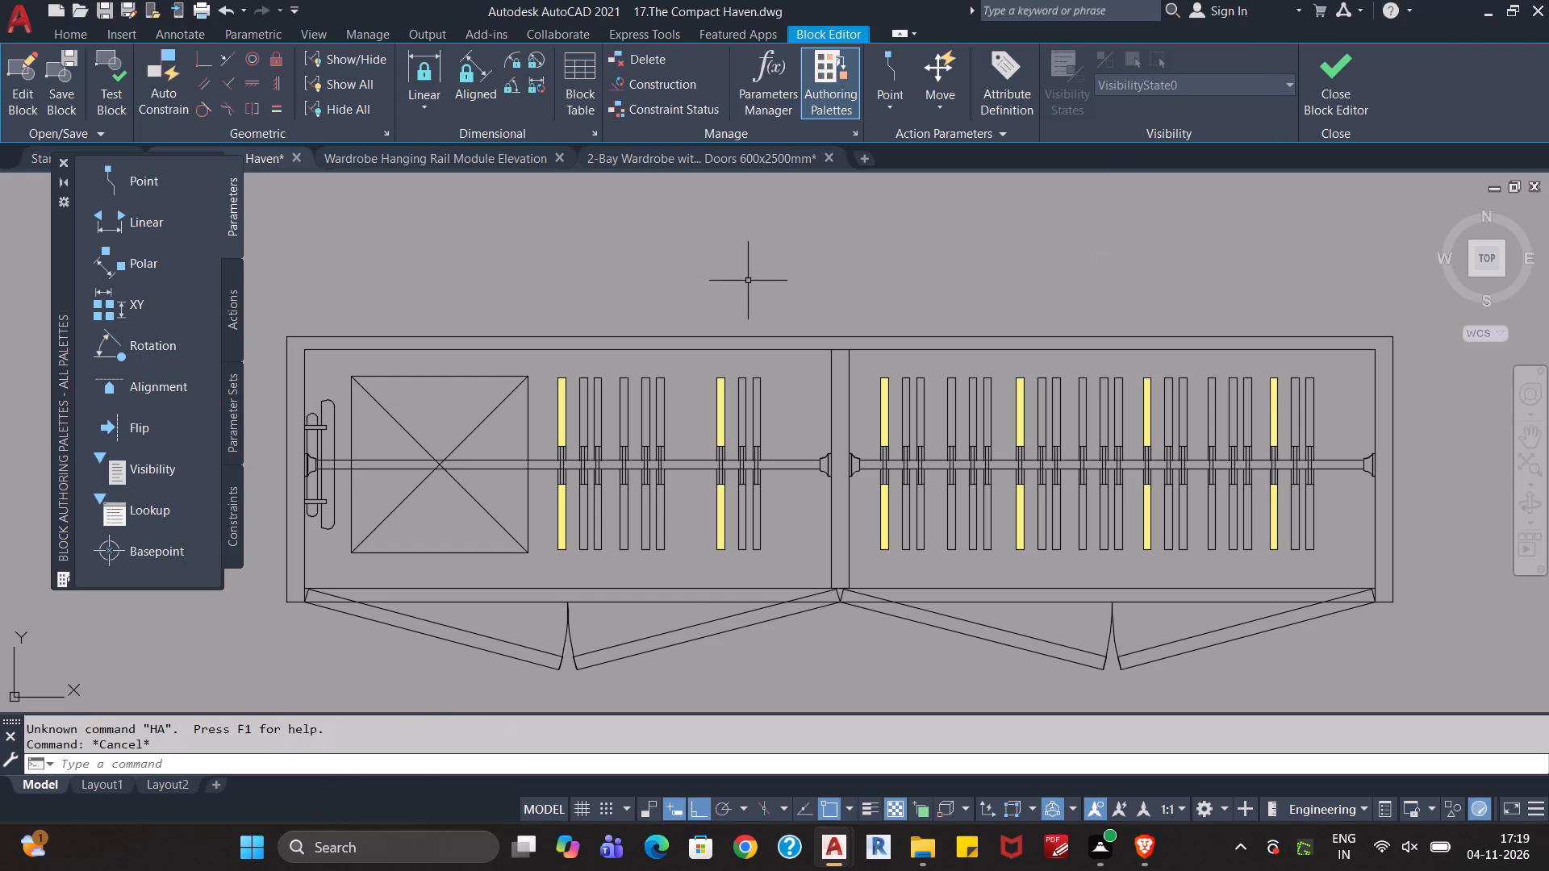
Hatch both halves of the second hanger in each wardrobe bay's first group with a solid fill in colour 19,103,52.
{"action": "type", "text": "ha"}
{"action": "key", "text": "Return"}
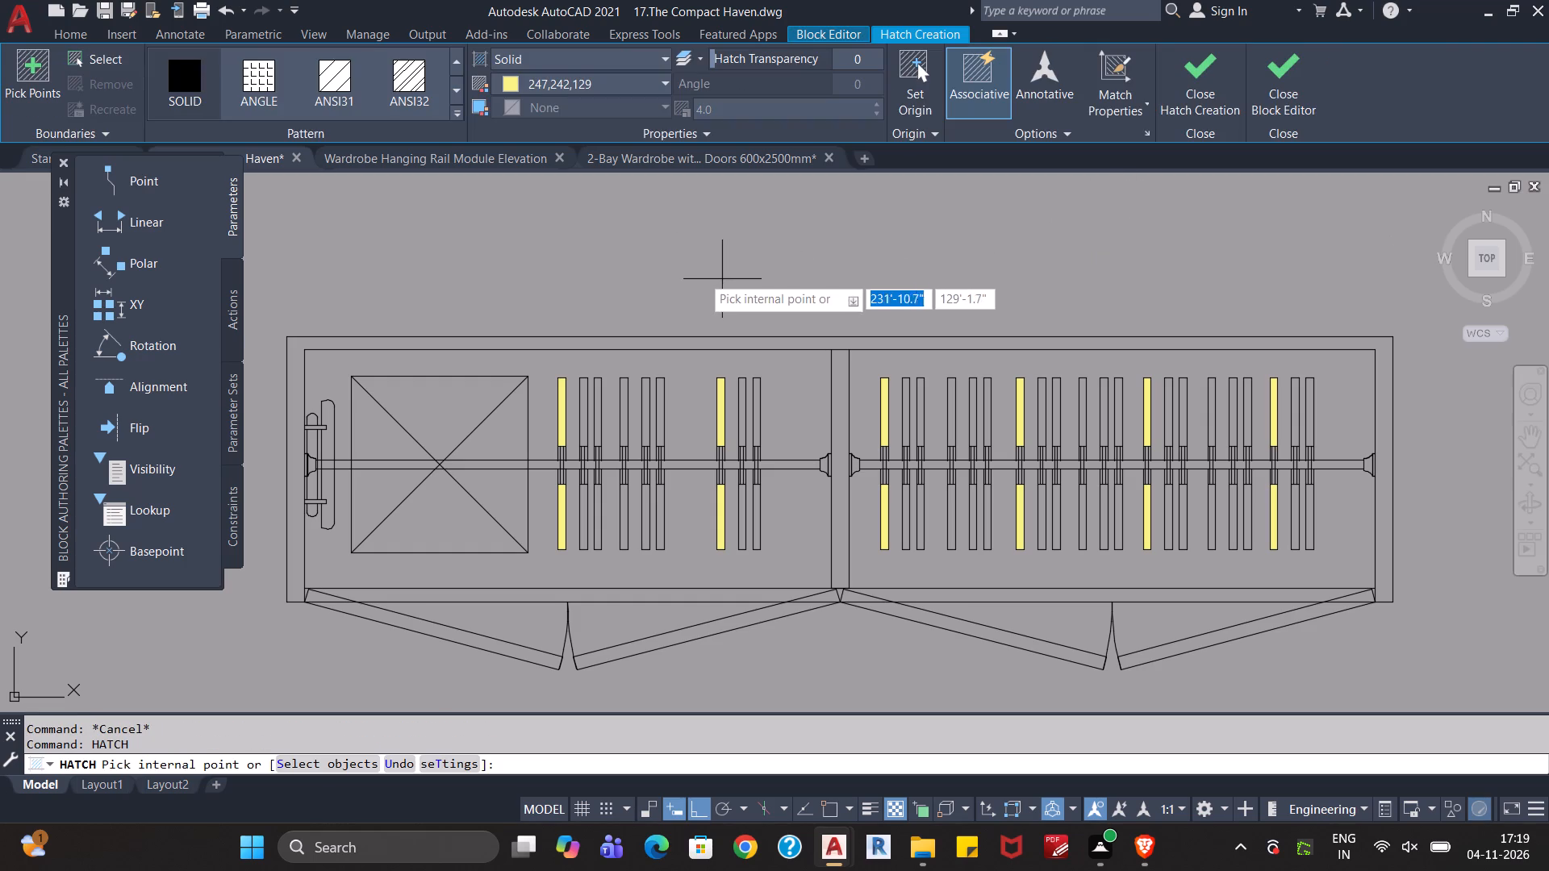
{"action": "left_click", "coordinate": [645, 75]}
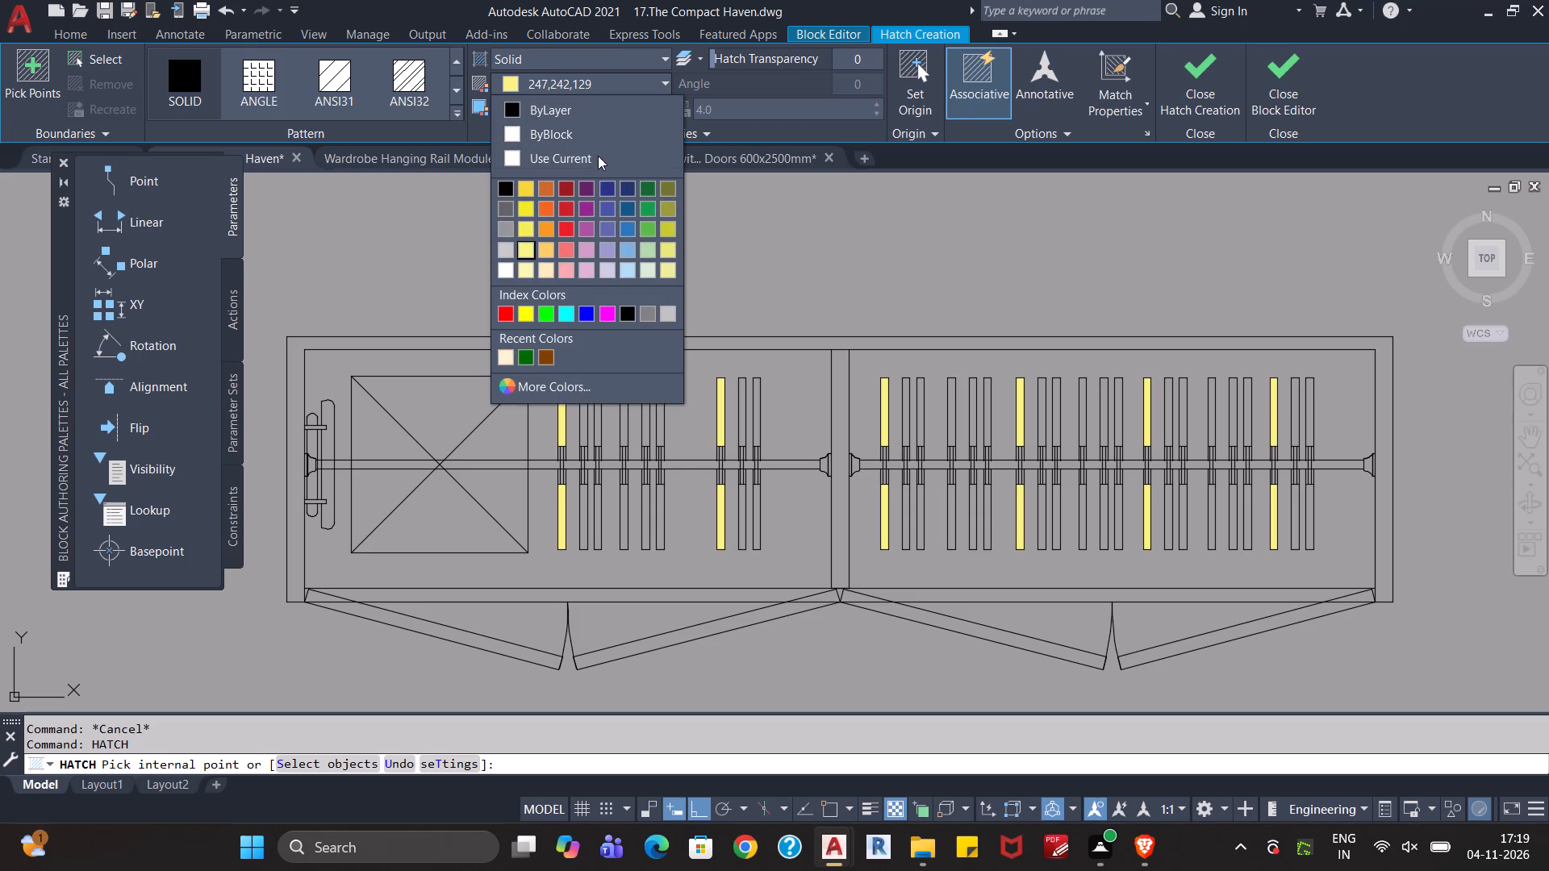
{"action": "left_click", "coordinate": [645, 190]}
{"action": "left_click", "coordinate": [585, 408]}
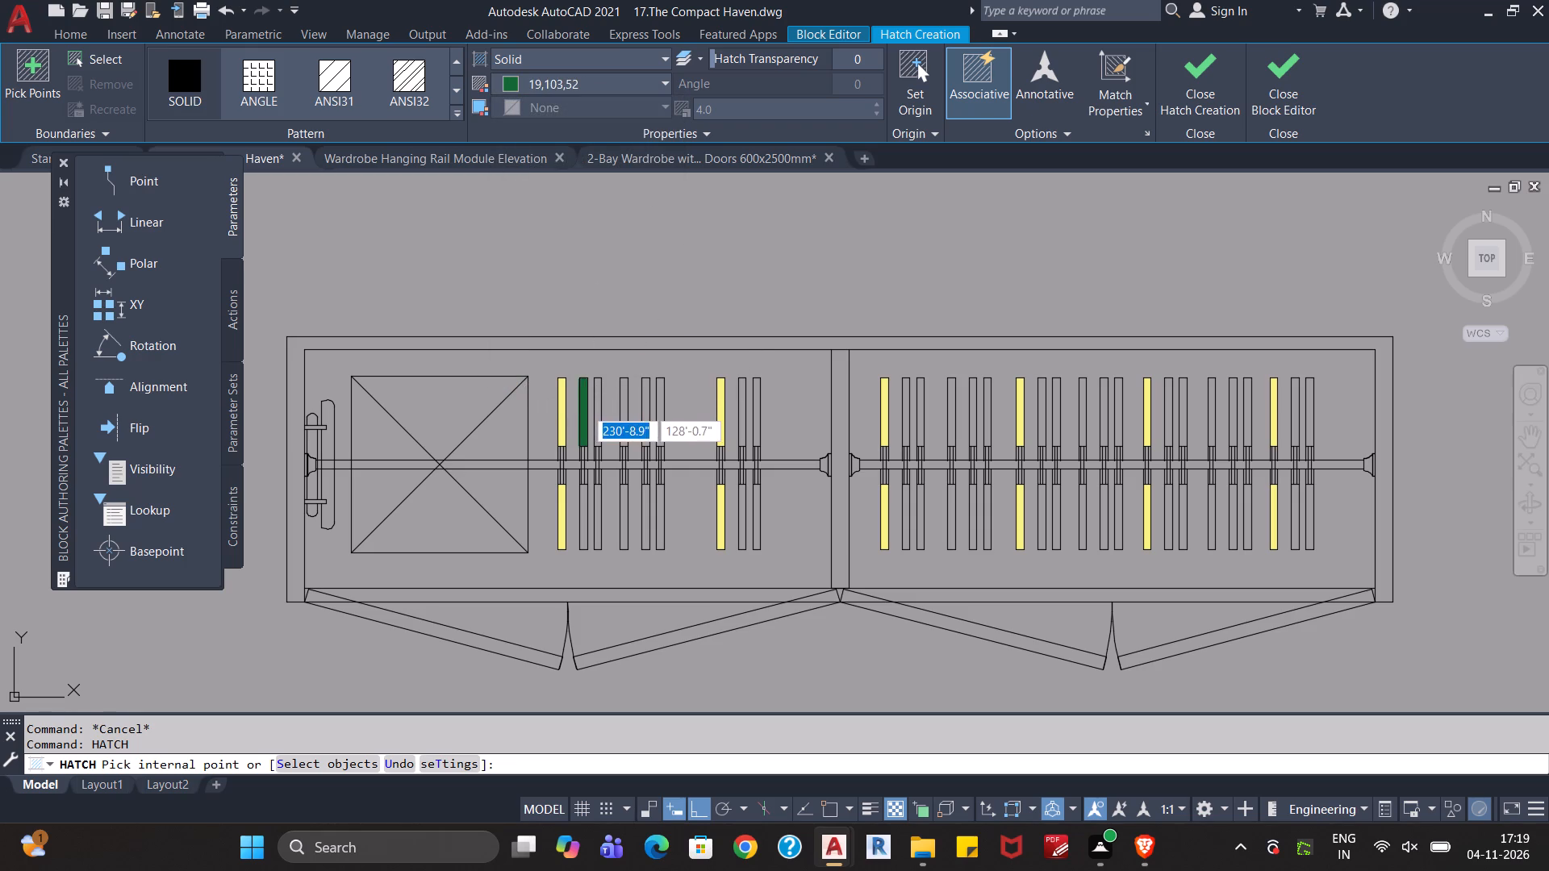
{"action": "left_click", "coordinate": [586, 512]}
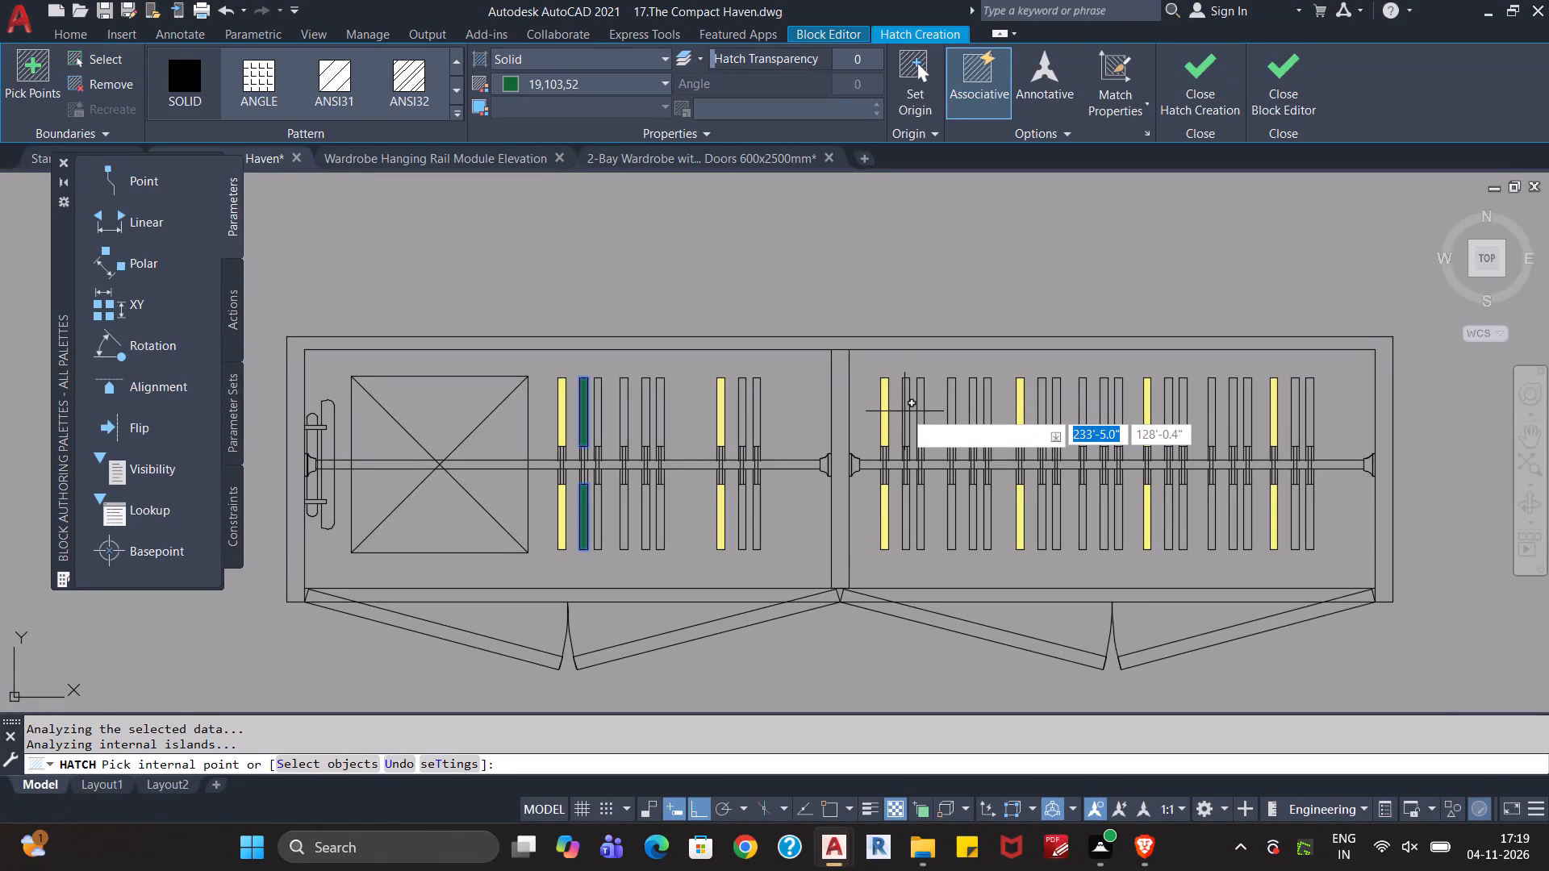
{"action": "left_click", "coordinate": [906, 418]}
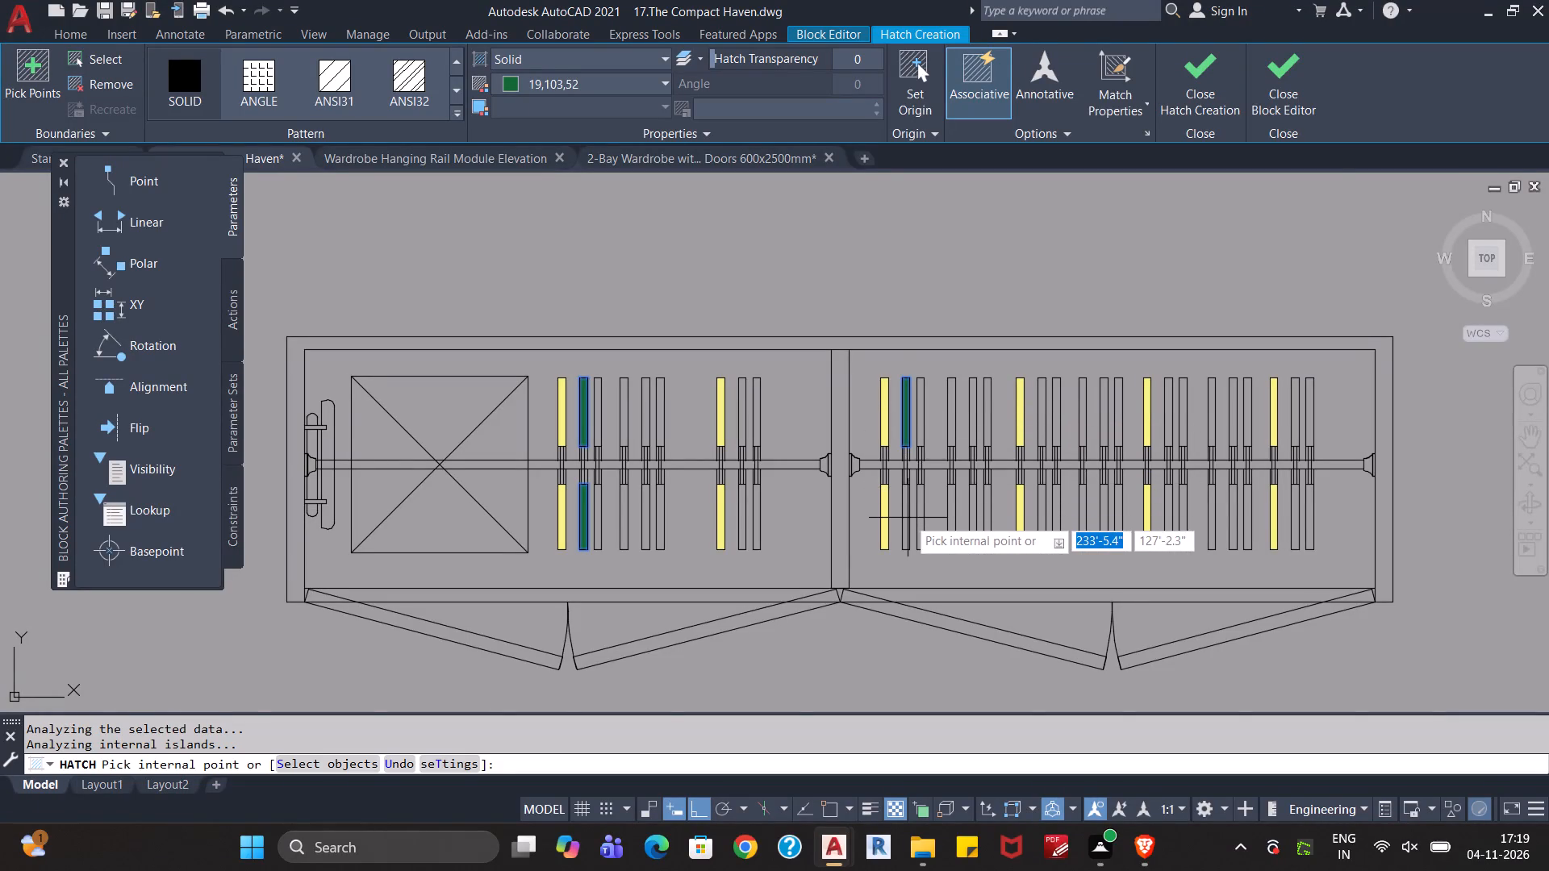
{"action": "scroll", "coordinate": [908, 522], "scroll_direction": "up", "scroll_amount": 2}
{"action": "left_click", "coordinate": [903, 515]}
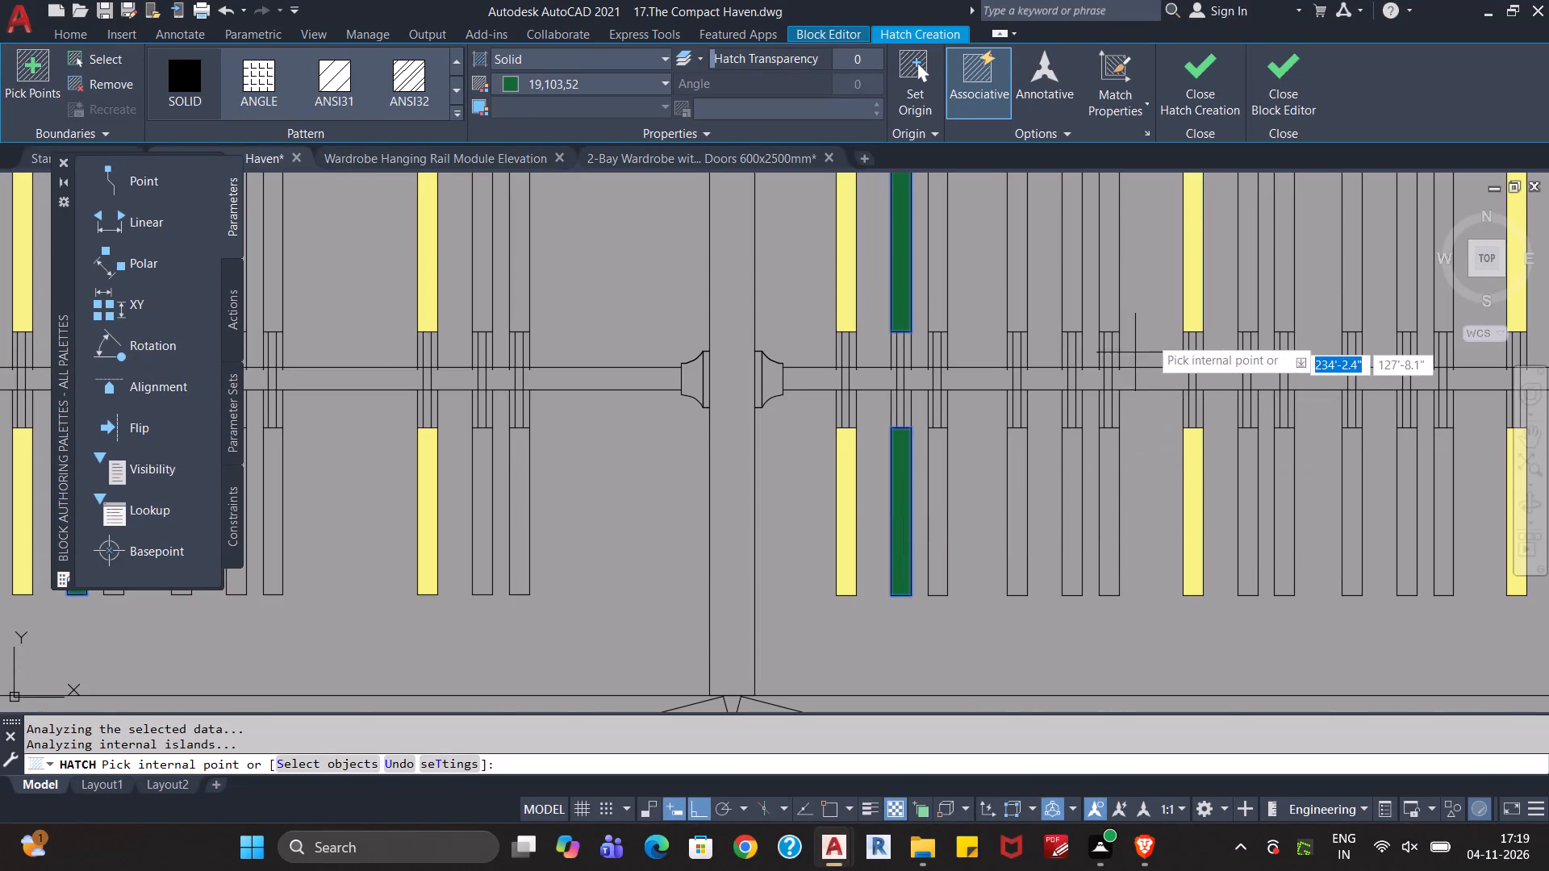
Fill both halves of the second hanger in the right bay's third, fifth and seventh groups with the same green solid hatch.
{"action": "left_click", "coordinate": [1242, 276]}
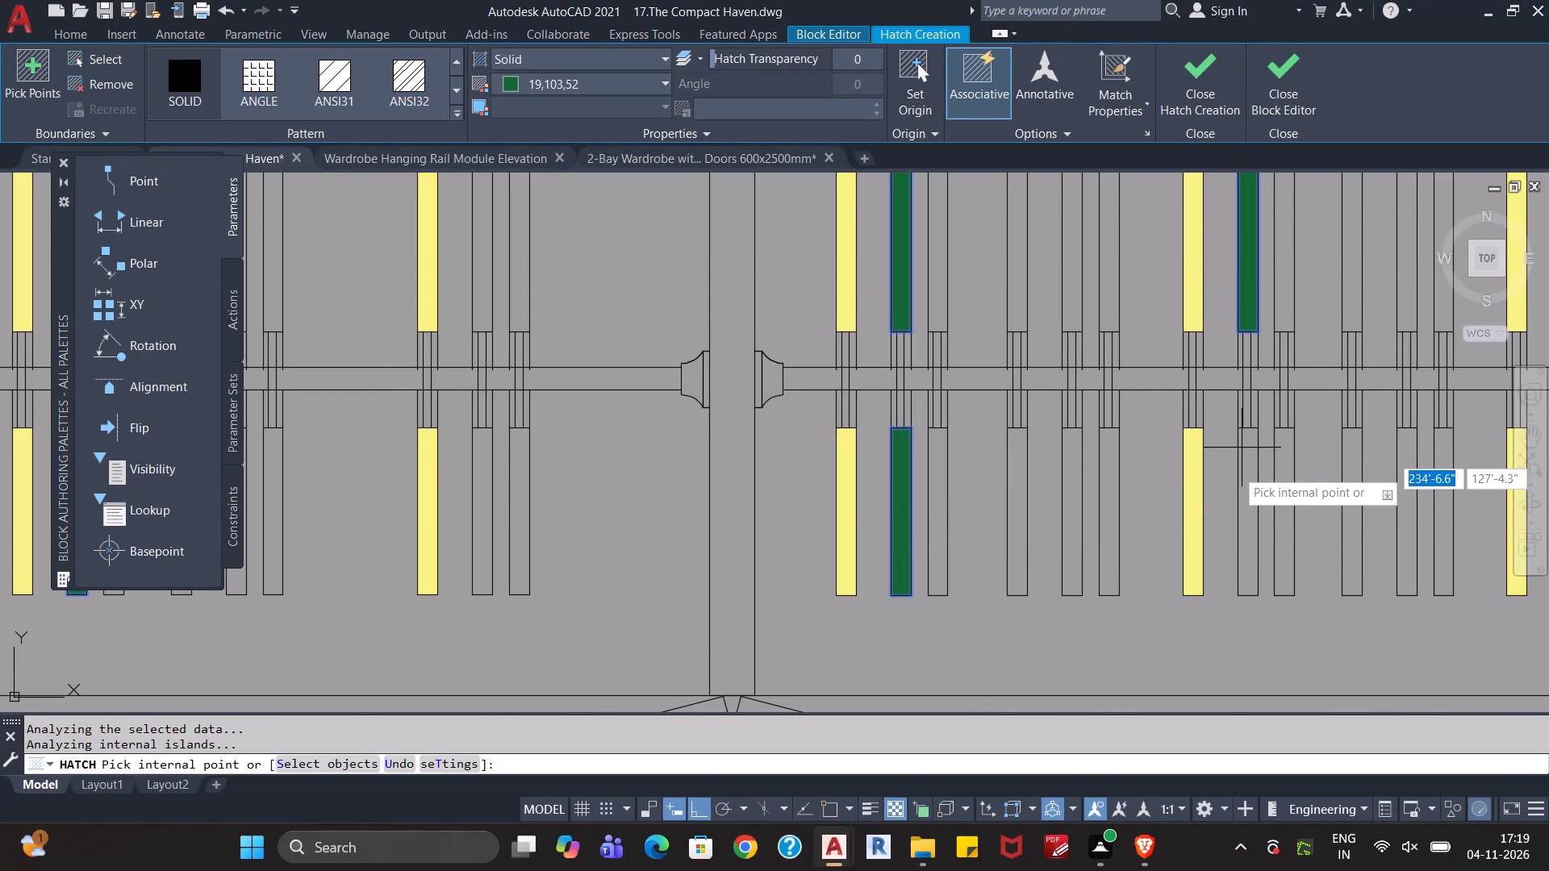
{"action": "left_click", "coordinate": [1249, 503]}
{"action": "scroll", "coordinate": [1249, 503], "scroll_direction": "up", "scroll_amount": 1}
{"action": "middle_click_drag", "start_coordinate": [1249, 503], "coordinate": [931, 481]}
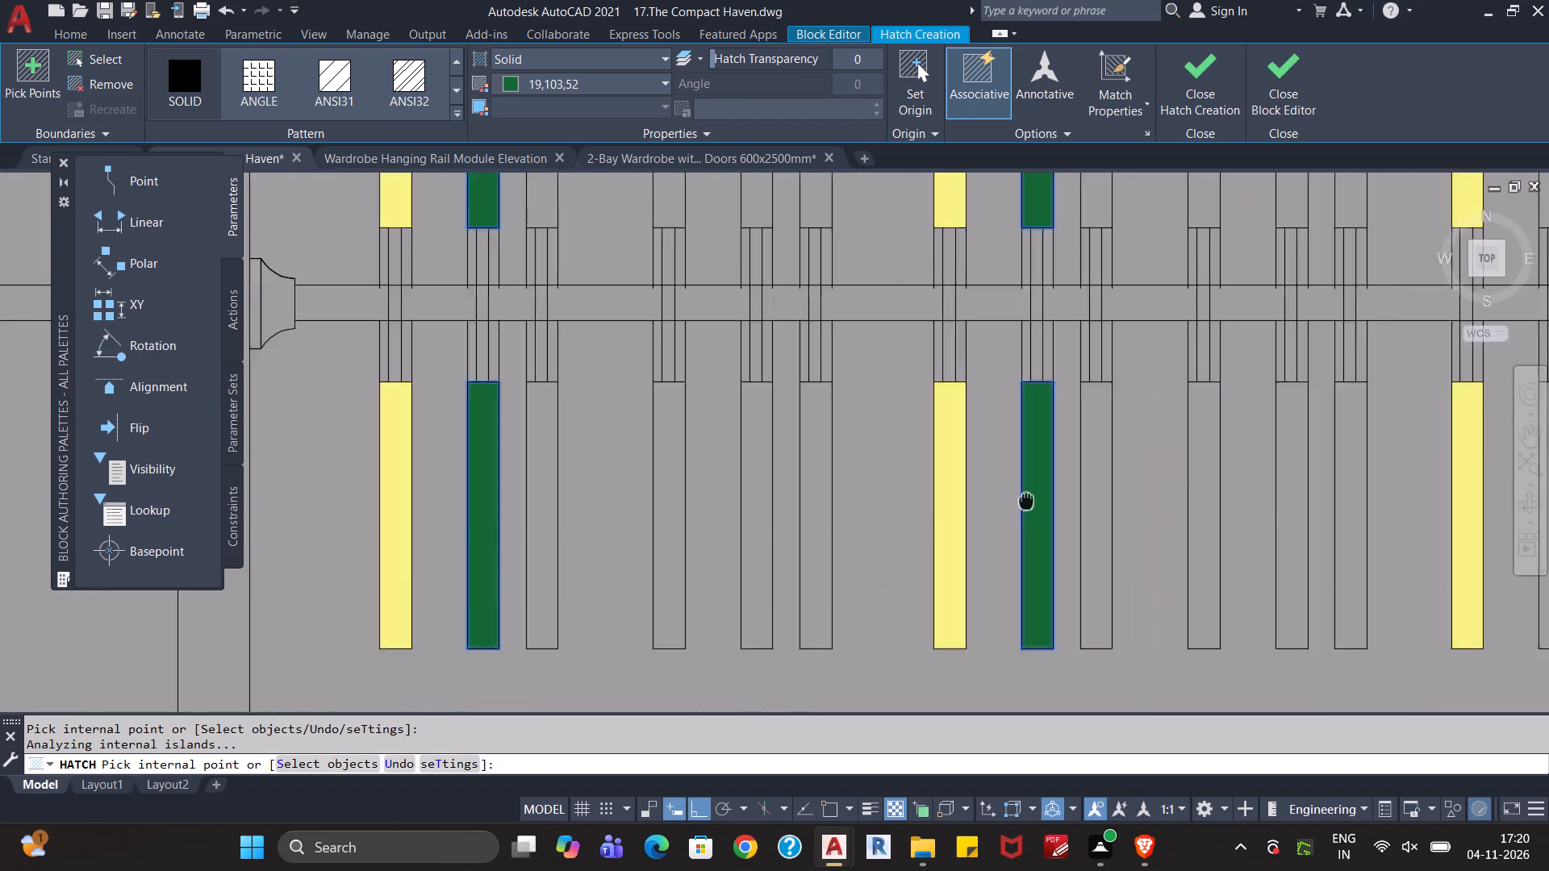
{"action": "middle_click_drag", "start_coordinate": [931, 481], "coordinate": [838, 460]}
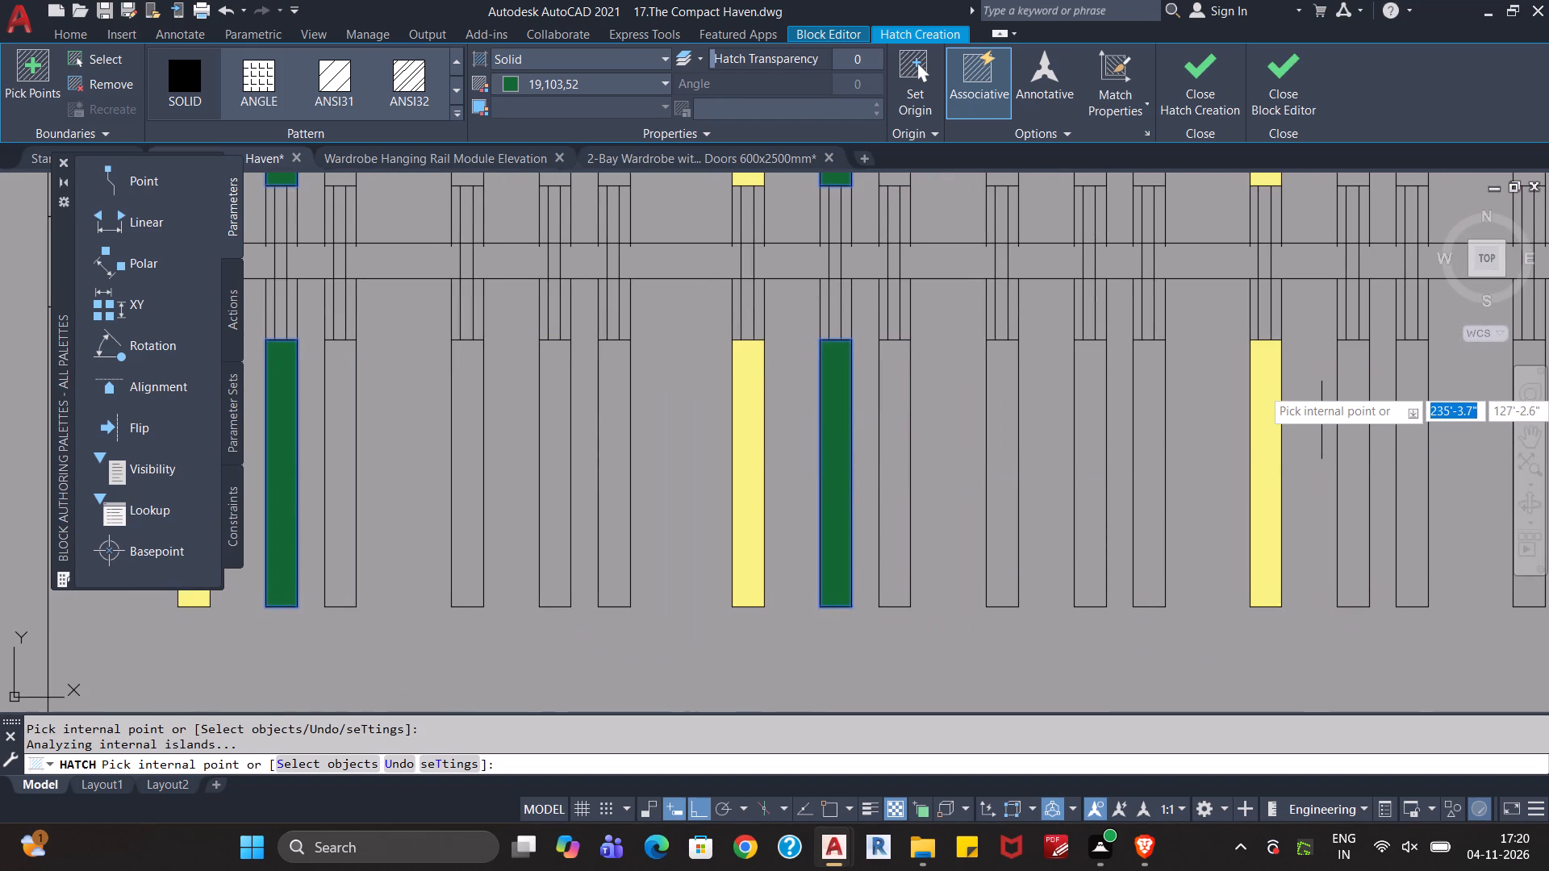
{"action": "left_click", "coordinate": [1352, 391]}
{"action": "middle_click_drag", "start_coordinate": [1308, 408], "coordinate": [1246, 545]}
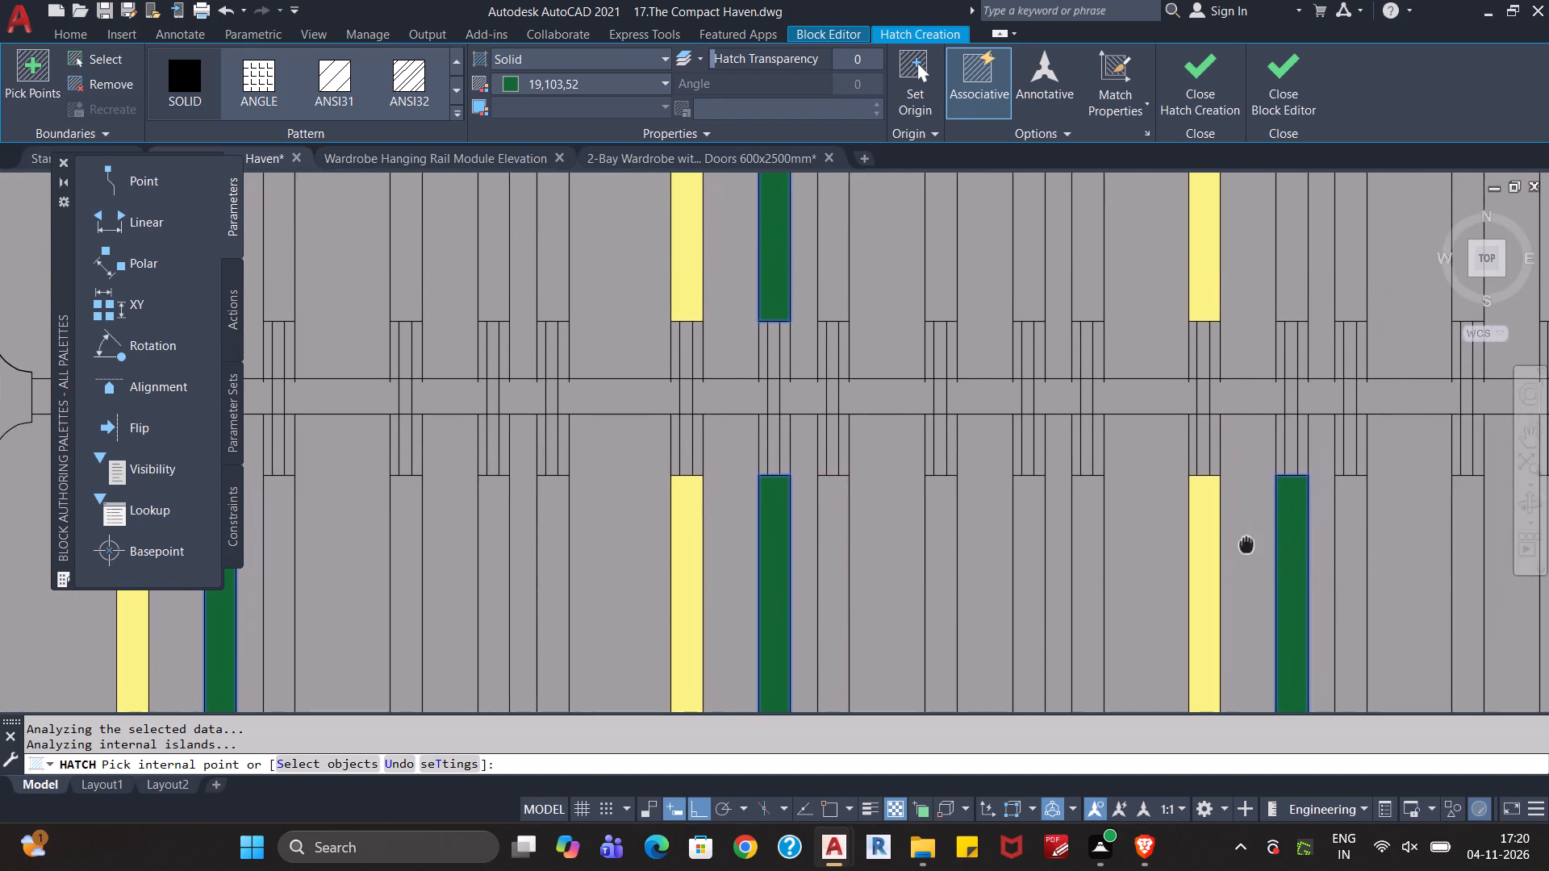
{"action": "middle_click_drag", "start_coordinate": [1246, 545], "coordinate": [1245, 548]}
{"action": "left_click", "coordinate": [1296, 292]}
{"action": "scroll", "coordinate": [1285, 331], "scroll_direction": "down", "scroll_amount": 3}
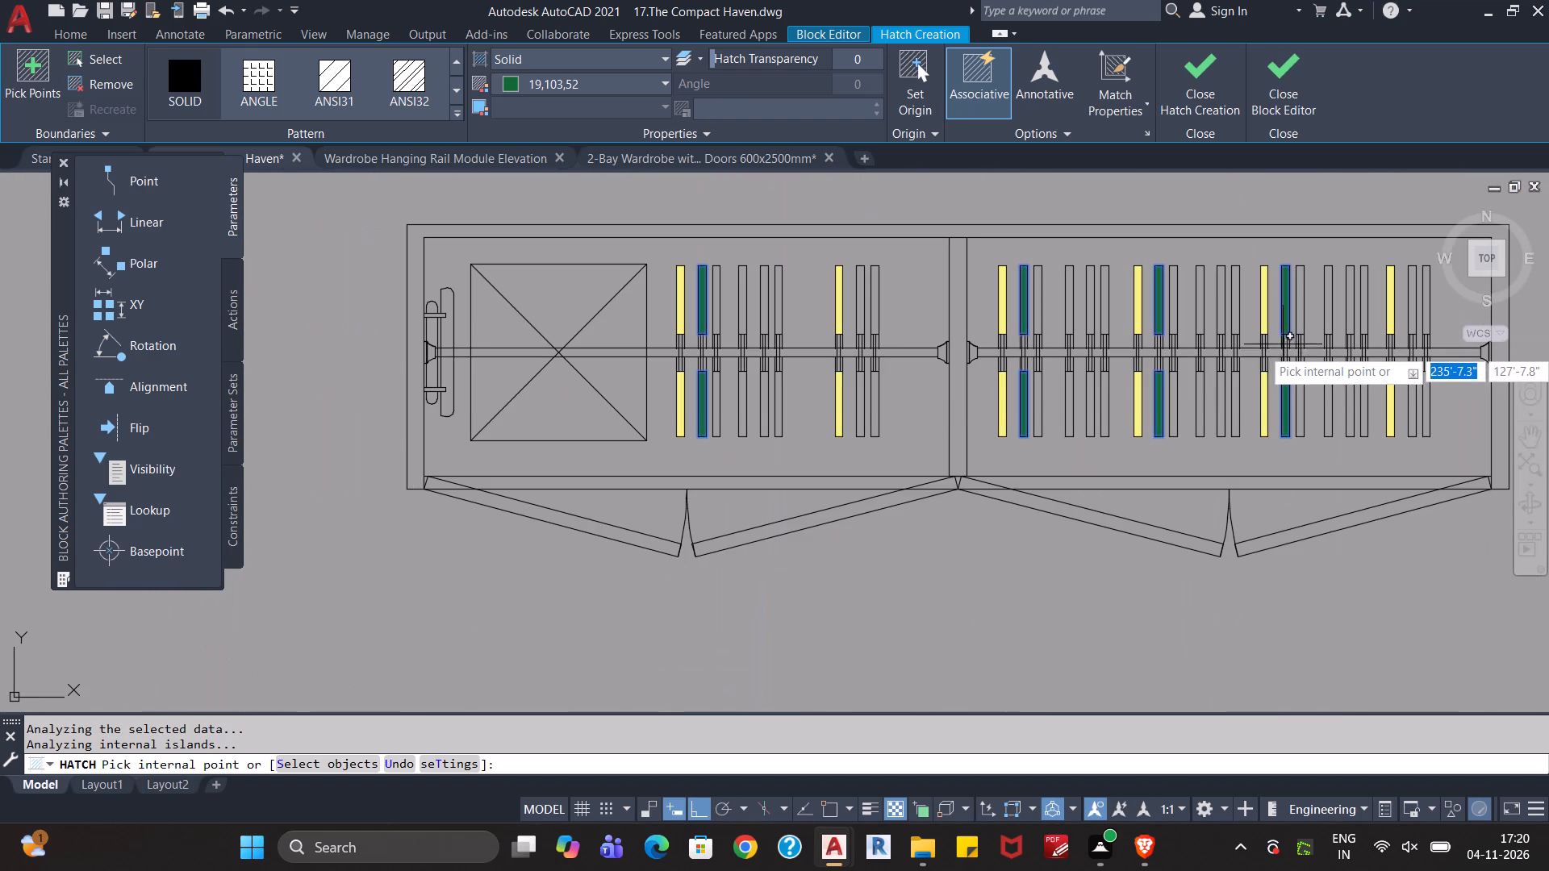
{"action": "scroll", "coordinate": [1435, 322], "scroll_direction": "up", "scroll_amount": 2}
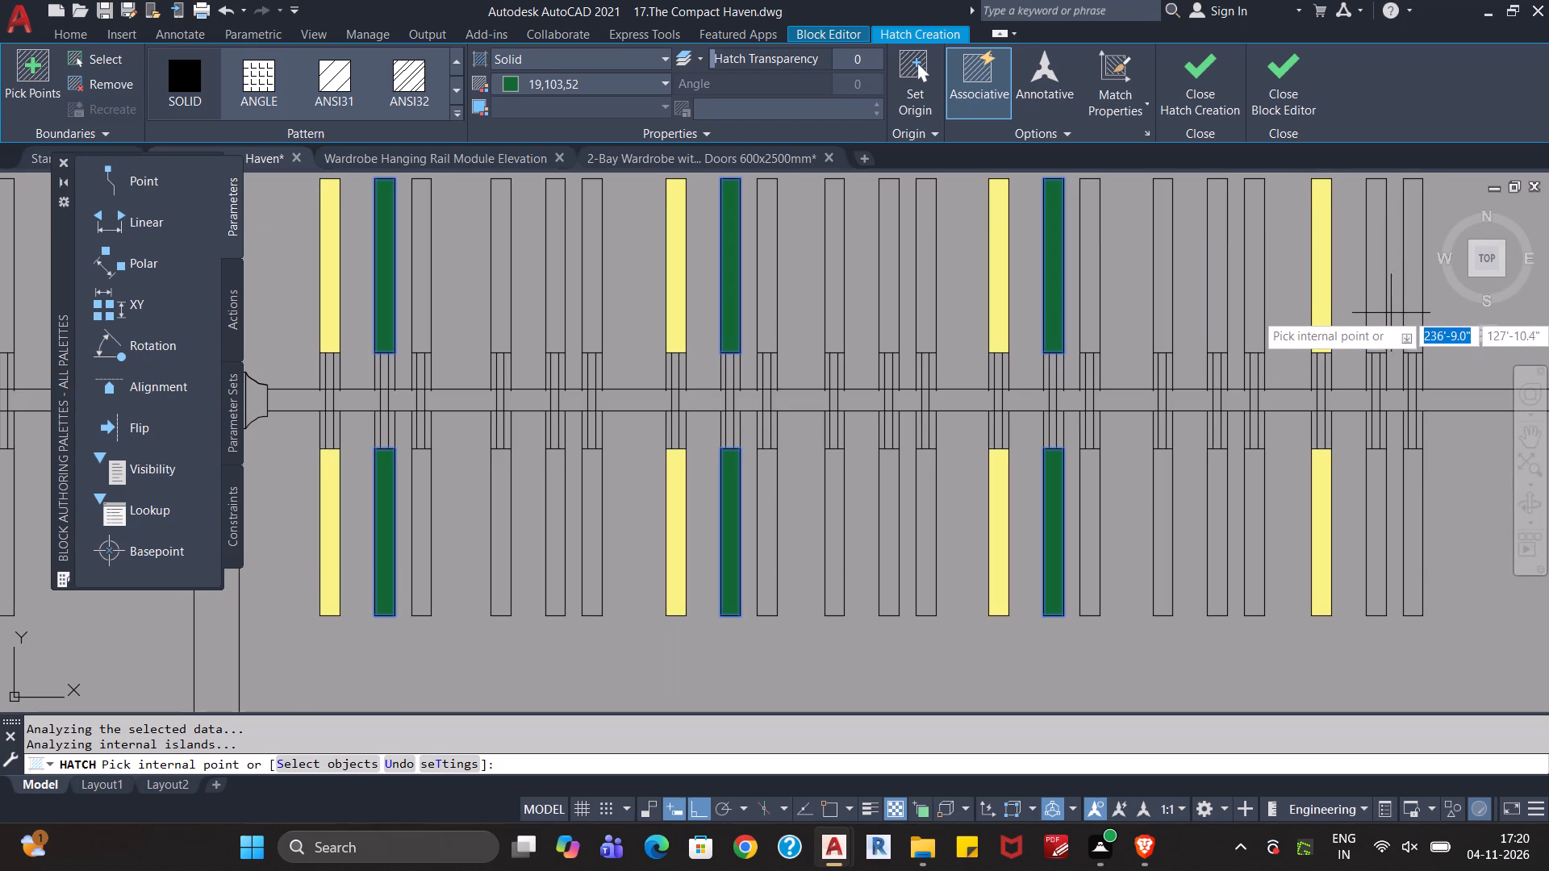
{"action": "left_click", "coordinate": [1380, 302]}
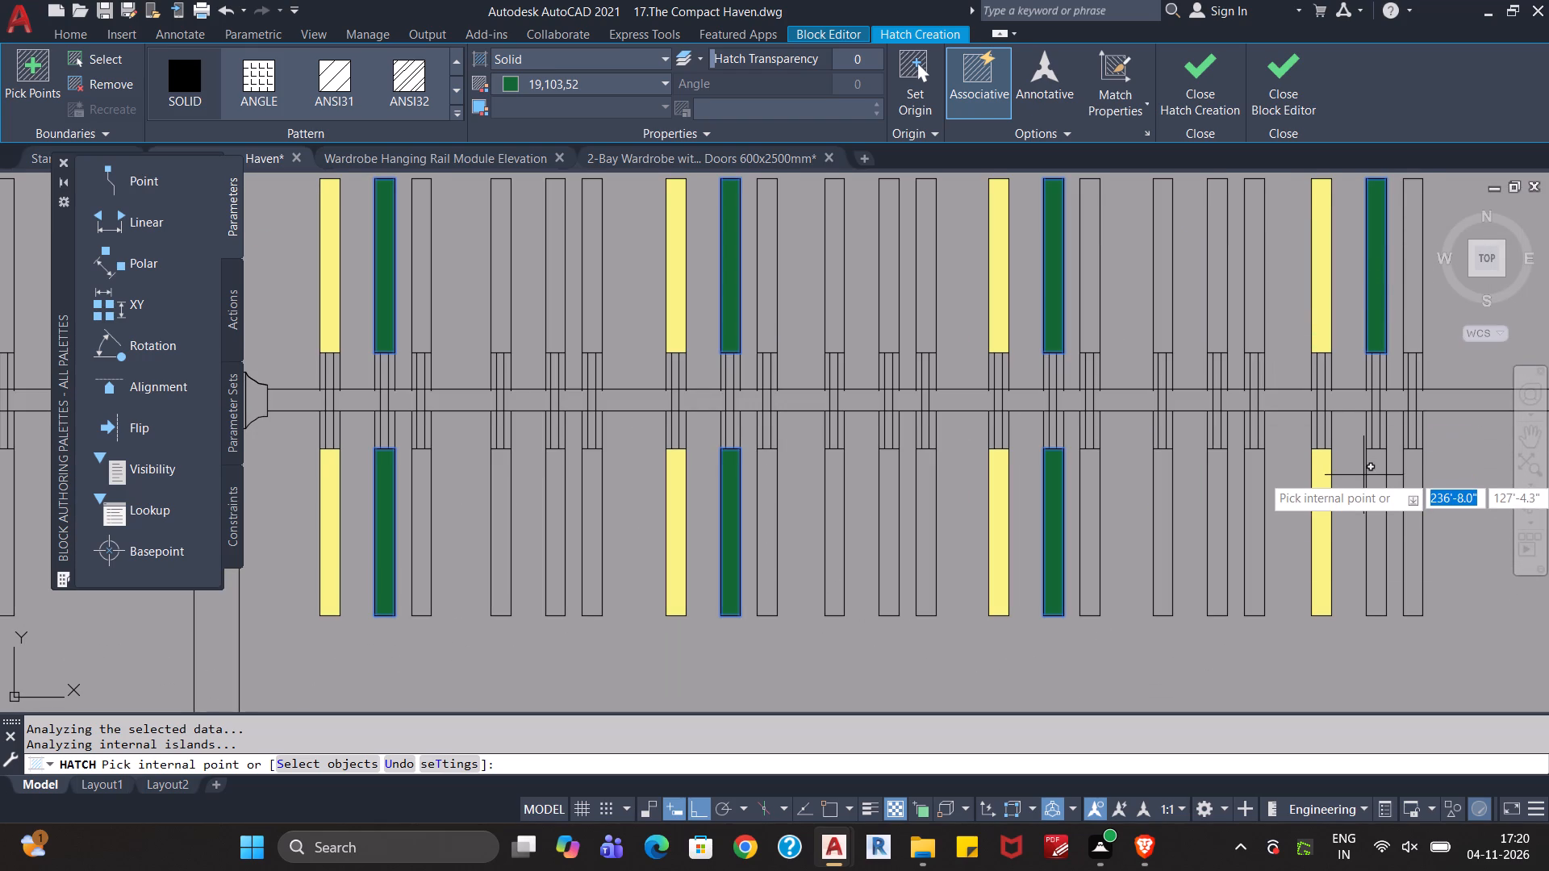
{"action": "left_click", "coordinate": [1371, 542]}
Fill both halves of the second hanger in the left bay's third group with the green hatch and finish hatching.
{"action": "scroll", "coordinate": [985, 452], "scroll_direction": "down", "scroll_amount": 2}
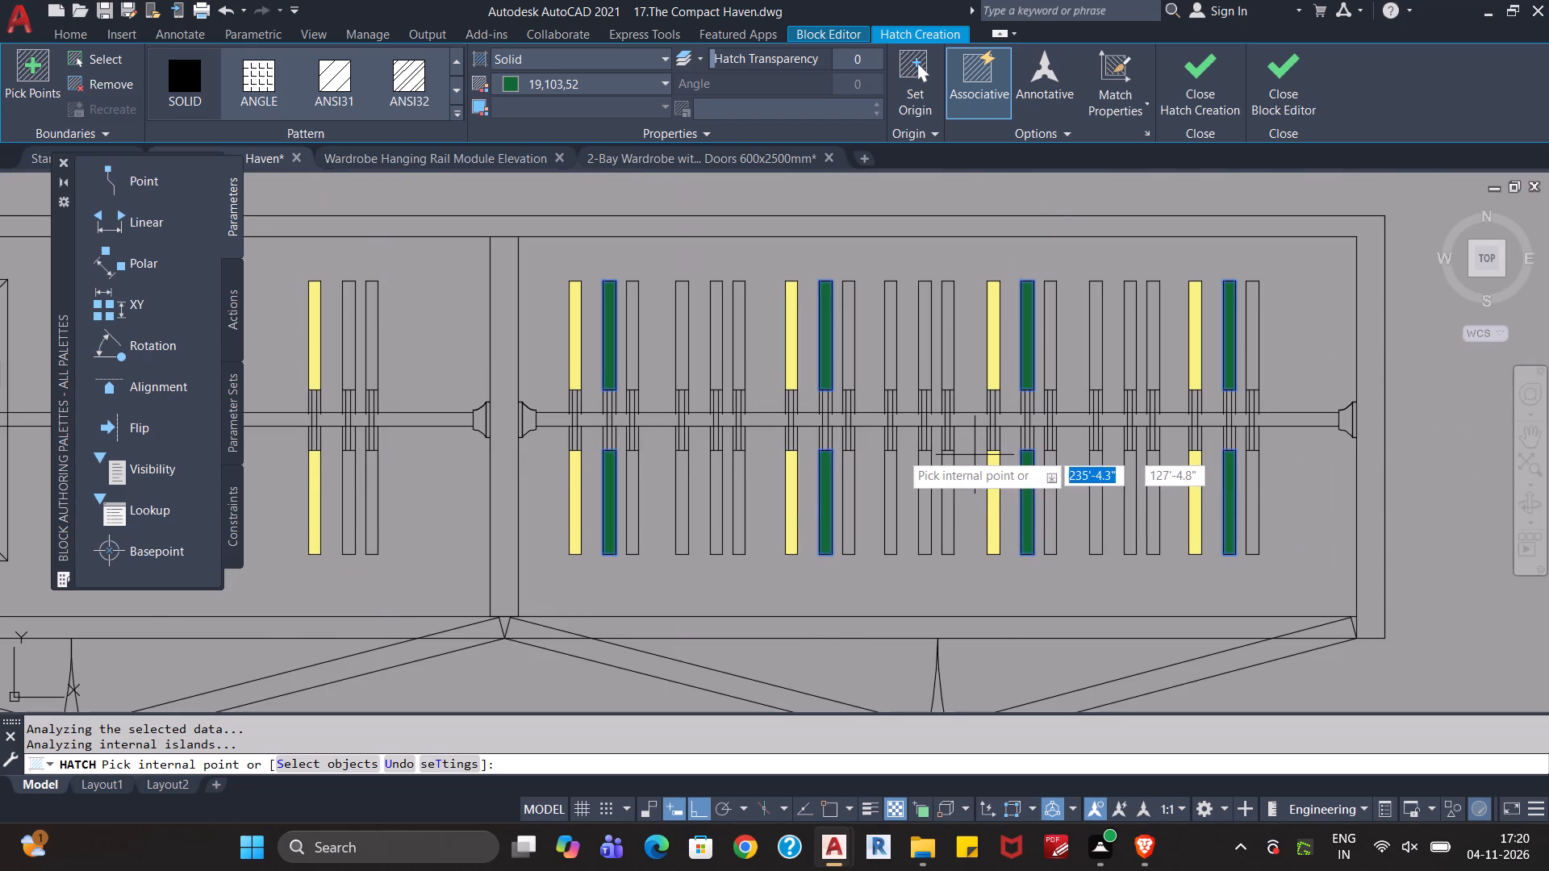
{"action": "scroll", "coordinate": [774, 486], "scroll_direction": "down", "scroll_amount": 1}
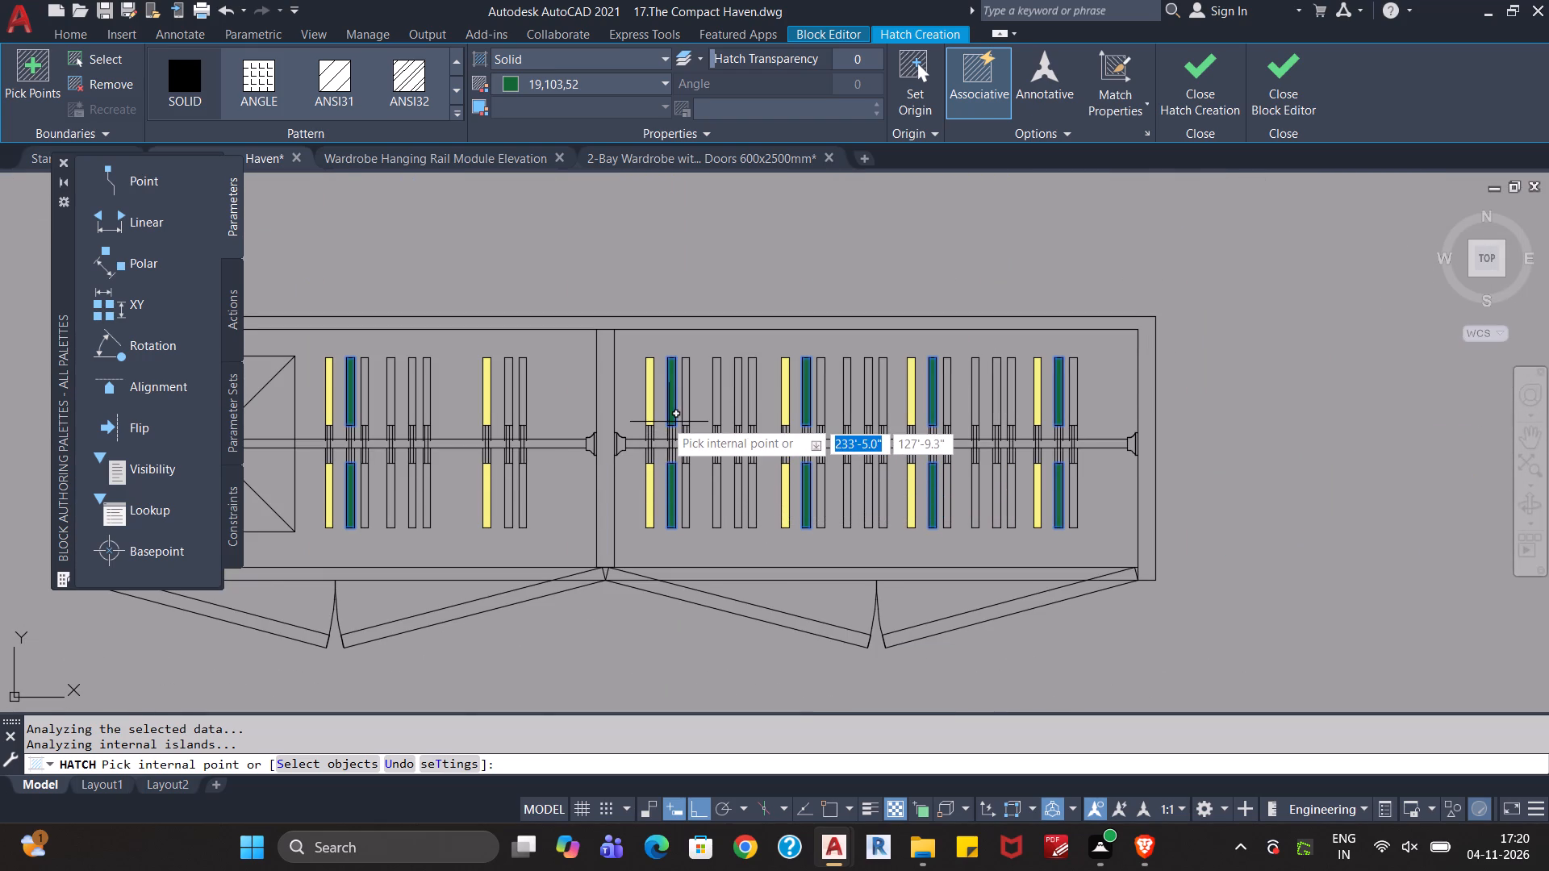
{"action": "scroll", "coordinate": [406, 439], "scroll_direction": "up", "scroll_amount": 2}
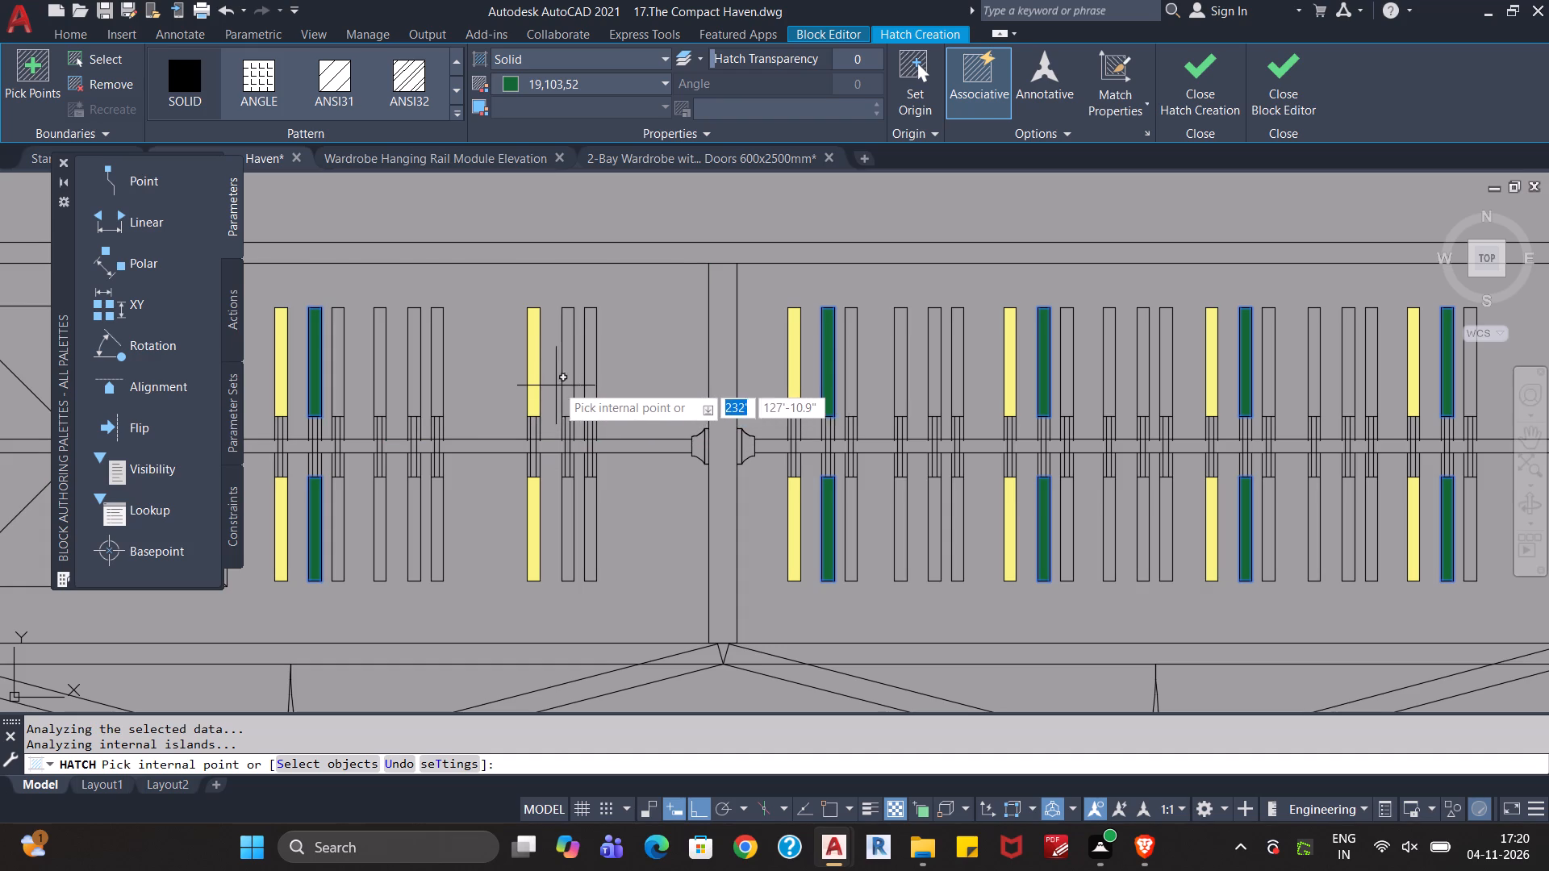
{"action": "left_click", "coordinate": [566, 378]}
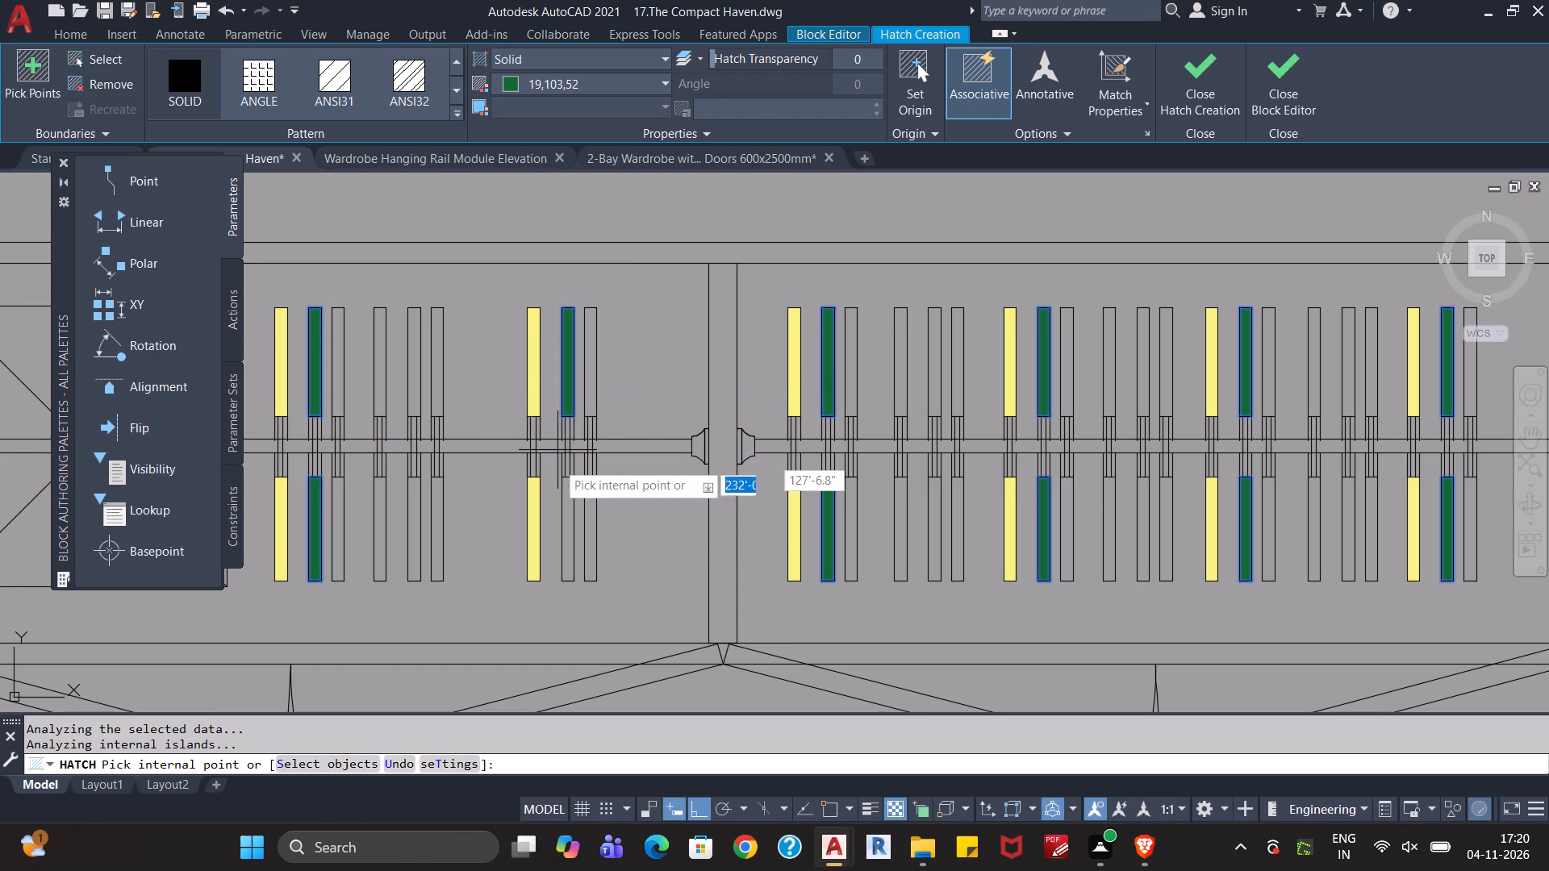
{"action": "left_click", "coordinate": [570, 535]}
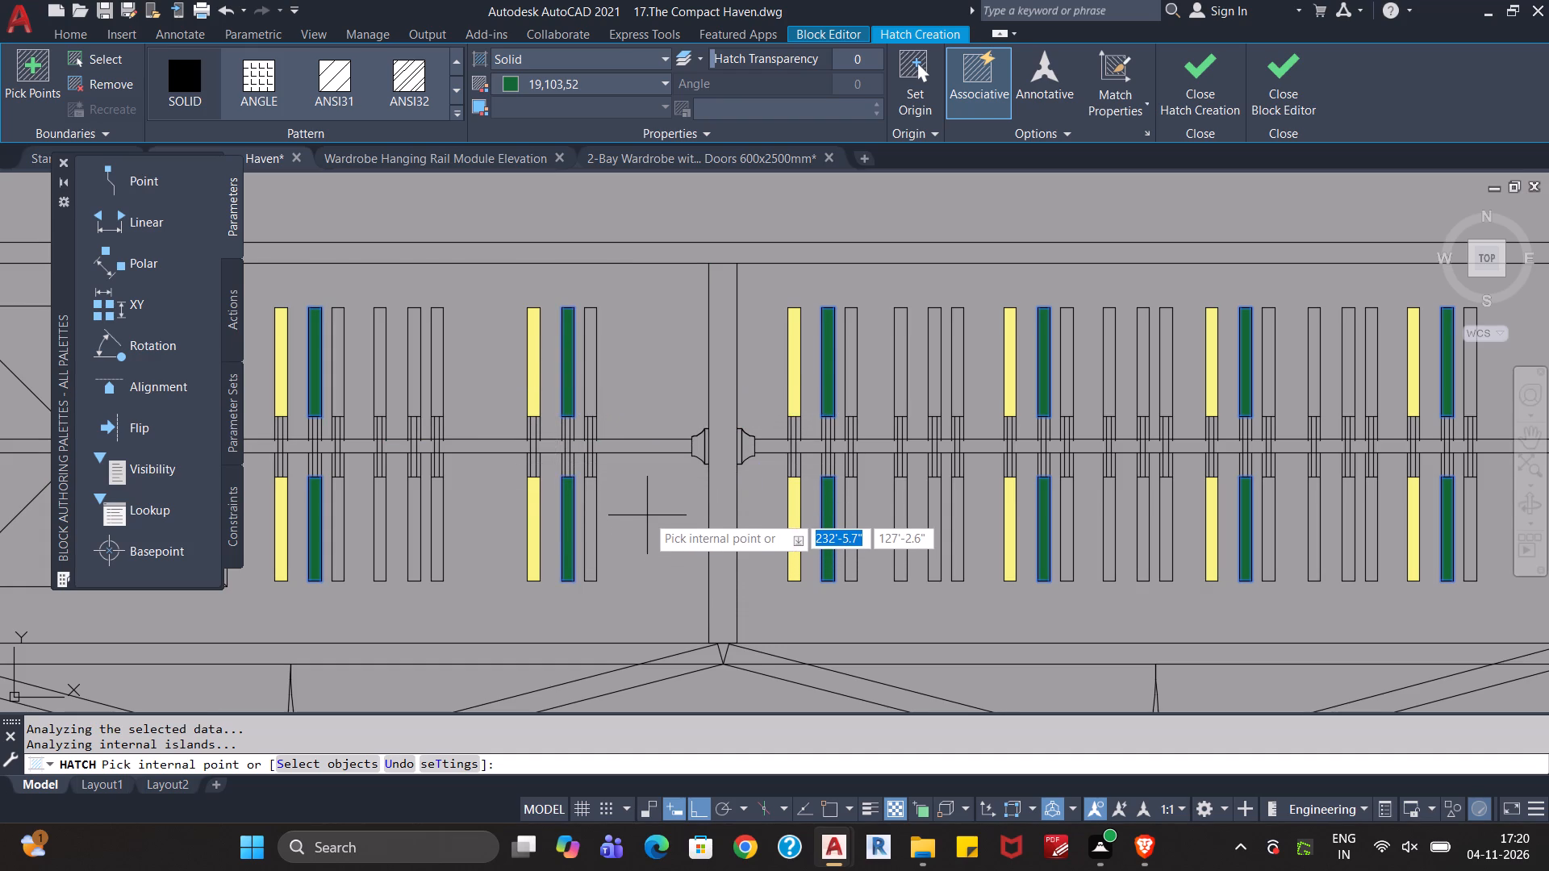
{"action": "key", "text": "Escape"}
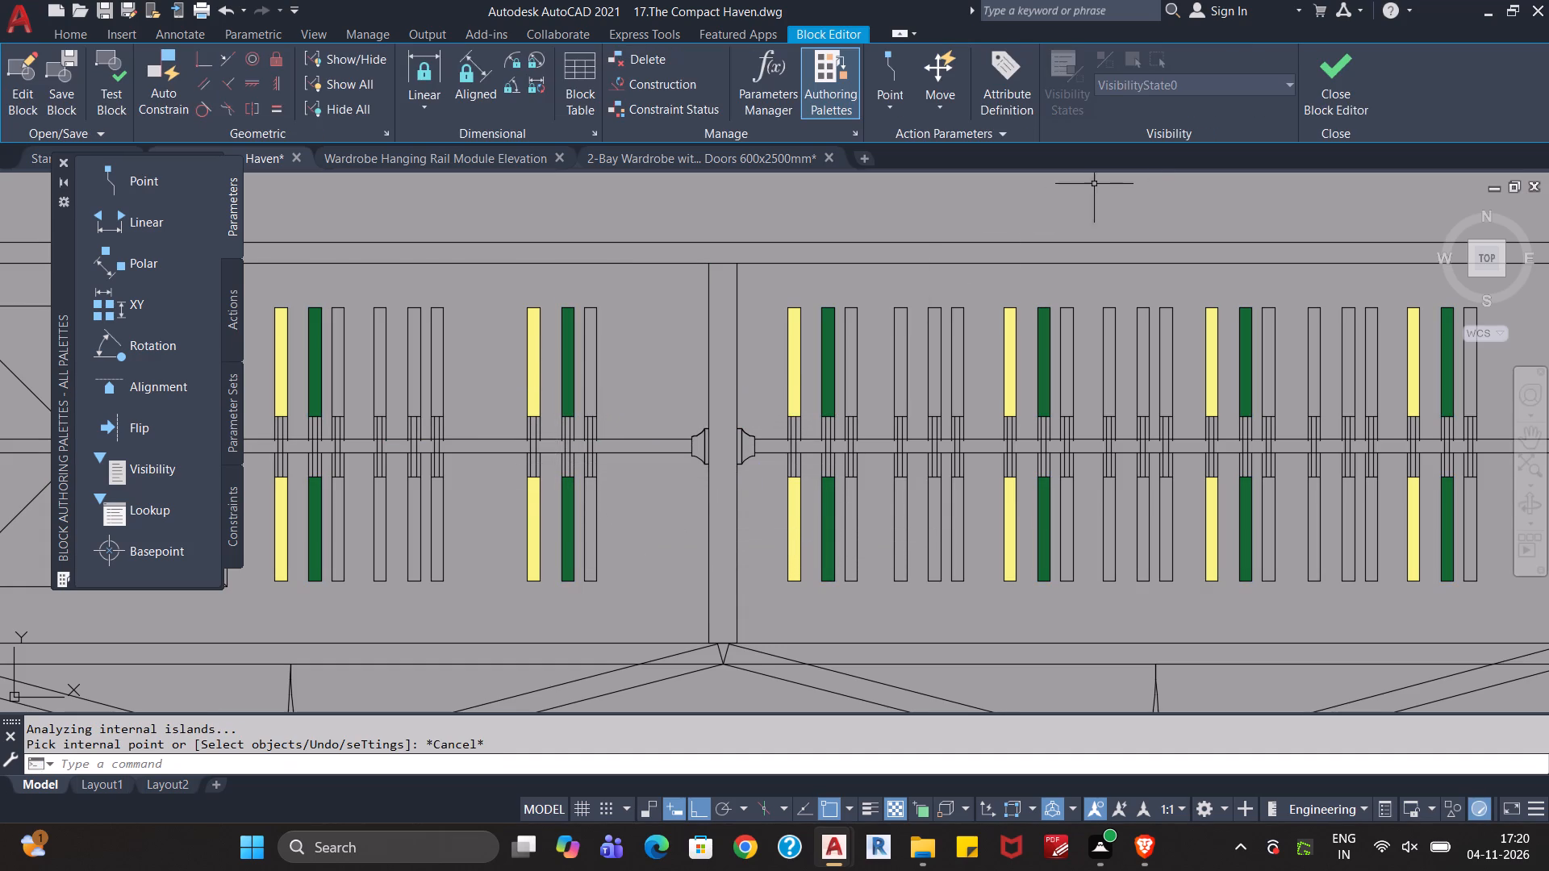
Hatch both halves of the third hanger in the left bay's first and third groups with a solid fill in colour 248,153,30.
{"action": "scroll", "coordinate": [977, 223], "scroll_direction": "down", "scroll_amount": 1}
{"action": "middle_click_drag", "start_coordinate": [774, 303], "coordinate": [742, 352]}
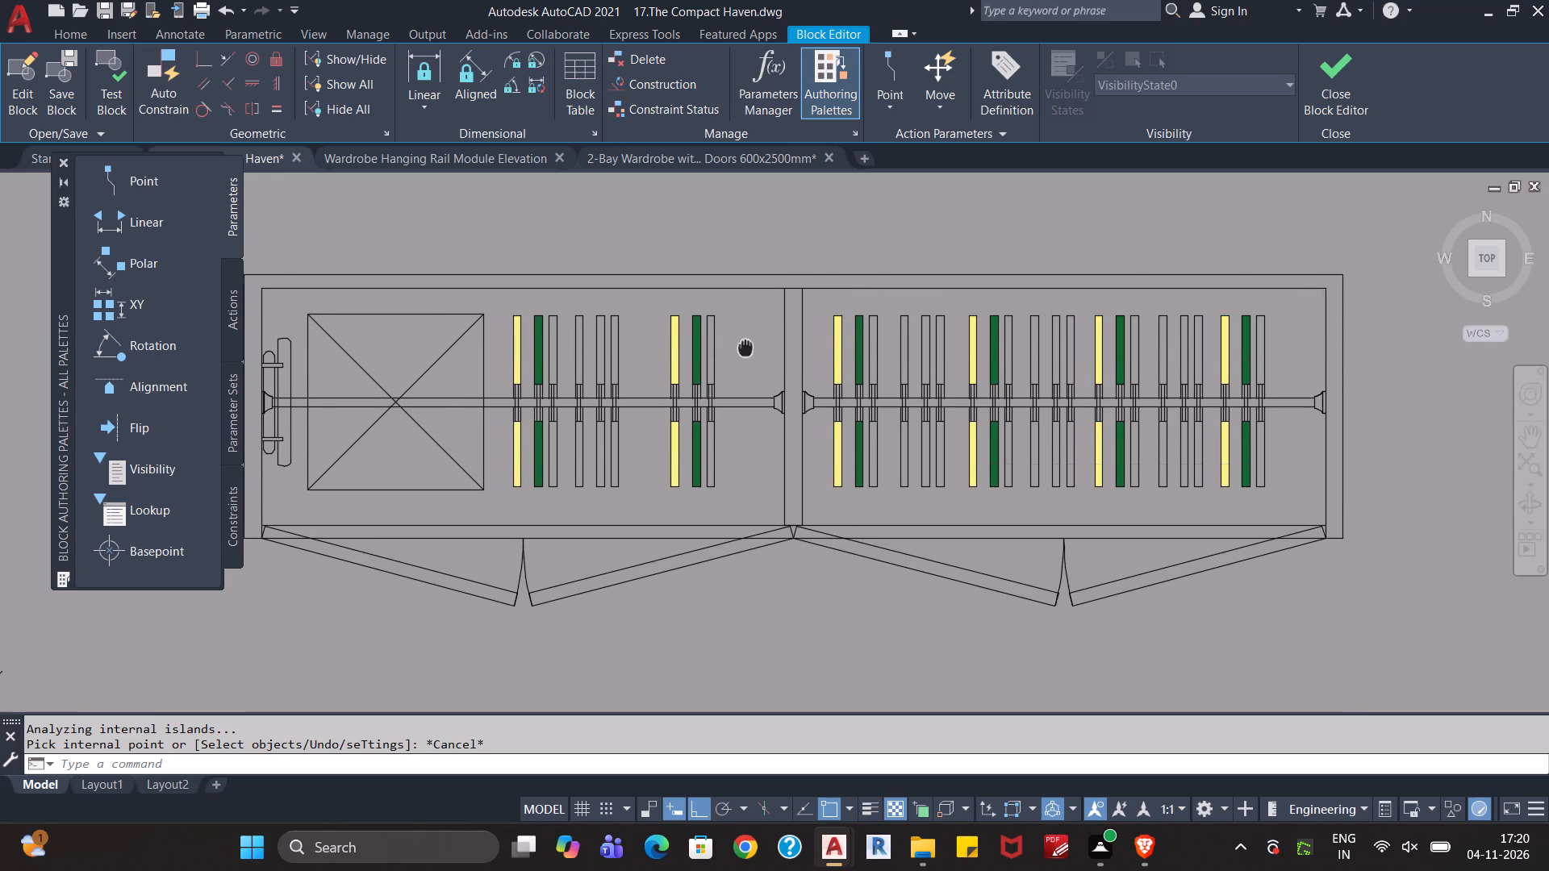
{"action": "middle_click_drag", "start_coordinate": [742, 352], "coordinate": [739, 357]}
{"action": "type", "text": "ha"}
{"action": "key", "text": "Return"}
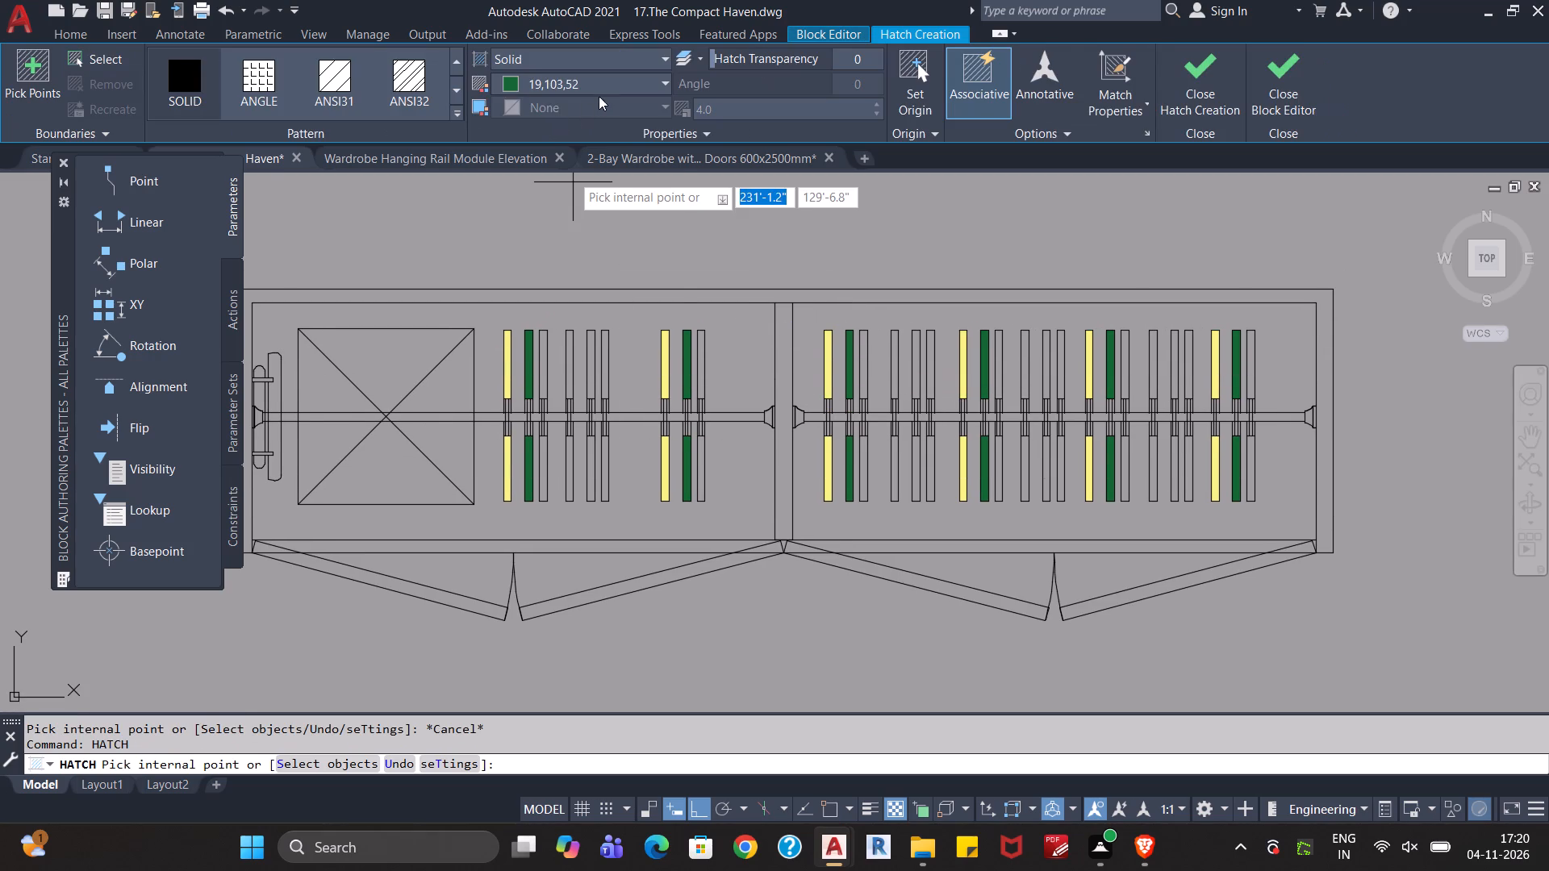
{"action": "left_click", "coordinate": [602, 90]}
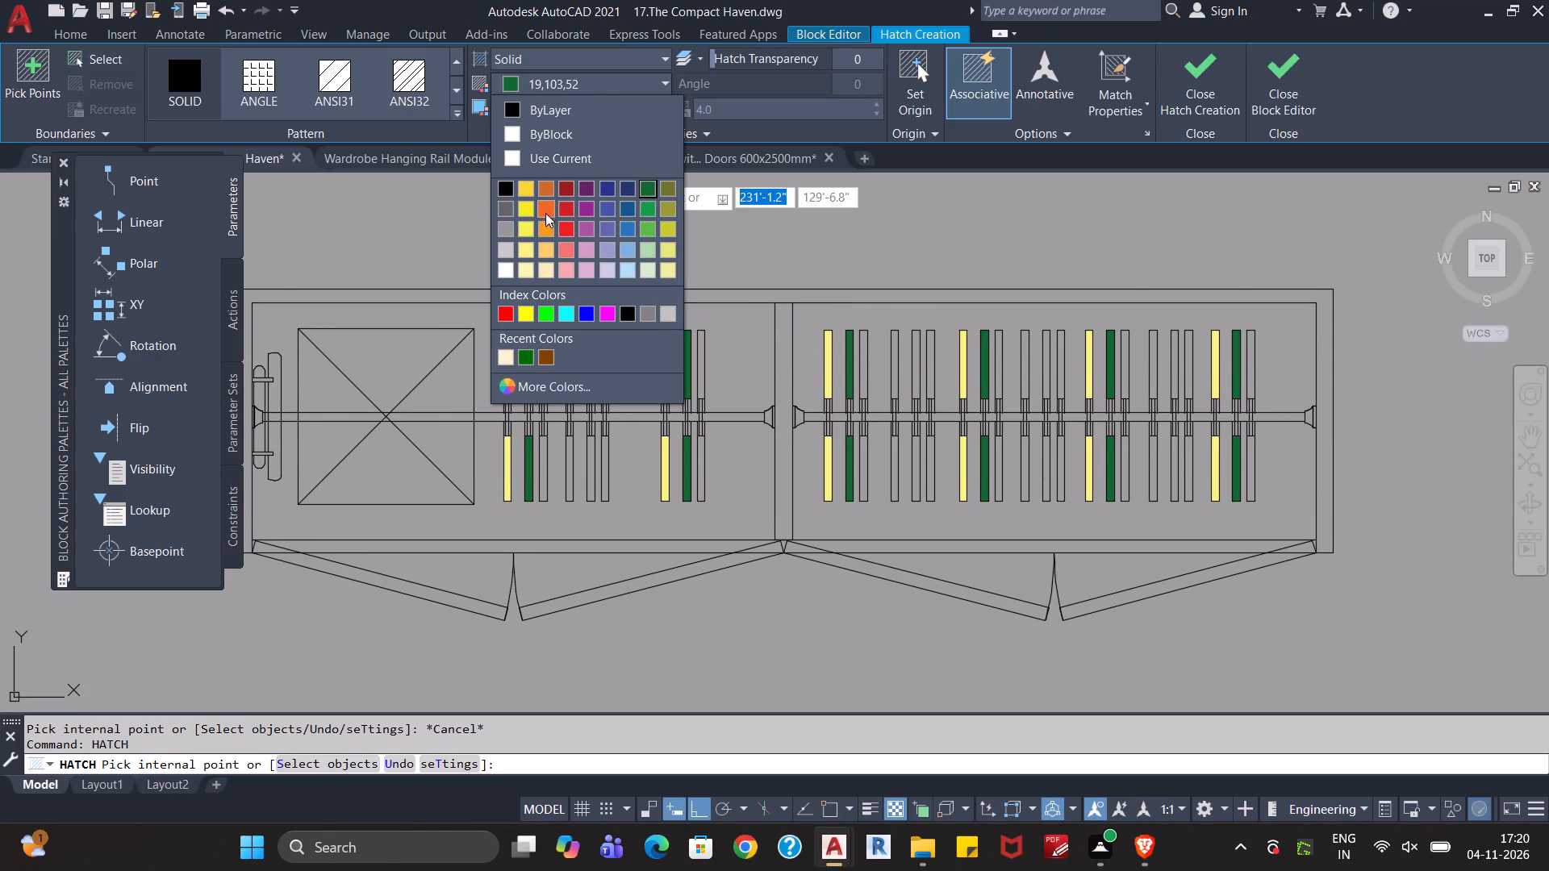
{"action": "left_click", "coordinate": [544, 231]}
{"action": "scroll", "coordinate": [544, 354], "scroll_direction": "up", "scroll_amount": 2}
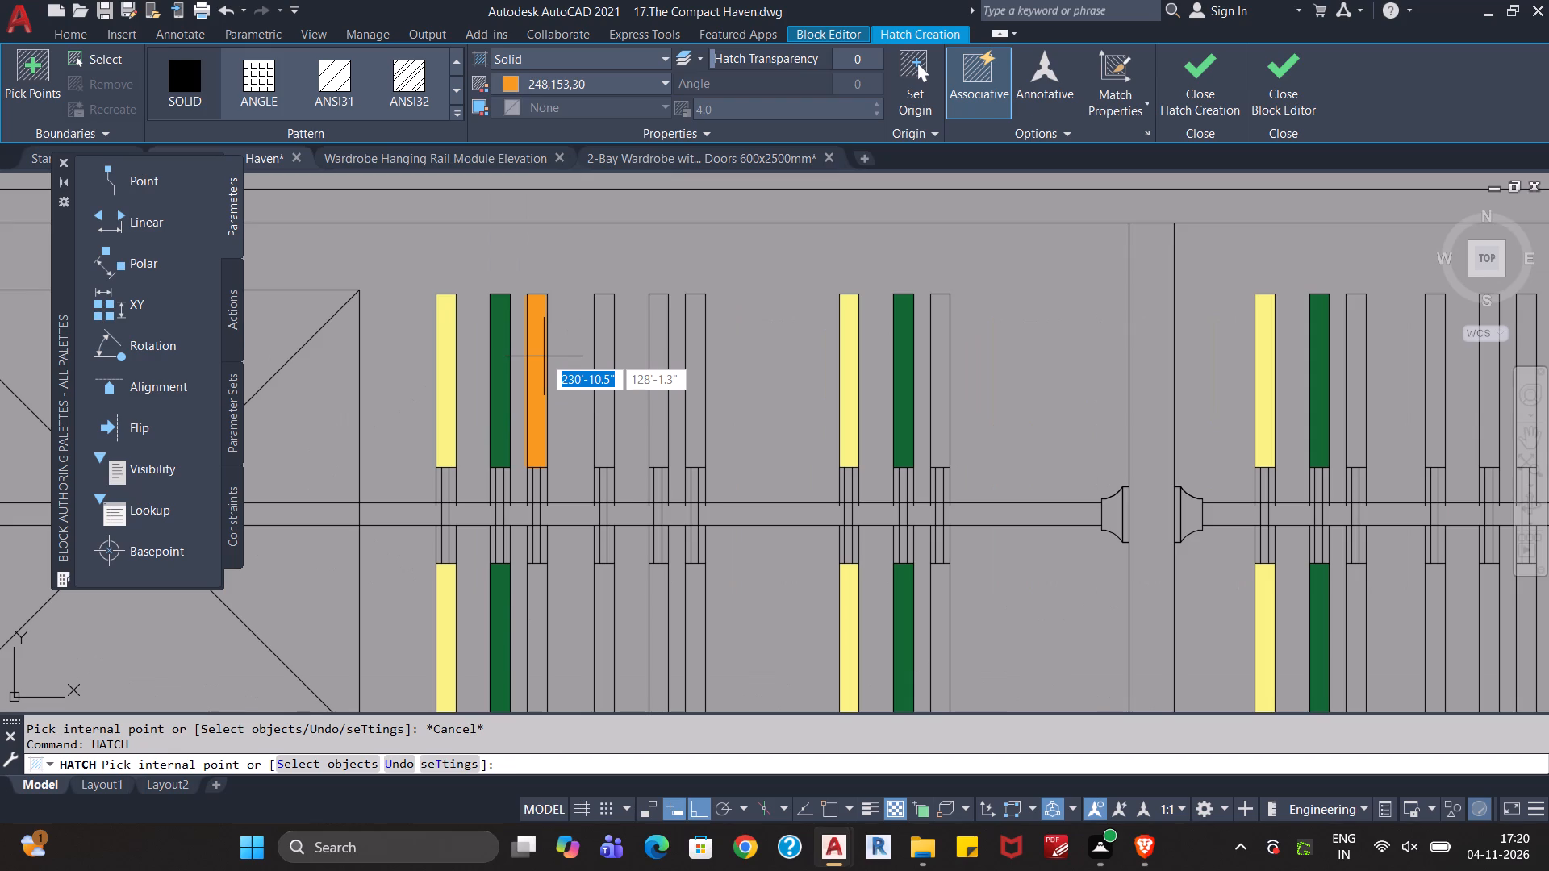
{"action": "left_click", "coordinate": [544, 356]}
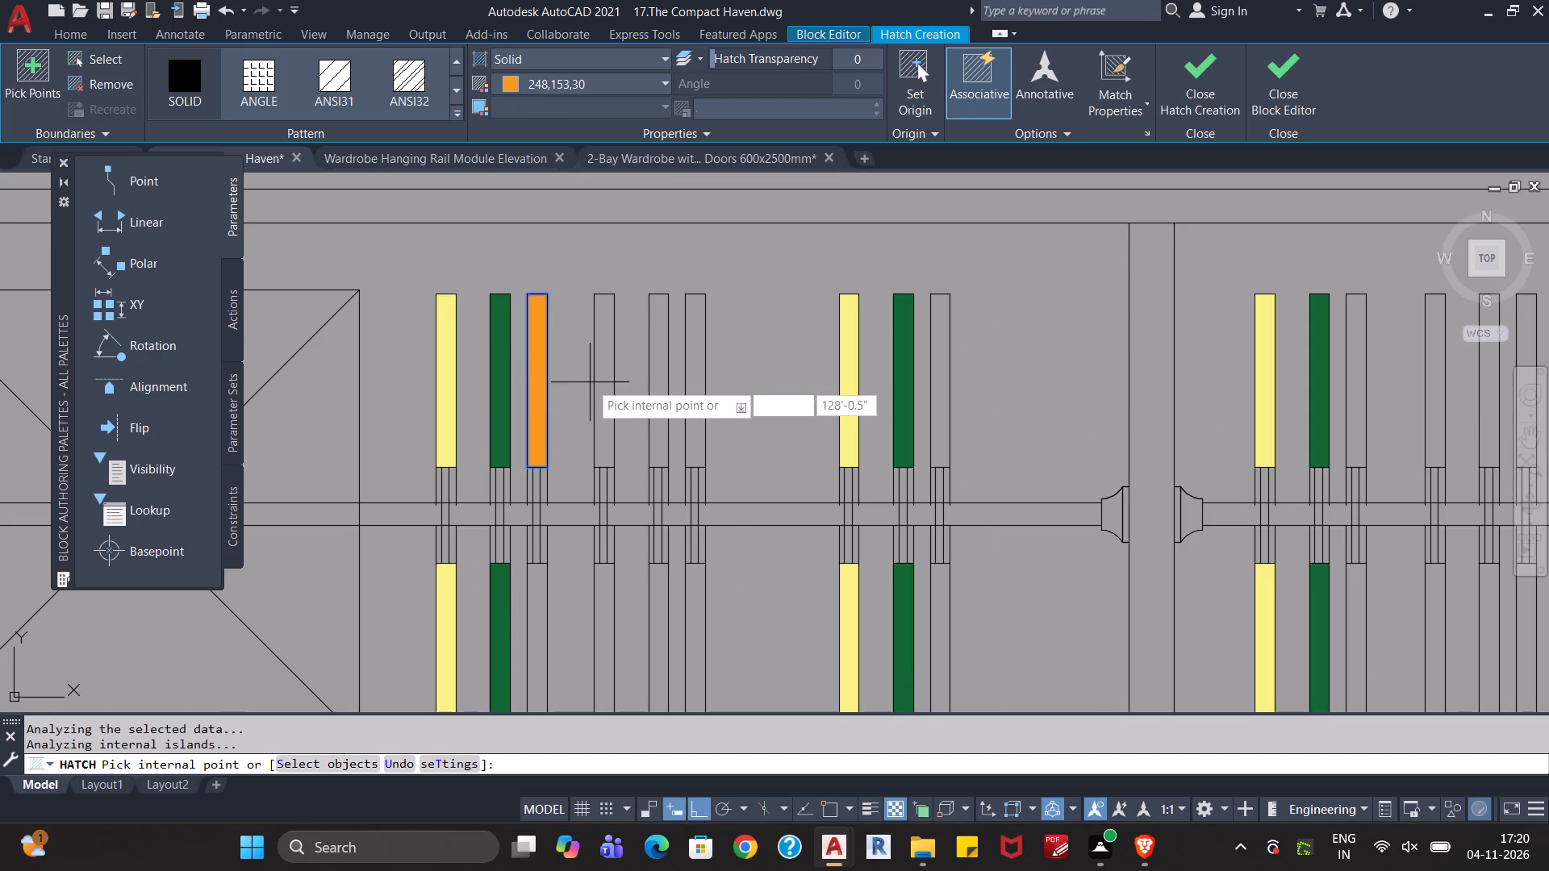
{"action": "middle_click_drag", "start_coordinate": [591, 384], "coordinate": [584, 261]}
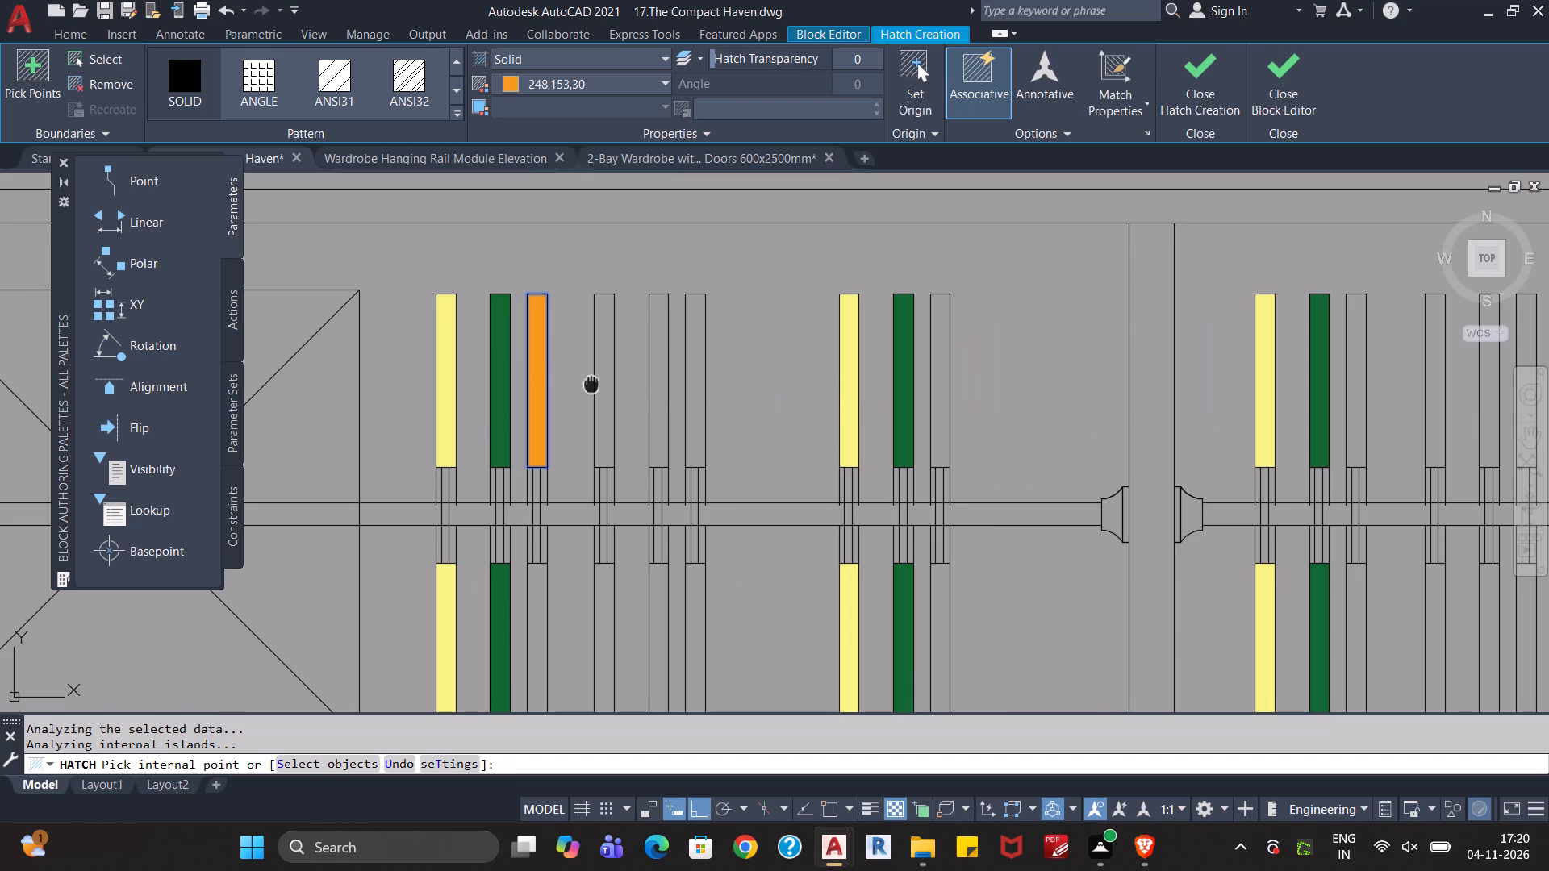
{"action": "scroll", "coordinate": [578, 302], "scroll_direction": "down", "scroll_amount": 1}
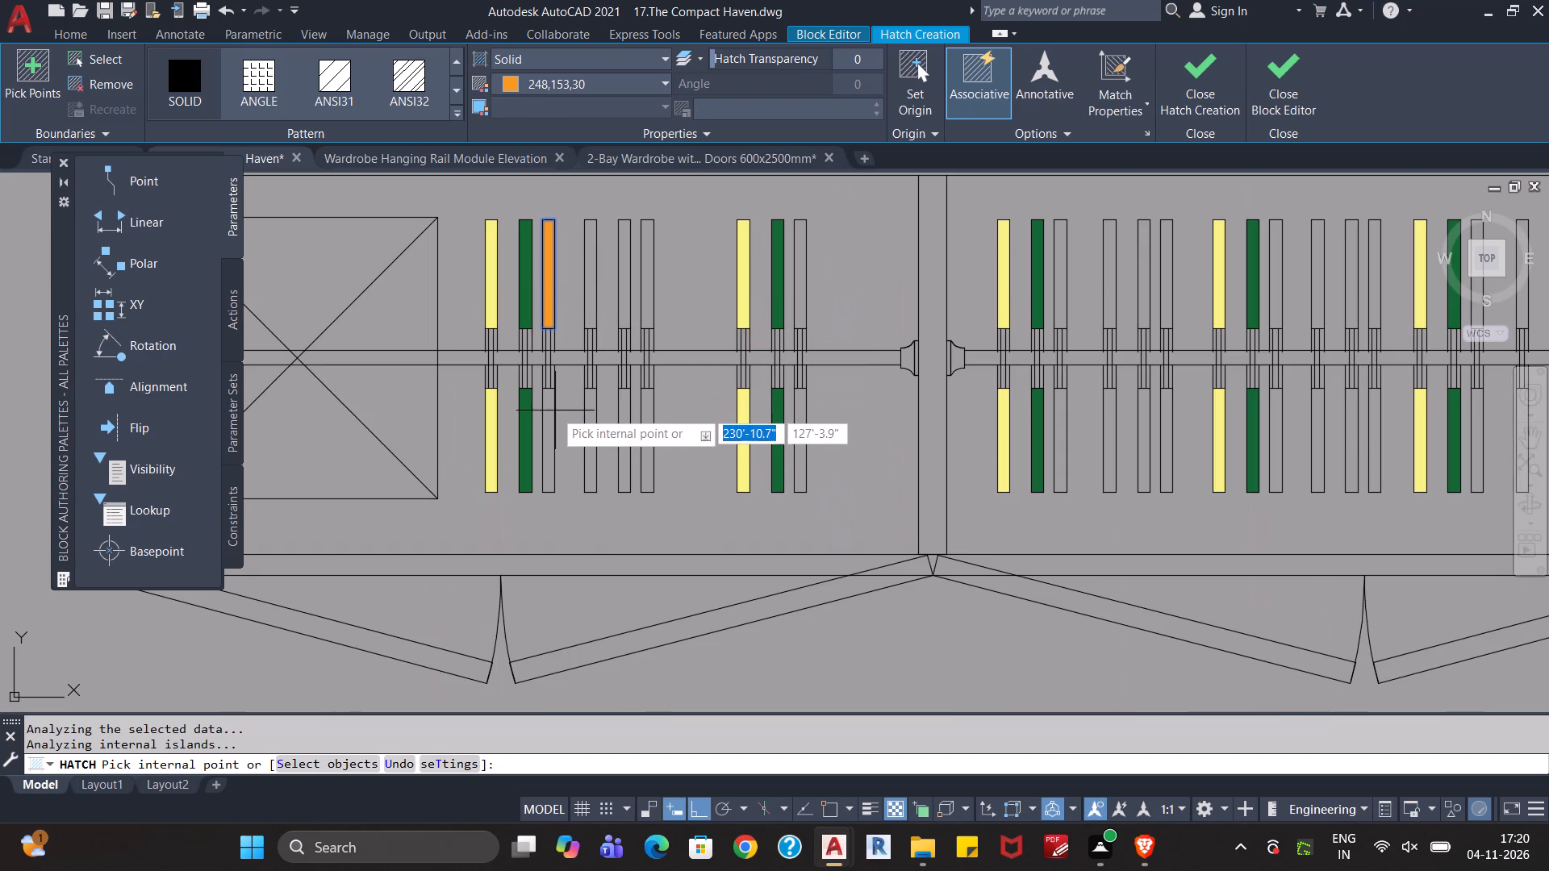
{"action": "left_click", "coordinate": [546, 427]}
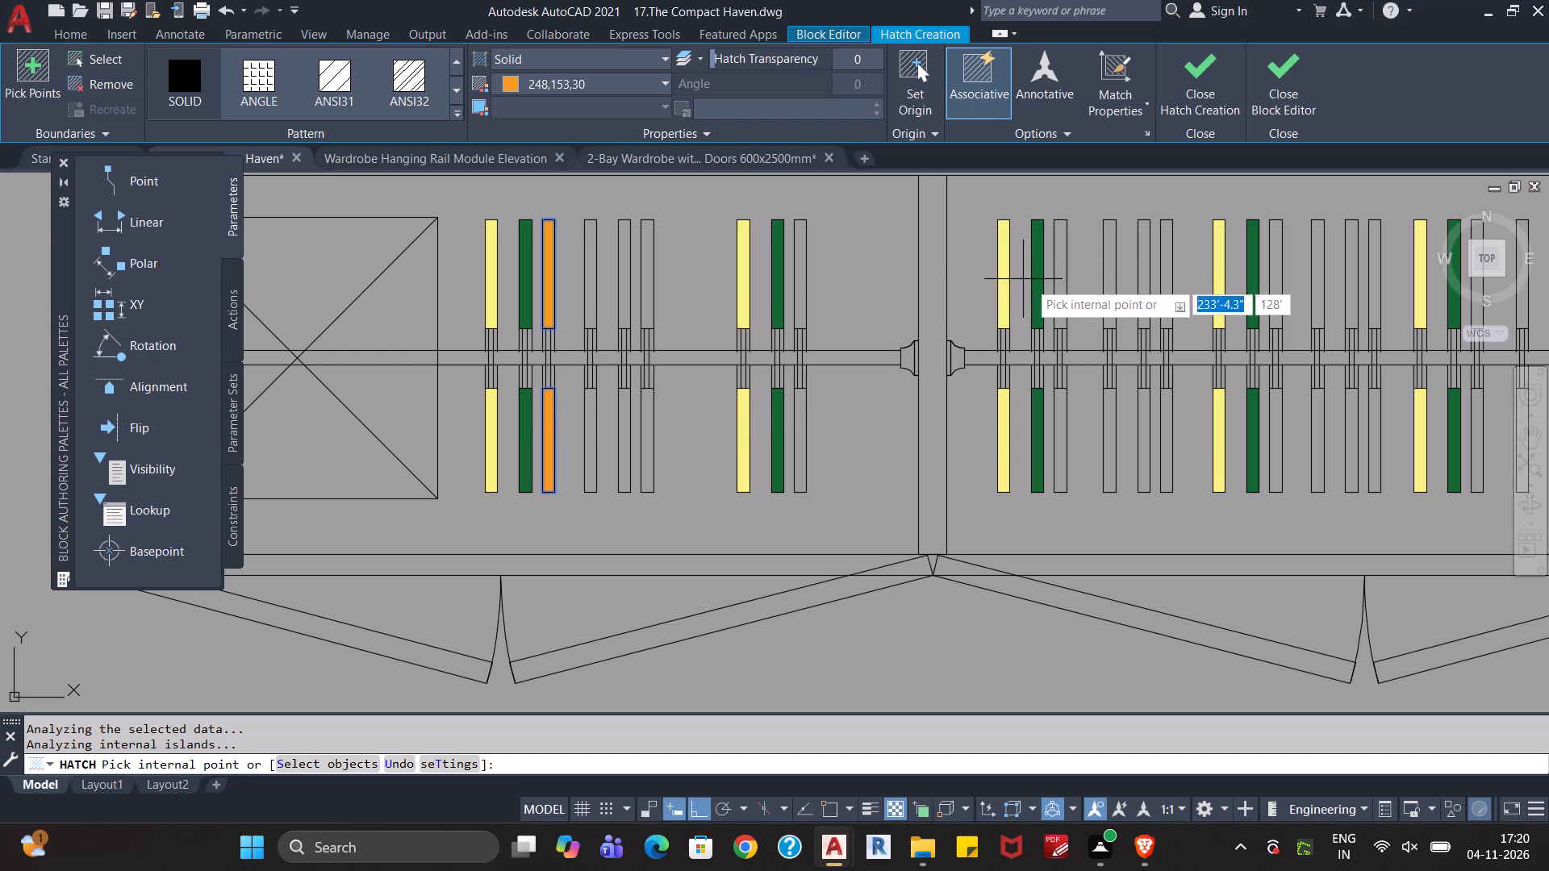
{"action": "left_click", "coordinate": [798, 275]}
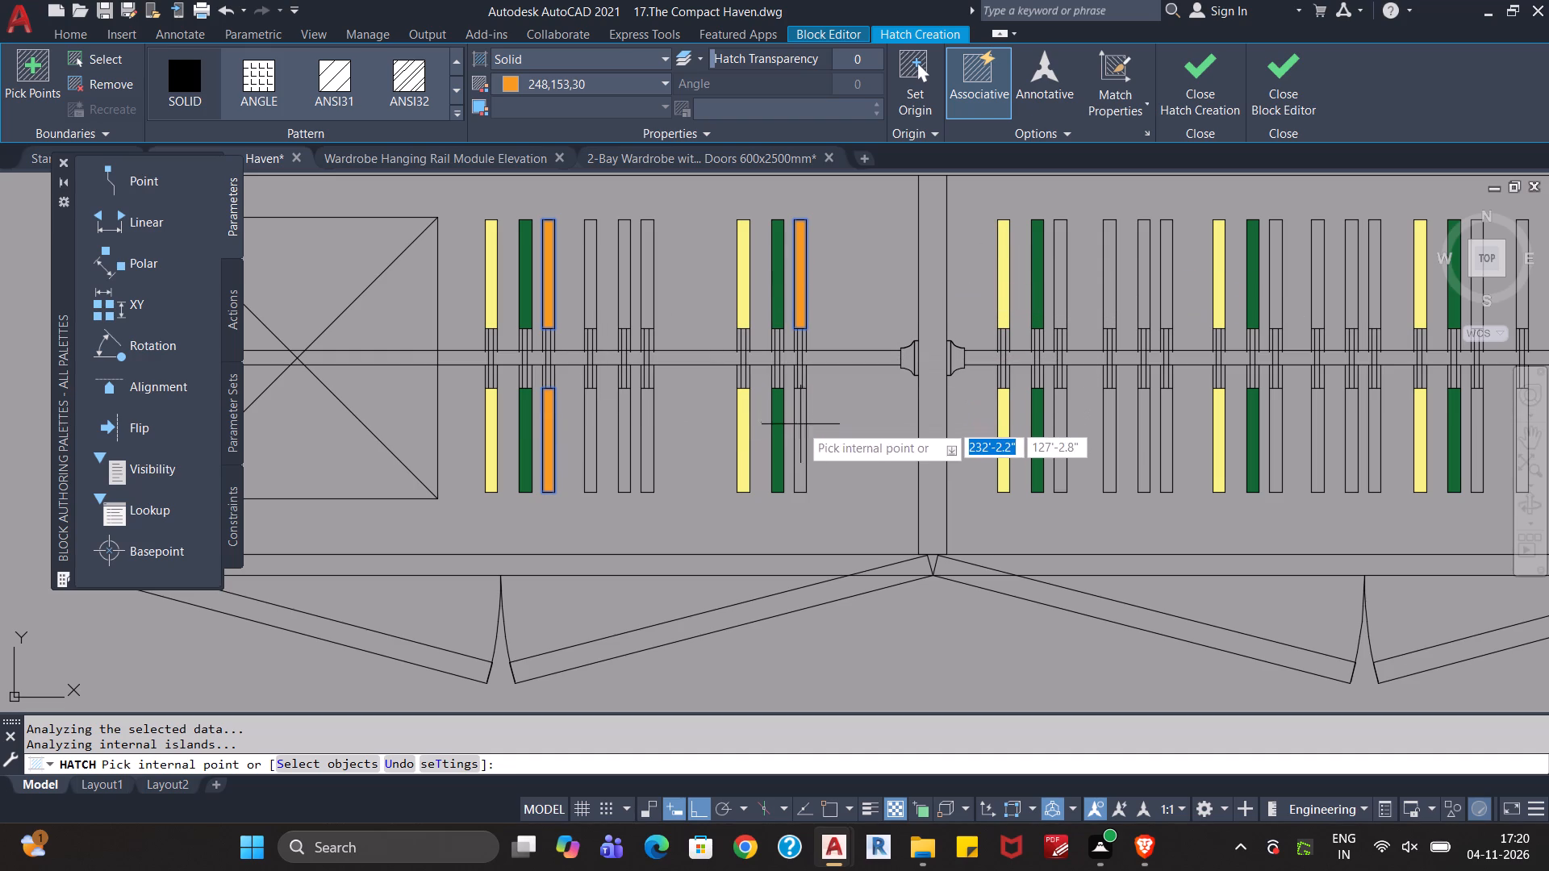
{"action": "left_click", "coordinate": [801, 431]}
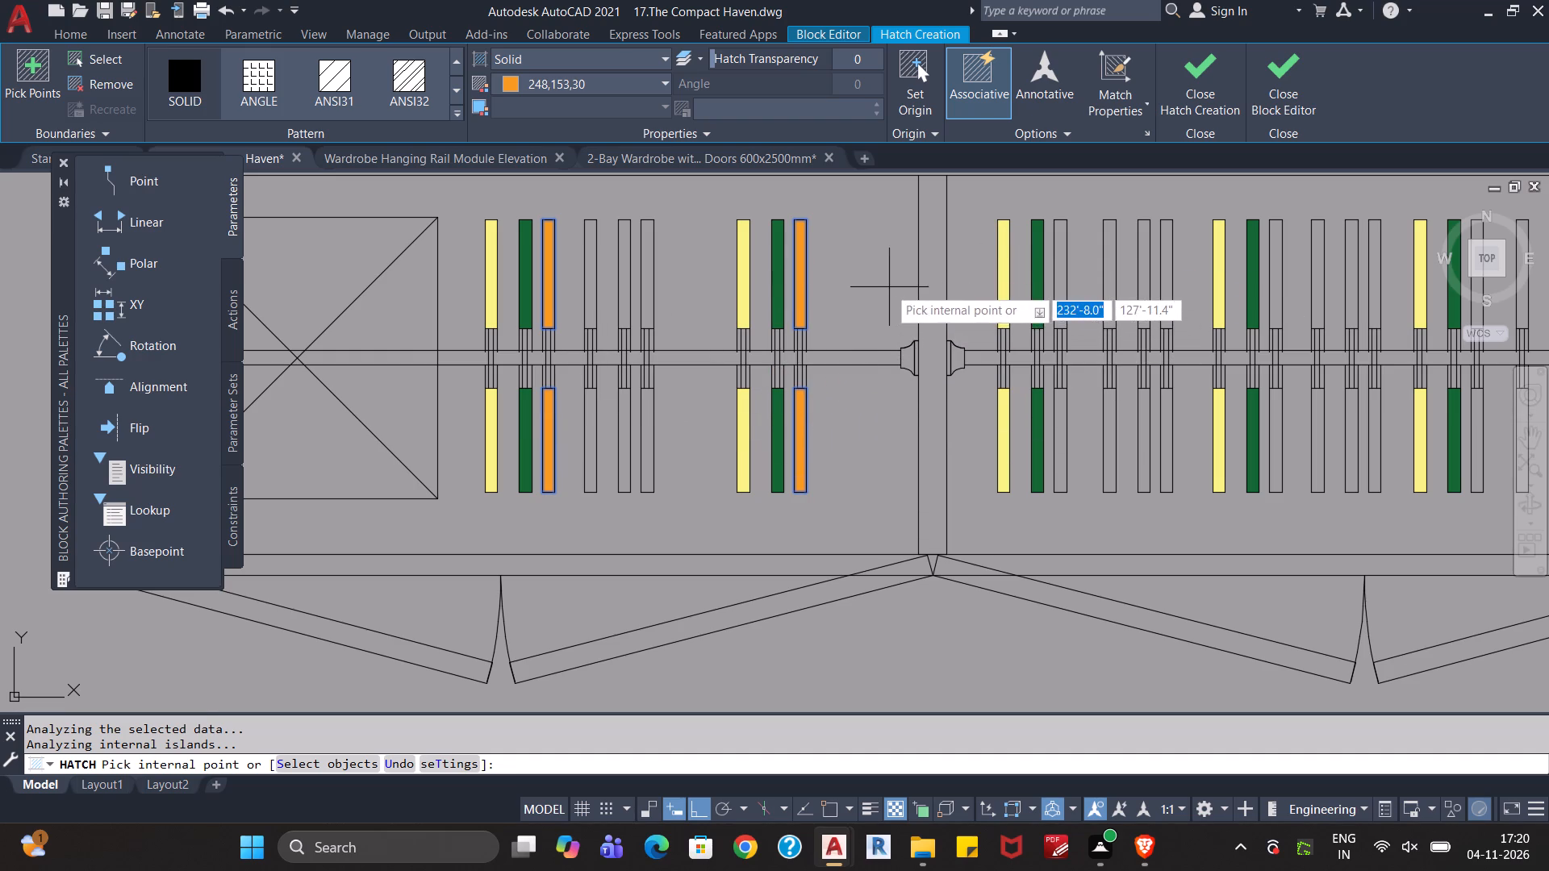
Fill both halves of the third hanger in the right bay's first and third groups with the orange 248,153,30 solid hatch.
{"action": "middle_click_drag", "start_coordinate": [888, 287], "coordinate": [664, 302]}
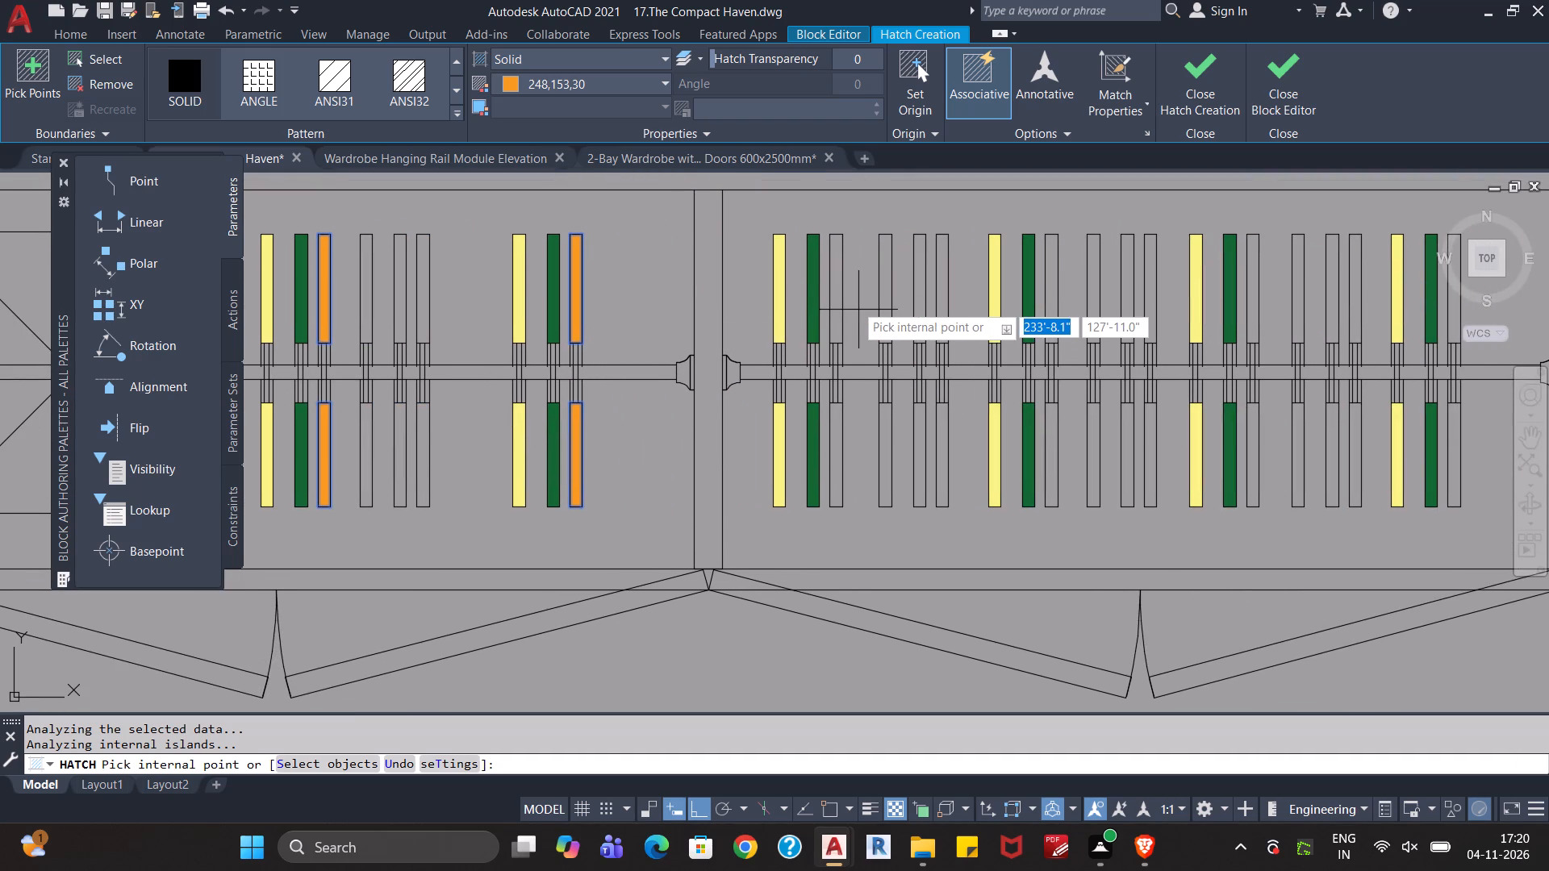
{"action": "left_click", "coordinate": [835, 278]}
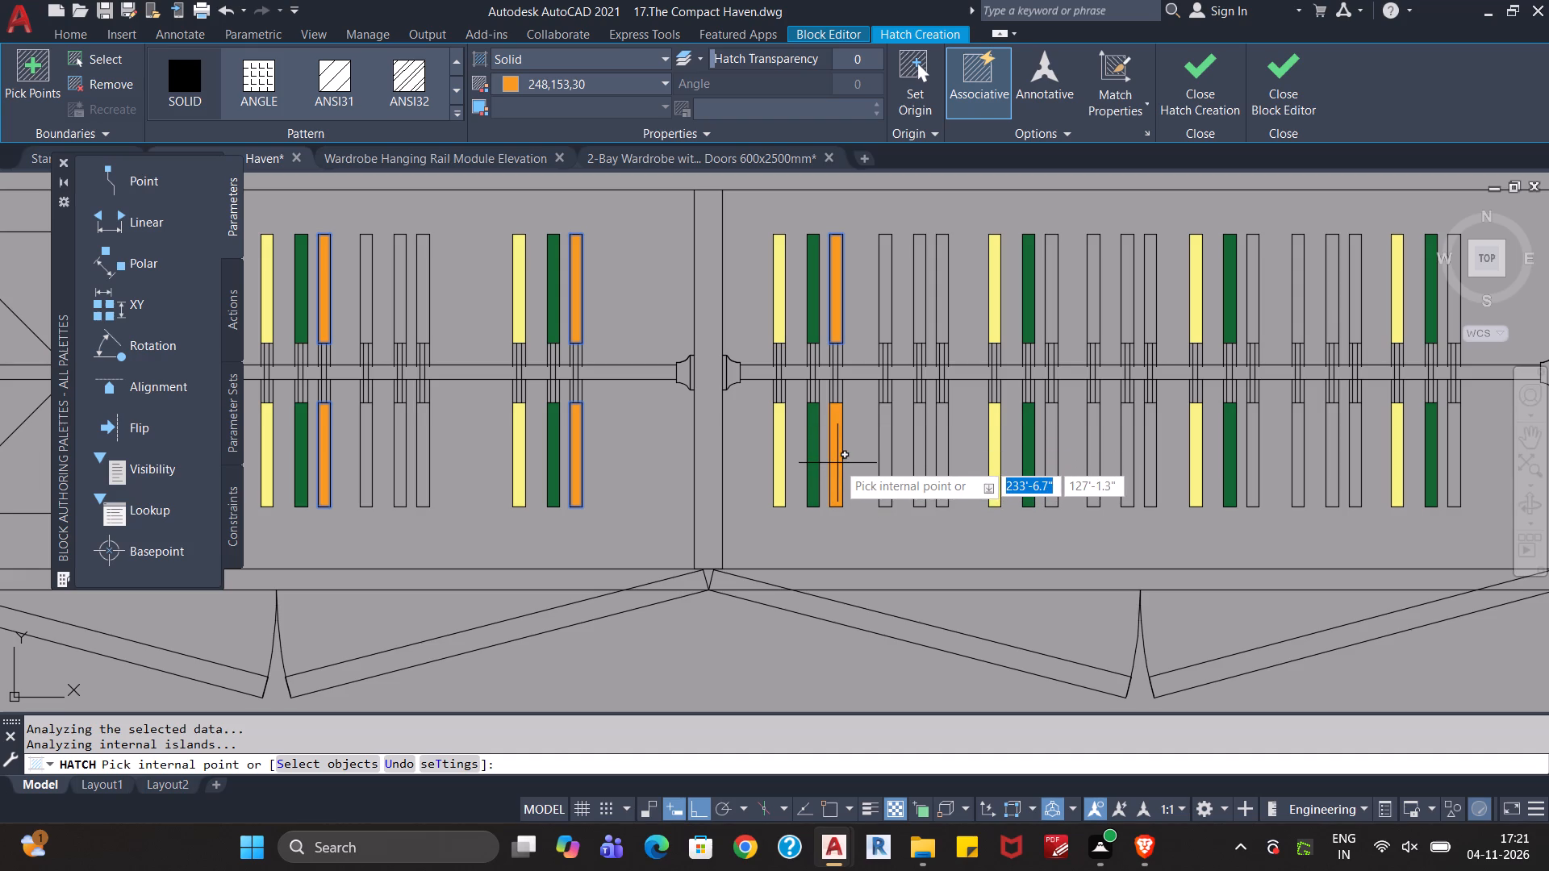
{"action": "left_click", "coordinate": [837, 463]}
{"action": "scroll", "coordinate": [837, 463], "scroll_direction": "down", "scroll_amount": 4}
{"action": "scroll", "coordinate": [853, 492], "scroll_direction": "up", "scroll_amount": 2}
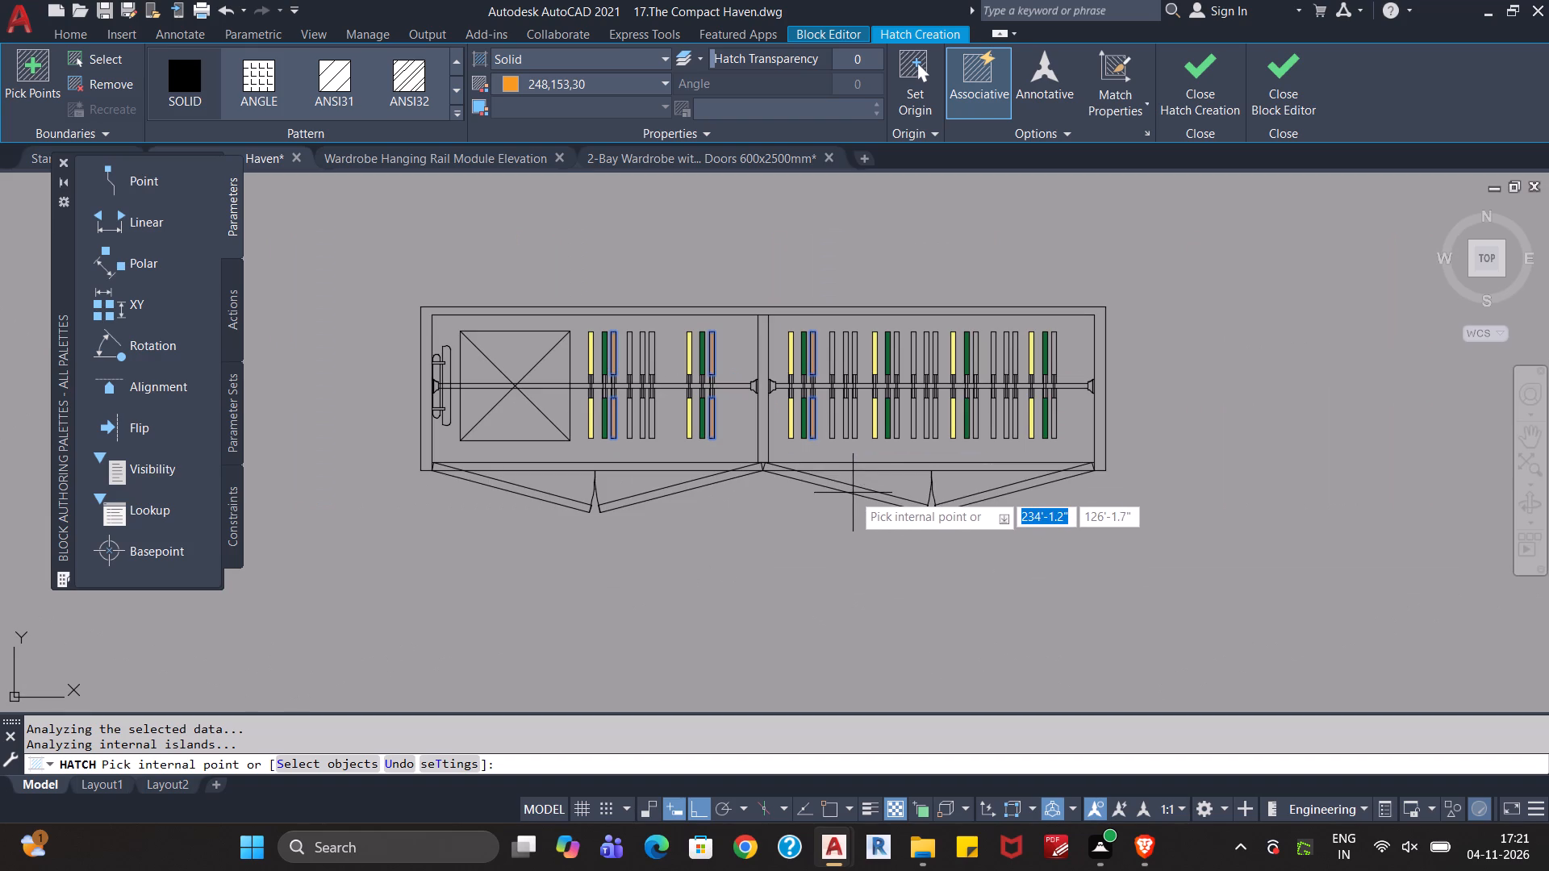
{"action": "scroll", "coordinate": [811, 475], "scroll_direction": "up", "scroll_amount": 1}
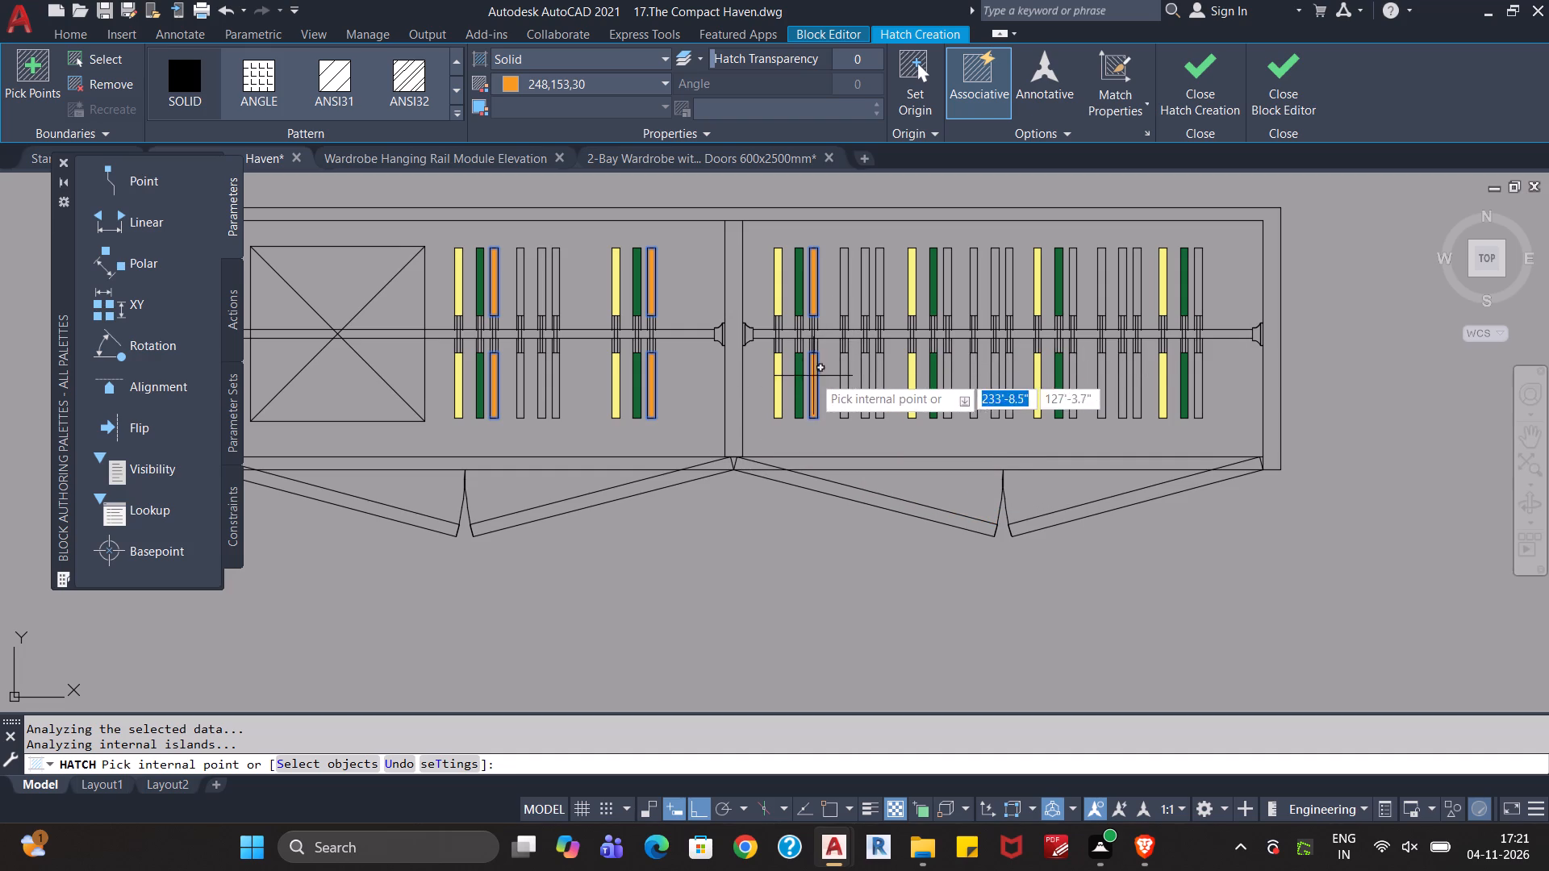
{"action": "scroll", "coordinate": [928, 315], "scroll_direction": "up", "scroll_amount": 2}
{"action": "left_click", "coordinate": [974, 275]}
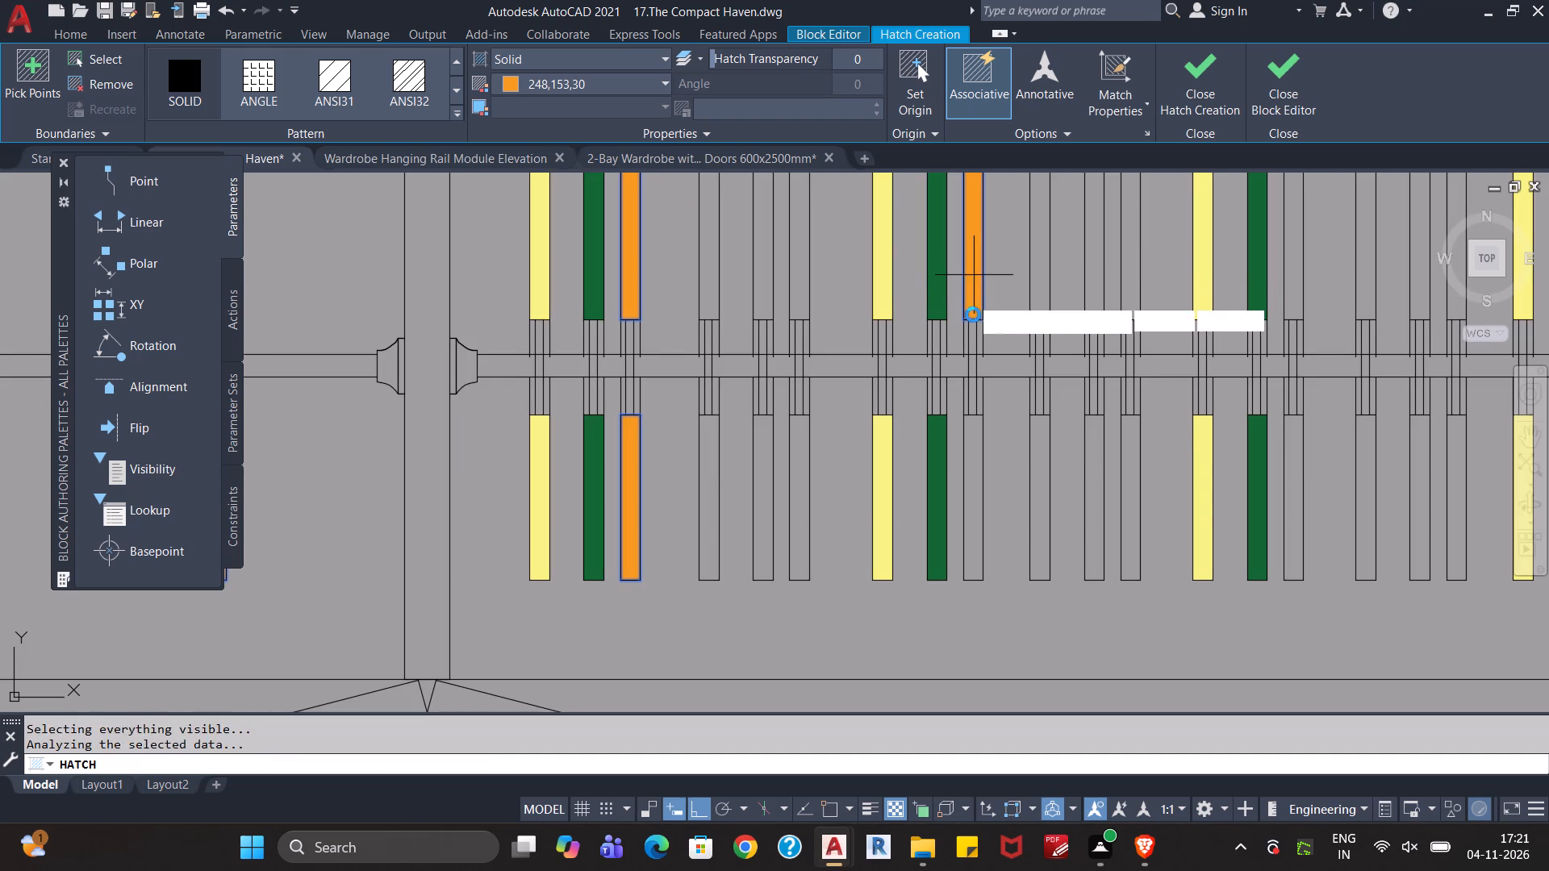
{"action": "left_click", "coordinate": [971, 482]}
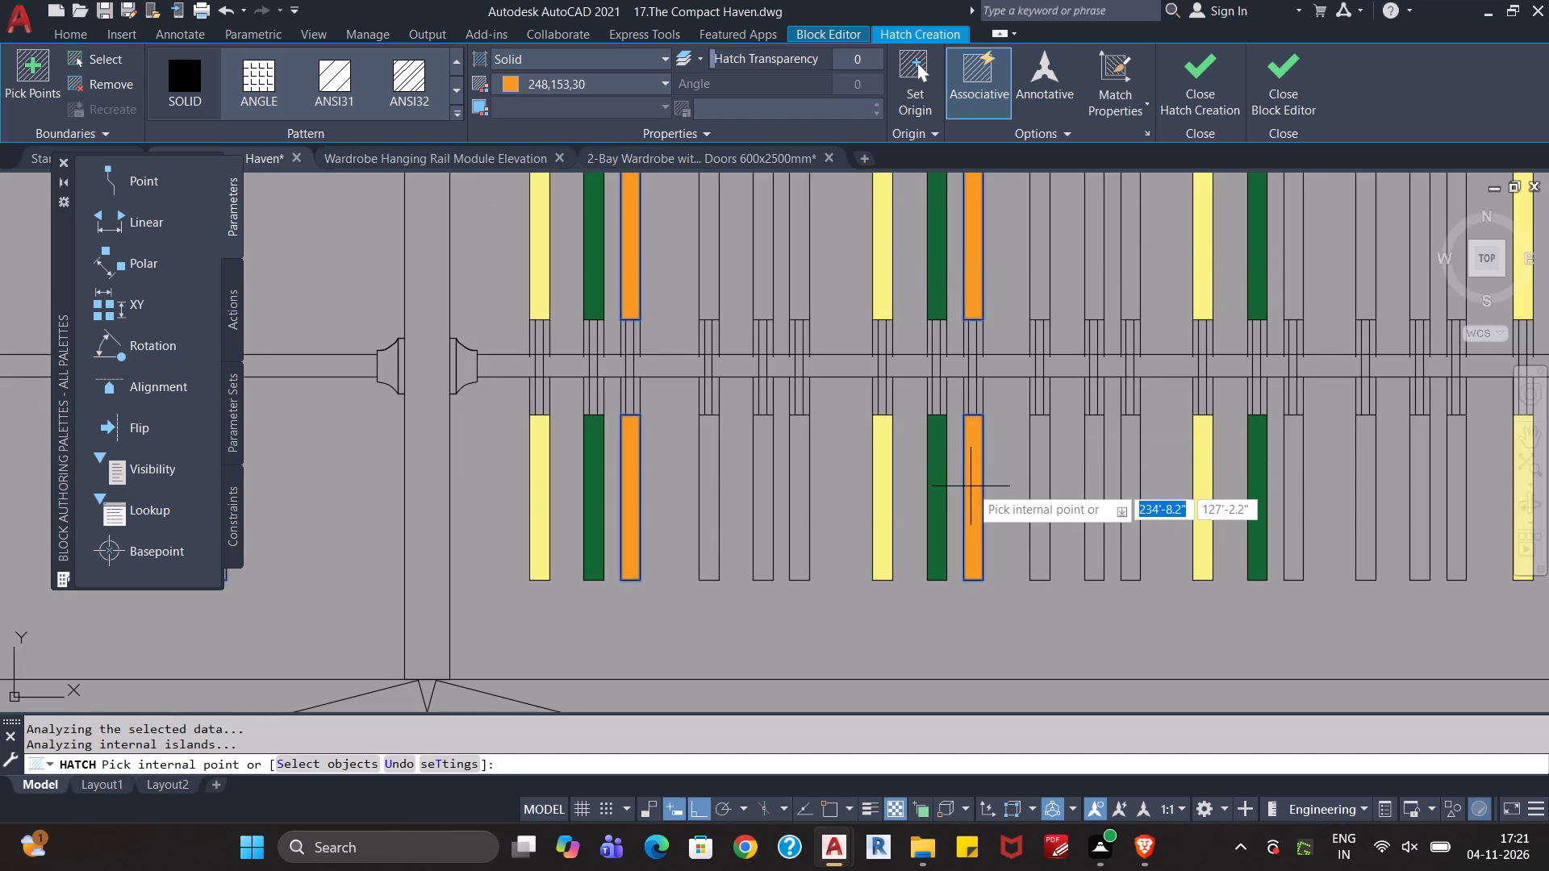
{"action": "key", "text": "Escape"}
Hatch both halves of the third hanger in the right bay's fifth and seventh groups with the same orange solid fill.
{"action": "middle_click_drag", "start_coordinate": [993, 474], "coordinate": [890, 473]}
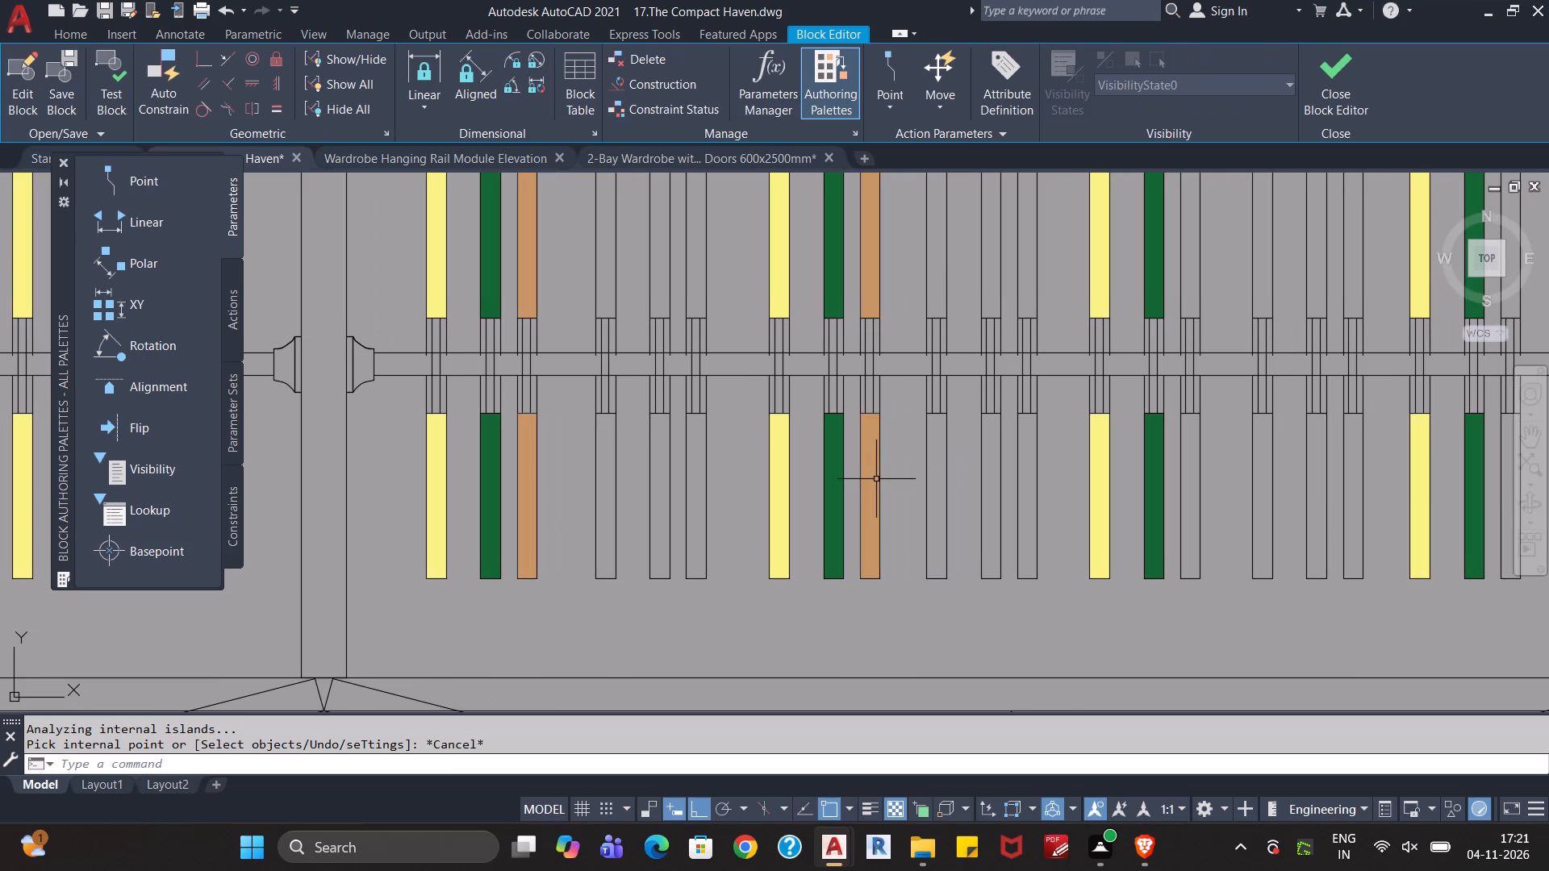
{"action": "scroll", "coordinate": [940, 497], "scroll_direction": "down", "scroll_amount": 1}
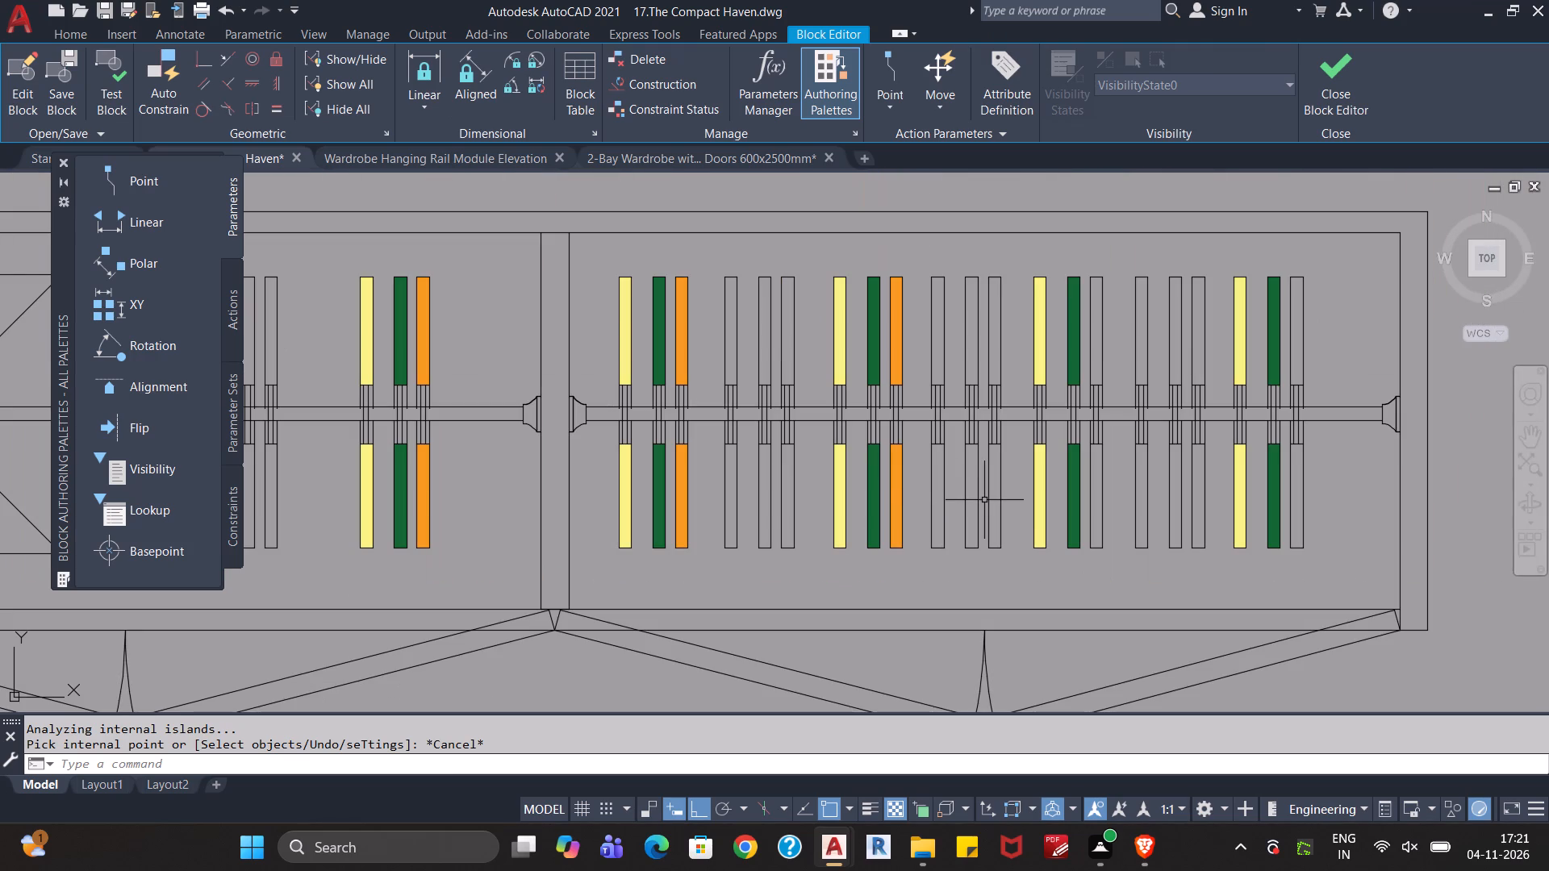
{"action": "type", "text": "ha"}
{"action": "key", "text": "Return"}
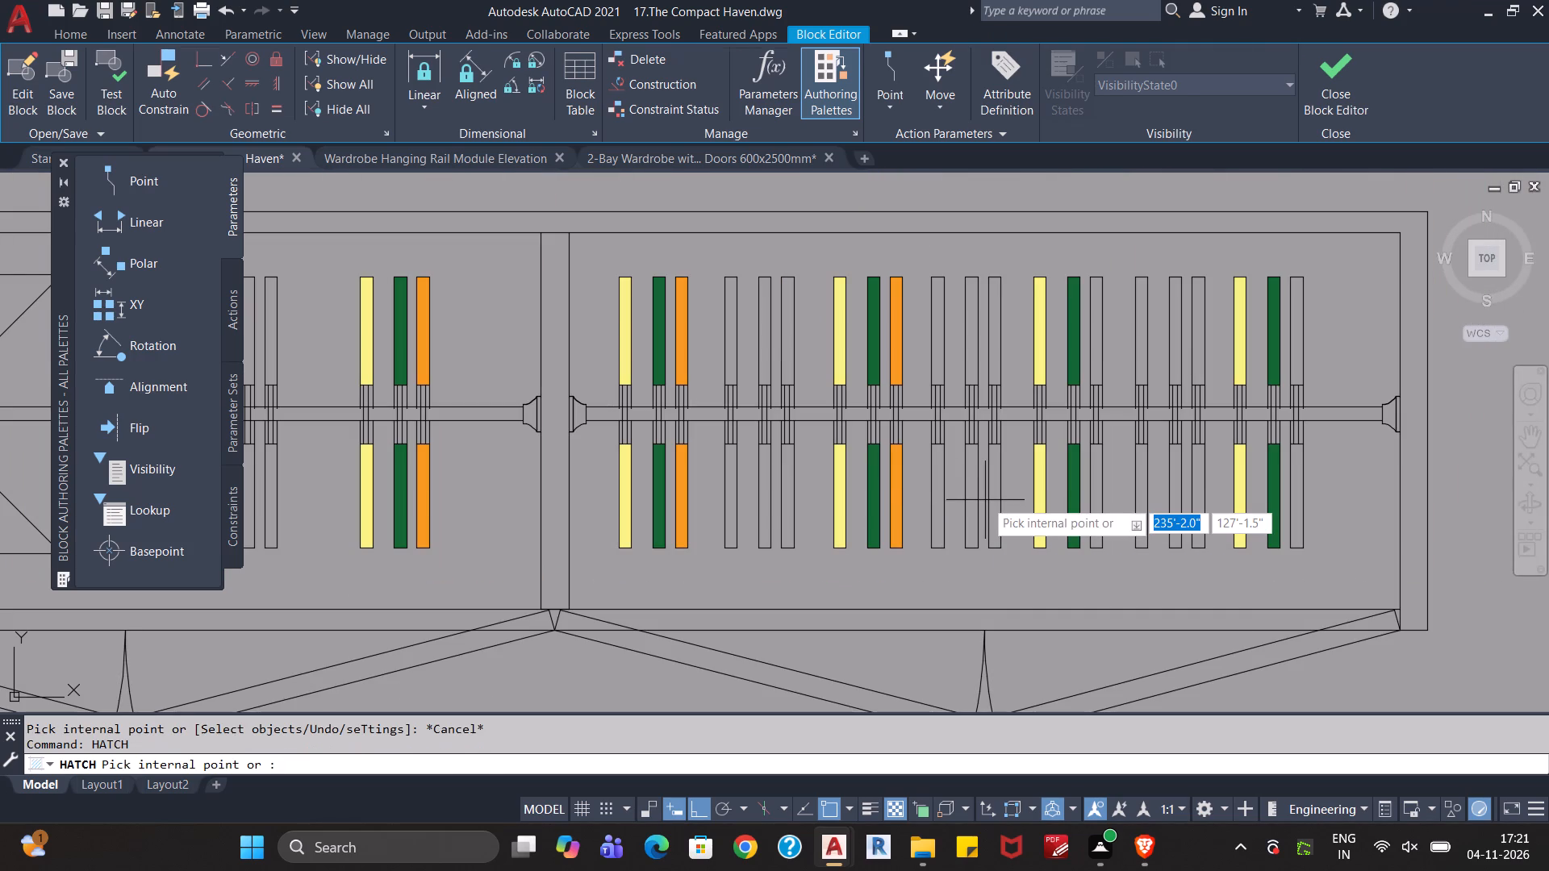
{"action": "left_click", "coordinate": [1095, 329]}
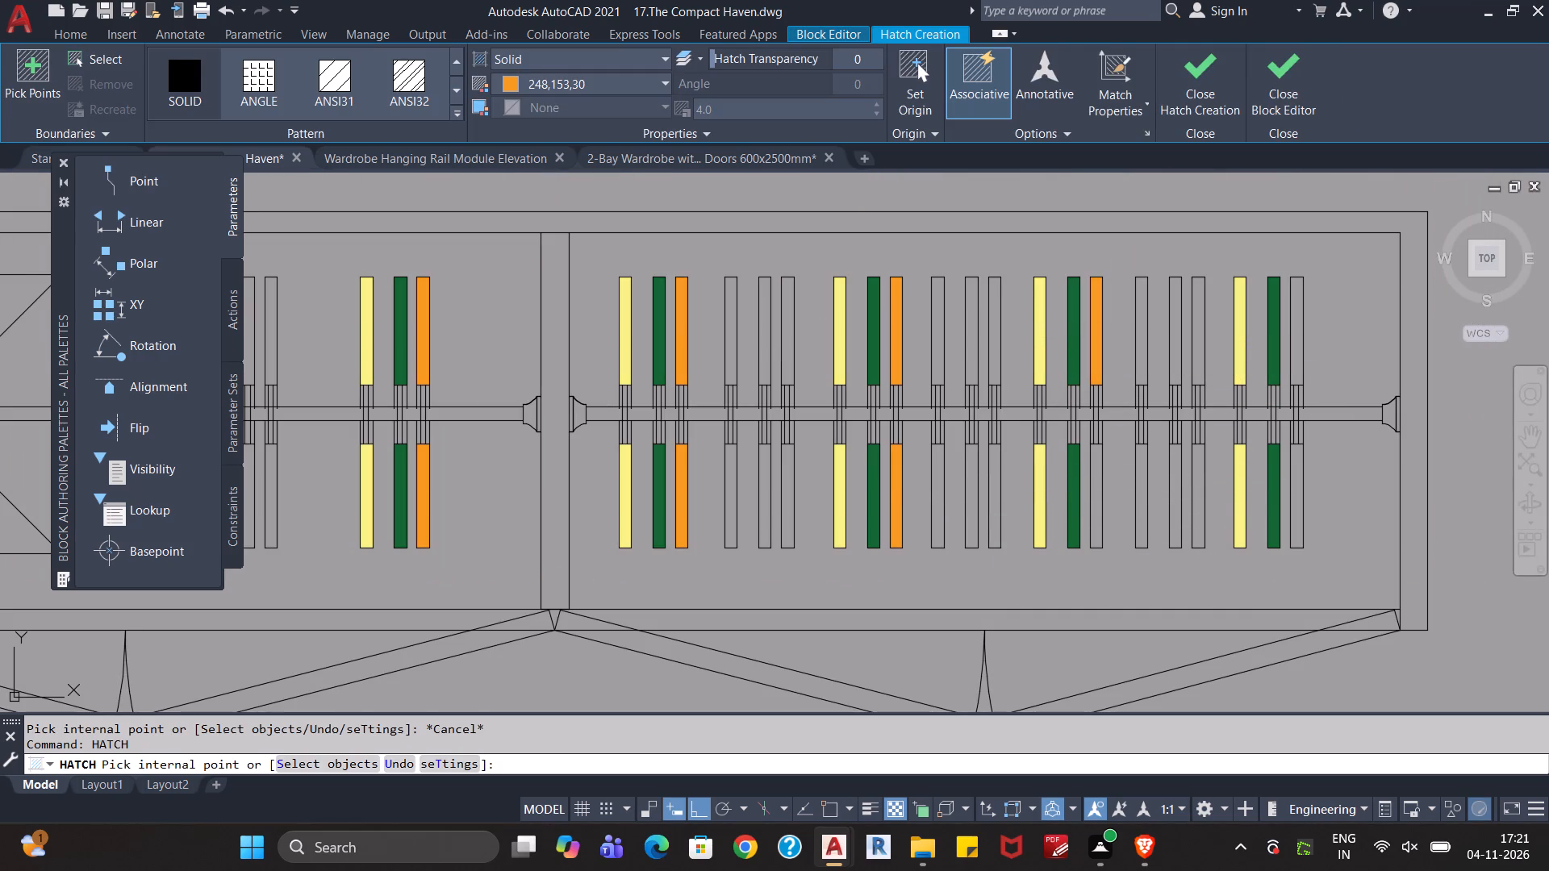
{"action": "left_click", "coordinate": [1095, 490]}
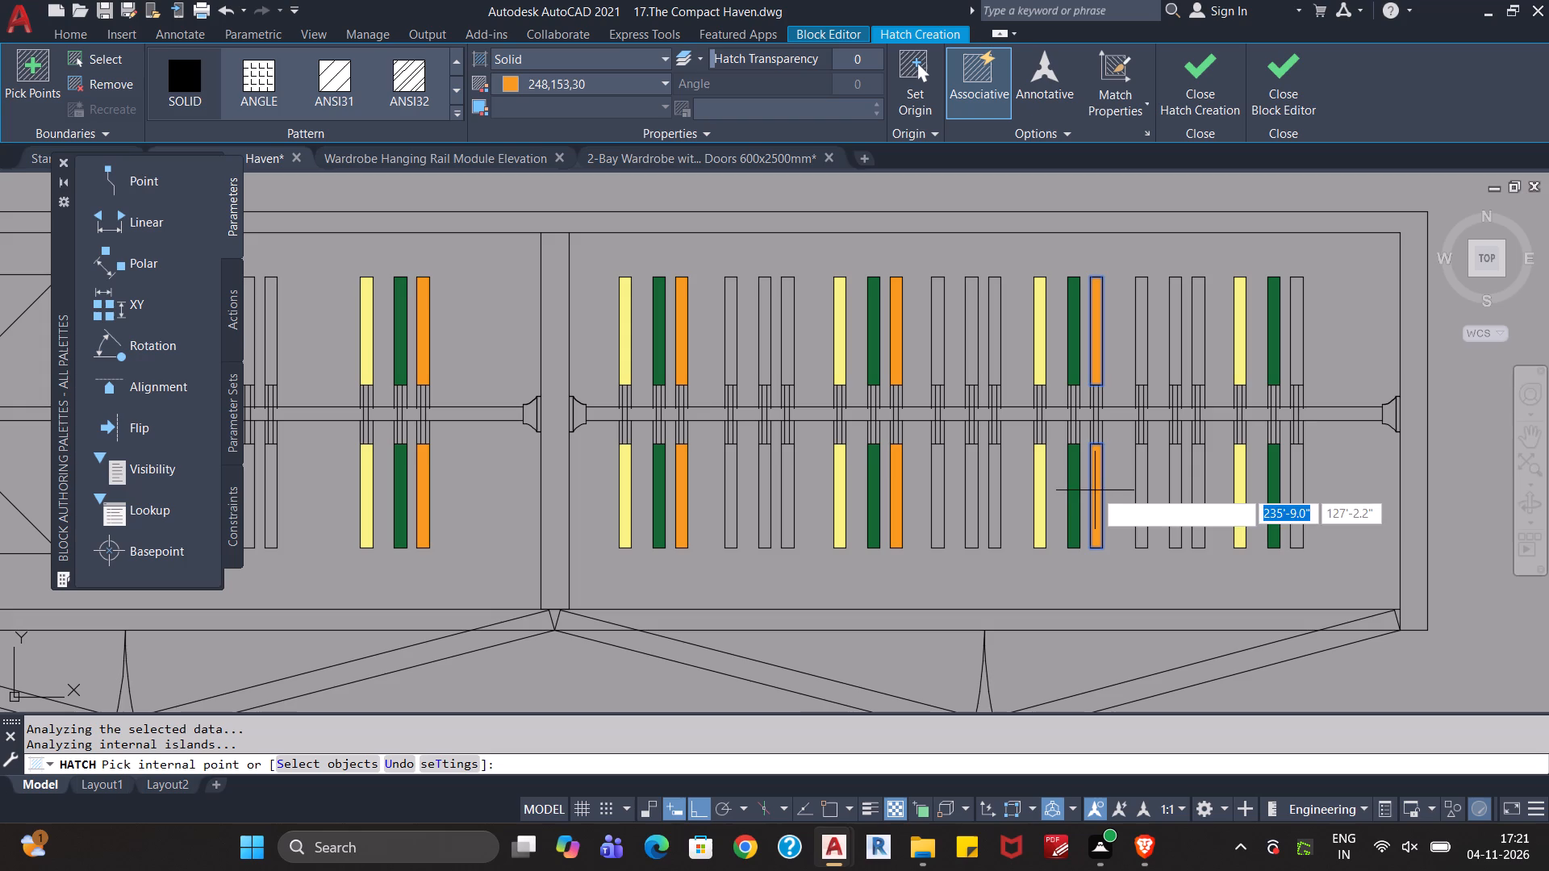
{"action": "left_click", "coordinate": [1296, 331]}
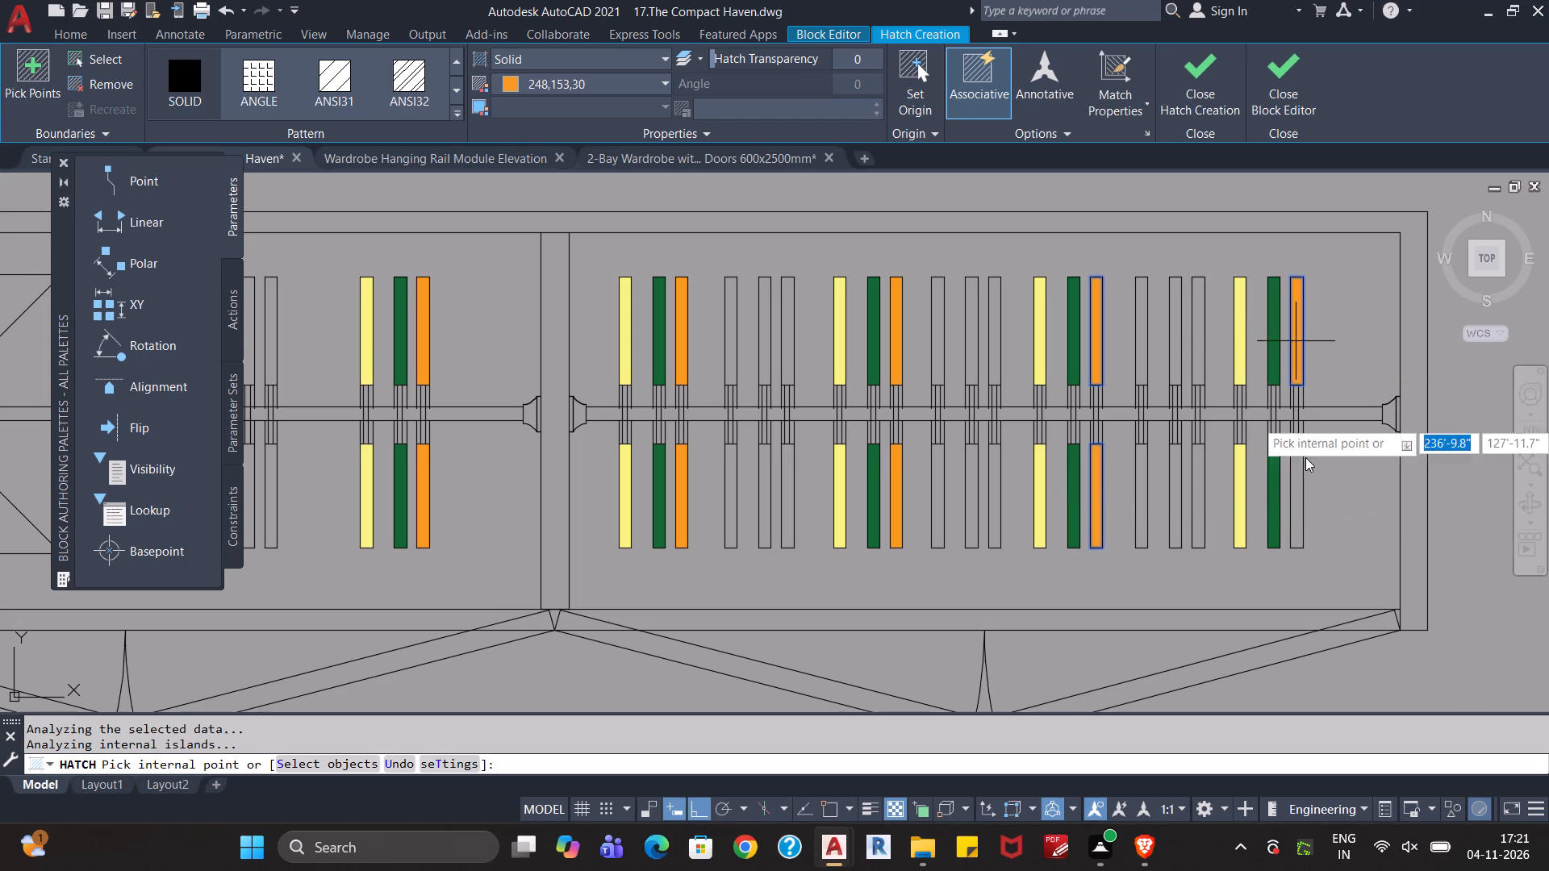
{"action": "left_click", "coordinate": [1296, 483]}
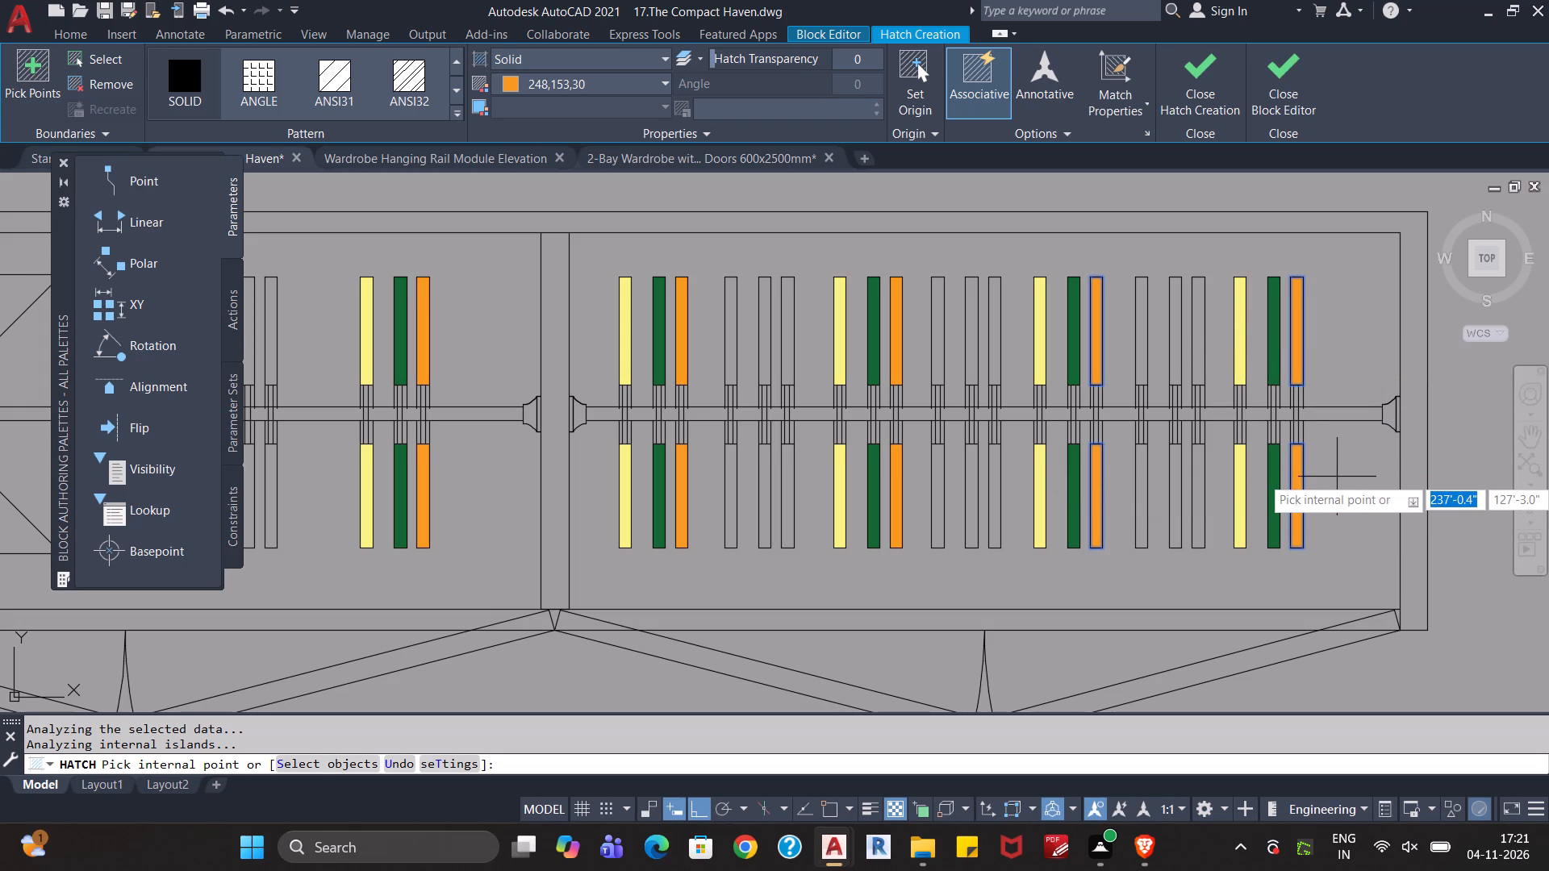
{"action": "key", "text": "Escape"}
{"action": "key", "text": "Escape"}
Review the hanger hatching across both wardrobe bays to see which hangers are still unfilled.
{"action": "scroll", "coordinate": [1324, 479], "scroll_direction": "down", "scroll_amount": 2}
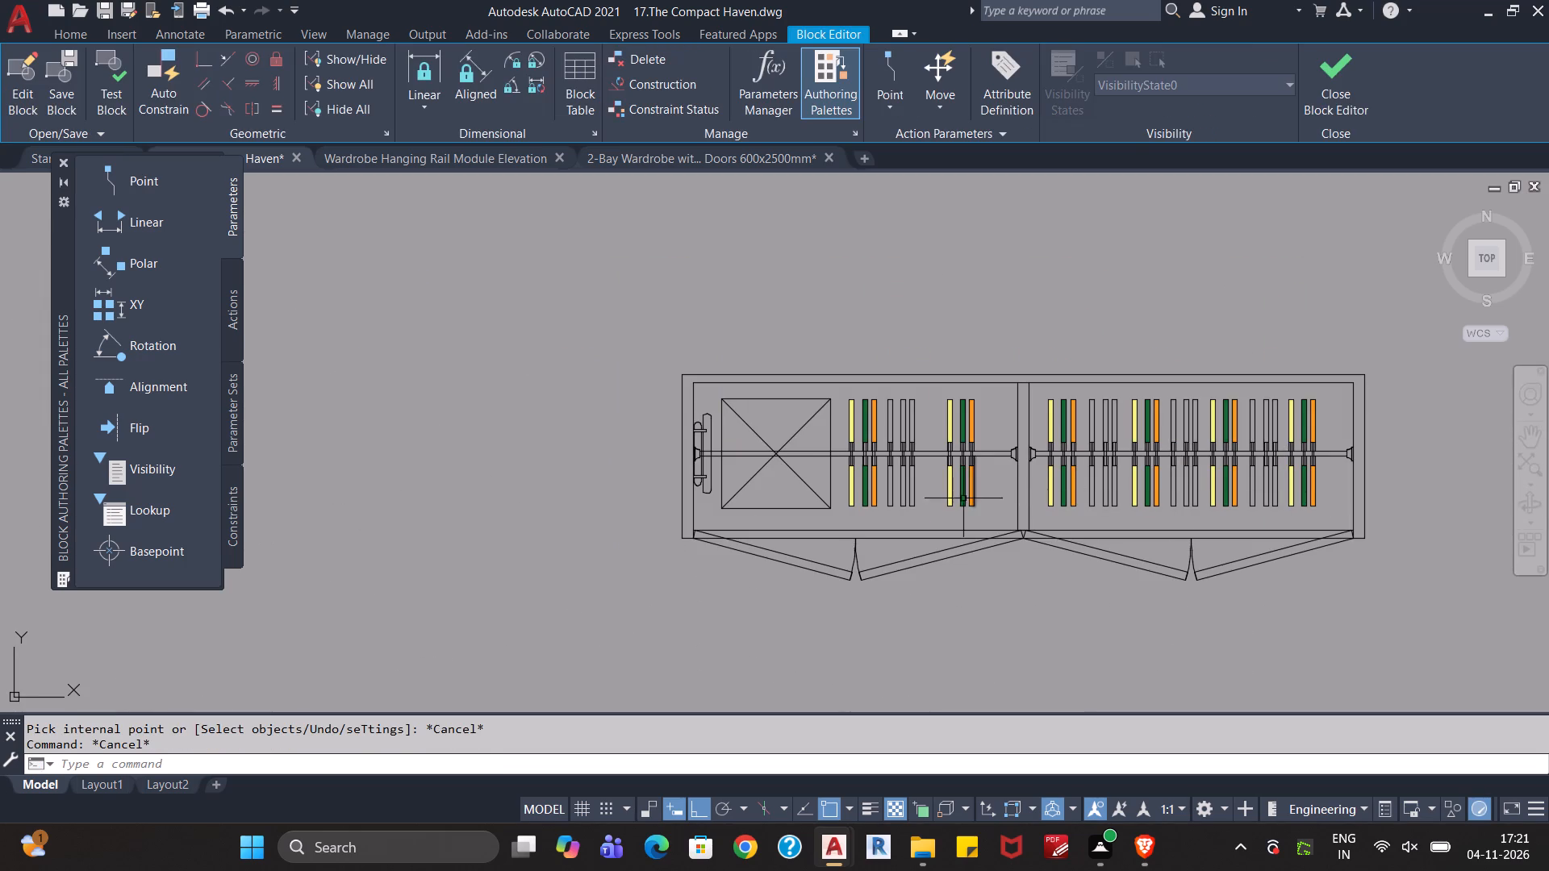
{"action": "scroll", "coordinate": [946, 499], "scroll_direction": "up", "scroll_amount": 2}
{"action": "middle_click_drag", "start_coordinate": [920, 498], "coordinate": [890, 514]}
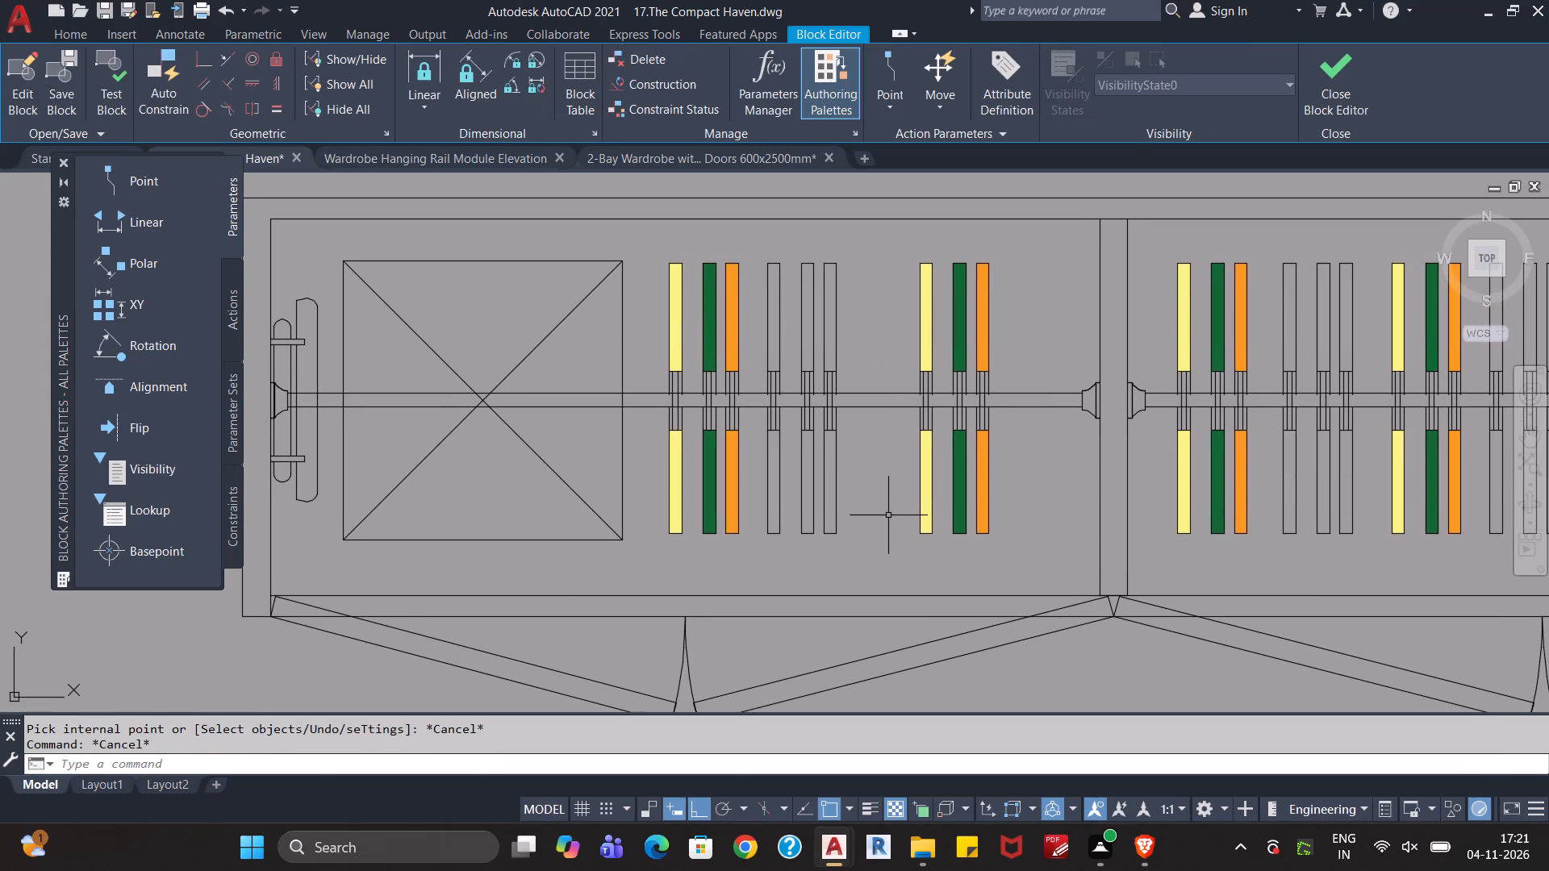
{"action": "scroll", "coordinate": [888, 515], "scroll_direction": "down", "scroll_amount": 1}
{"action": "middle_click_drag", "start_coordinate": [887, 510], "coordinate": [866, 518]}
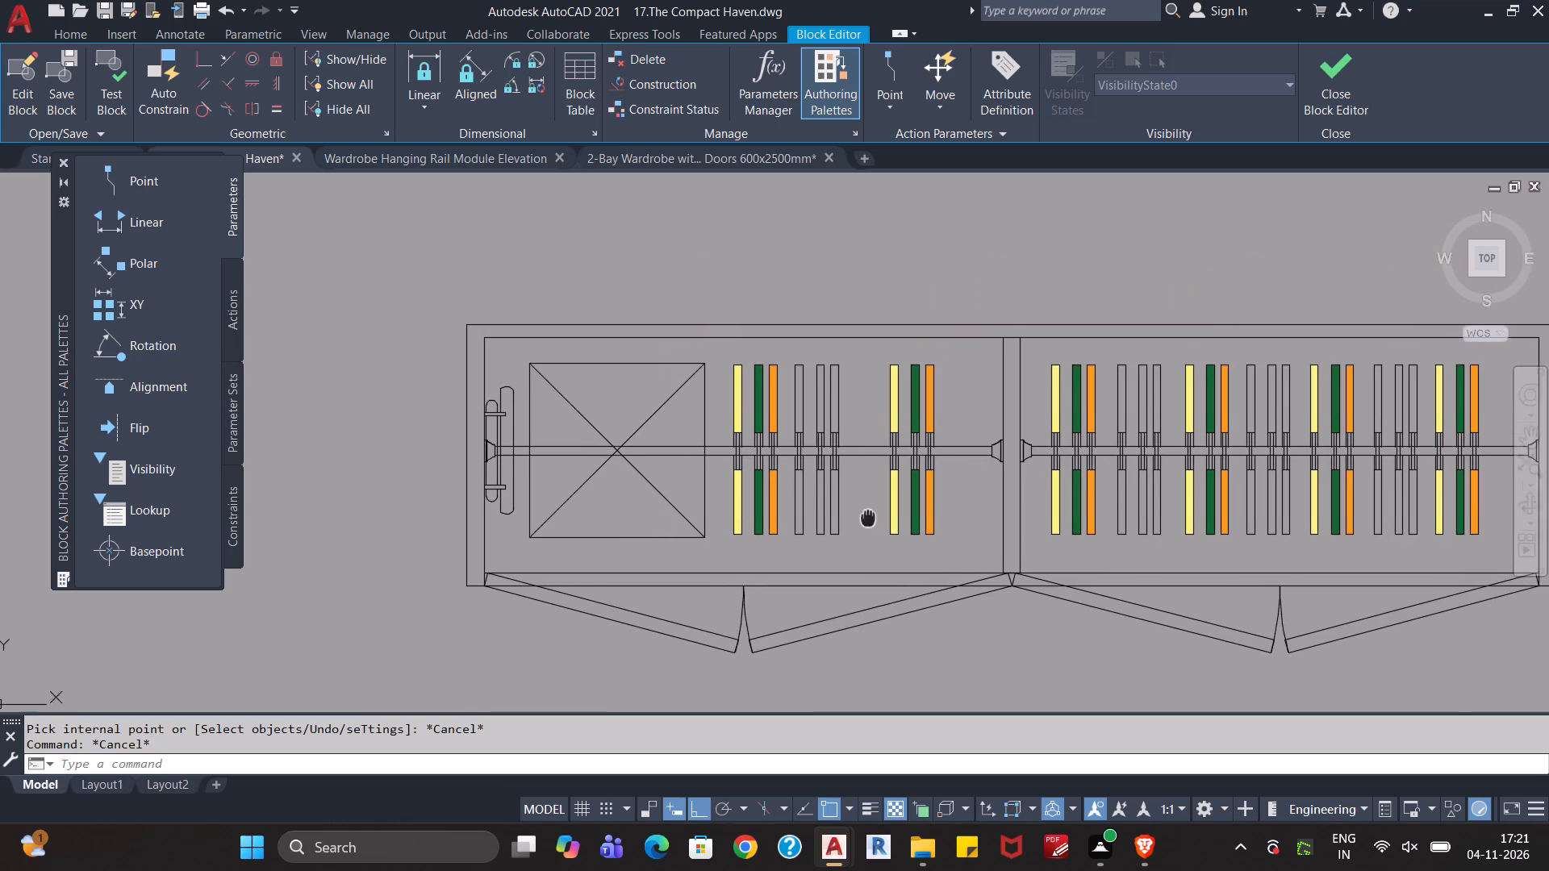
{"action": "middle_click_drag", "start_coordinate": [866, 518], "coordinate": [858, 520]}
{"action": "scroll", "coordinate": [859, 511], "scroll_direction": "up", "scroll_amount": 2}
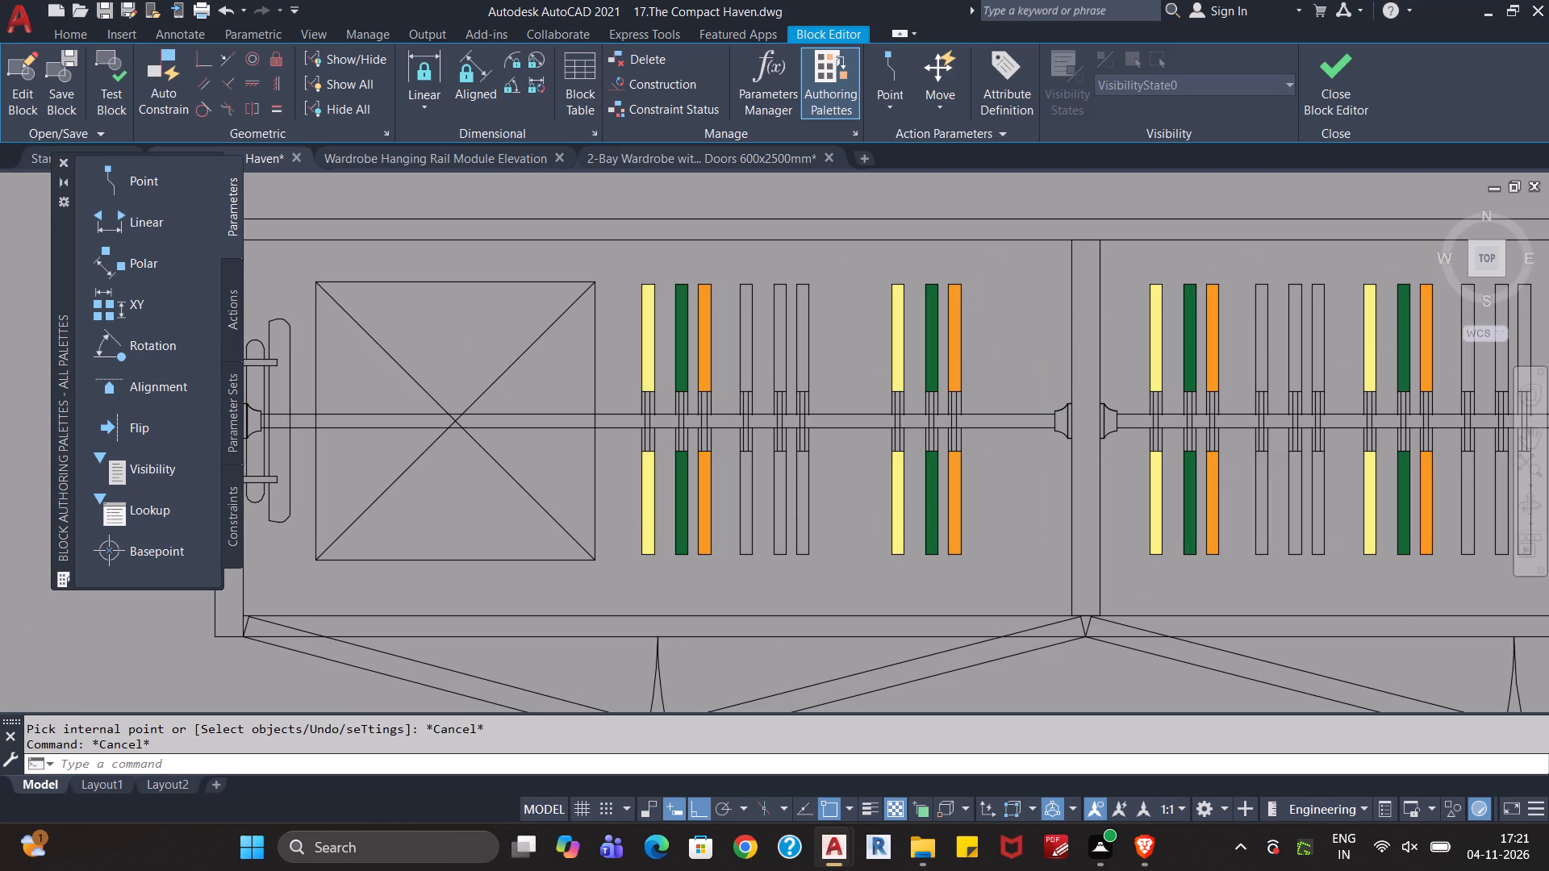
{"action": "scroll", "coordinate": [858, 500], "scroll_direction": "down", "scroll_amount": 1}
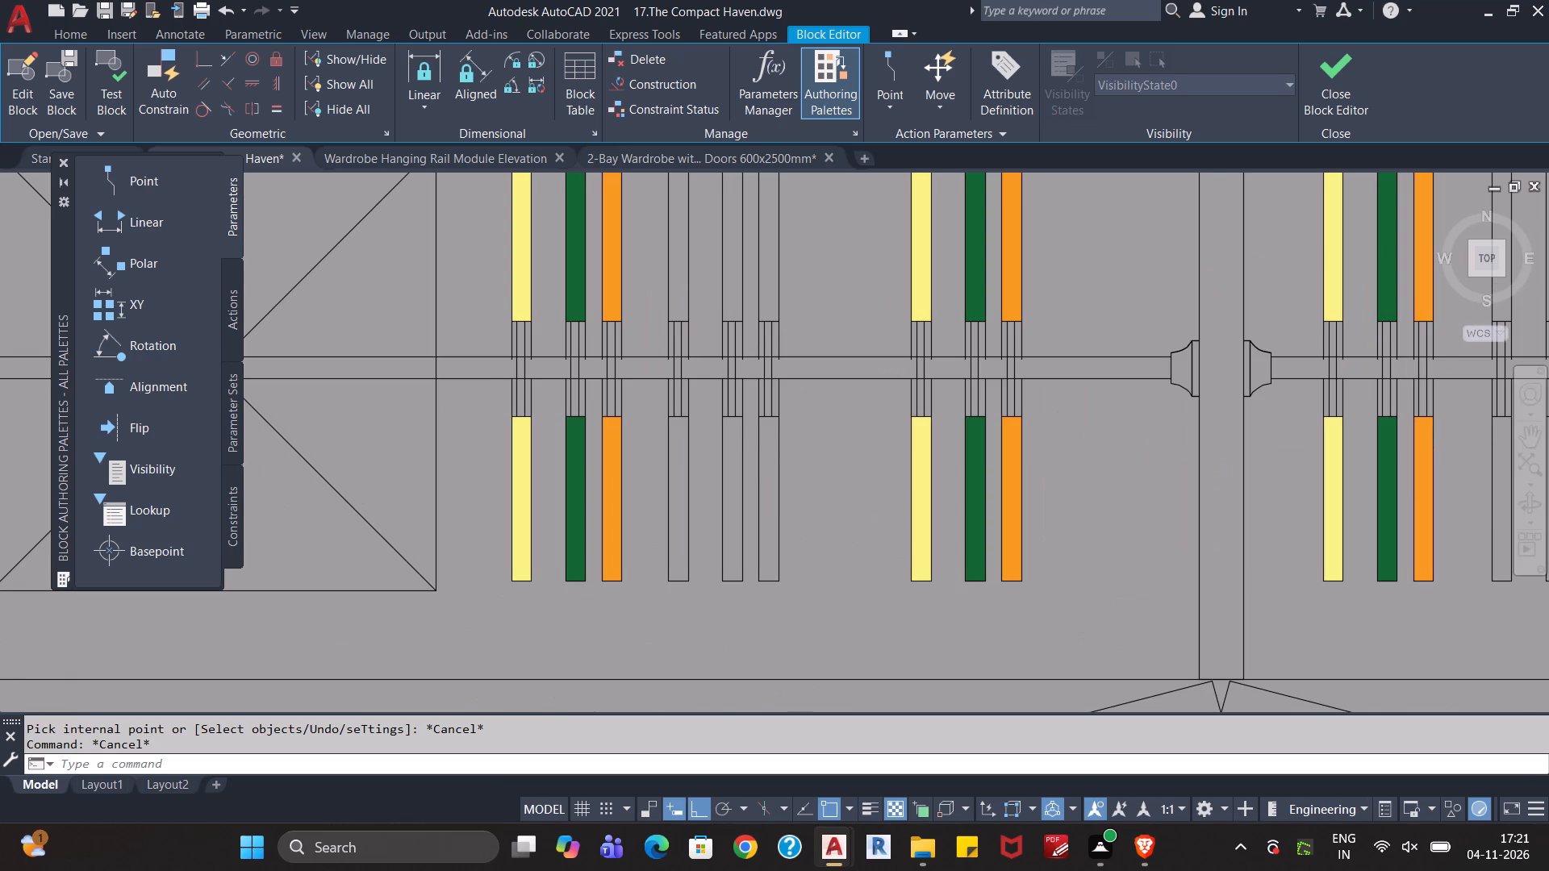
{"action": "scroll", "coordinate": [858, 500], "scroll_direction": "down", "scroll_amount": 1}
{"action": "middle_click_drag", "start_coordinate": [858, 499], "coordinate": [783, 493]}
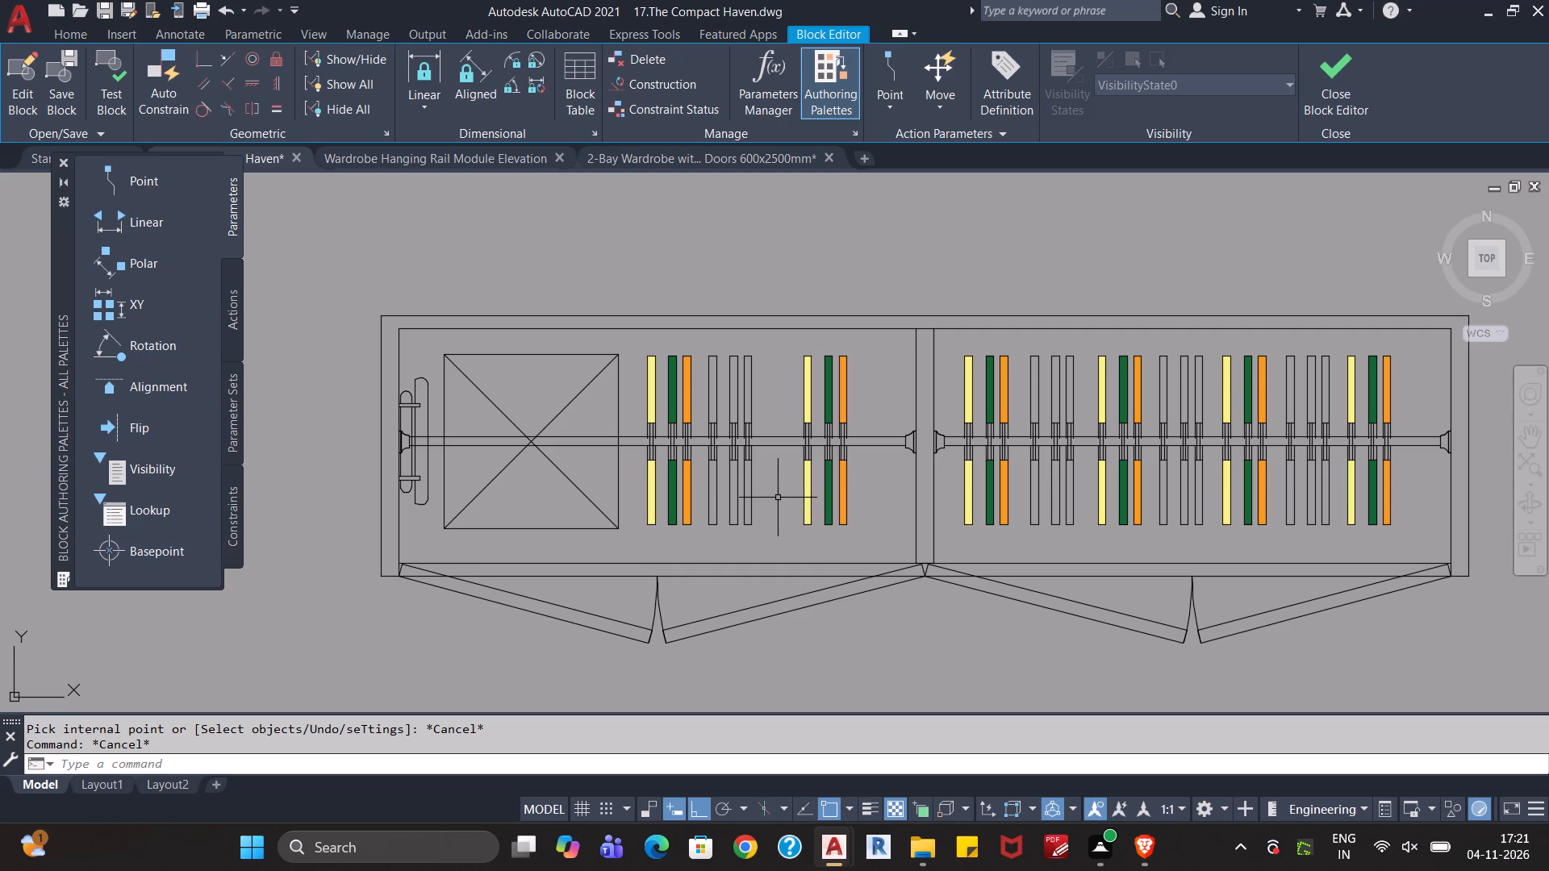
Hatch both halves of the first hanger in each bay's second group with a solid fill in colour 122,175,223.
{"action": "type", "text": "ha"}
{"action": "key", "text": "Return"}
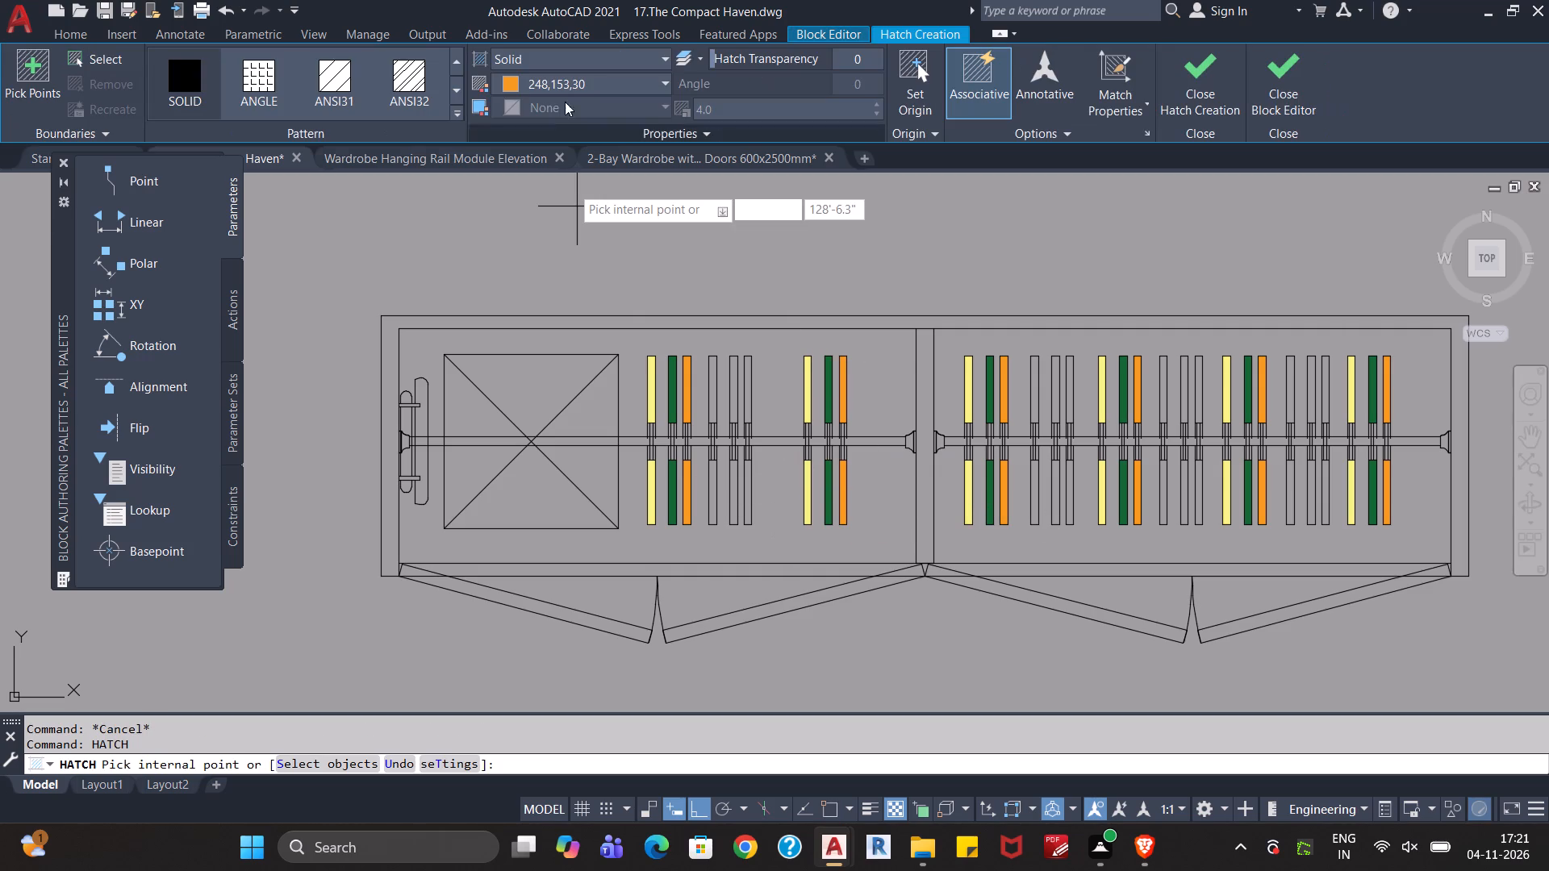
{"action": "left_click", "coordinate": [603, 80]}
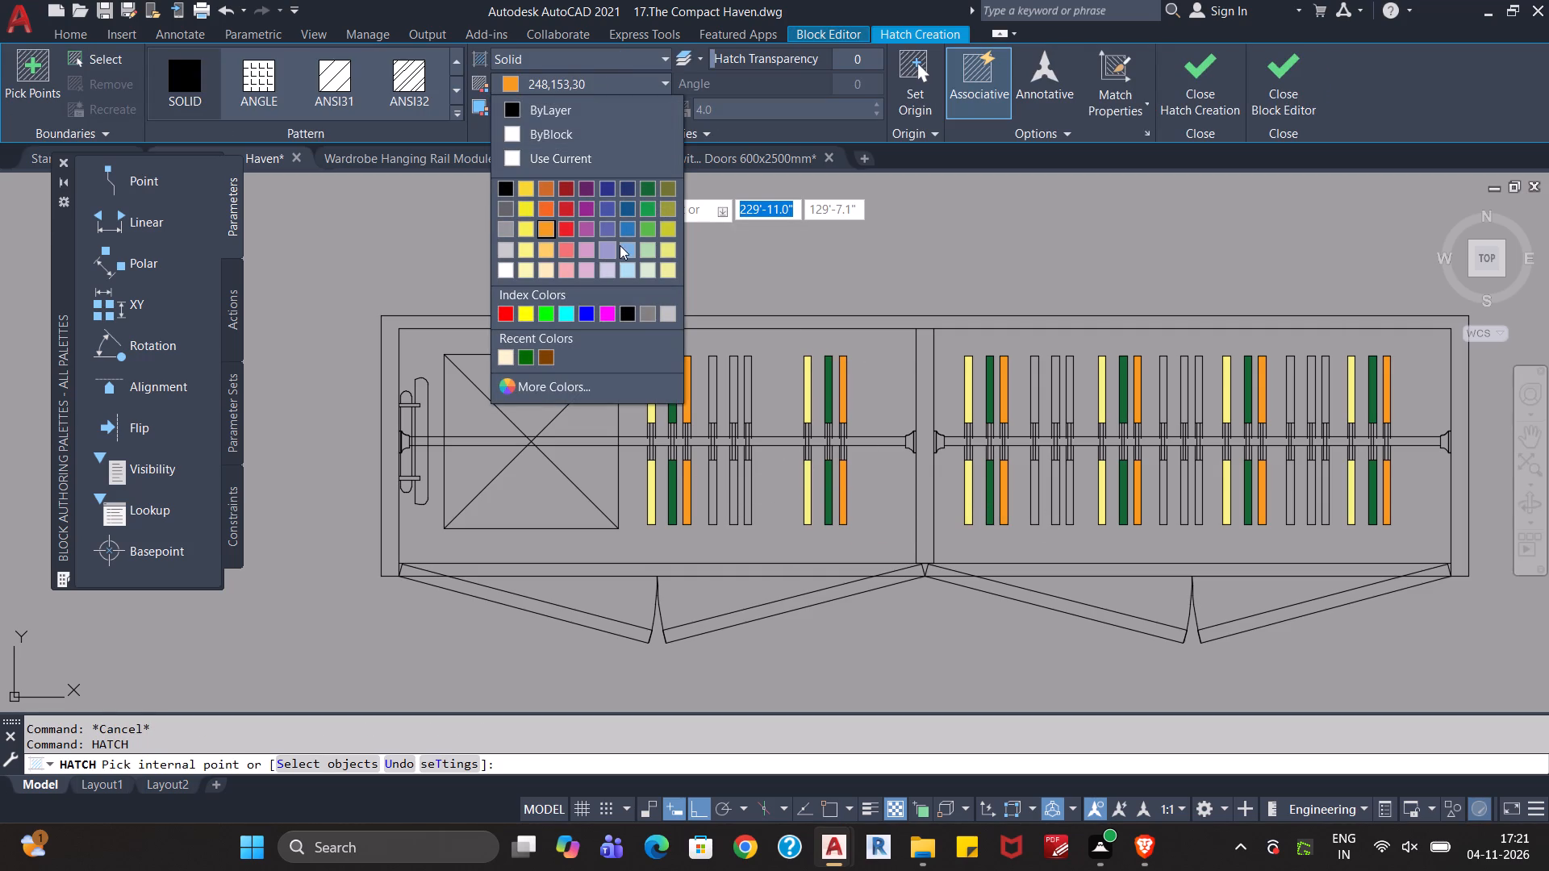
{"action": "left_click", "coordinate": [621, 251]}
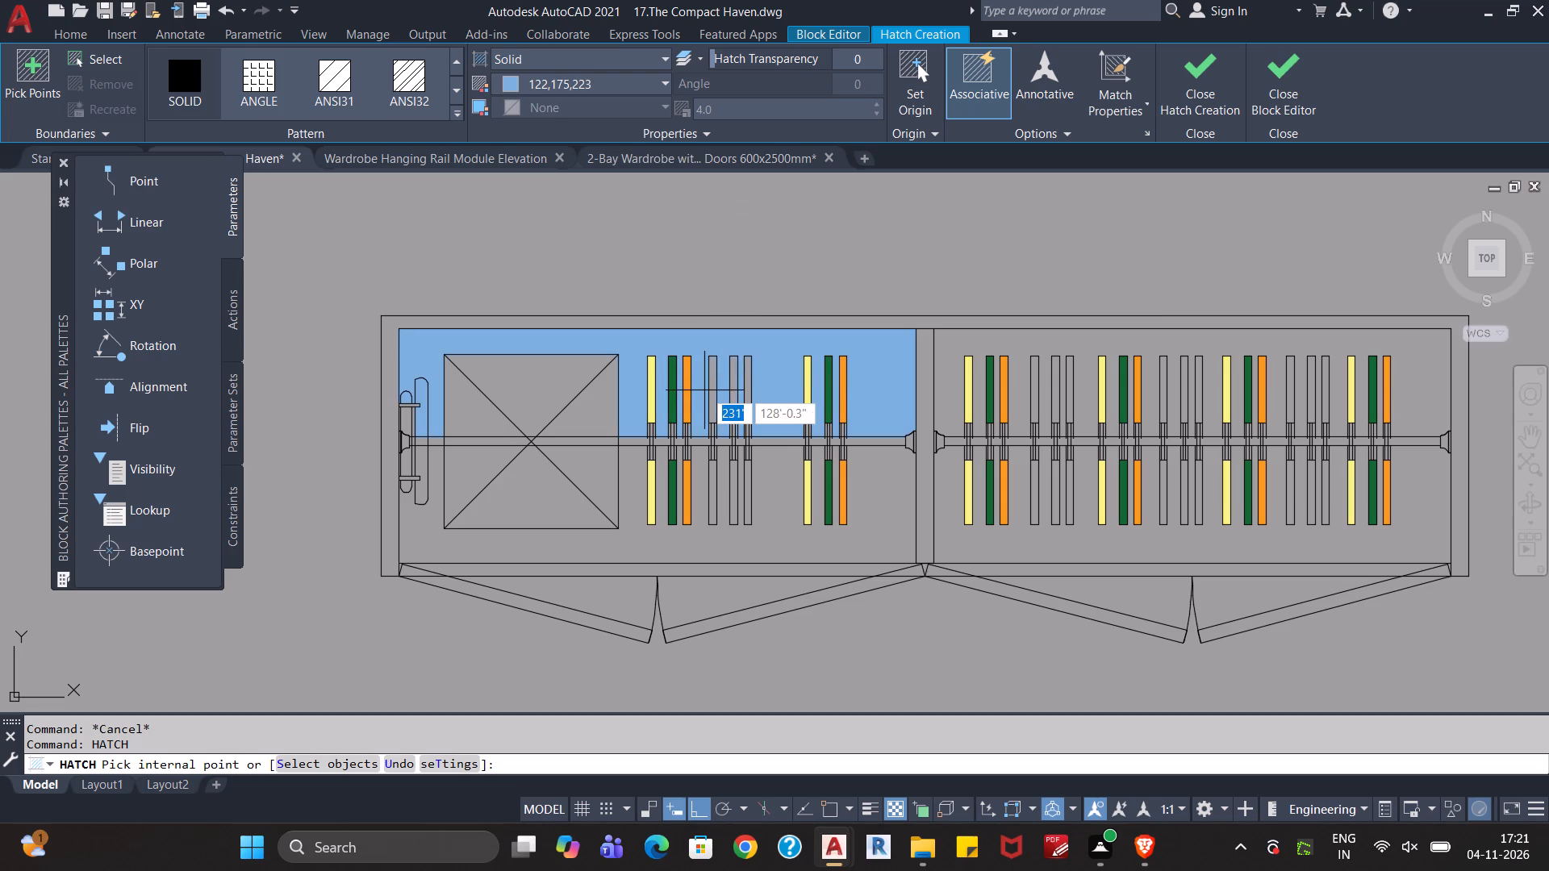
{"action": "scroll", "coordinate": [709, 388], "scroll_direction": "up", "scroll_amount": 3}
{"action": "left_click", "coordinate": [709, 382]}
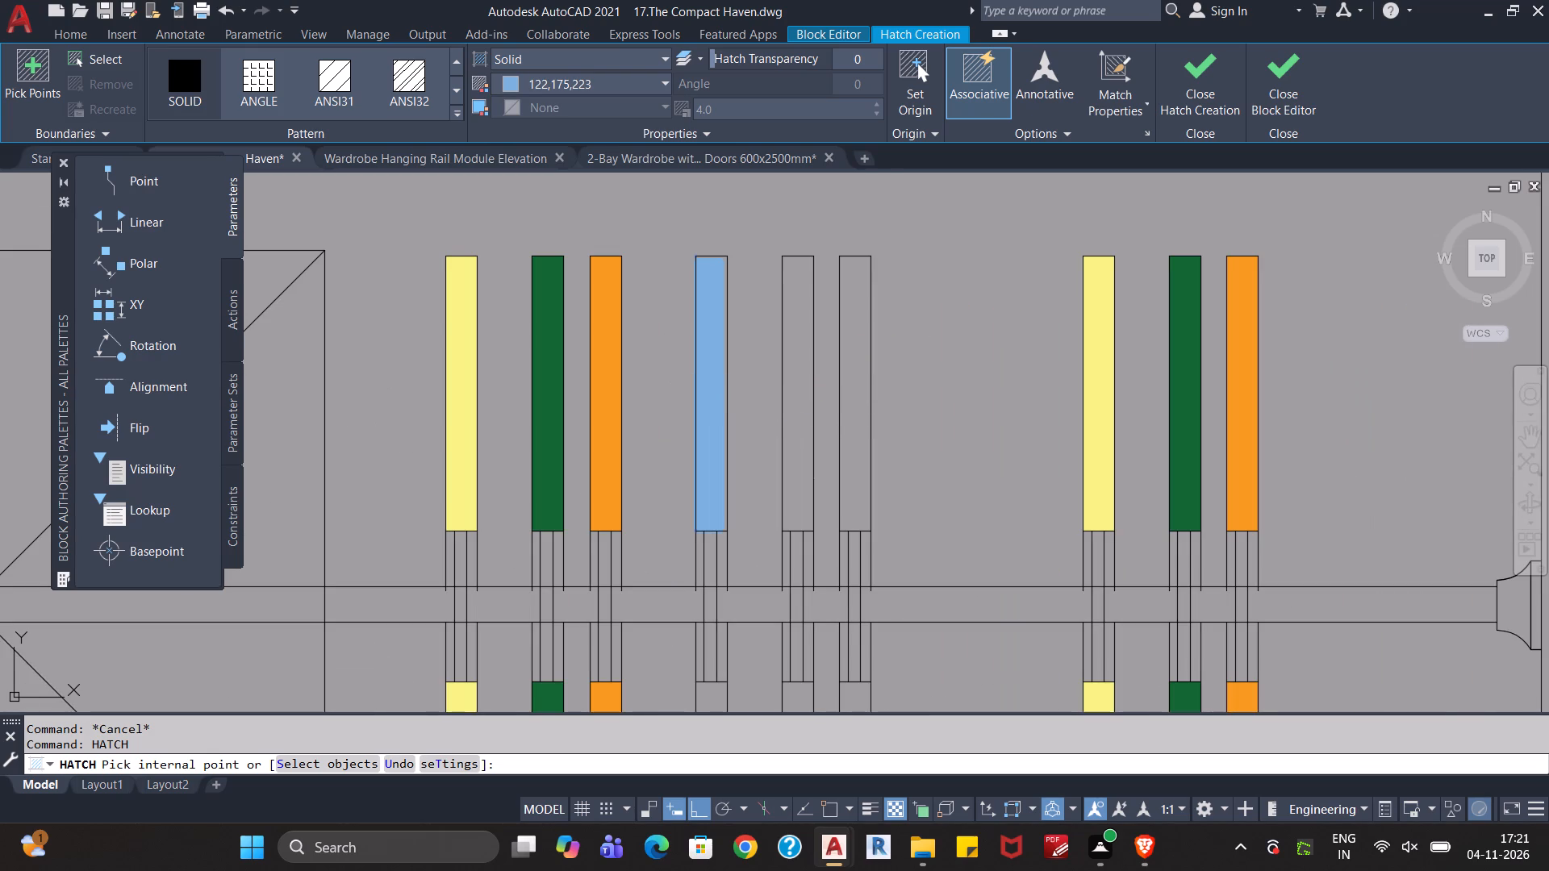
{"action": "scroll", "coordinate": [713, 390], "scroll_direction": "down", "scroll_amount": 2}
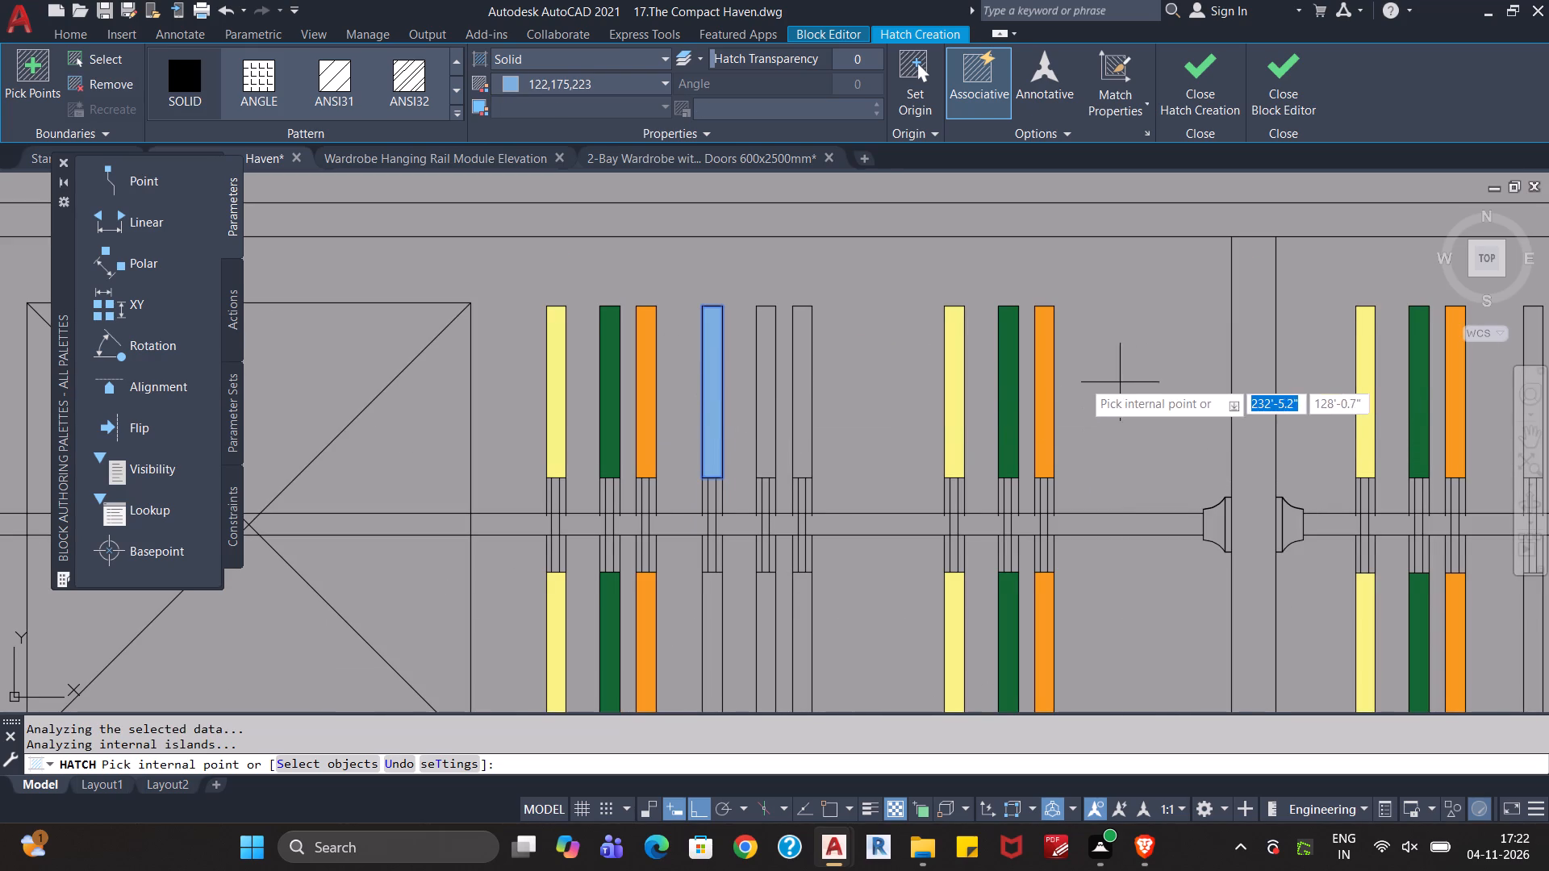
{"action": "middle_click_drag", "start_coordinate": [1074, 379], "coordinate": [954, 368]}
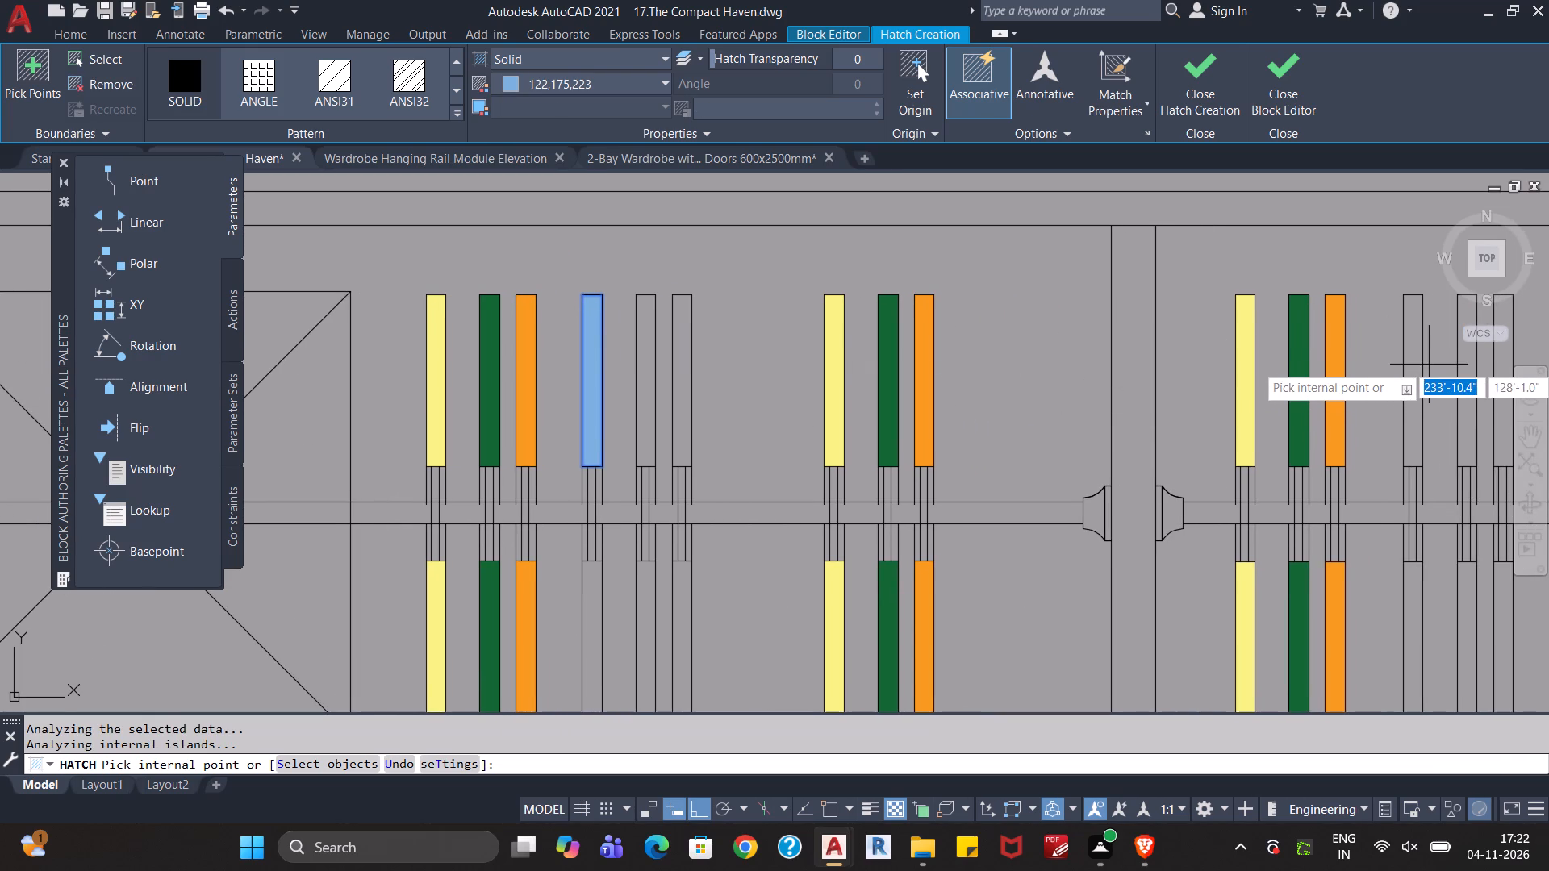
{"action": "left_click", "coordinate": [1421, 372]}
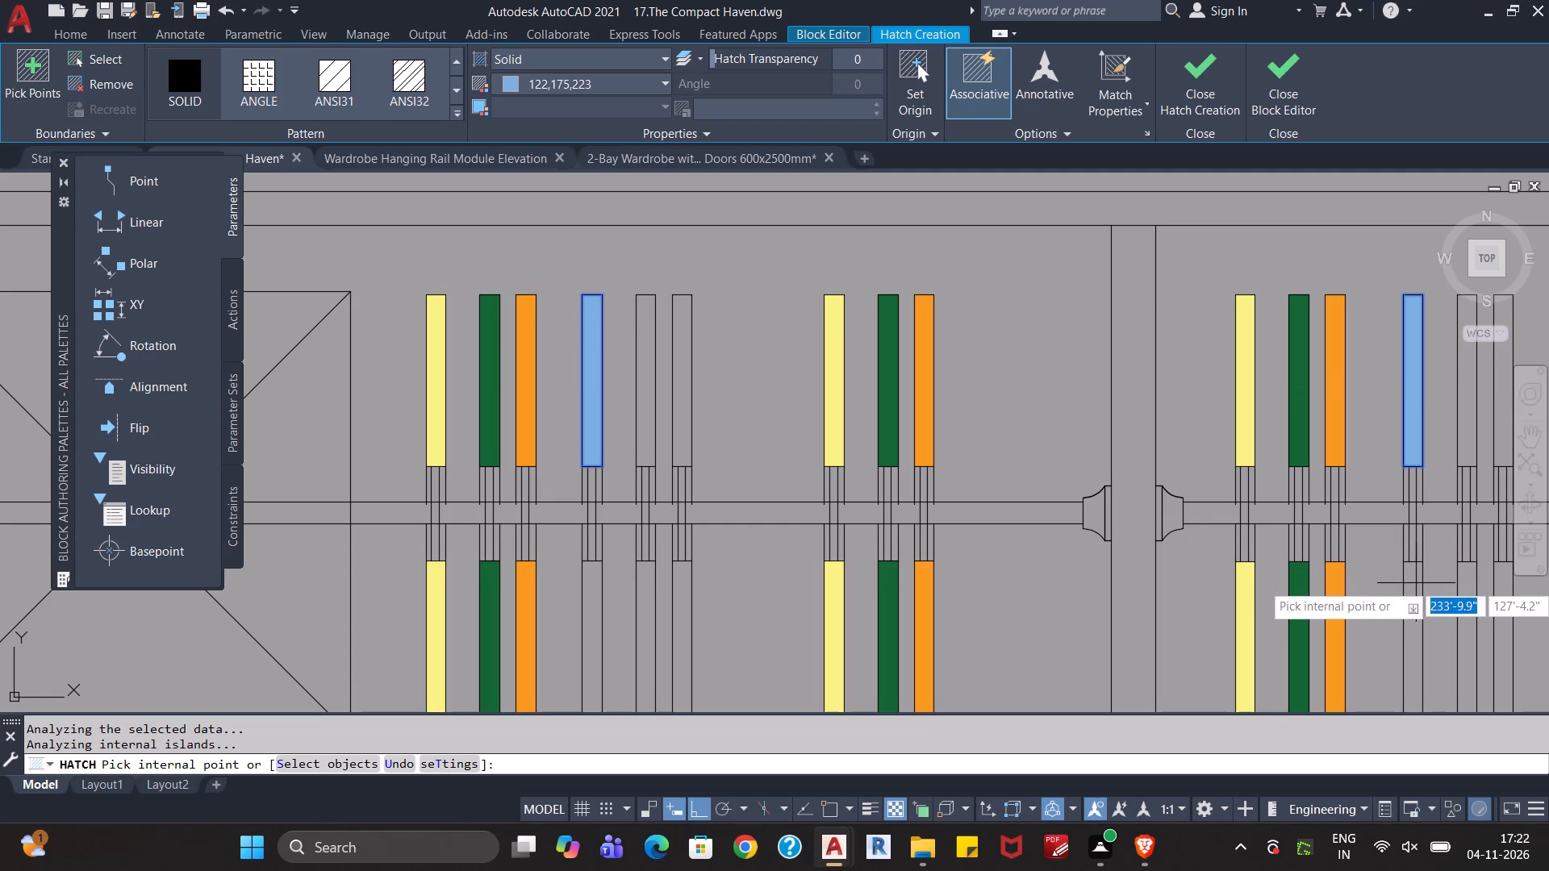
{"action": "left_click", "coordinate": [1414, 600]}
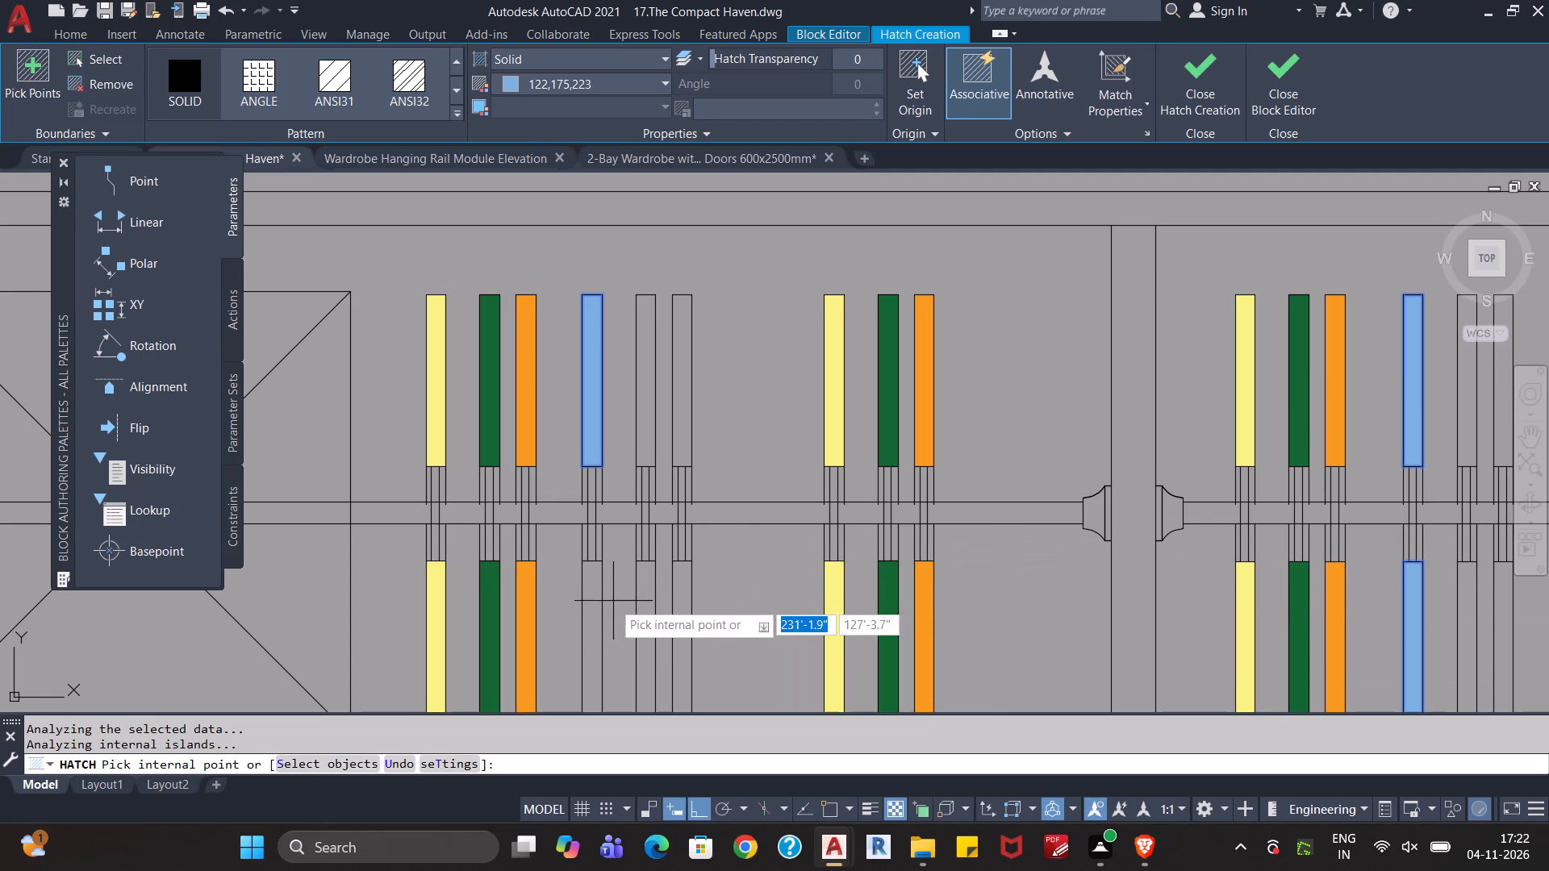
{"action": "left_click", "coordinate": [591, 608]}
Fill both halves of the first hanger in the right bay's fourth and sixth groups with the same blue solid hatch.
{"action": "scroll", "coordinate": [925, 356], "scroll_direction": "down", "scroll_amount": 1}
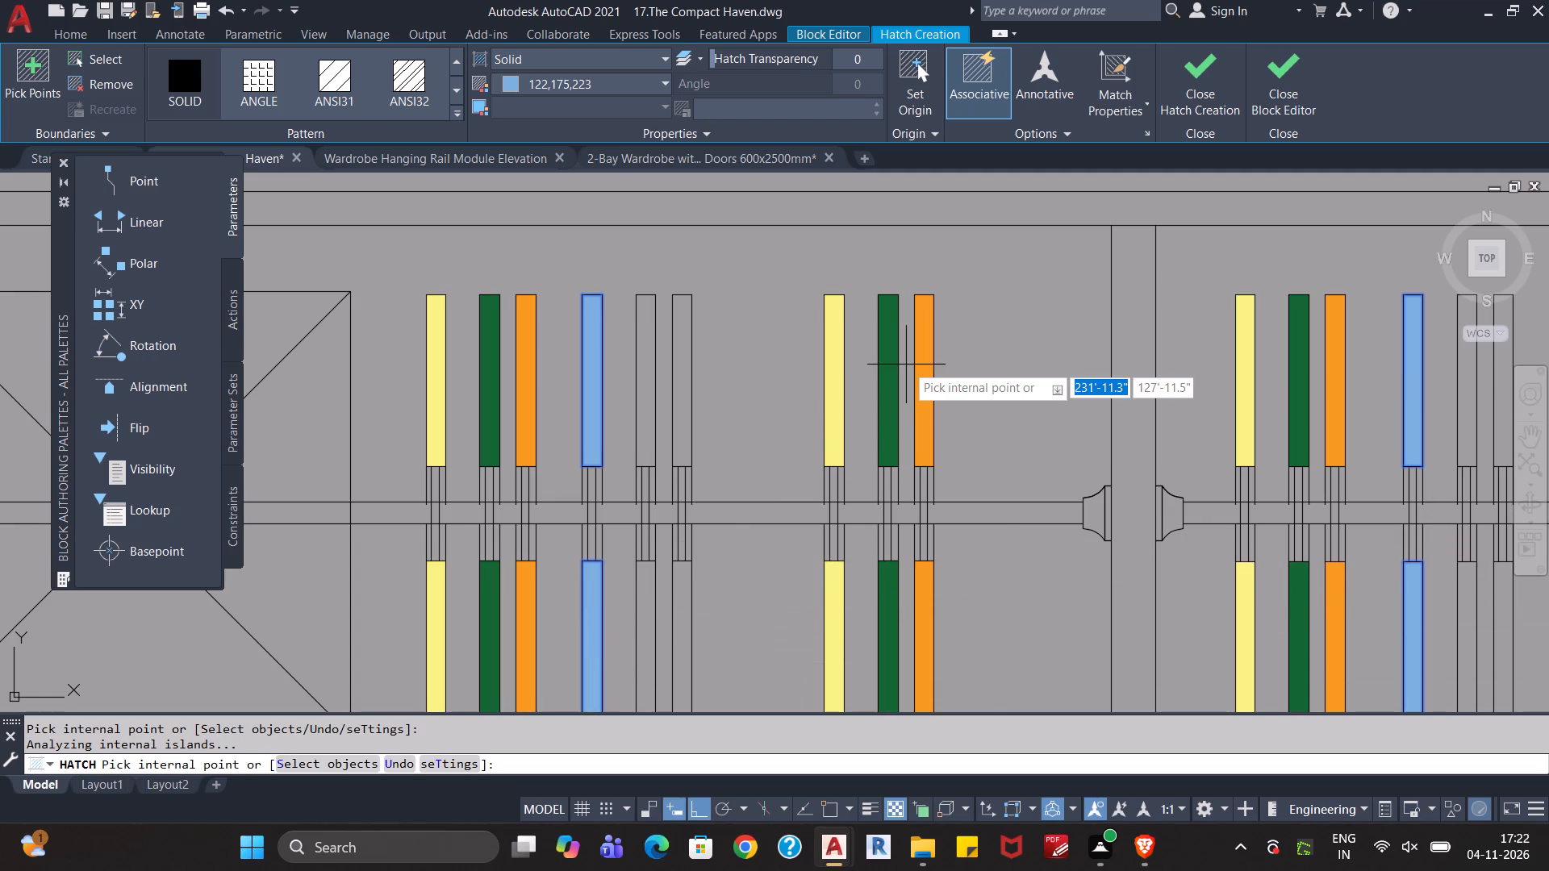
{"action": "scroll", "coordinate": [1023, 355], "scroll_direction": "down", "scroll_amount": 1}
{"action": "middle_click_drag", "start_coordinate": [986, 356], "coordinate": [969, 356]}
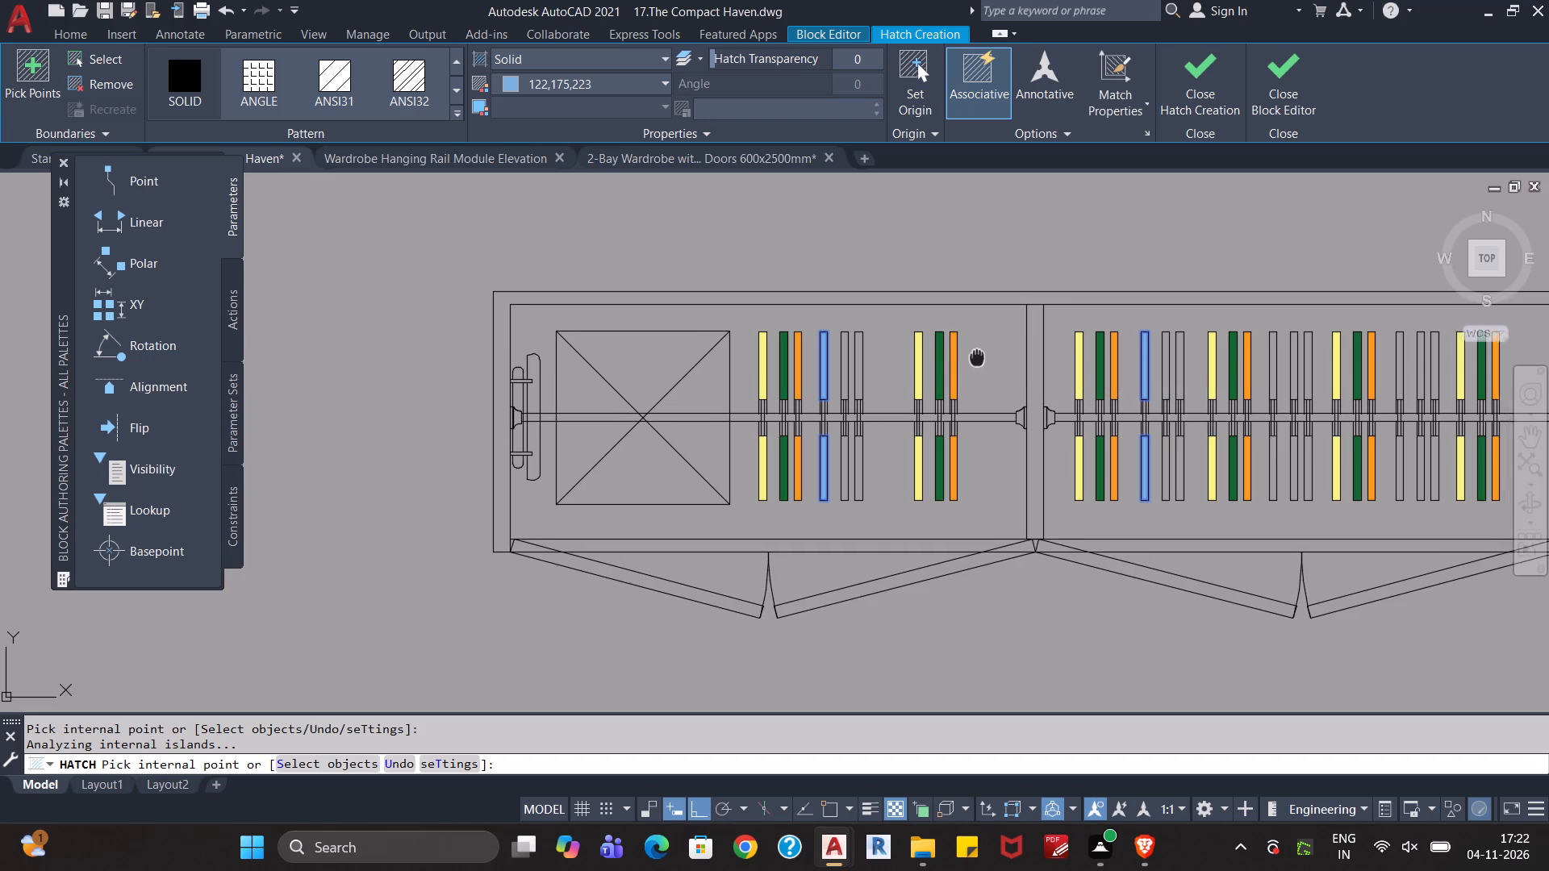
{"action": "middle_click_drag", "start_coordinate": [969, 356], "coordinate": [558, 373]}
{"action": "scroll", "coordinate": [847, 370], "scroll_direction": "up", "scroll_amount": 2}
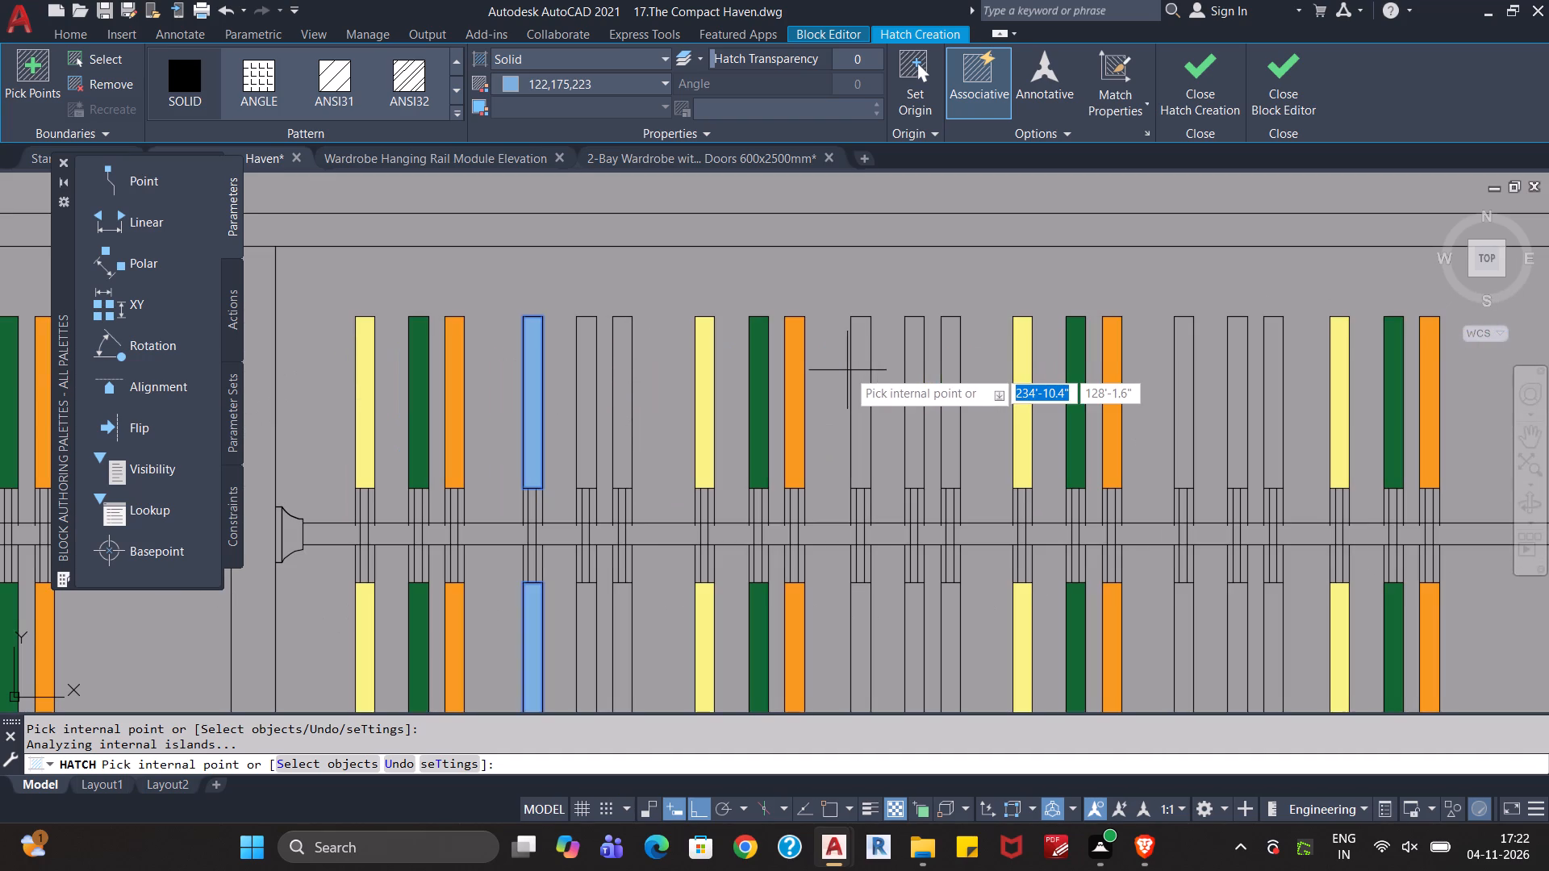
{"action": "left_click", "coordinate": [862, 382]}
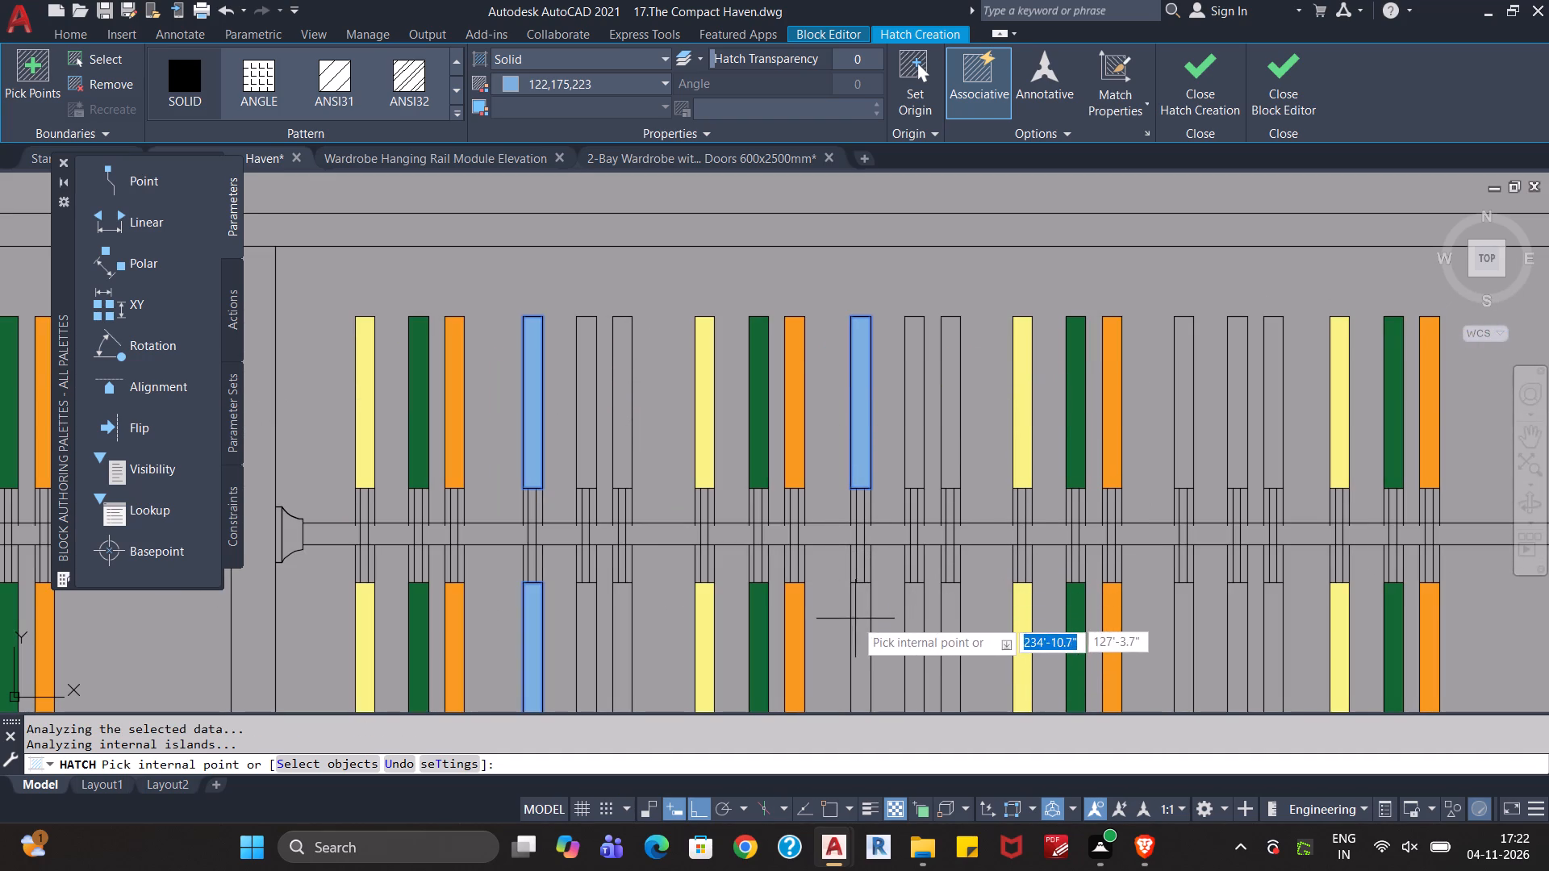
{"action": "left_click", "coordinate": [862, 622]}
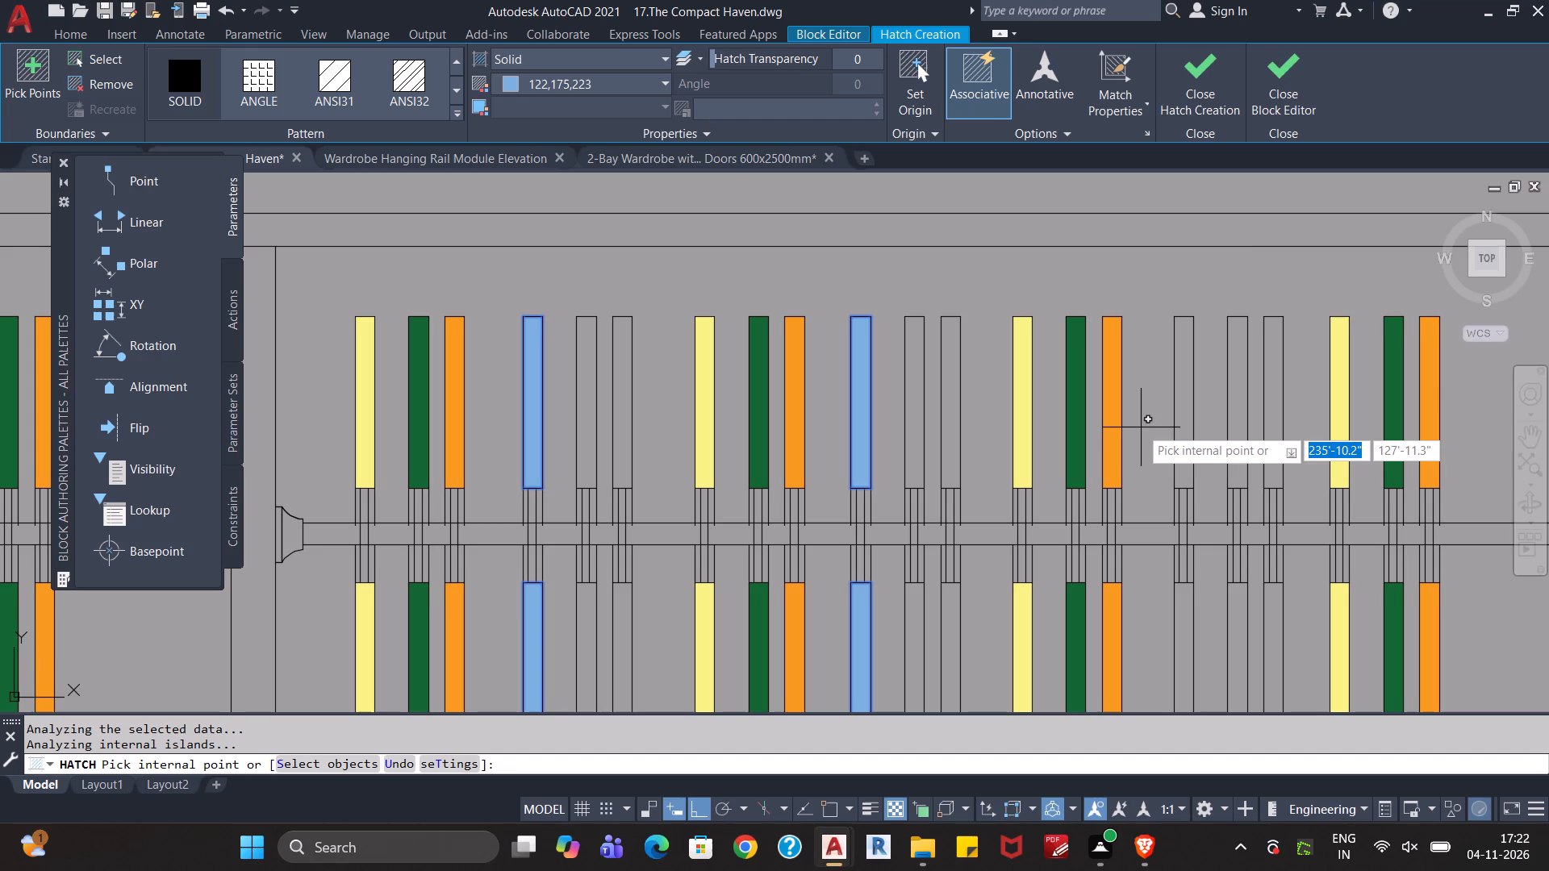
{"action": "left_click", "coordinate": [1186, 370]}
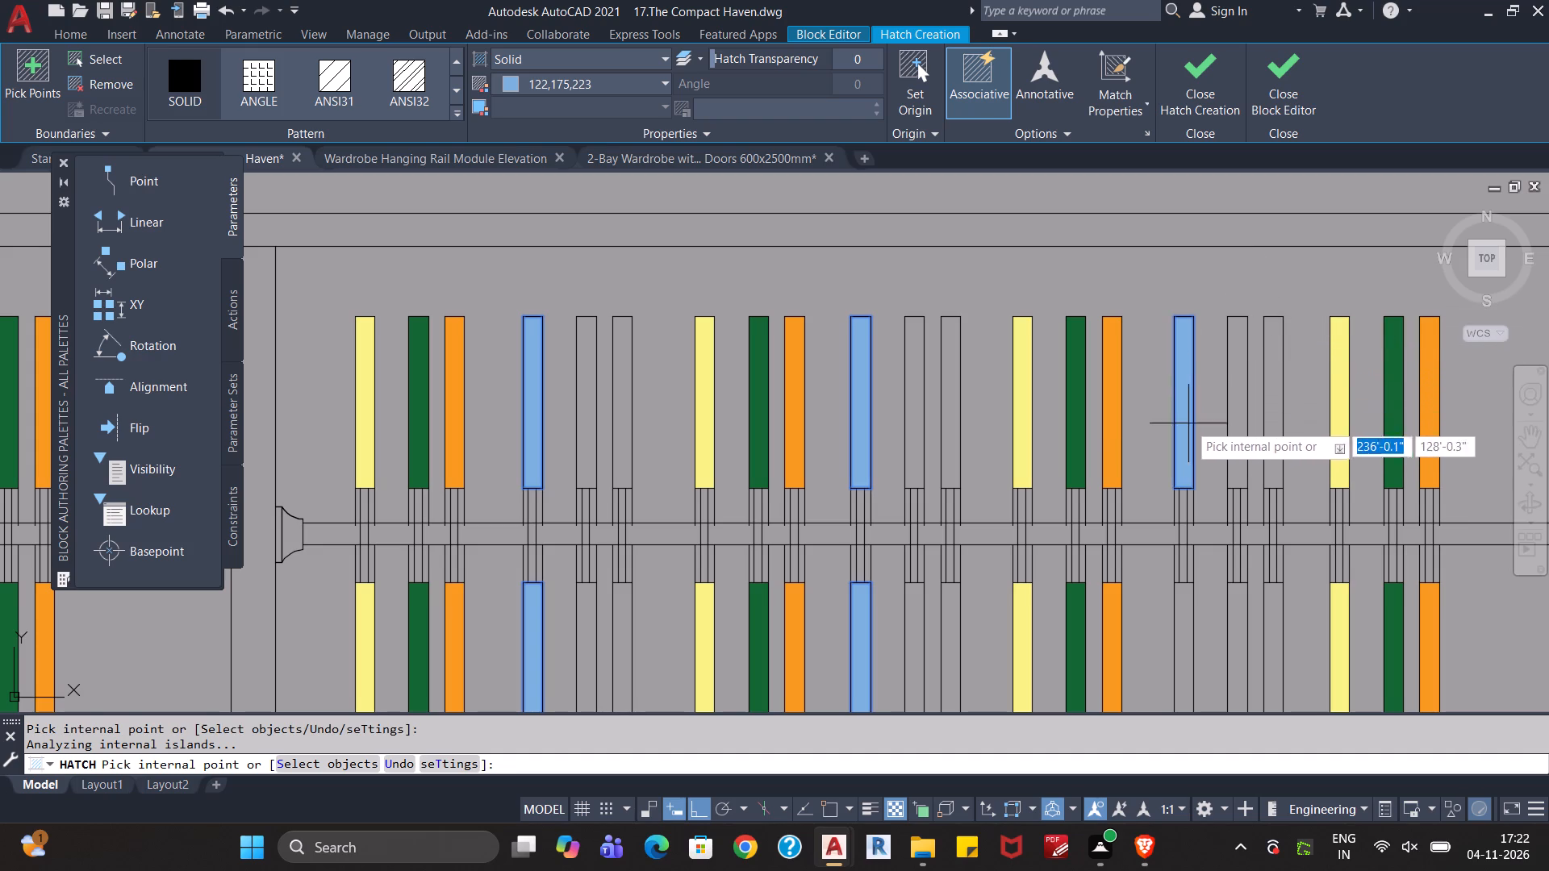
{"action": "left_click", "coordinate": [1183, 605]}
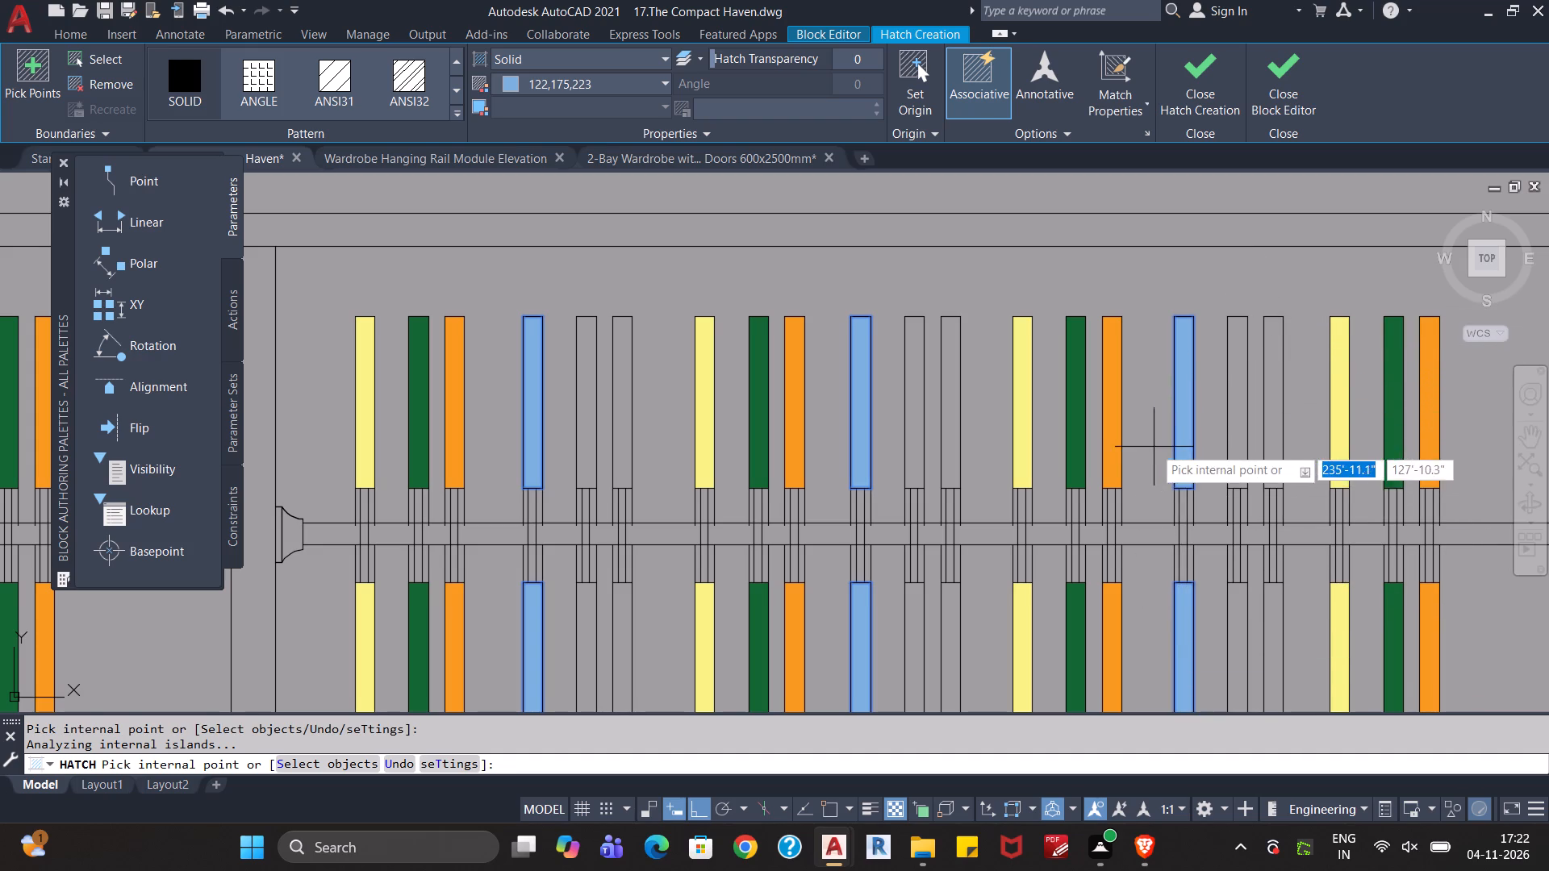
Finish the blue hanger hatching and save the drawing.
{"action": "middle_click_drag", "start_coordinate": [1145, 433], "coordinate": [724, 328]}
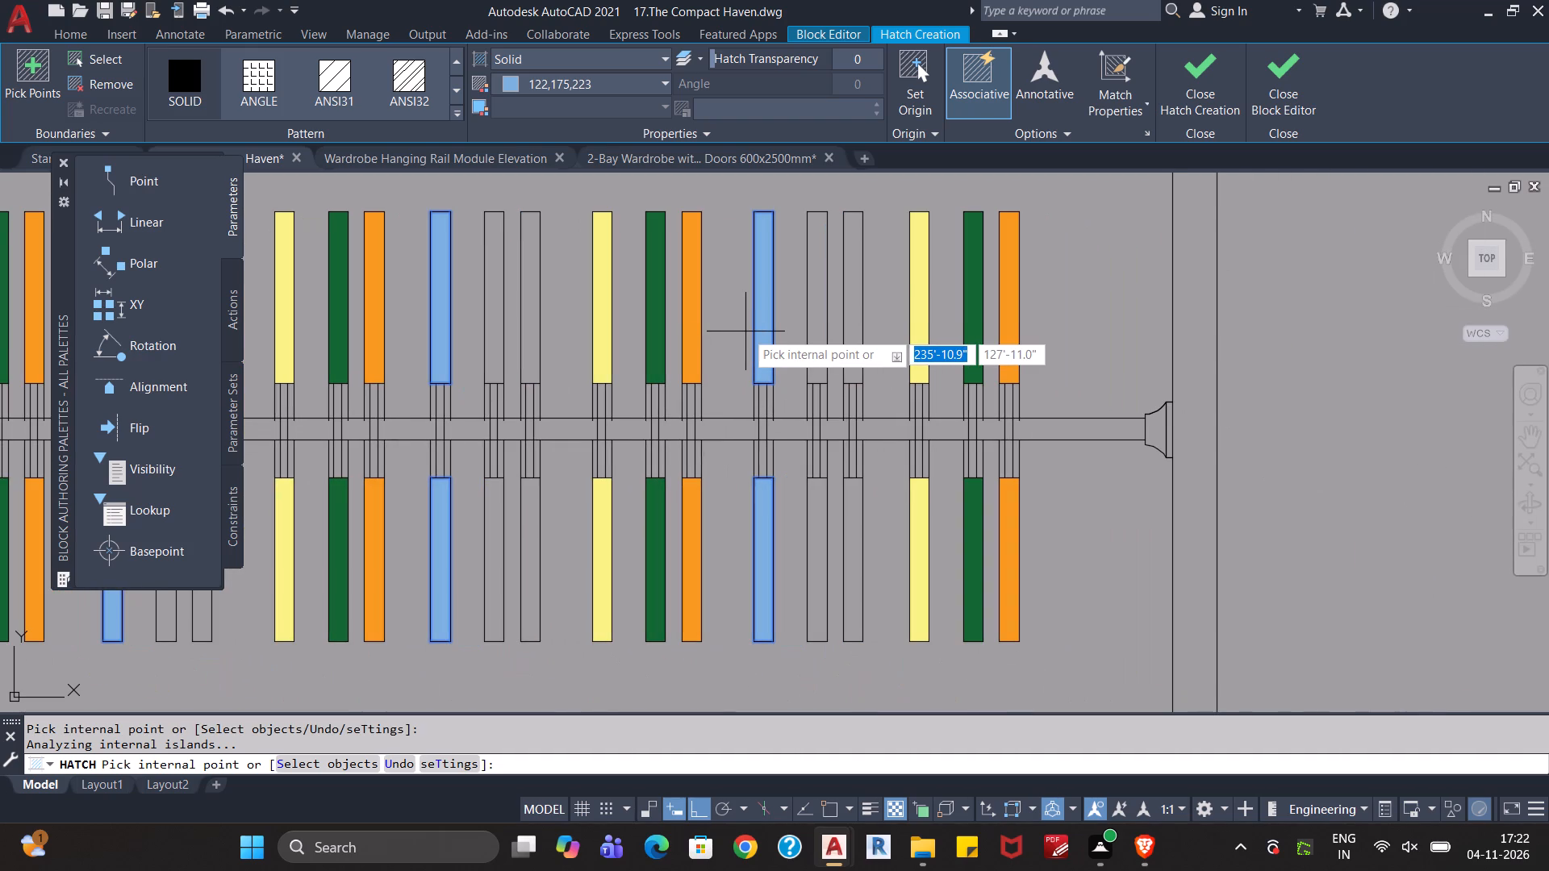
{"action": "key", "text": "Escape"}
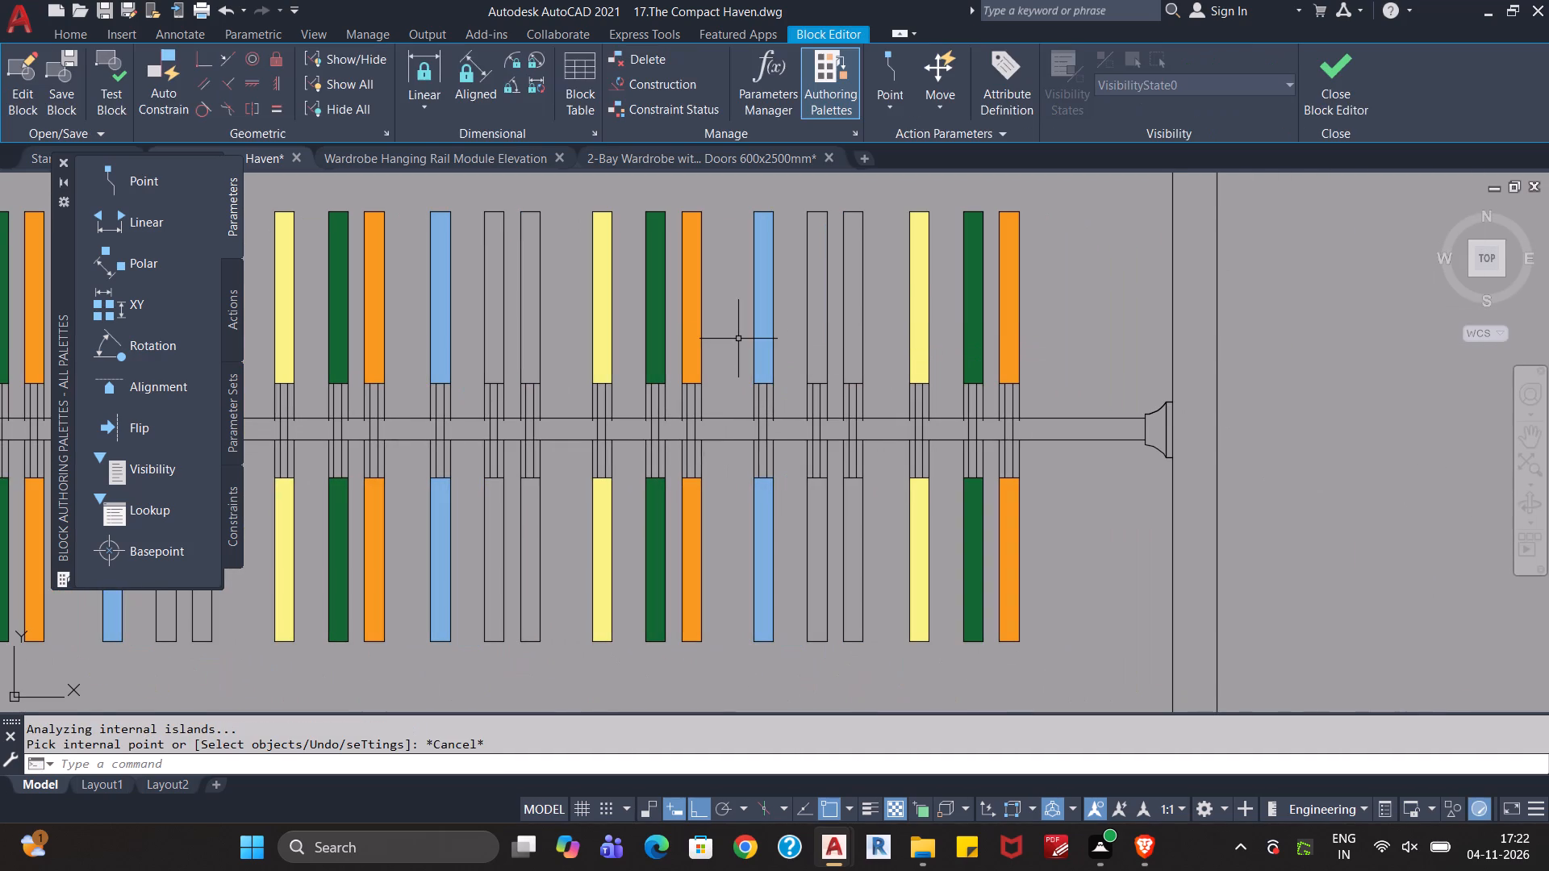
{"action": "key", "text": "ctrl+s"}
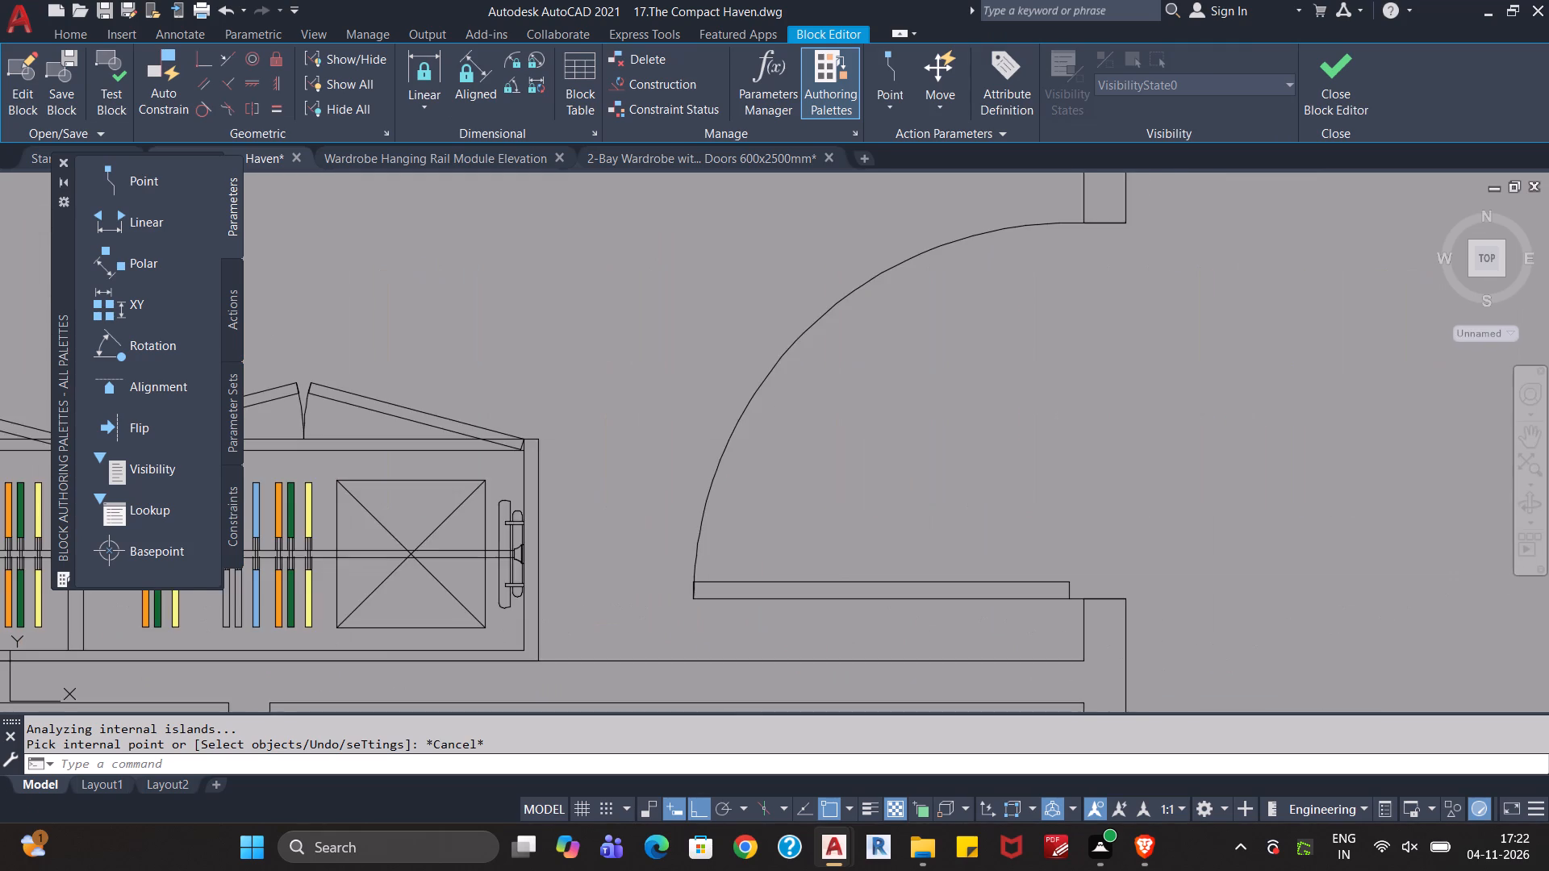
Hatch both halves of the second hanger in the left bay's second group with a solid fill in colour 209,156,199.
{"action": "scroll", "coordinate": [752, 329], "scroll_direction": "down", "scroll_amount": 1}
{"action": "middle_click_drag", "start_coordinate": [733, 334], "coordinate": [843, 300]}
{"action": "scroll", "coordinate": [843, 300], "scroll_direction": "down", "scroll_amount": 1}
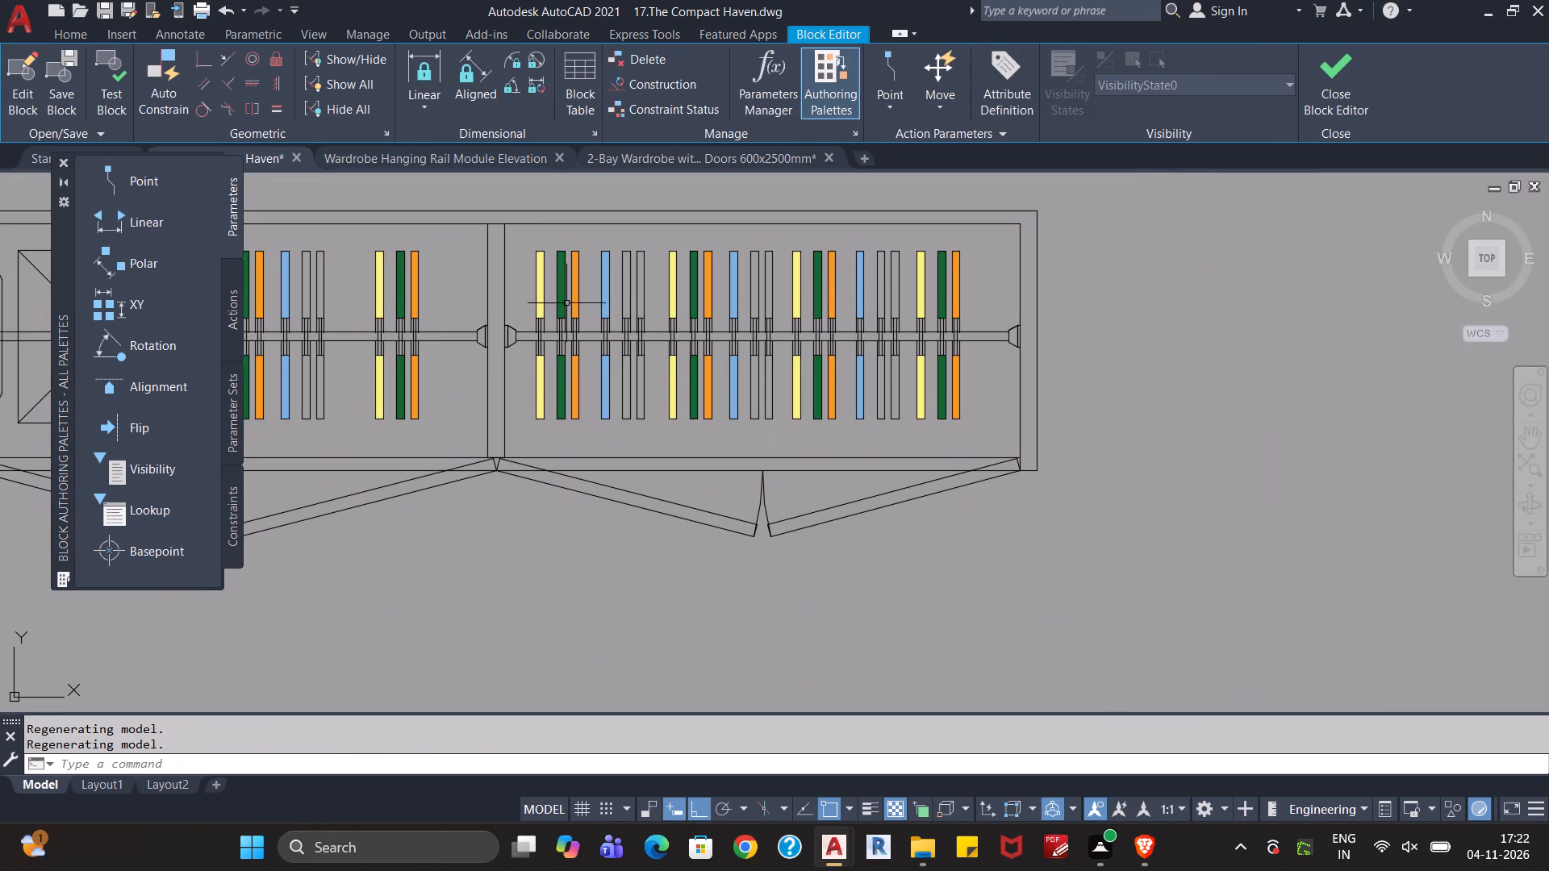
{"action": "scroll", "coordinate": [462, 294], "scroll_direction": "down", "scroll_amount": 1}
{"action": "middle_click_drag", "start_coordinate": [462, 294], "coordinate": [691, 319]}
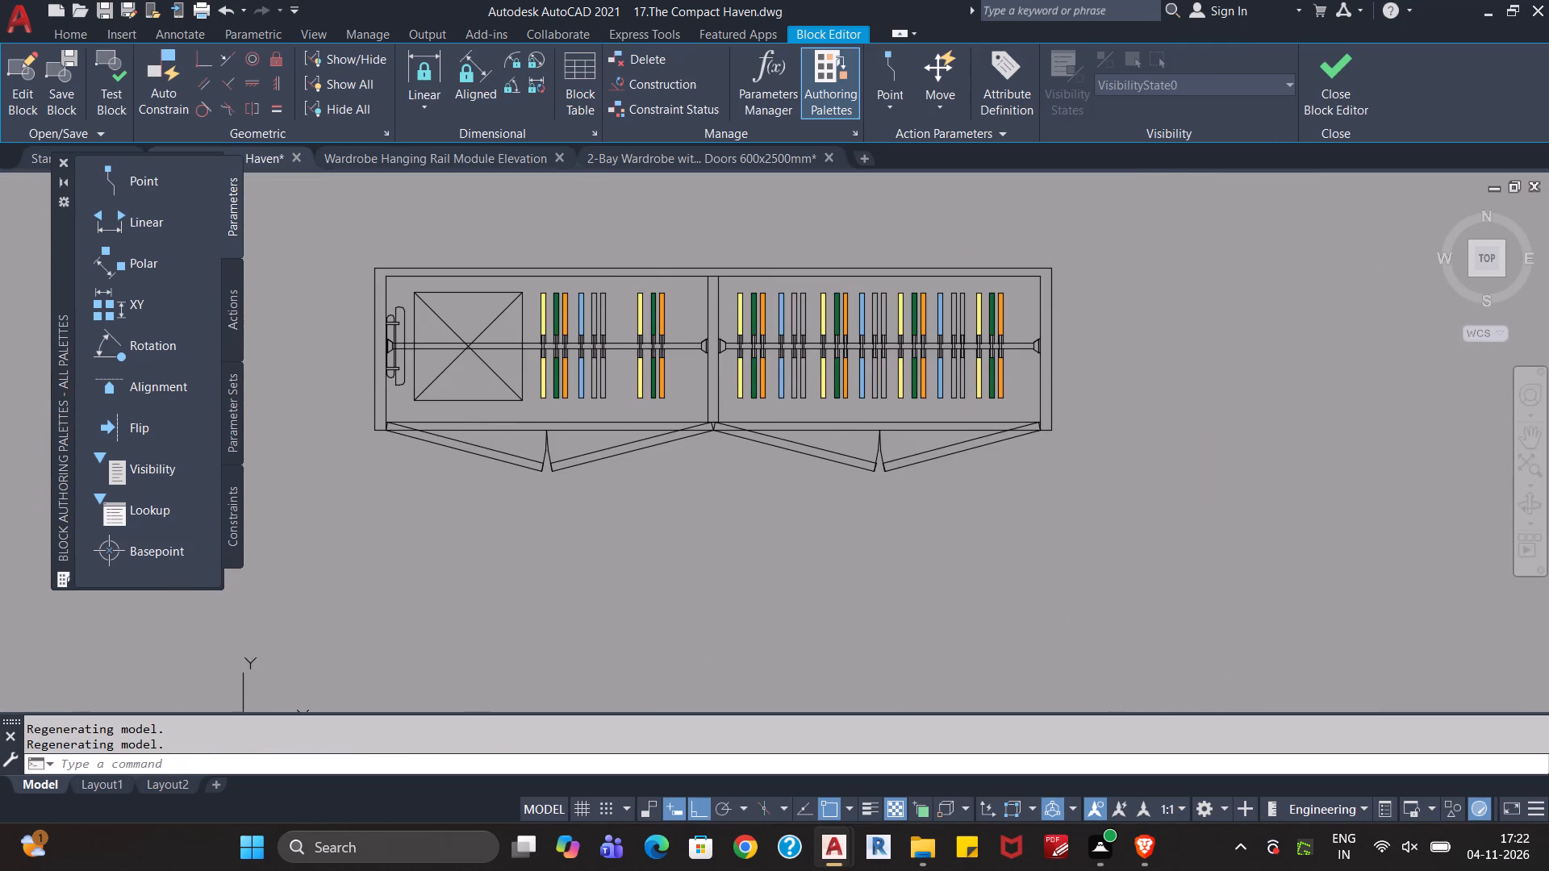
{"action": "scroll", "coordinate": [596, 365], "scroll_direction": "up", "scroll_amount": 2}
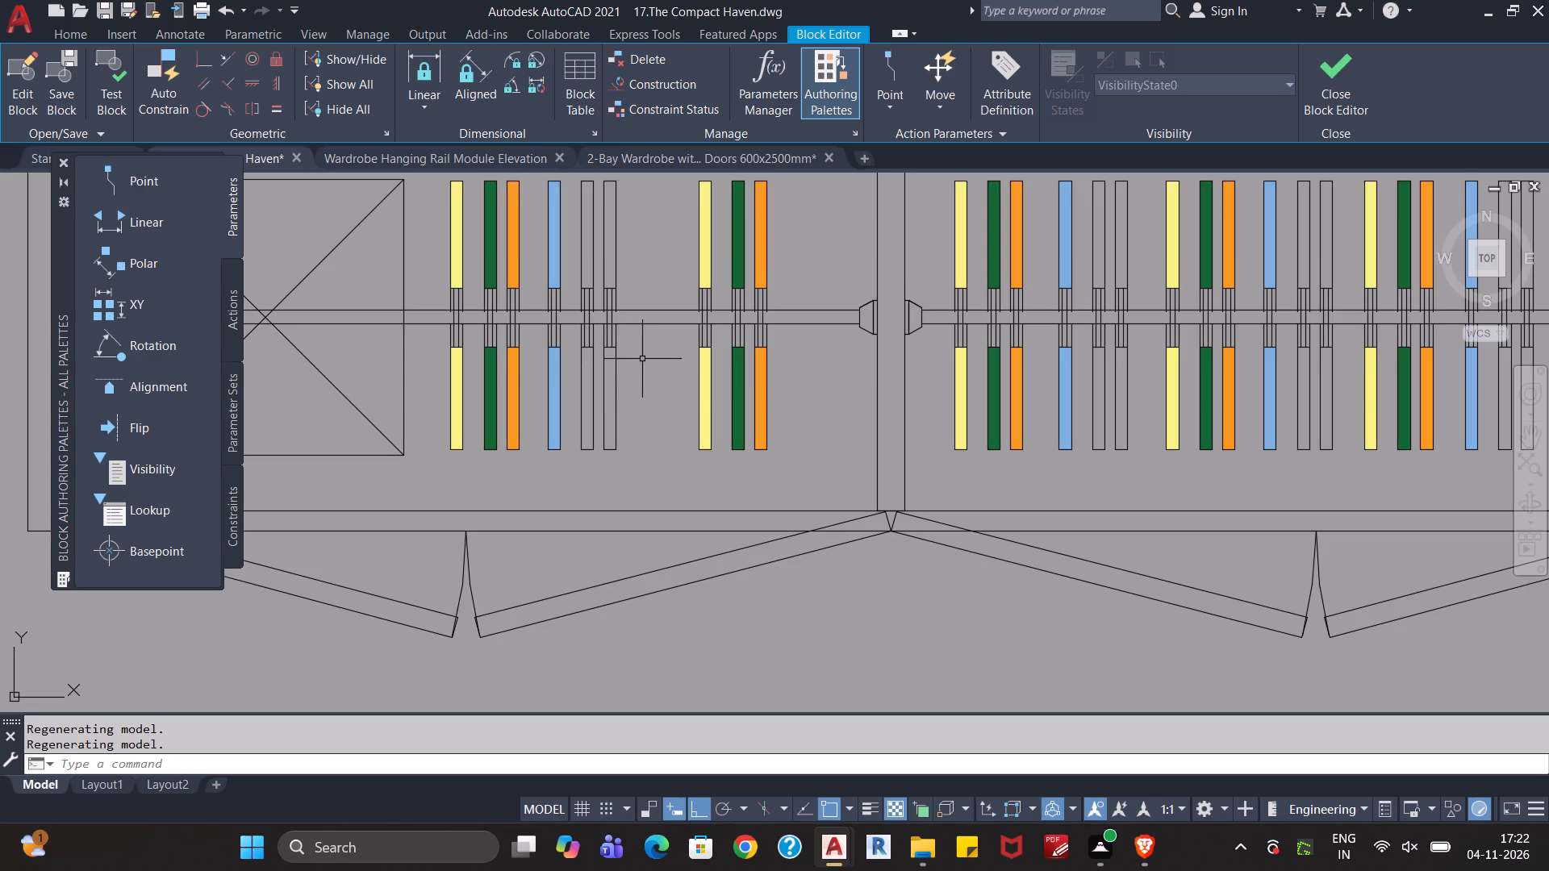
{"action": "type", "text": "ha"}
{"action": "key", "text": "Return"}
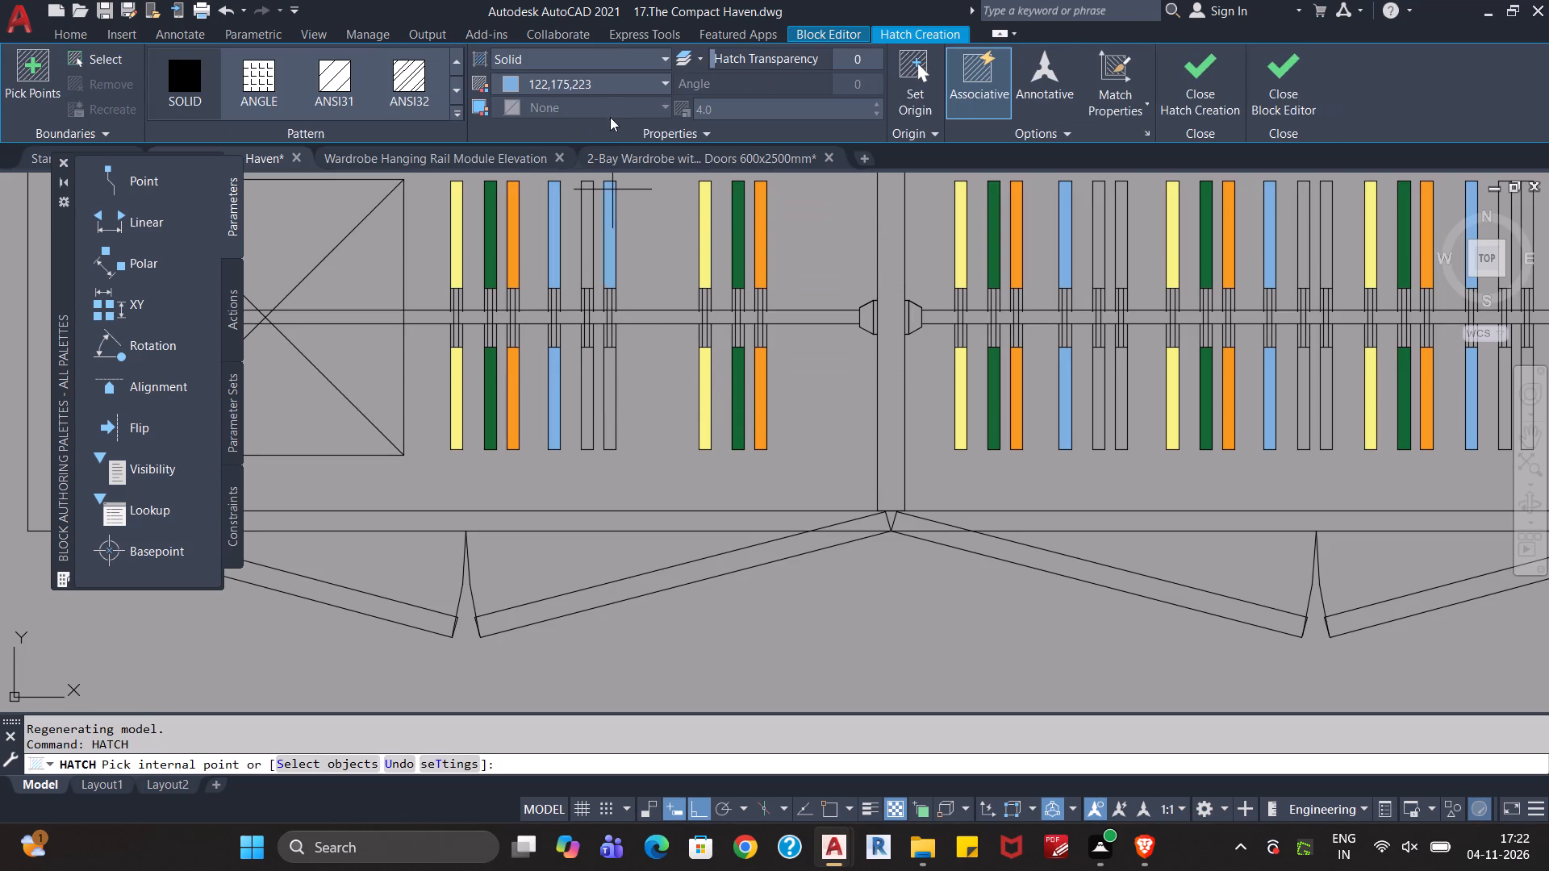
{"action": "left_click", "coordinate": [631, 85]}
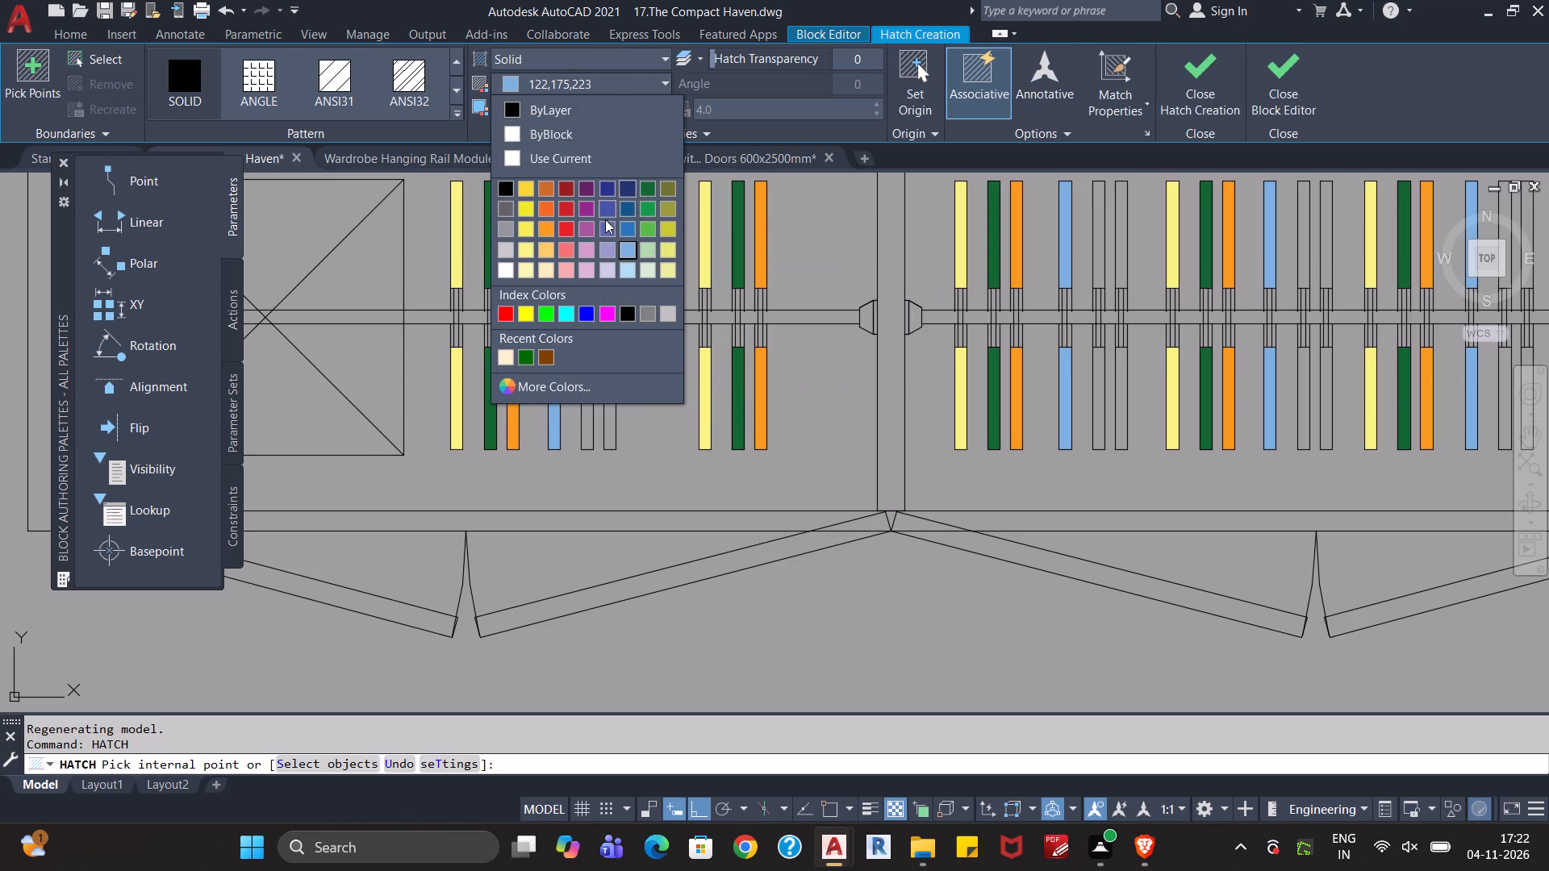
{"action": "left_click", "coordinate": [587, 245]}
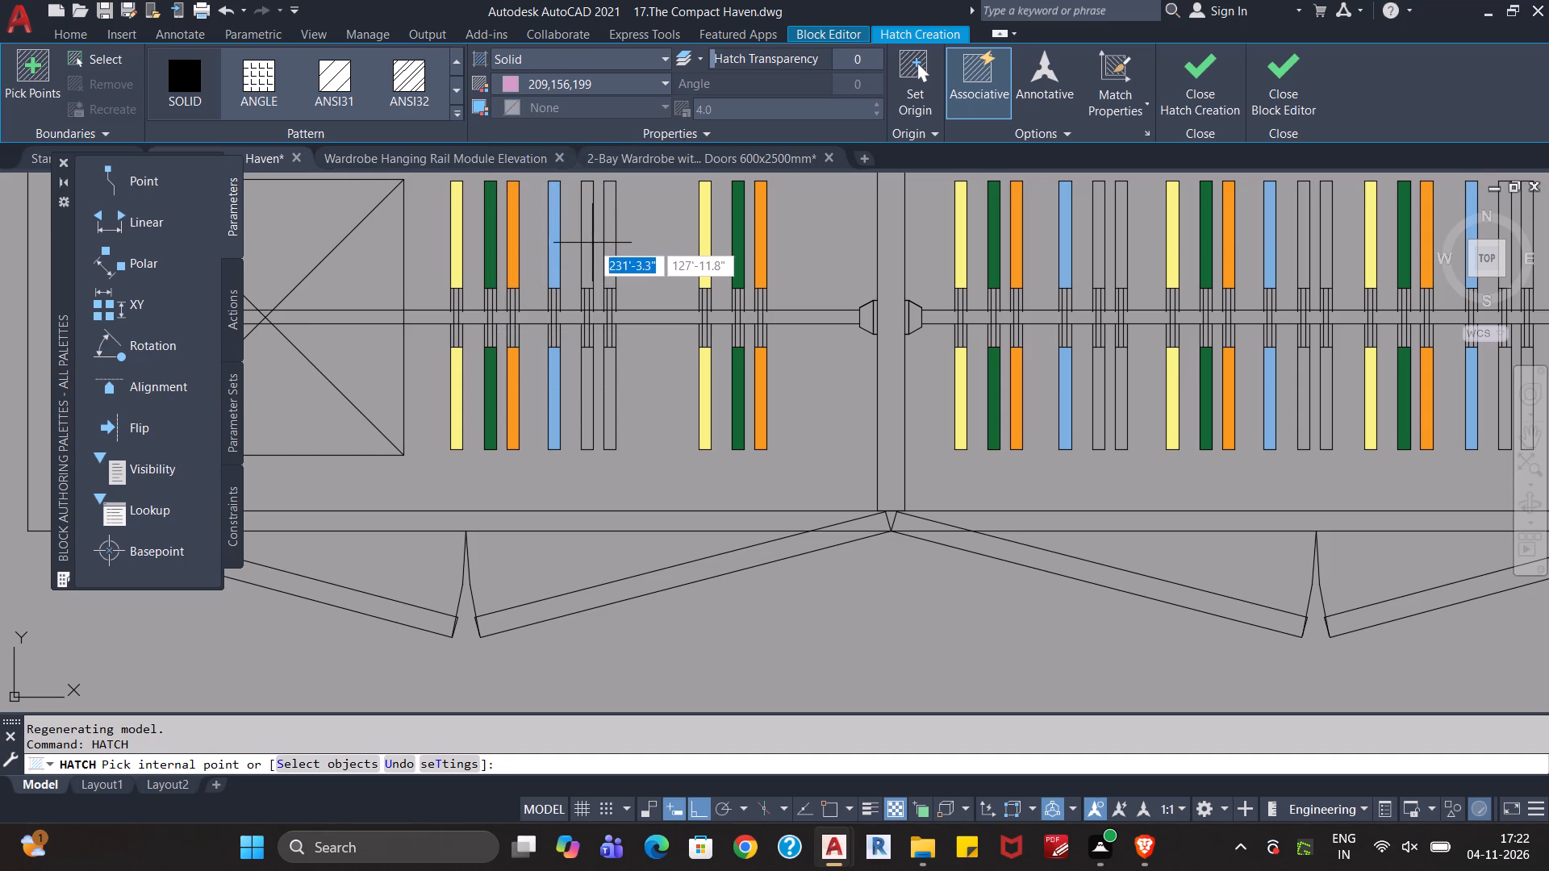
{"action": "left_click", "coordinate": [589, 244]}
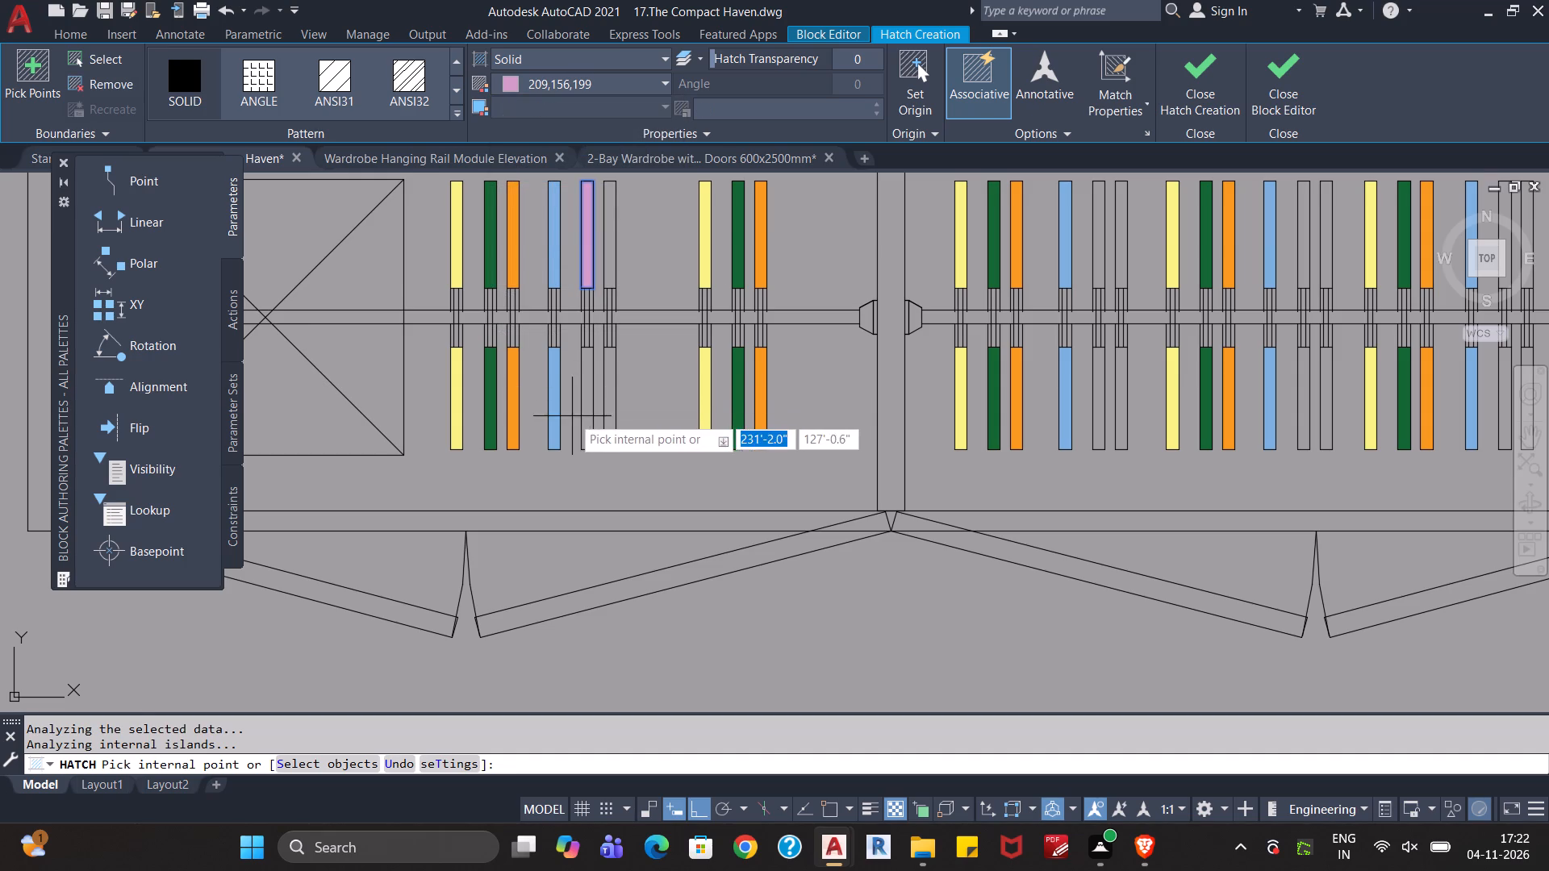
{"action": "left_click", "coordinate": [587, 408]}
Fill both halves of the second hanger in the right bay's second and sixth groups with the same pink solid hatch.
{"action": "middle_click_drag", "start_coordinate": [670, 385], "coordinate": [477, 388]}
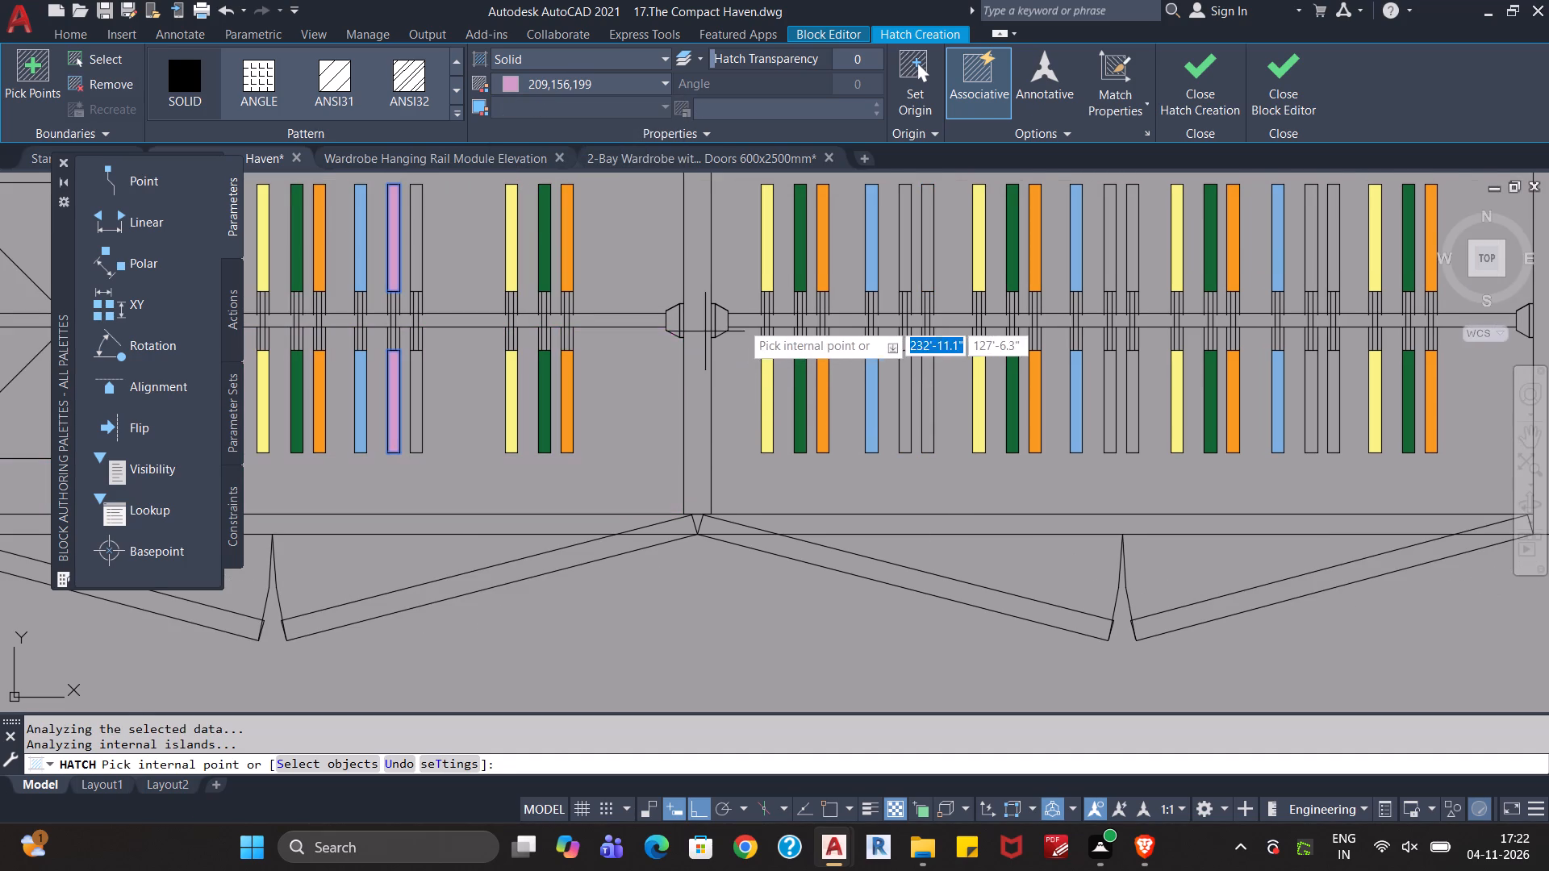
{"action": "left_click", "coordinate": [905, 244]}
{"action": "left_click", "coordinate": [904, 386]}
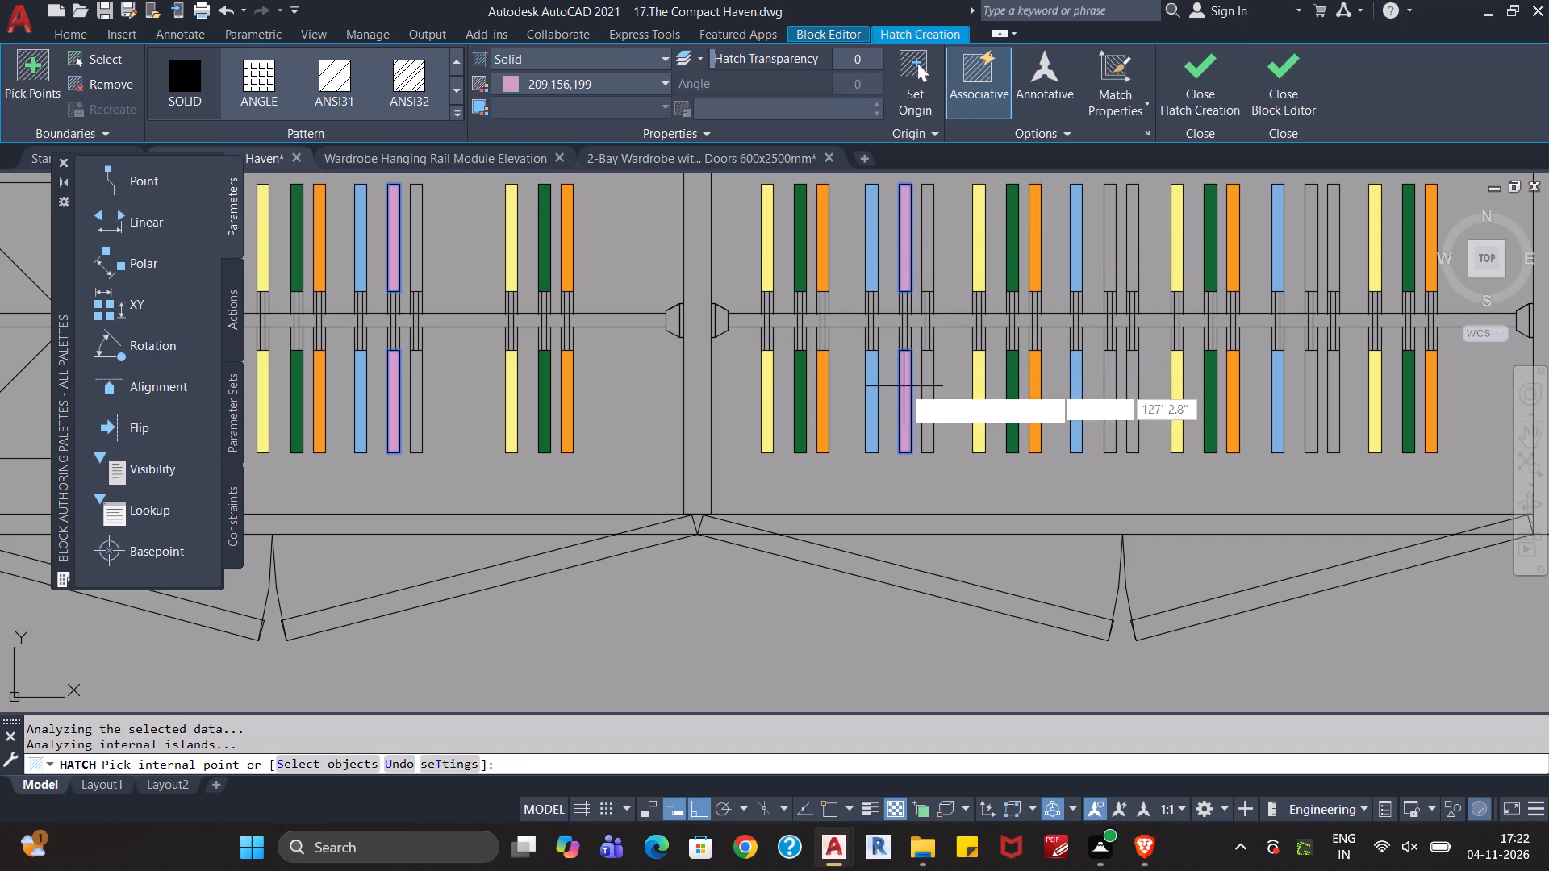
{"action": "left_click", "coordinate": [1310, 231]}
{"action": "left_click", "coordinate": [1313, 380]}
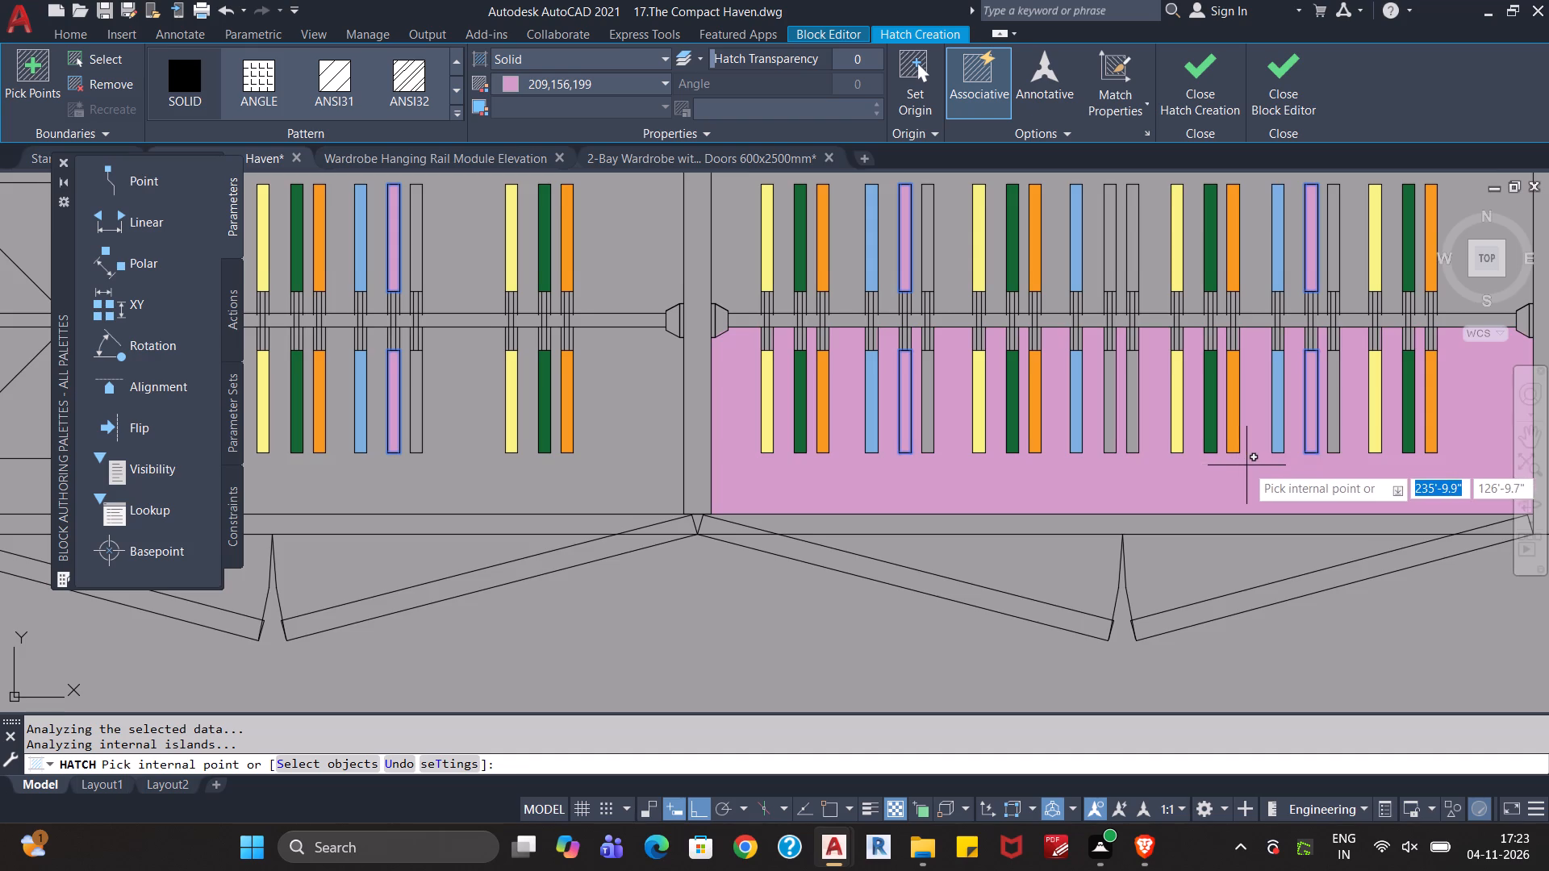
{"action": "middle_click_drag", "start_coordinate": [1246, 465], "coordinate": [1064, 438]}
{"action": "scroll", "coordinate": [1064, 438], "scroll_direction": "down", "scroll_amount": 1}
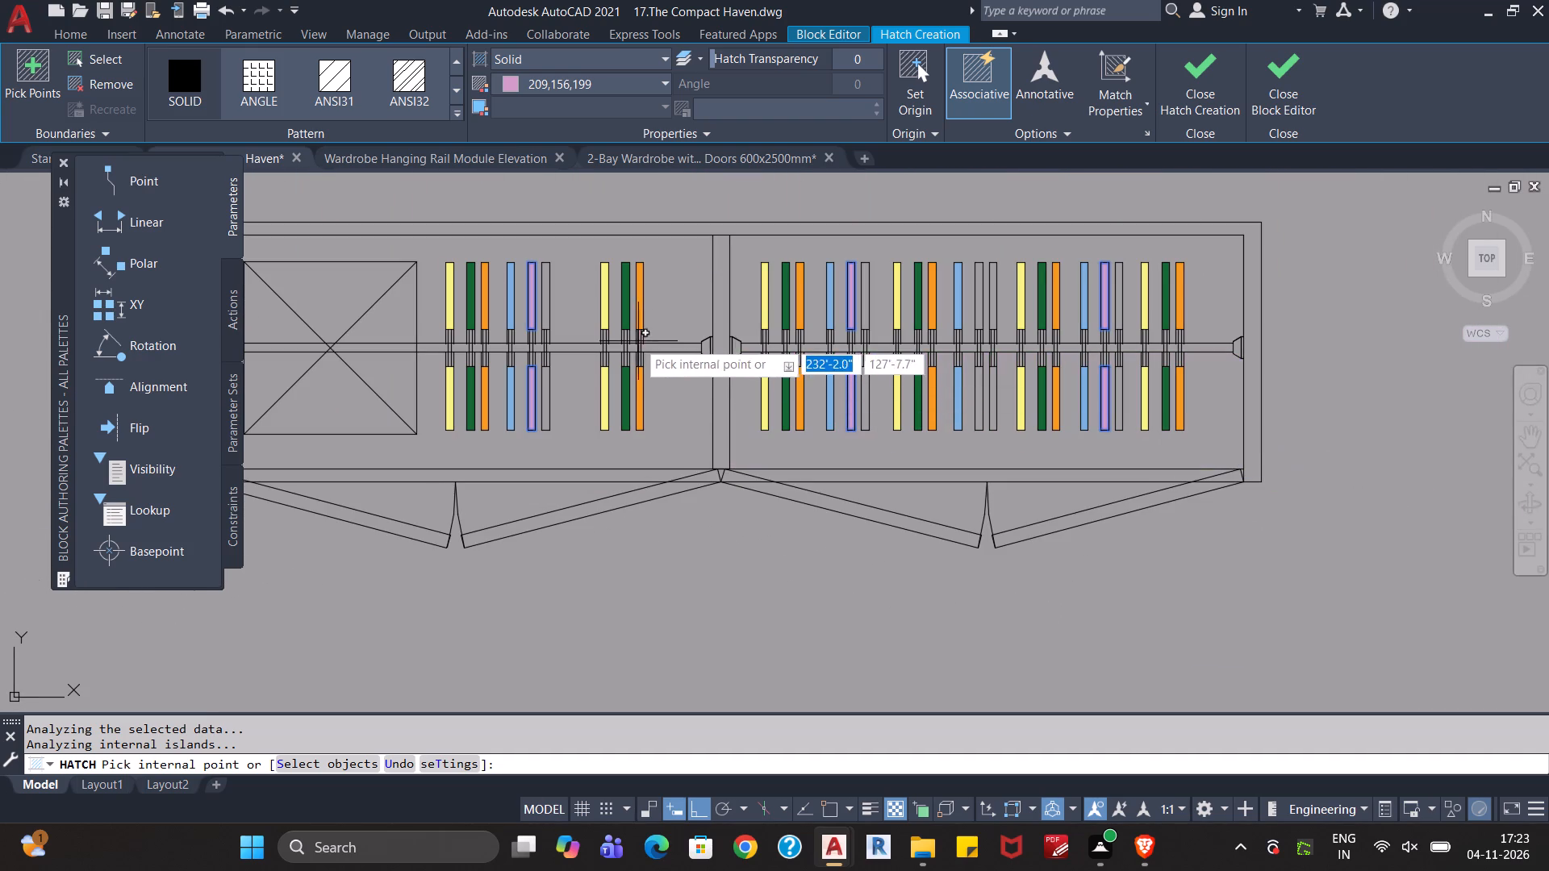
{"action": "key", "text": "Escape"}
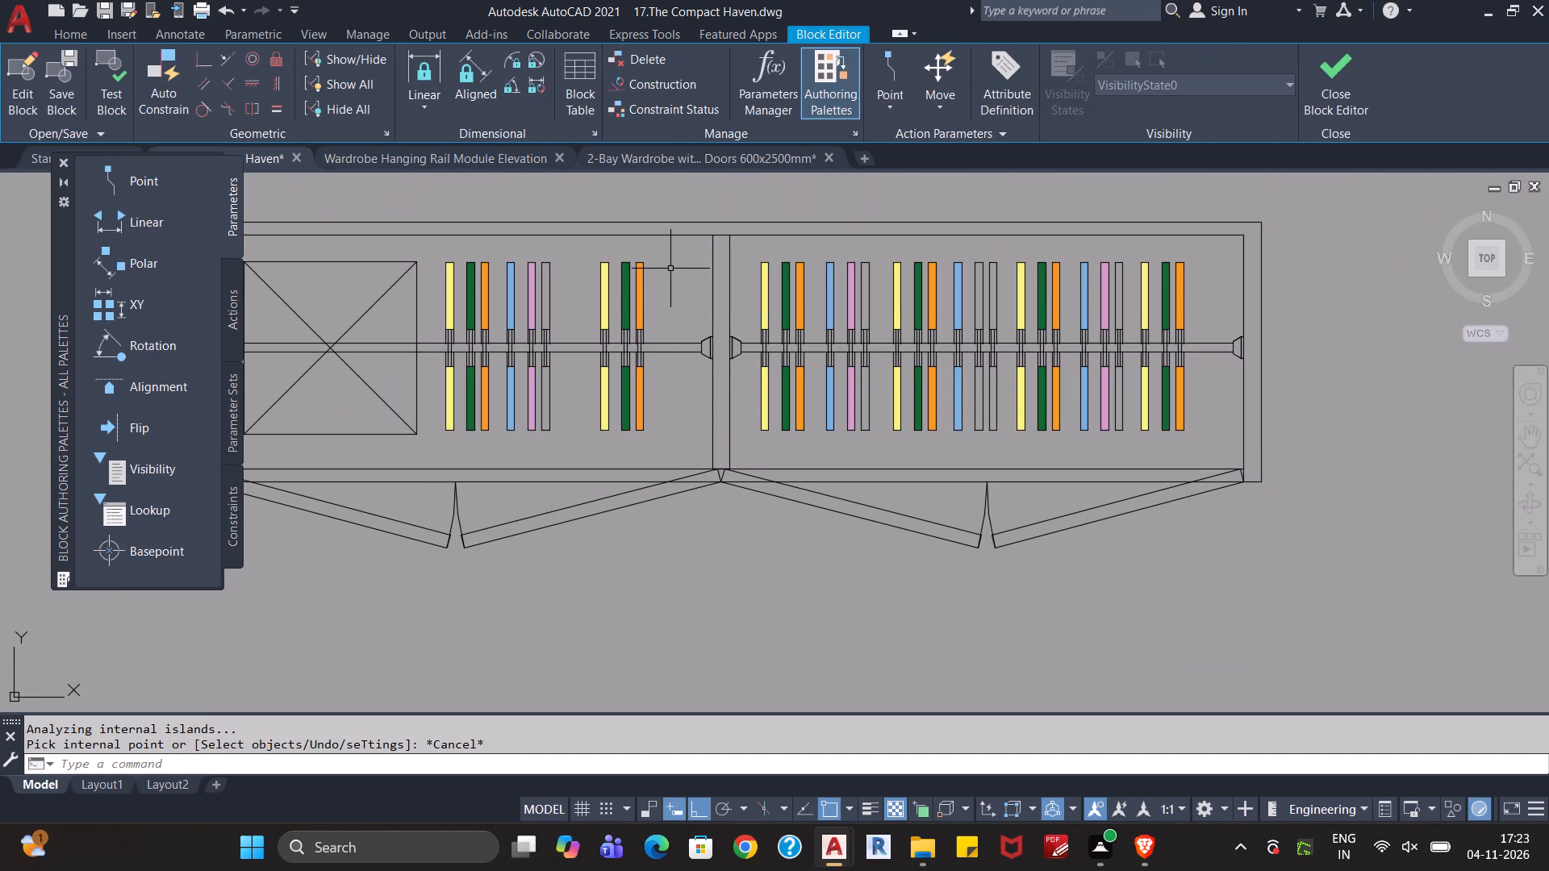
Hatch both halves of the third hanger in each bay's second group and the right bay's fourth-group second hanger with solid colour 69,84,165.
{"action": "type", "text": "ha"}
{"action": "key", "text": "Return"}
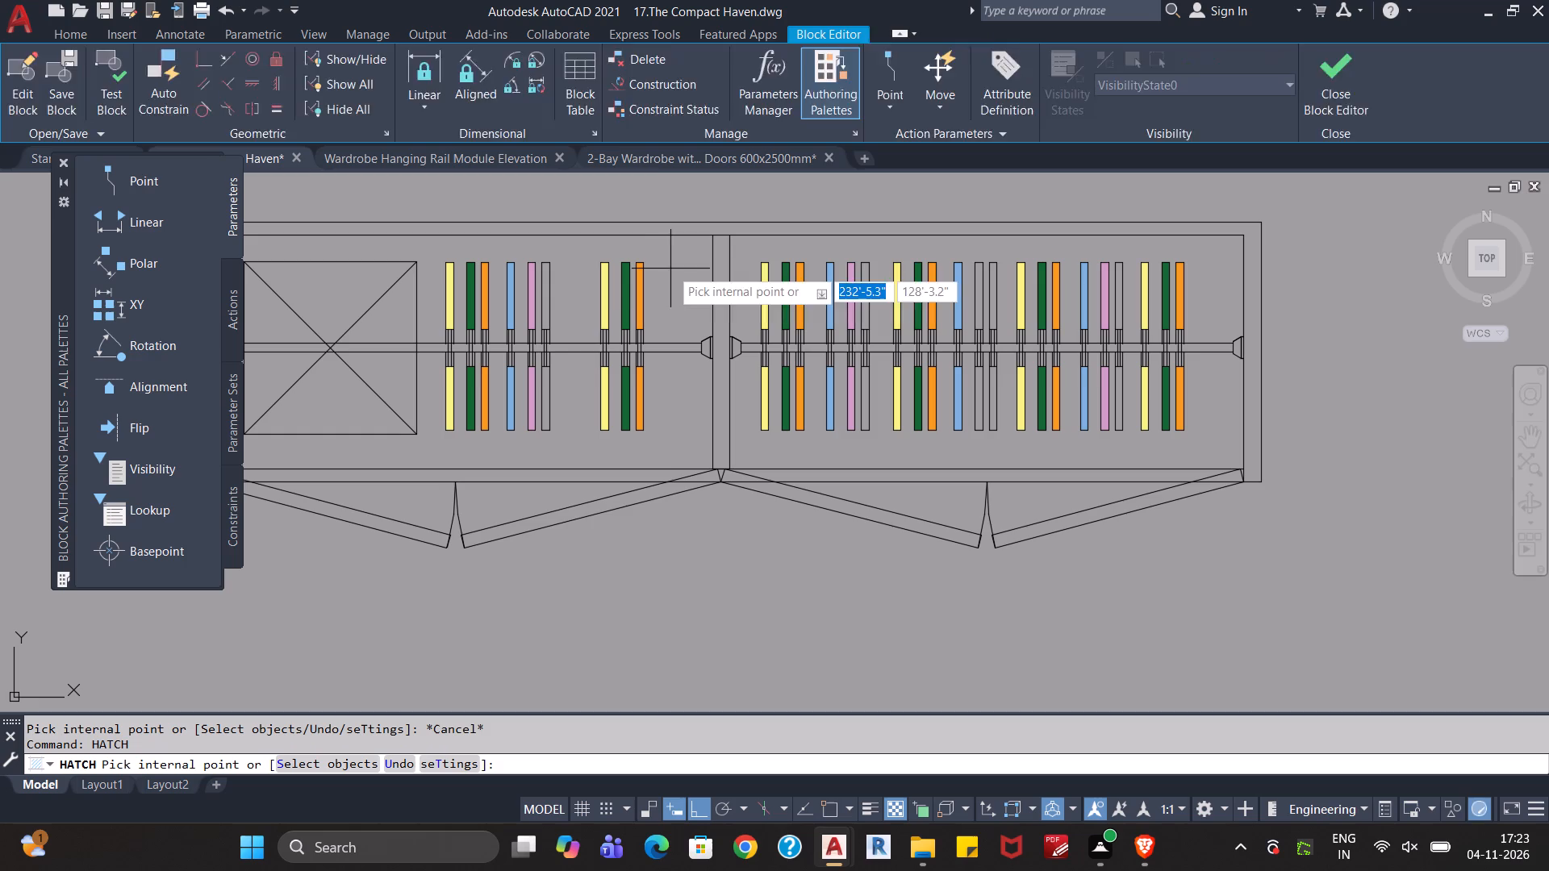
{"action": "left_click", "coordinate": [596, 85]}
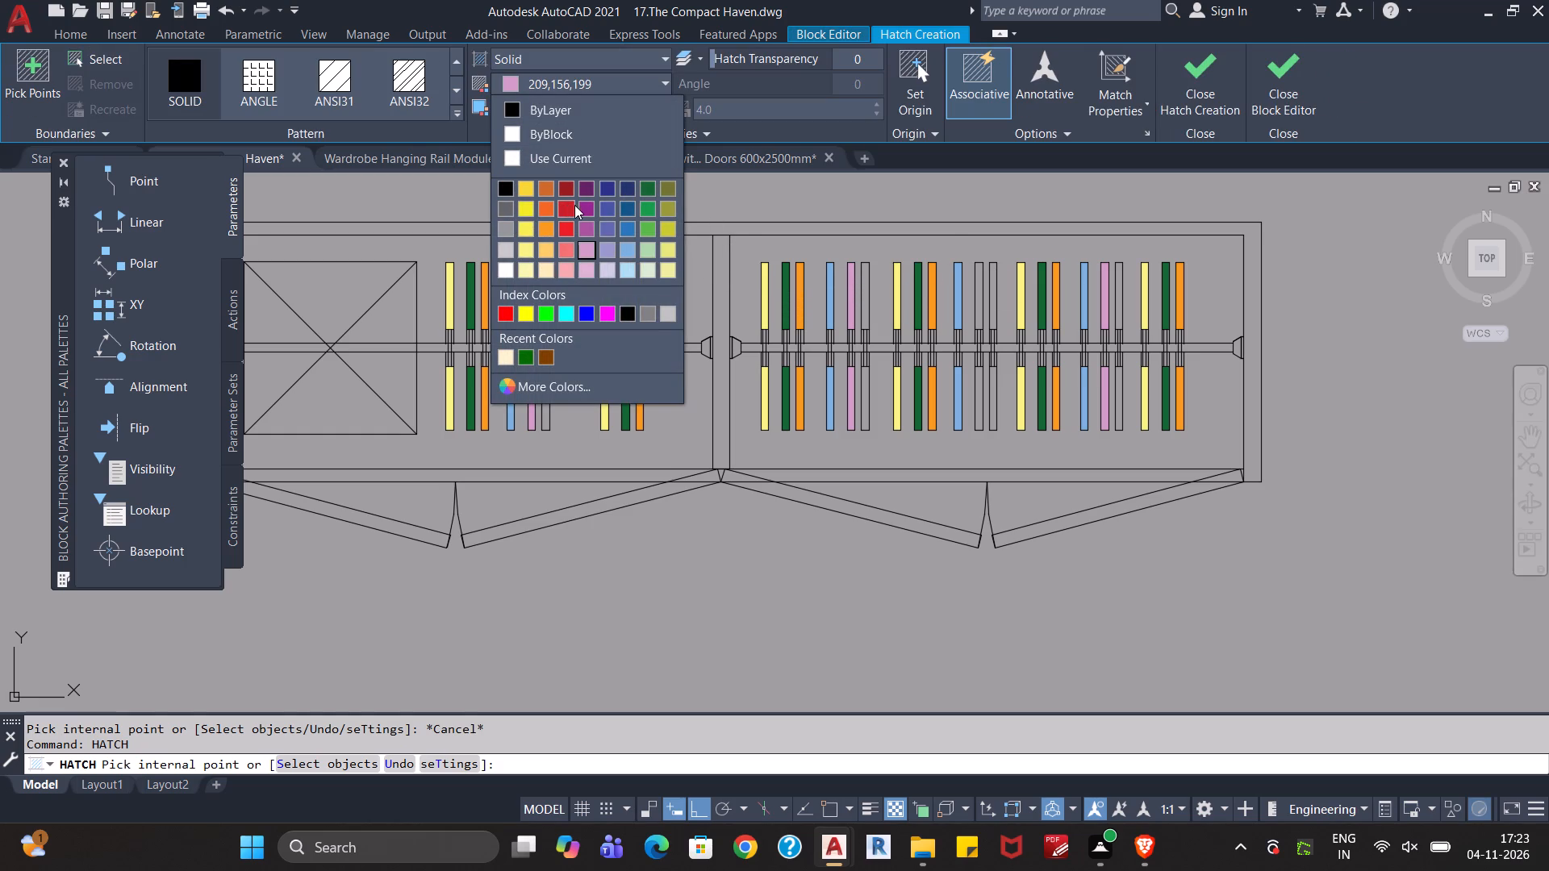
{"action": "left_click", "coordinate": [602, 207]}
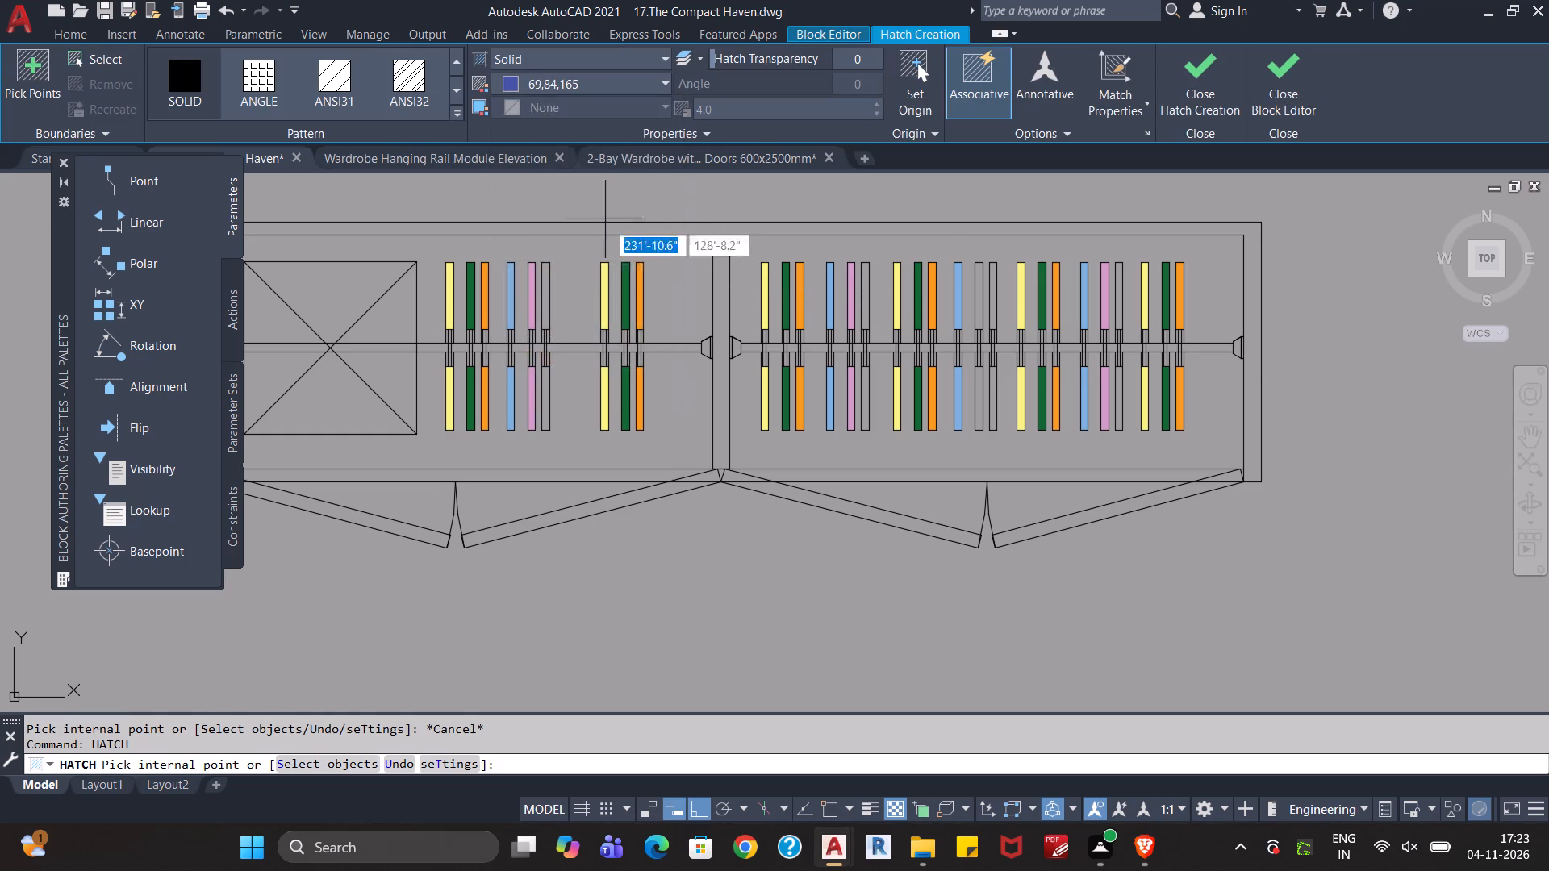
{"action": "scroll", "coordinate": [571, 315], "scroll_direction": "up", "scroll_amount": 2}
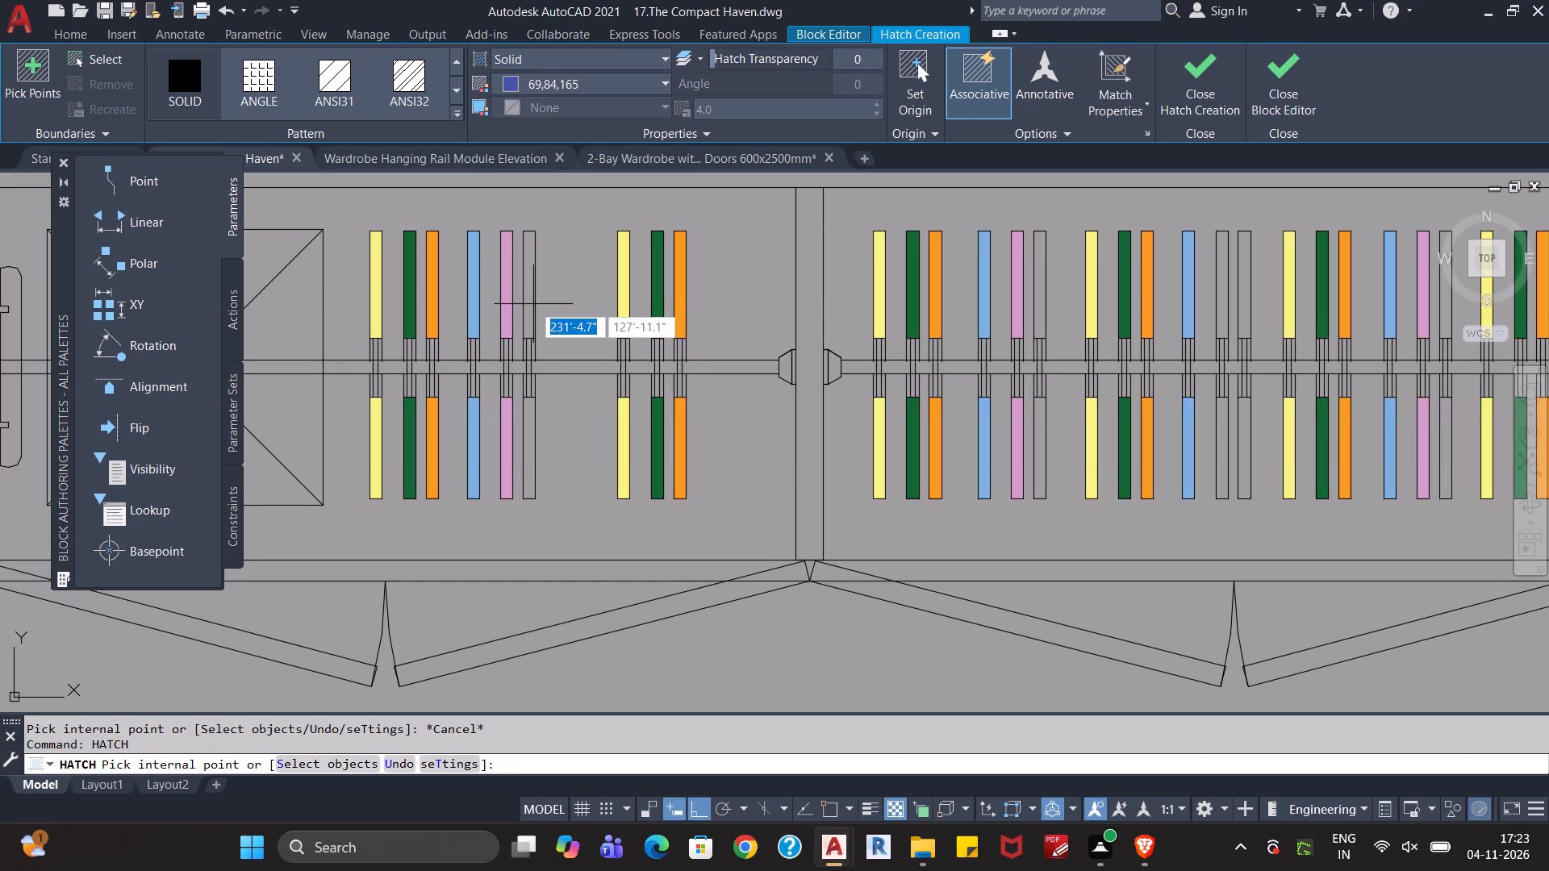
{"action": "left_click", "coordinate": [530, 304]}
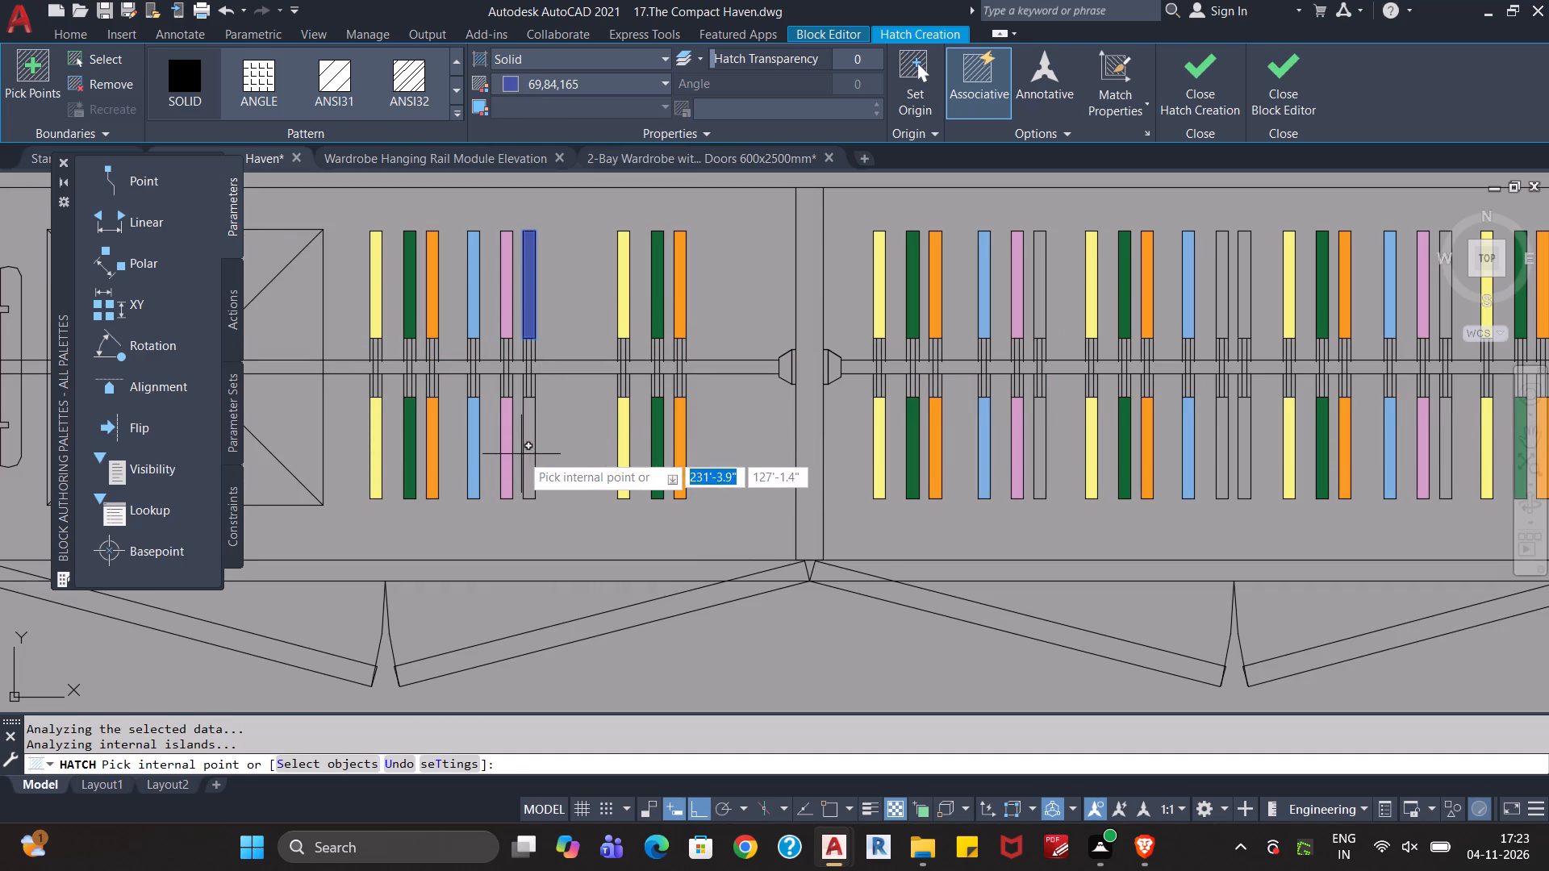
{"action": "left_click", "coordinate": [527, 454]}
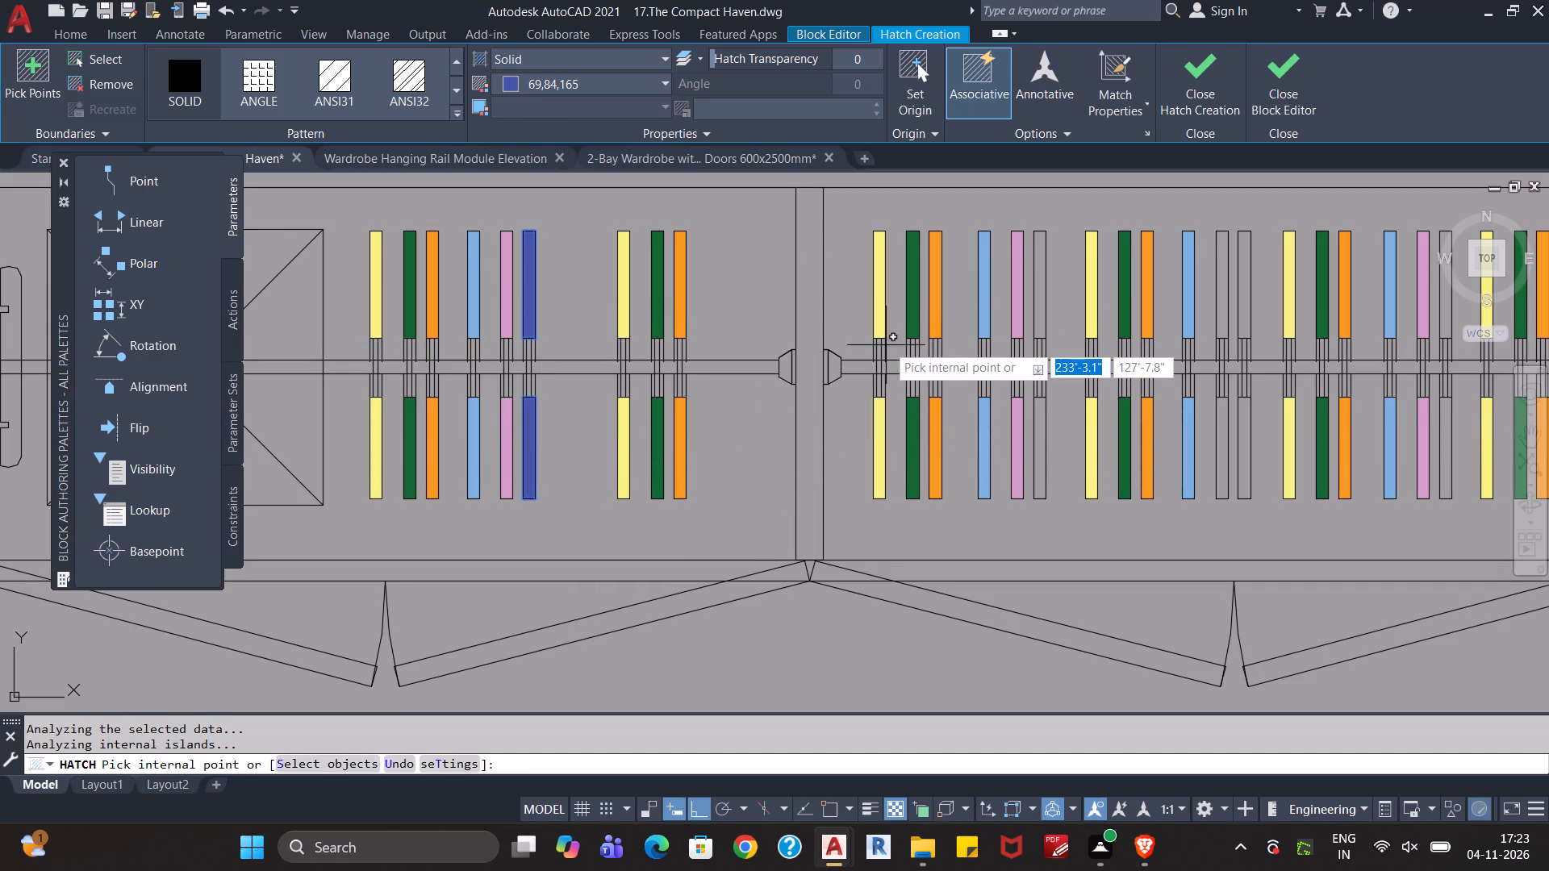
{"action": "middle_click_drag", "start_coordinate": [954, 279], "coordinate": [691, 326]}
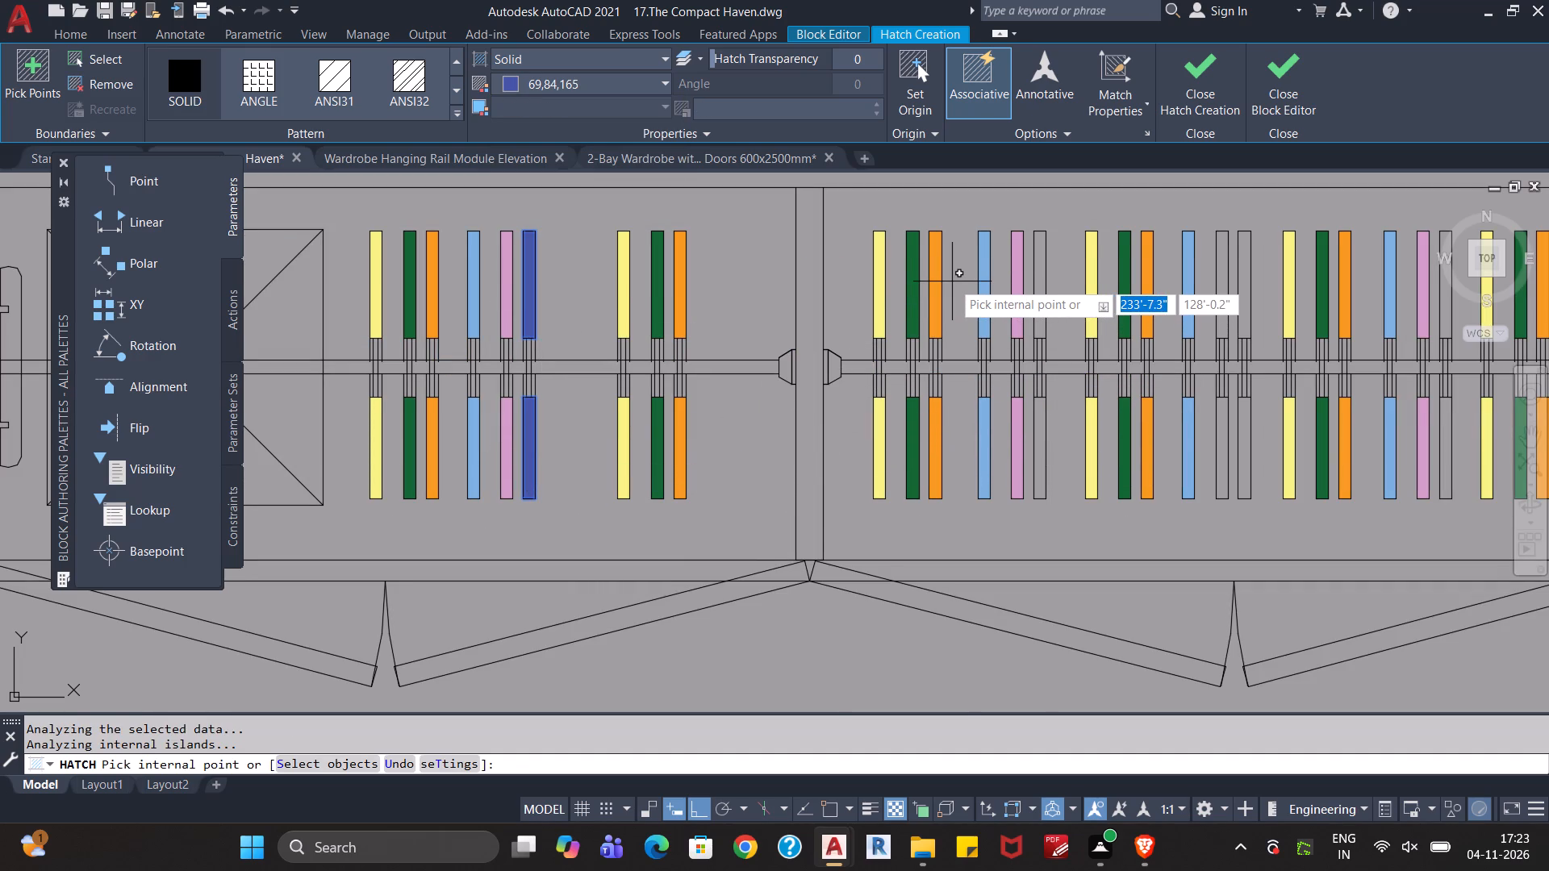
{"action": "middle_click_drag", "start_coordinate": [691, 326], "coordinate": [664, 327]}
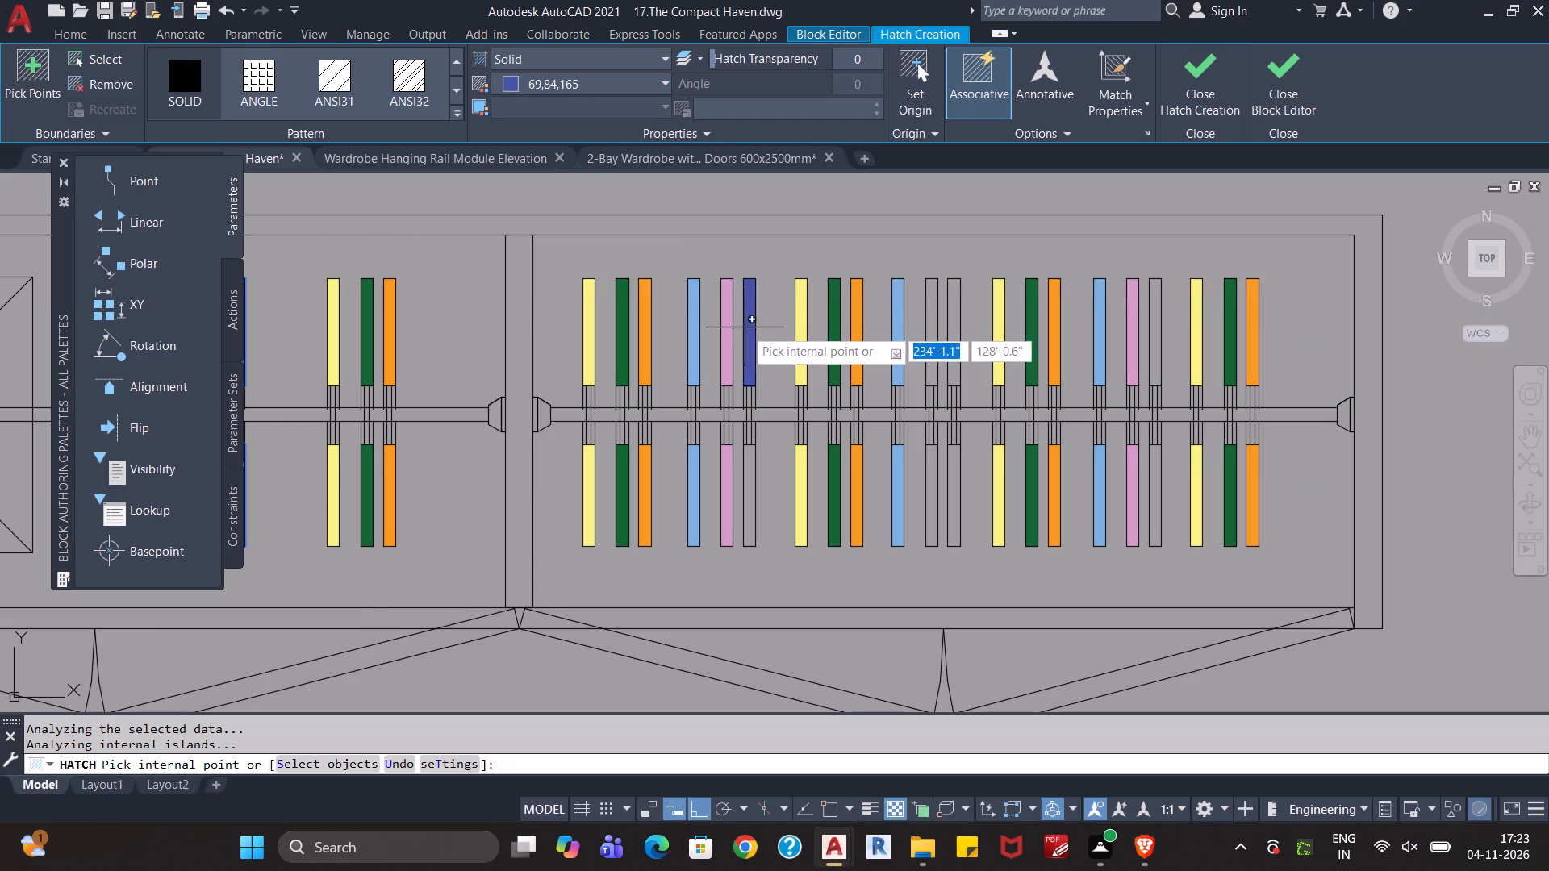
{"action": "left_click", "coordinate": [749, 331]}
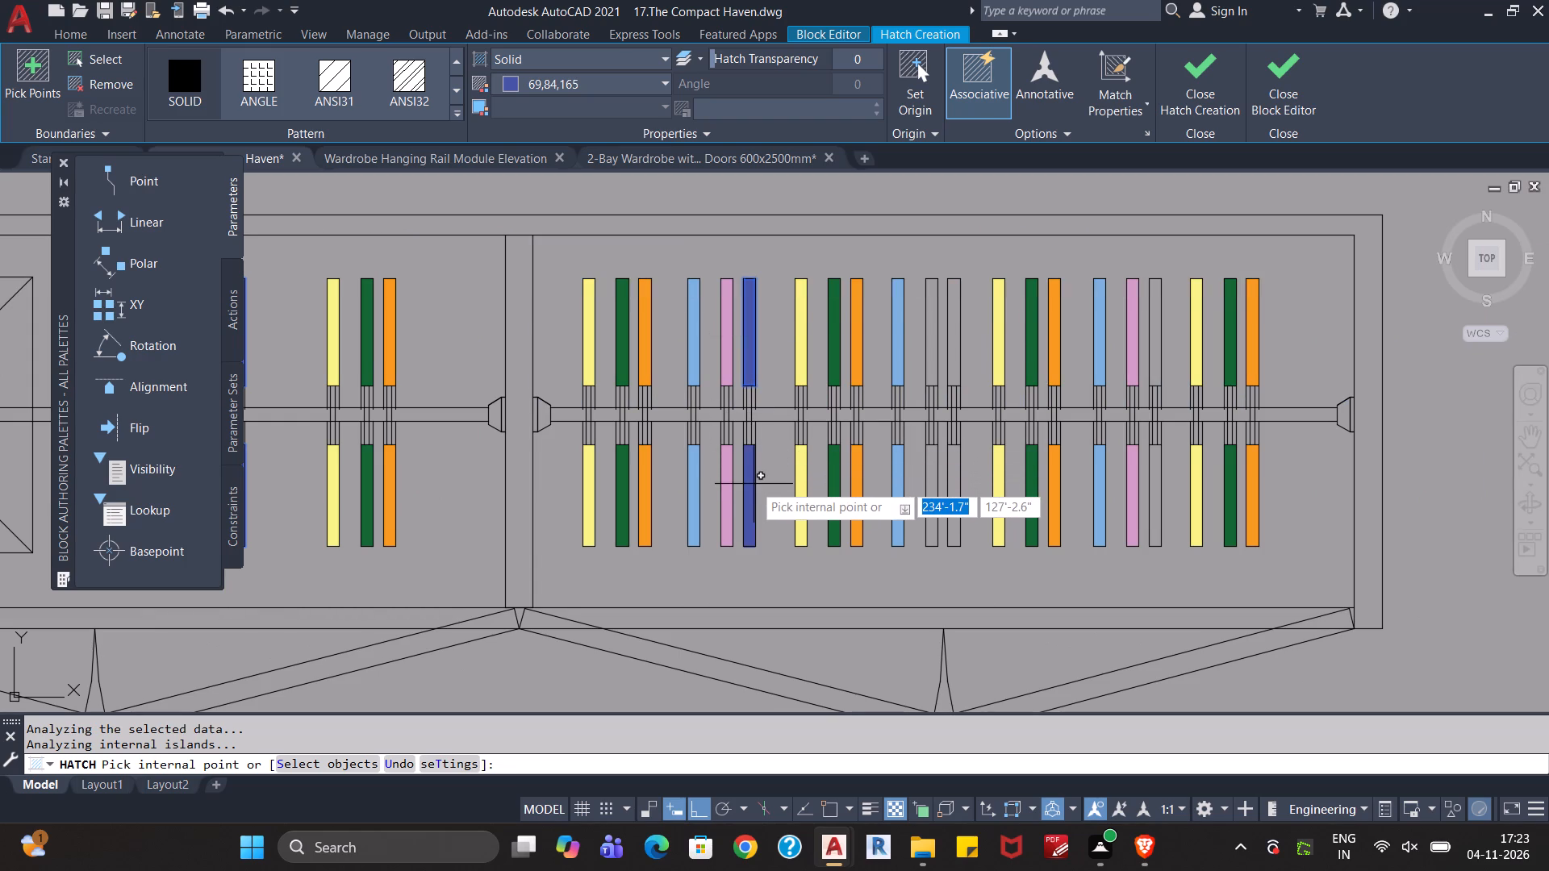
{"action": "left_click", "coordinate": [753, 484]}
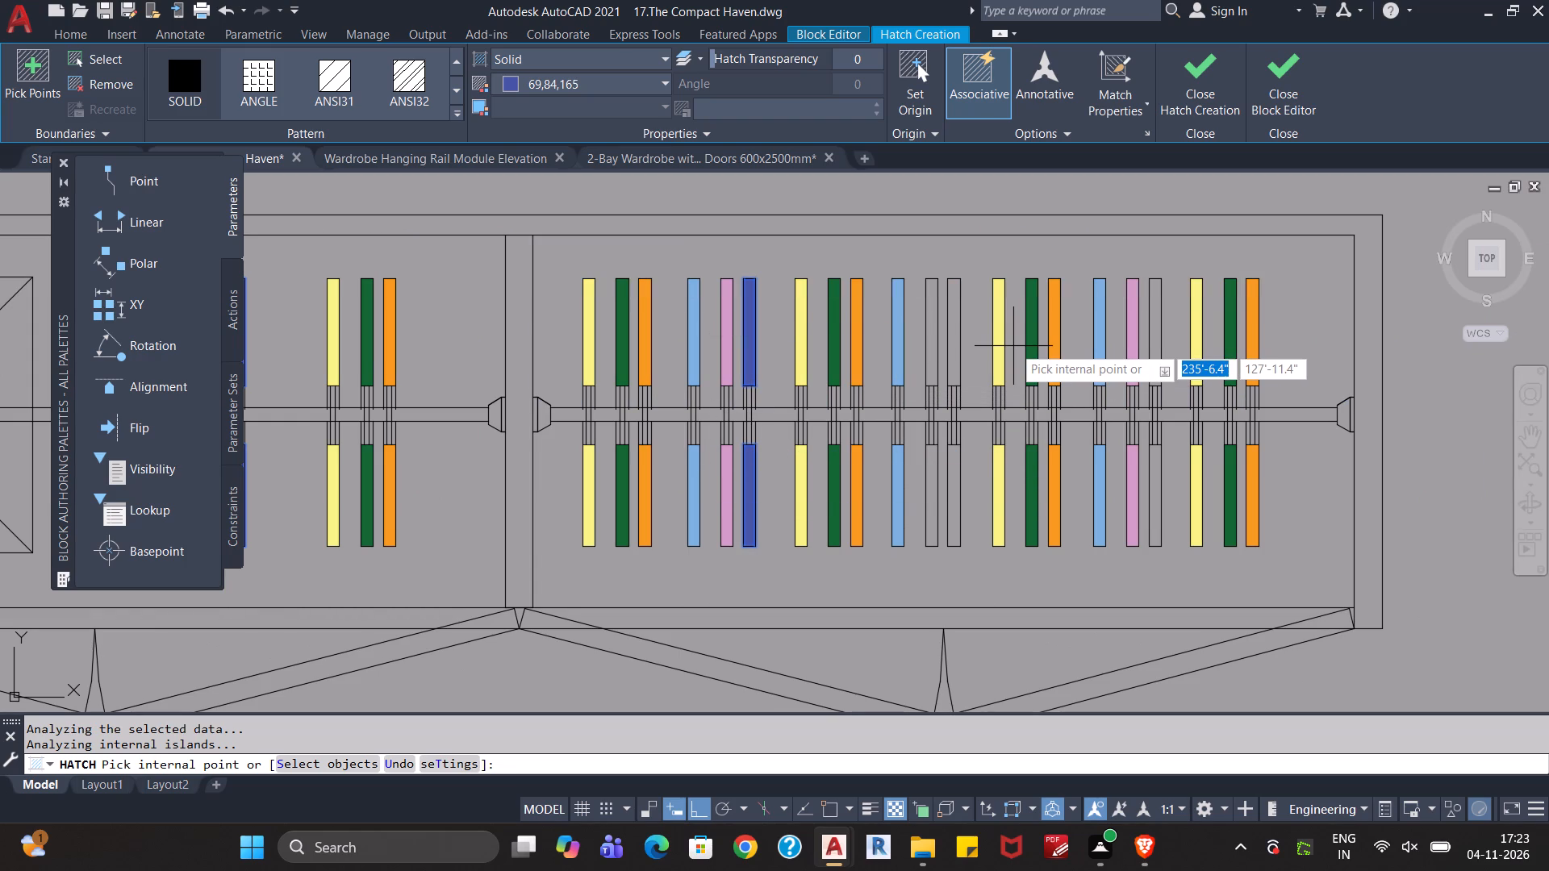
{"action": "left_click", "coordinate": [933, 334]}
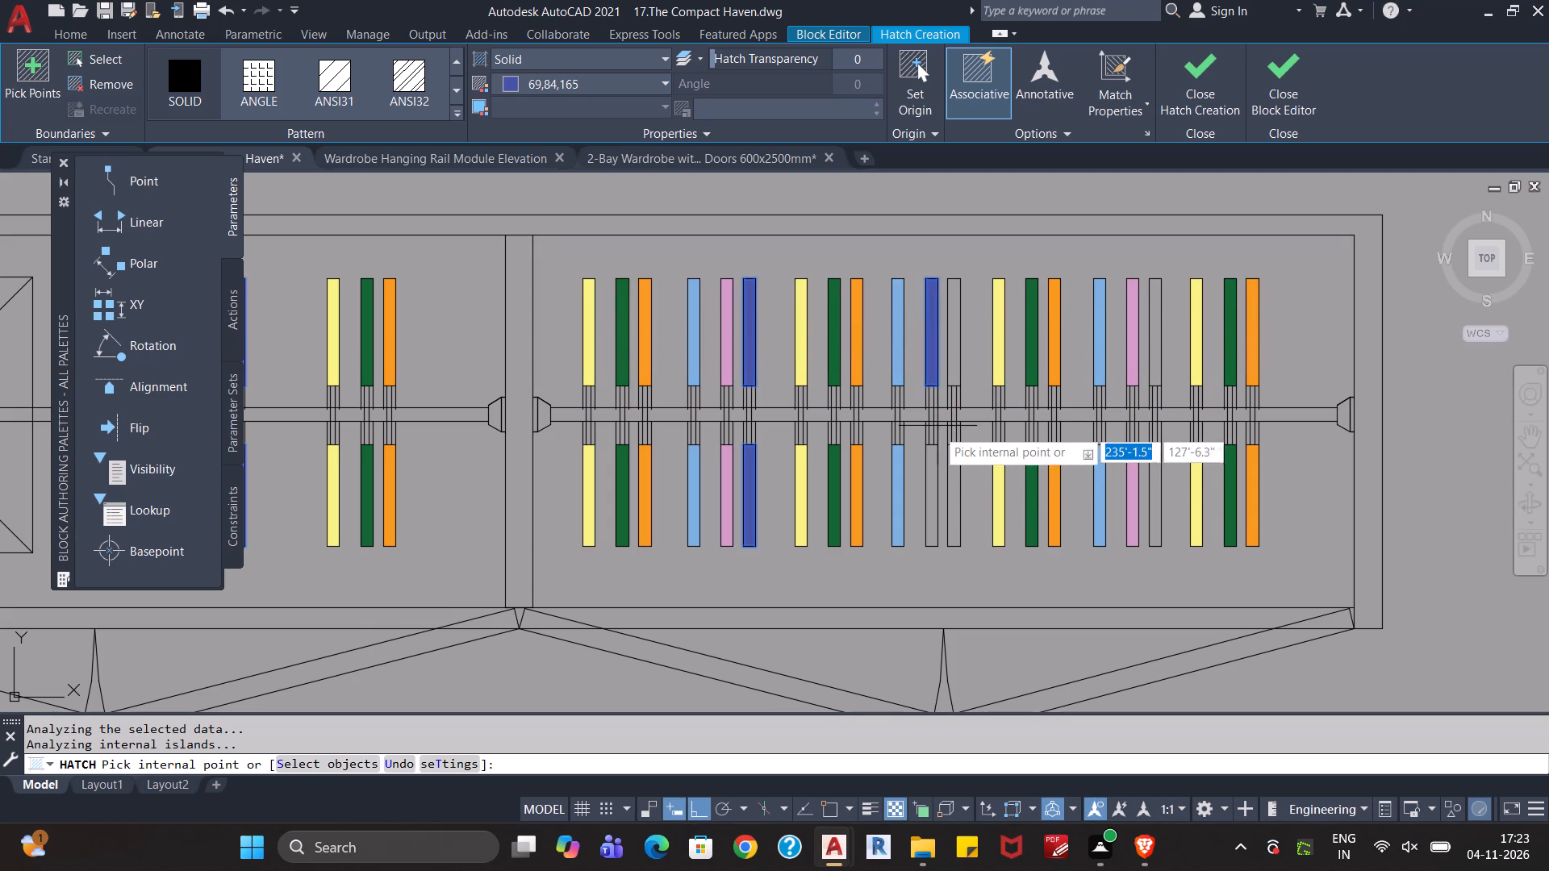
{"action": "left_click", "coordinate": [929, 479]}
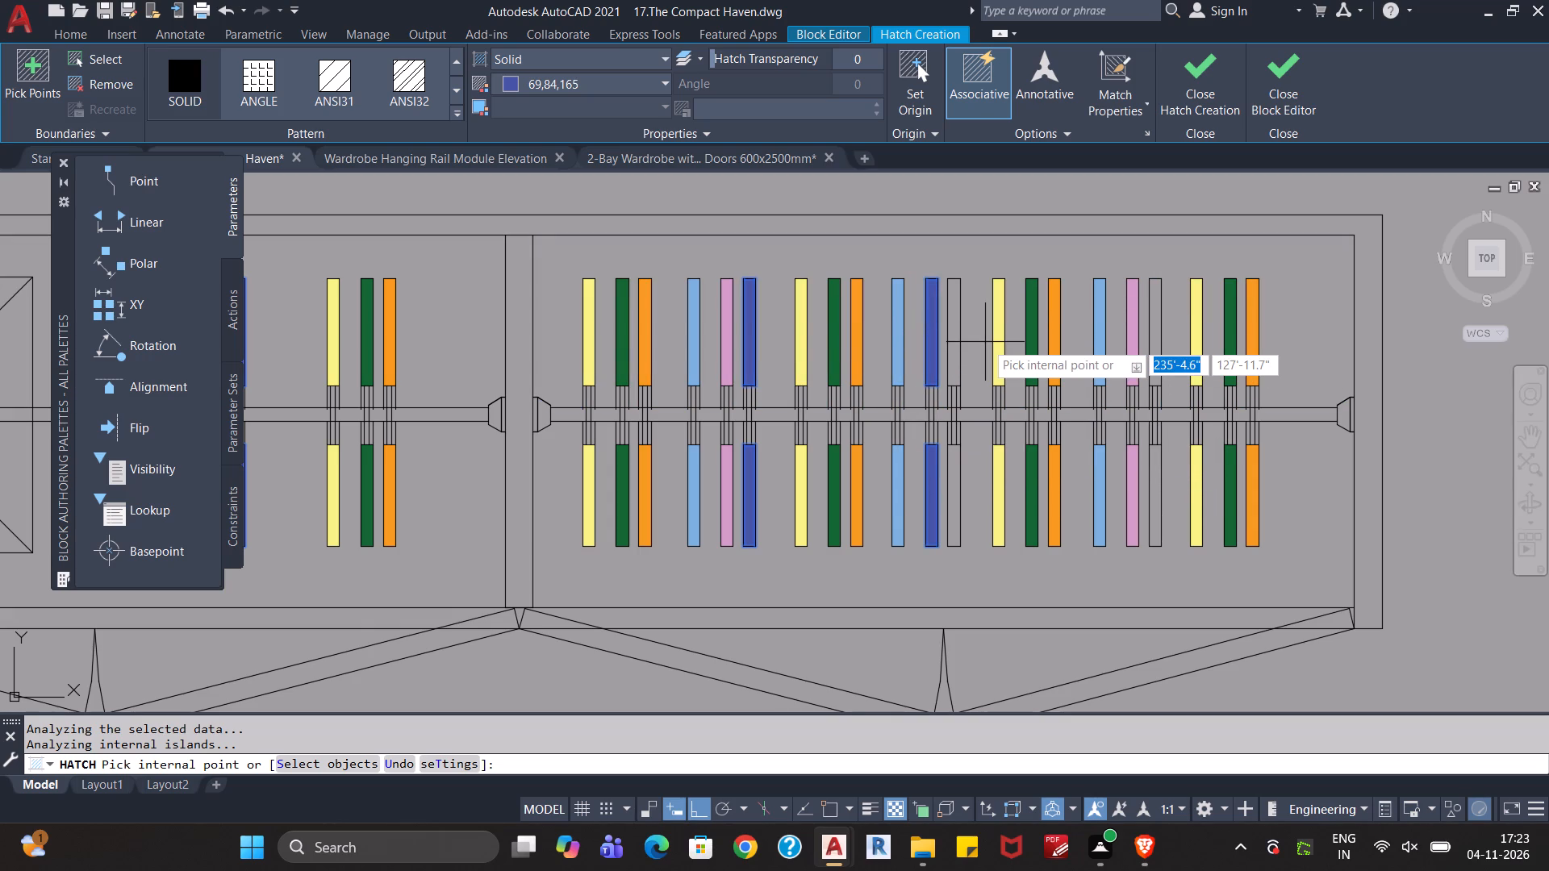
{"action": "key", "text": "Escape"}
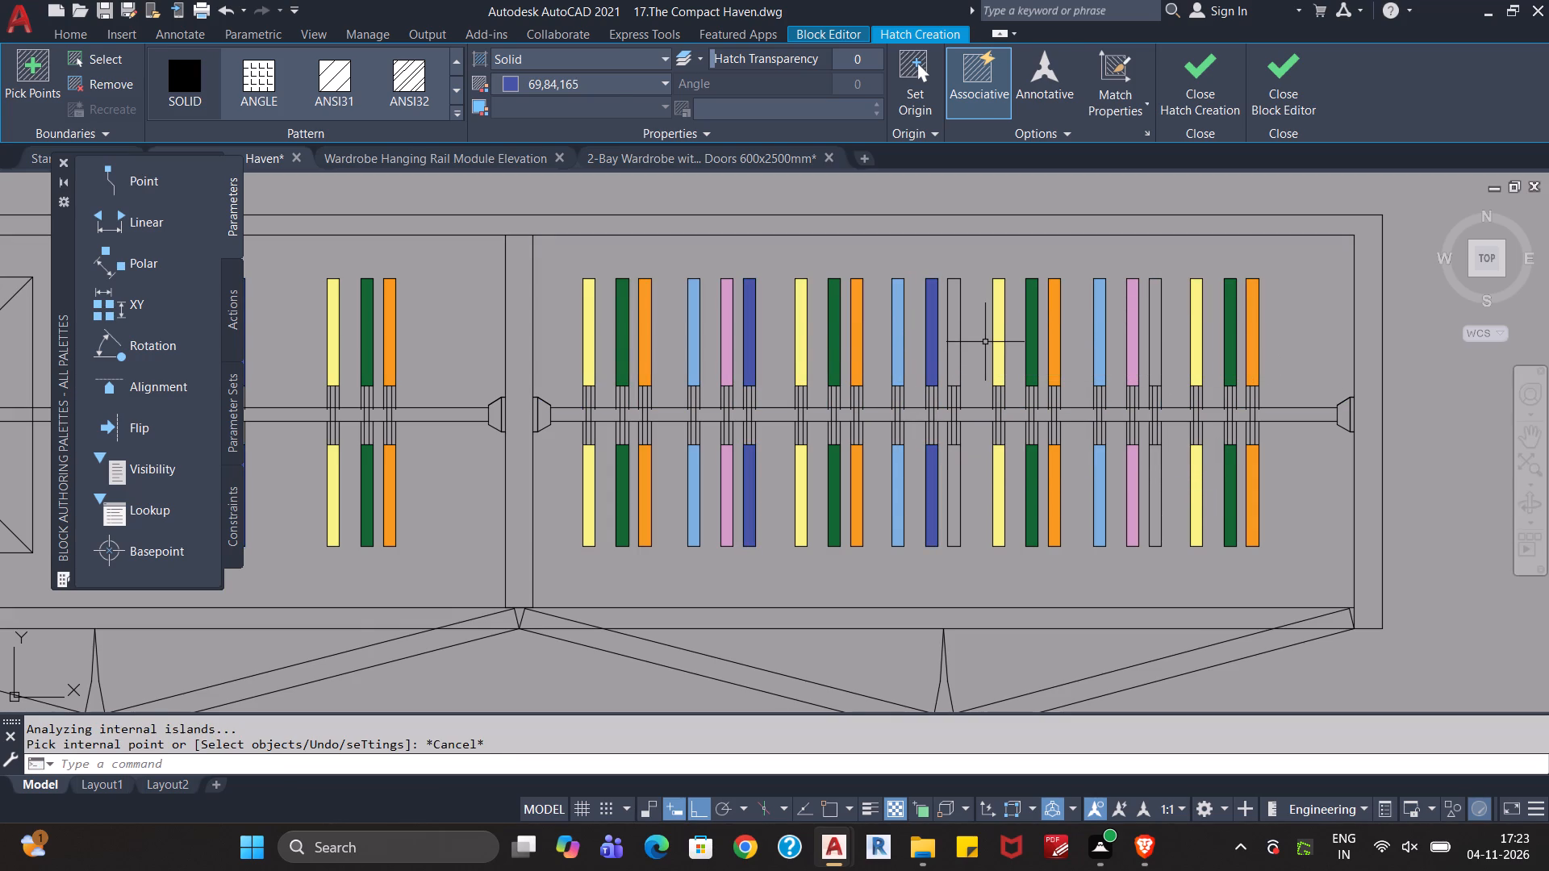
Hatch both halves of the third hanger in the right bay's fourth group with a solid fill in index colour Green.
{"action": "type", "text": "ha"}
{"action": "key", "text": "Return"}
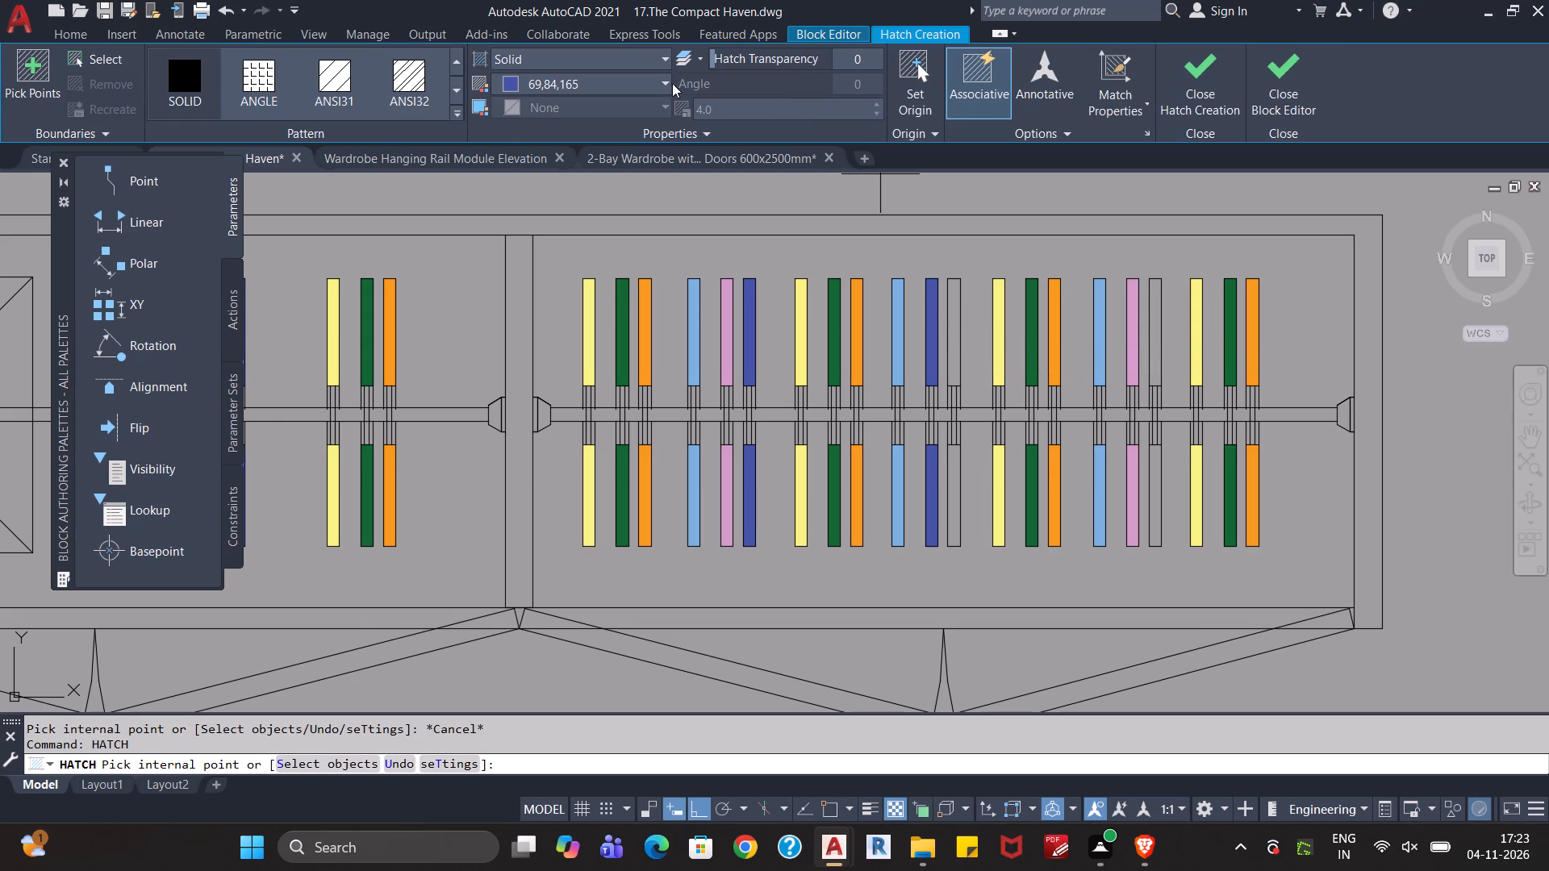
{"action": "left_click", "coordinate": [658, 79]}
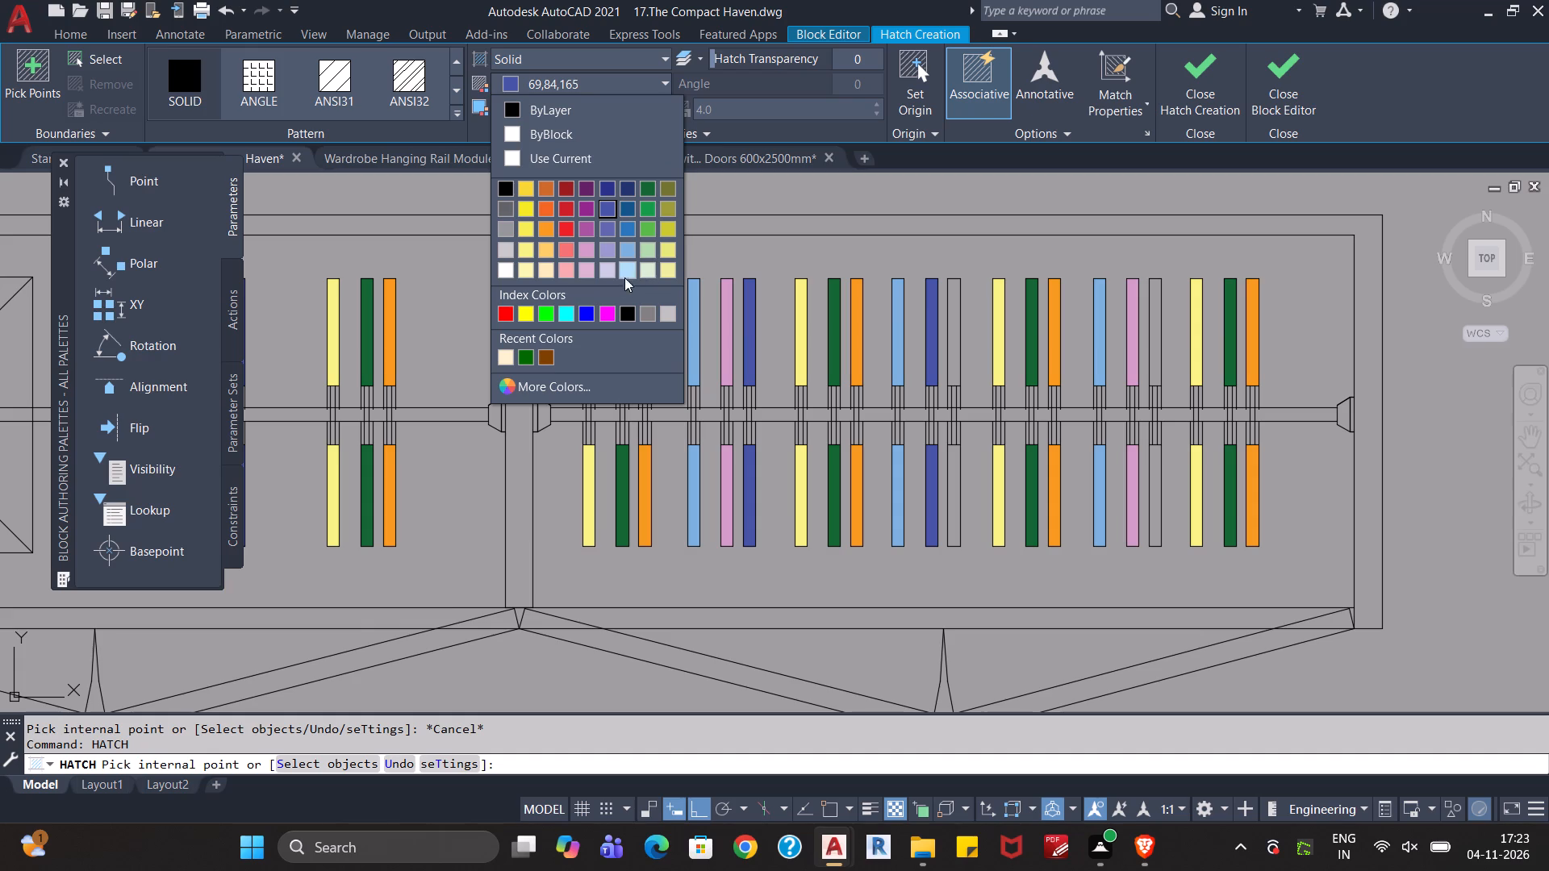
{"action": "left_click", "coordinate": [546, 312]}
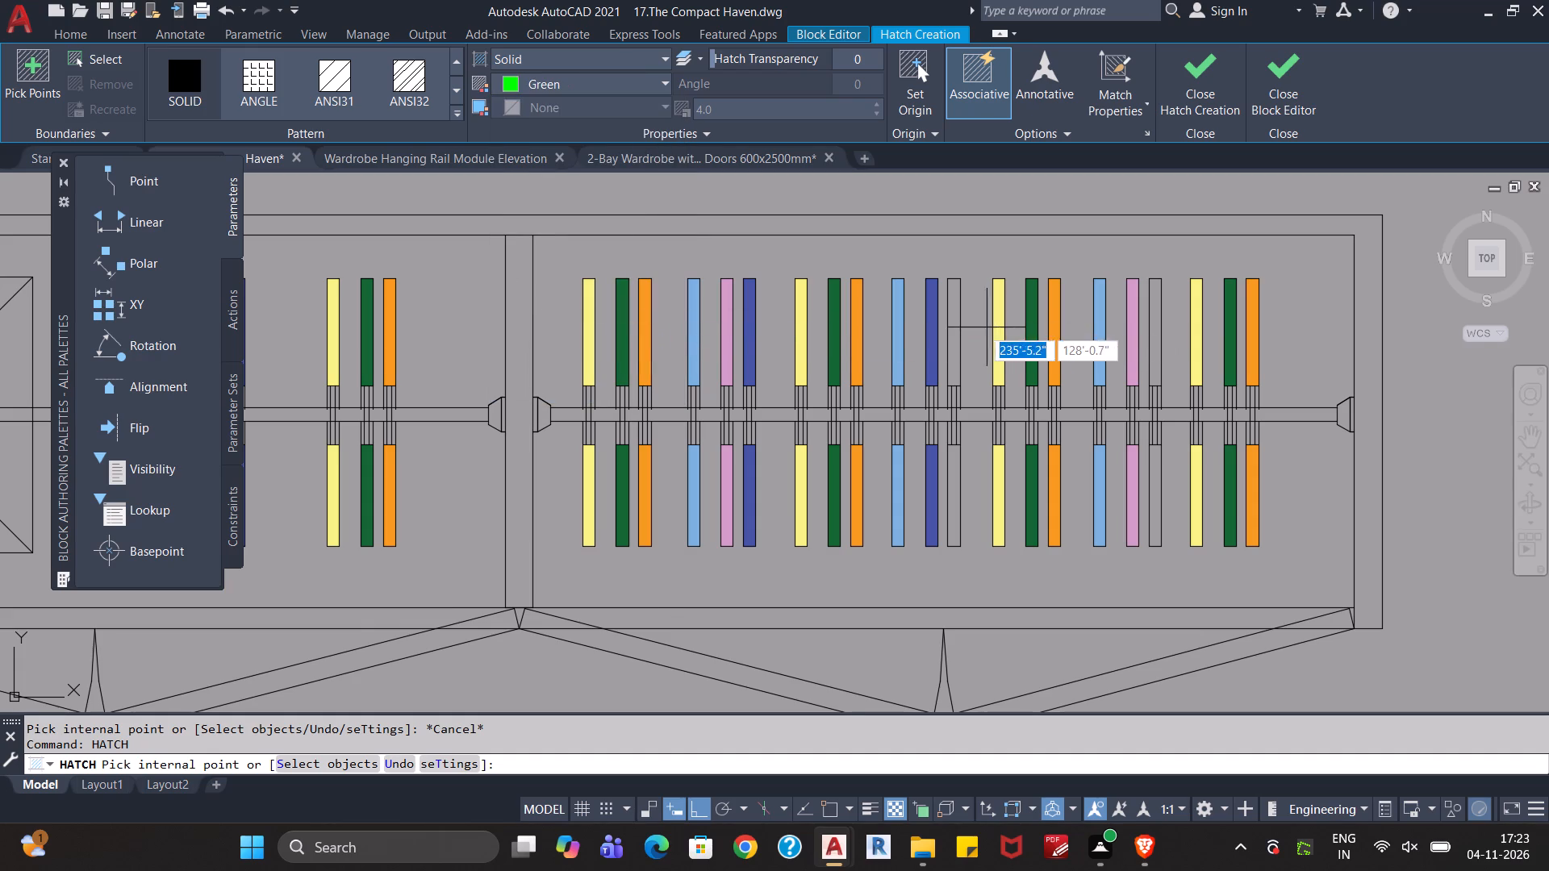
{"action": "left_click", "coordinate": [954, 329]}
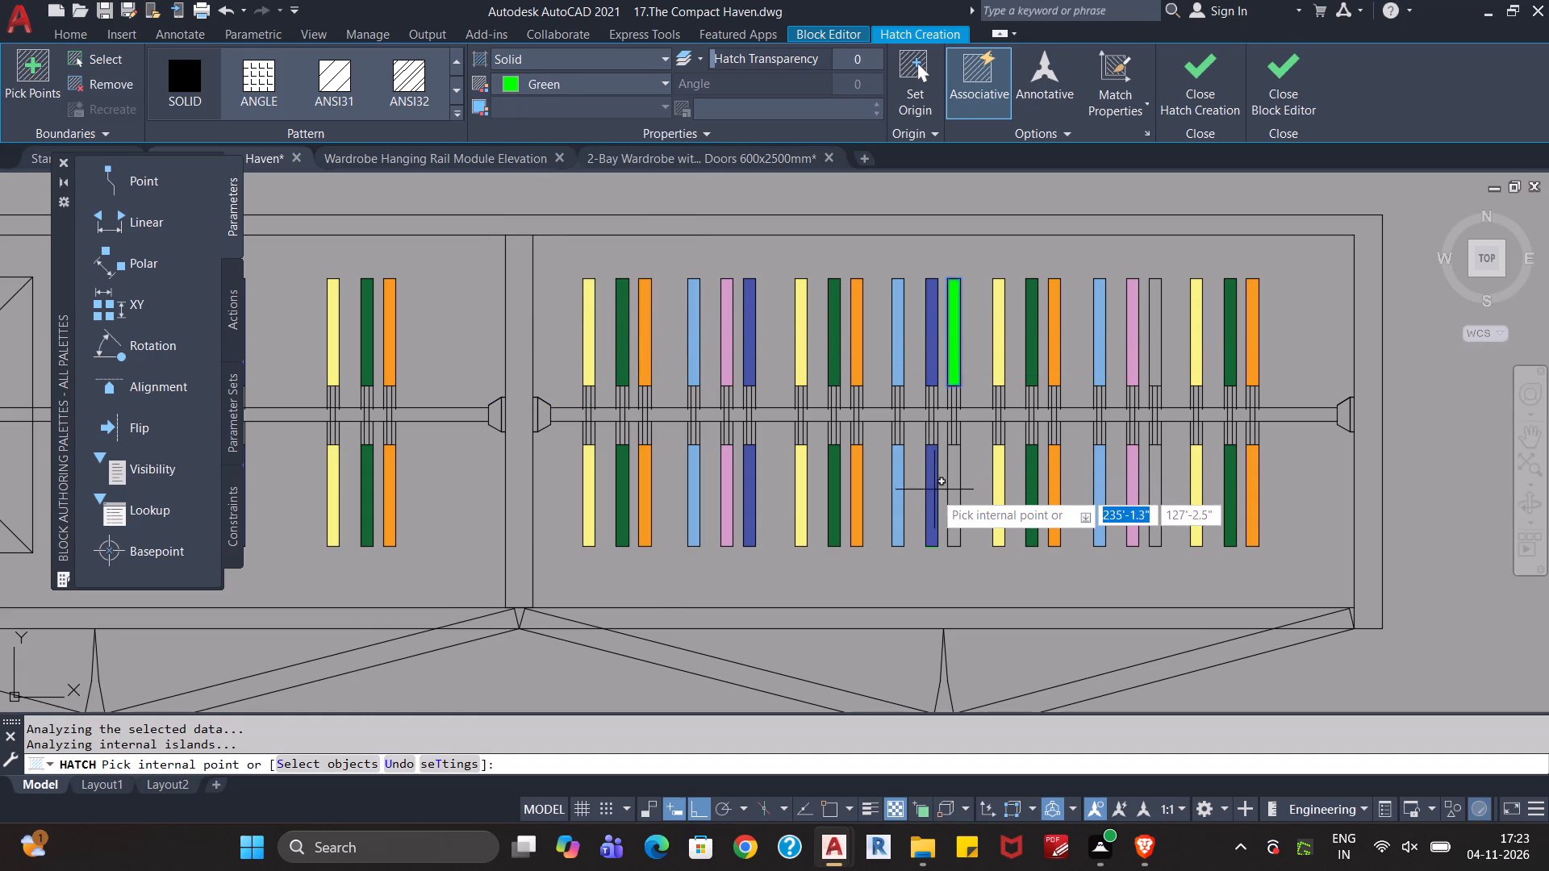
{"action": "left_click", "coordinate": [950, 490]}
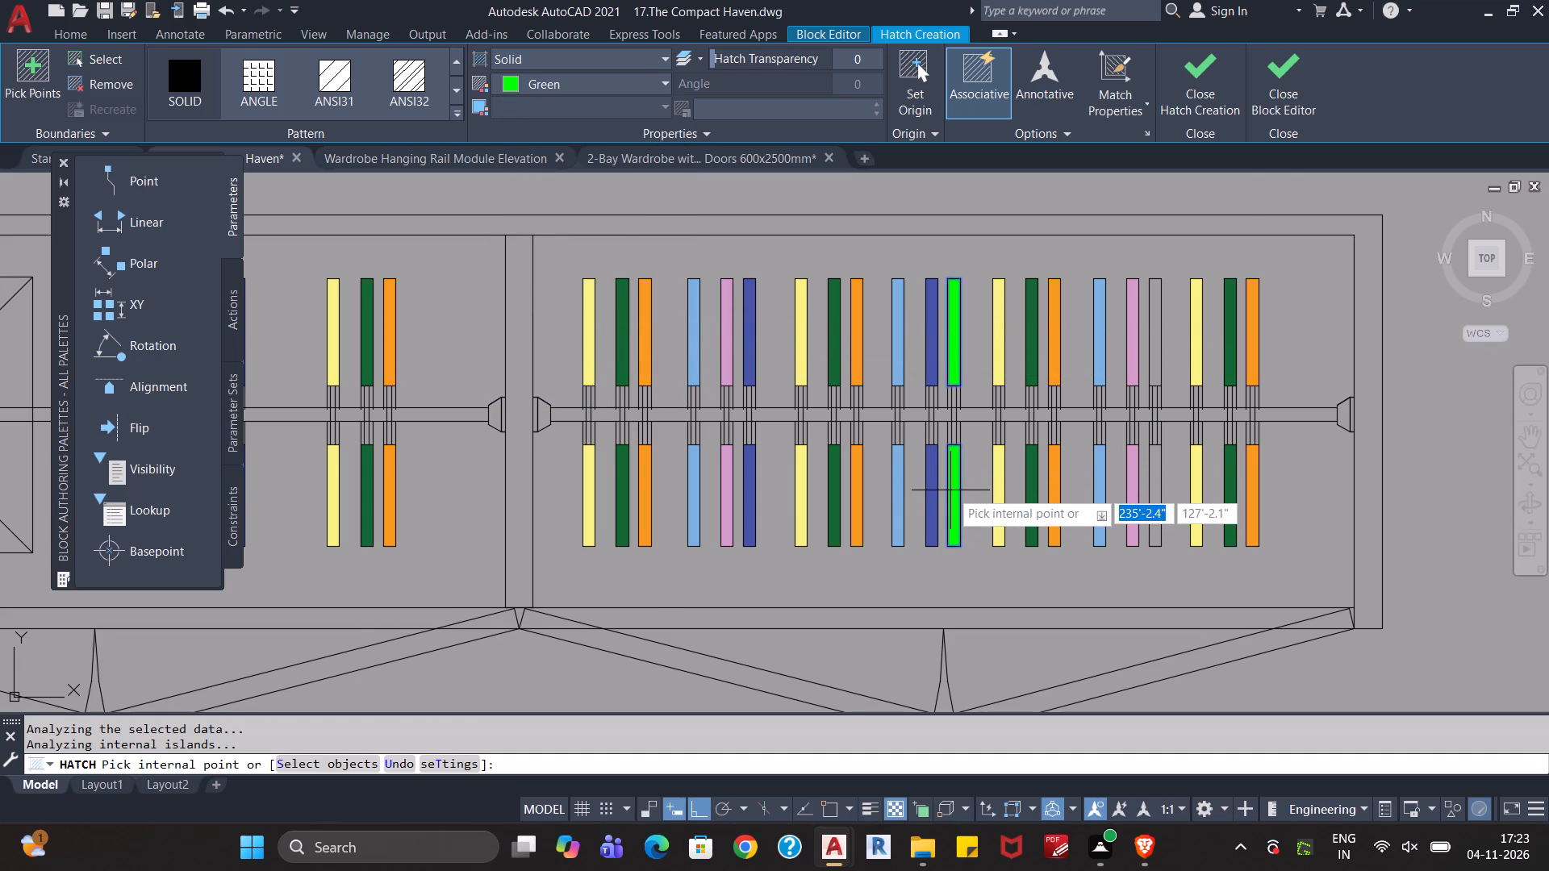
{"action": "left_click", "coordinate": [1218, 100]}
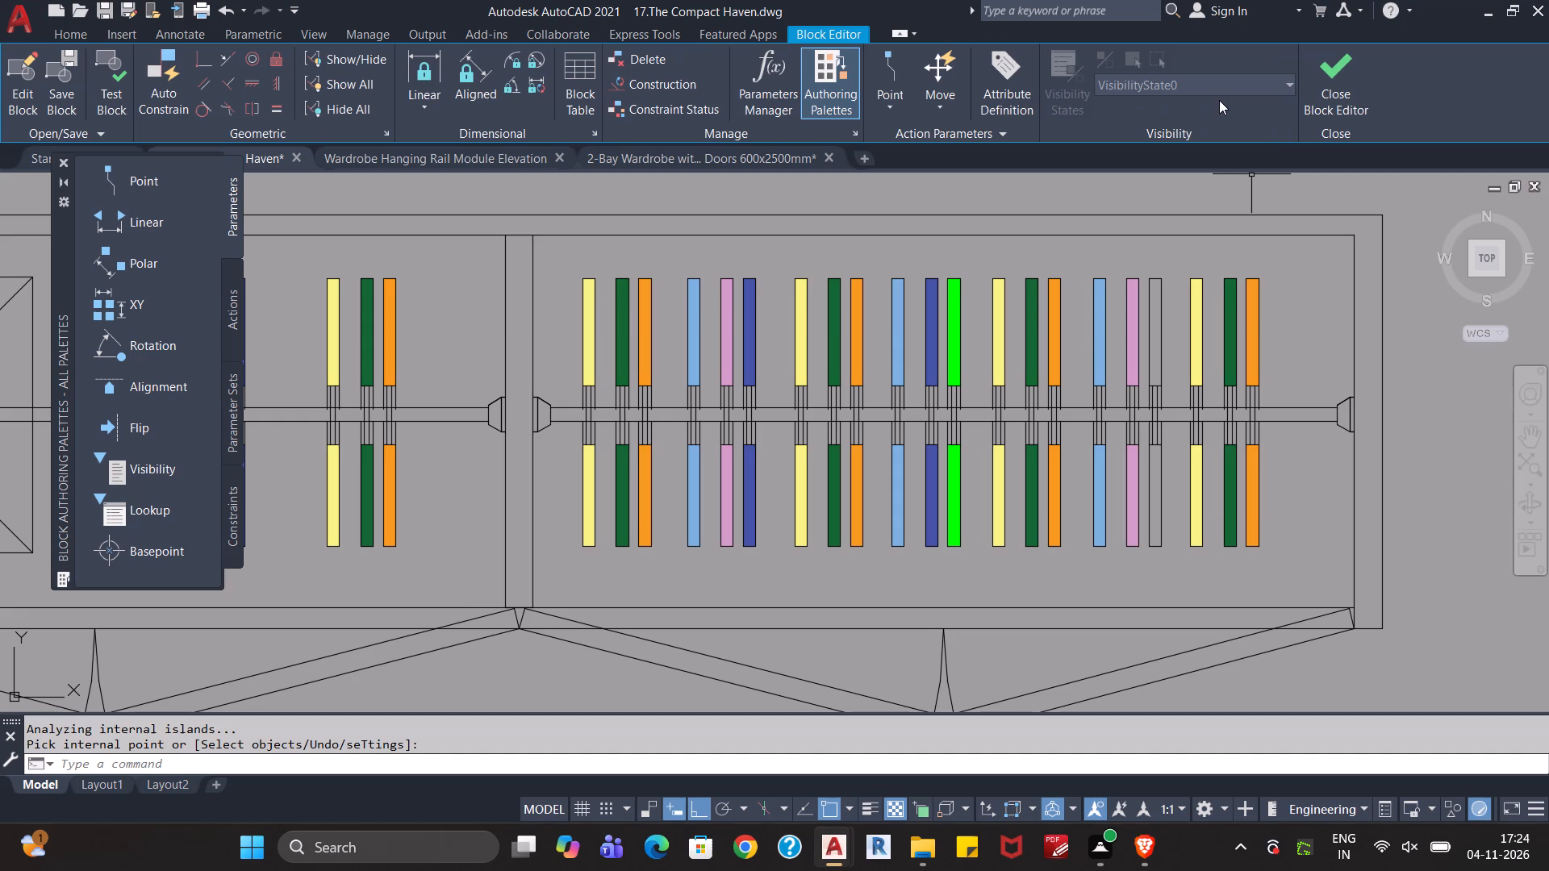
{"action": "middle_click_drag", "start_coordinate": [962, 258], "coordinate": [1140, 210]}
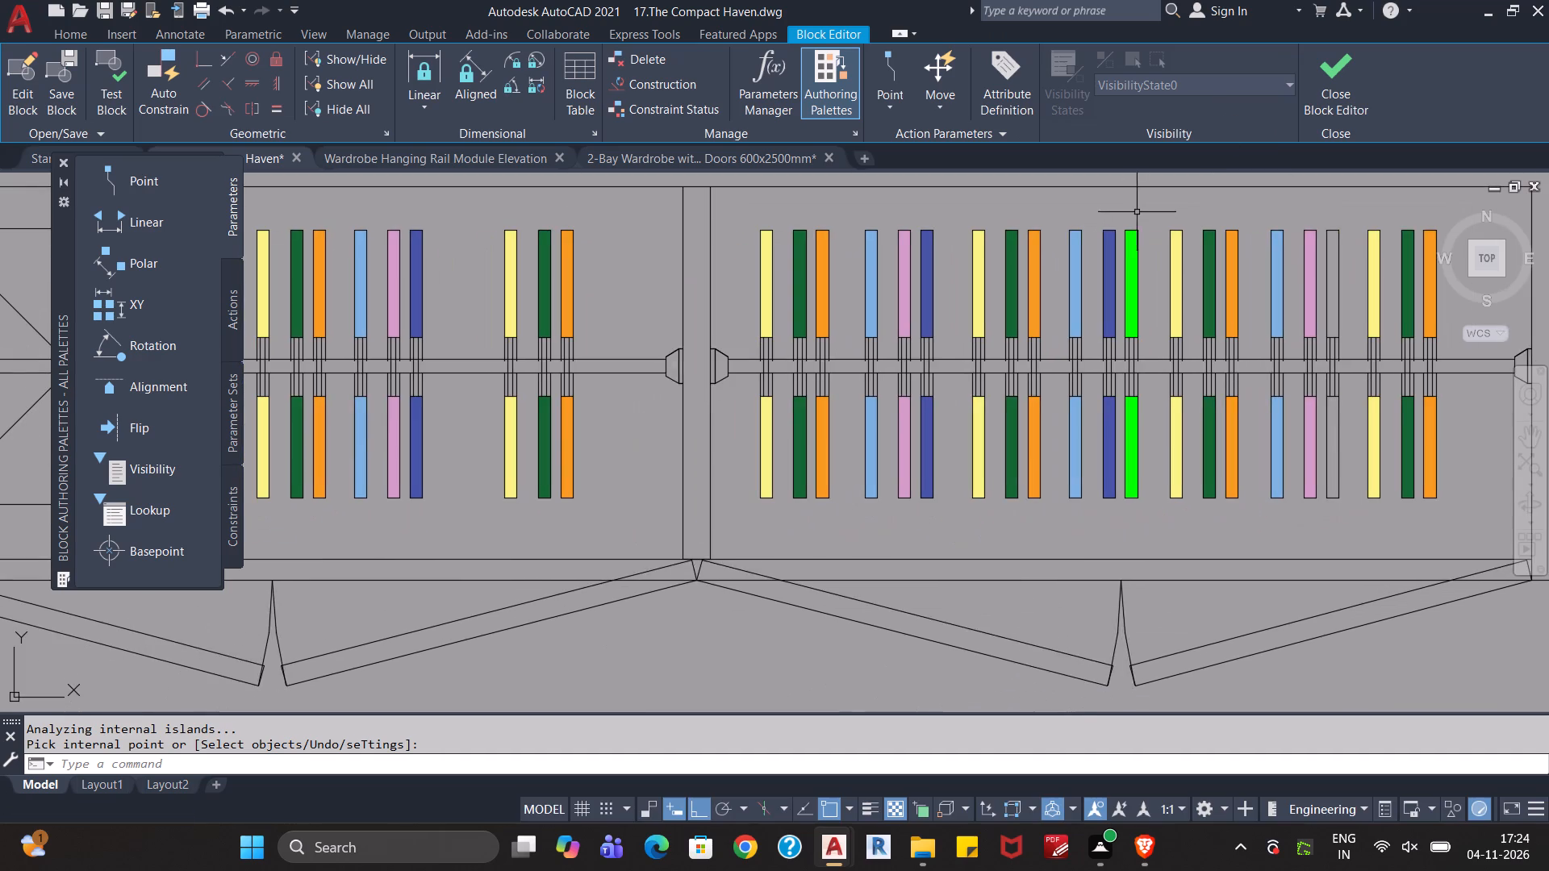
Close the Block Editor, saving the hanger hatch changes to the Wardrobe block.
{"action": "scroll", "coordinate": [1130, 220], "scroll_direction": "down", "scroll_amount": 1}
{"action": "scroll", "coordinate": [825, 335], "scroll_direction": "up", "scroll_amount": 2}
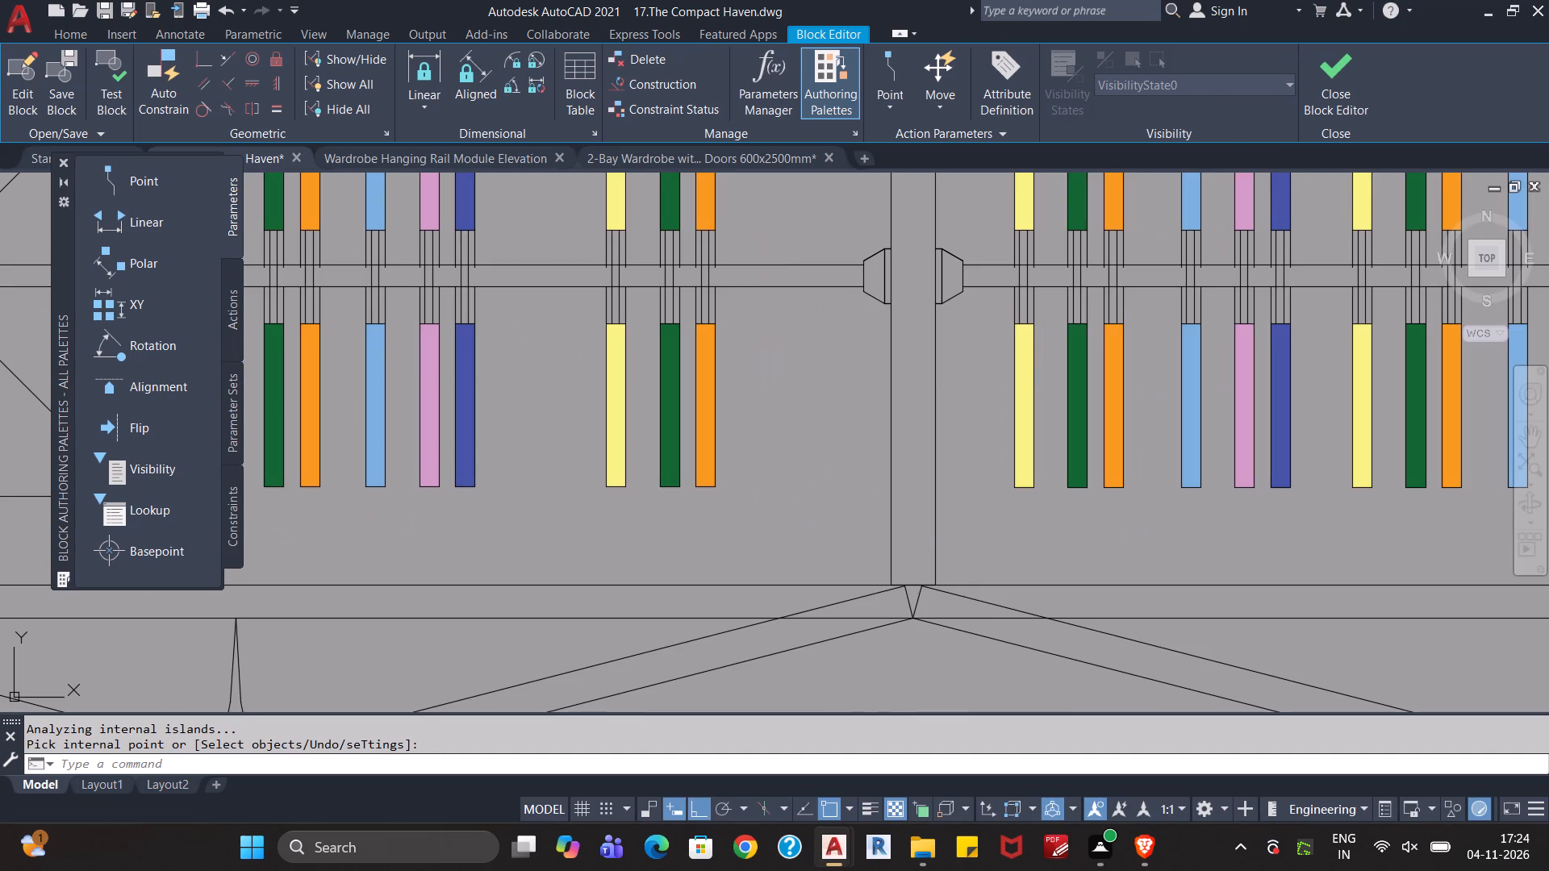
{"action": "scroll", "coordinate": [825, 335], "scroll_direction": "down", "scroll_amount": 2}
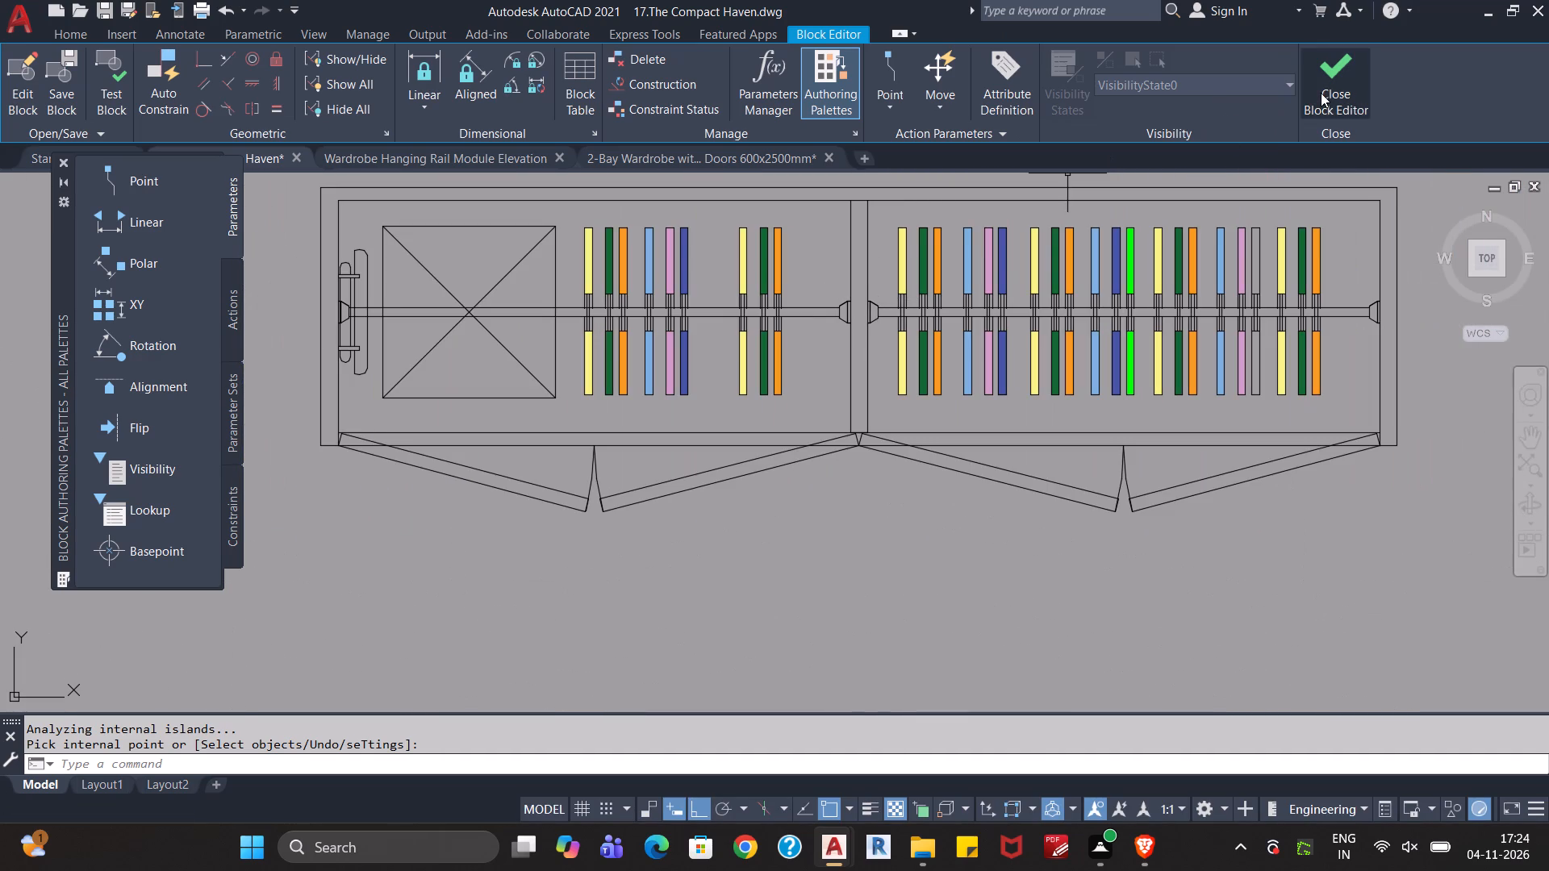
{"action": "left_click", "coordinate": [1321, 93]}
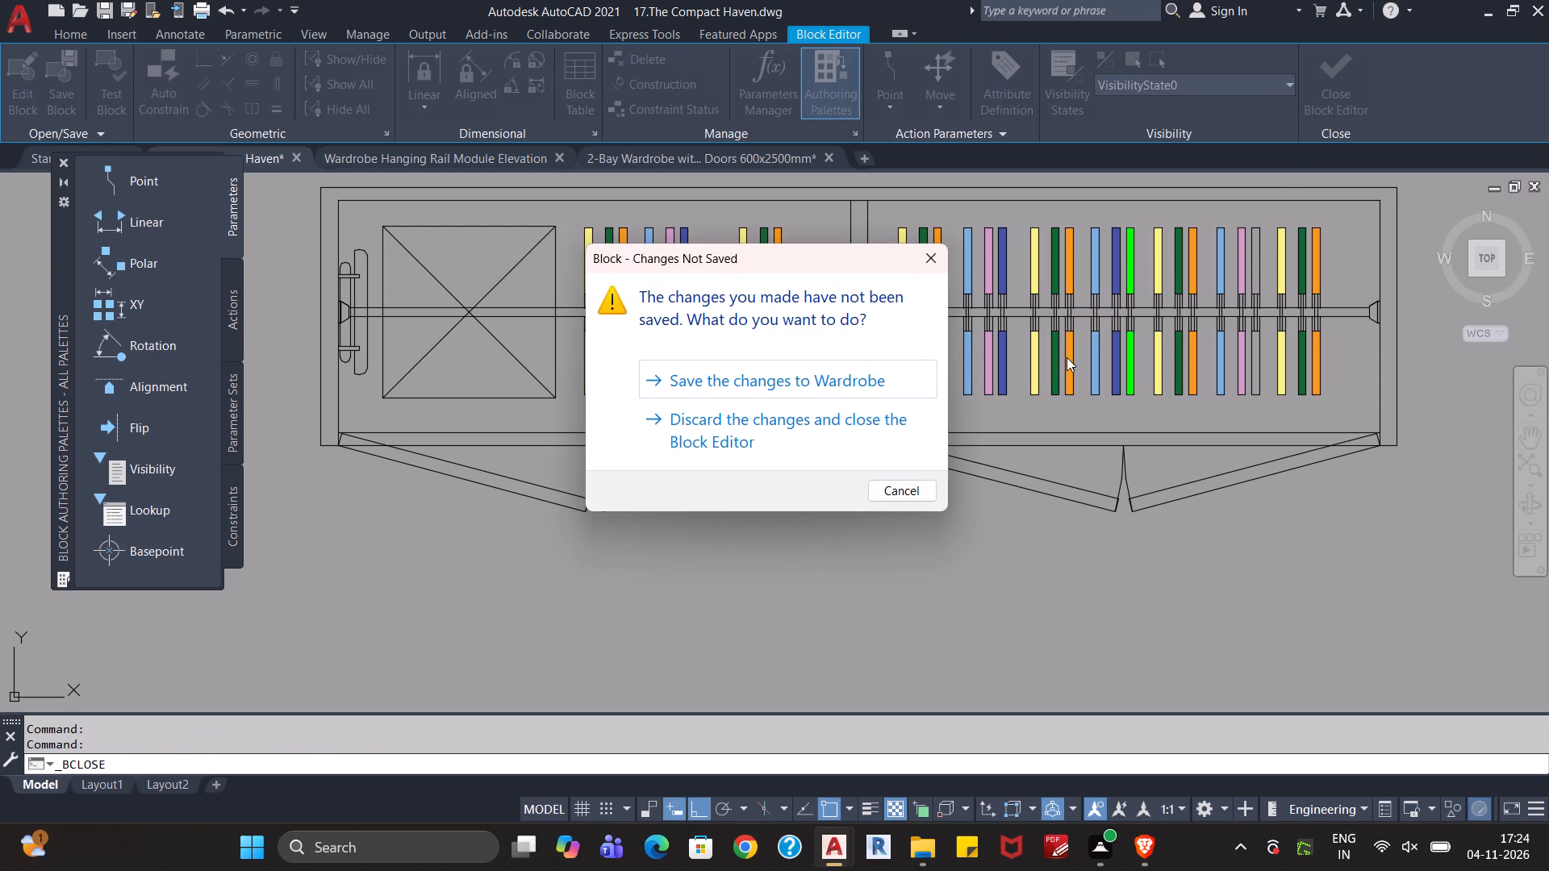
{"action": "left_click", "coordinate": [851, 376]}
Examine the coloured hangers in the wardrobe above the wash area and look over the rest of the floor plan.
{"action": "scroll", "coordinate": [846, 396], "scroll_direction": "down", "scroll_amount": 1}
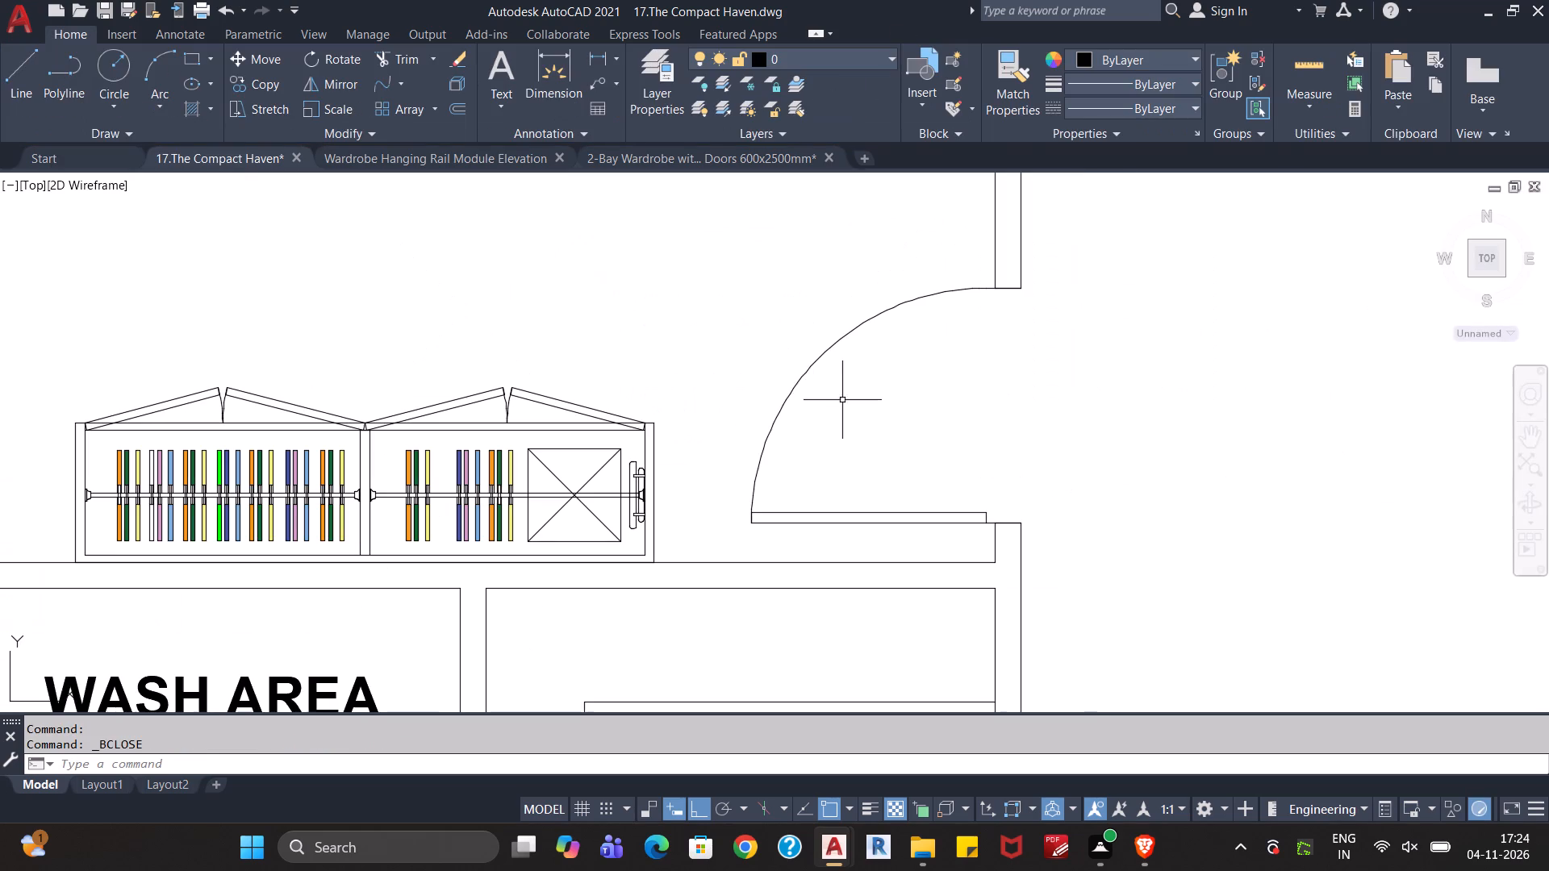
{"action": "middle_click_drag", "start_coordinate": [698, 332], "coordinate": [816, 284]}
{"action": "scroll", "coordinate": [815, 290], "scroll_direction": "down", "scroll_amount": 1}
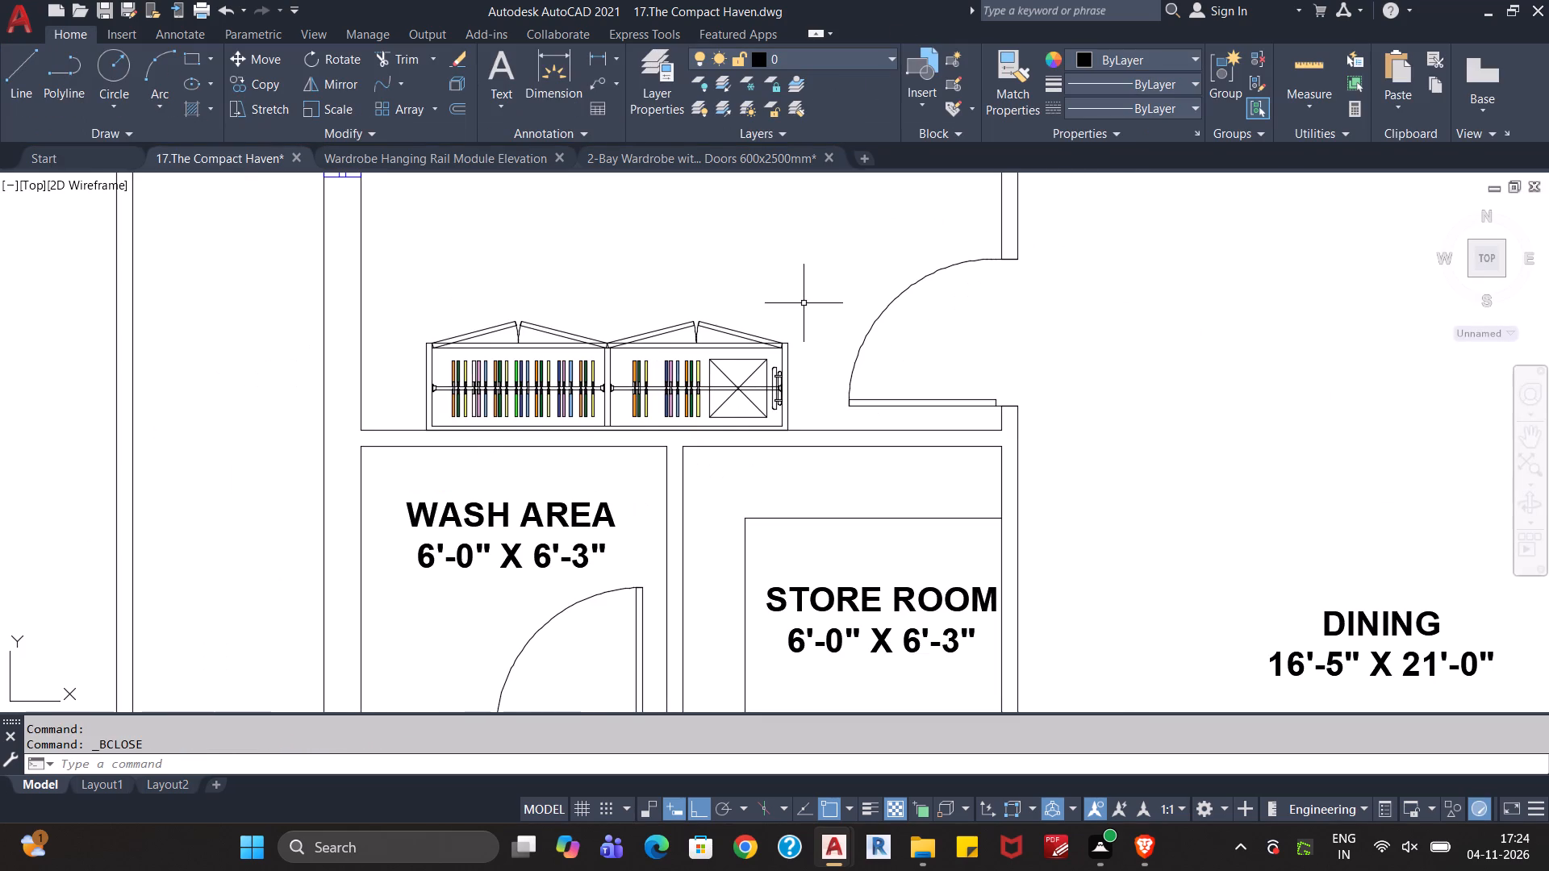
{"action": "scroll", "coordinate": [791, 309], "scroll_direction": "up", "scroll_amount": 1}
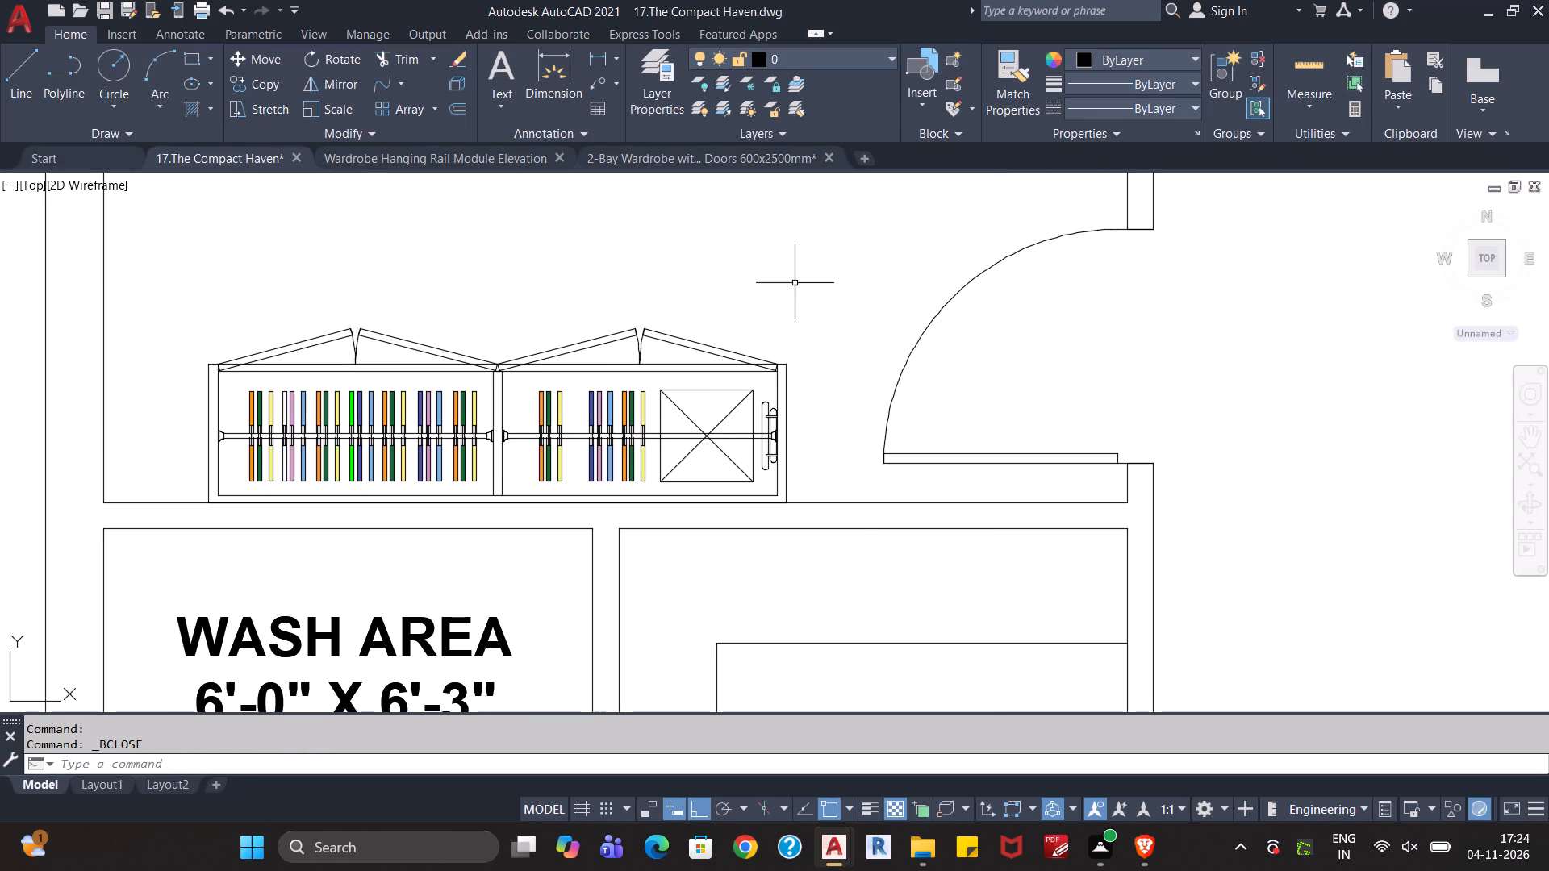
{"action": "scroll", "coordinate": [802, 265], "scroll_direction": "down", "scroll_amount": 1}
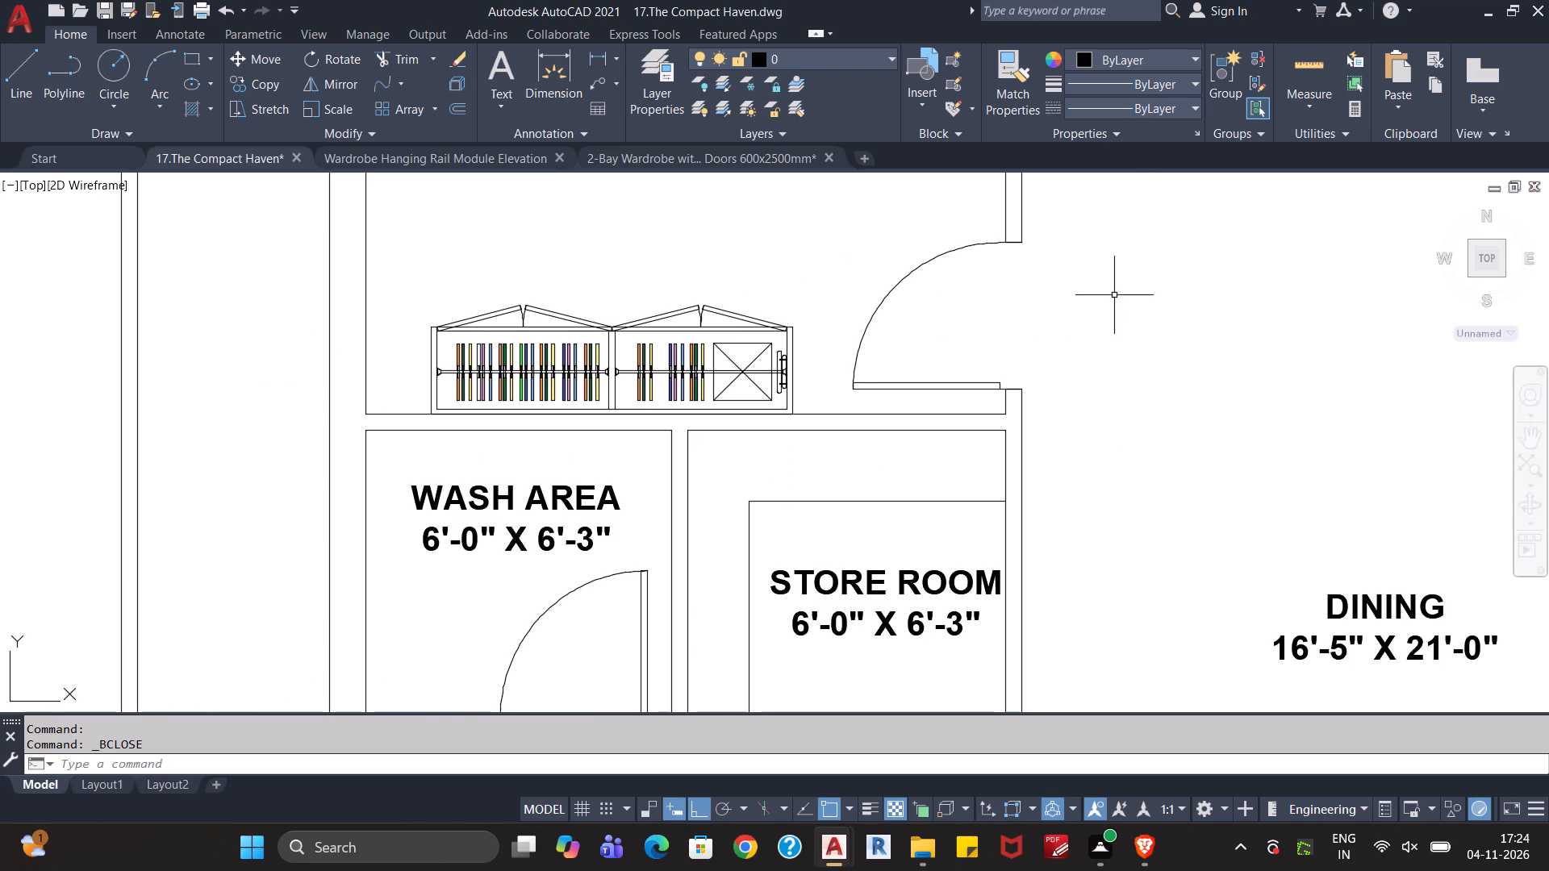
{"action": "middle_click_drag", "start_coordinate": [1137, 295], "coordinate": [933, 346]}
{"action": "scroll", "coordinate": [928, 346], "scroll_direction": "down", "scroll_amount": 2}
{"action": "scroll", "coordinate": [1294, 356], "scroll_direction": "up", "scroll_amount": 3}
{"action": "scroll", "coordinate": [1281, 357], "scroll_direction": "down", "scroll_amount": 2}
{"action": "scroll", "coordinate": [970, 388], "scroll_direction": "down", "scroll_amount": 2}
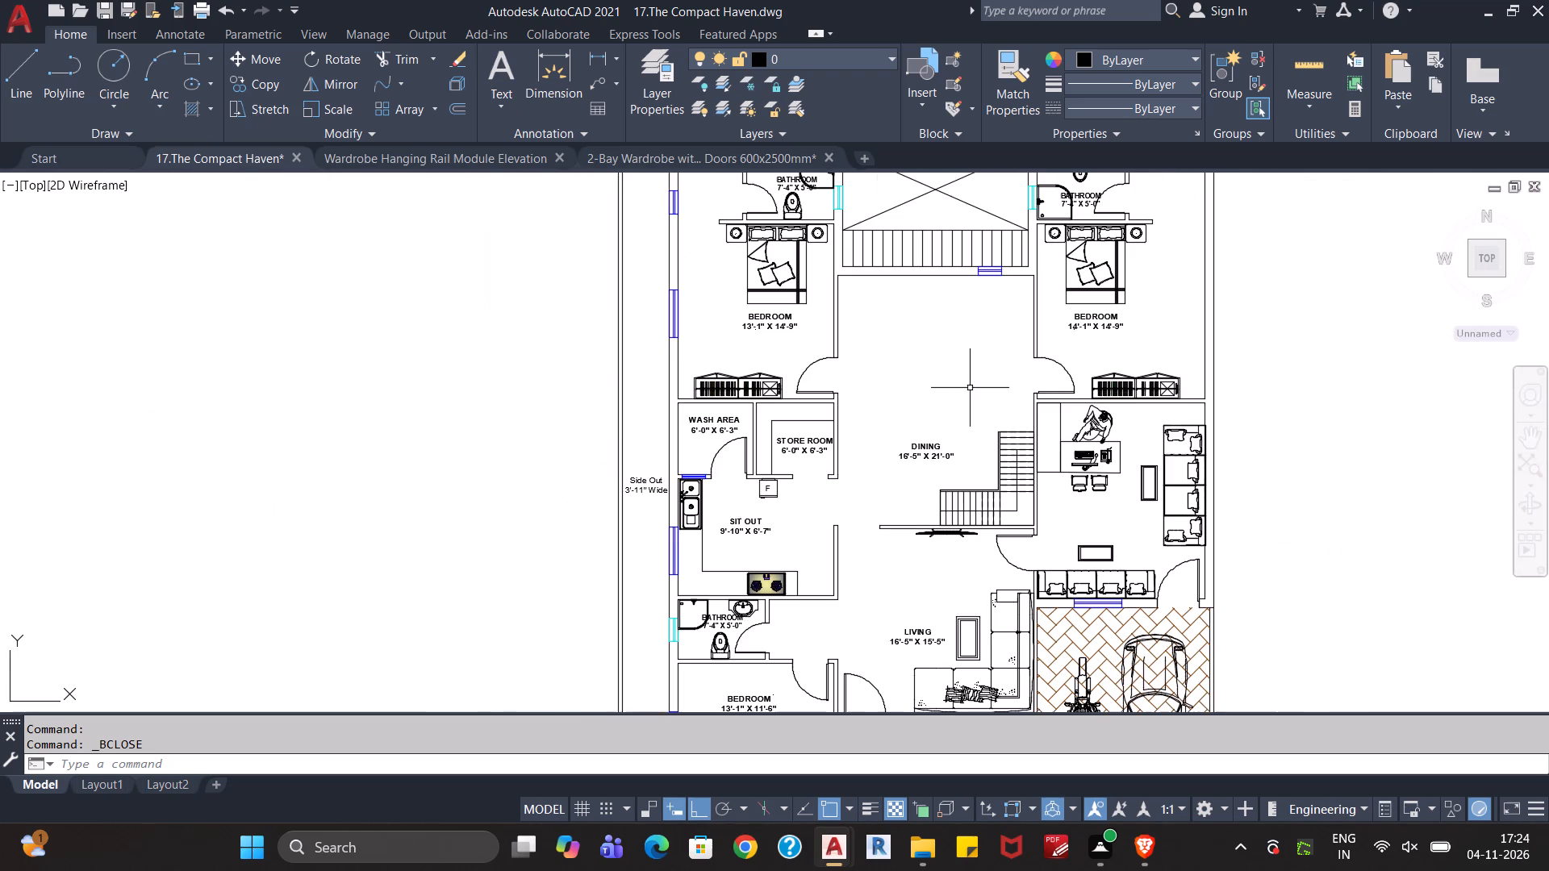
{"action": "middle_click_drag", "start_coordinate": [956, 394], "coordinate": [932, 329]}
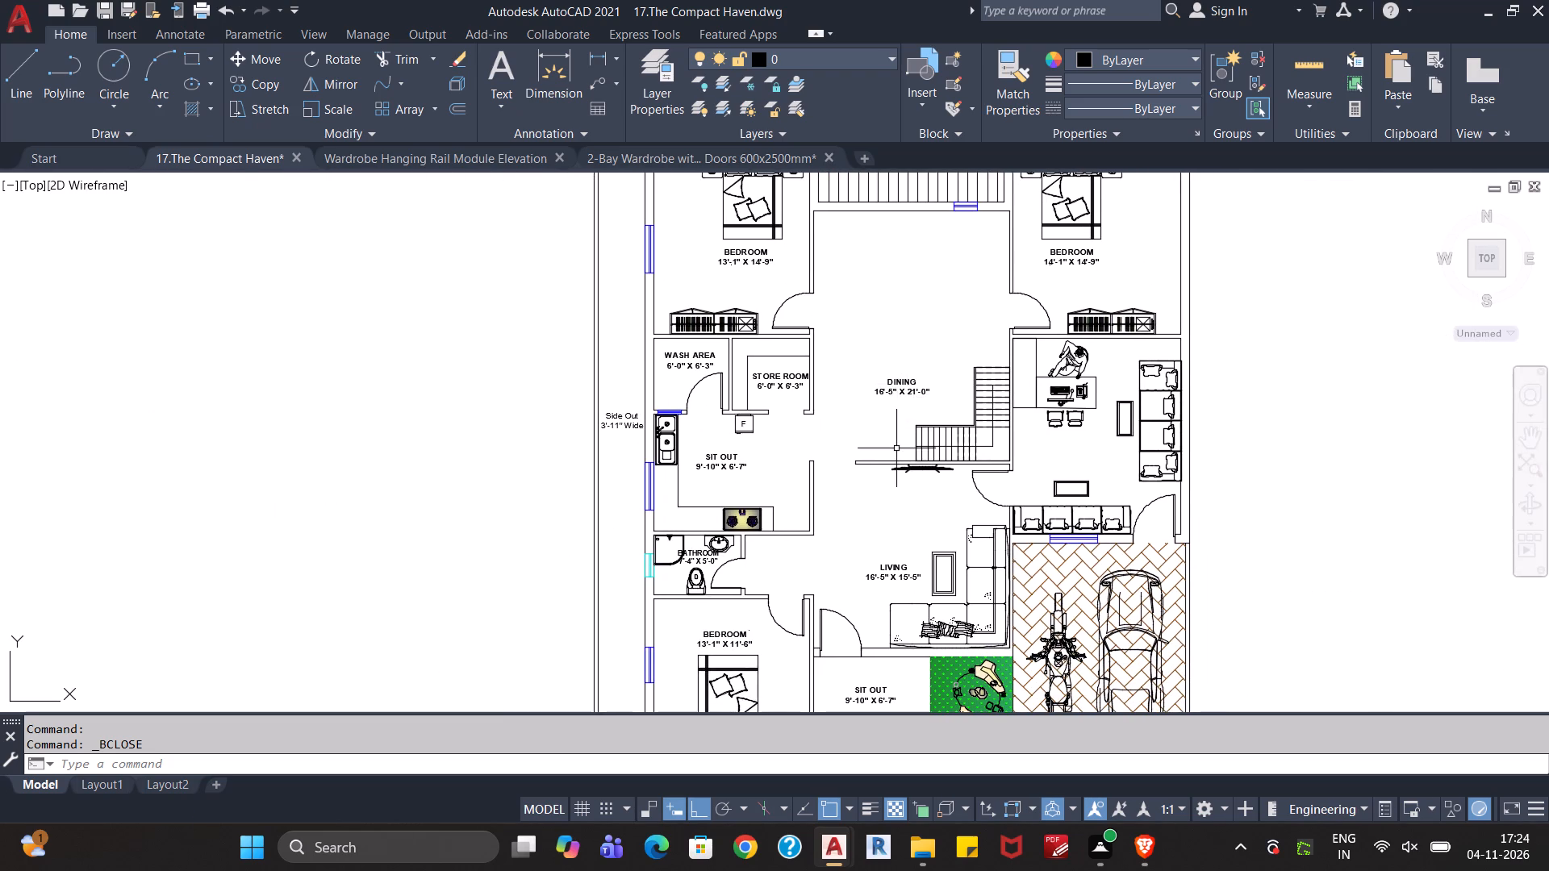
{"action": "middle_click_drag", "start_coordinate": [909, 319], "coordinate": [862, 507]}
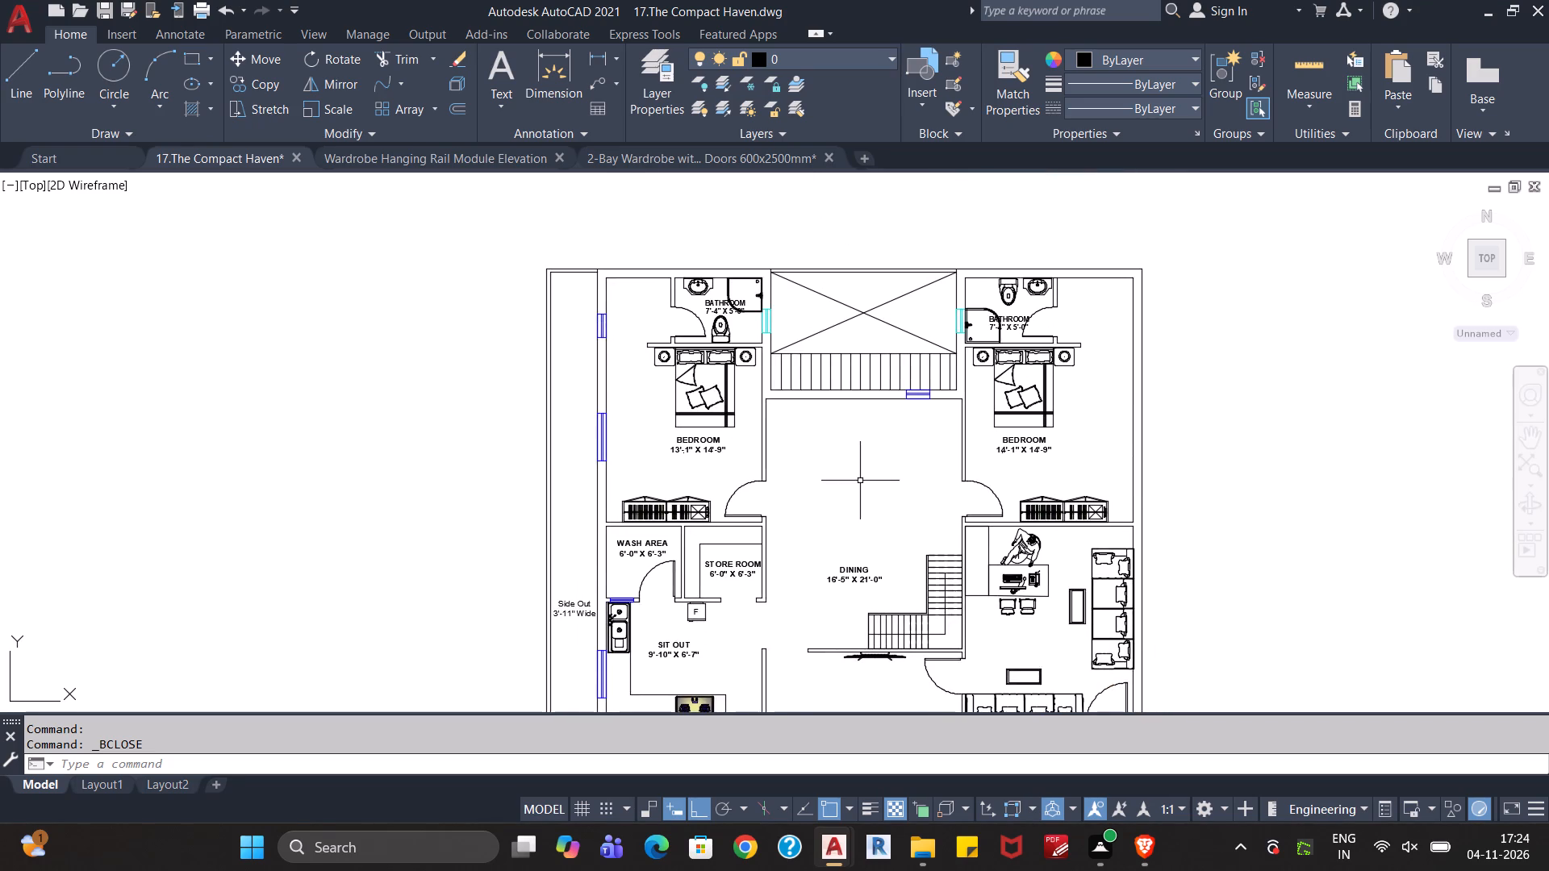
Cut the spare wardrobe outside the plan and paste it by the window-side wall between the bathroom and the 13'-1" X 11'-6" bedroom.
{"action": "scroll", "coordinate": [860, 474], "scroll_direction": "down", "scroll_amount": 3}
{"action": "scroll", "coordinate": [1095, 403], "scroll_direction": "up", "scroll_amount": 4}
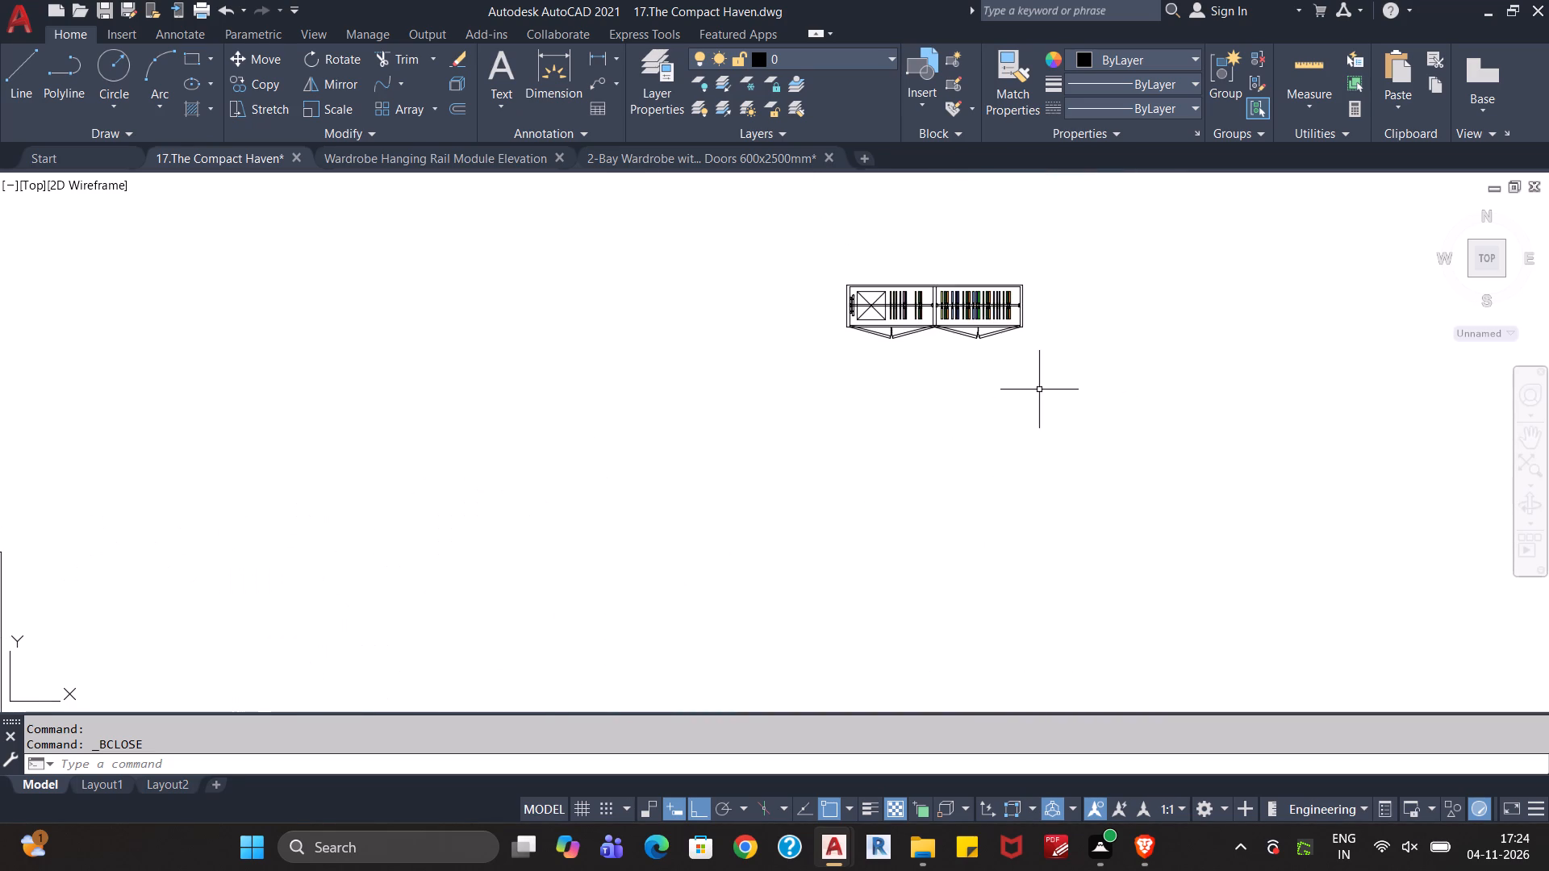
{"action": "left_click", "coordinate": [978, 317]}
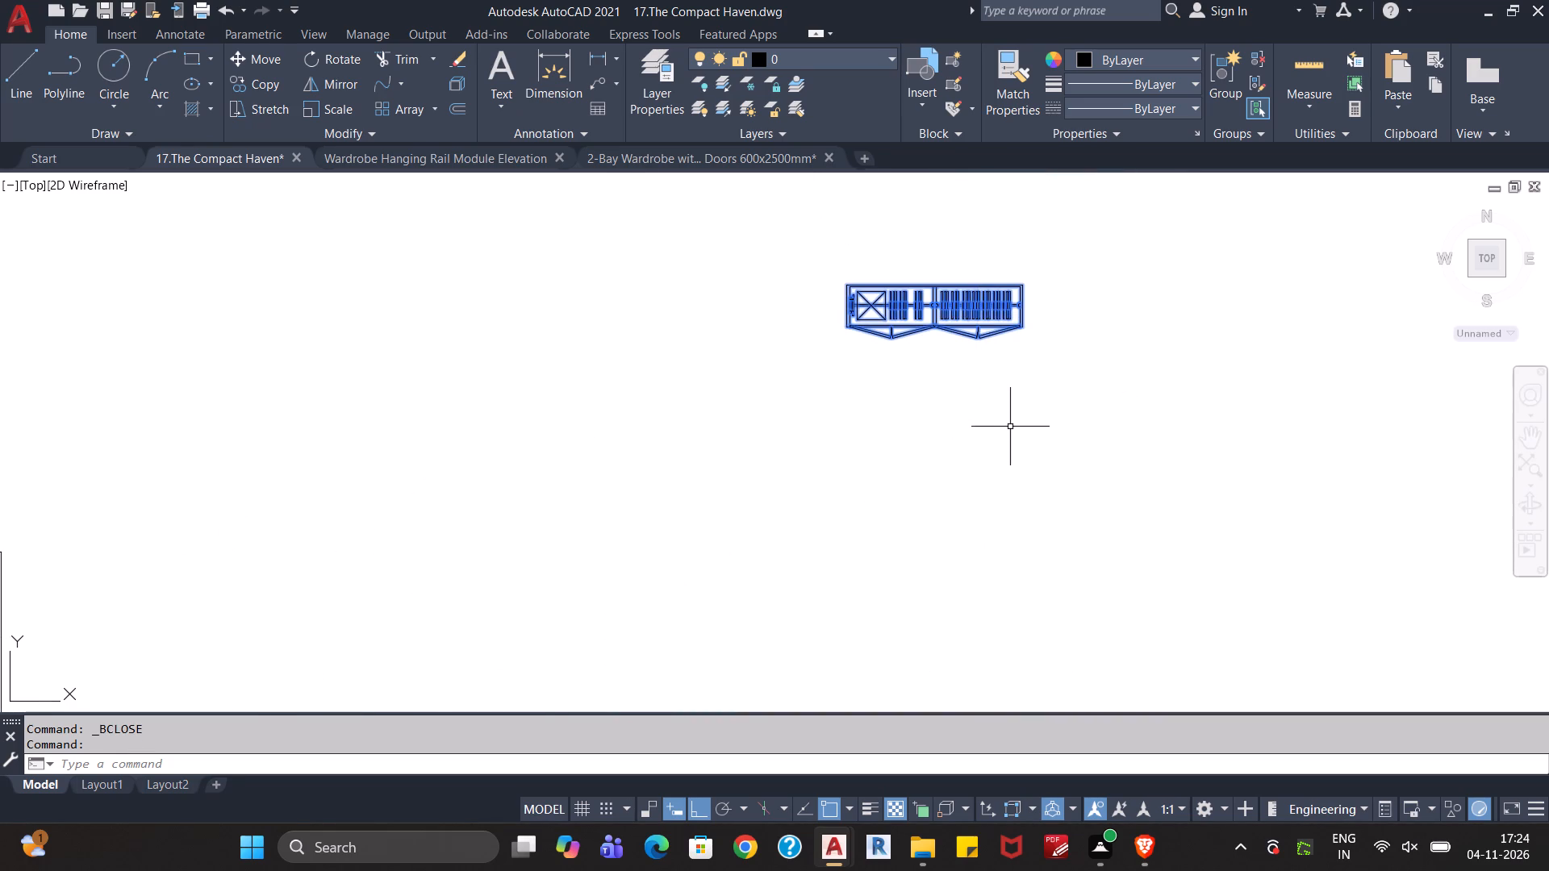
{"action": "key", "text": "ctrl+x"}
{"action": "scroll", "coordinate": [817, 528], "scroll_direction": "down", "scroll_amount": 3}
{"action": "middle_click_drag", "start_coordinate": [762, 566], "coordinate": [1015, 370]}
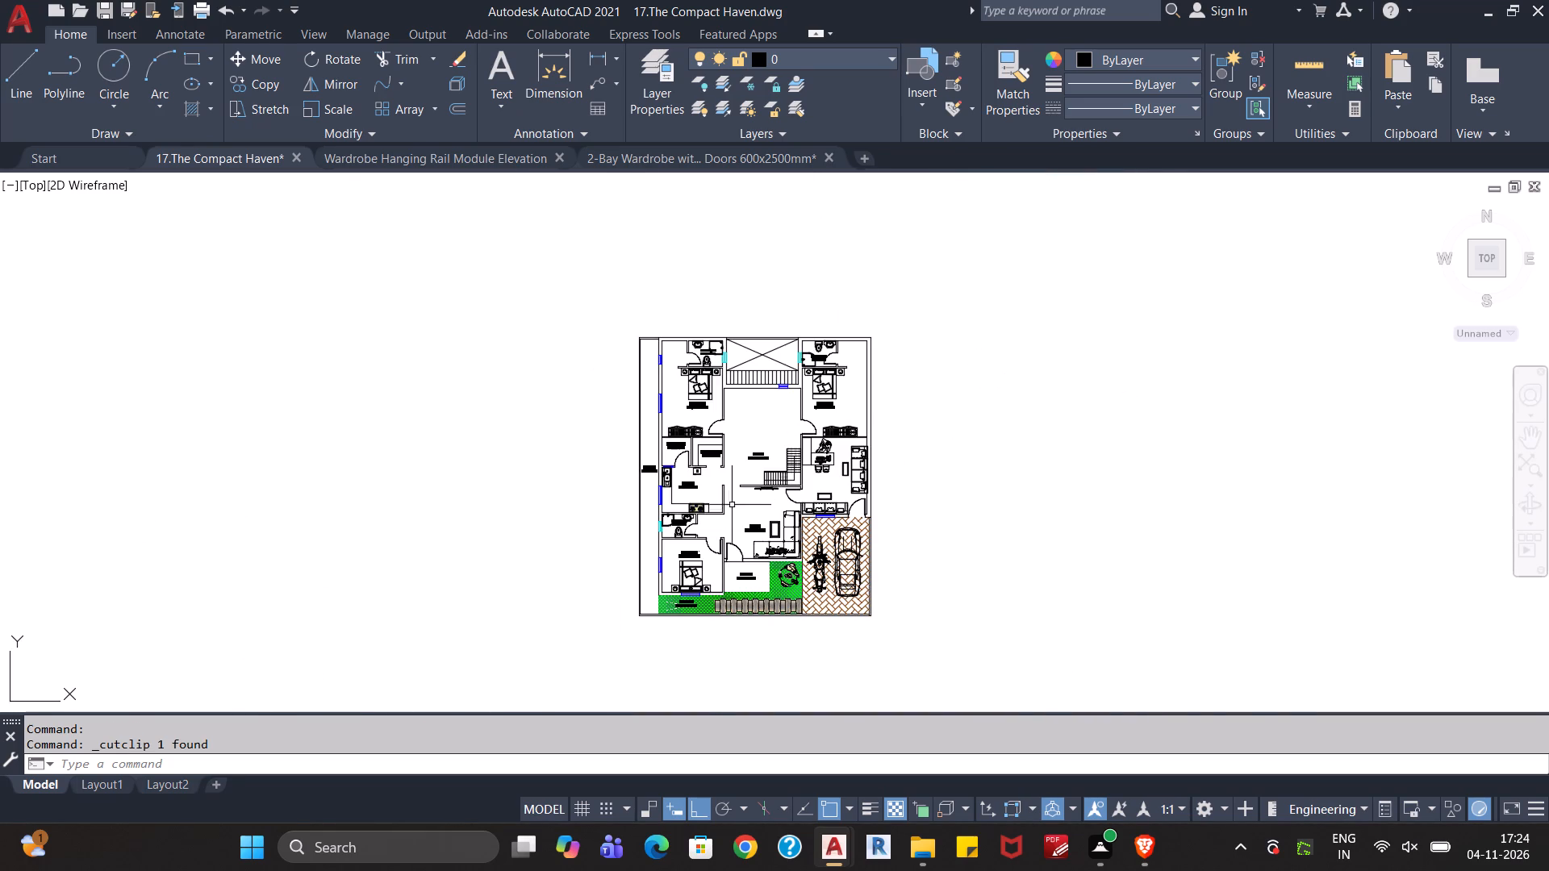
{"action": "scroll", "coordinate": [729, 509], "scroll_direction": "up", "scroll_amount": 3}
{"action": "middle_click_drag", "start_coordinate": [724, 569], "coordinate": [867, 376]}
{"action": "scroll", "coordinate": [699, 472], "scroll_direction": "up", "scroll_amount": 2}
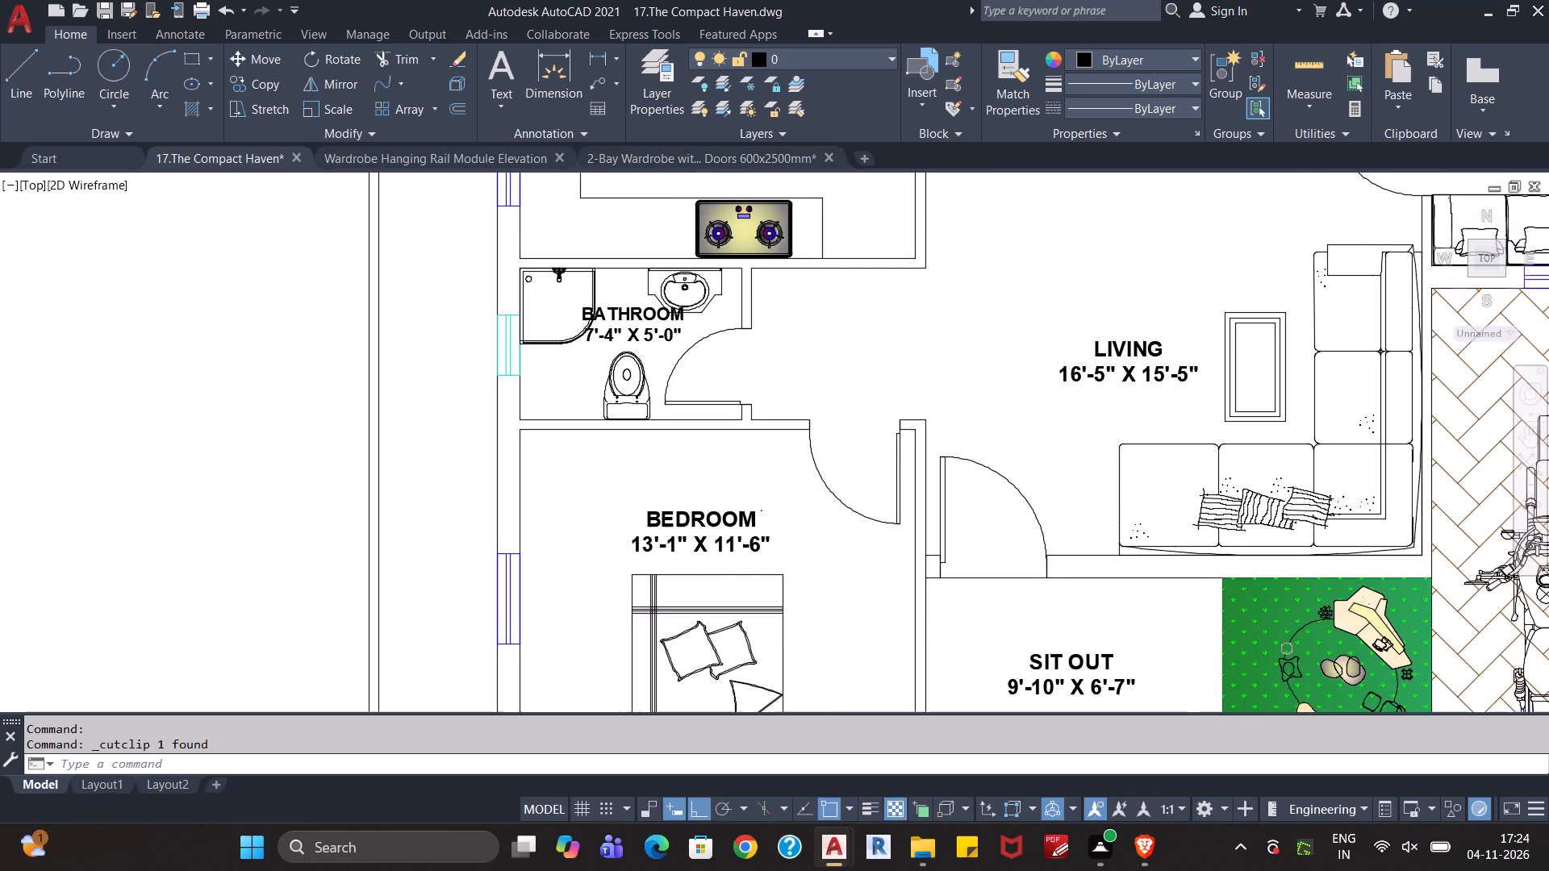
{"action": "key", "text": "ctrl+v"}
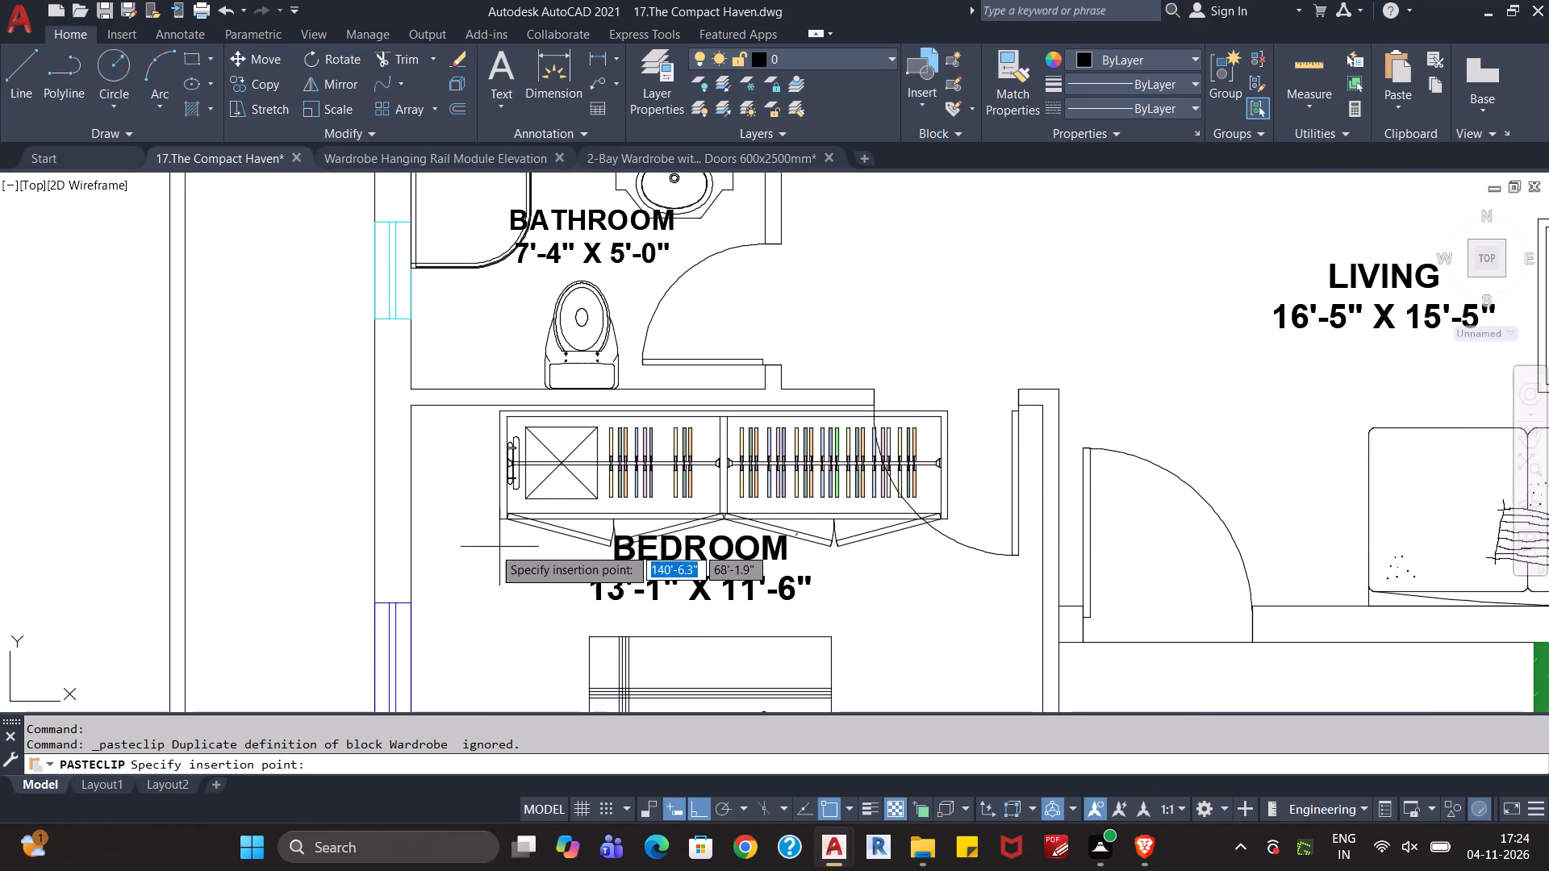
{"action": "left_click", "coordinate": [411, 540]}
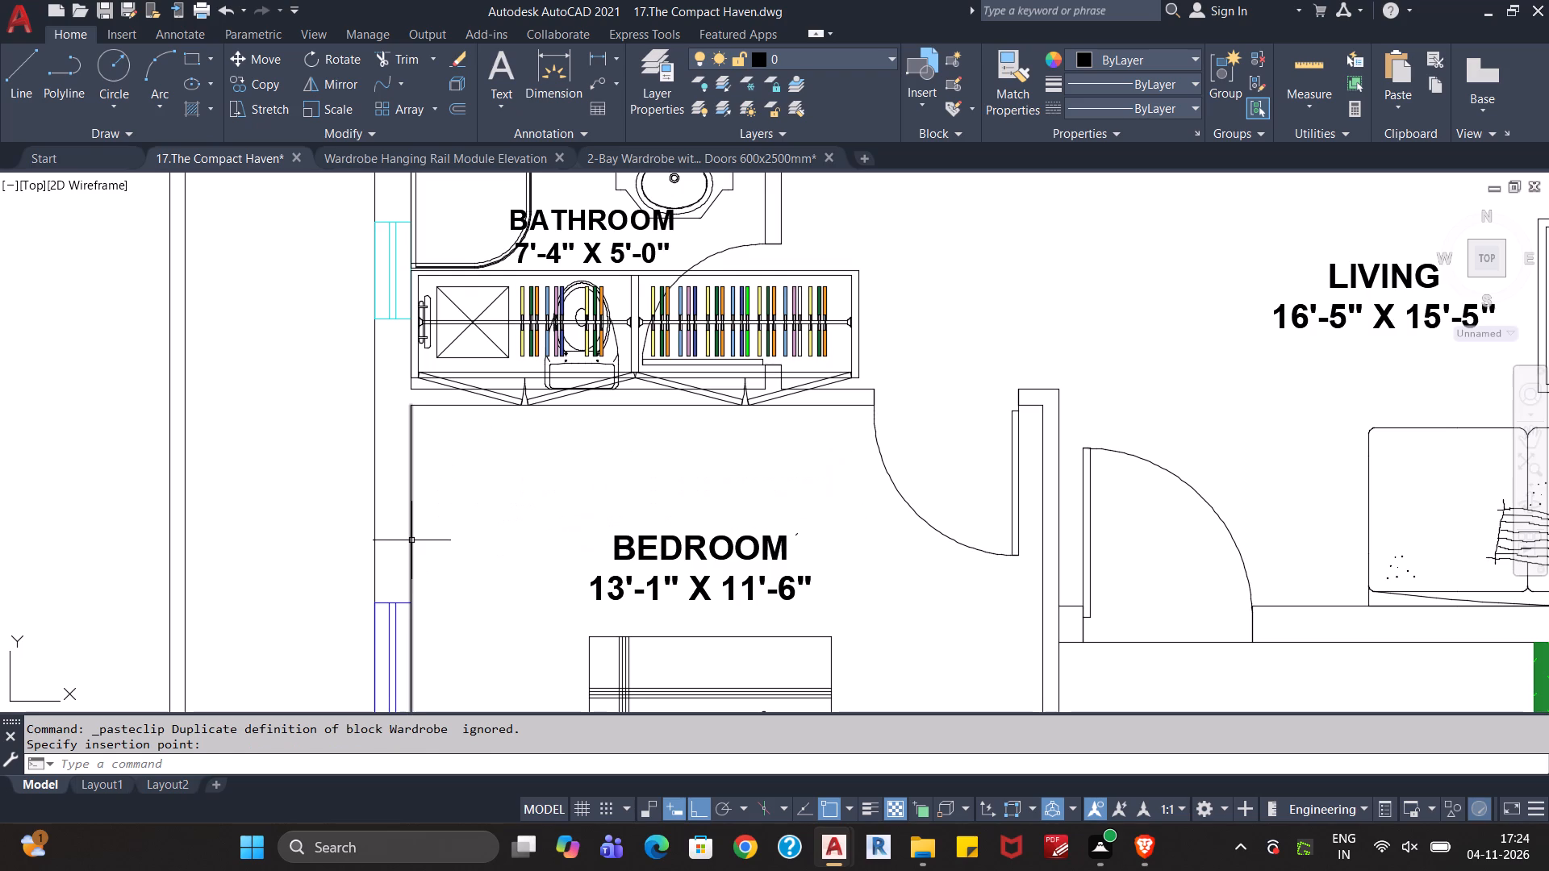
Move the pasted wardrobe down by its back corner onto the 13'-1" X 11'-6" bedroom's inner corner below the bathroom.
{"action": "left_click", "coordinate": [437, 288]}
{"action": "key", "text": "m"}
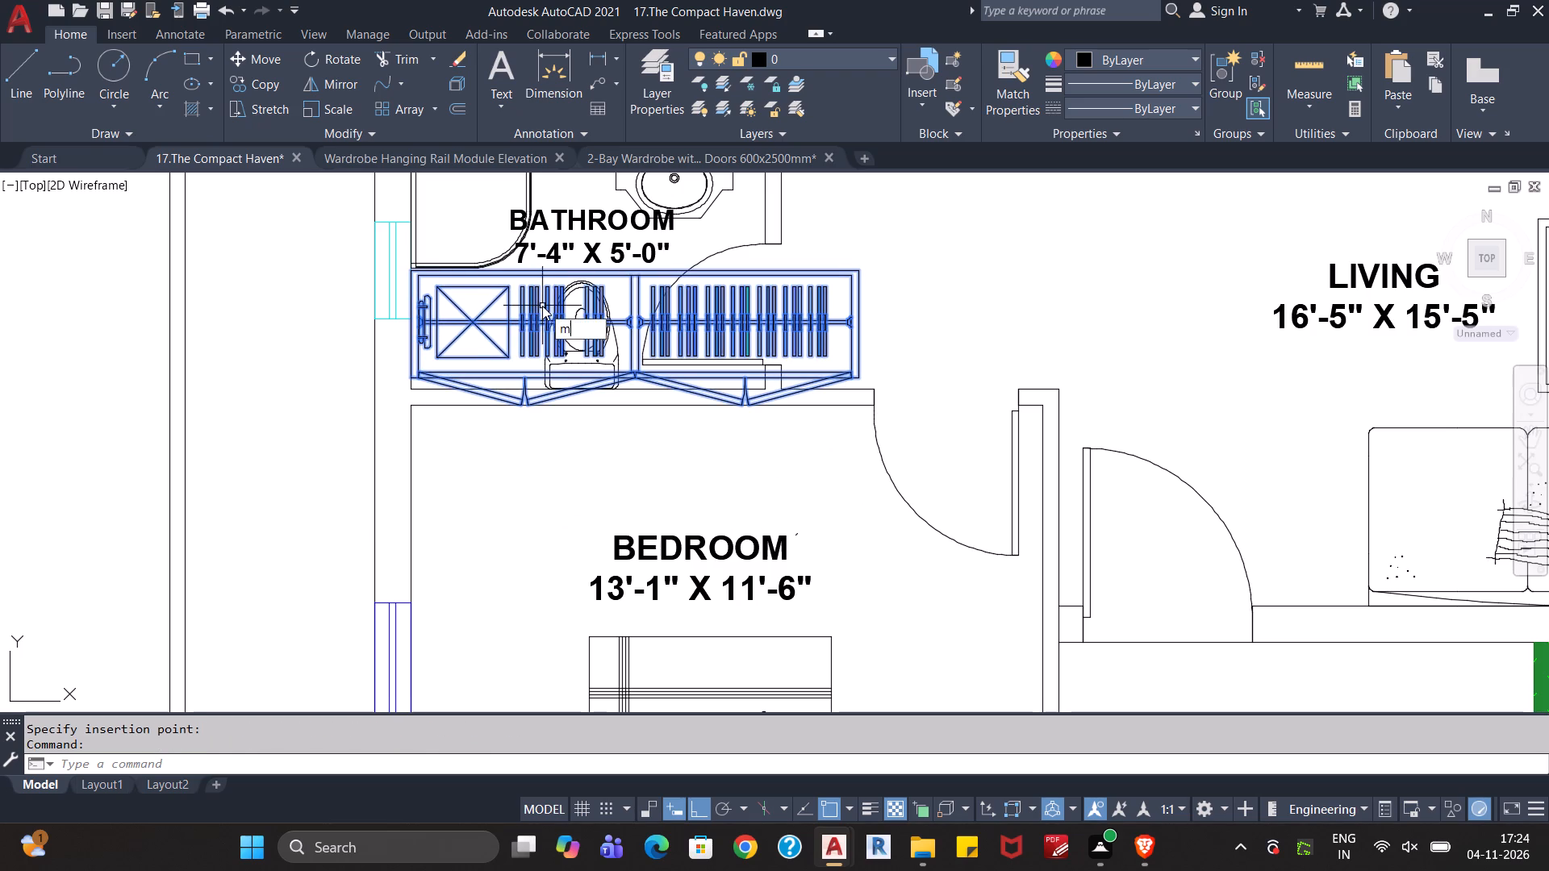
{"action": "key", "text": "Return"}
{"action": "scroll", "coordinate": [482, 292], "scroll_direction": "up", "scroll_amount": 3}
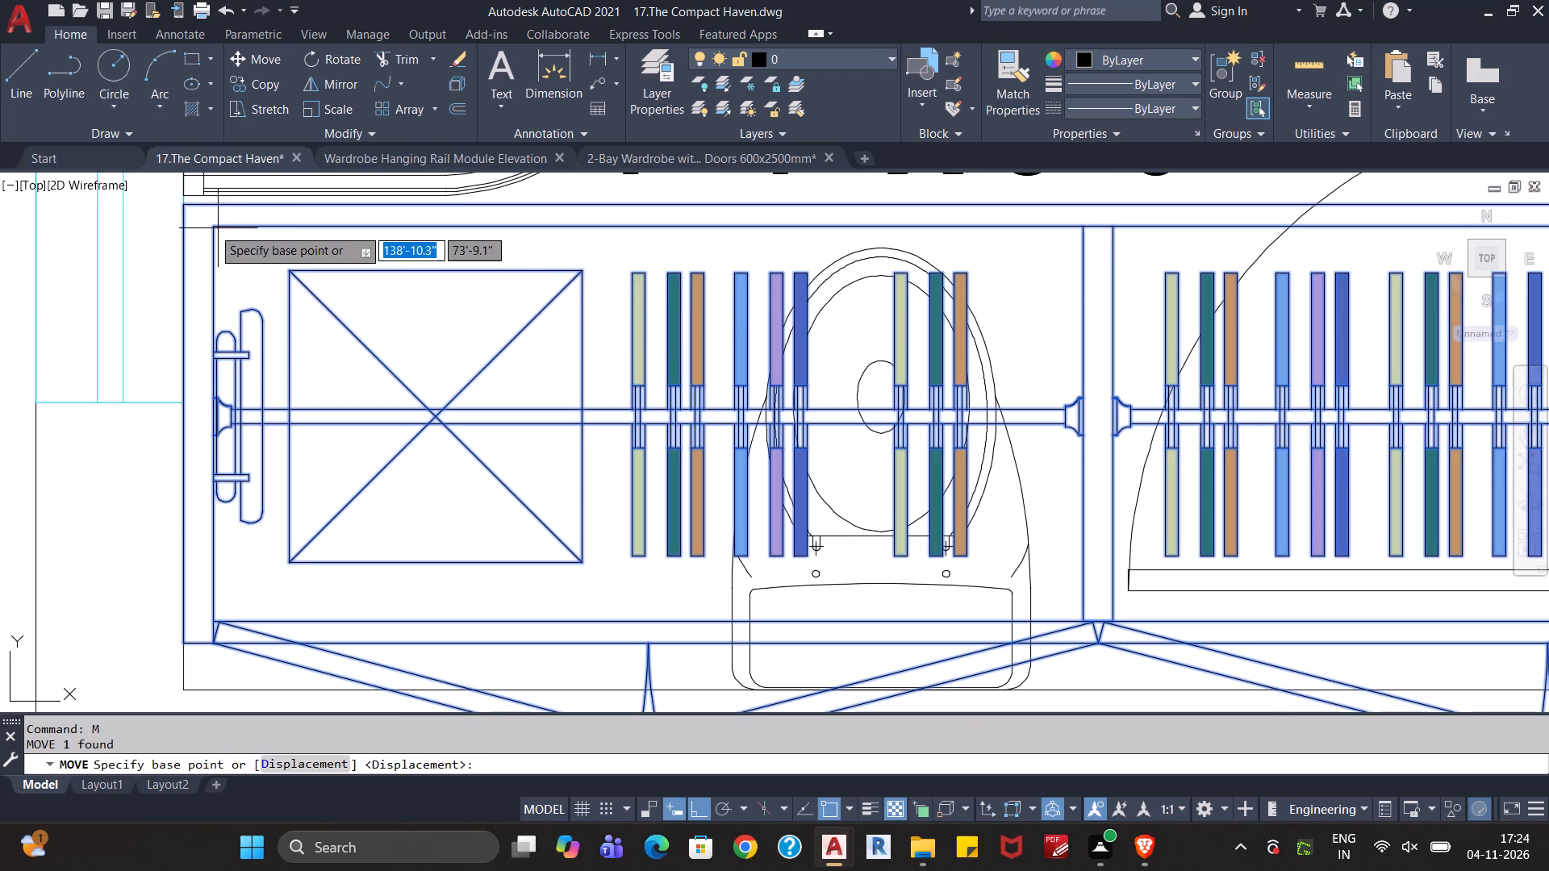
{"action": "left_click", "coordinate": [186, 210]}
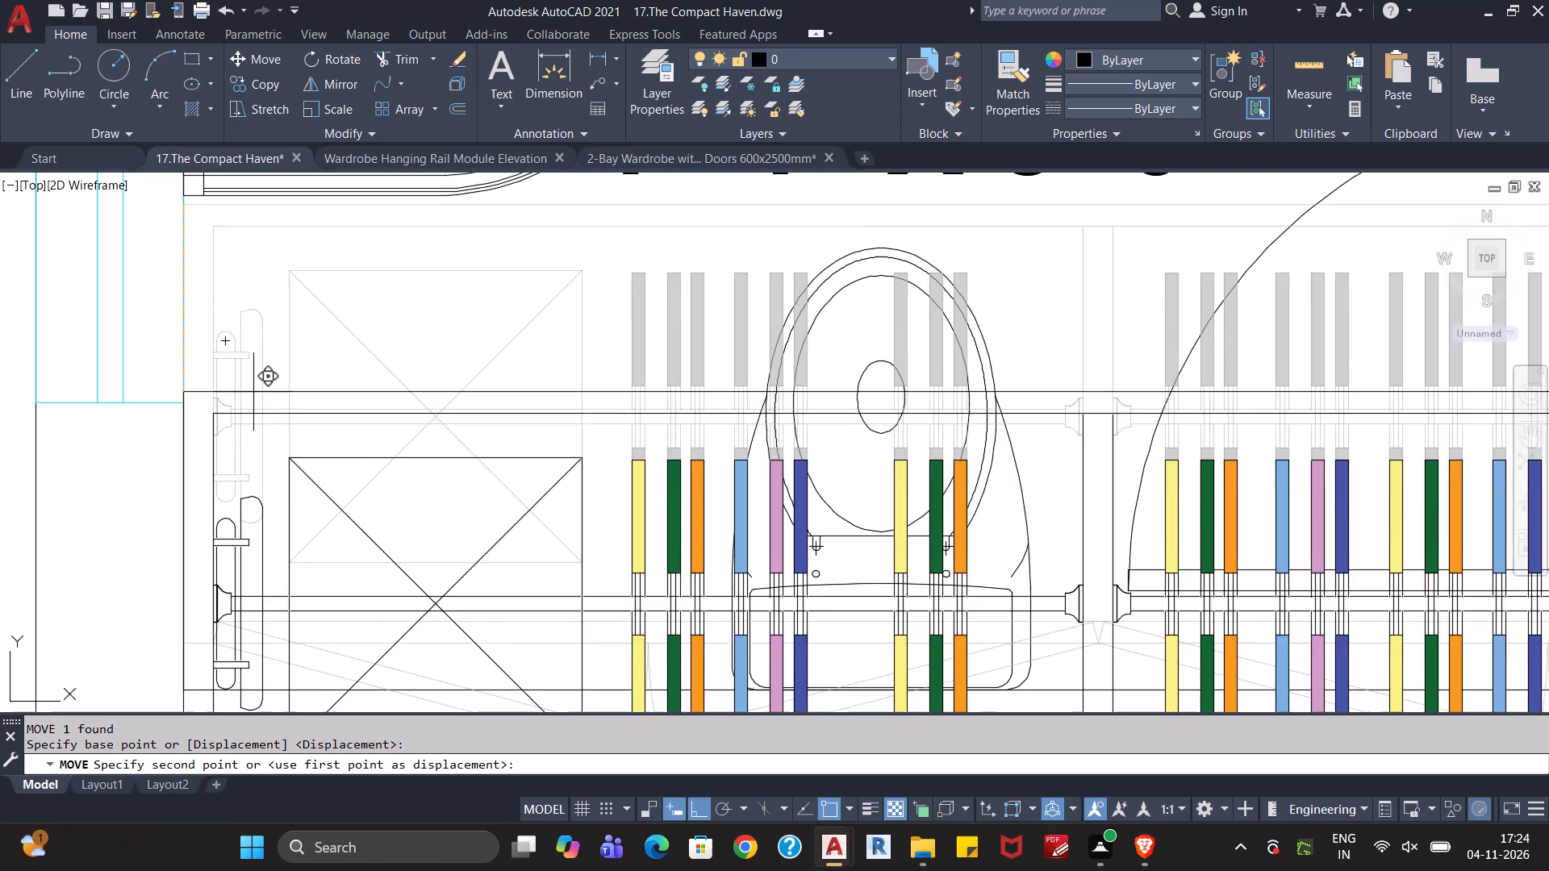
{"action": "scroll", "coordinate": [264, 421], "scroll_direction": "down", "scroll_amount": 4}
{"action": "scroll", "coordinate": [253, 486], "scroll_direction": "up", "scroll_amount": 3}
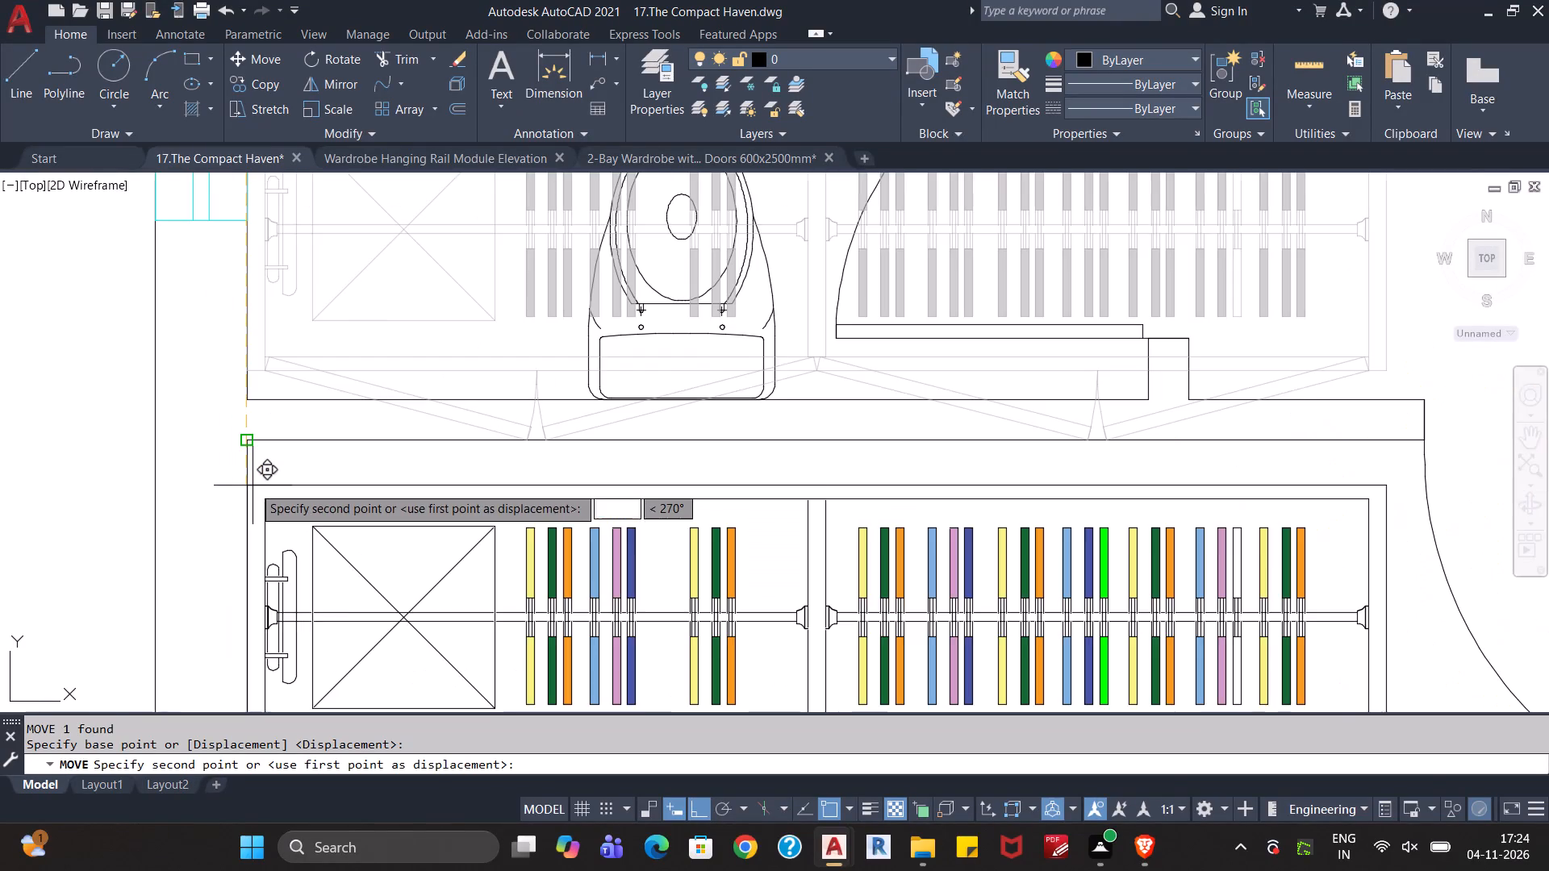
{"action": "scroll", "coordinate": [253, 474], "scroll_direction": "up", "scroll_amount": 2}
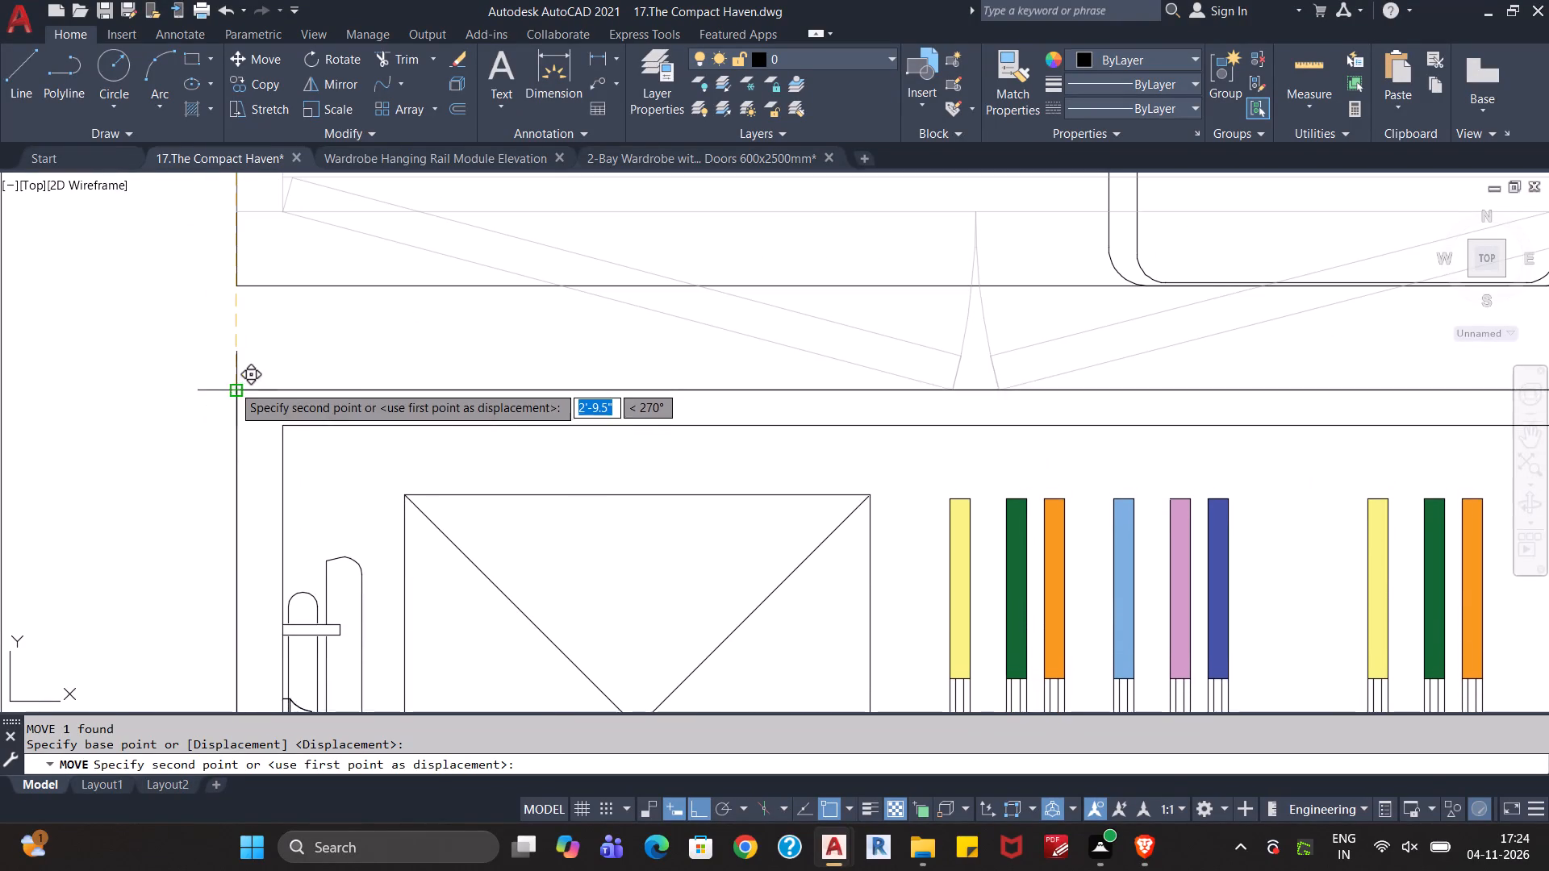
{"action": "left_click", "coordinate": [234, 386]}
{"action": "key", "text": "Escape"}
{"action": "scroll", "coordinate": [299, 462], "scroll_direction": "down", "scroll_amount": 3}
{"action": "key", "text": "Escape"}
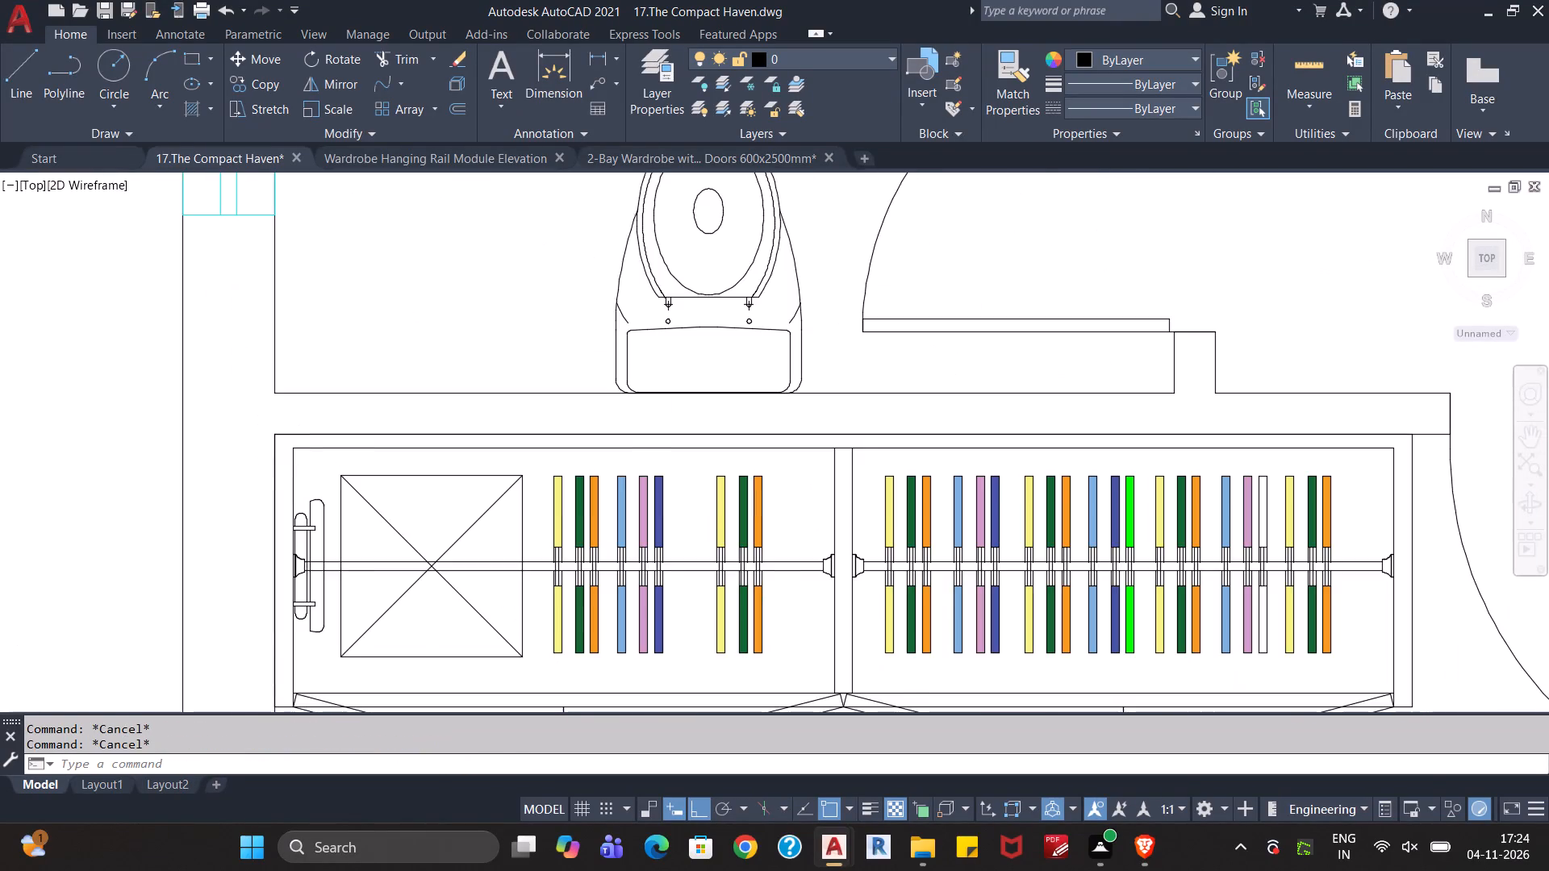
Check the wardrobe's placement in the 13'-1" X 11'-6" bedroom against the room label, door and bed.
{"action": "middle_click_drag", "start_coordinate": [993, 638], "coordinate": [971, 544]}
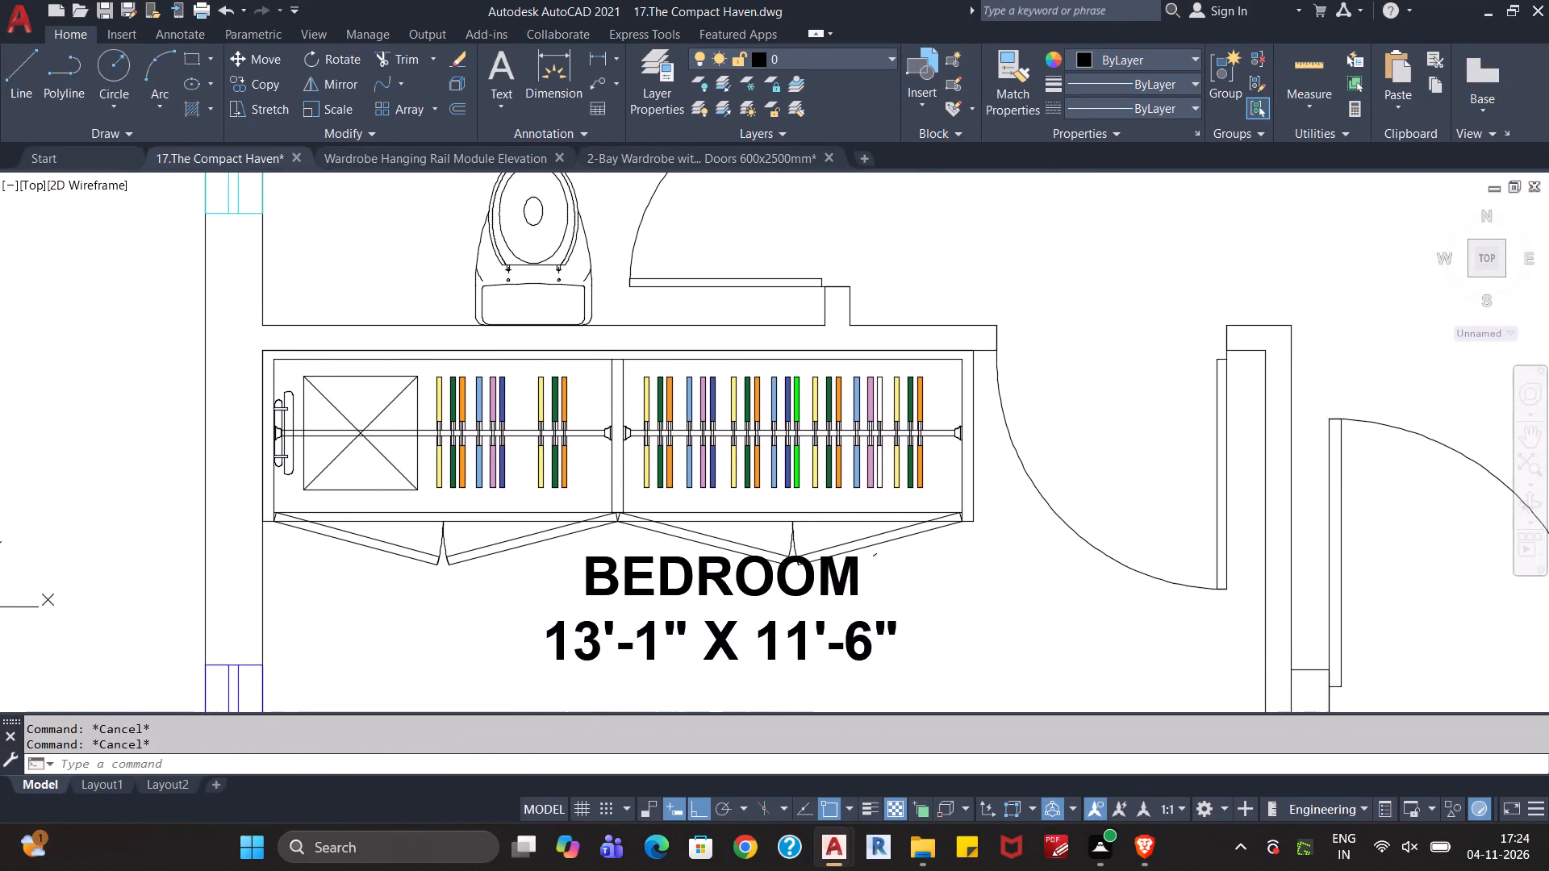
{"action": "scroll", "coordinate": [970, 543], "scroll_direction": "down", "scroll_amount": 1}
{"action": "middle_click_drag", "start_coordinate": [979, 587], "coordinate": [938, 462]}
{"action": "scroll", "coordinate": [939, 469], "scroll_direction": "down", "scroll_amount": 2}
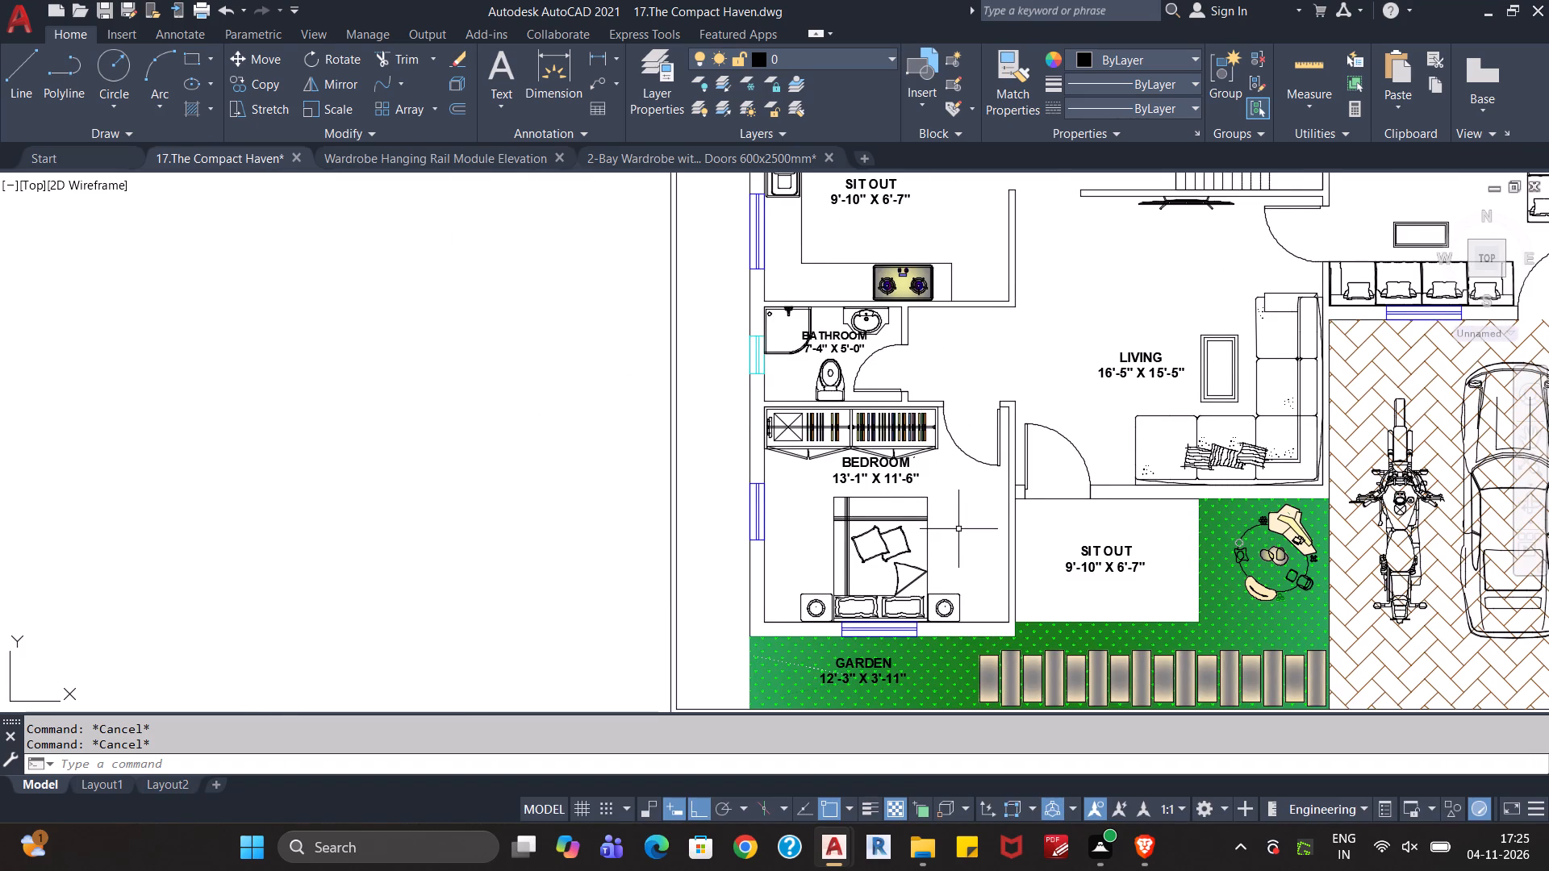
{"action": "middle_click_drag", "start_coordinate": [958, 529], "coordinate": [946, 504]}
{"action": "scroll", "coordinate": [948, 509], "scroll_direction": "up", "scroll_amount": 2}
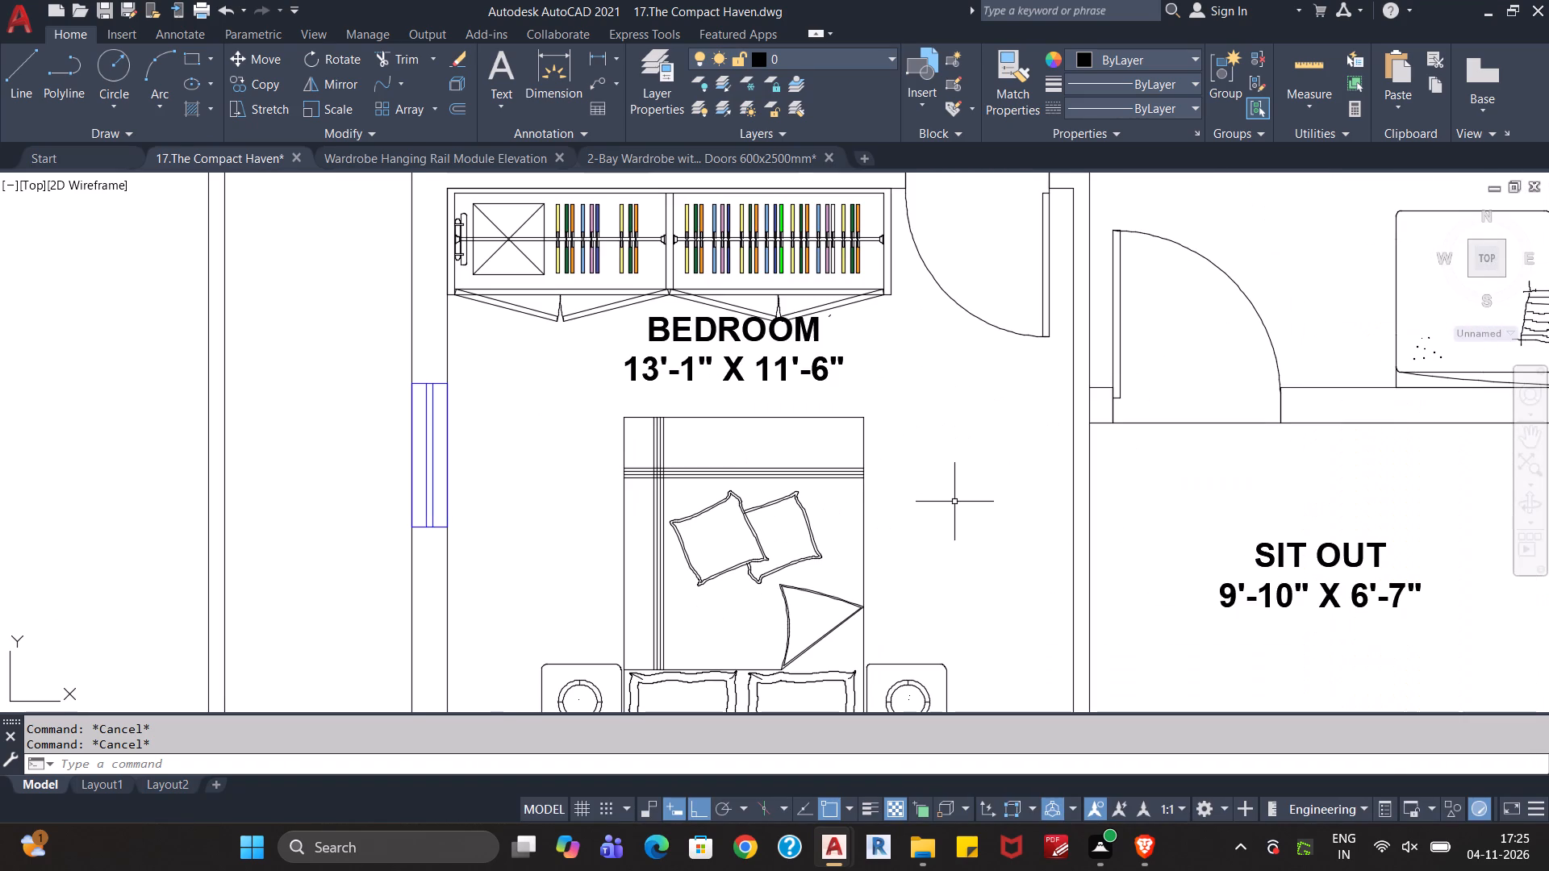
{"action": "scroll", "coordinate": [955, 502], "scroll_direction": "down", "scroll_amount": 1}
{"action": "middle_click_drag", "start_coordinate": [958, 470], "coordinate": [925, 552]}
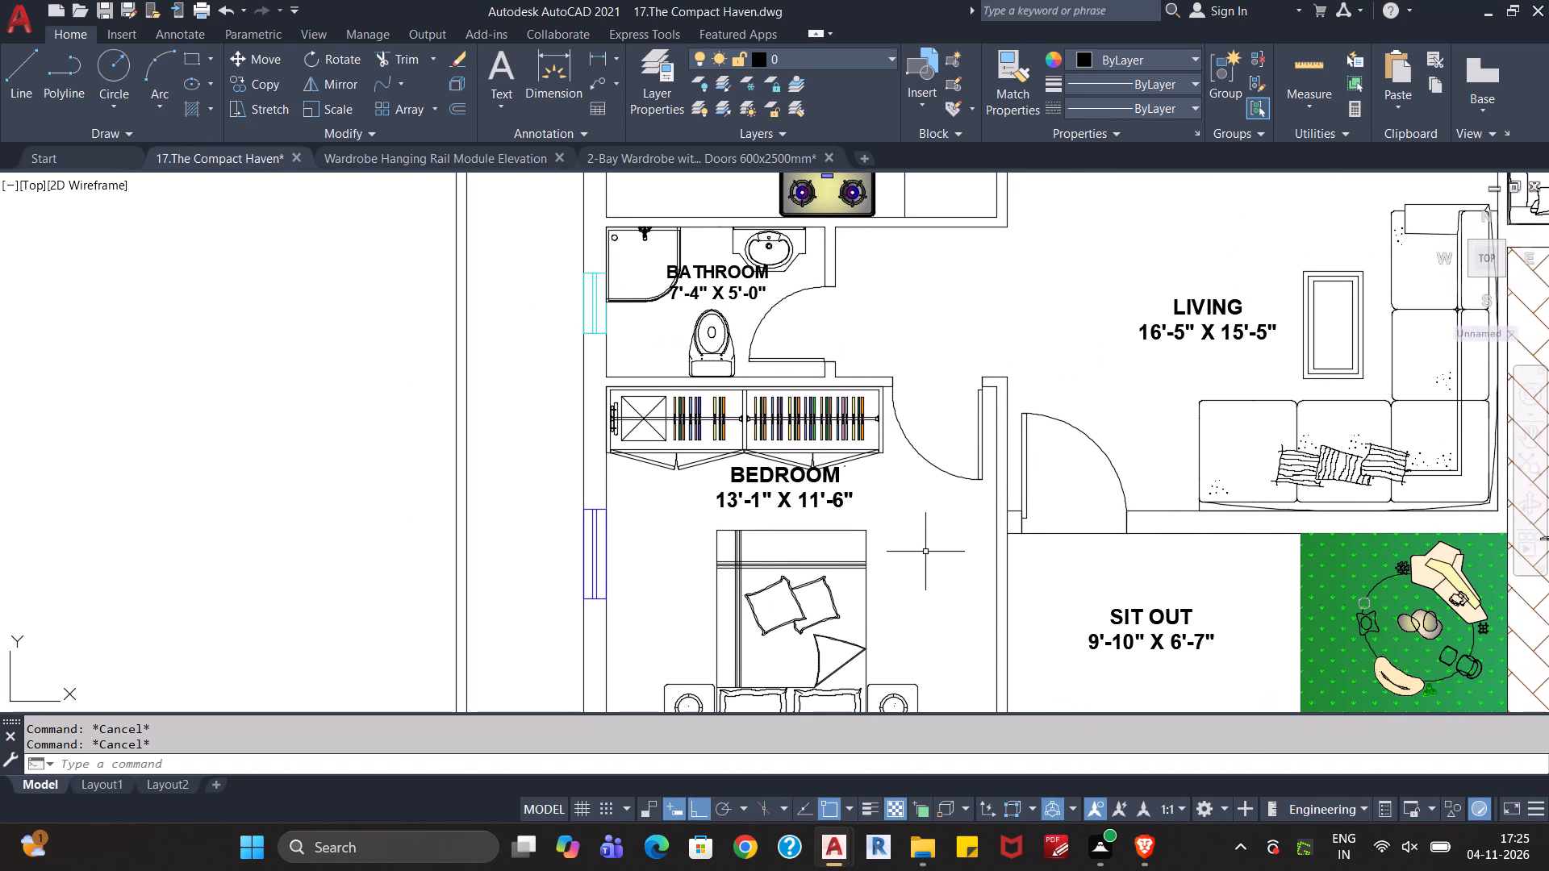
Save the floor plan drawing.
{"action": "key", "text": "ctrl+s"}
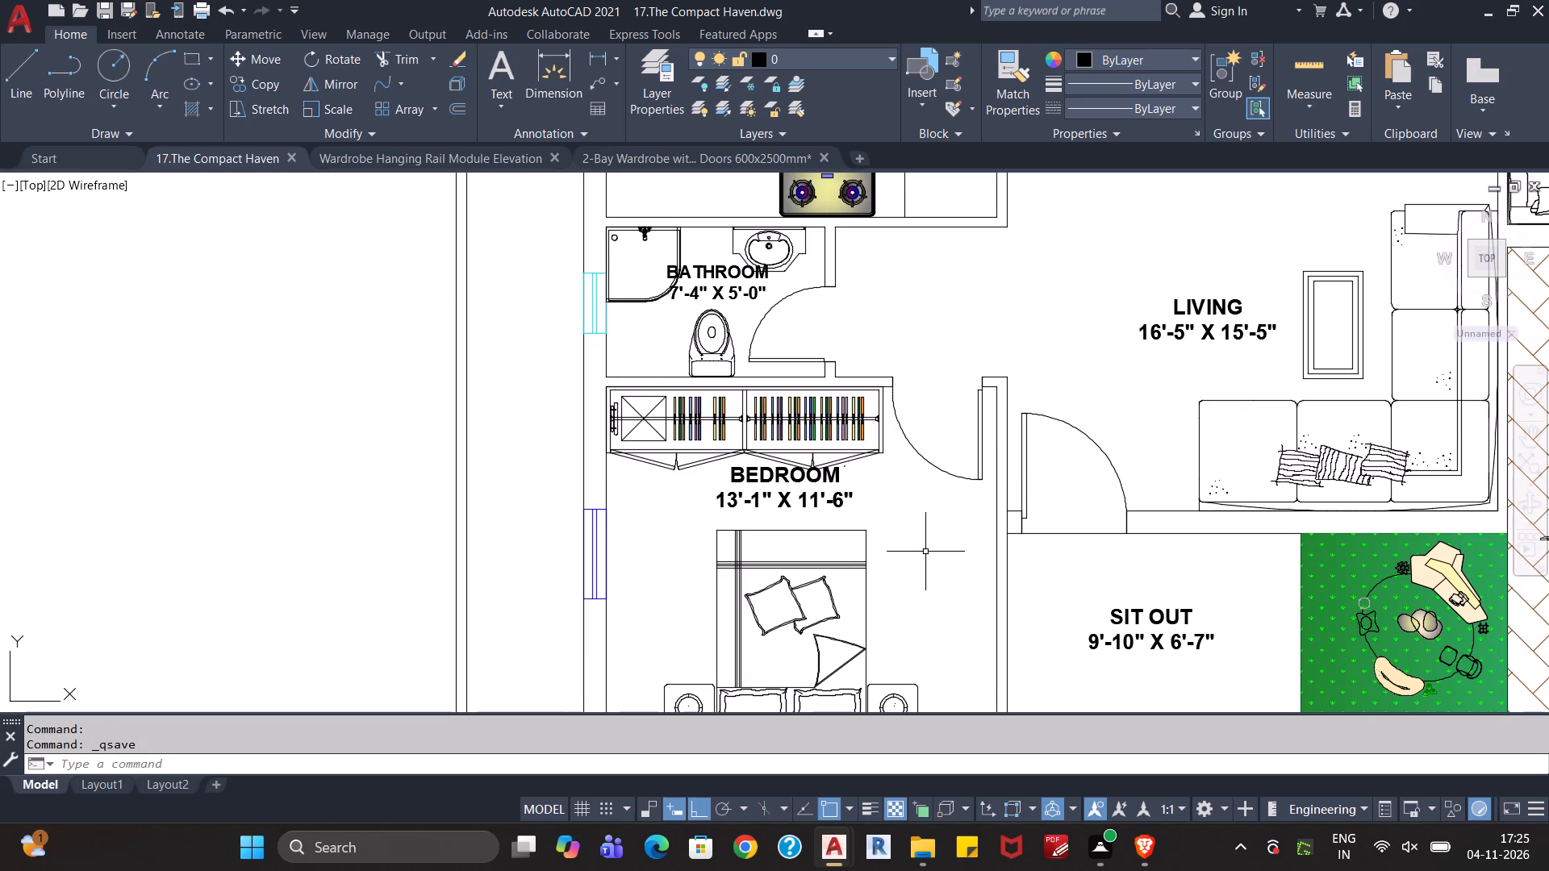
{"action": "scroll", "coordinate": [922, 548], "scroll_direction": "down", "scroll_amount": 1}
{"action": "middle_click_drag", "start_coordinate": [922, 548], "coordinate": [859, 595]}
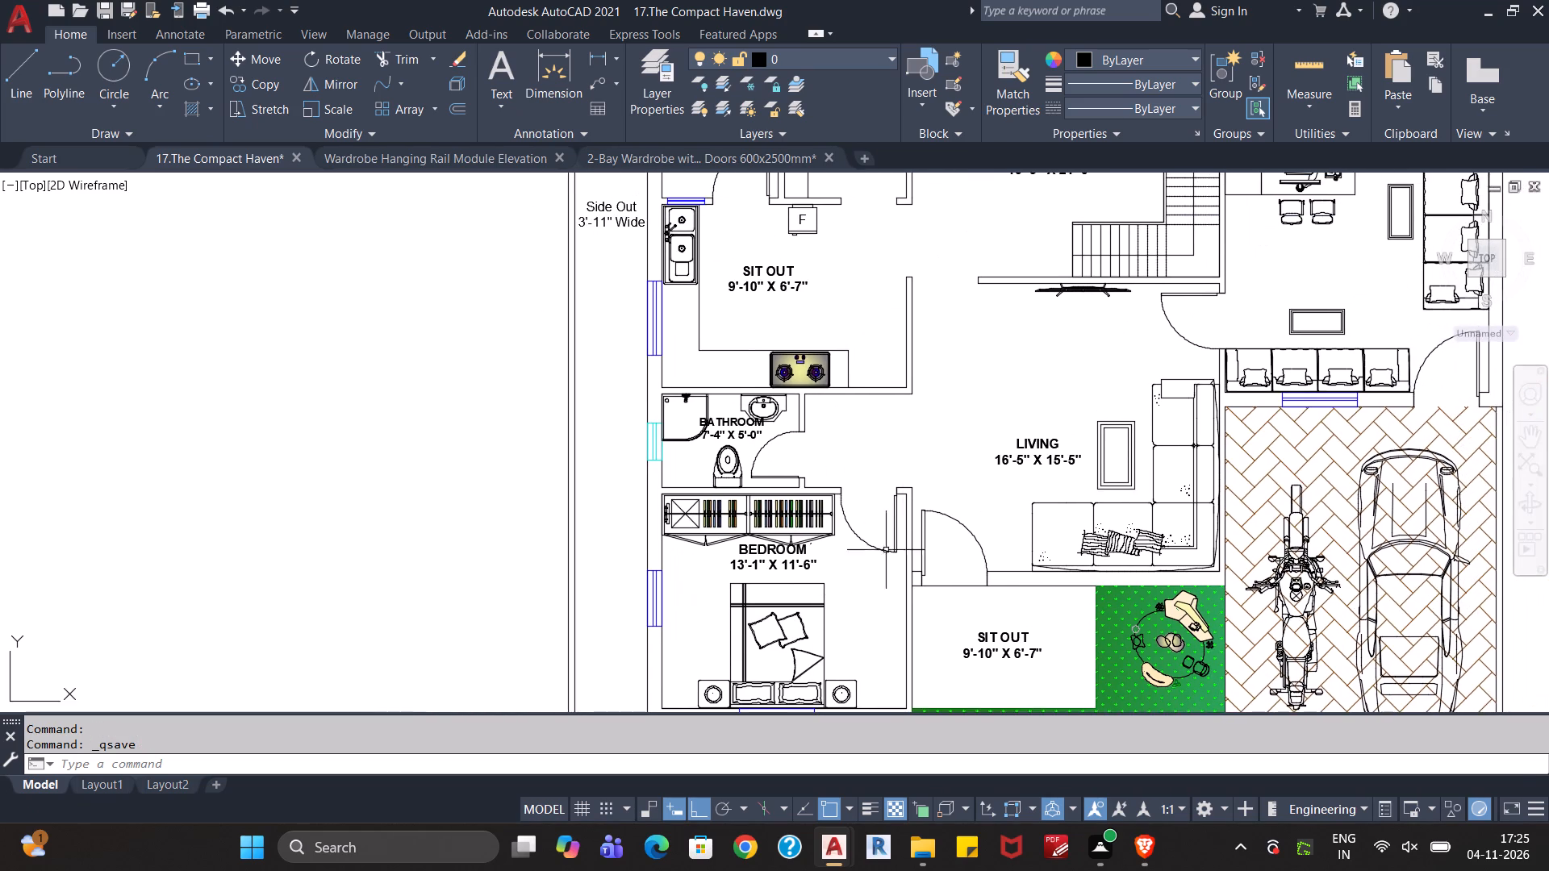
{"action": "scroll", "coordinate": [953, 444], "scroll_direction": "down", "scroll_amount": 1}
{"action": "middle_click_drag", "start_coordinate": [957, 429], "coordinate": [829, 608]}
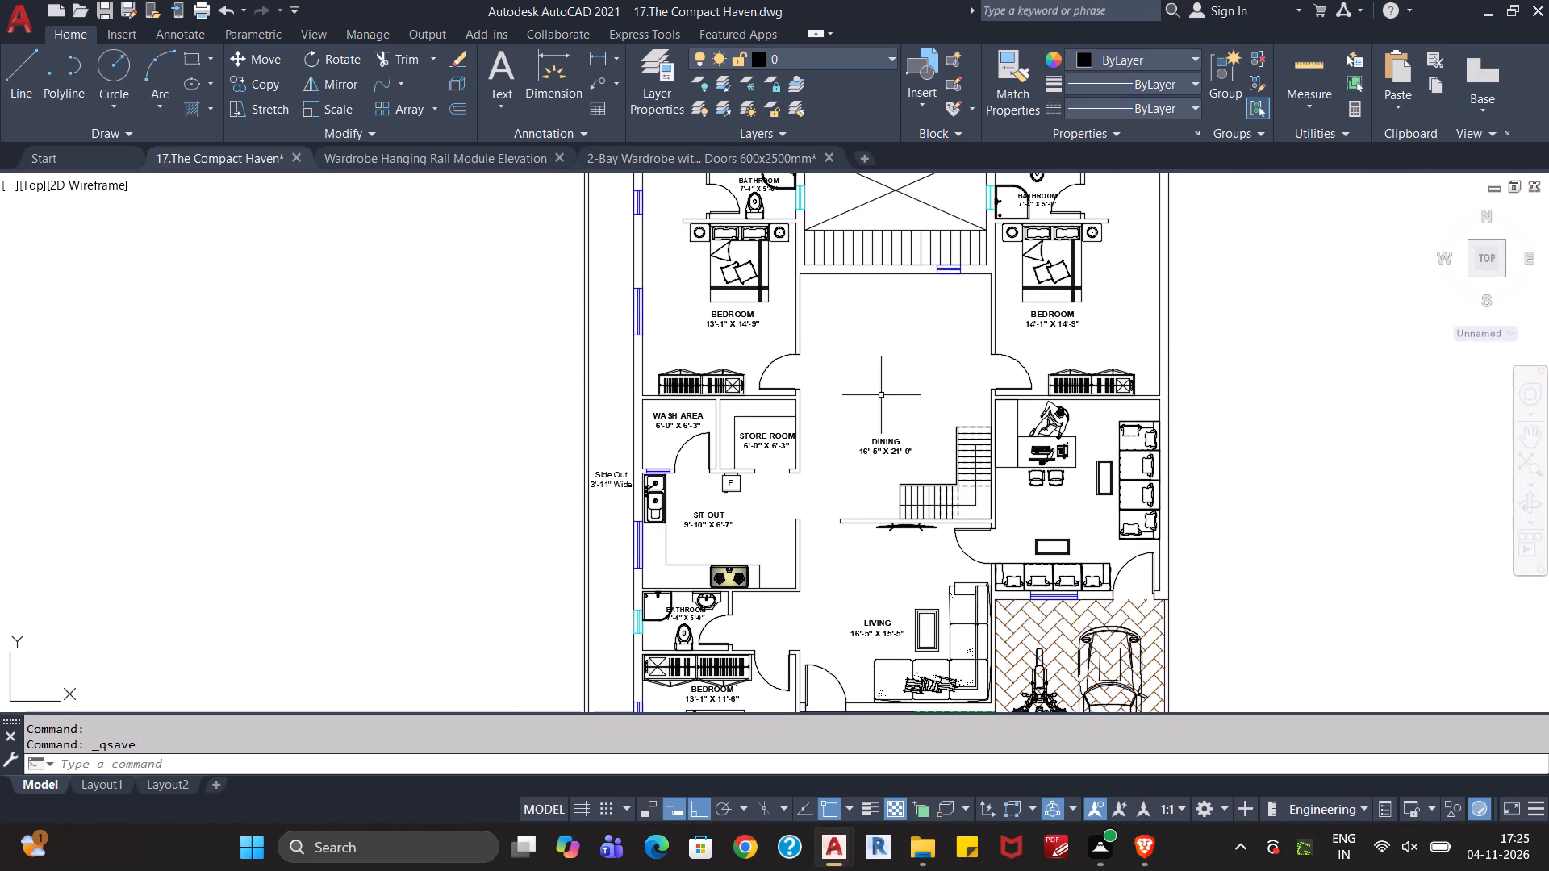
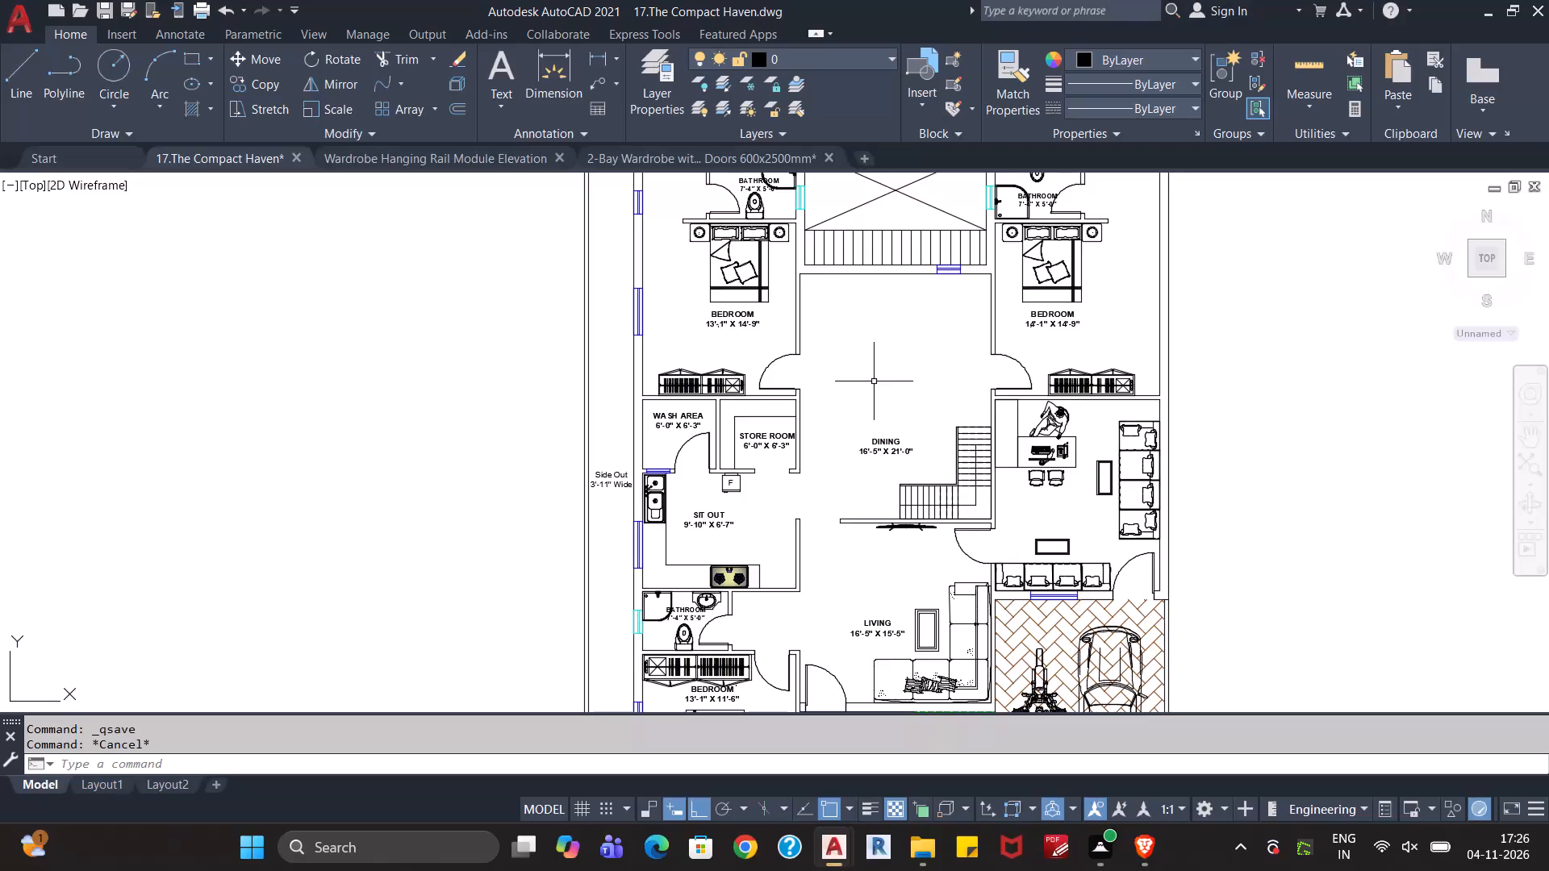
Review the whole floor plan, including the wardrobes, room labels and furniture around the dining area.
{"action": "scroll", "coordinate": [874, 381], "scroll_direction": "down", "scroll_amount": 2}
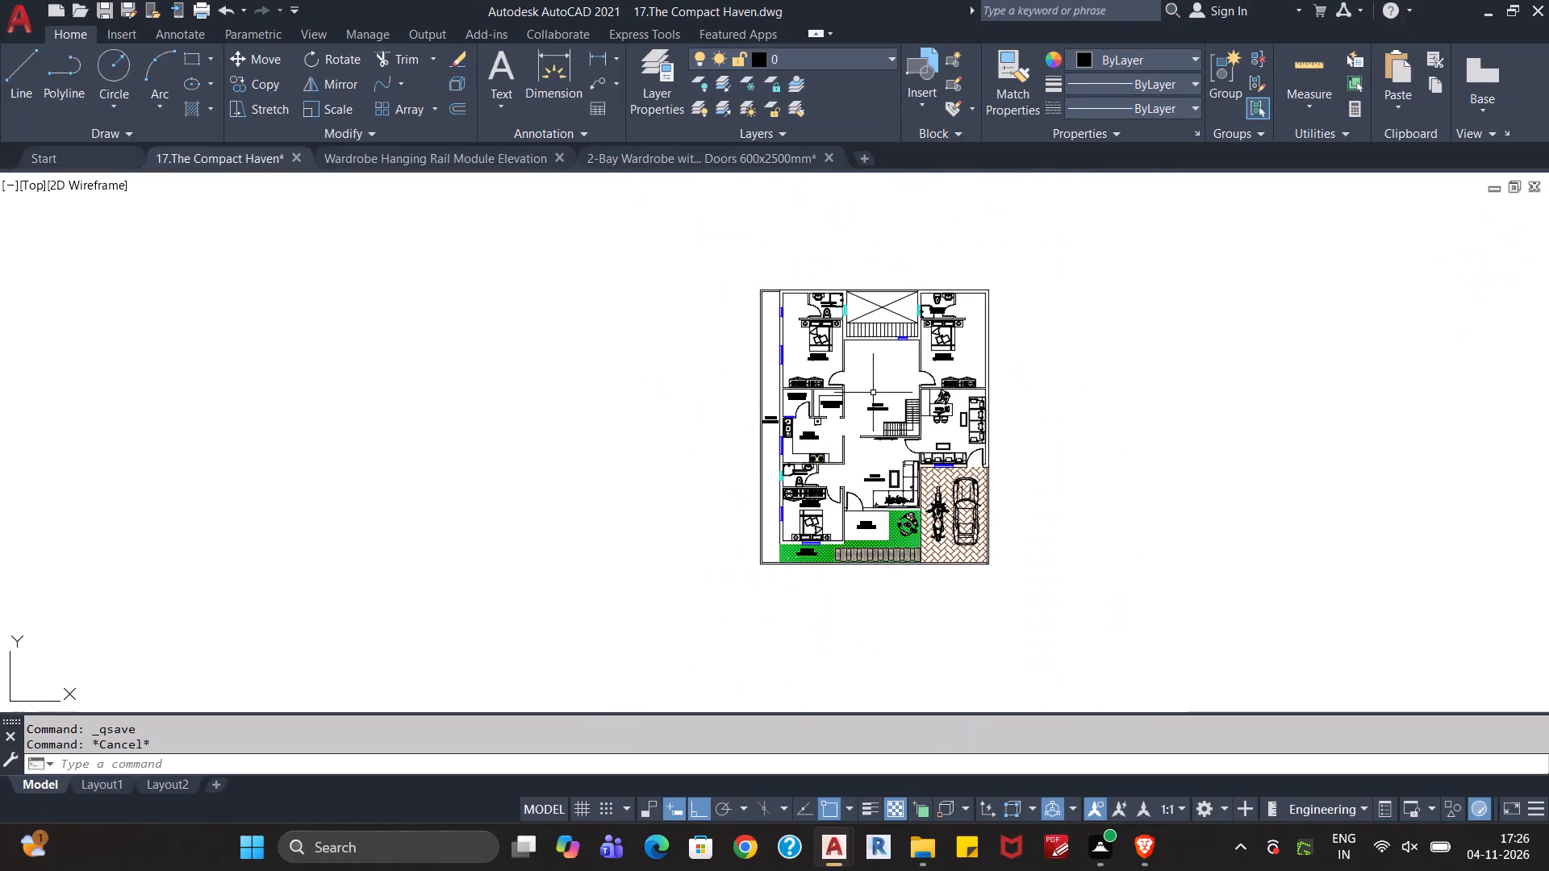
{"action": "scroll", "coordinate": [873, 393], "scroll_direction": "up", "scroll_amount": 2}
{"action": "middle_click_drag", "start_coordinate": [862, 374], "coordinate": [841, 341]}
{"action": "scroll", "coordinate": [847, 337], "scroll_direction": "down", "scroll_amount": 1}
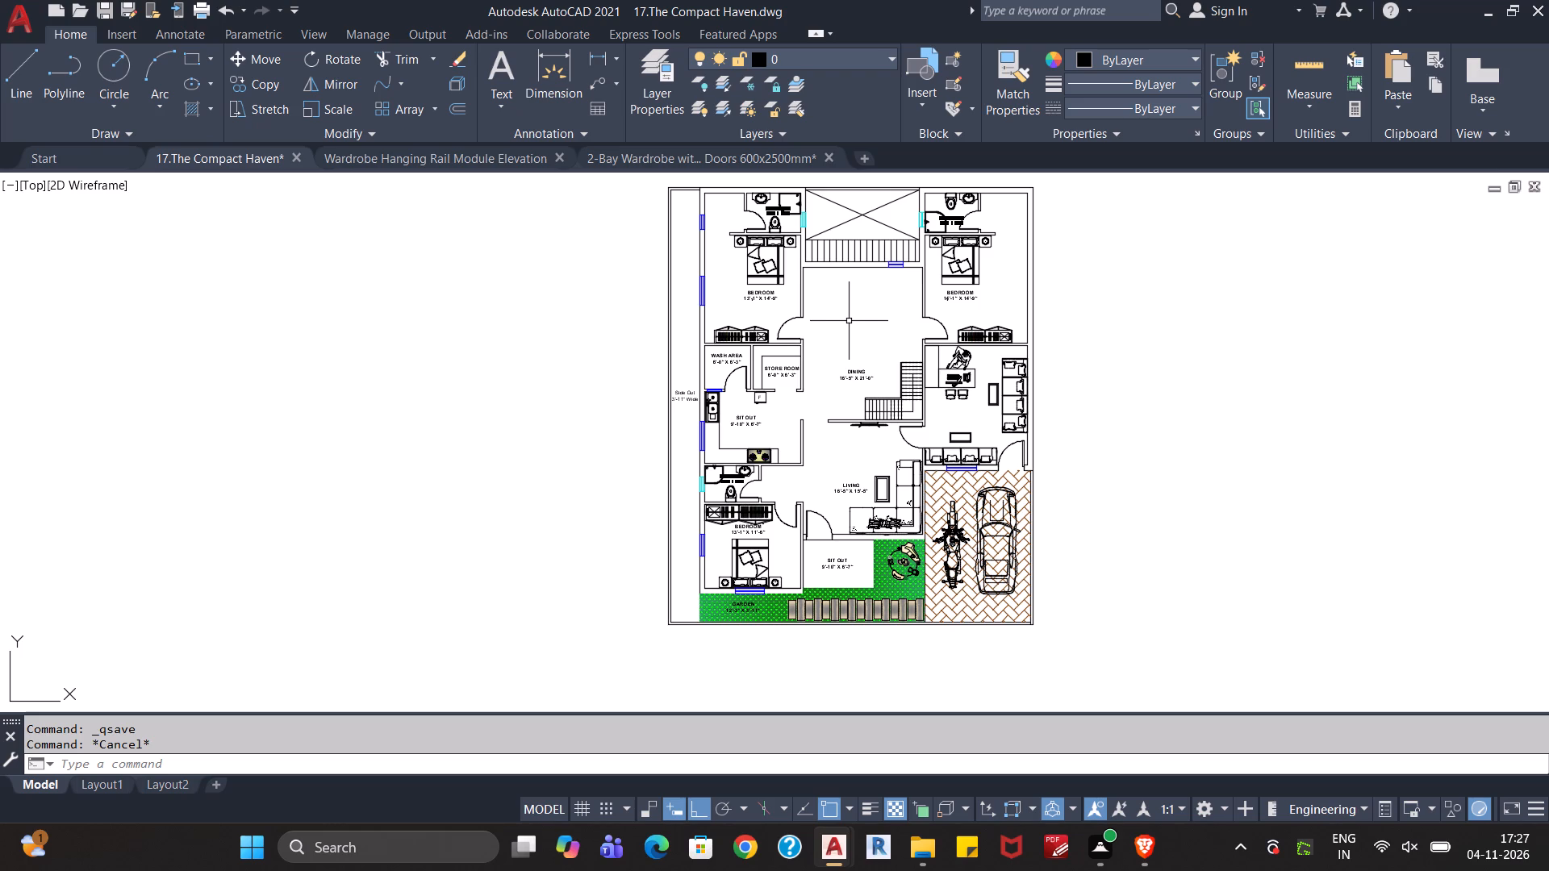
{"action": "scroll", "coordinate": [849, 321], "scroll_direction": "down", "scroll_amount": 1}
{"action": "scroll", "coordinate": [849, 321], "scroll_direction": "up", "scroll_amount": 2}
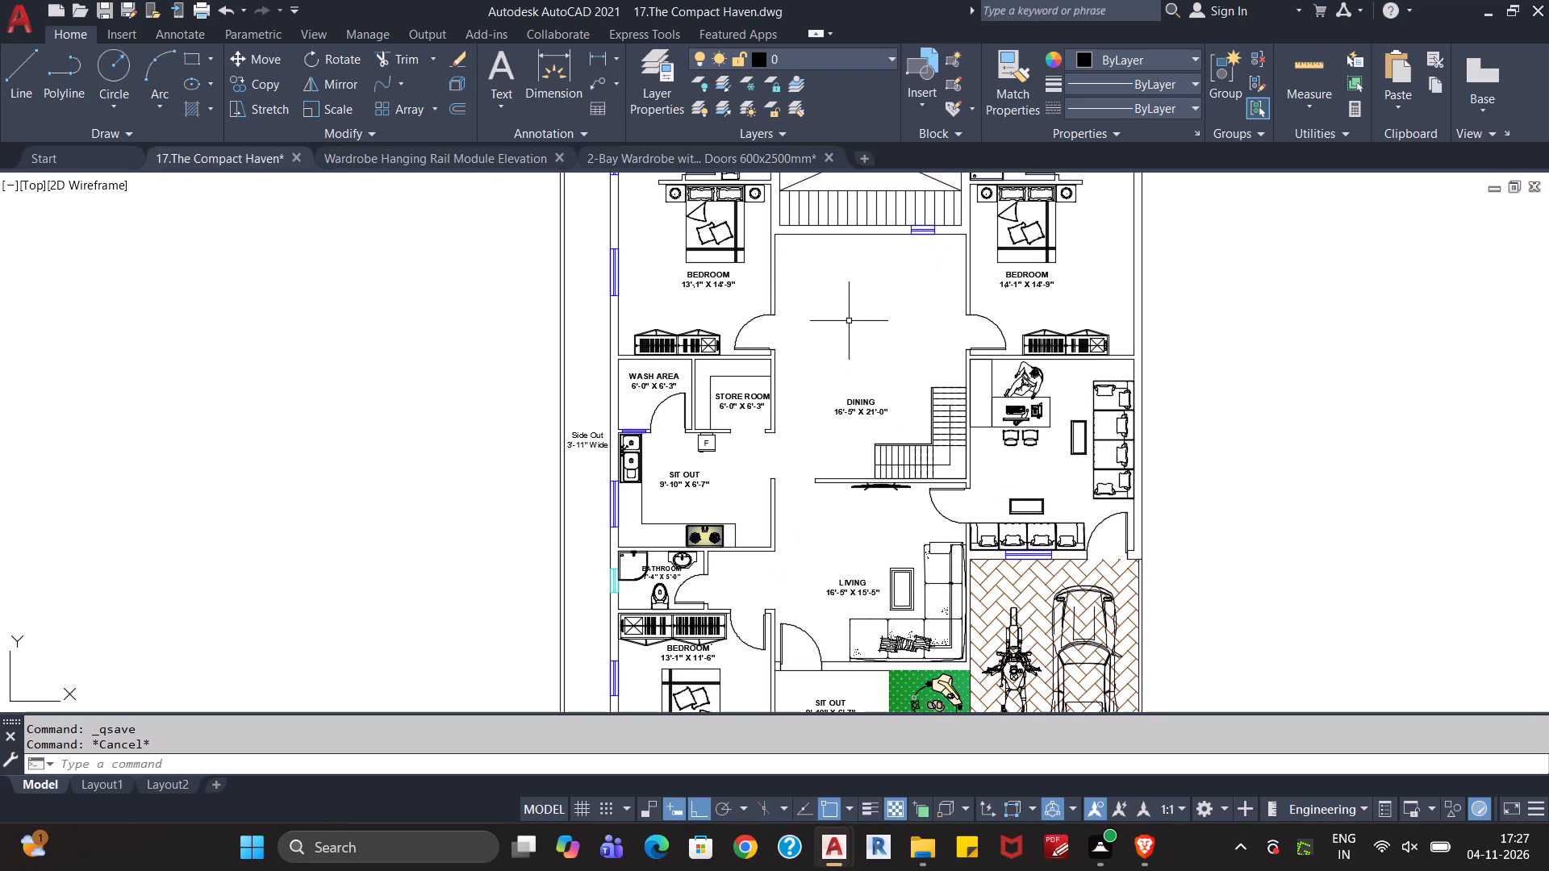
{"action": "scroll", "coordinate": [849, 321], "scroll_direction": "up", "scroll_amount": 1}
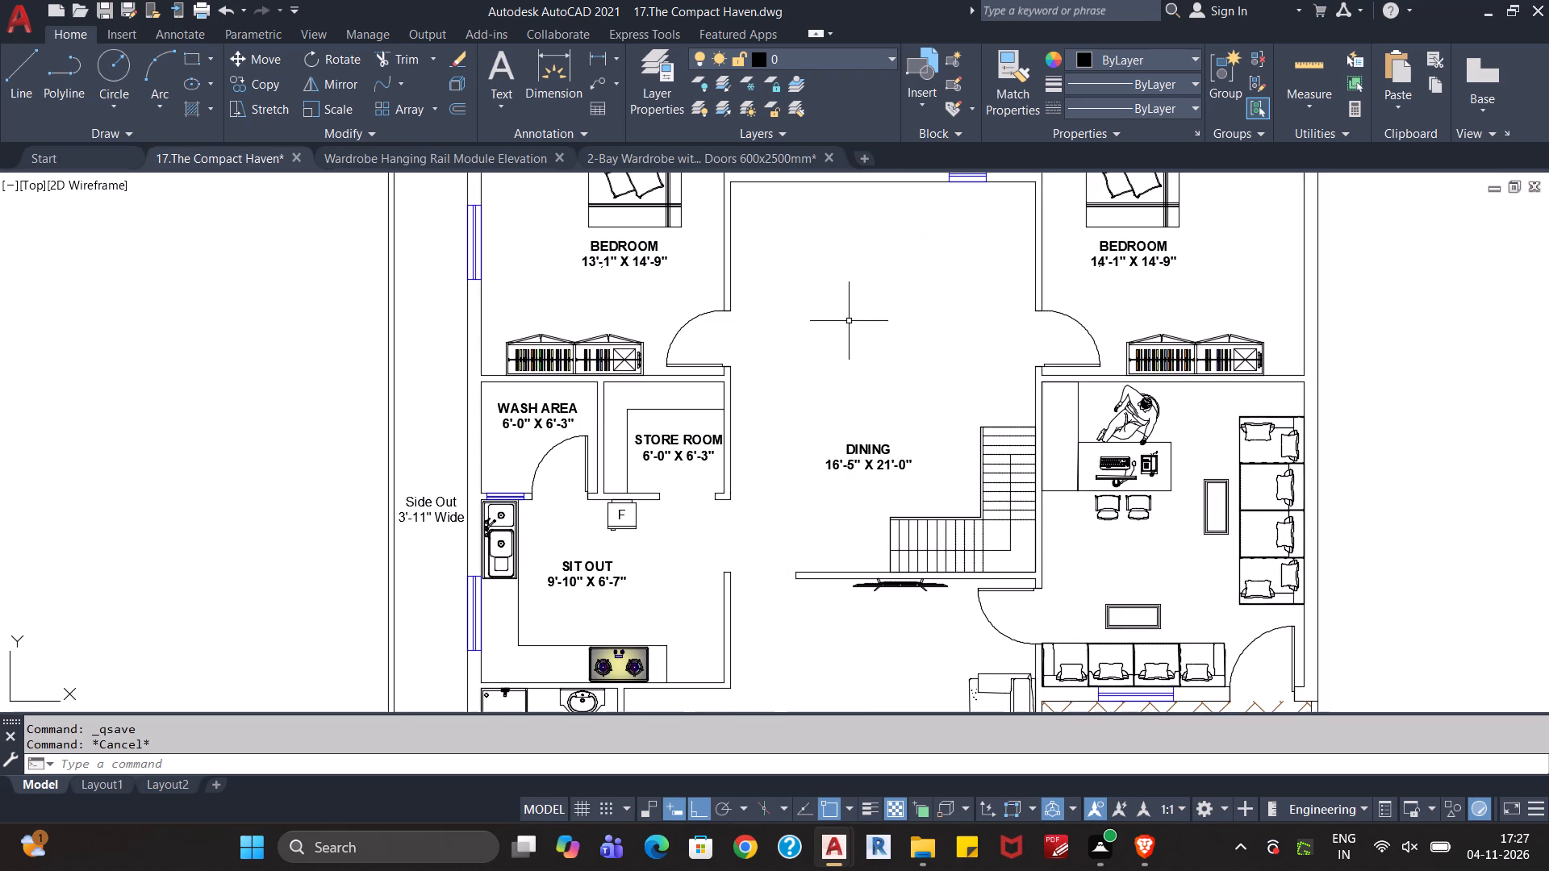
{"action": "key", "text": "Escape"}
{"action": "key", "text": "Escape"}
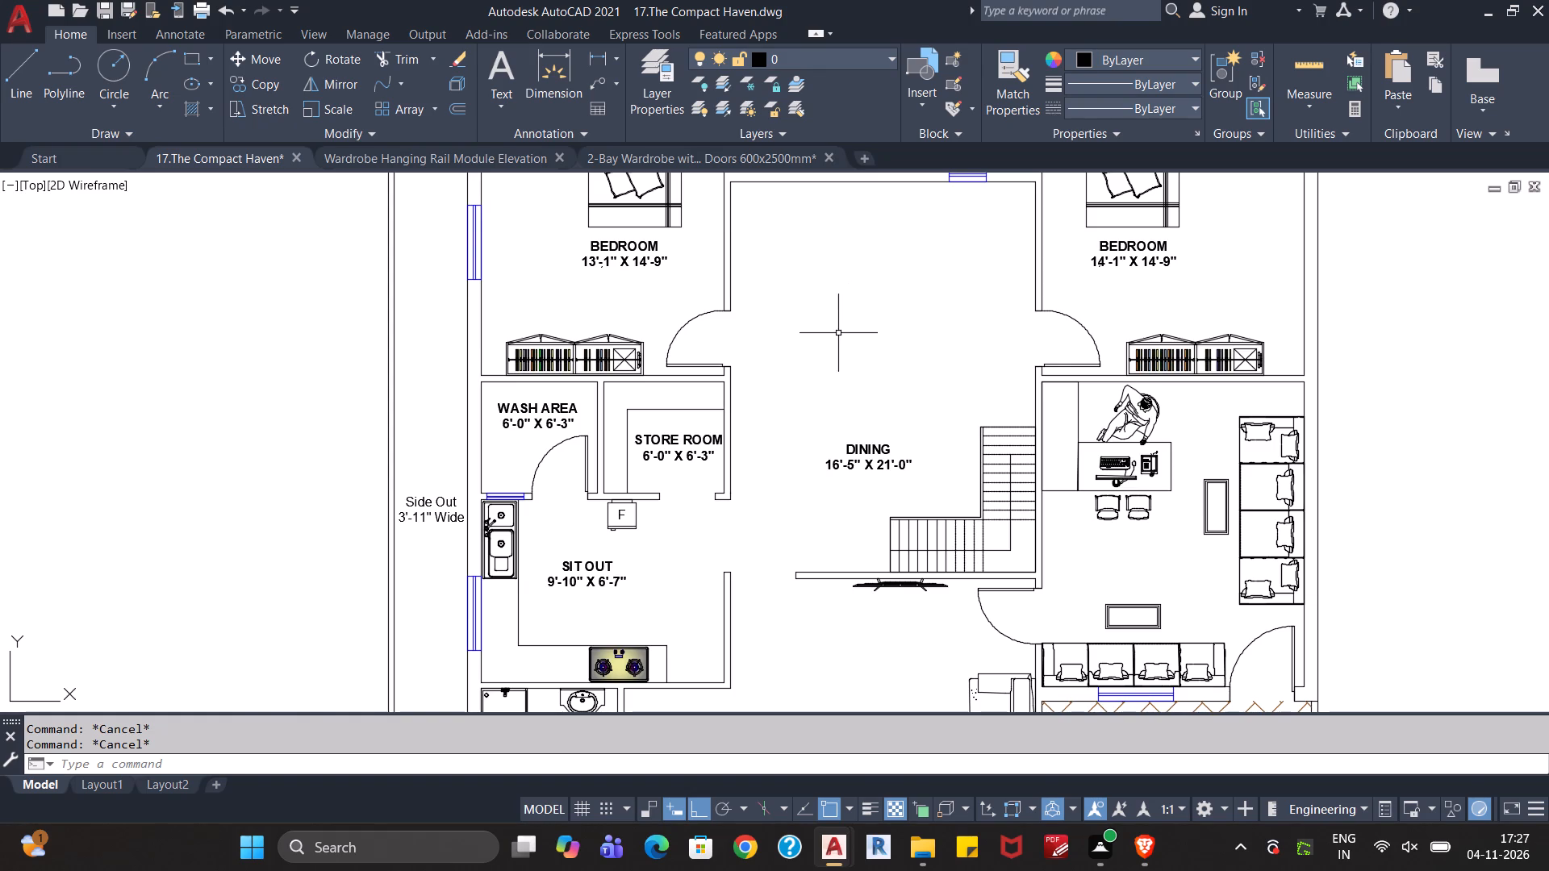
{"action": "scroll", "coordinate": [838, 333], "scroll_direction": "up", "scroll_amount": 2}
{"action": "middle_click_drag", "start_coordinate": [779, 366], "coordinate": [885, 353]}
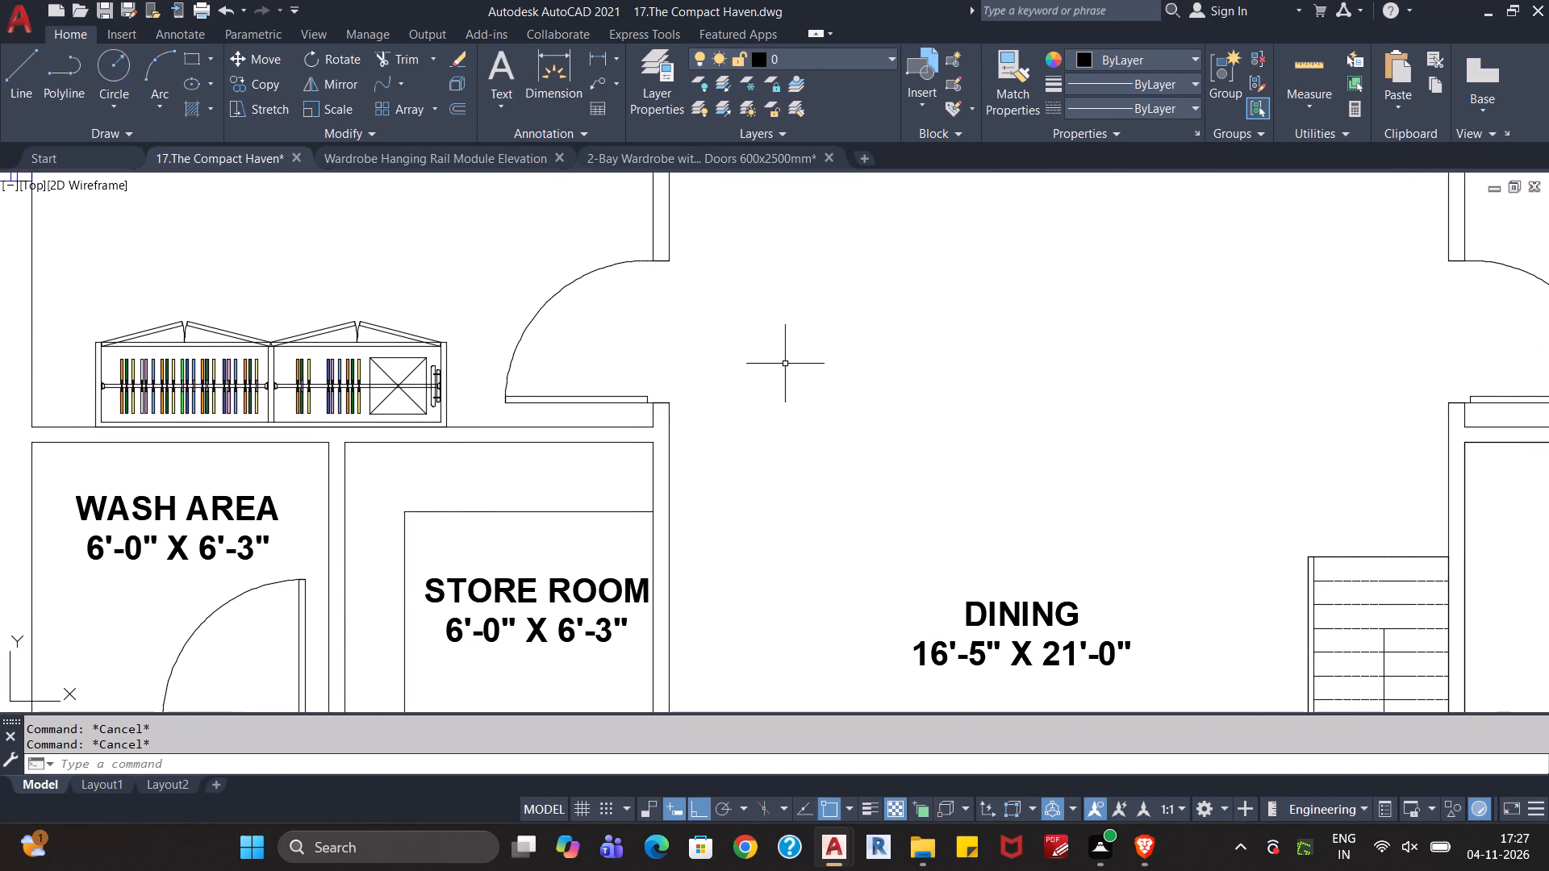
{"action": "scroll", "coordinate": [784, 364], "scroll_direction": "down", "scroll_amount": 1}
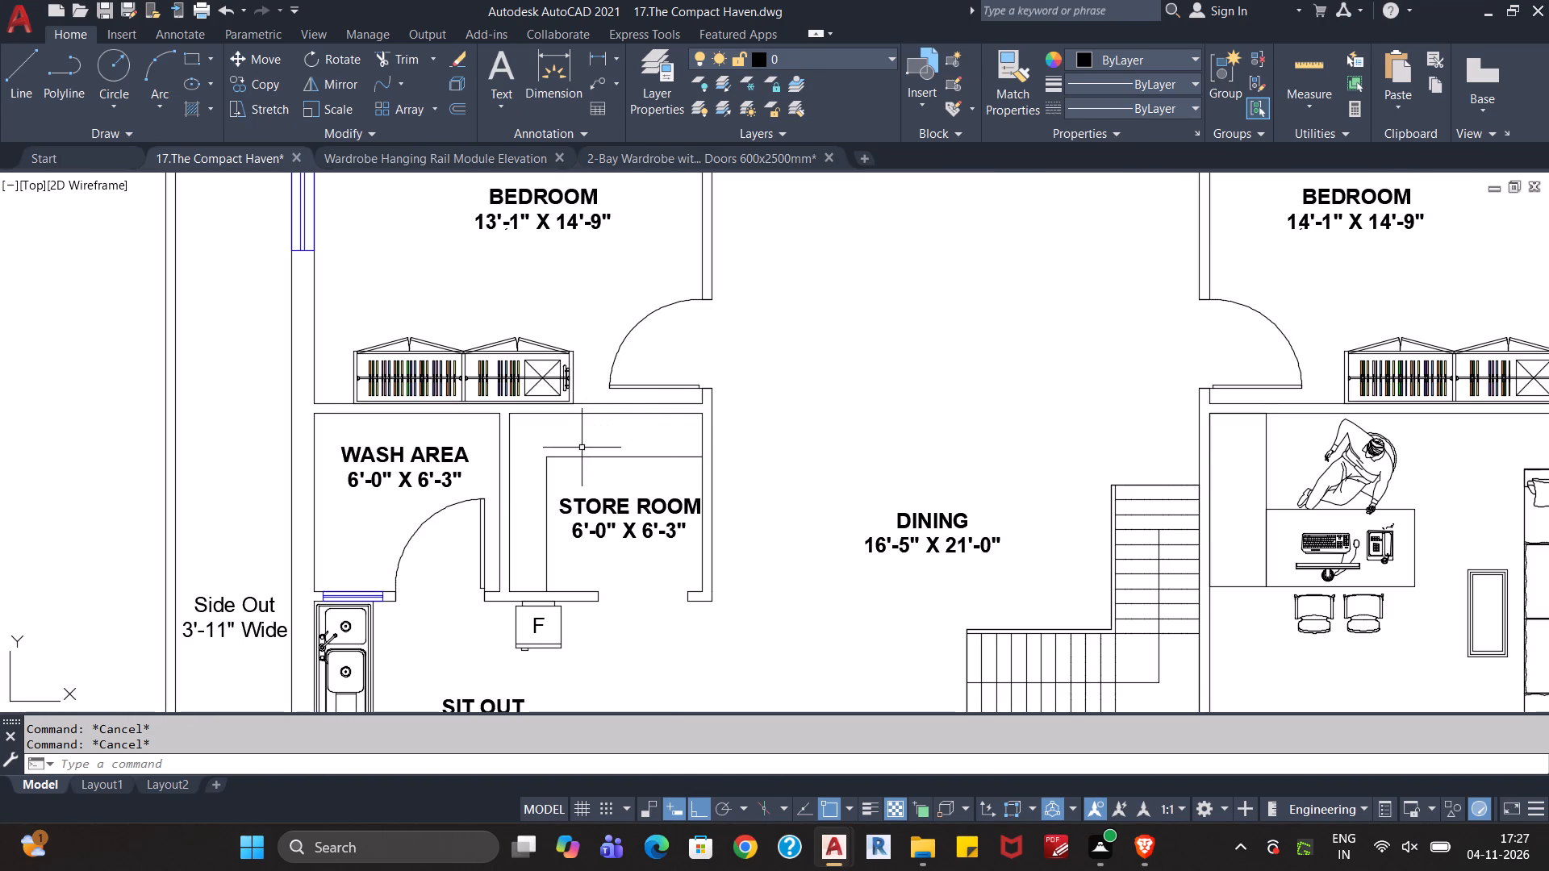
Set the Bed layer's colour to index colour 84.
{"action": "left_click", "coordinate": [666, 96]}
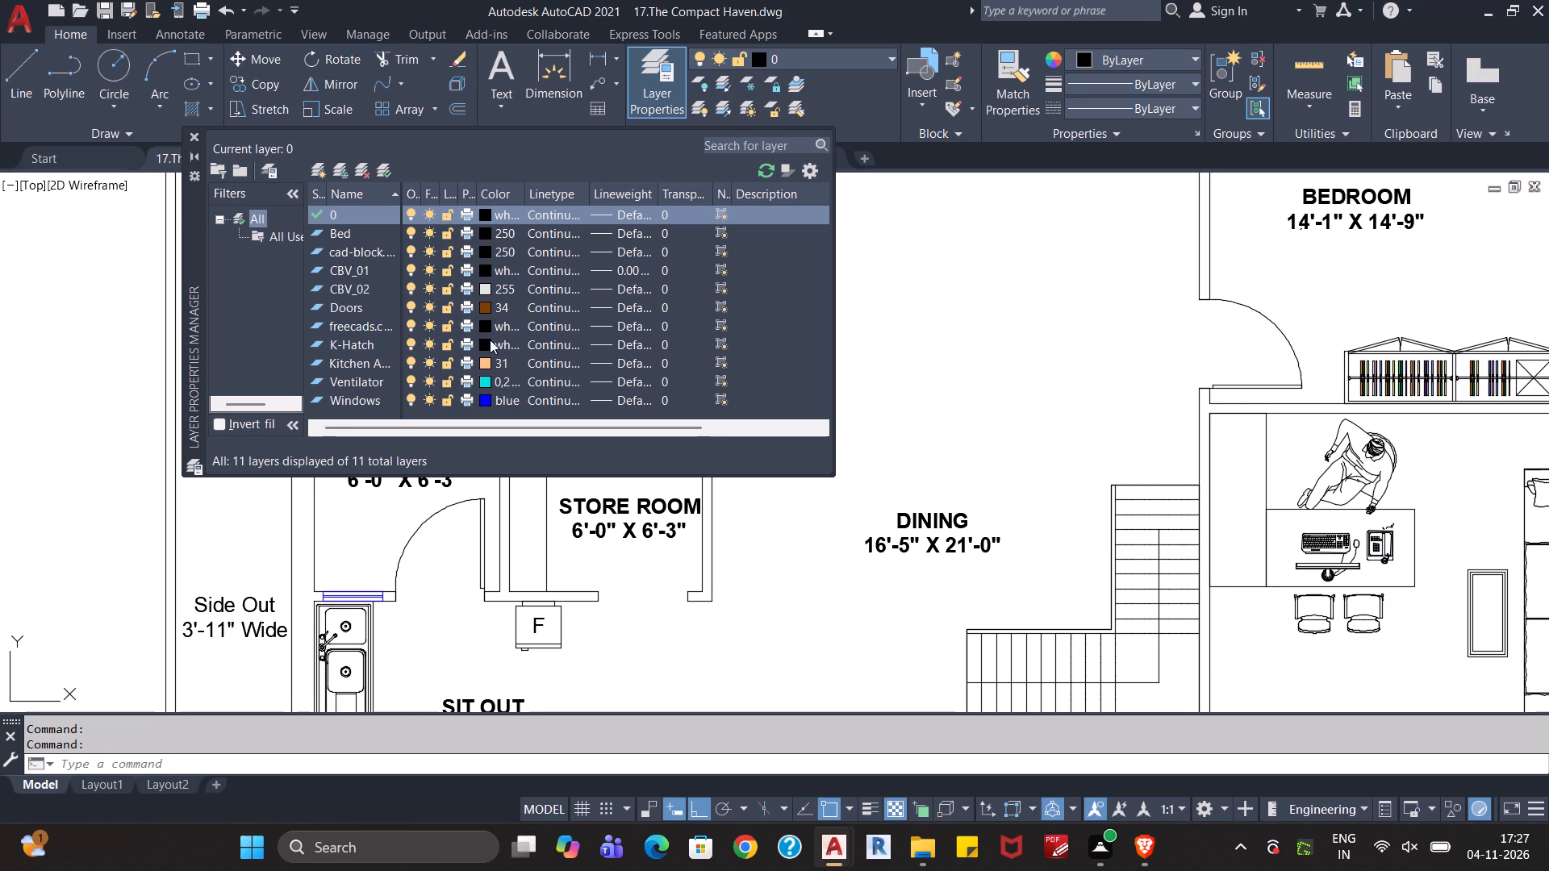
{"action": "left_click", "coordinate": [490, 234]}
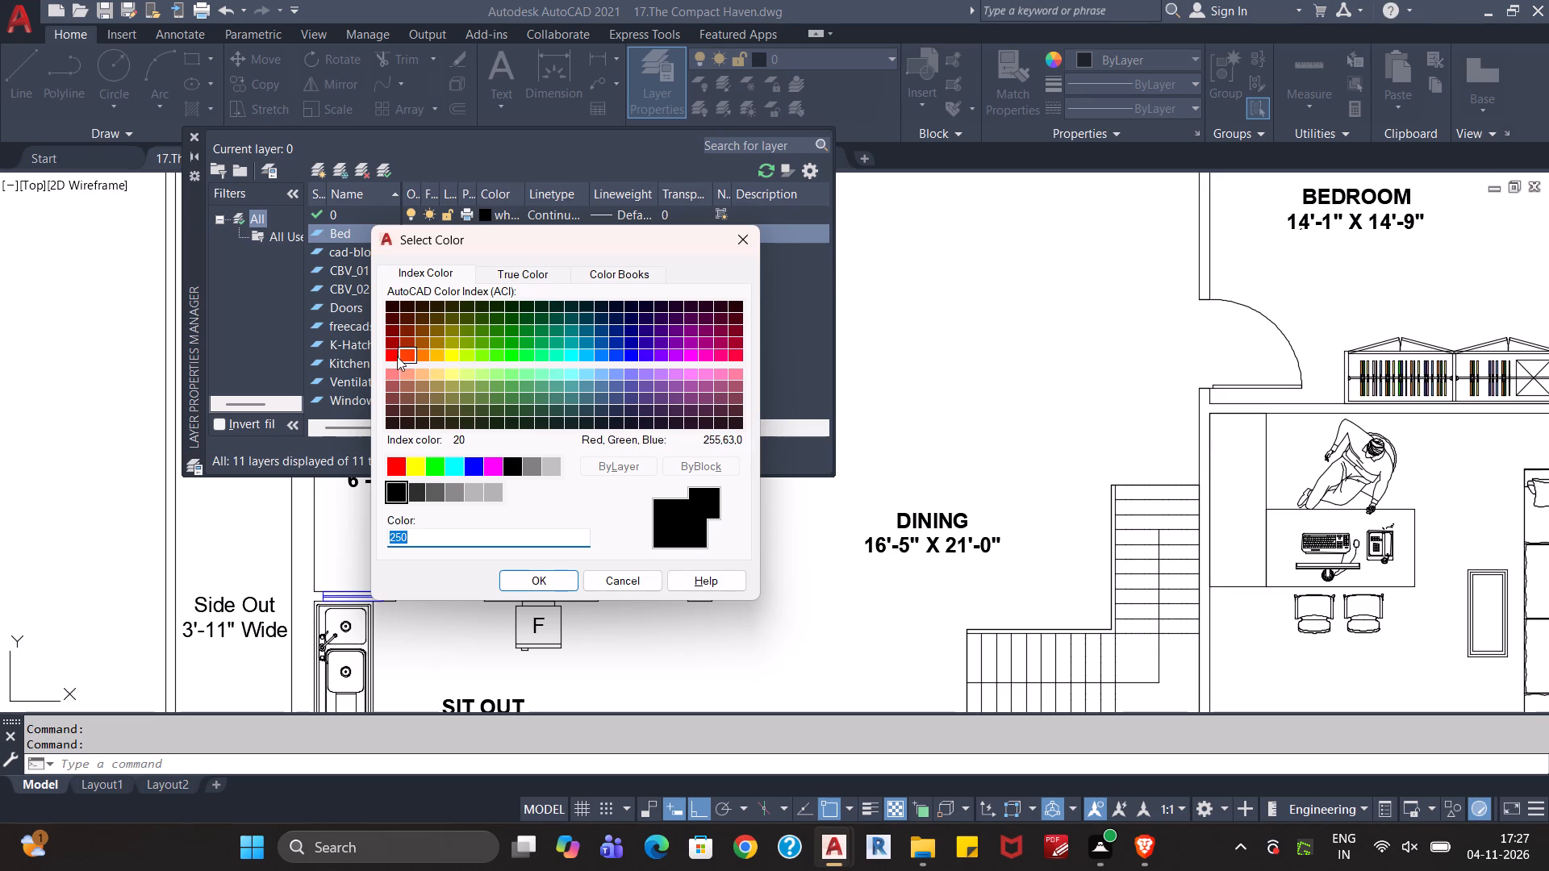
{"action": "left_click", "coordinate": [497, 332]}
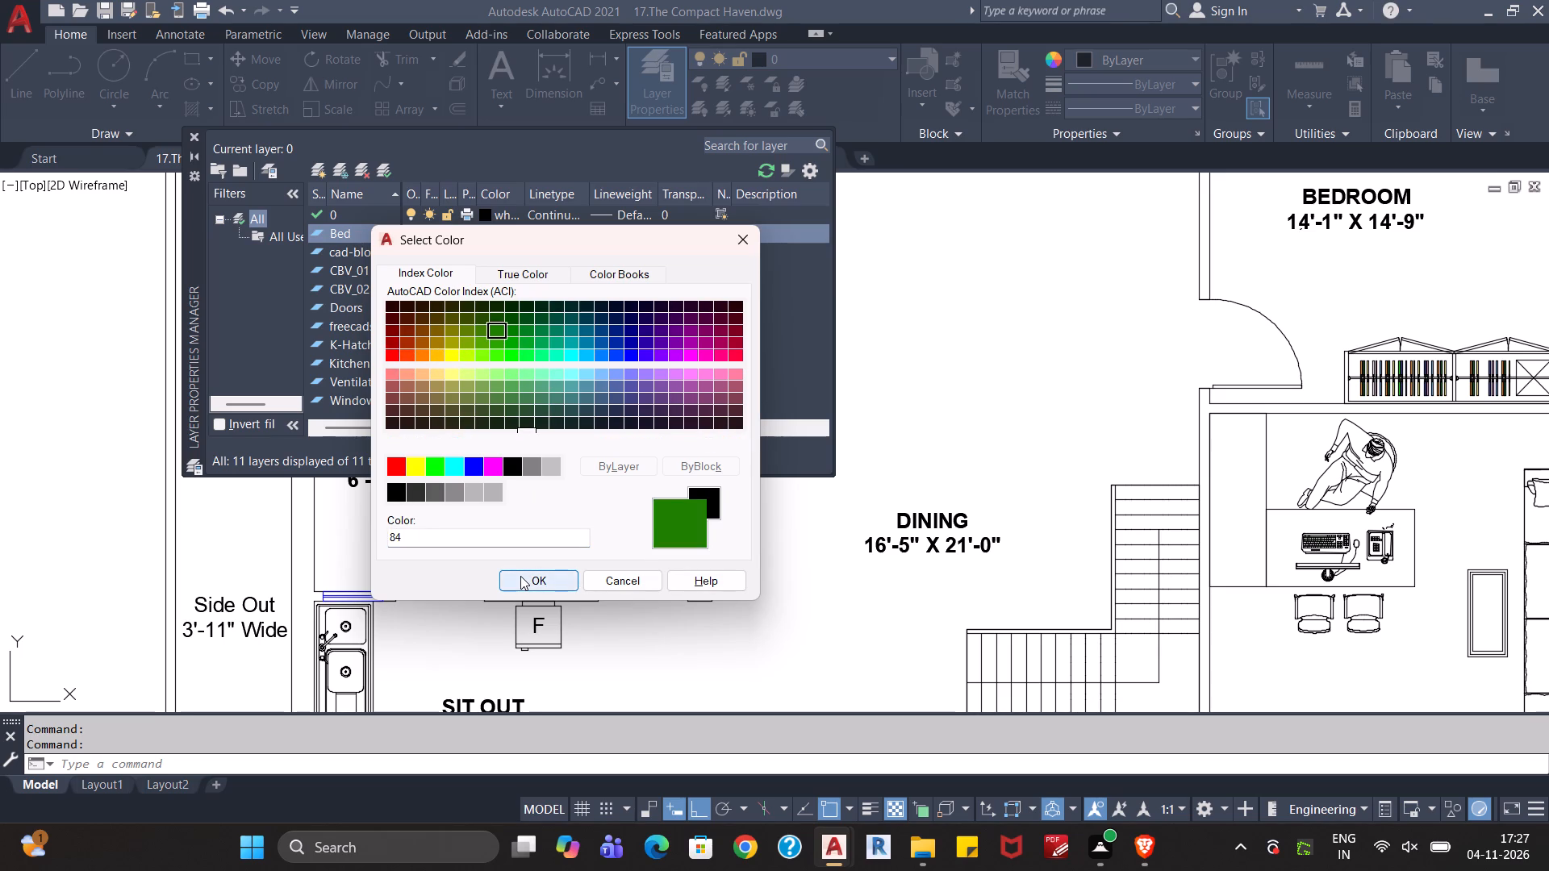
{"action": "left_click", "coordinate": [520, 576]}
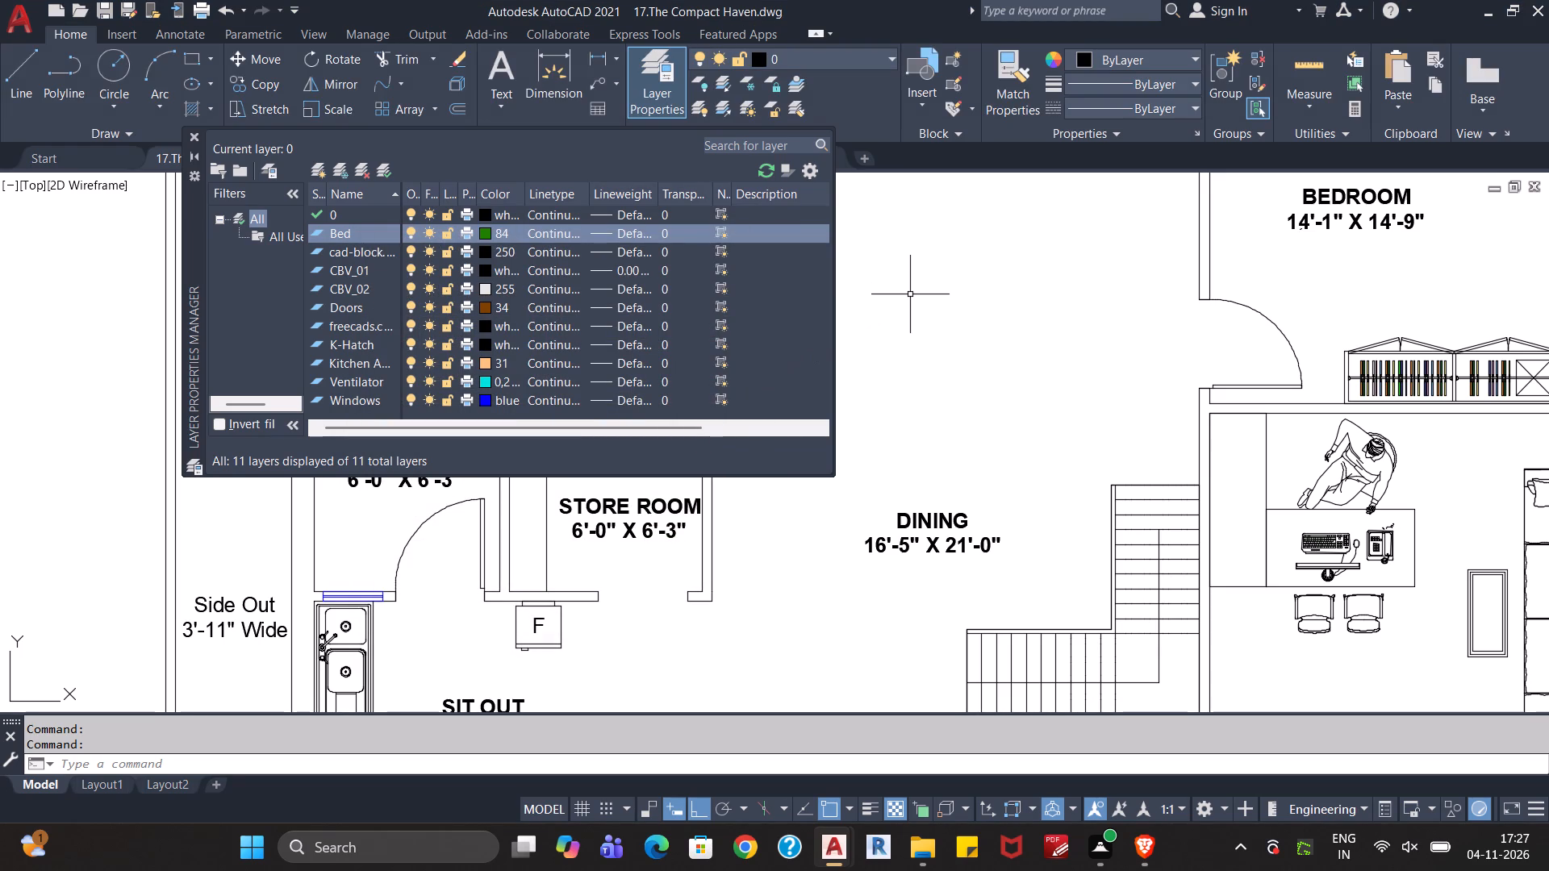
{"action": "key", "text": "Escape"}
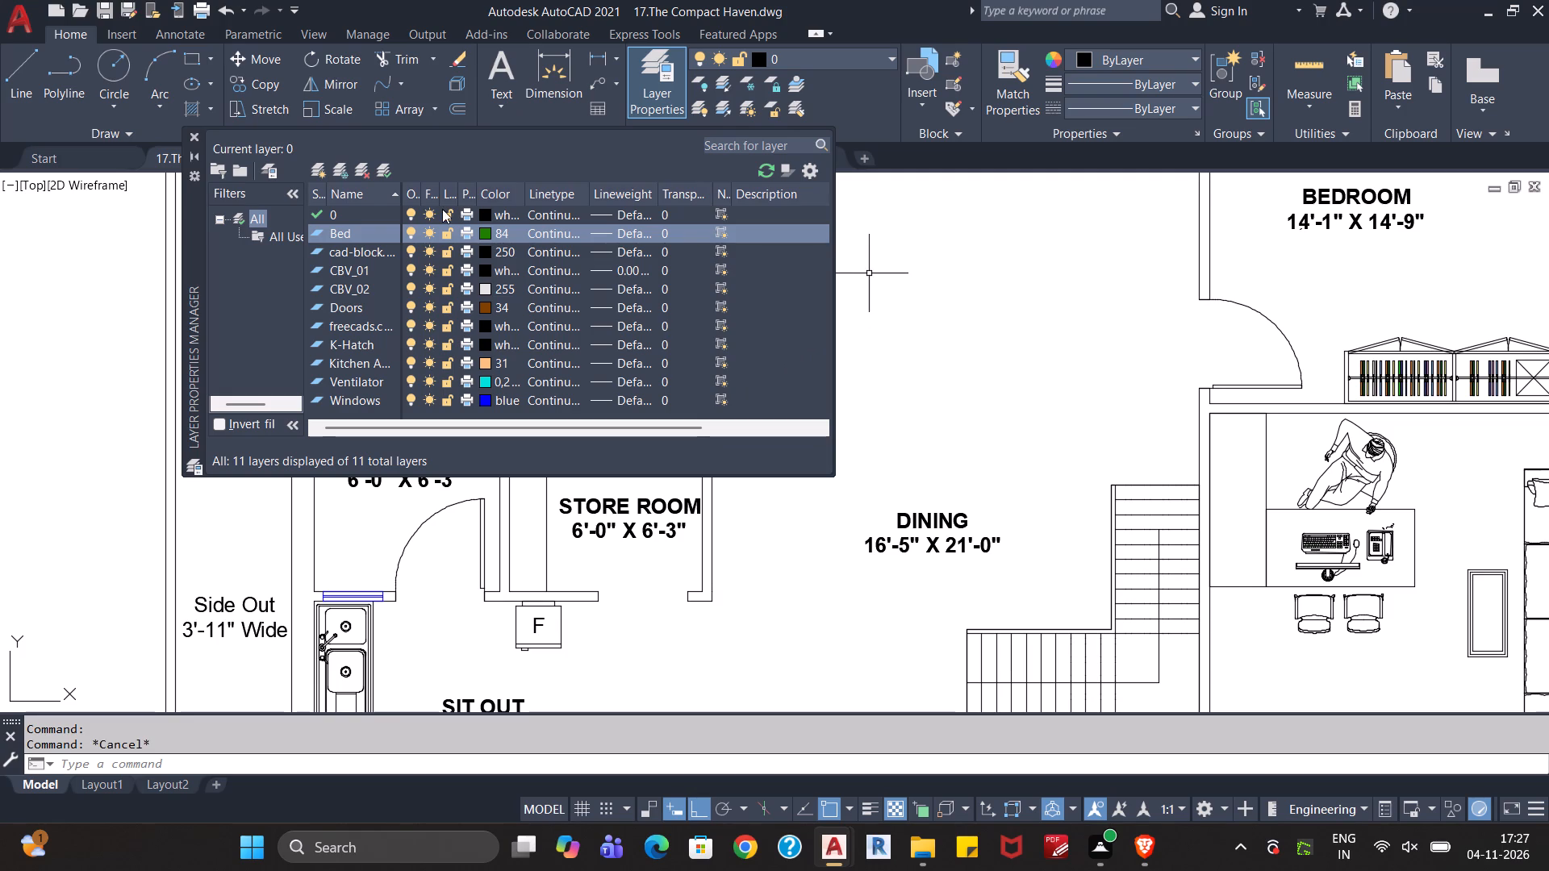
{"action": "left_click", "coordinate": [197, 131]}
Assign the beds in all three bedrooms to the Bed layer.
{"action": "scroll", "coordinate": [566, 256], "scroll_direction": "down", "scroll_amount": 2}
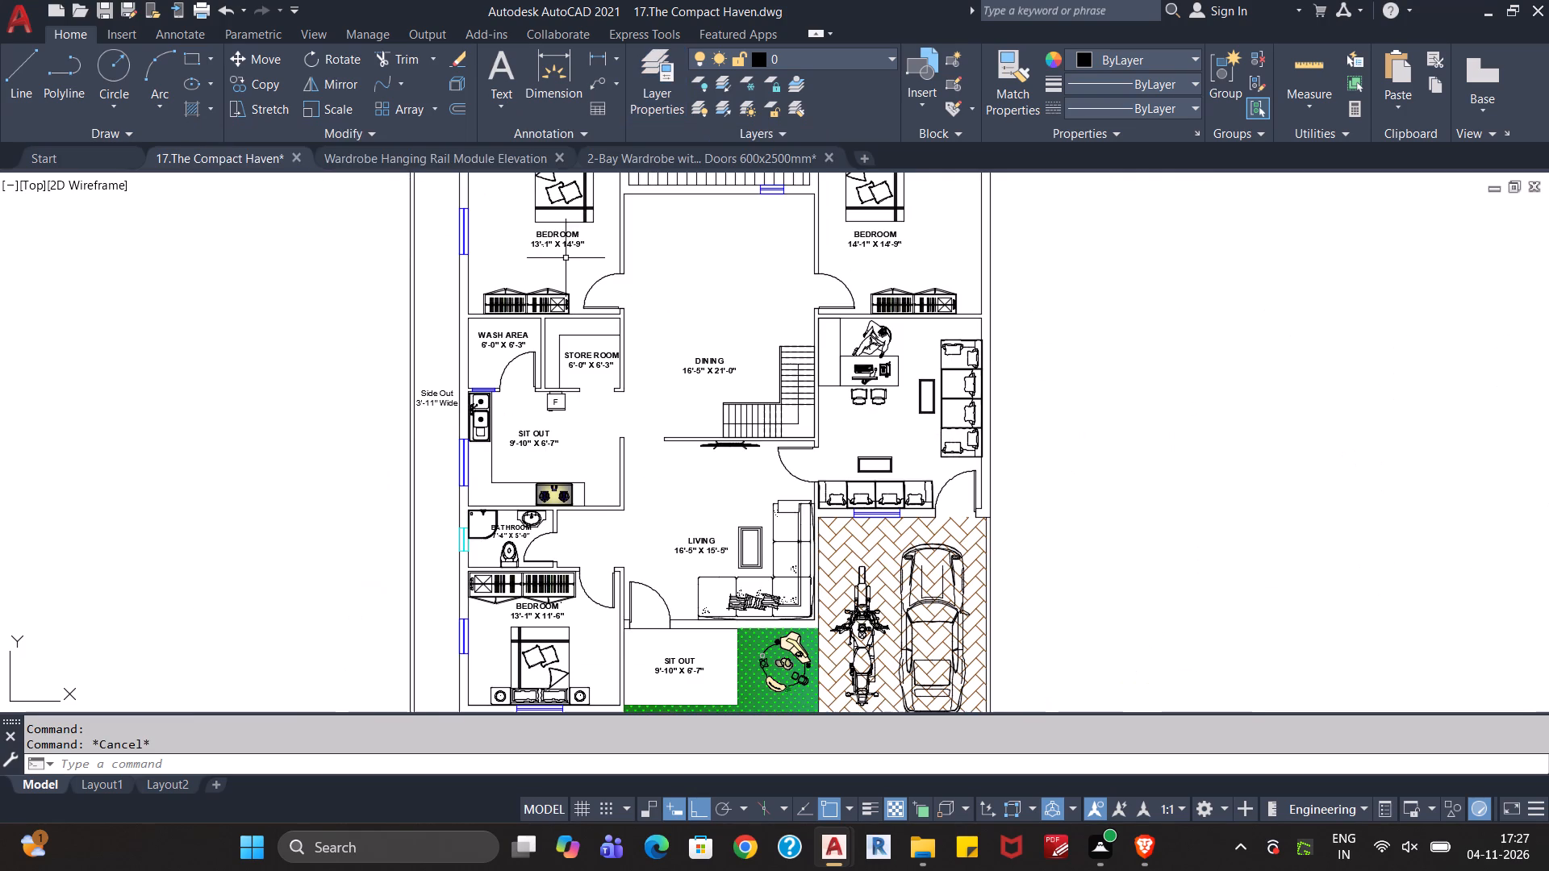
{"action": "middle_click_drag", "start_coordinate": [658, 256], "coordinate": [662, 328]}
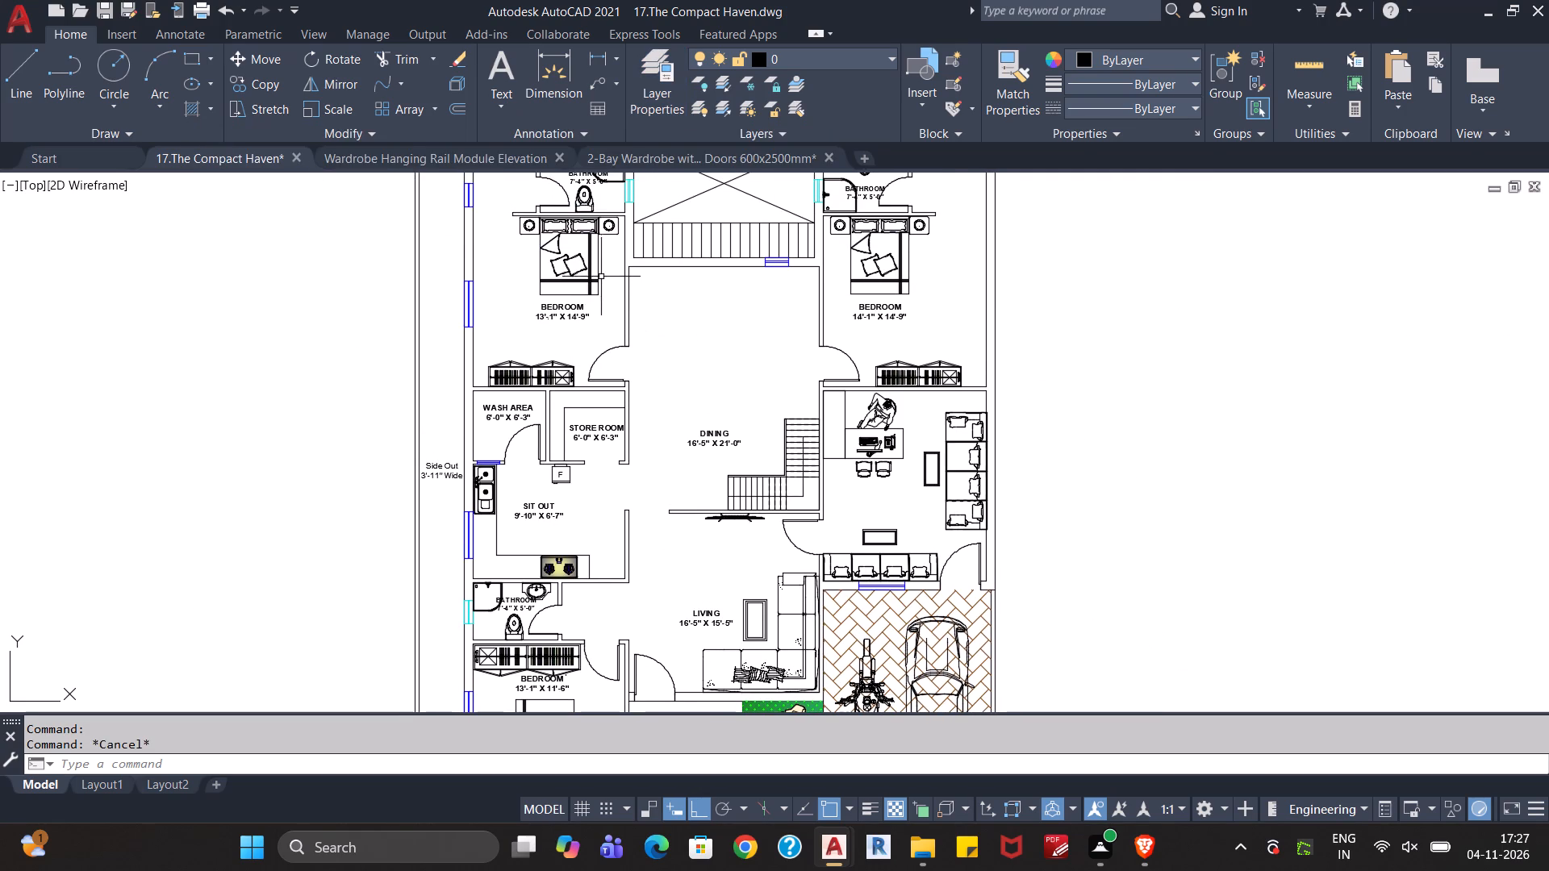
{"action": "left_click", "coordinate": [602, 273]}
{"action": "left_click", "coordinate": [582, 287]}
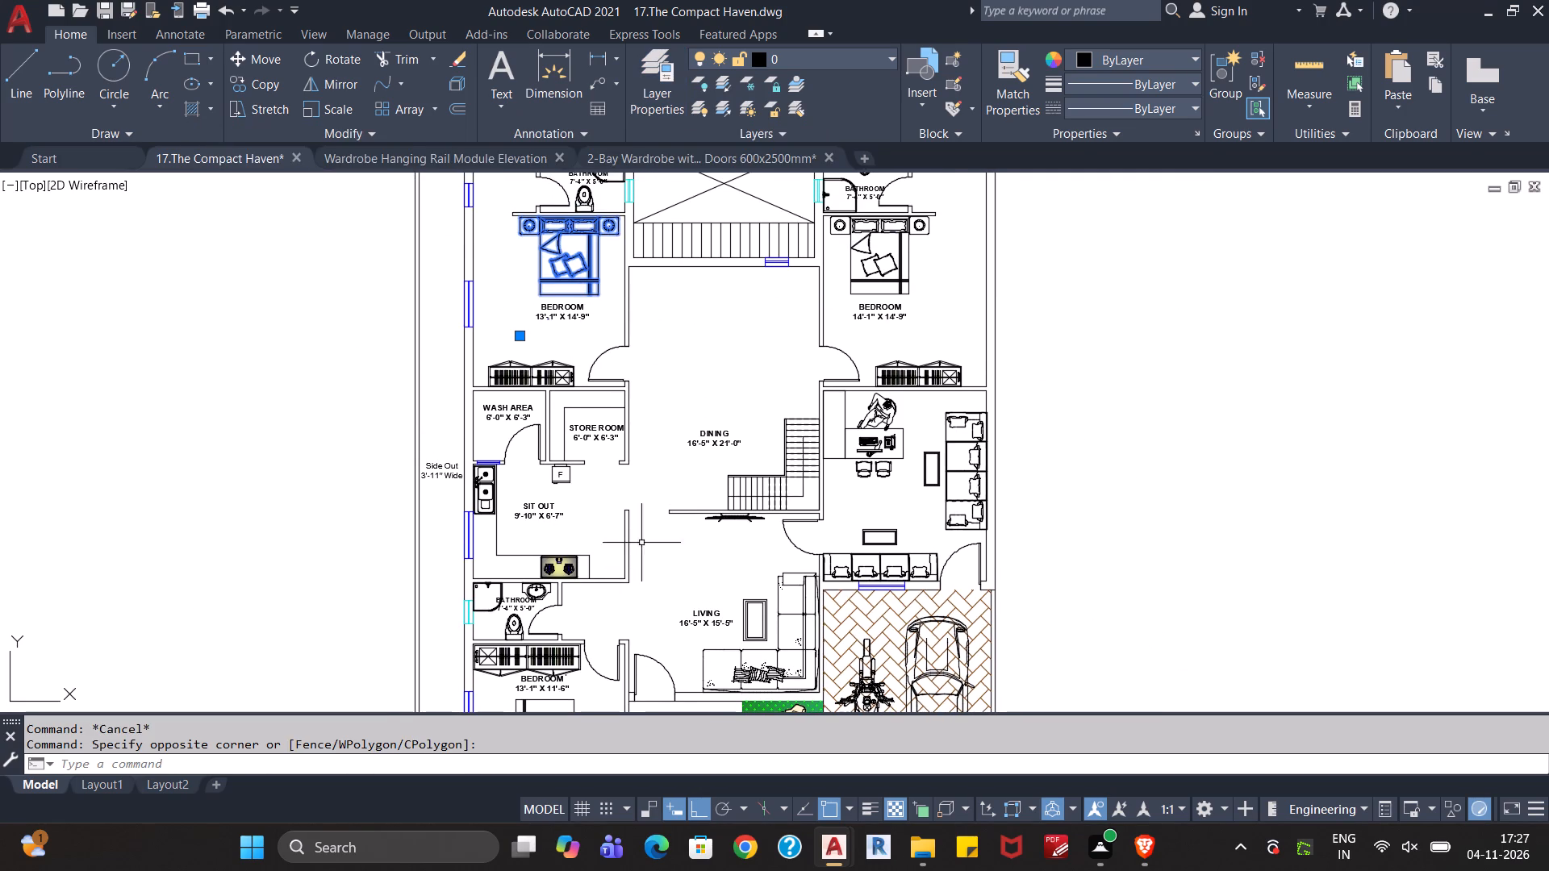
{"action": "middle_click_drag", "start_coordinate": [663, 548], "coordinate": [654, 452]}
{"action": "left_click", "coordinate": [552, 632]}
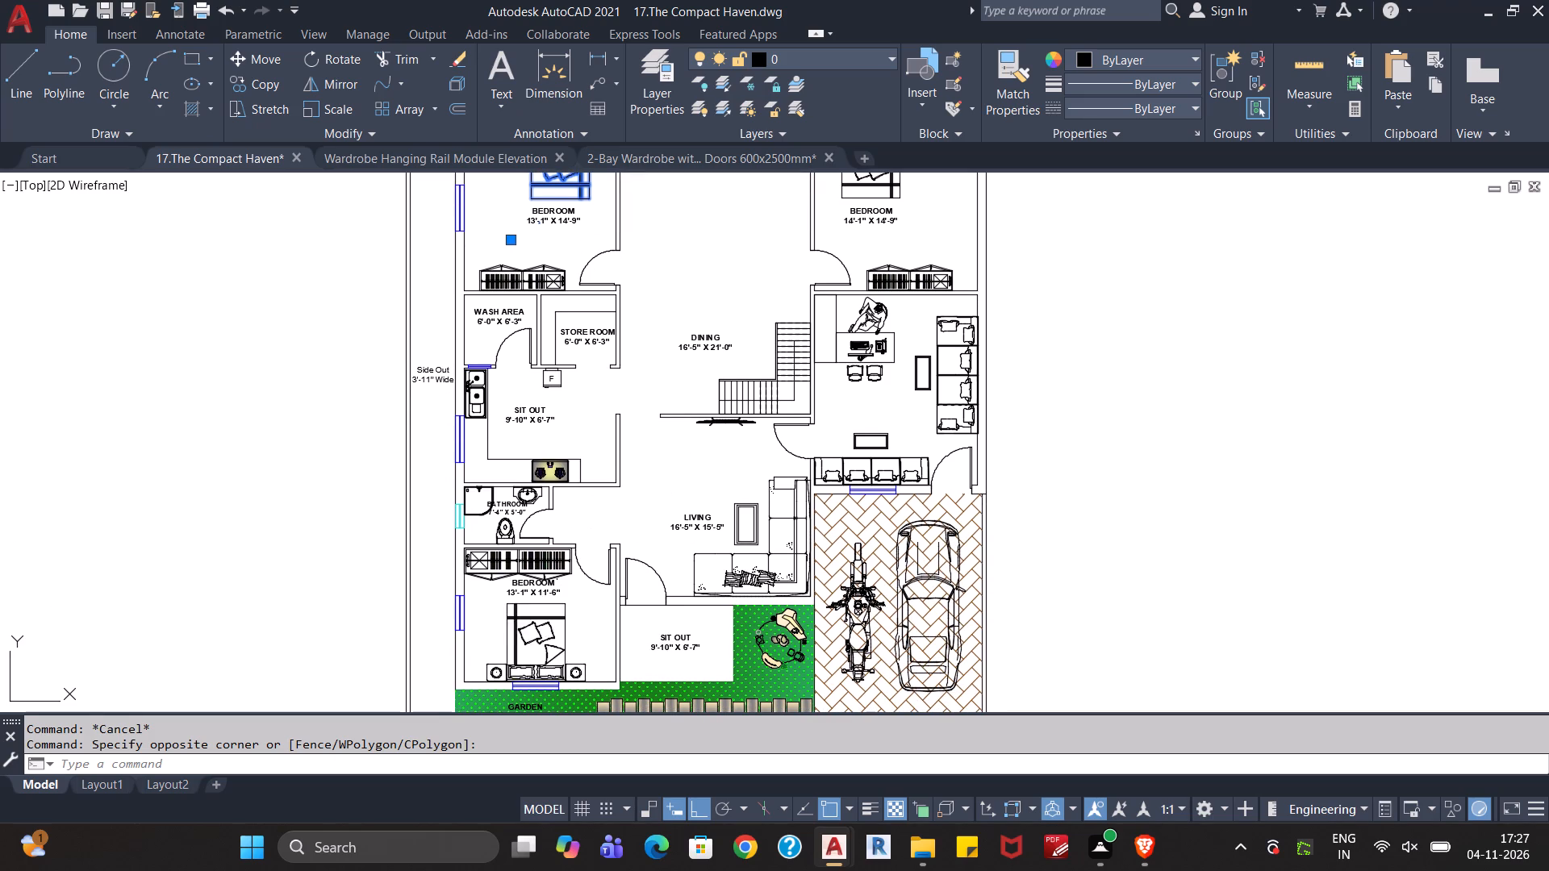
{"action": "middle_click_drag", "start_coordinate": [695, 284], "coordinate": [648, 468]}
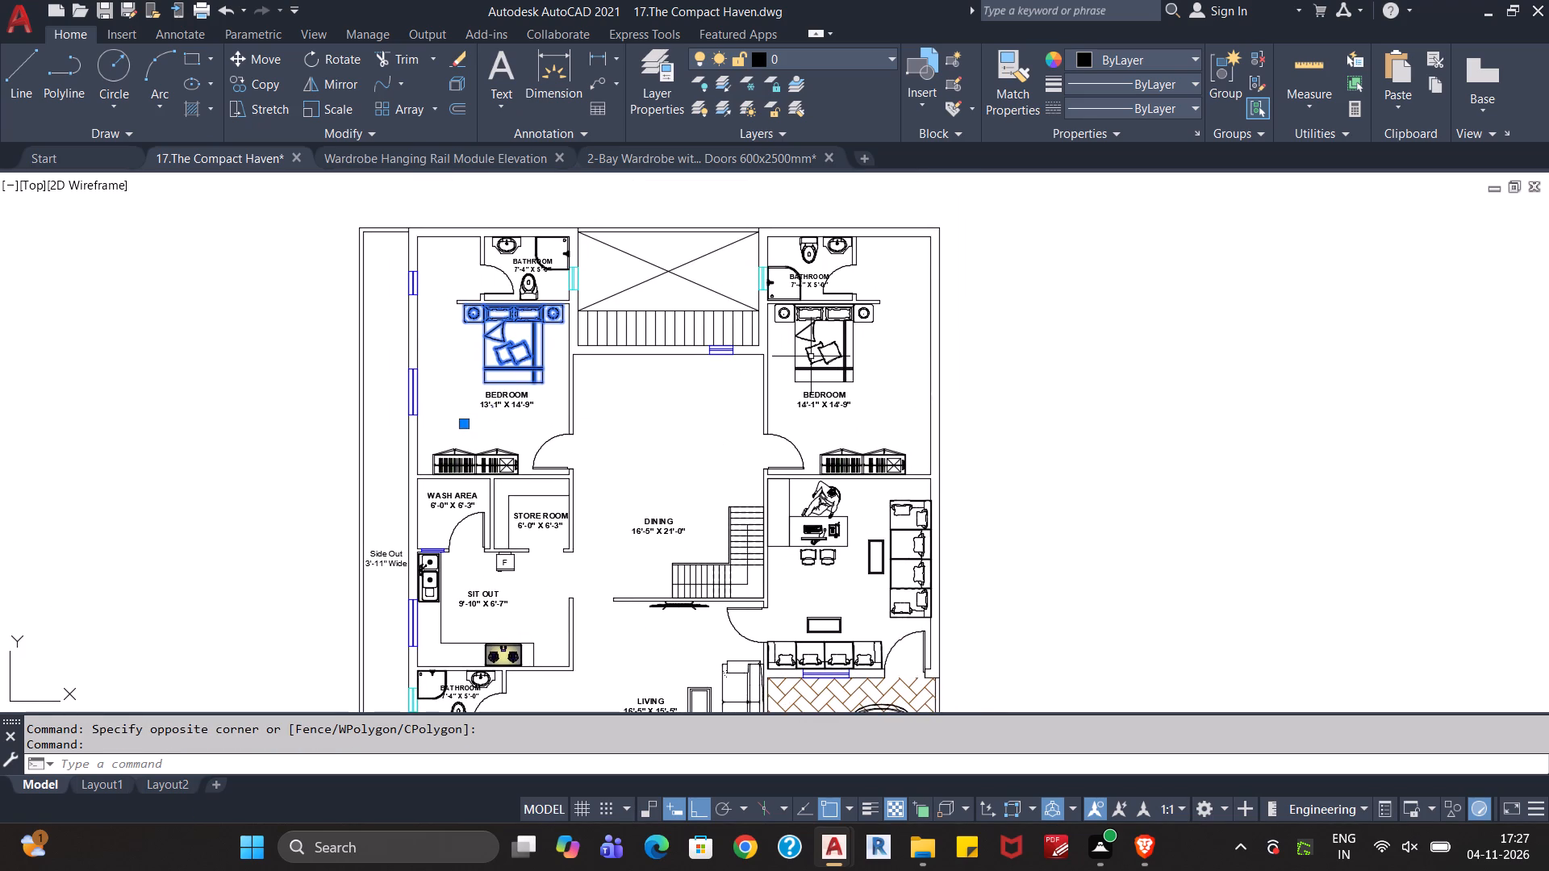
{"action": "left_click", "coordinate": [812, 356]}
{"action": "left_click", "coordinate": [798, 368]}
{"action": "left_click", "coordinate": [832, 48]}
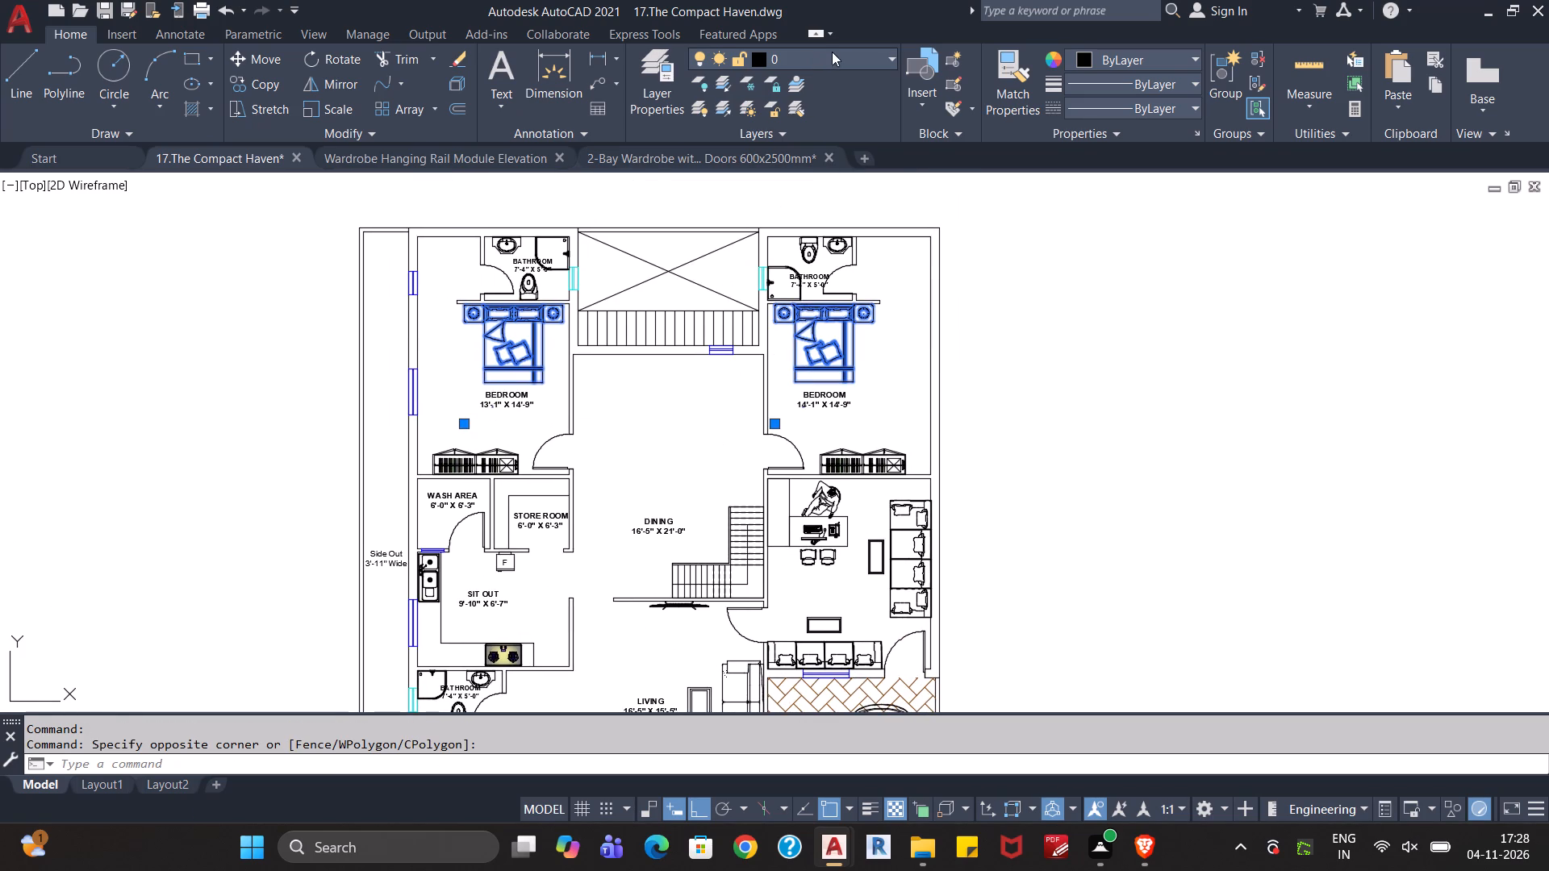
{"action": "left_click", "coordinate": [811, 101]}
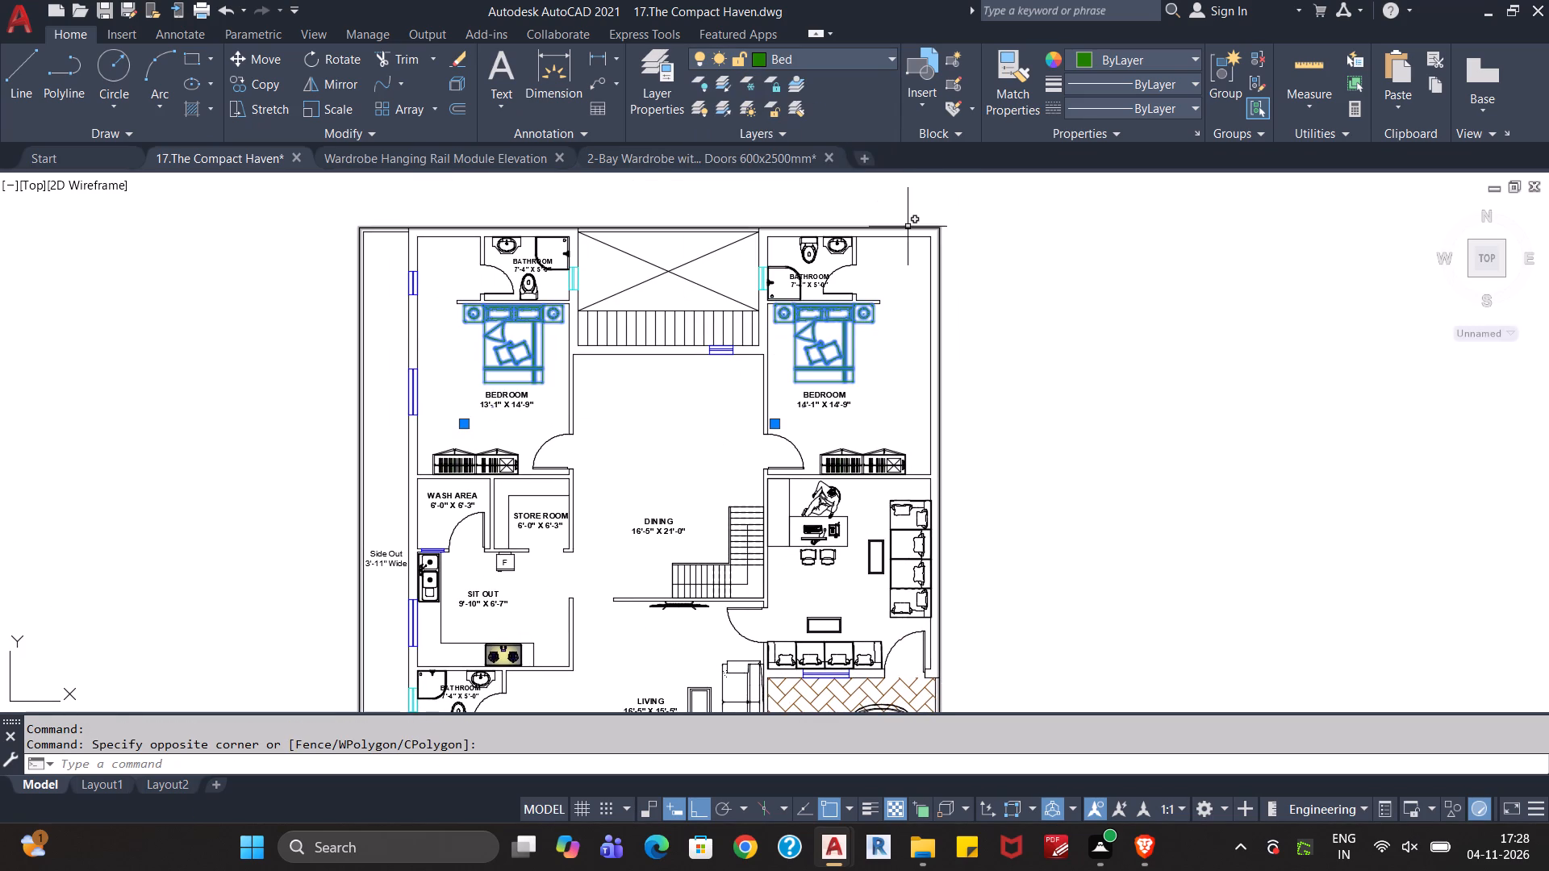
{"action": "key", "text": "Escape"}
Create a new layer named Wardrobe and set its colour to index colour 46.
{"action": "middle_click_drag", "start_coordinate": [884, 356], "coordinate": [898, 305]}
{"action": "scroll", "coordinate": [896, 303], "scroll_direction": "down", "scroll_amount": 1}
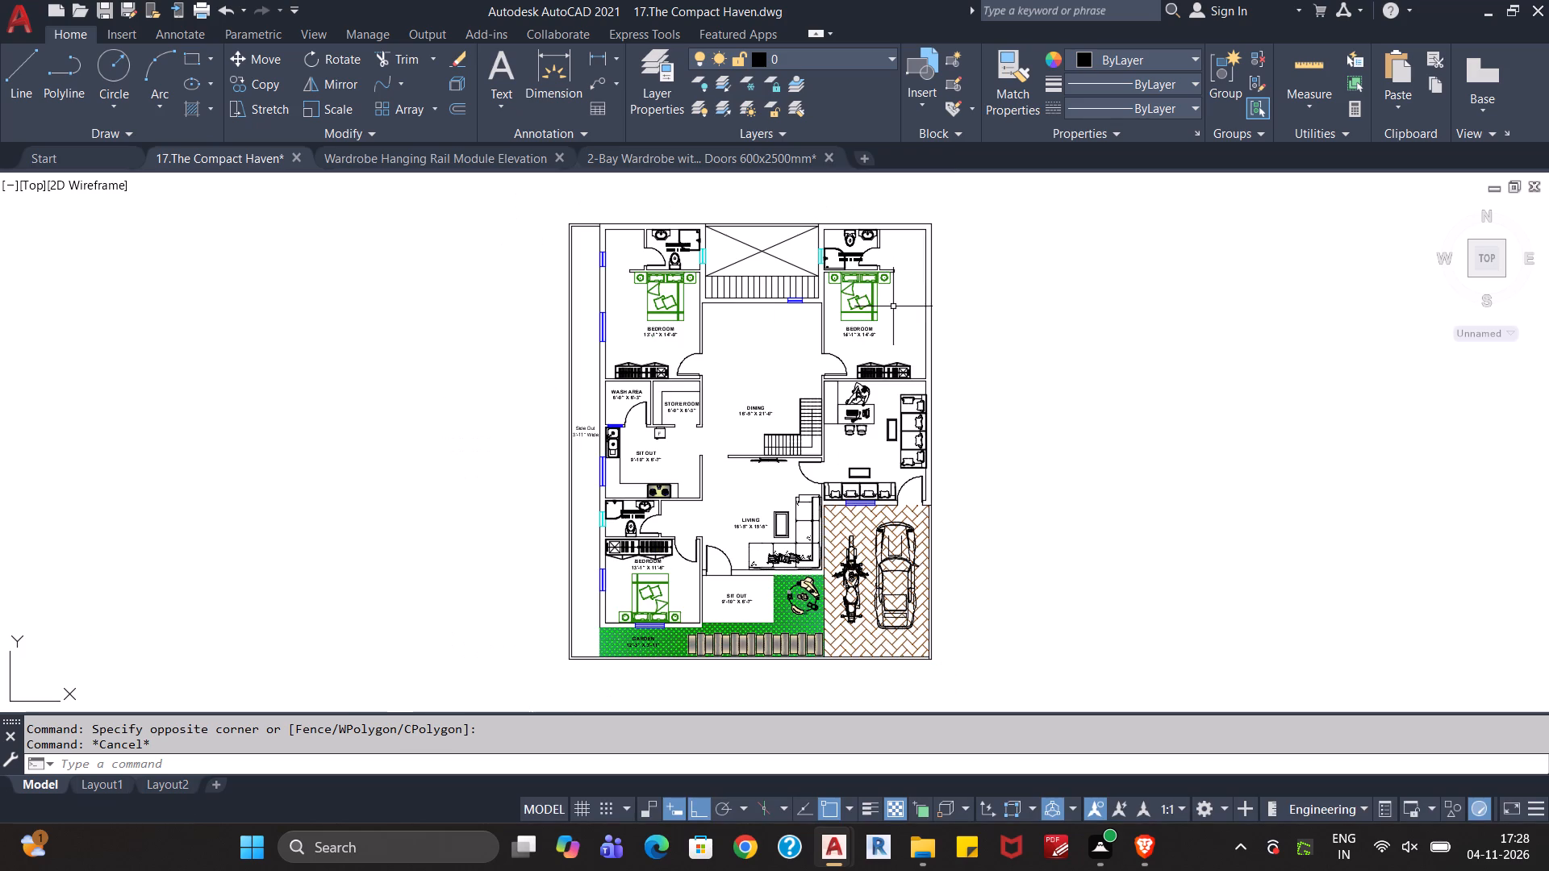
{"action": "middle_click_drag", "start_coordinate": [771, 370], "coordinate": [770, 341]}
{"action": "scroll", "coordinate": [763, 348], "scroll_direction": "up", "scroll_amount": 1}
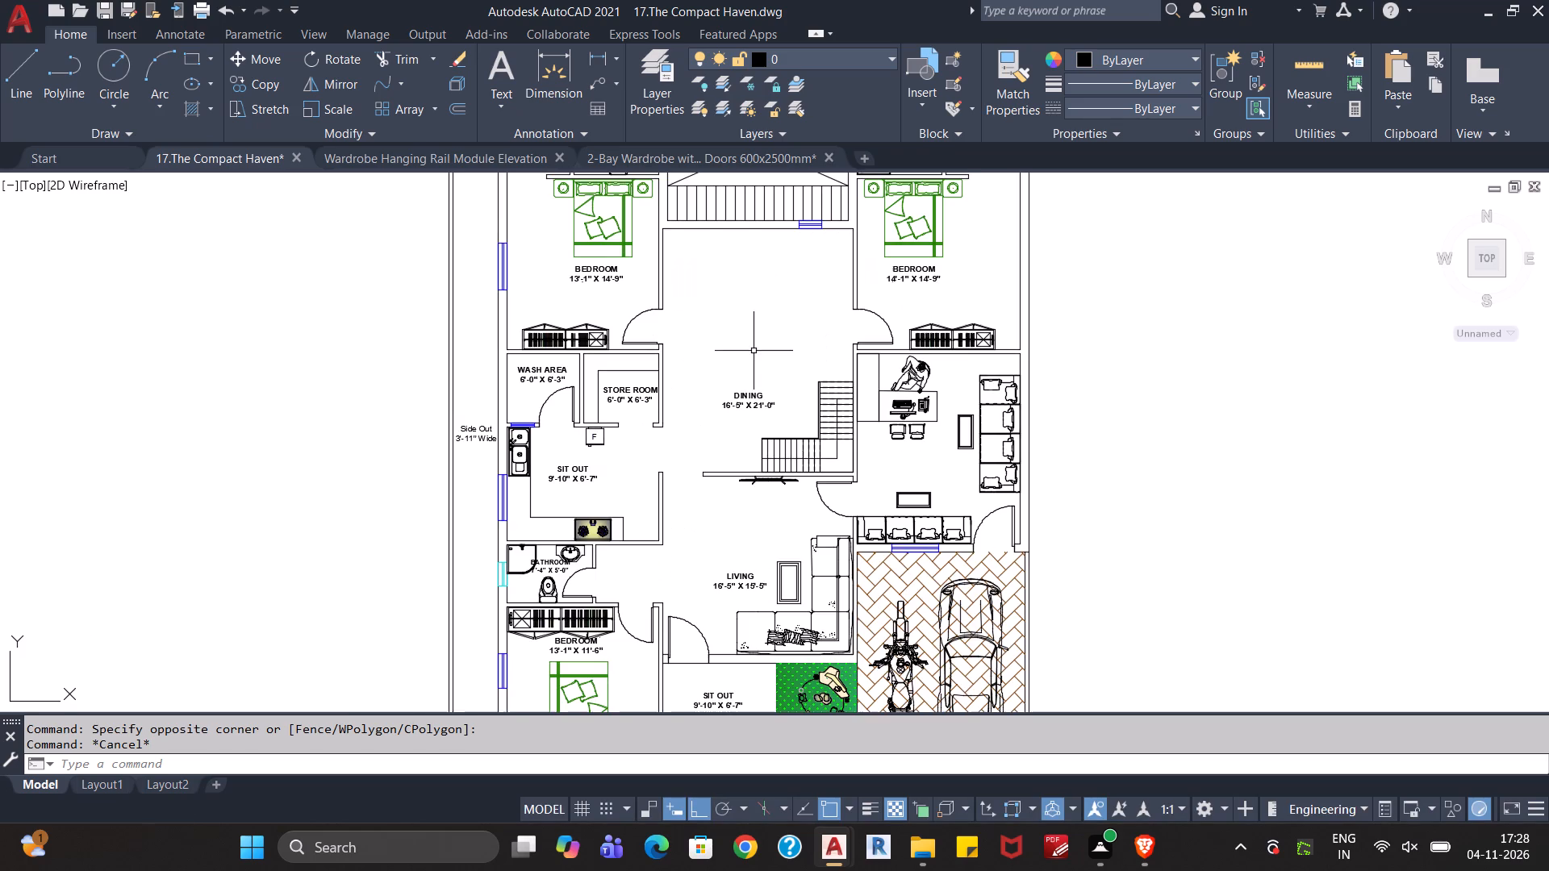
{"action": "middle_click_drag", "start_coordinate": [736, 338], "coordinate": [720, 404]}
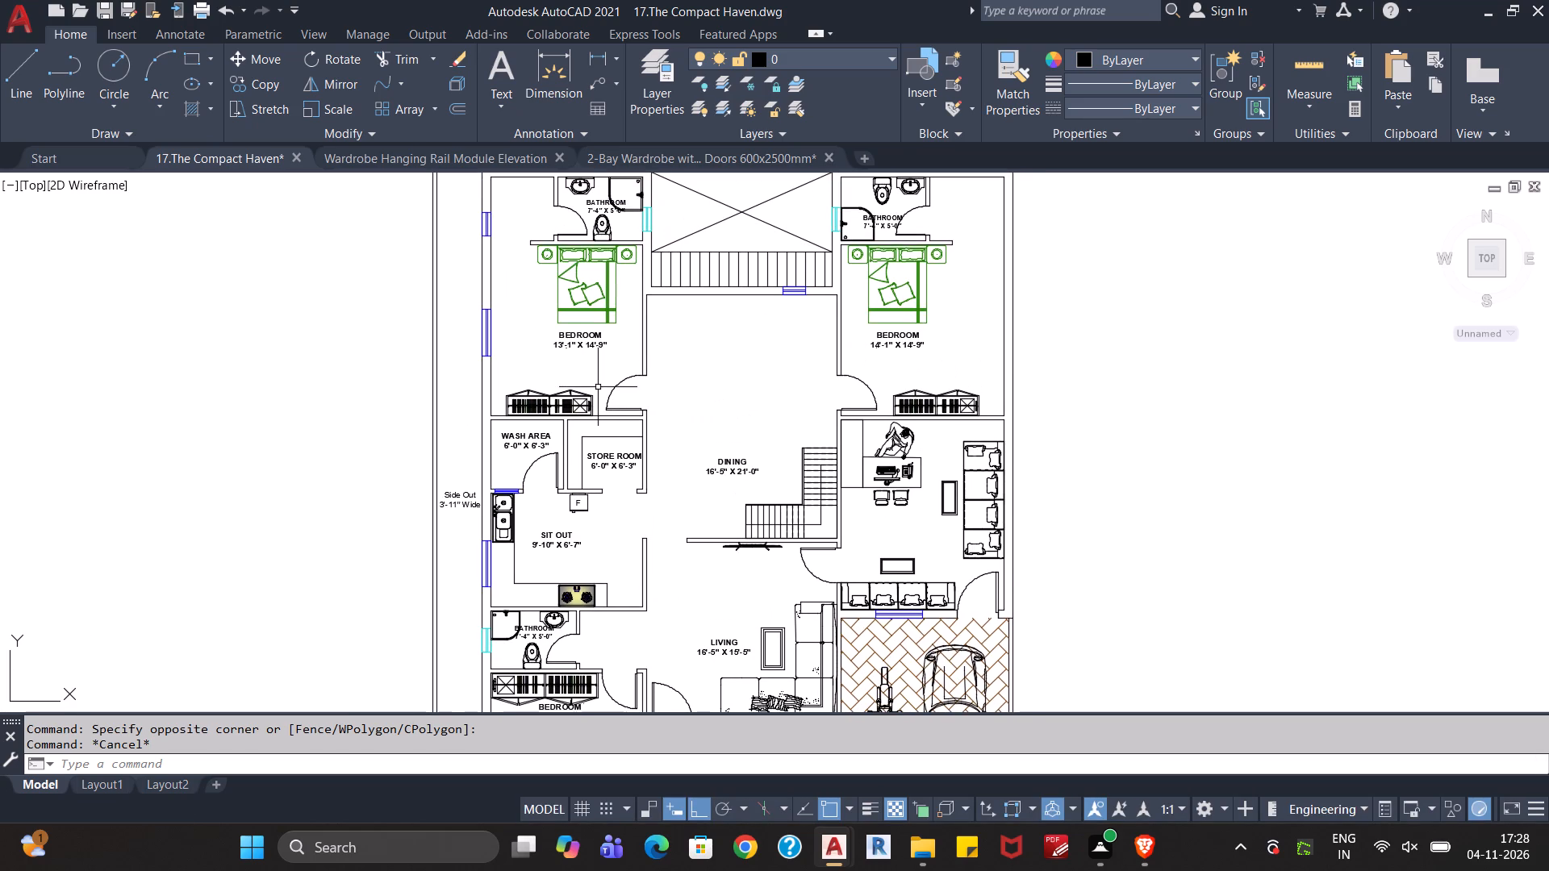
{"action": "left_click", "coordinate": [666, 87]}
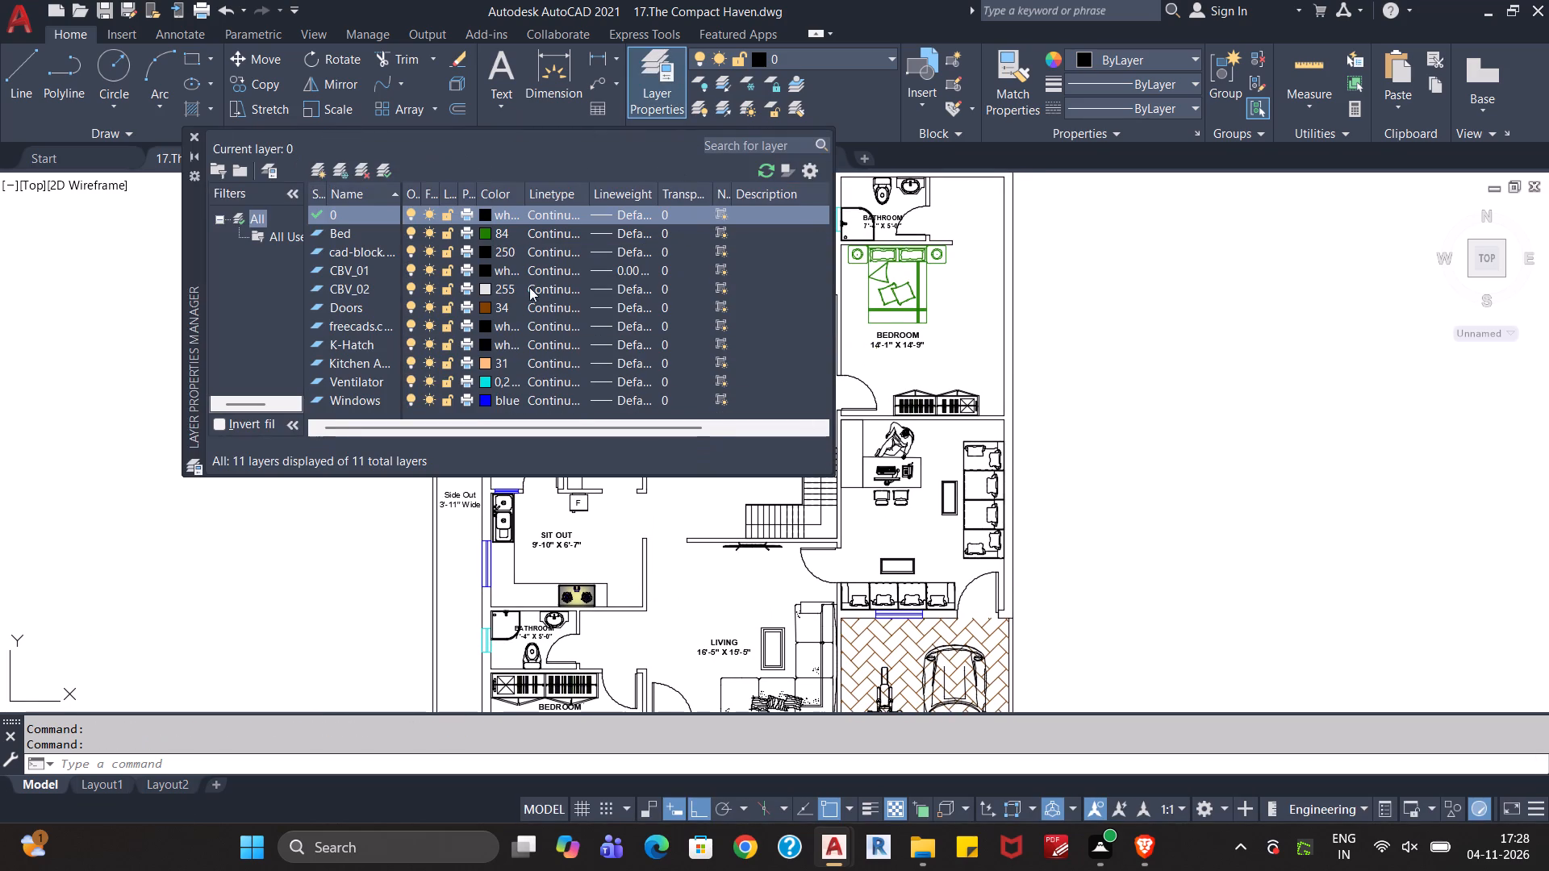
{"action": "left_click", "coordinate": [321, 169]}
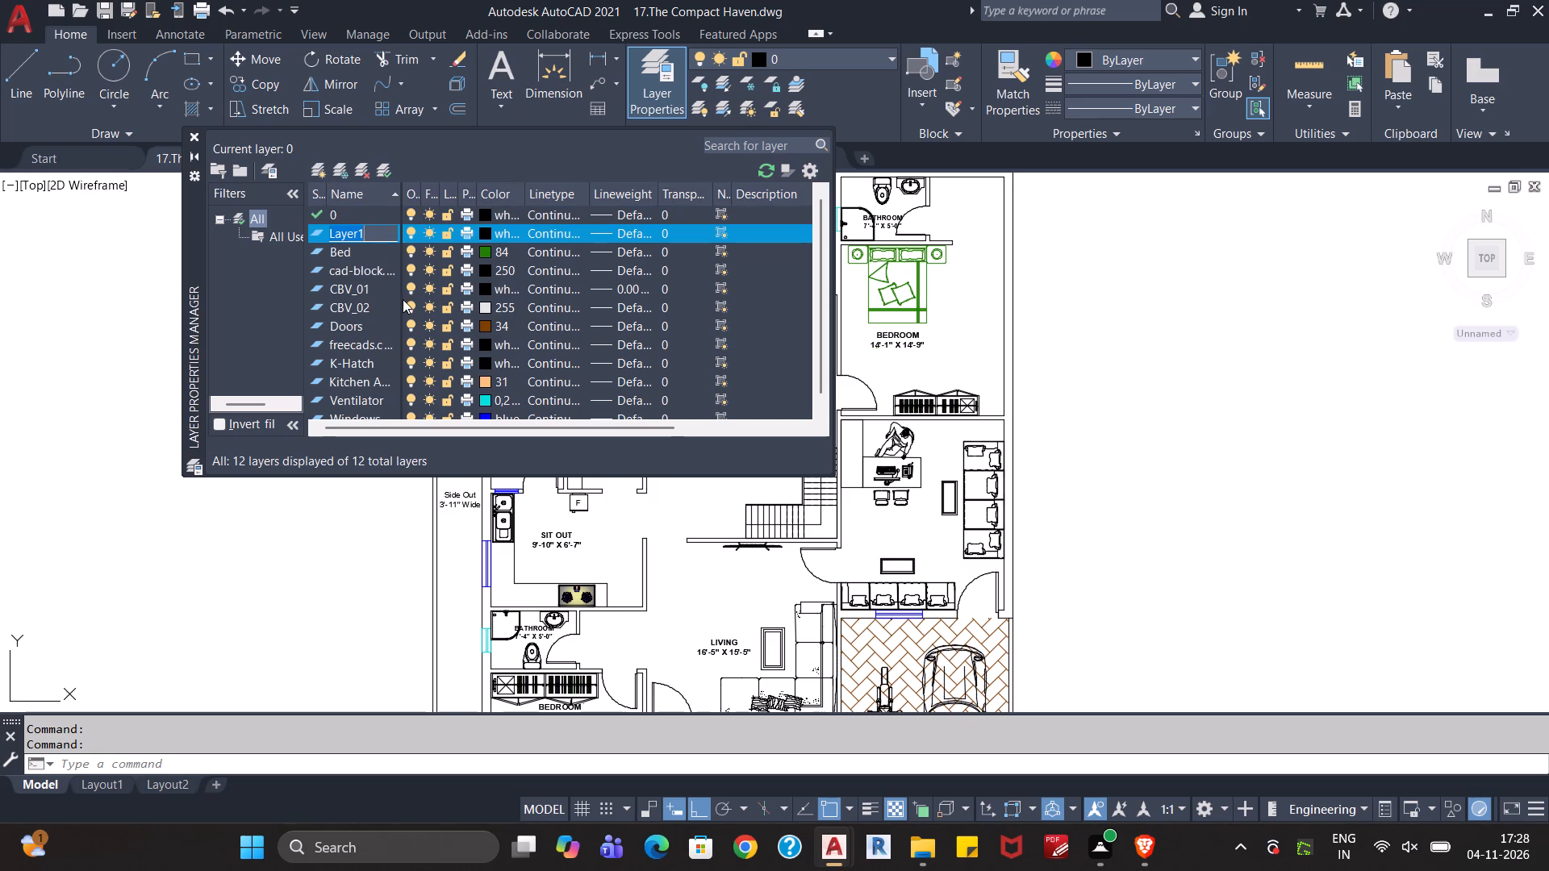
{"action": "type", "text": "Wardrobe"}
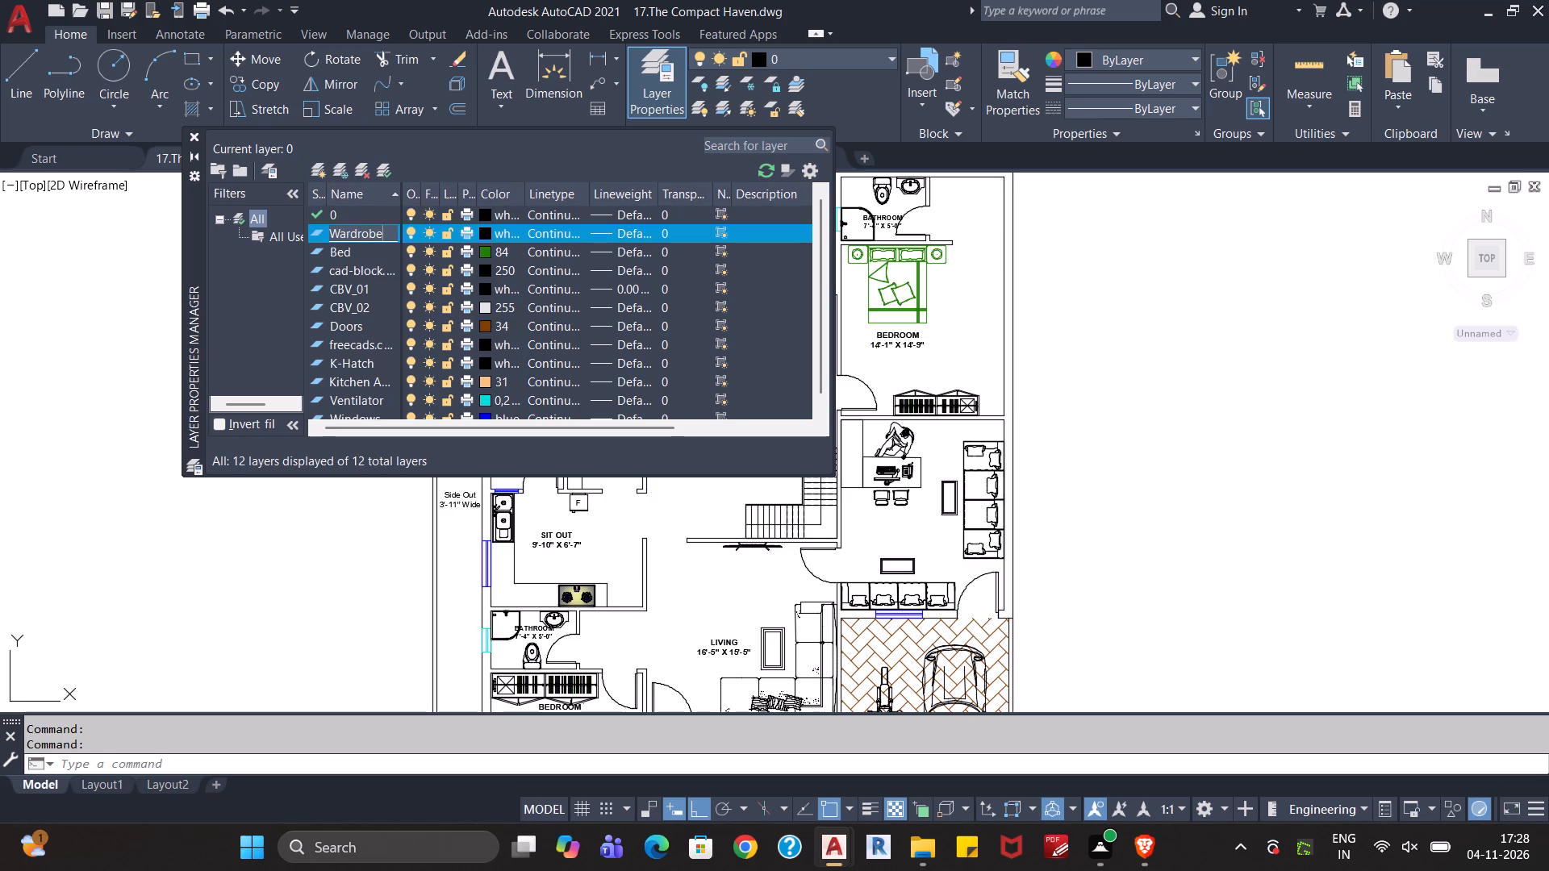
{"action": "key", "text": "Return"}
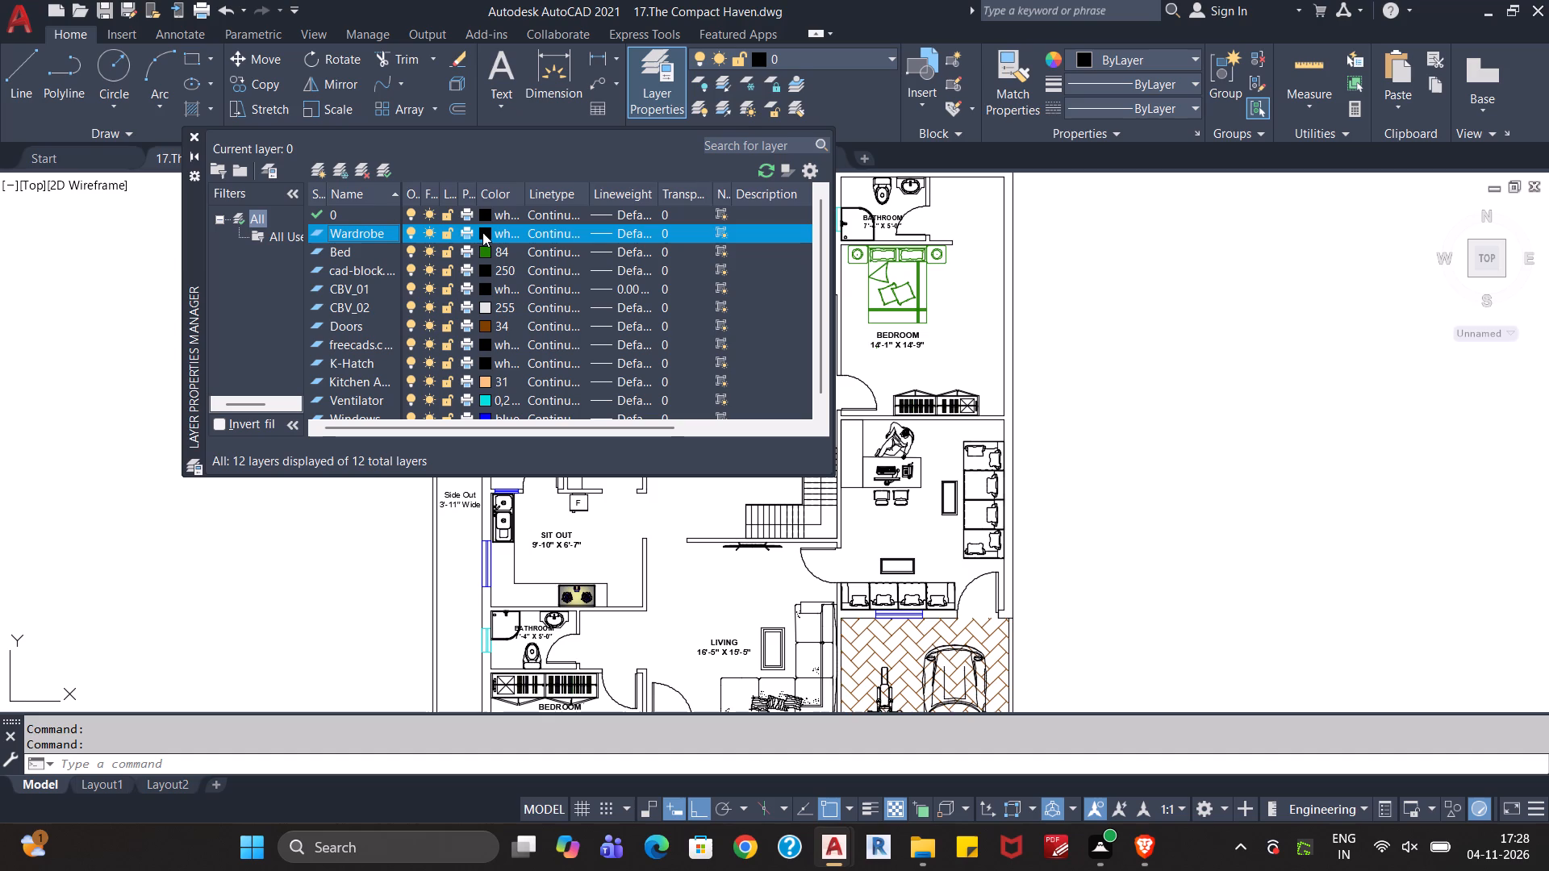
{"action": "left_click", "coordinate": [482, 232]}
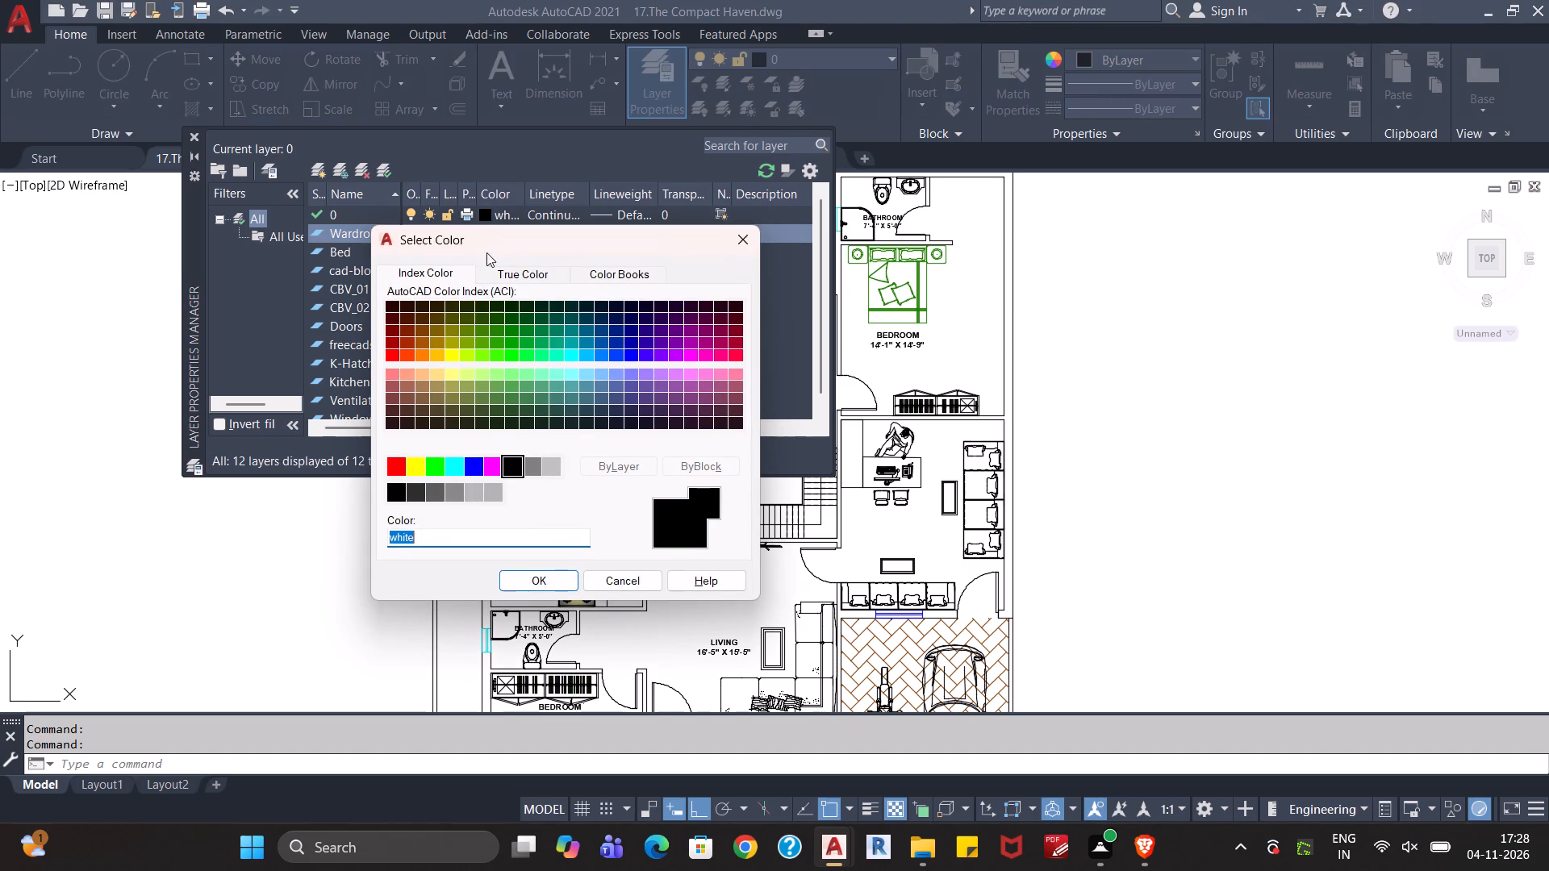
{"action": "left_click", "coordinate": [442, 320]}
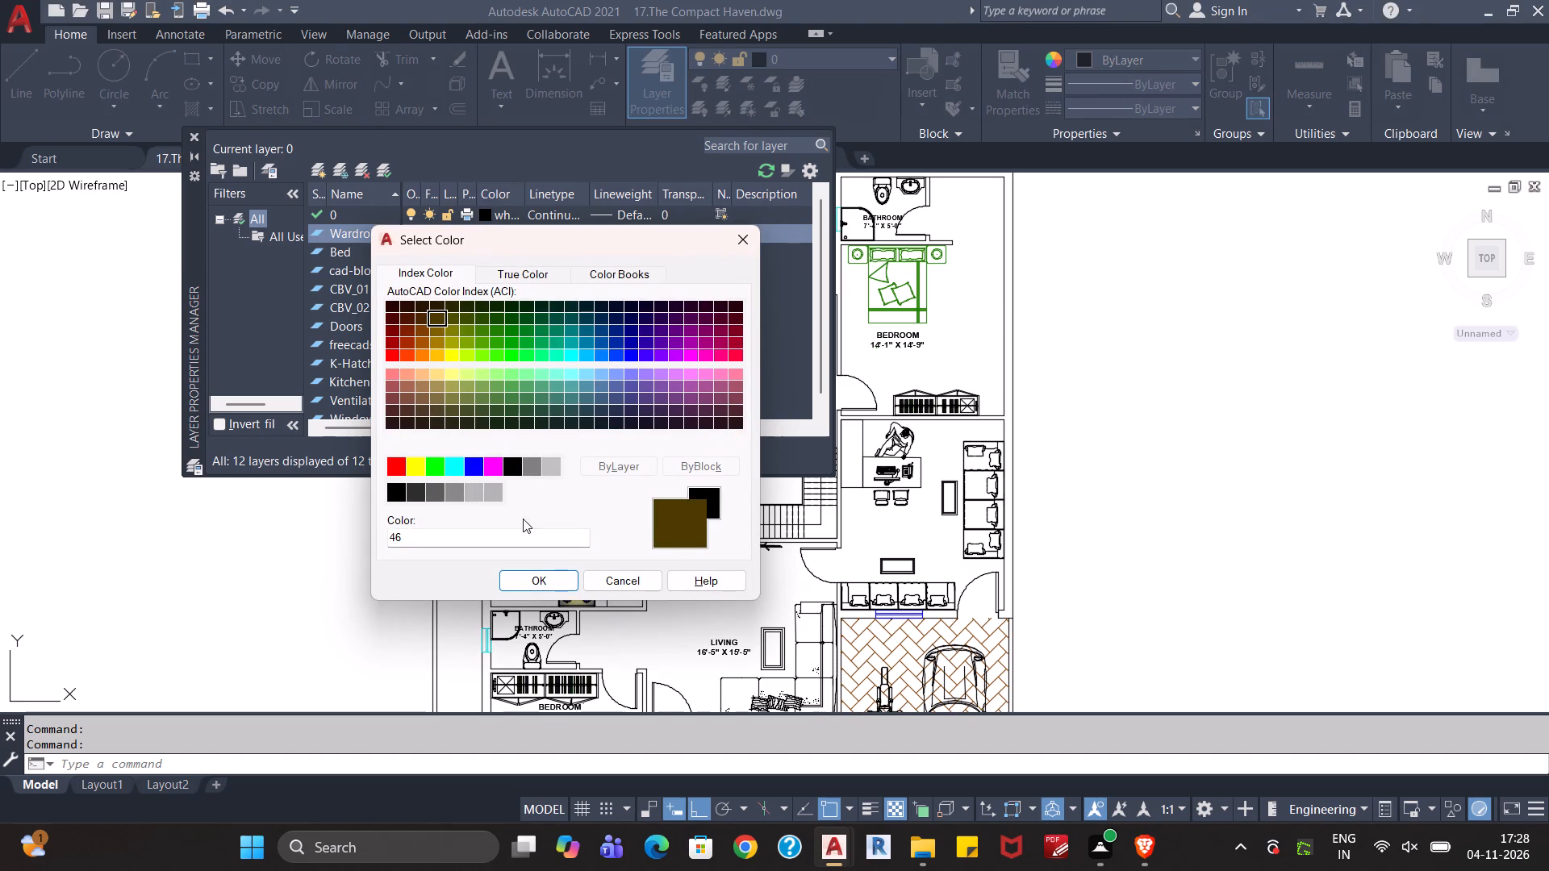
{"action": "left_click", "coordinate": [520, 582]}
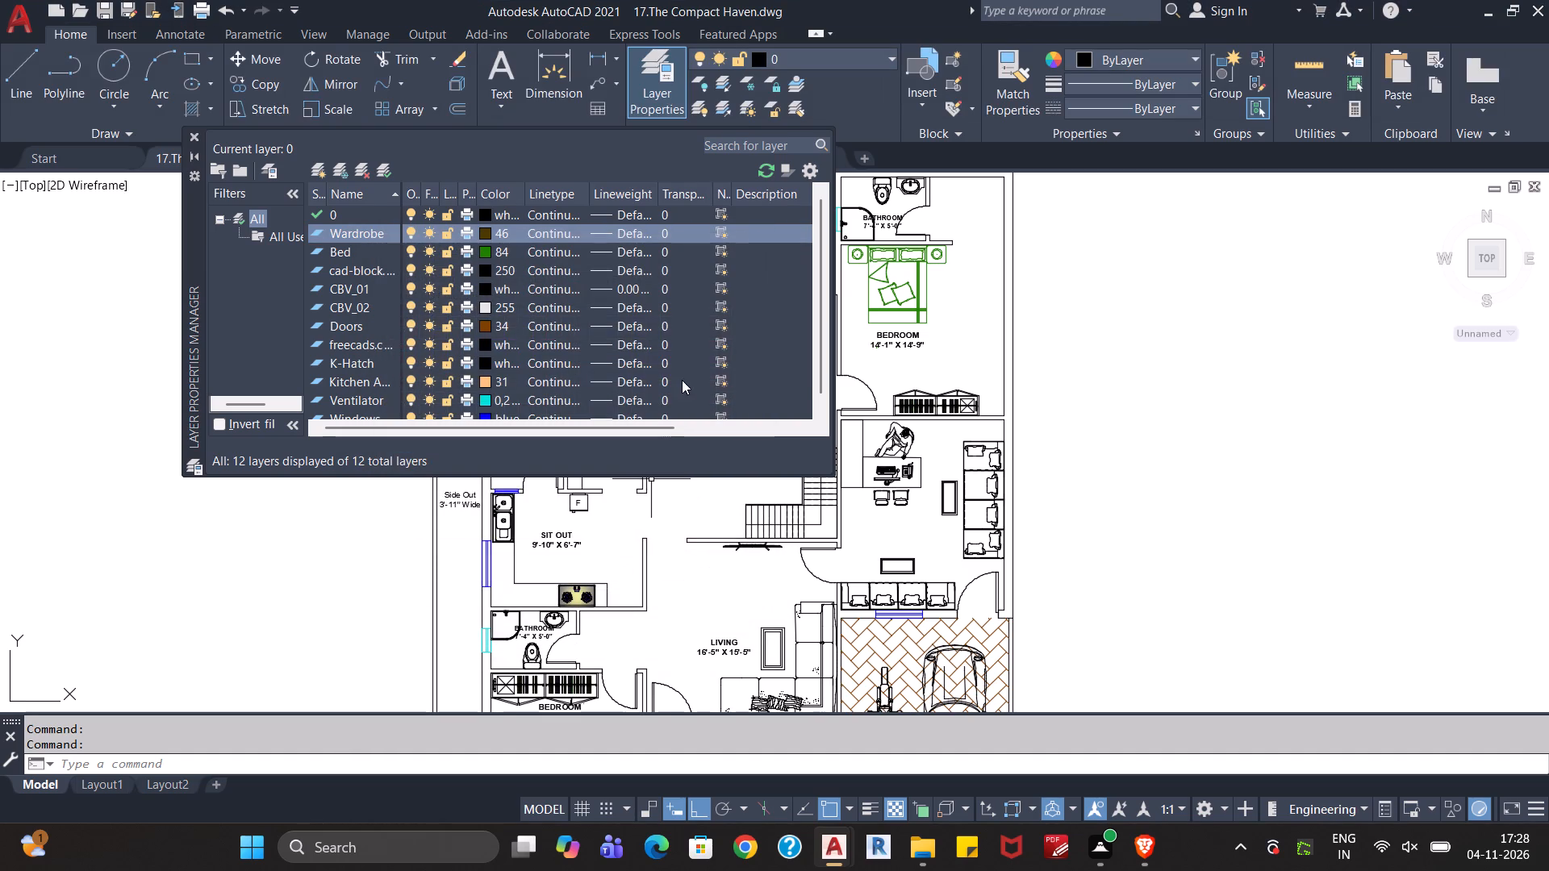
{"action": "left_click", "coordinate": [198, 137]}
Assign the wardrobes in all three bedrooms to the Wardrobe layer.
{"action": "left_click", "coordinate": [562, 389]}
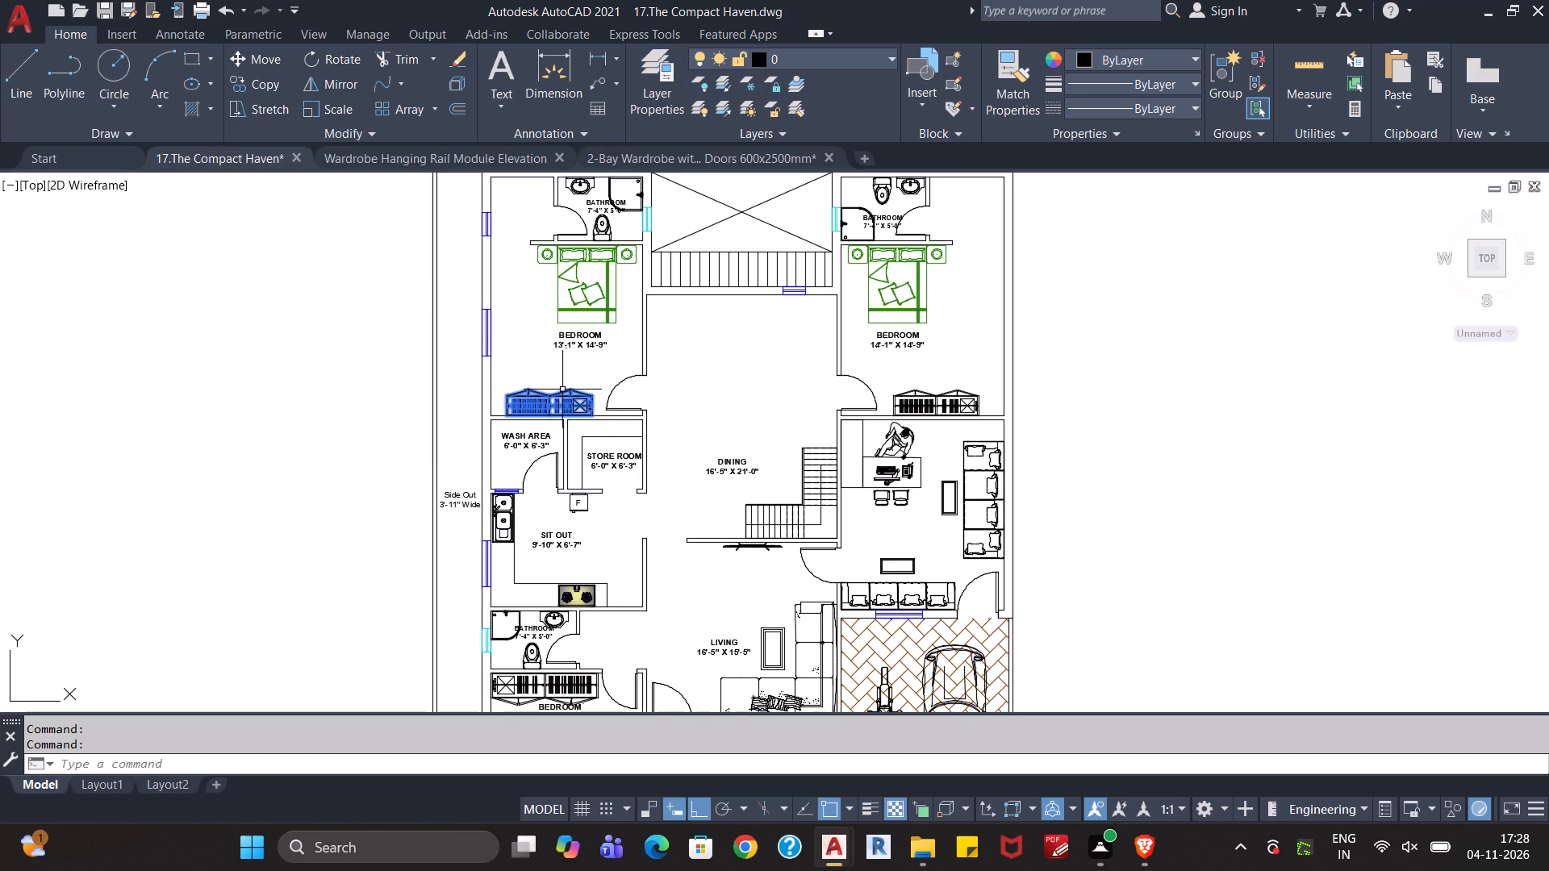
{"action": "left_click", "coordinate": [923, 398]}
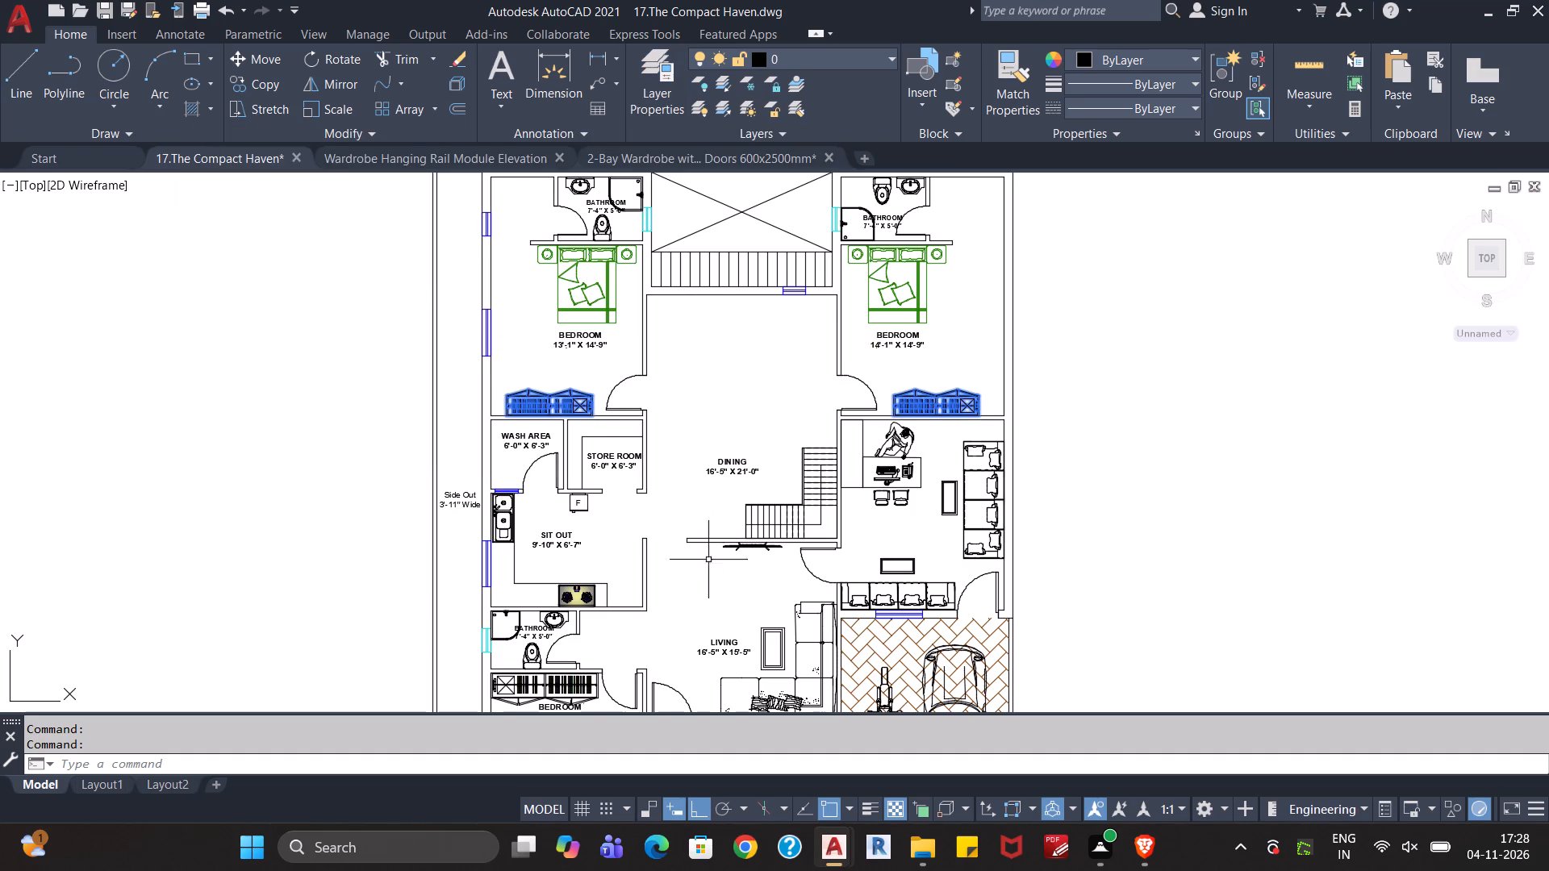
{"action": "middle_click_drag", "start_coordinate": [699, 594], "coordinate": [695, 451]}
{"action": "left_click", "coordinate": [578, 547]}
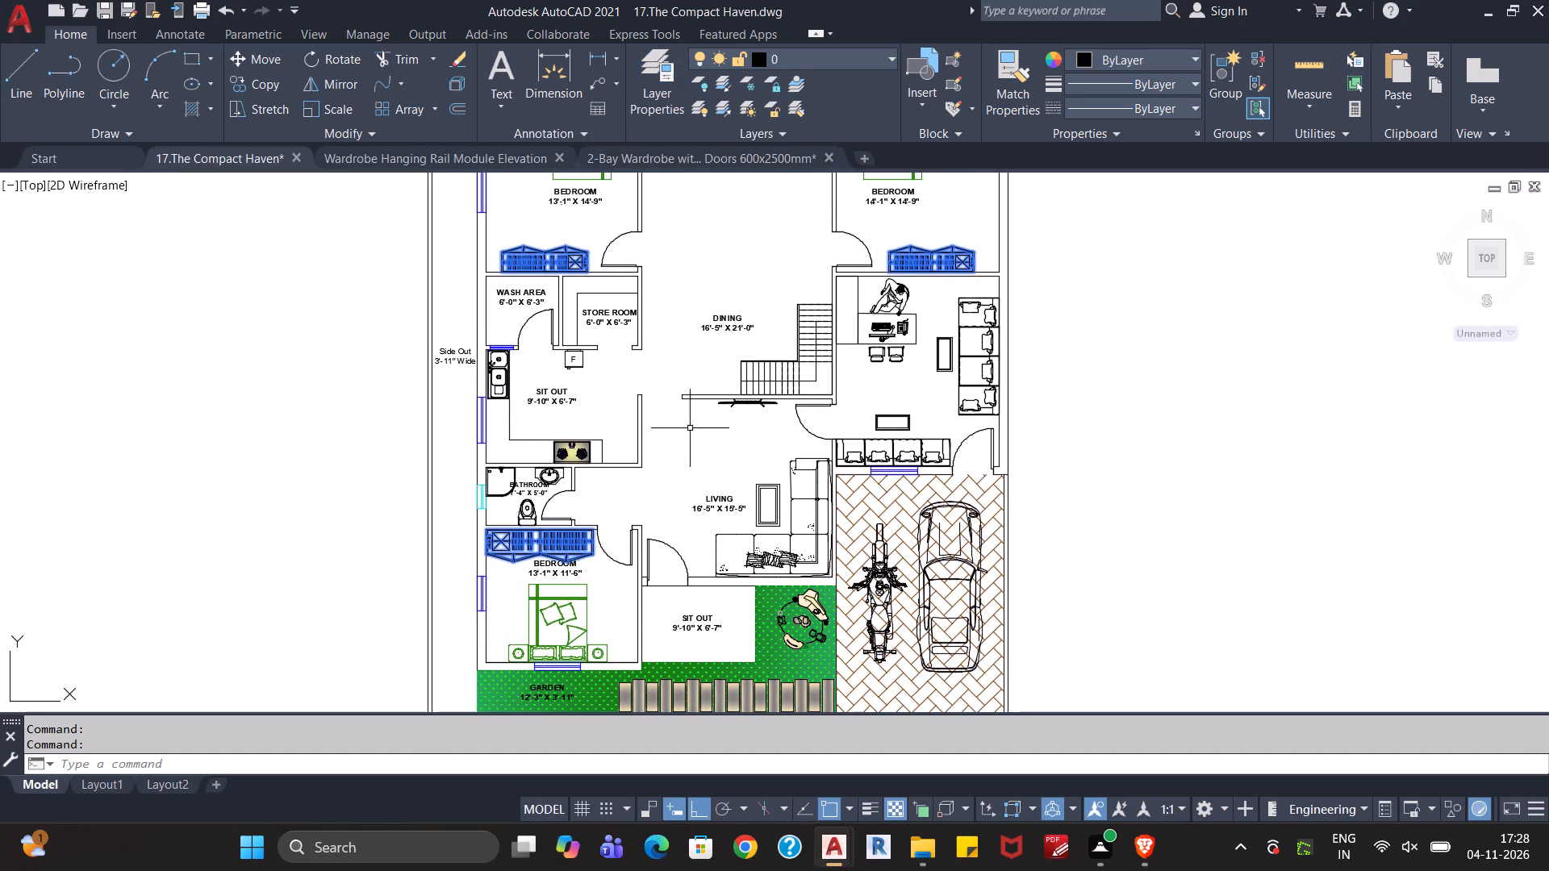
{"action": "left_click", "coordinate": [835, 61]}
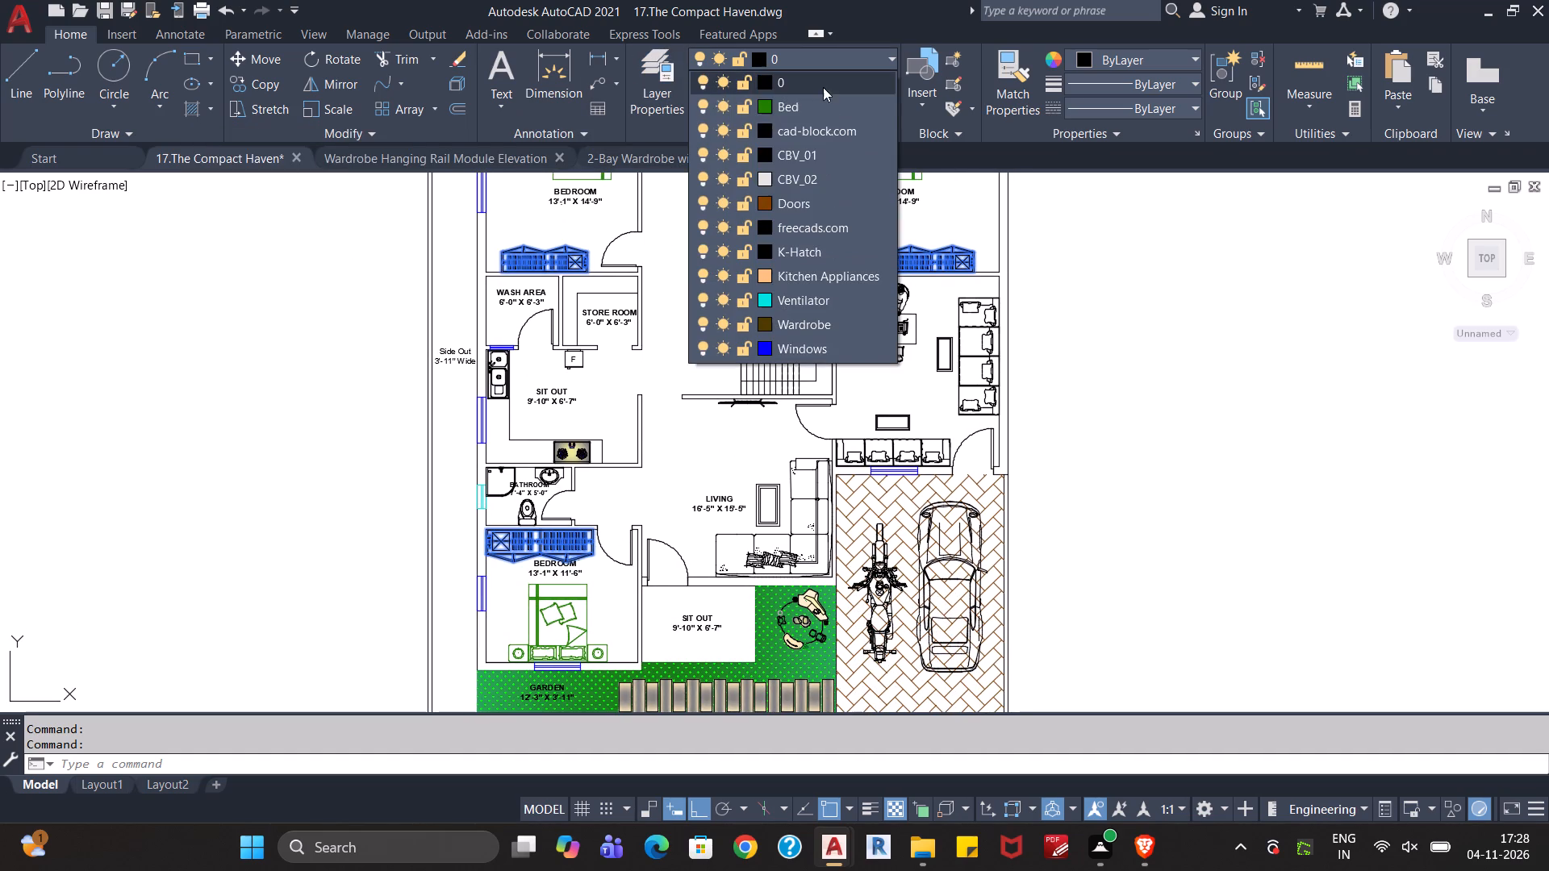
{"action": "left_click", "coordinate": [805, 321]}
{"action": "key", "text": "Escape"}
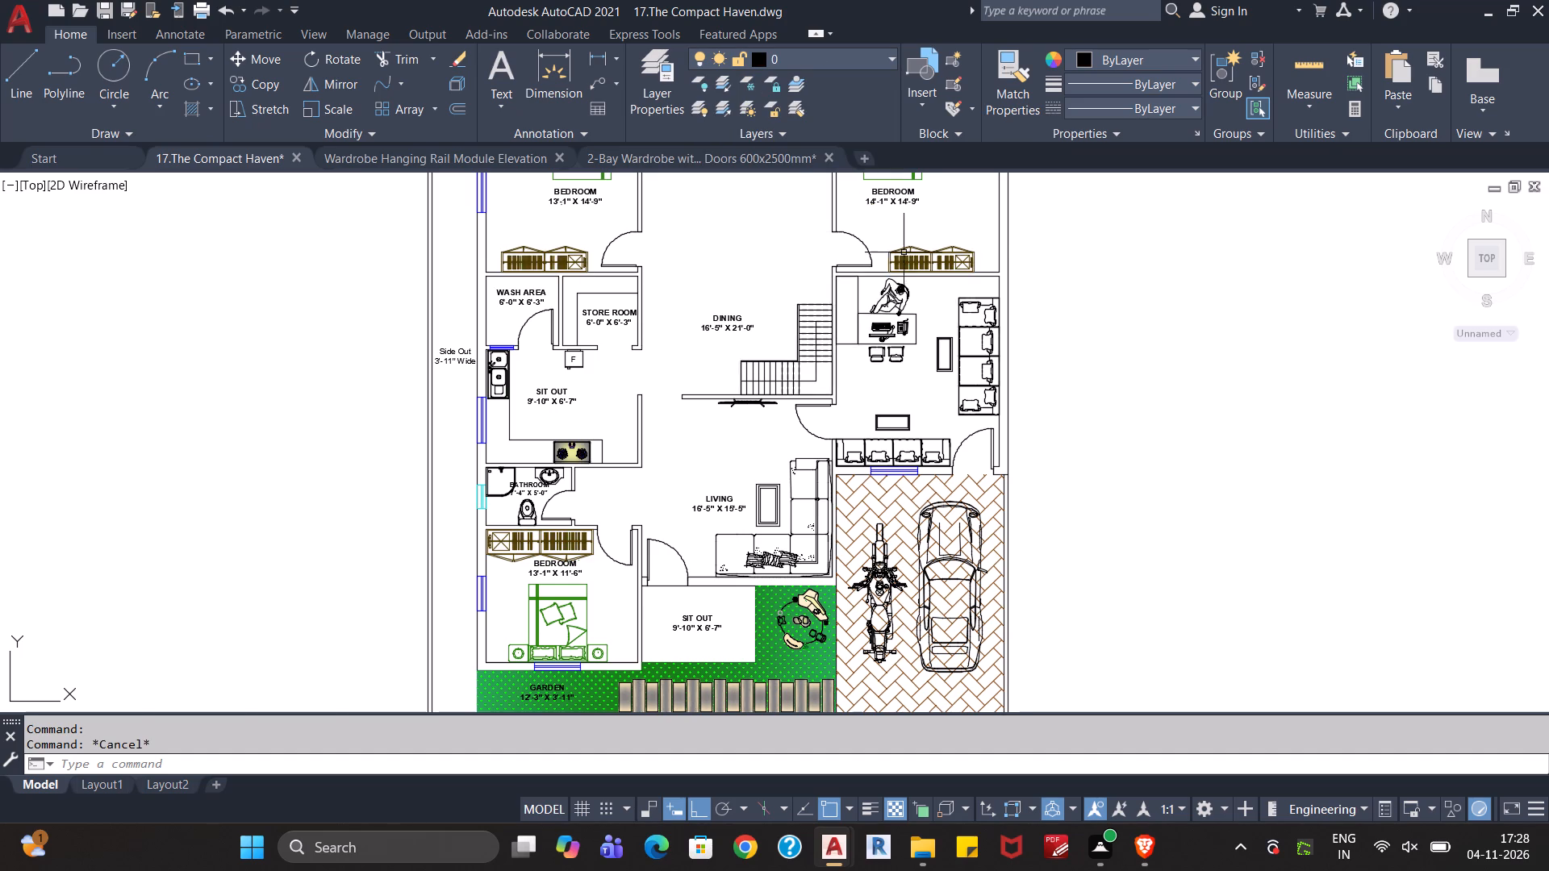
{"action": "scroll", "coordinate": [905, 254], "scroll_direction": "up", "scroll_amount": 6}
{"action": "scroll", "coordinate": [914, 285], "scroll_direction": "down", "scroll_amount": 3}
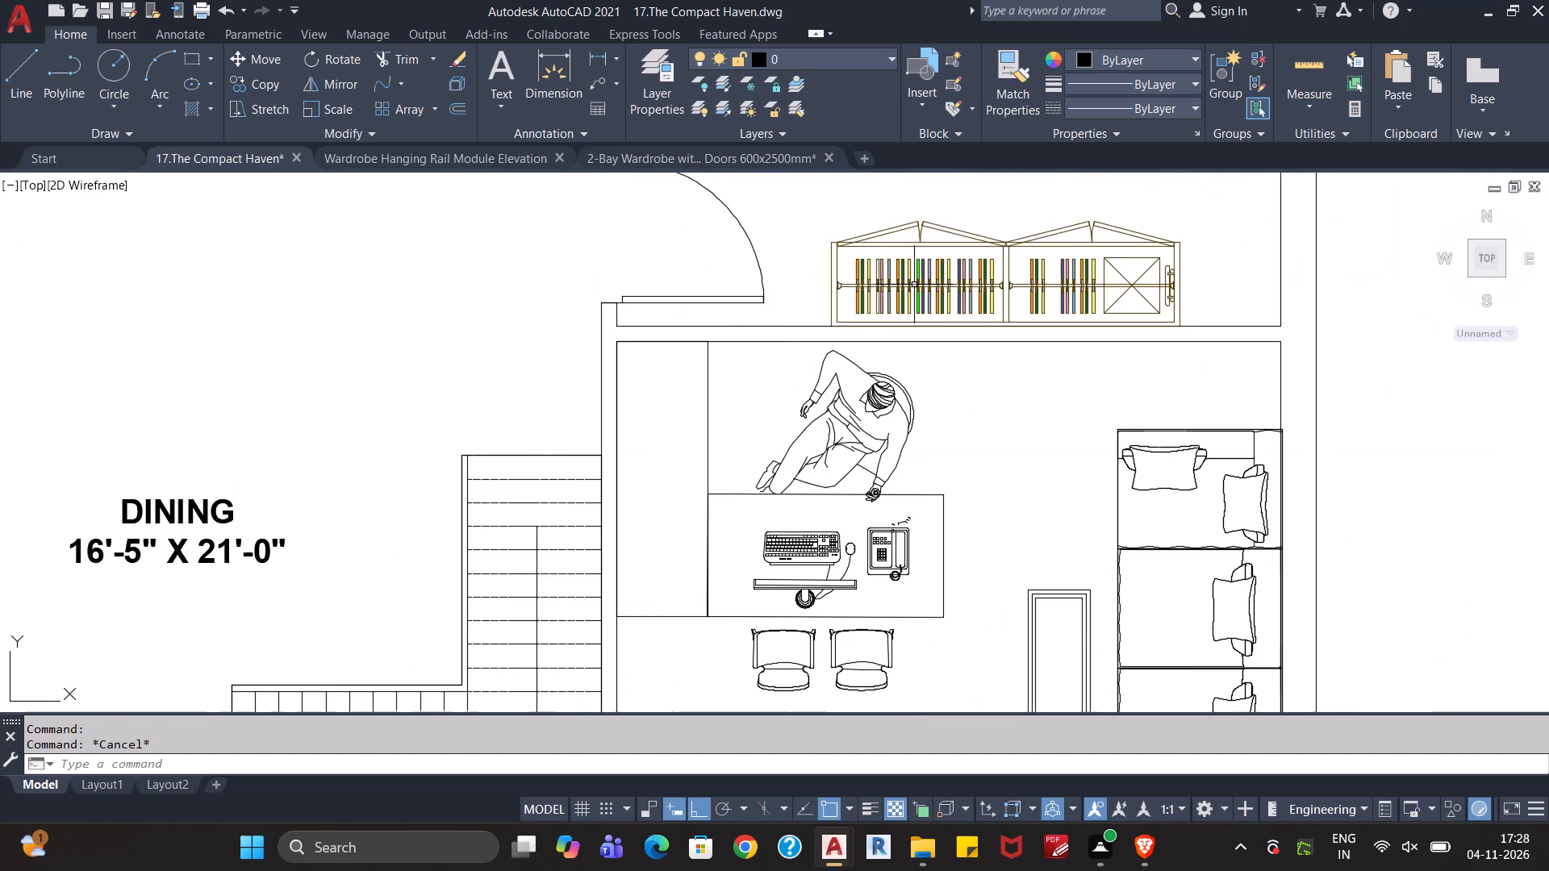
Scale down the wardrobe in the 13'-1" X 11'-6" bedroom slightly about a base point near its centre.
{"action": "scroll", "coordinate": [914, 285], "scroll_direction": "down", "scroll_amount": 1}
{"action": "scroll", "coordinate": [449, 338], "scroll_direction": "down", "scroll_amount": 2}
{"action": "middle_click_drag", "start_coordinate": [448, 331], "coordinate": [463, 293]}
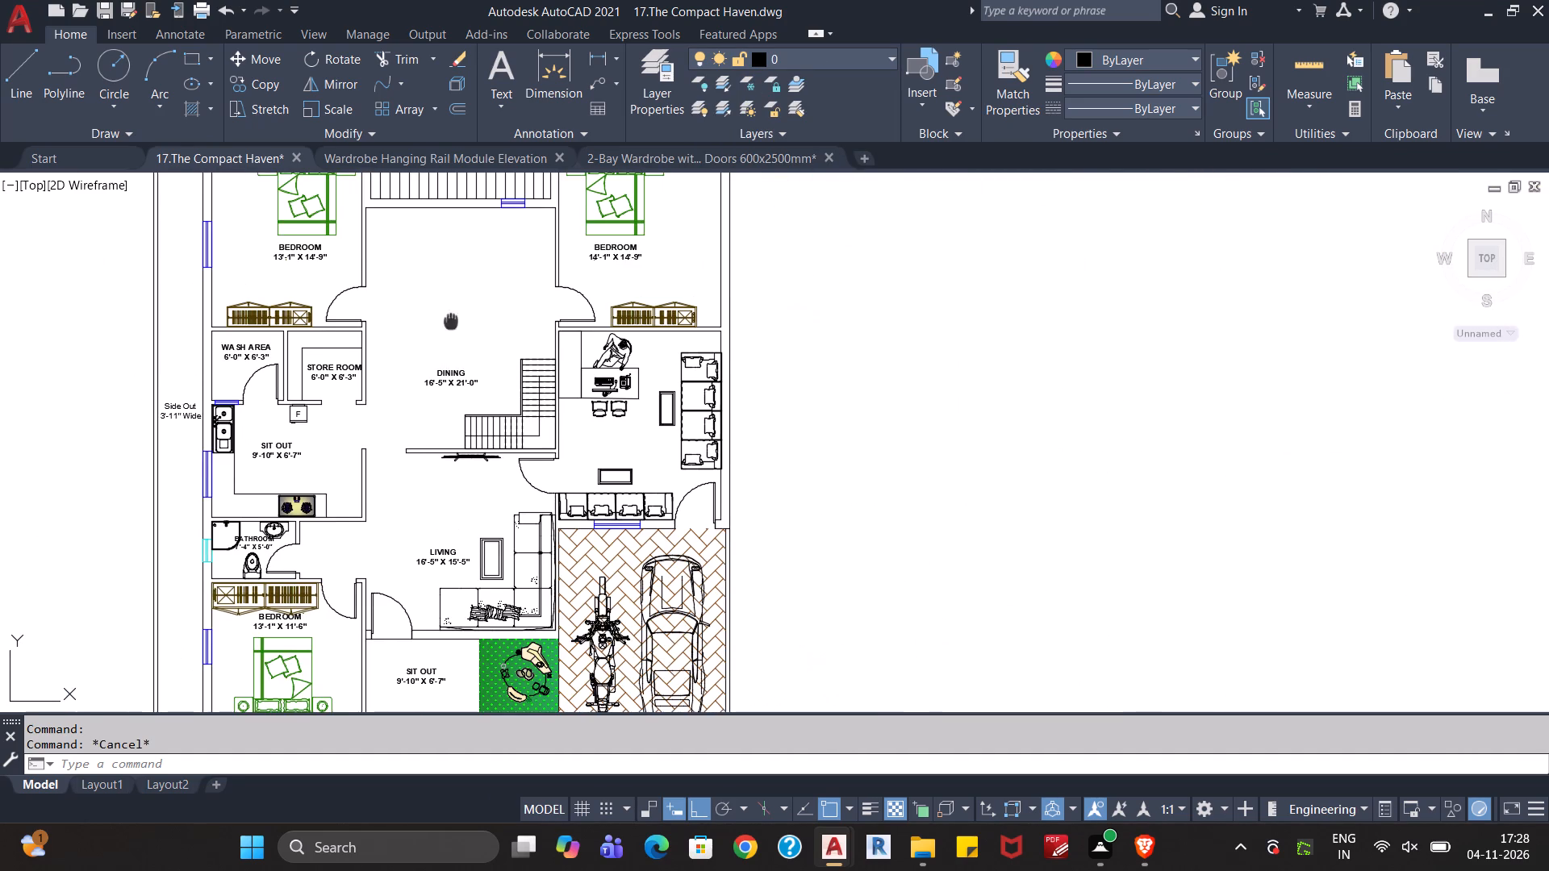
{"action": "middle_click_drag", "start_coordinate": [463, 293], "coordinate": [466, 286]}
{"action": "scroll", "coordinate": [466, 286], "scroll_direction": "down", "scroll_amount": 1}
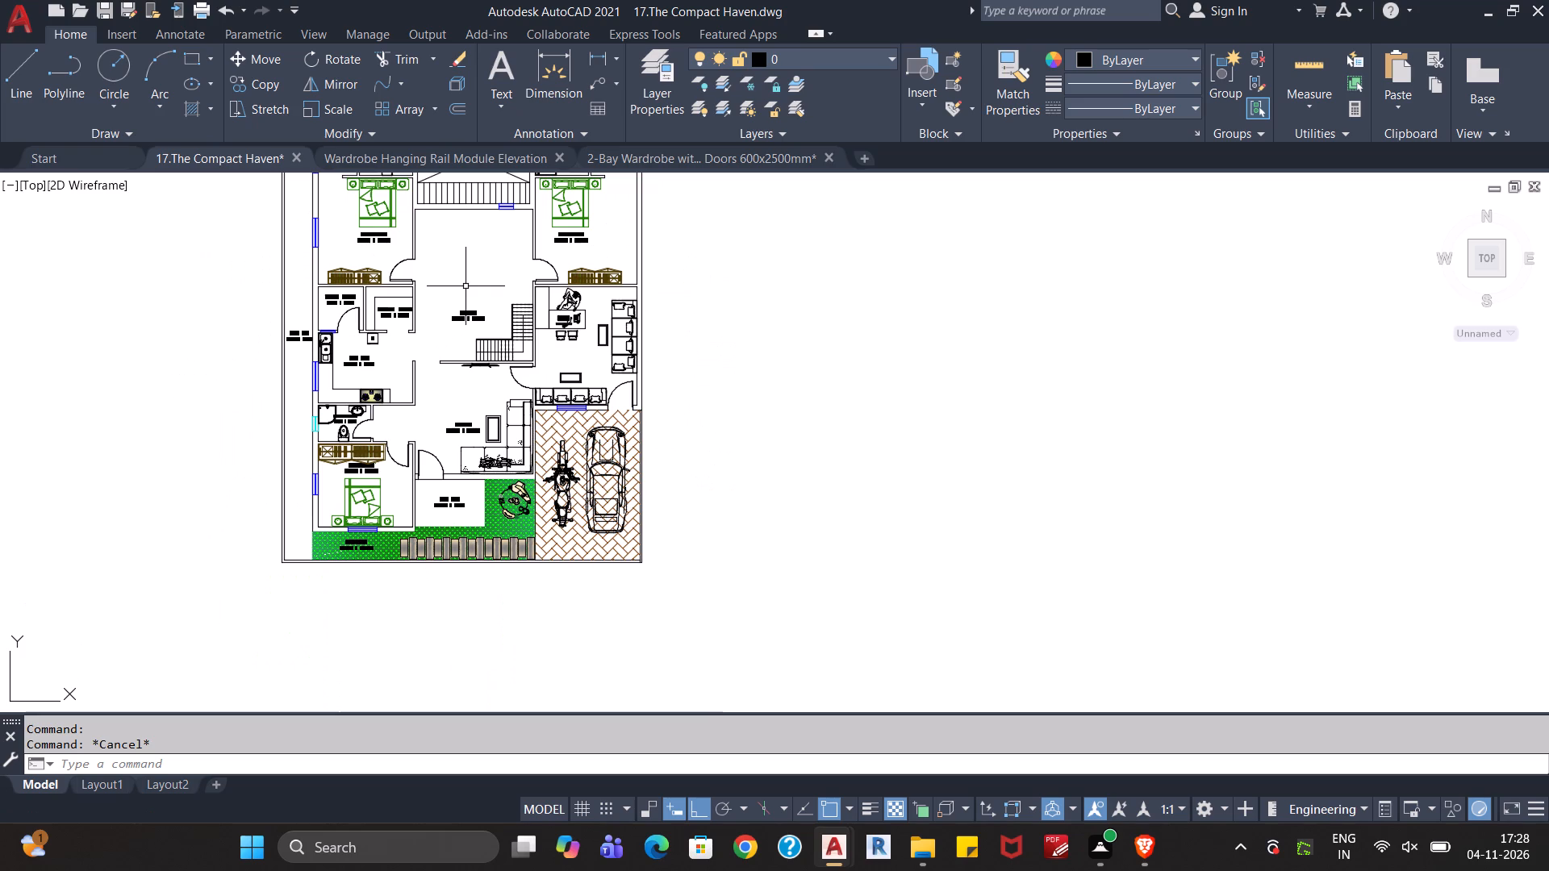
{"action": "scroll", "coordinate": [434, 423], "scroll_direction": "up", "scroll_amount": 1}
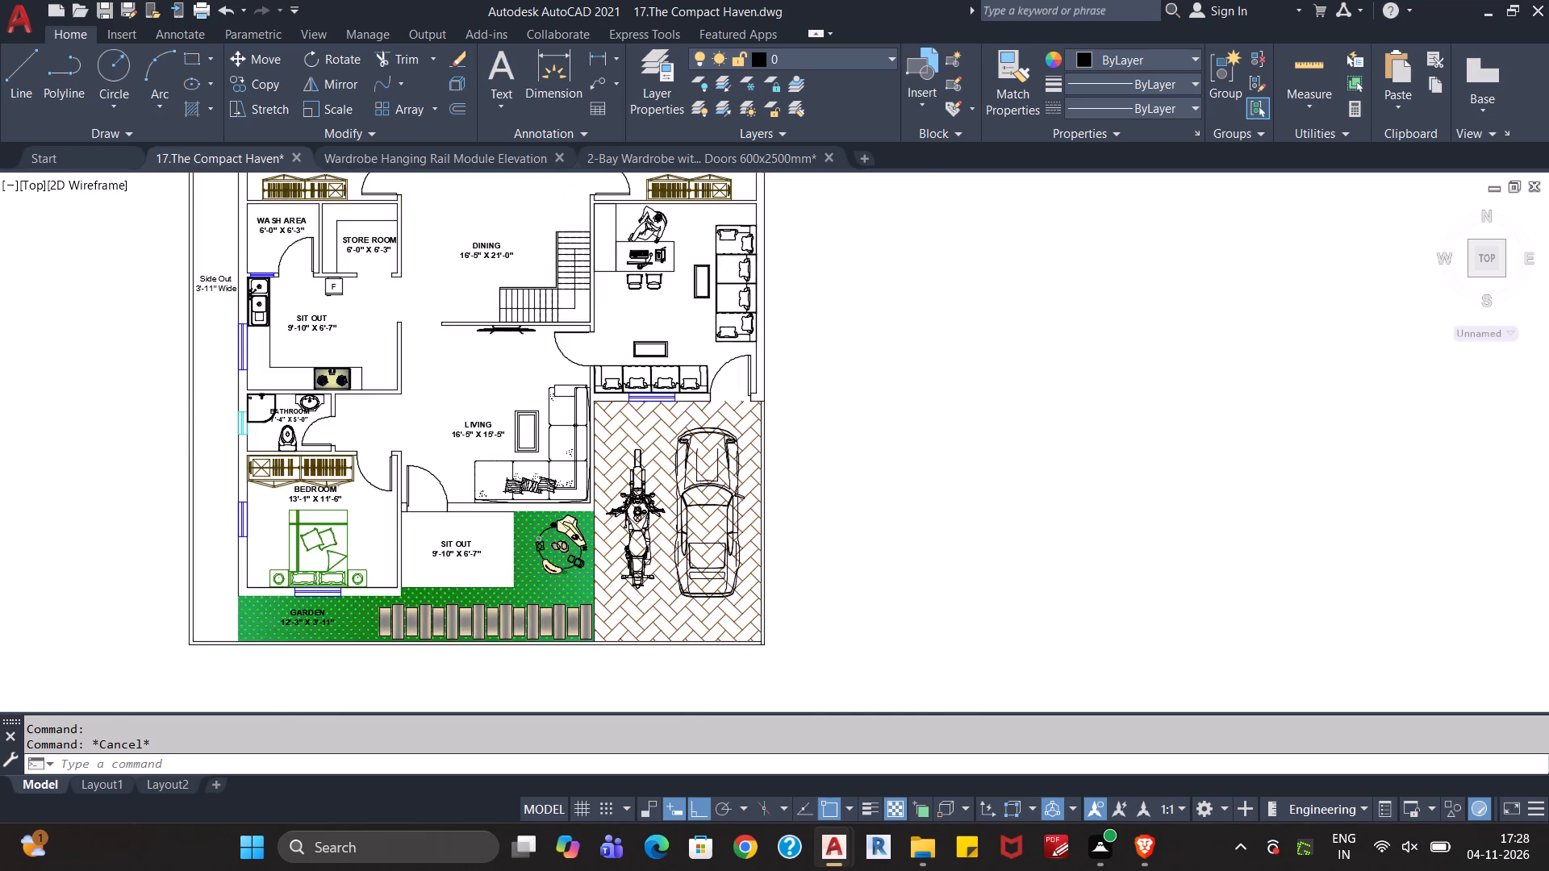
{"action": "scroll", "coordinate": [434, 423], "scroll_direction": "up", "scroll_amount": 1}
{"action": "middle_click_drag", "start_coordinate": [353, 449], "coordinate": [570, 333]}
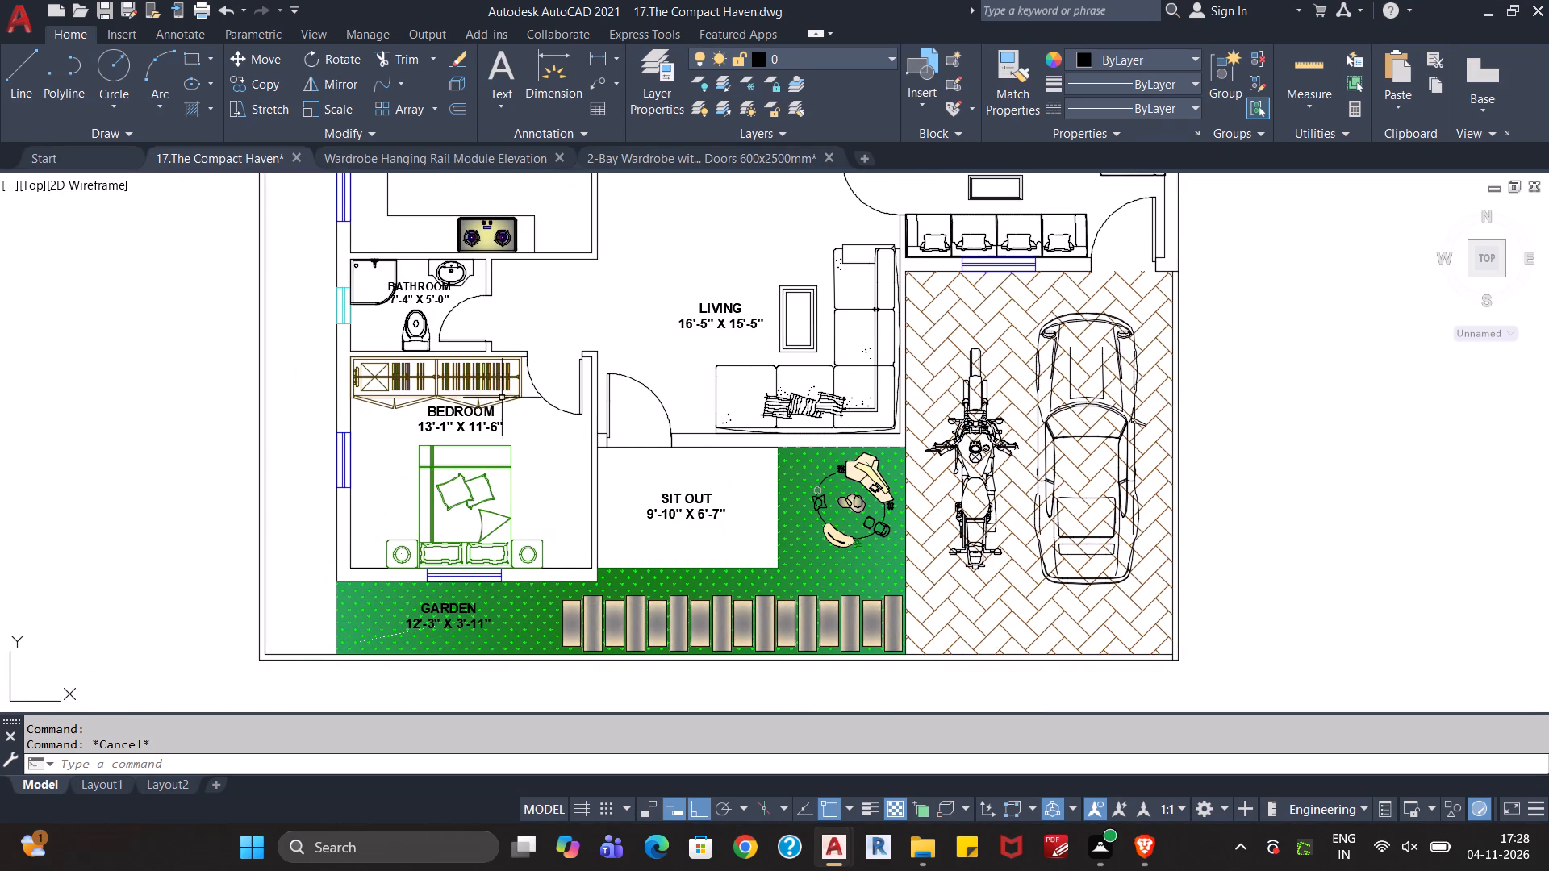
{"action": "left_click", "coordinate": [521, 419]}
{"action": "left_click", "coordinate": [503, 395]}
{"action": "type", "text": "sc"}
{"action": "key", "text": "Return"}
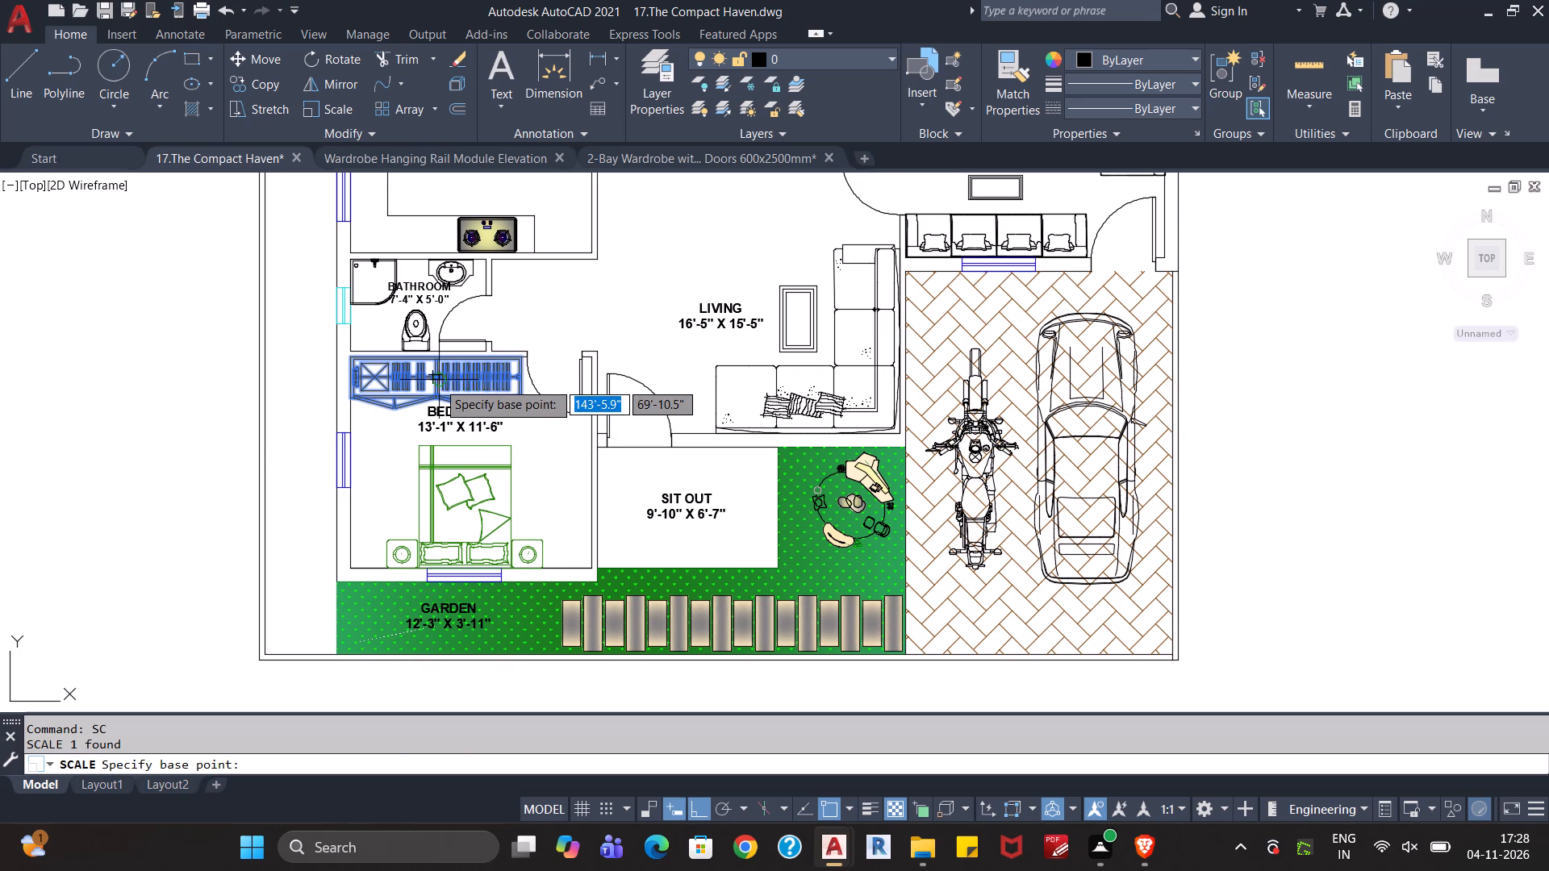
{"action": "left_click", "coordinate": [442, 381]}
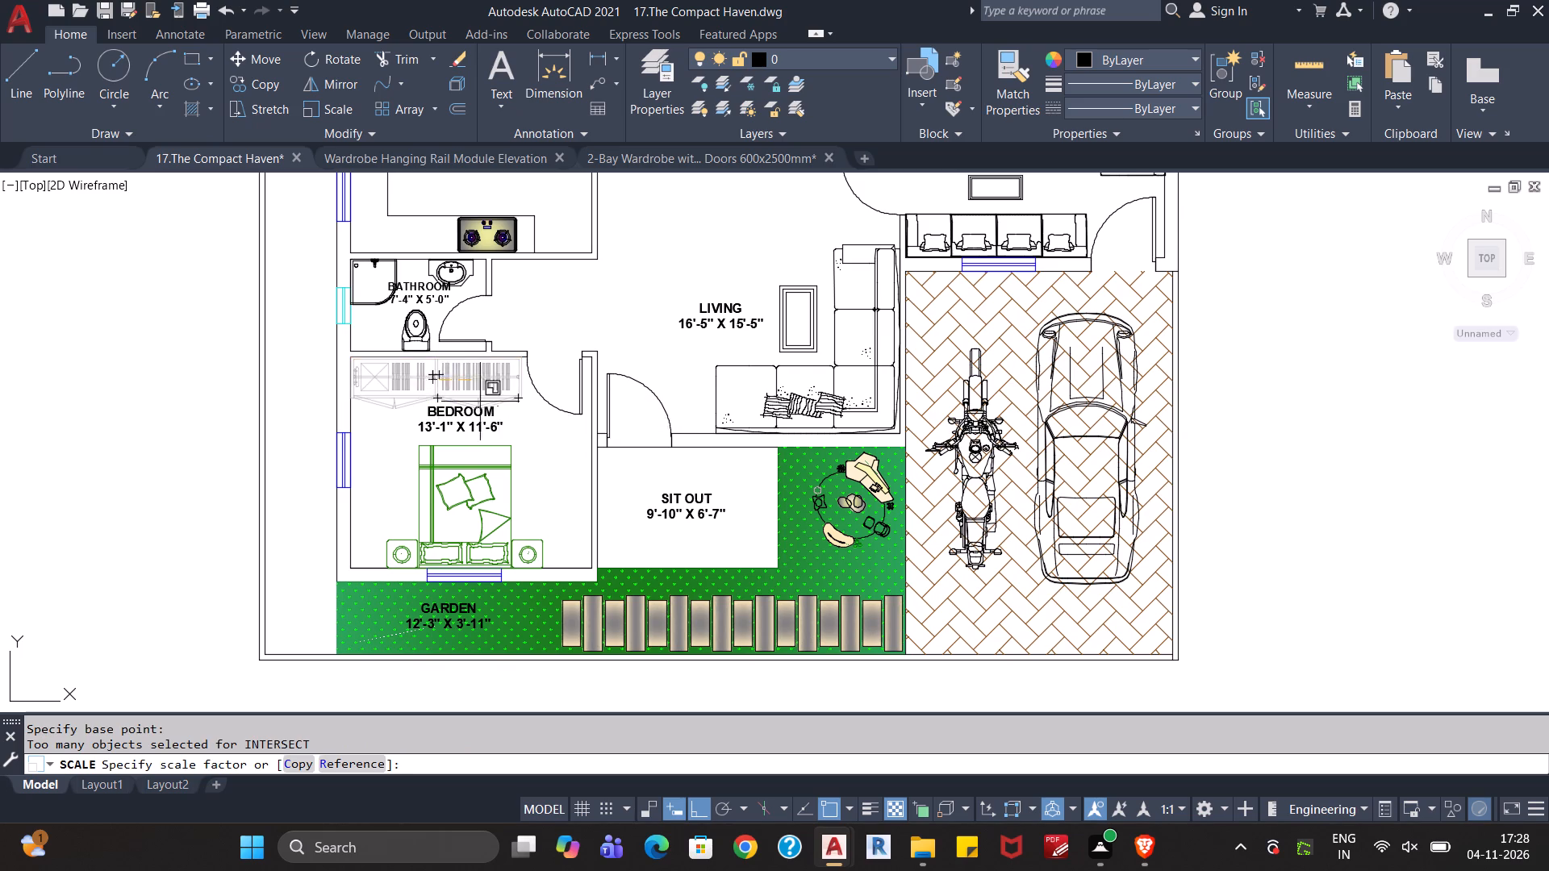
{"action": "scroll", "coordinate": [506, 414], "scroll_direction": "up", "scroll_amount": 2}
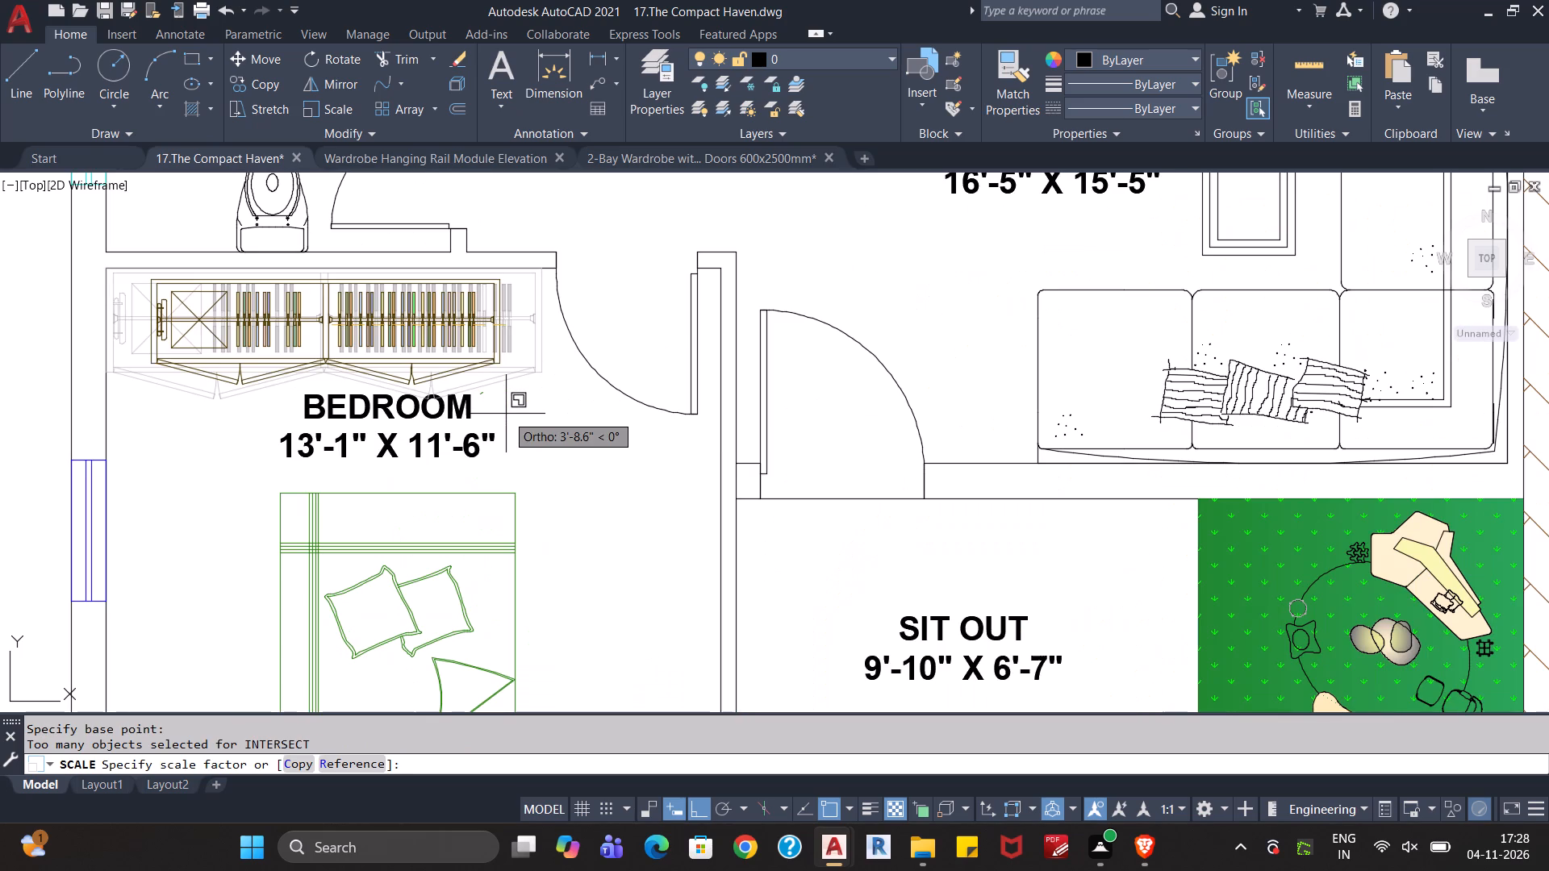
{"action": "left_click", "coordinate": [506, 414]}
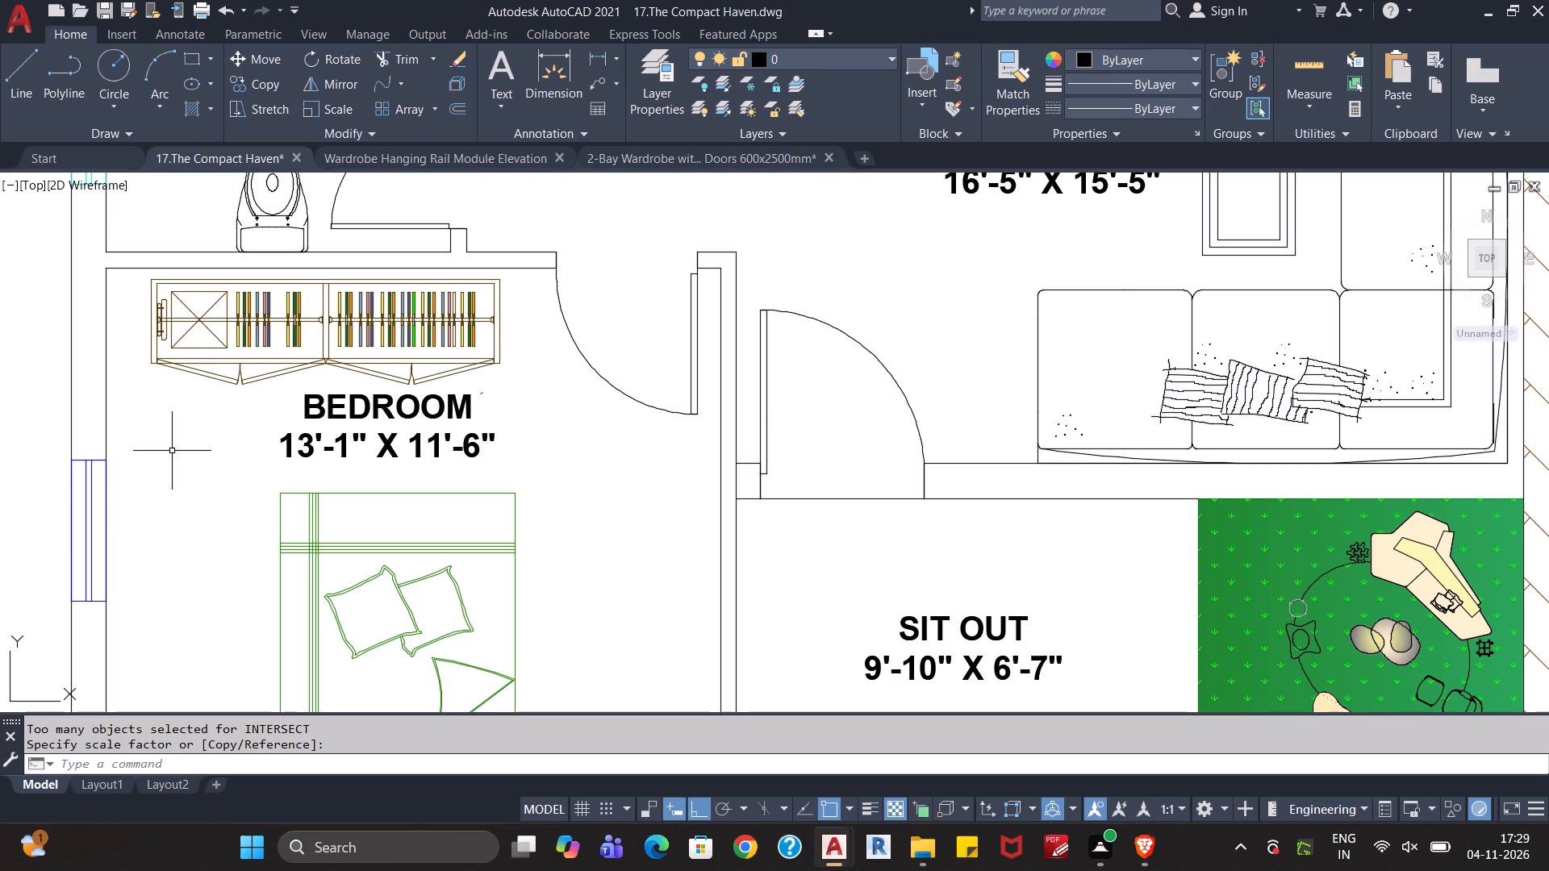
Draw a vertical construction line through the upper corner of that wardrobe nearest the bedroom door.
{"action": "type", "text": "xl"}
{"action": "key", "text": "Return"}
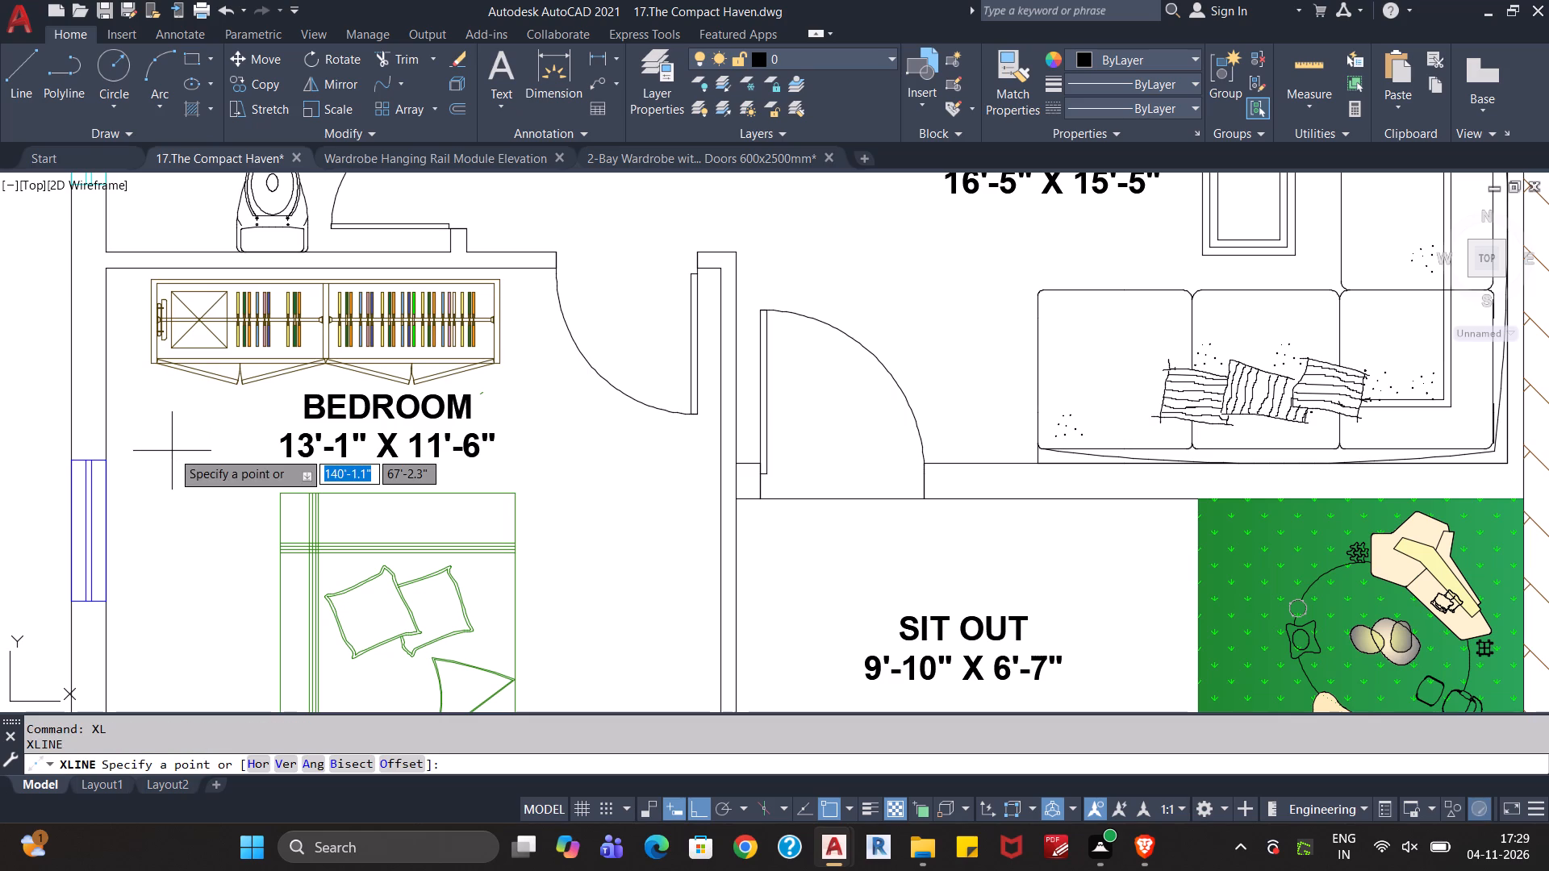
{"action": "key", "text": "v"}
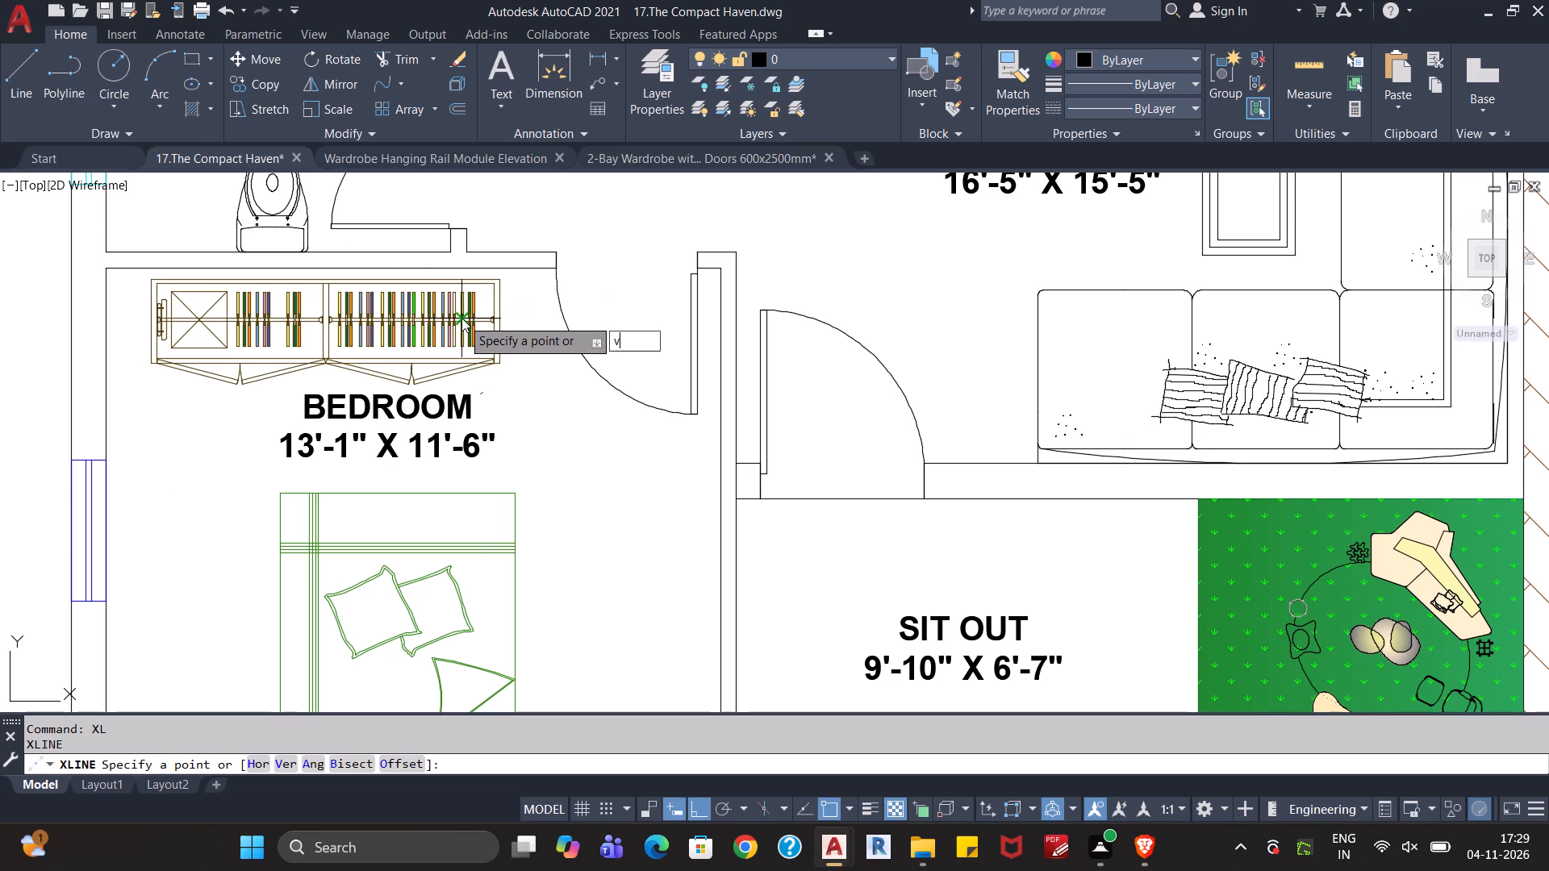
{"action": "key", "text": "Return"}
{"action": "left_click", "coordinate": [497, 277]}
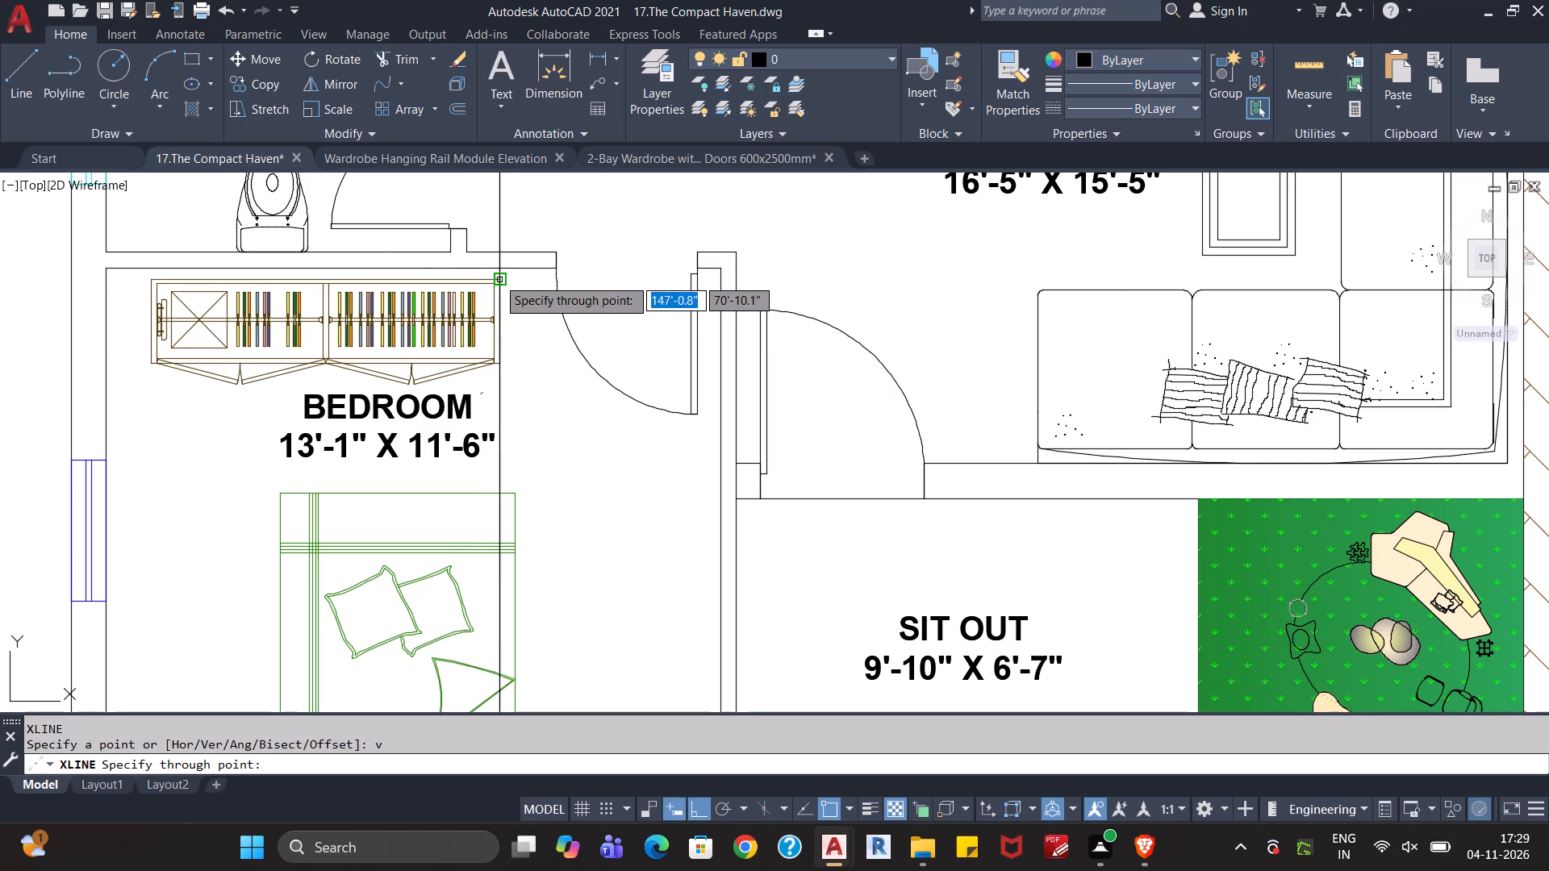
{"action": "key", "text": "Escape"}
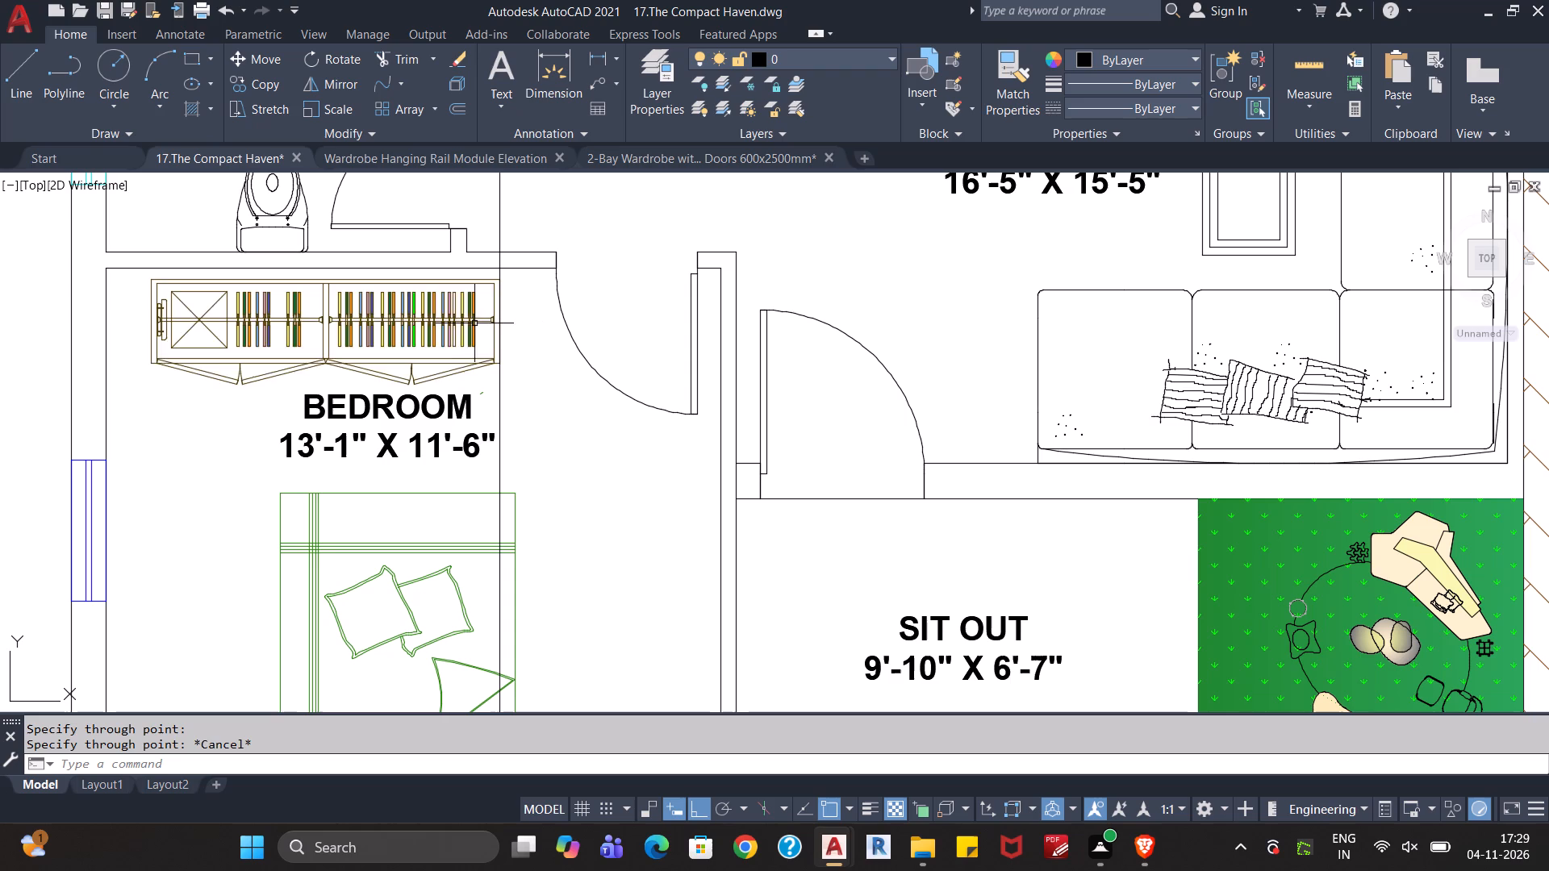
Move the wardrobe straight up along the construction line so its back sits against the bathroom-side wall.
{"action": "left_click", "coordinate": [466, 323]}
{"action": "key", "text": "m"}
{"action": "key", "text": "Return"}
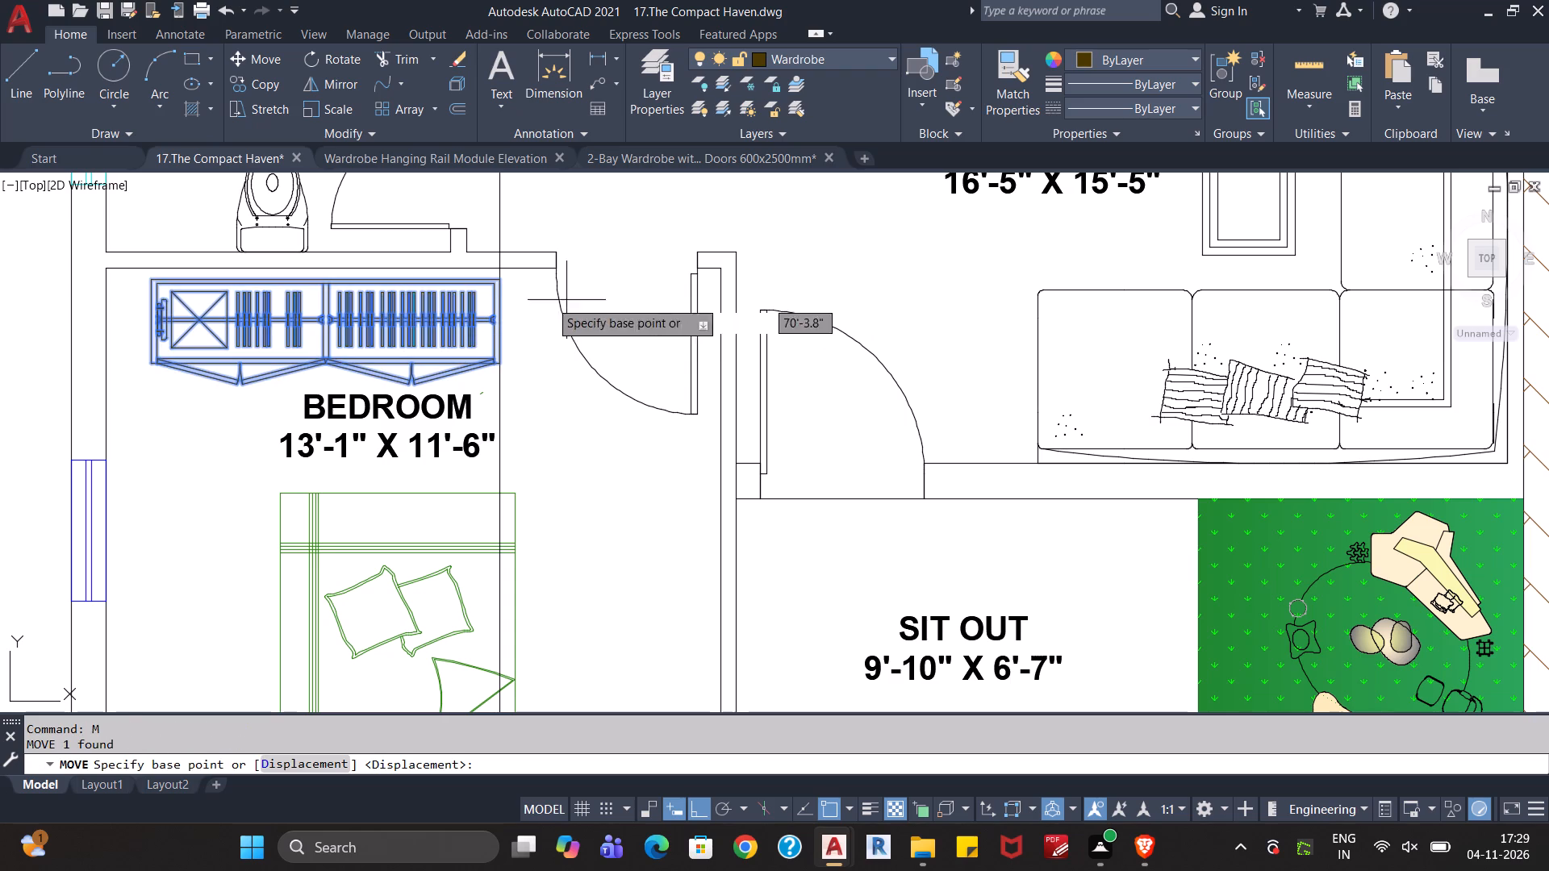
{"action": "scroll", "coordinate": [503, 293], "scroll_direction": "up", "scroll_amount": 4}
{"action": "middle_click_drag", "start_coordinate": [517, 254], "coordinate": [527, 390]}
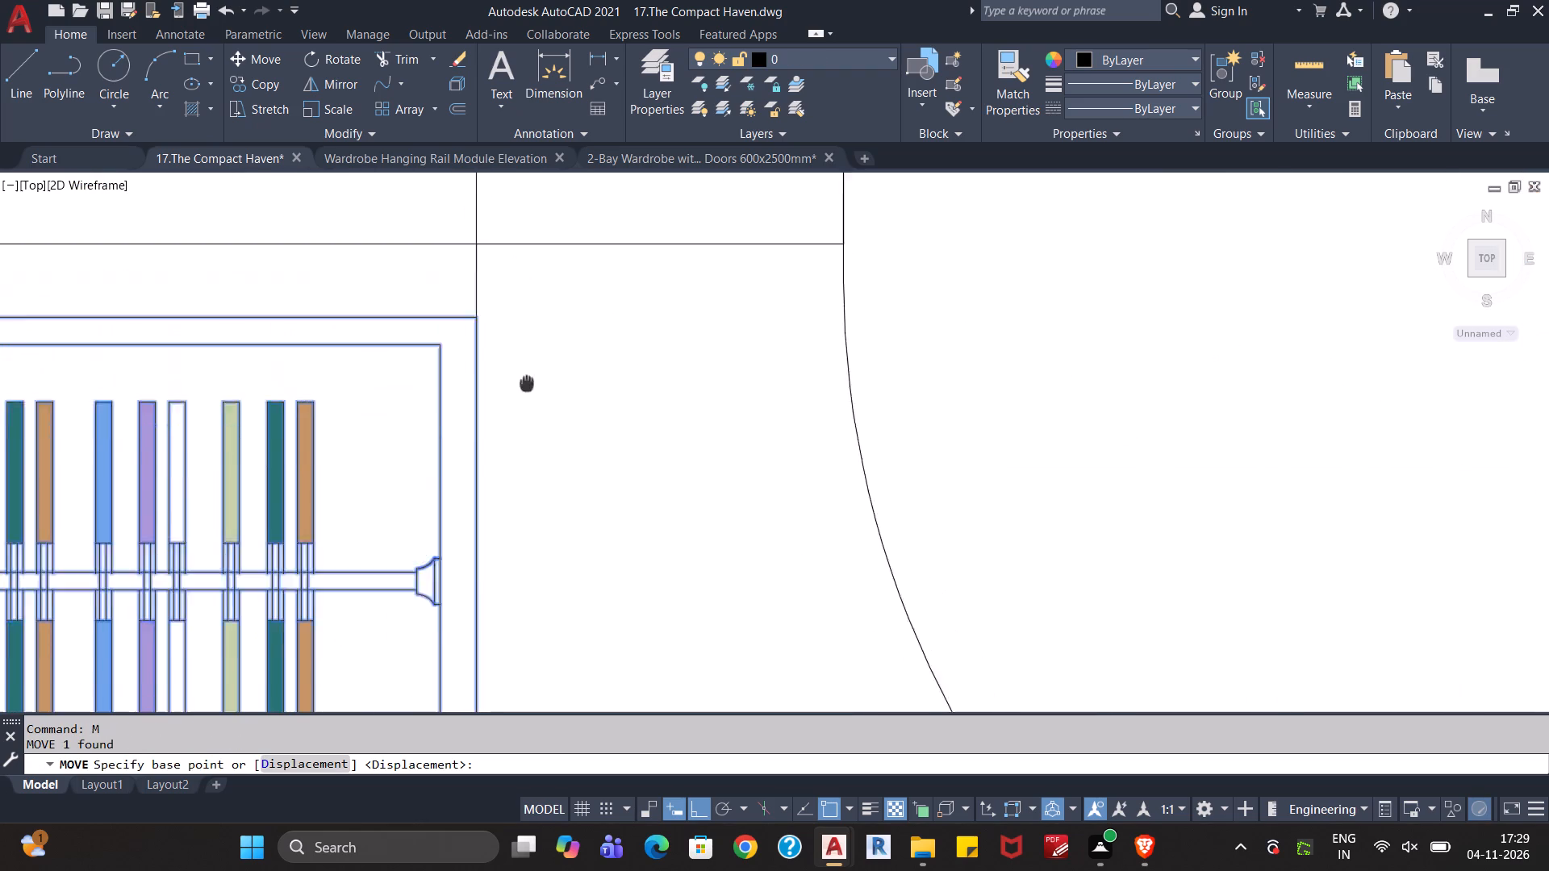
{"action": "middle_click_drag", "start_coordinate": [527, 390], "coordinate": [528, 444]}
{"action": "left_click", "coordinate": [478, 391]}
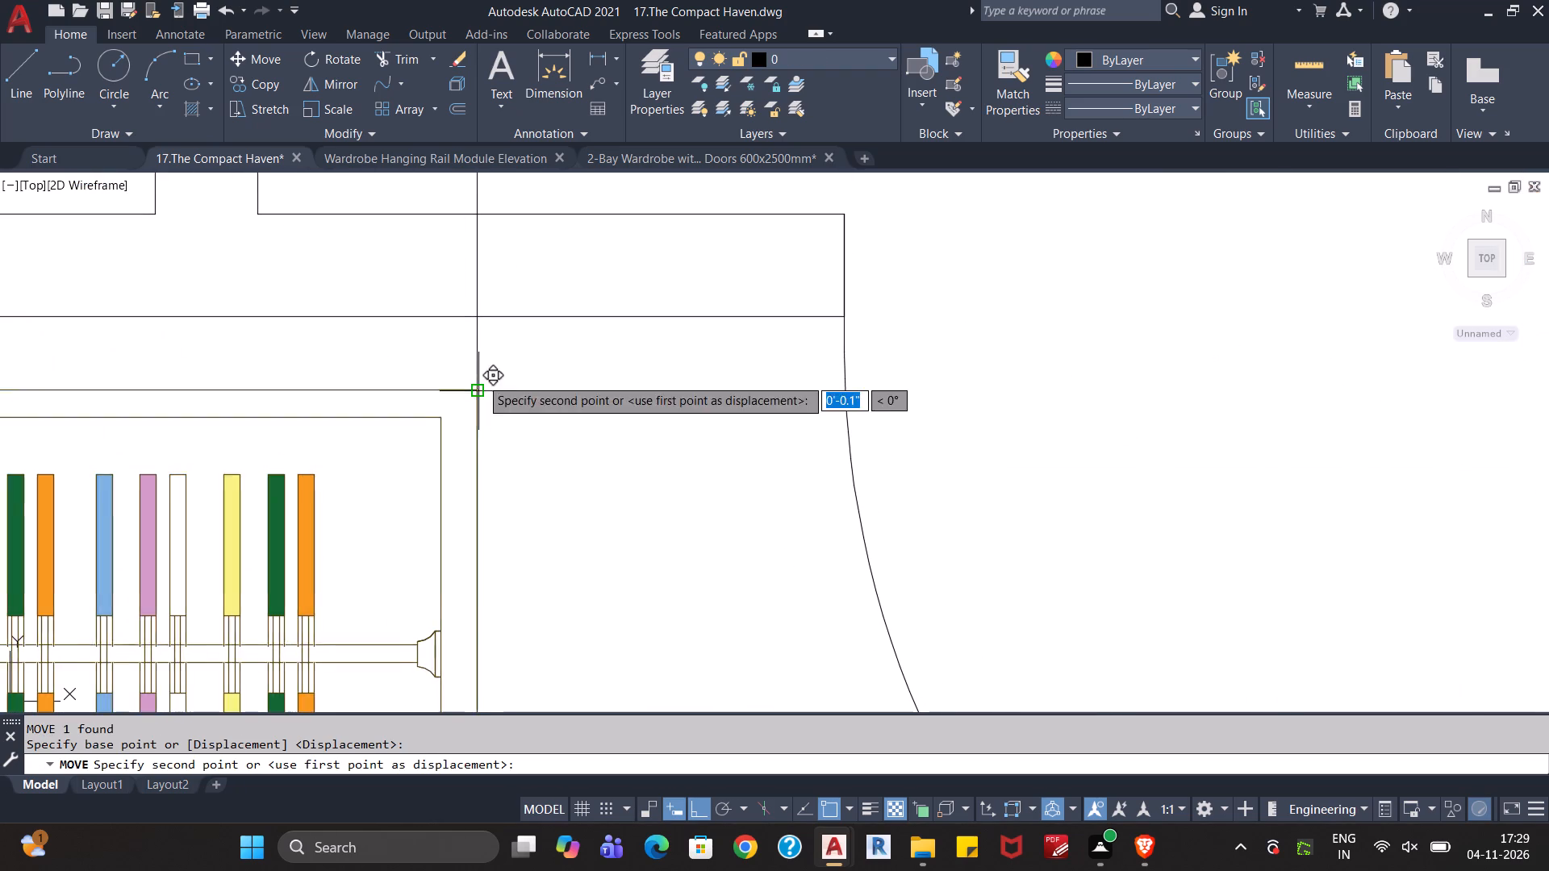
{"action": "left_click", "coordinate": [478, 316]}
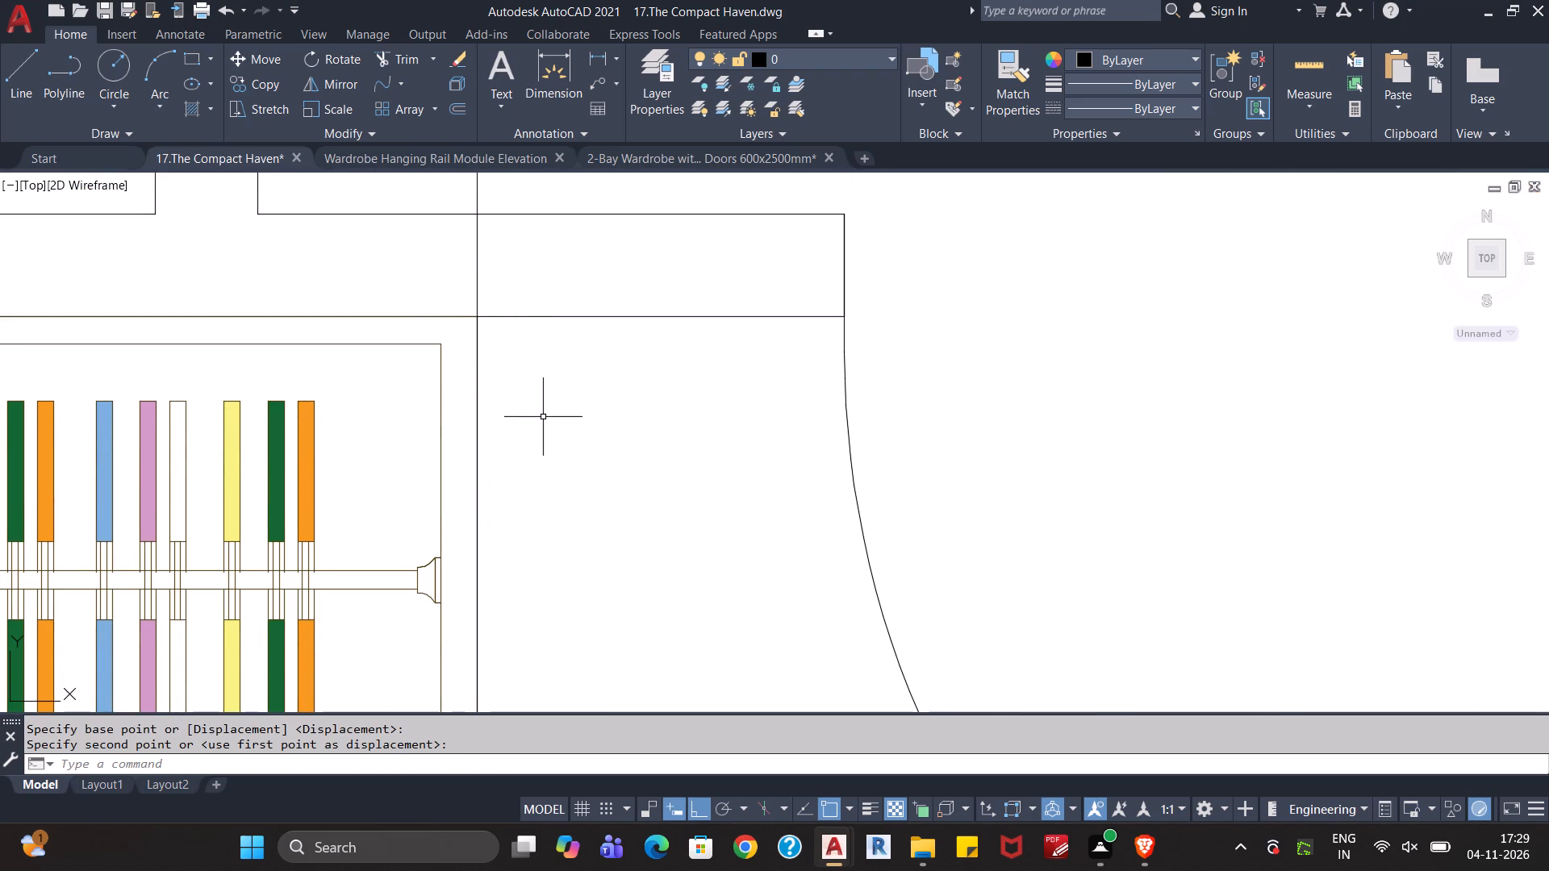
{"action": "key", "text": "Escape"}
{"action": "key", "text": "Escape"}
Delete the vertical construction line beside the wardrobe.
{"action": "scroll", "coordinate": [544, 418], "scroll_direction": "down", "scroll_amount": 3}
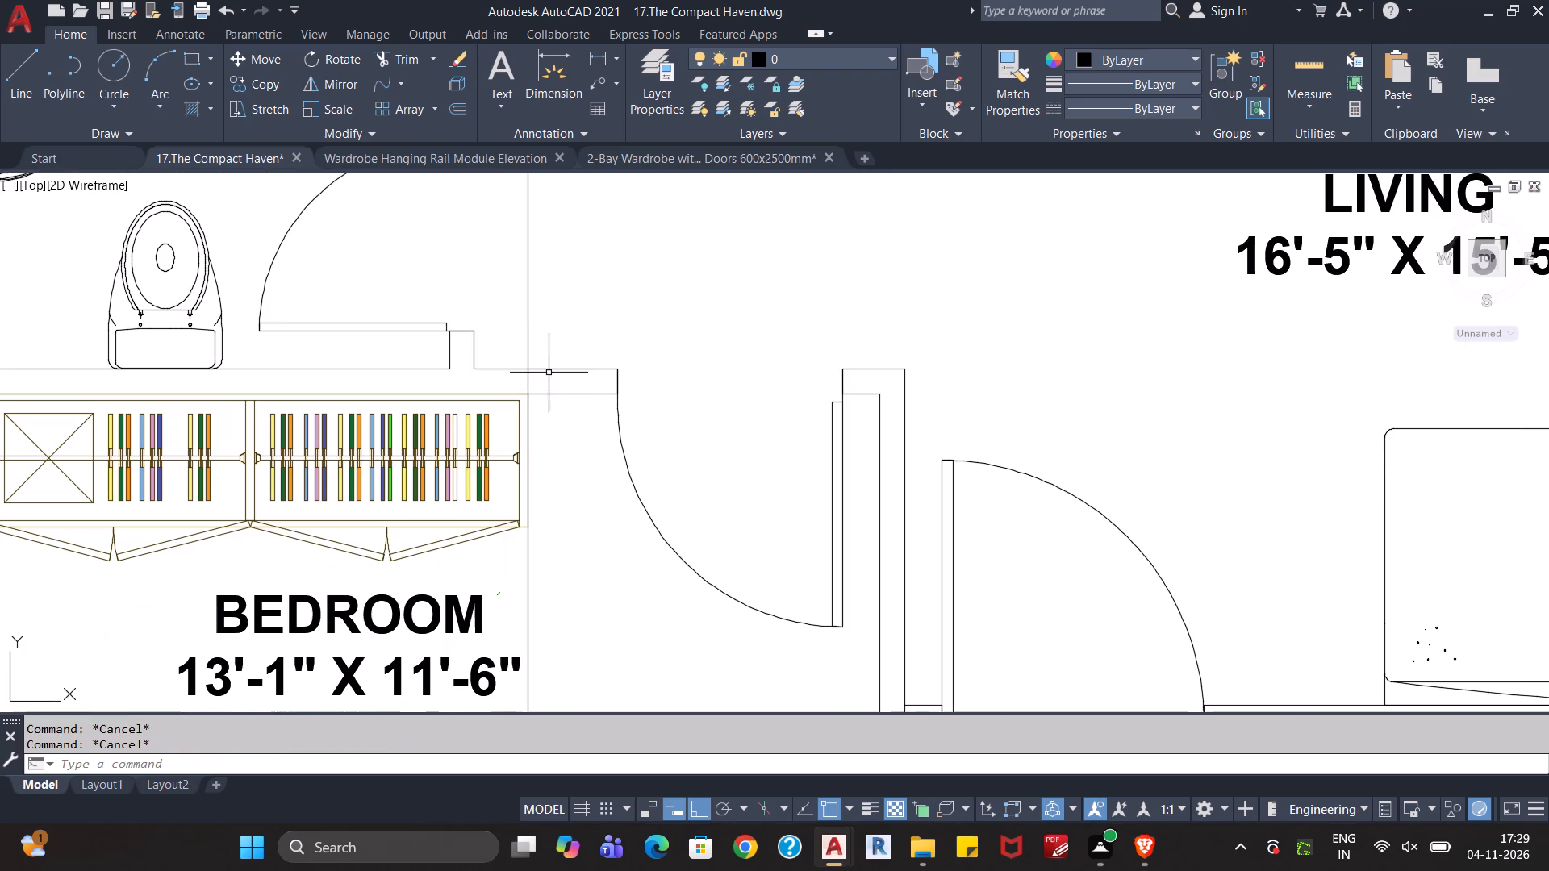
{"action": "left_click", "coordinate": [558, 280]}
{"action": "left_click", "coordinate": [520, 307]}
{"action": "key", "text": "Delete"}
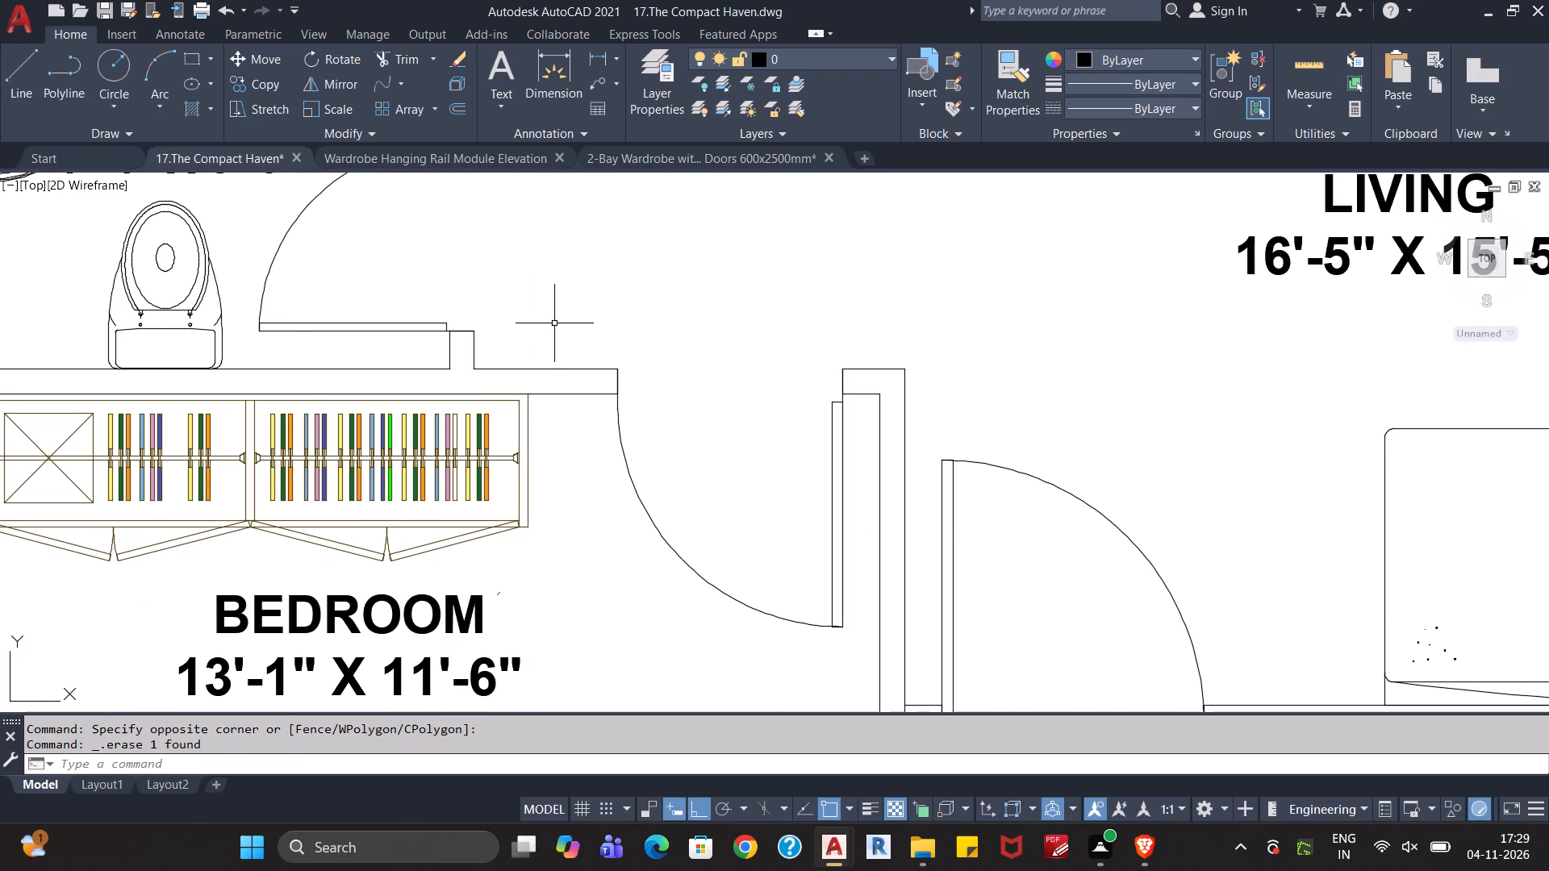
Review the floor plan room by room and as a whole, checking the furniture, labels and layer colours.
{"action": "scroll", "coordinate": [555, 327], "scroll_direction": "down", "scroll_amount": 1}
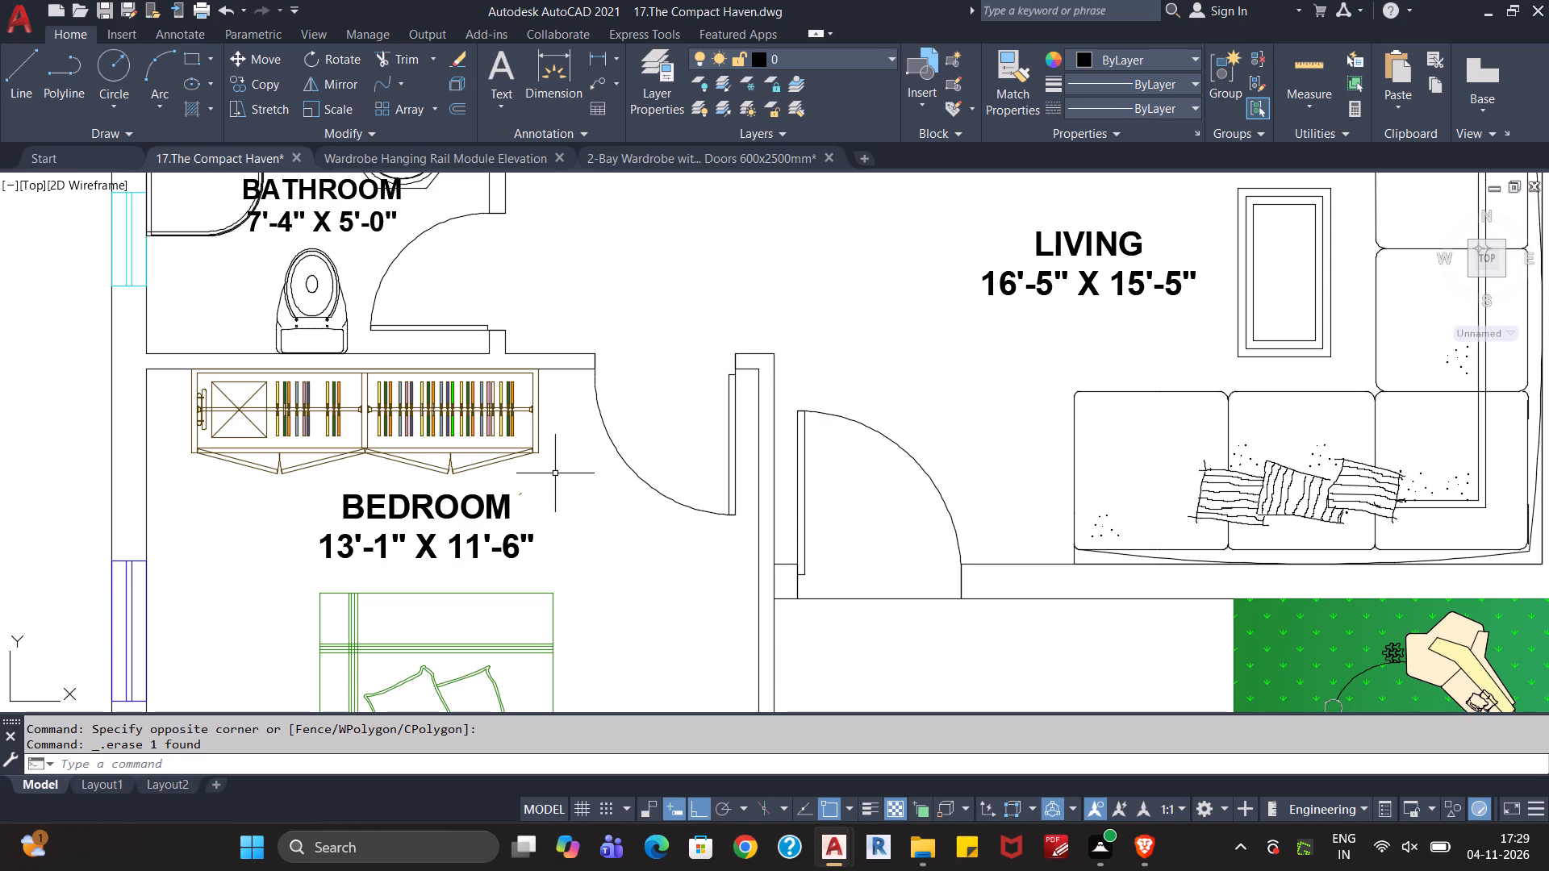
{"action": "key", "text": "Escape"}
{"action": "key", "text": "Escape"}
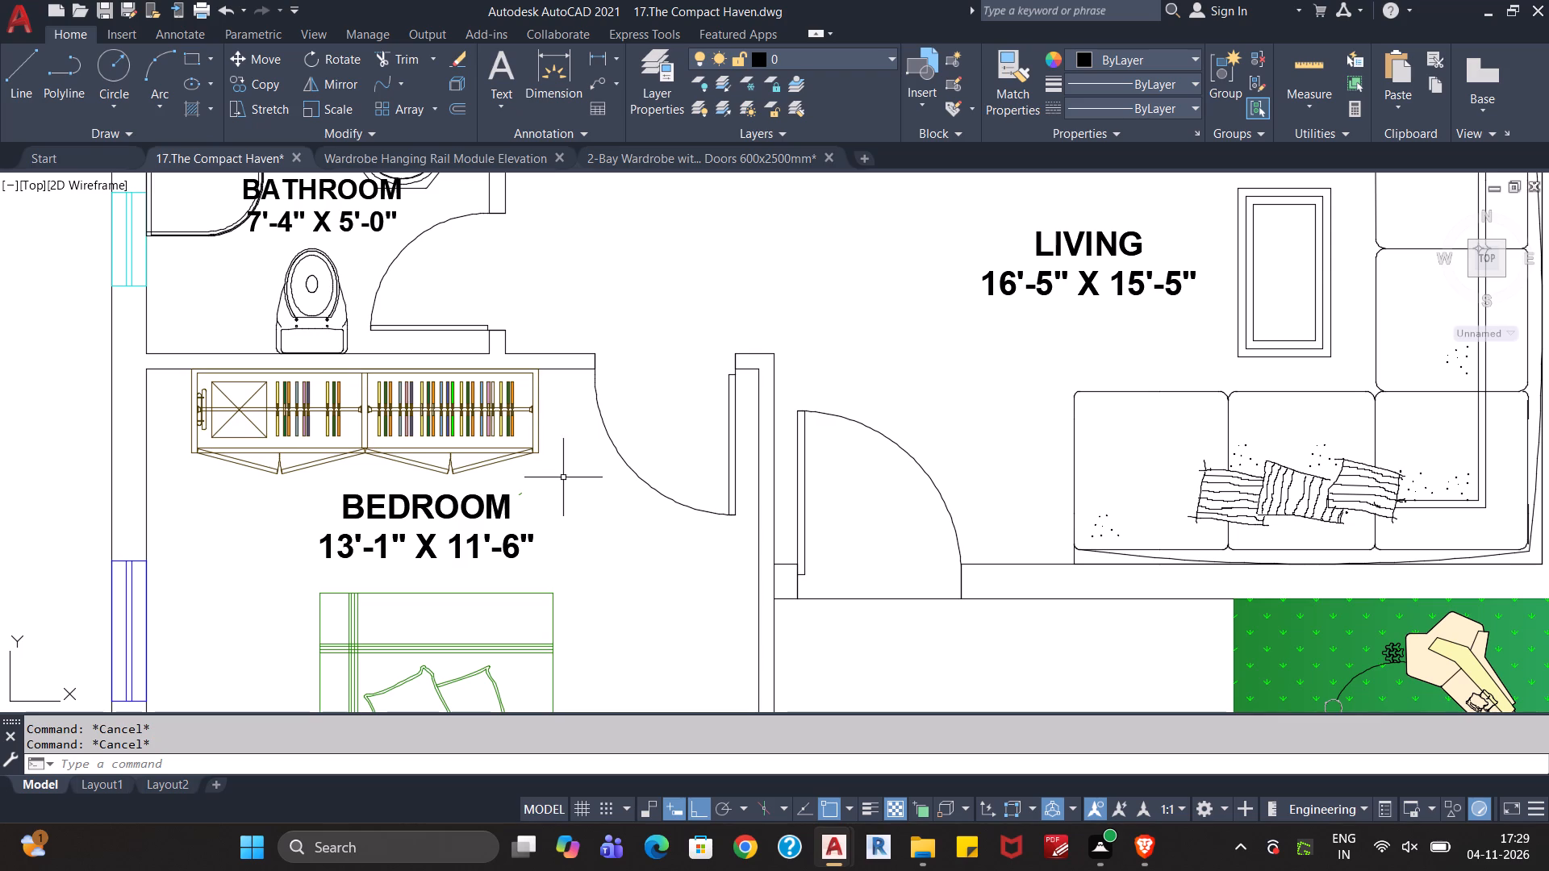
{"action": "key", "text": "Escape"}
{"action": "key", "text": "Escape"}
{"action": "middle_click_drag", "start_coordinate": [862, 366], "coordinate": [862, 384]}
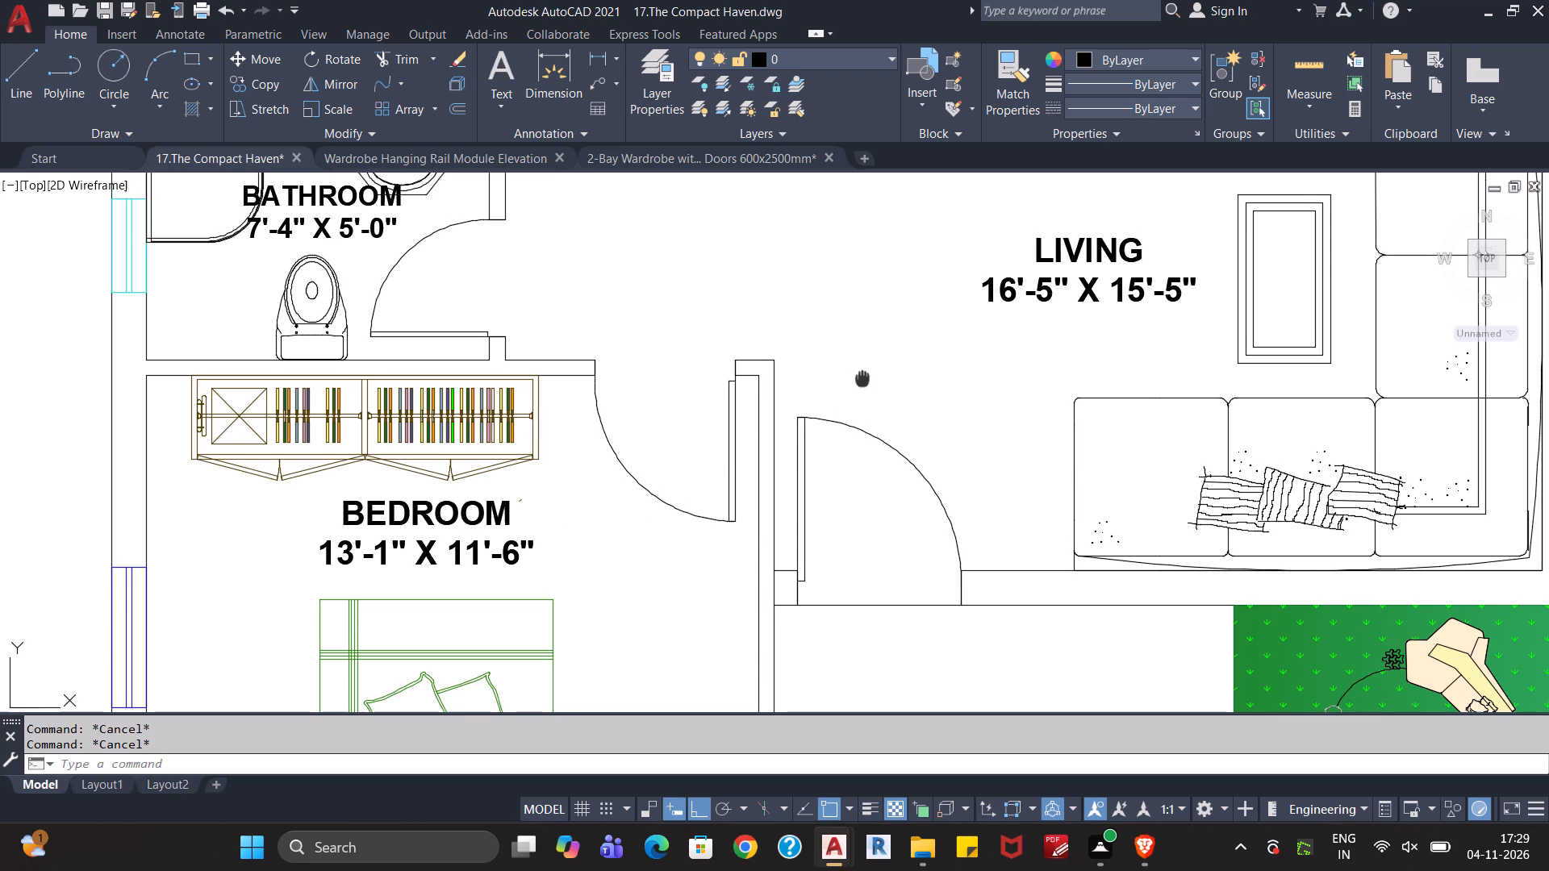
{"action": "middle_click_drag", "start_coordinate": [862, 384], "coordinate": [801, 479]}
{"action": "scroll", "coordinate": [801, 479], "scroll_direction": "down", "scroll_amount": 1}
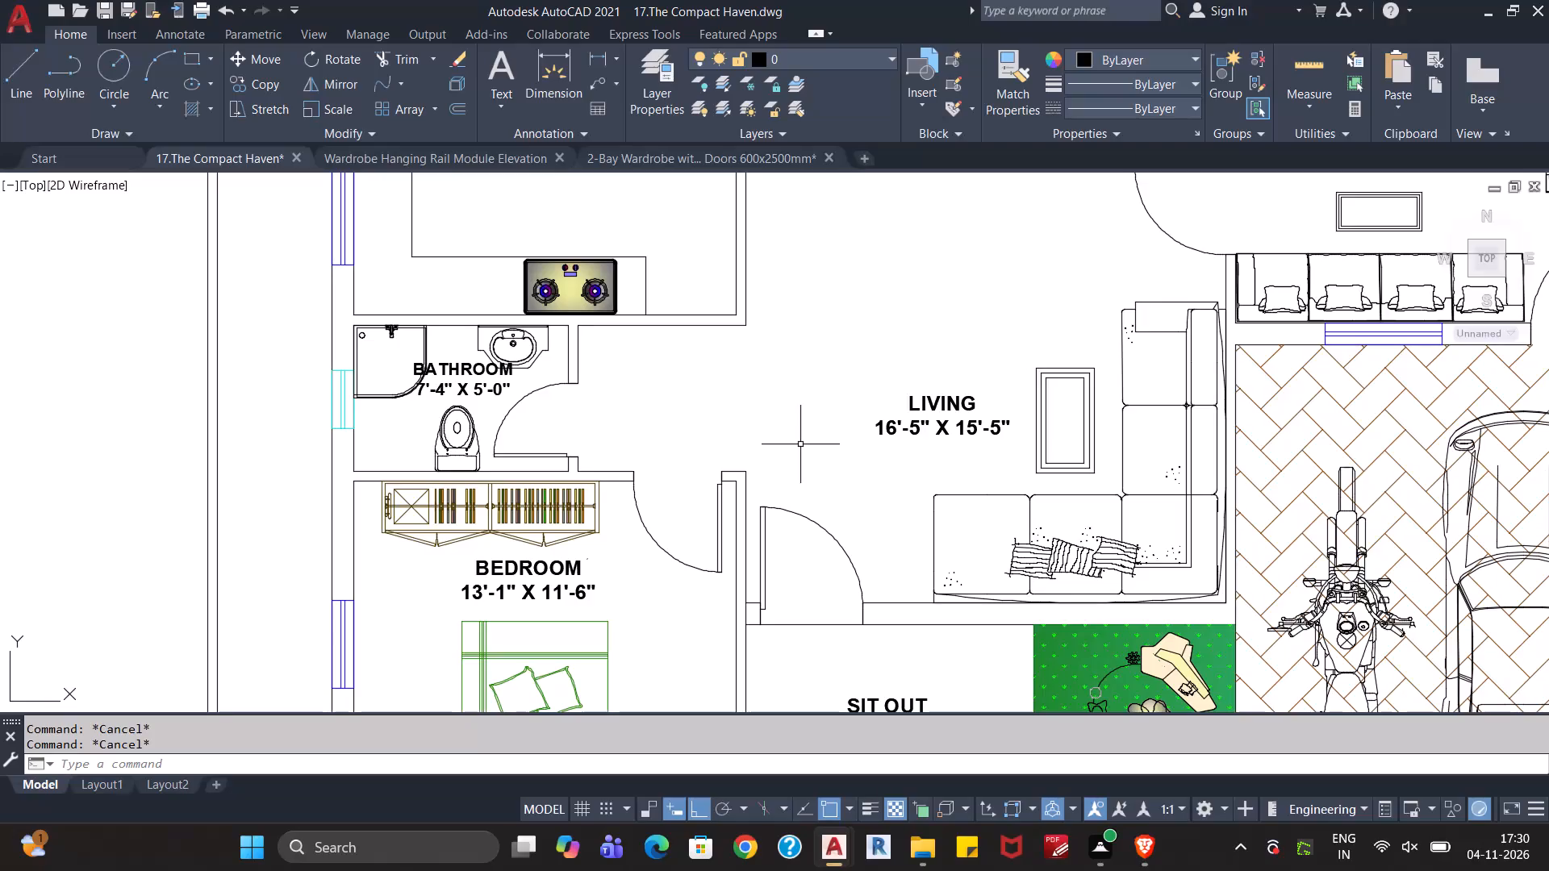
{"action": "scroll", "coordinate": [797, 410], "scroll_direction": "down", "scroll_amount": 2}
{"action": "middle_click_drag", "start_coordinate": [797, 410], "coordinate": [747, 374]}
{"action": "scroll", "coordinate": [747, 374], "scroll_direction": "down", "scroll_amount": 1}
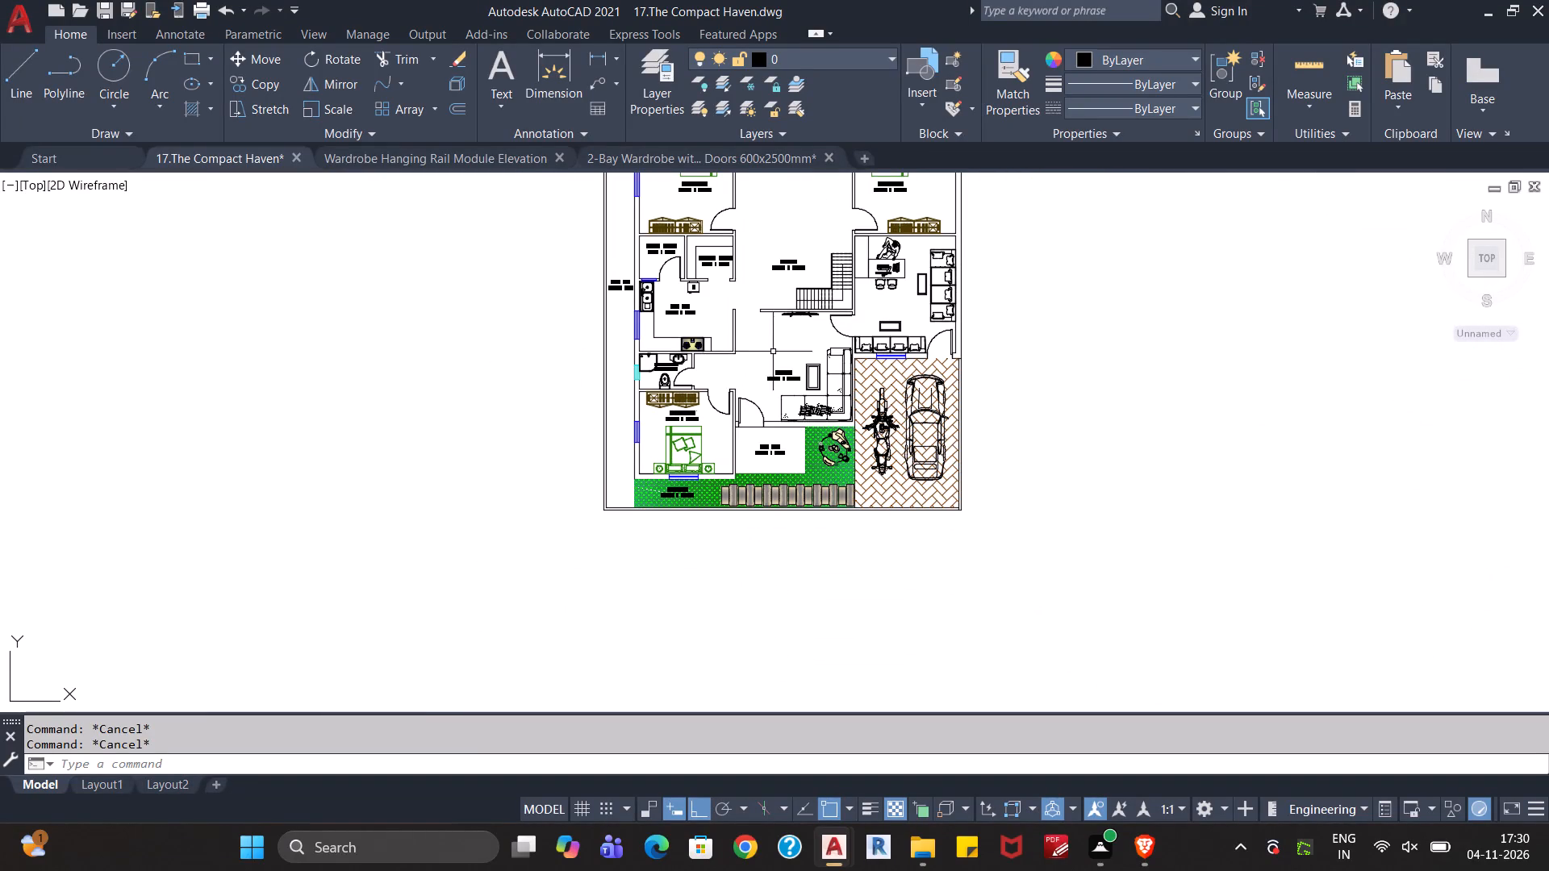
{"action": "middle_click_drag", "start_coordinate": [774, 347], "coordinate": [754, 412]}
{"action": "scroll", "coordinate": [739, 422], "scroll_direction": "up", "scroll_amount": 2}
{"action": "middle_click_drag", "start_coordinate": [732, 390], "coordinate": [716, 509]}
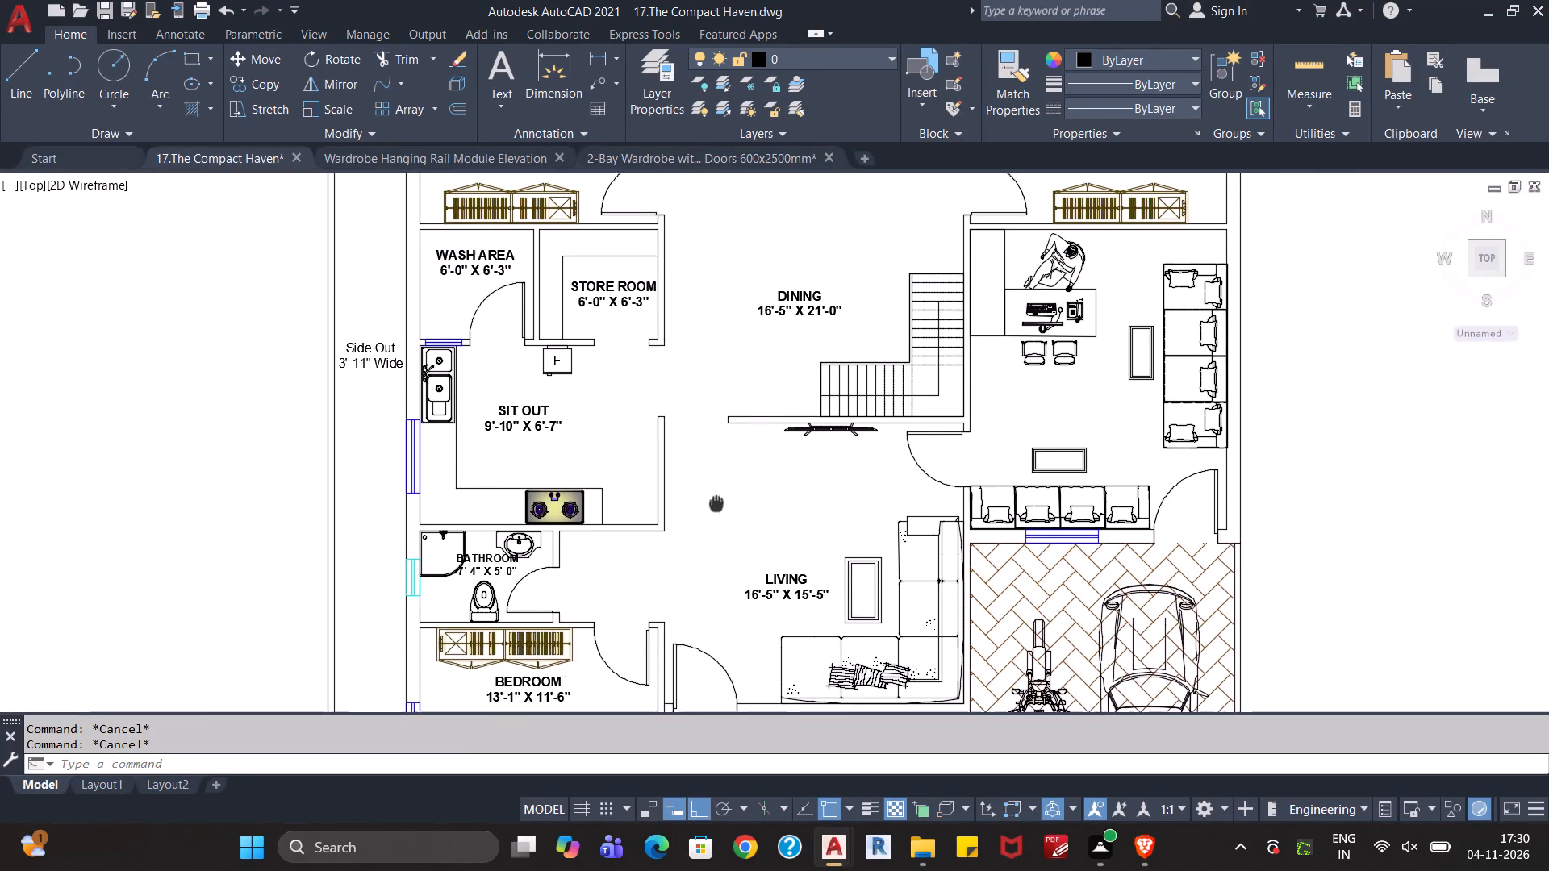
{"action": "middle_click_drag", "start_coordinate": [716, 509], "coordinate": [716, 529]}
{"action": "scroll", "coordinate": [712, 404], "scroll_direction": "up", "scroll_amount": 1}
{"action": "middle_click_drag", "start_coordinate": [712, 403], "coordinate": [705, 438]}
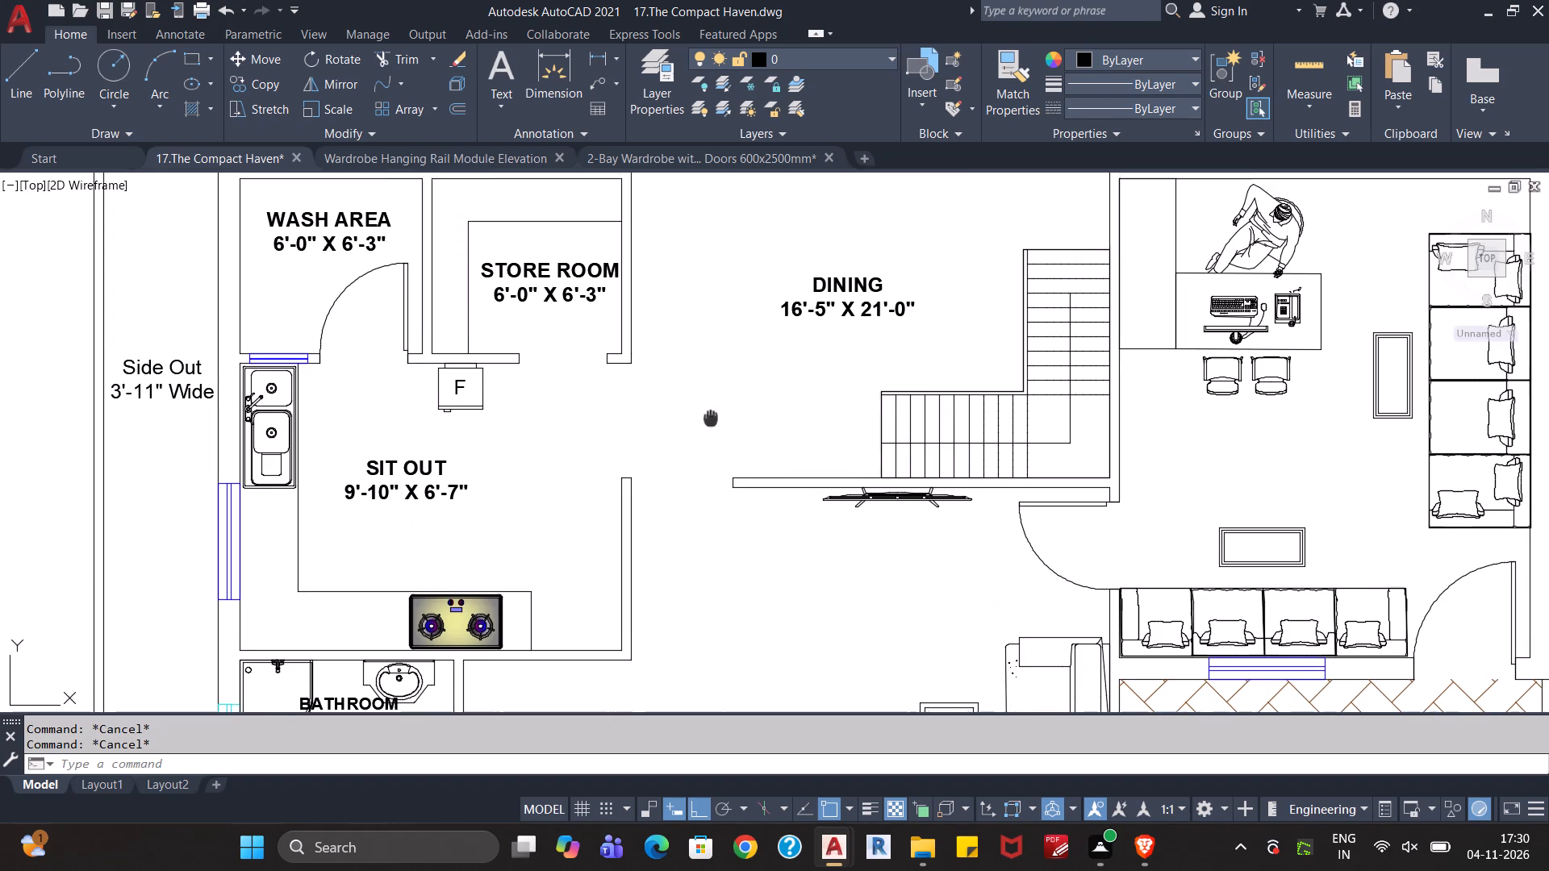
{"action": "middle_click_drag", "start_coordinate": [705, 438], "coordinate": [657, 565]}
{"action": "scroll", "coordinate": [683, 406], "scroll_direction": "down", "scroll_amount": 1}
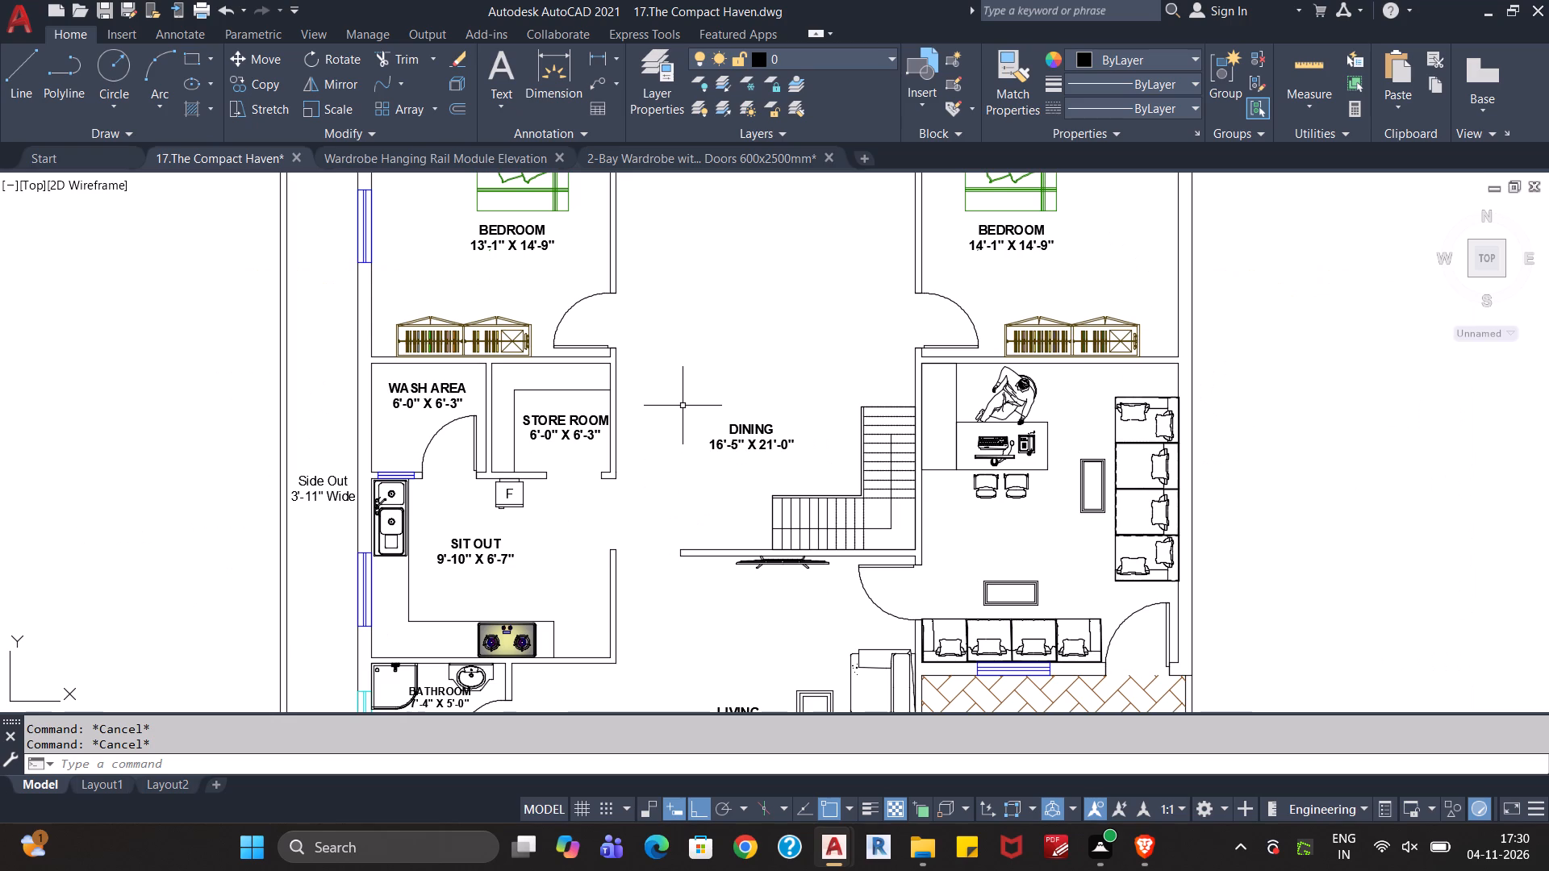
{"action": "key", "text": "Escape"}
{"action": "key", "text": "Escape"}
{"action": "scroll", "coordinate": [683, 405], "scroll_direction": "down", "scroll_amount": 1}
{"action": "middle_click_drag", "start_coordinate": [713, 355], "coordinate": [704, 419]}
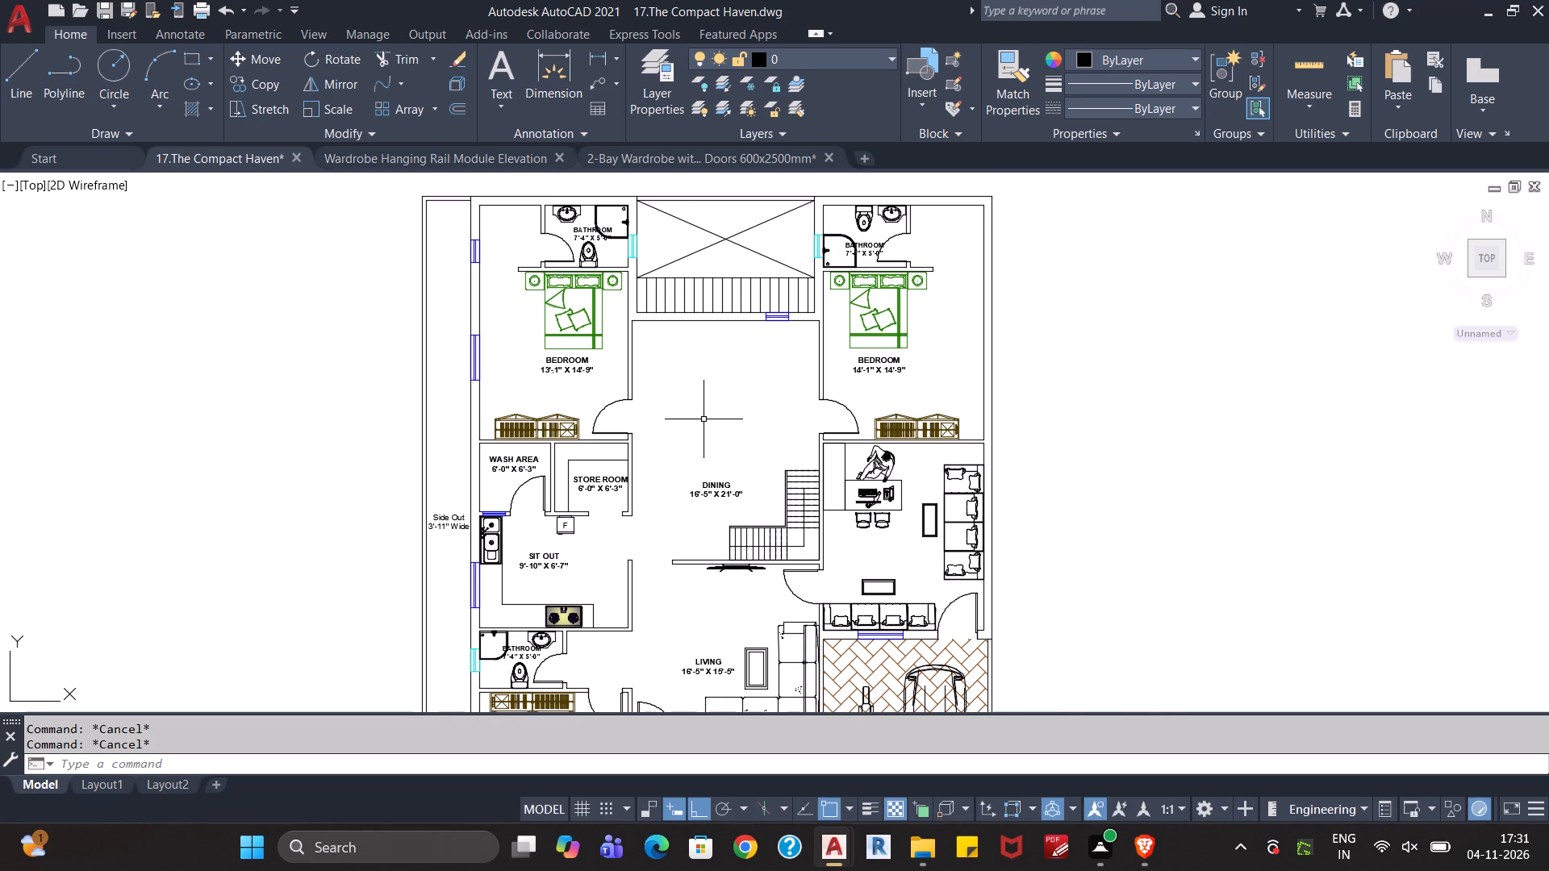
{"action": "key", "text": "Escape"}
{"action": "key", "text": "Escape"}
{"action": "scroll", "coordinate": [704, 419], "scroll_direction": "down", "scroll_amount": 1}
{"action": "middle_click_drag", "start_coordinate": [704, 419], "coordinate": [698, 377]}
{"action": "middle_click_drag", "start_coordinate": [705, 385], "coordinate": [697, 369]}
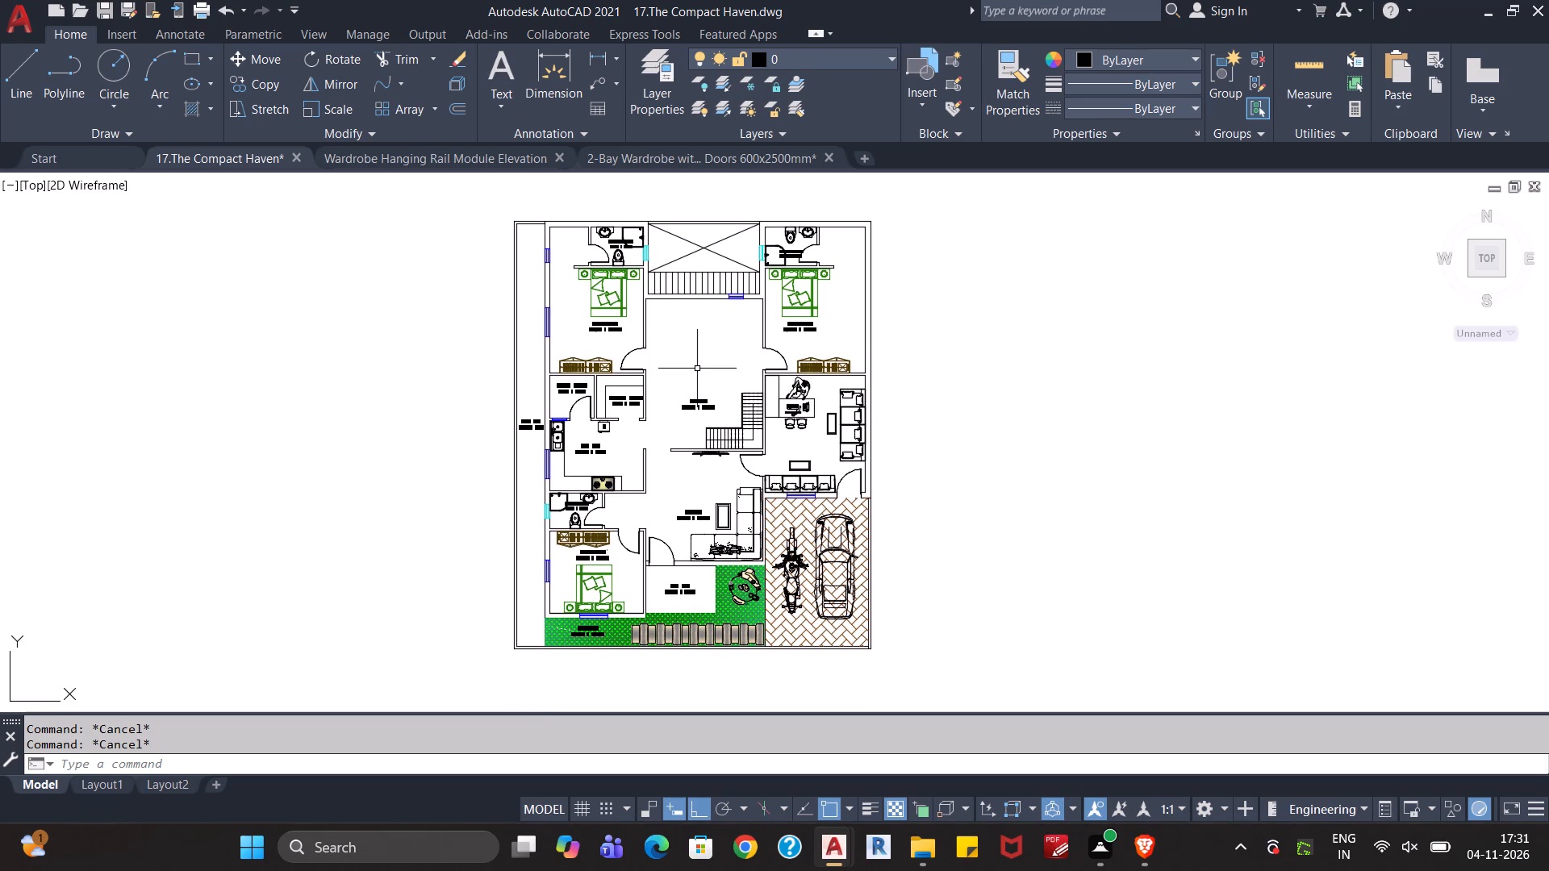
{"action": "middle_click_drag", "start_coordinate": [680, 373], "coordinate": [678, 346]}
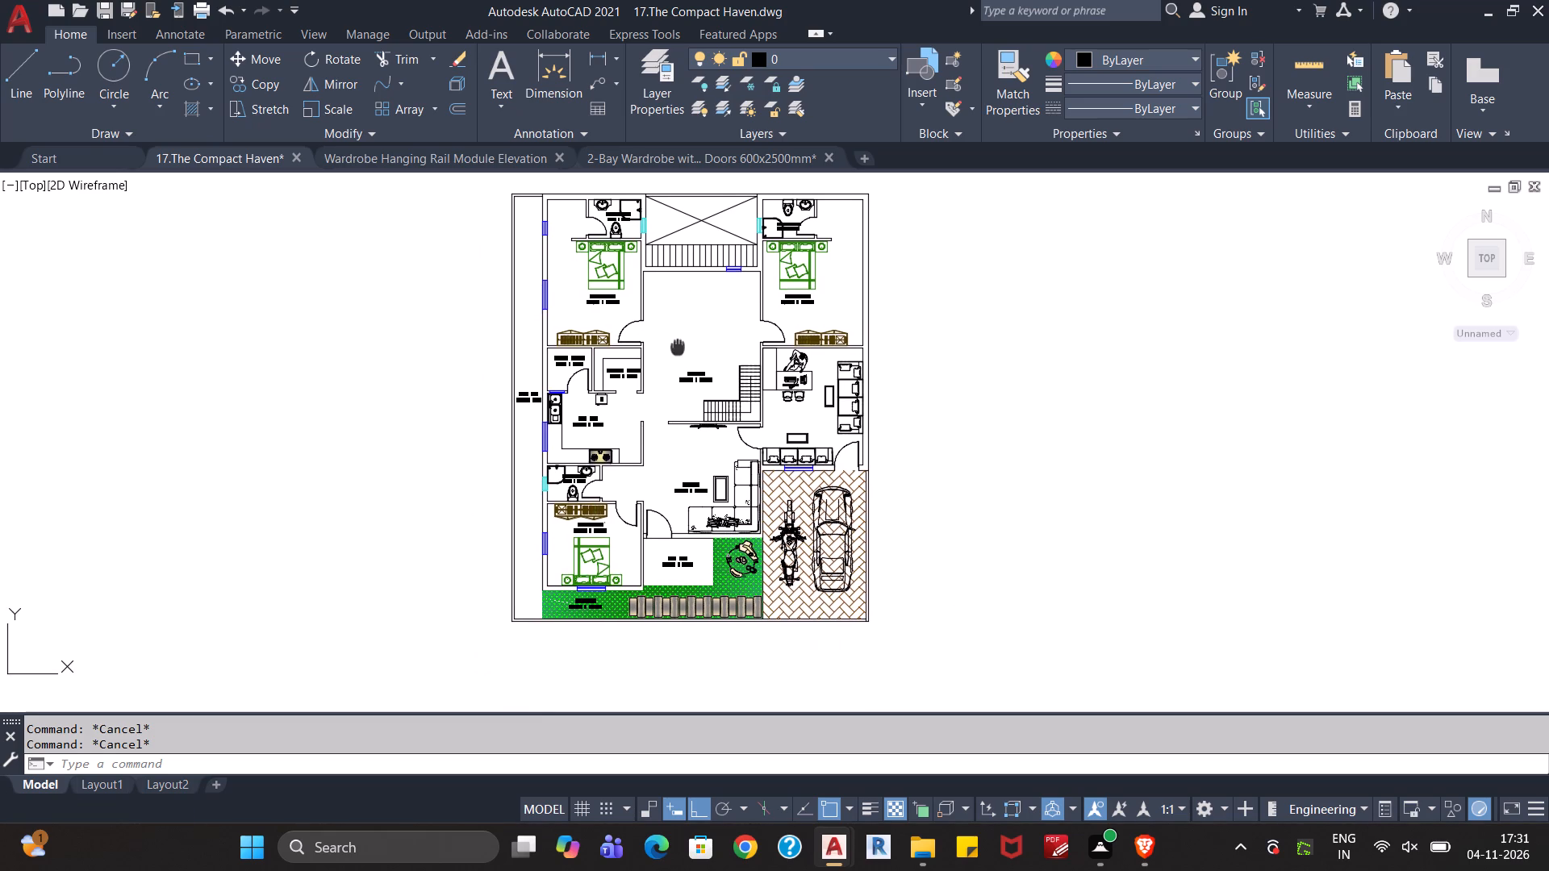
{"action": "scroll", "coordinate": [670, 388], "scroll_direction": "up", "scroll_amount": 2}
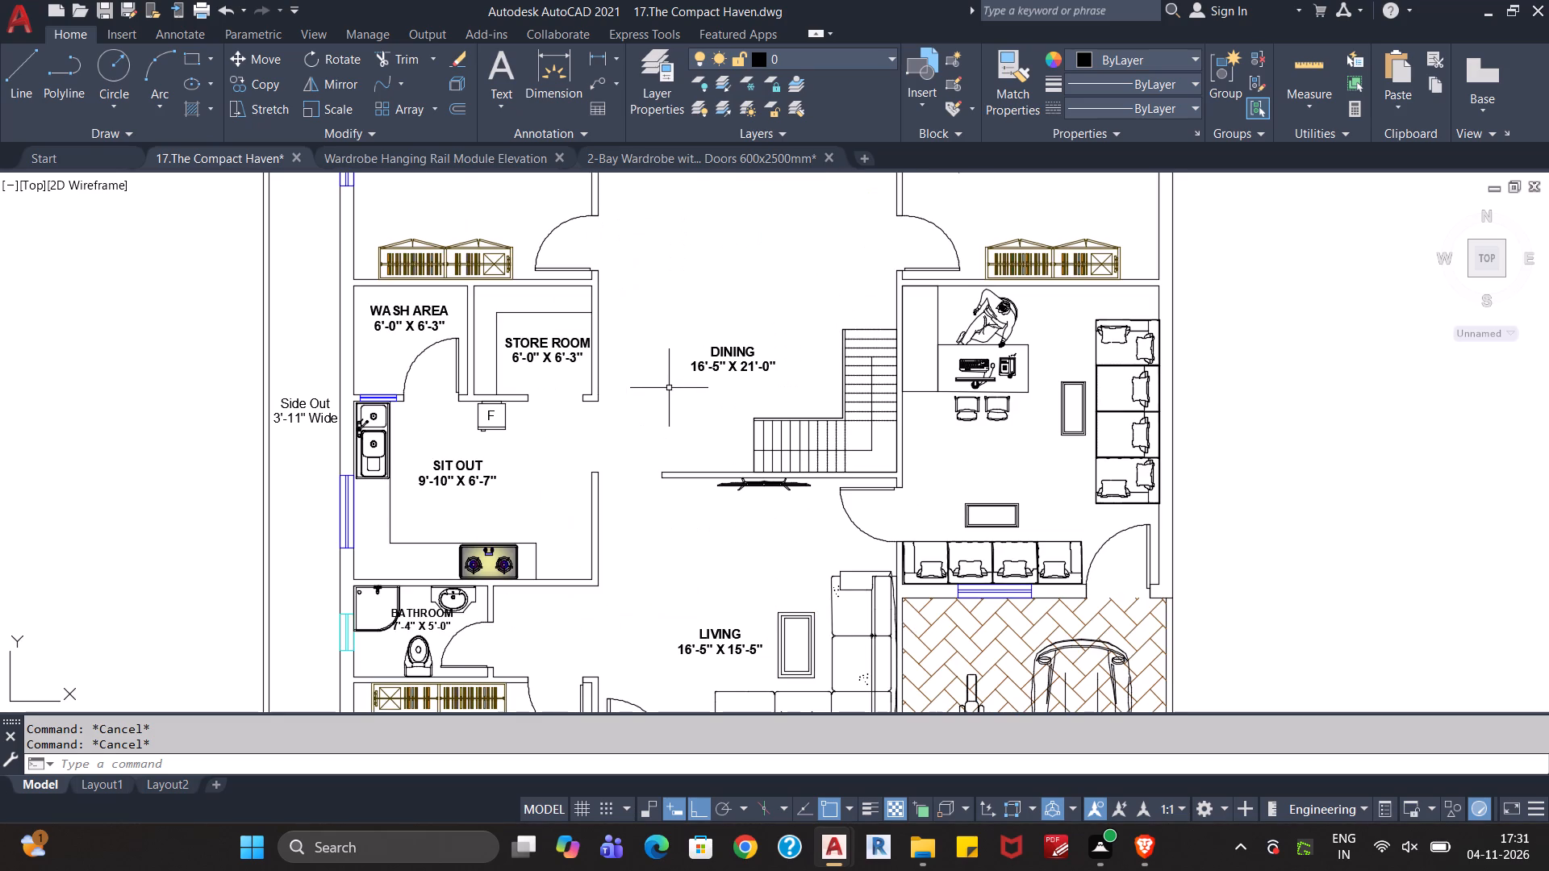
Save the Compact Haven drawing.
{"action": "key", "text": "ctrl+s"}
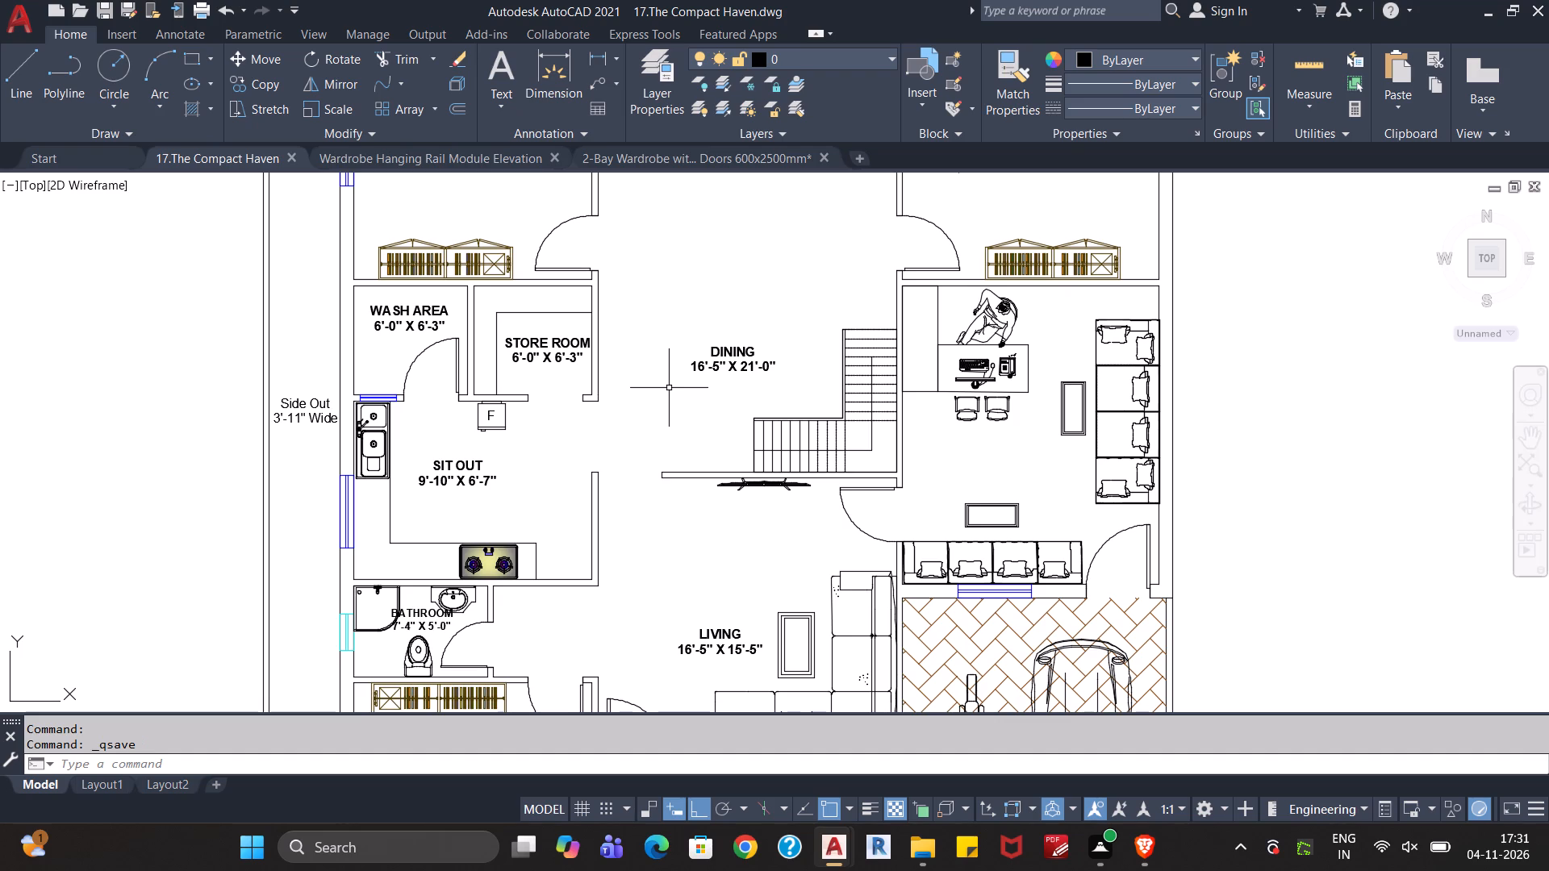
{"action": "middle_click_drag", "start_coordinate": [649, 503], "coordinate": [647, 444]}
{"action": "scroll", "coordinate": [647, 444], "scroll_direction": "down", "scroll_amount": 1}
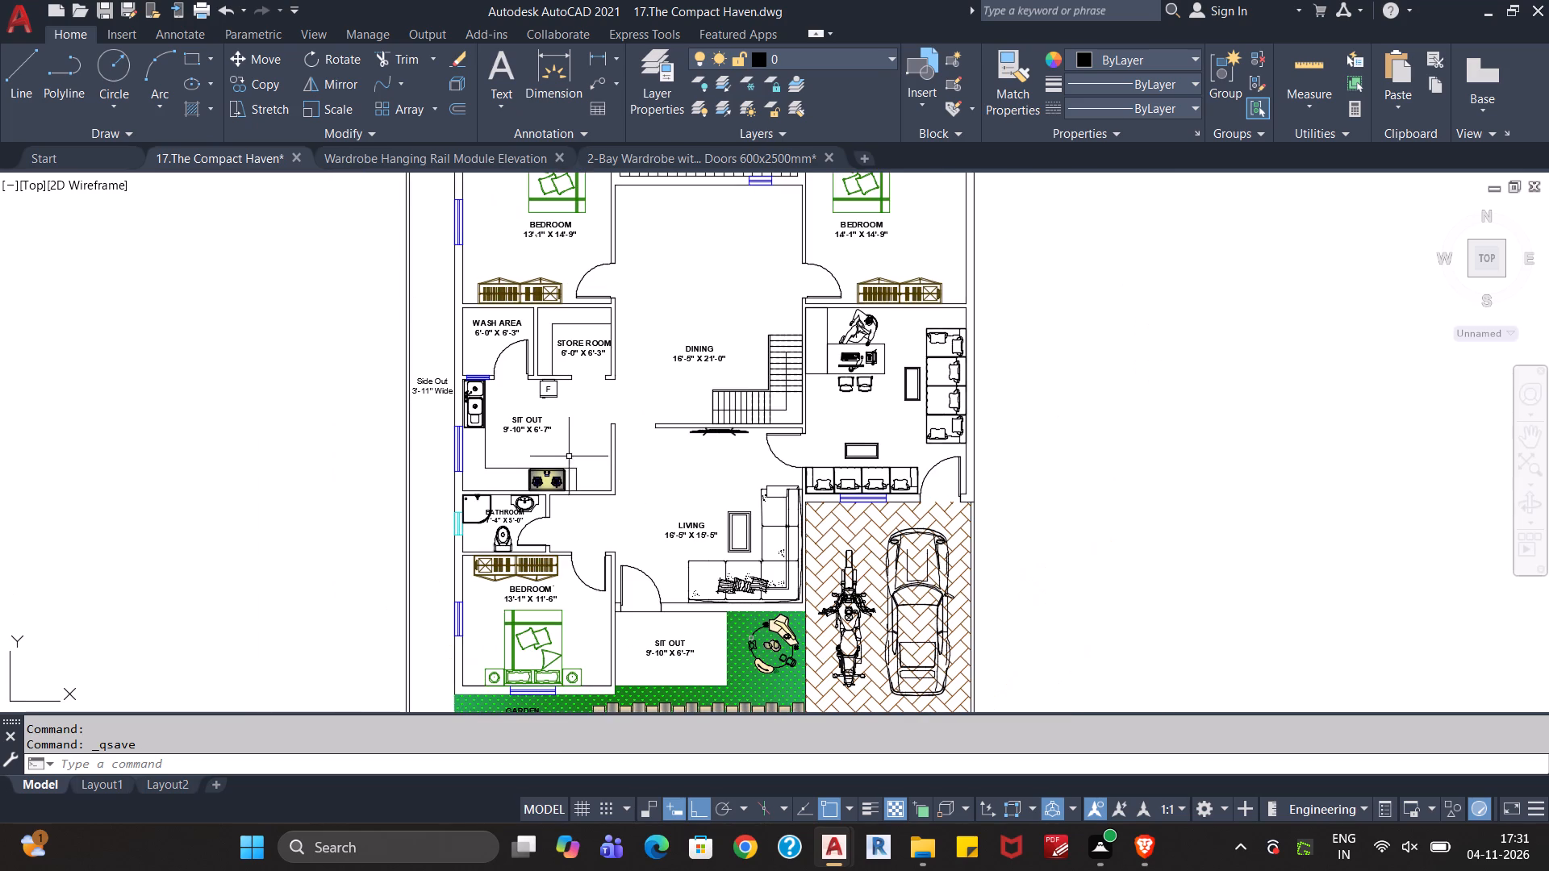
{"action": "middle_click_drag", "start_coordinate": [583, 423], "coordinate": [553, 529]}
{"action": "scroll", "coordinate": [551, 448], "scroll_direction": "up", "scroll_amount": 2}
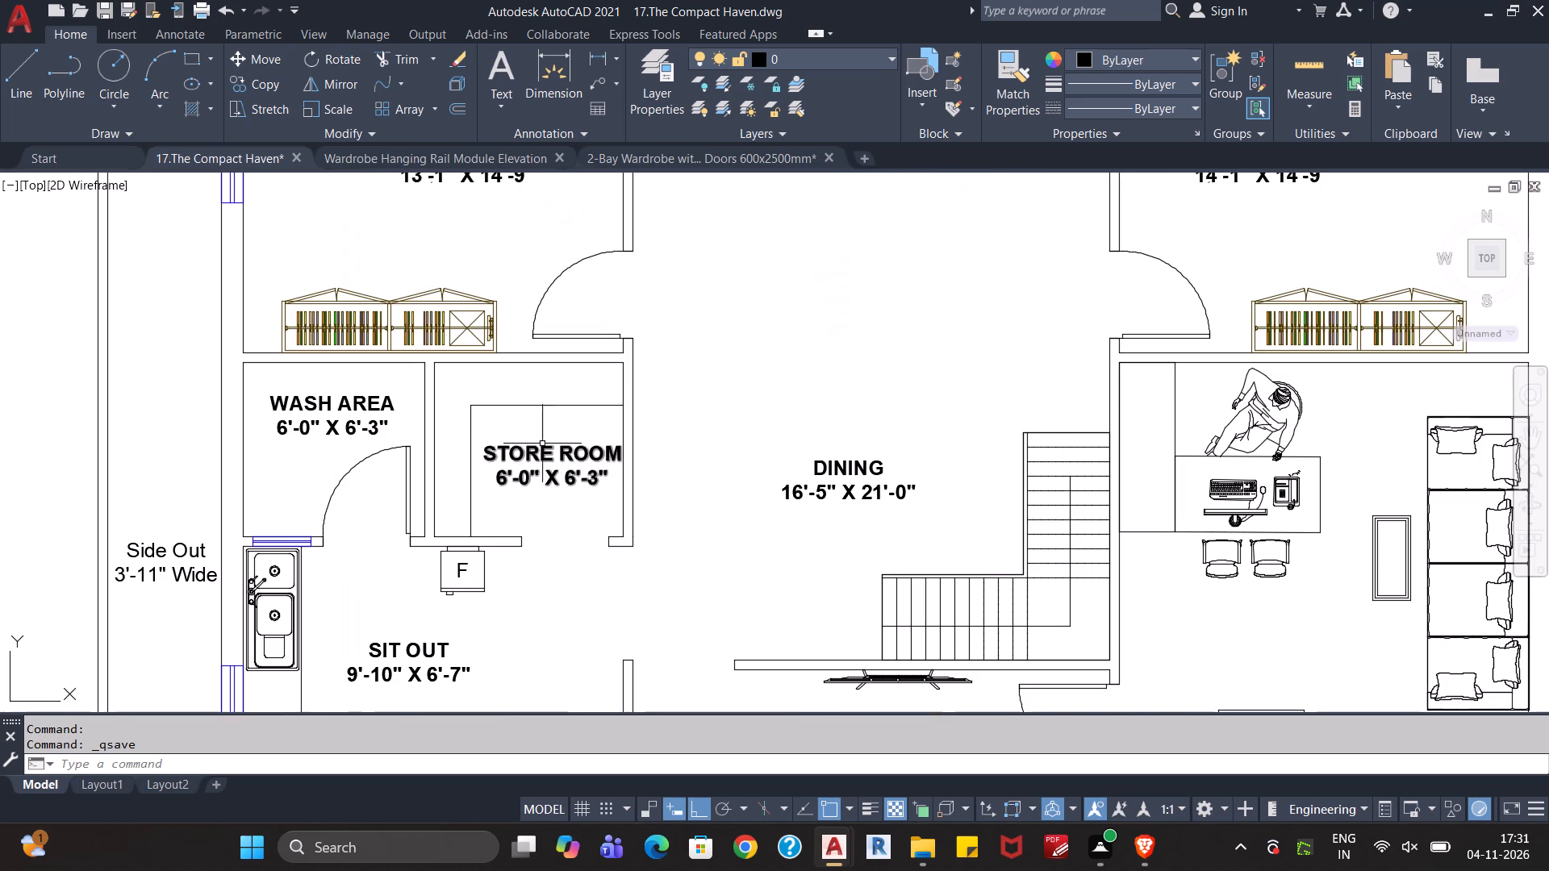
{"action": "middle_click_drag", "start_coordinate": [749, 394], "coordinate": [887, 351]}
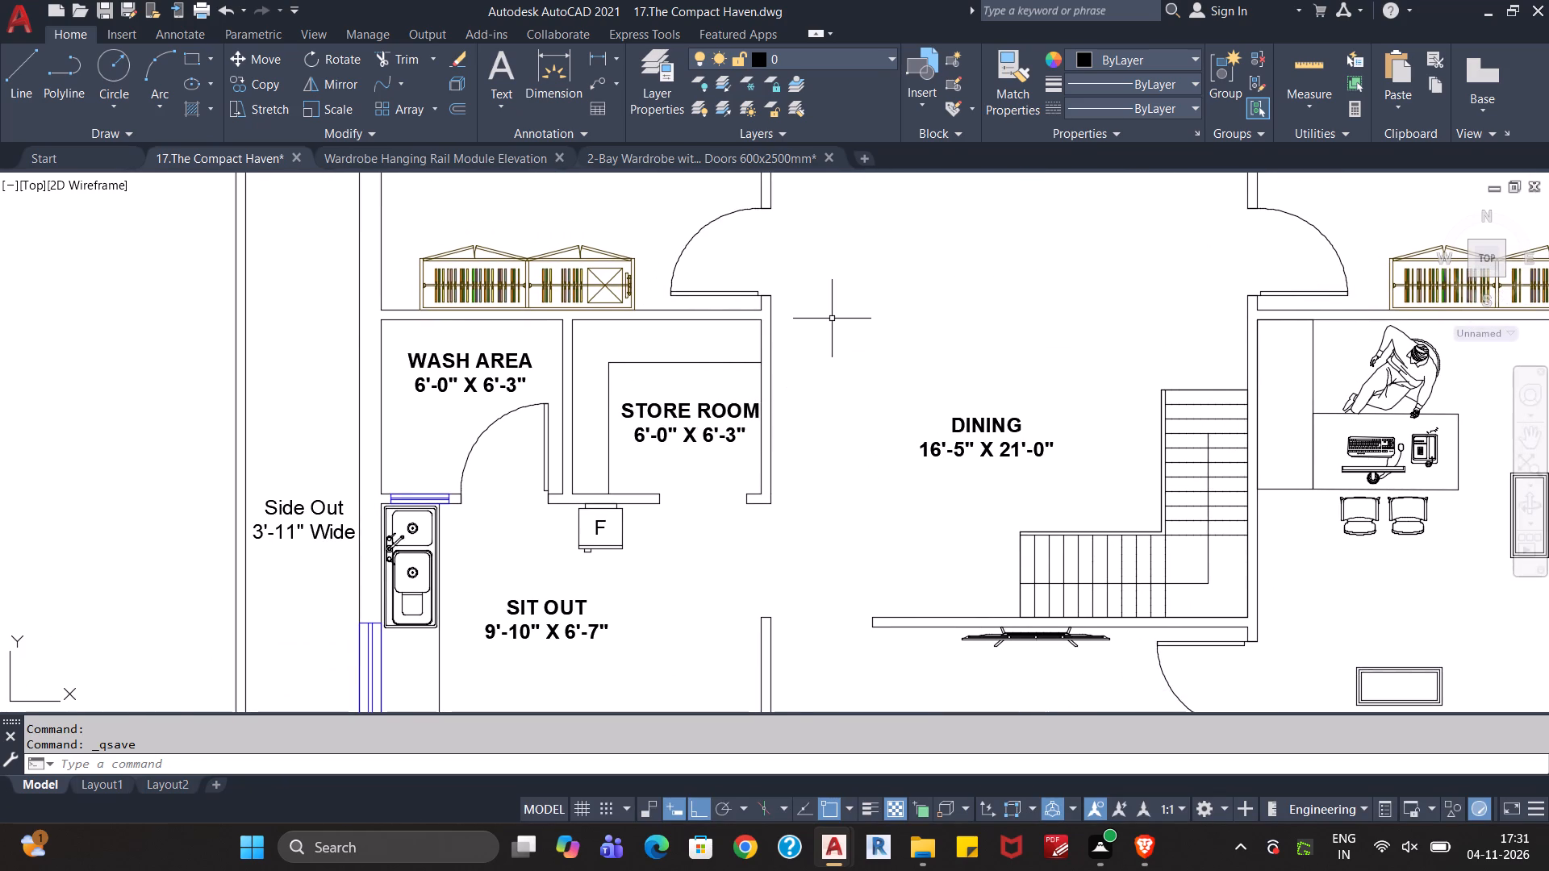
Close the 2-Bay Wardrobe with Bi-Fold Doors 600x2500mm drawing.
{"action": "key", "text": "ctrl+o"}
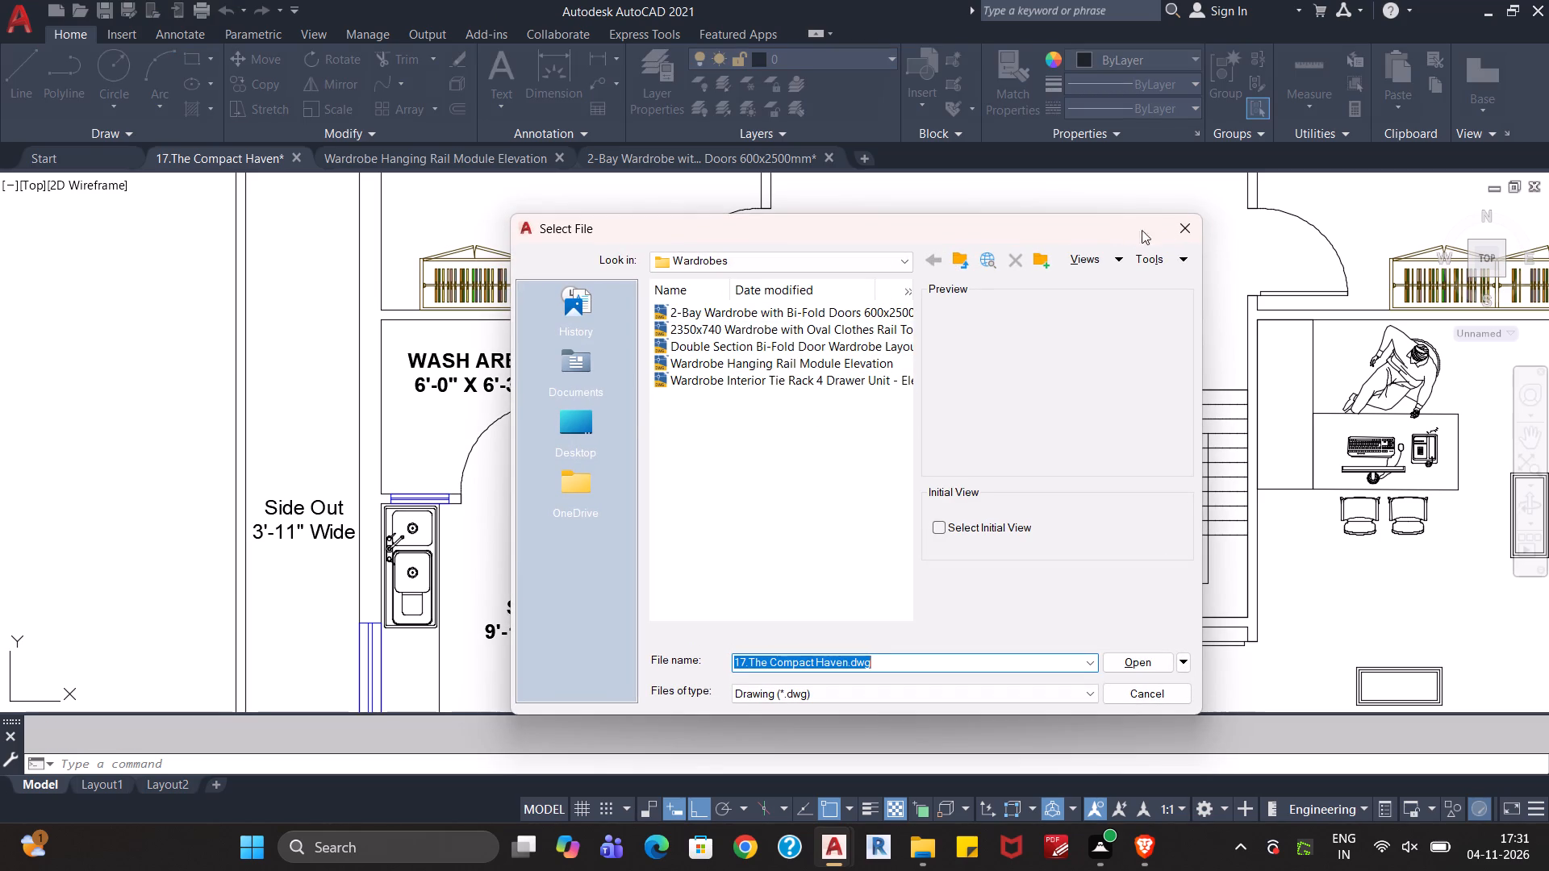
{"action": "left_click", "coordinate": [1171, 230]}
{"action": "left_click", "coordinate": [501, 160]}
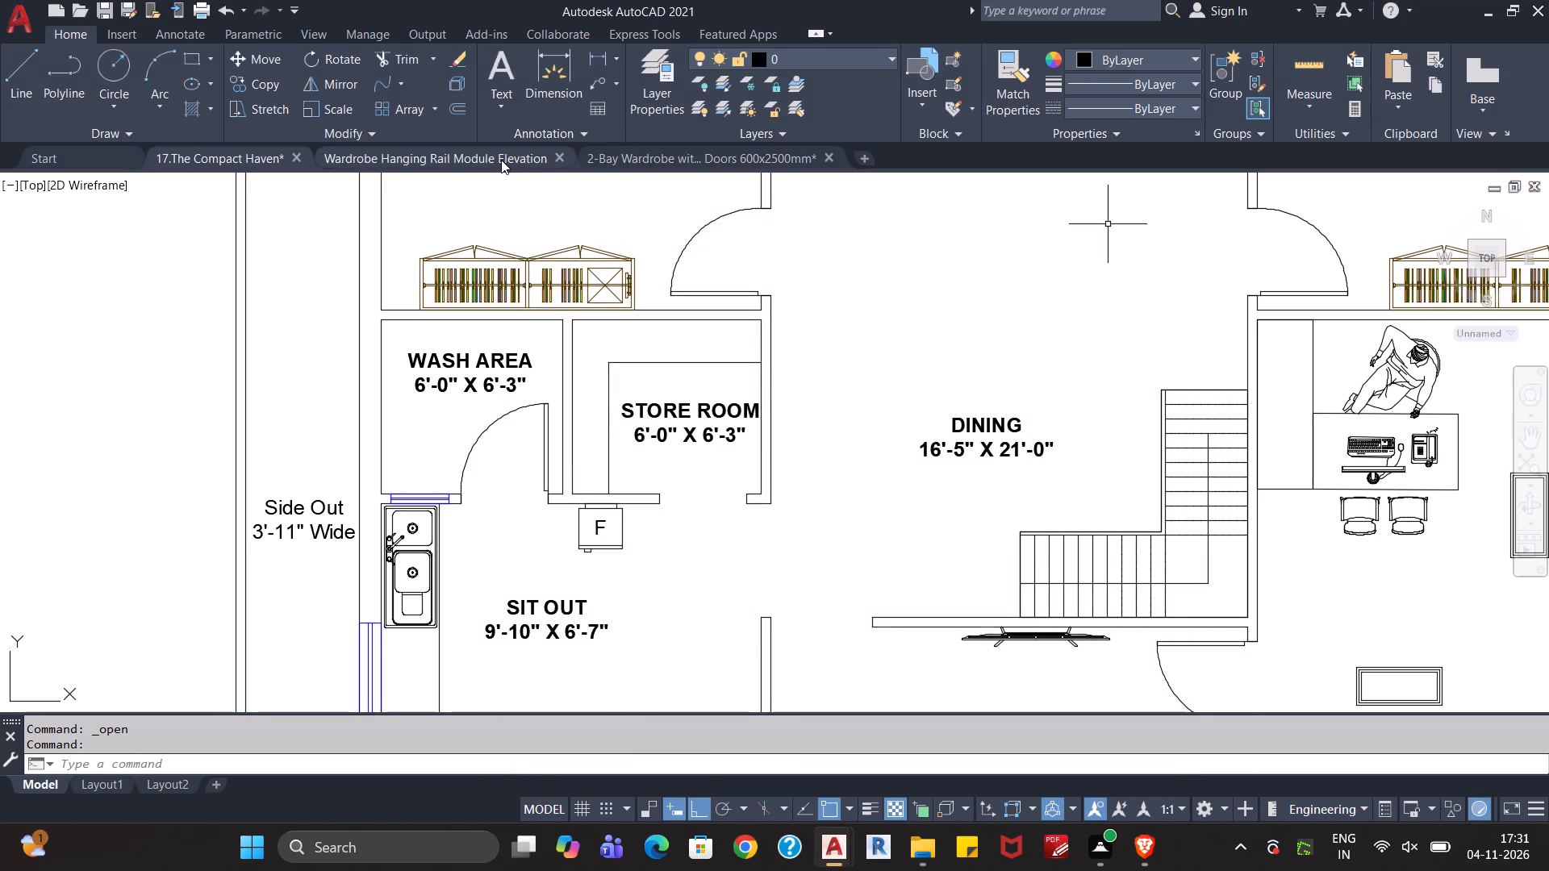
{"action": "left_click", "coordinate": [749, 155]}
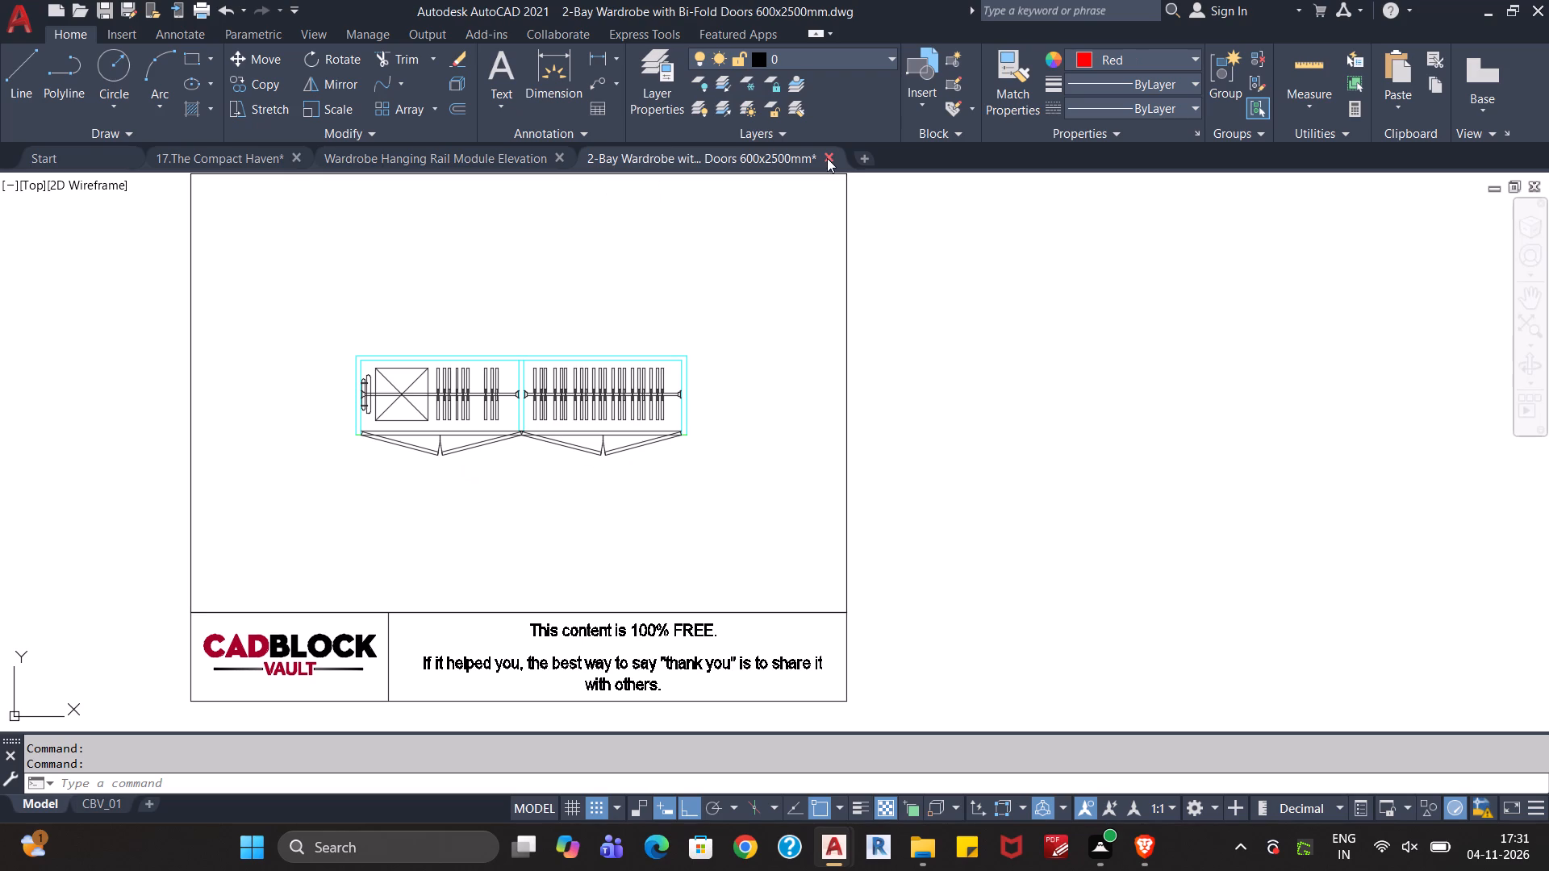
{"action": "left_click", "coordinate": [827, 157]}
{"action": "left_click", "coordinate": [816, 475]}
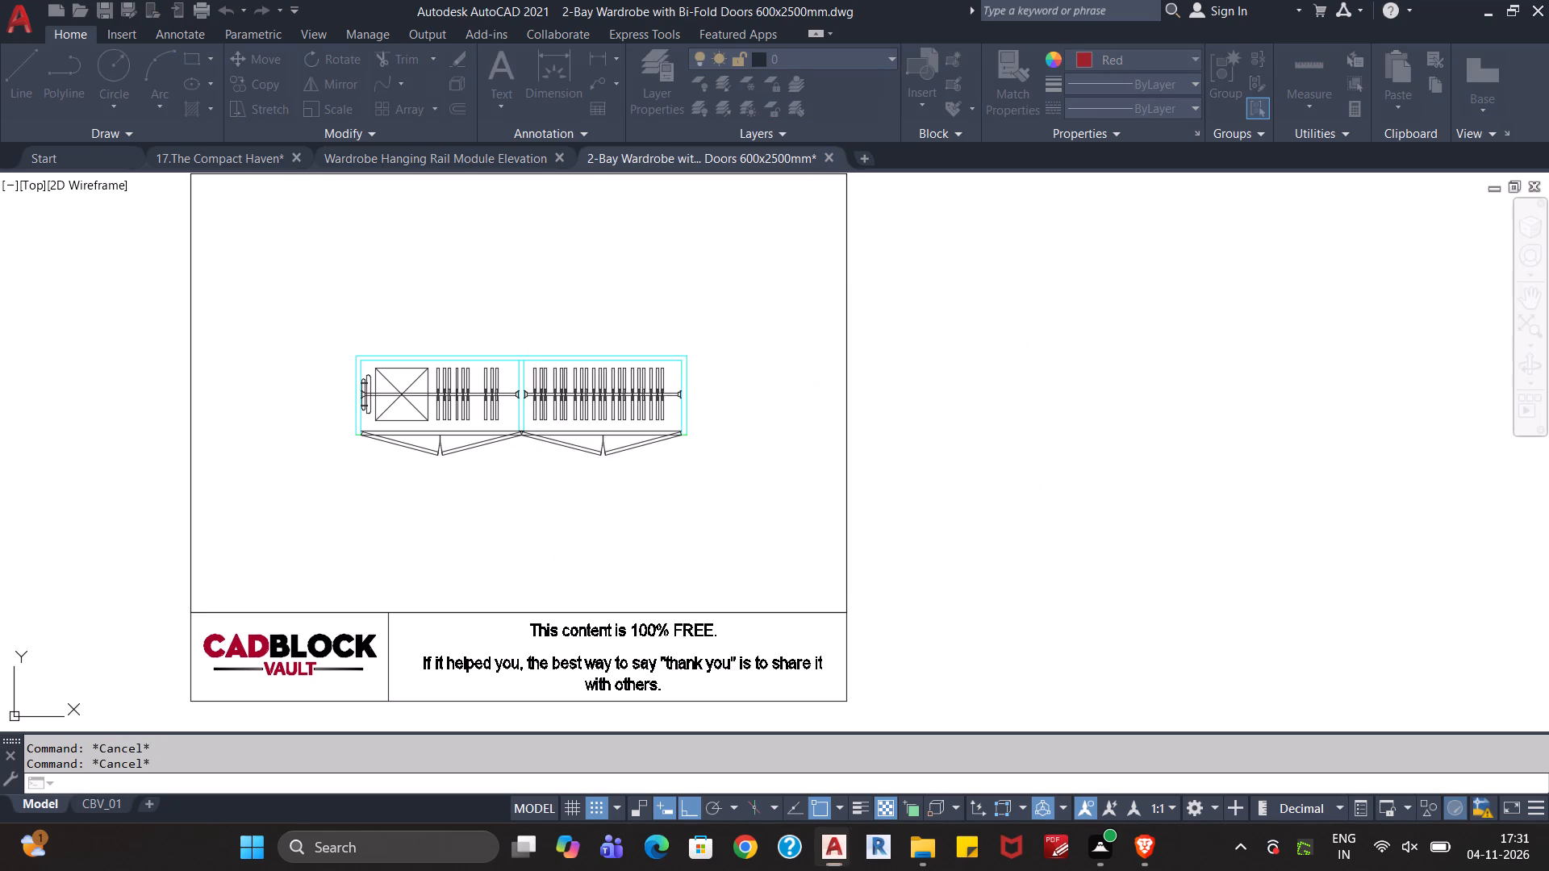
Copy the whole hanging rail wardrobe, without its title frame, from the Wardrobe Hanging Rail Module Elevation drawing.
{"action": "left_click_drag", "start_coordinate": [658, 424], "coordinate": [597, 456]}
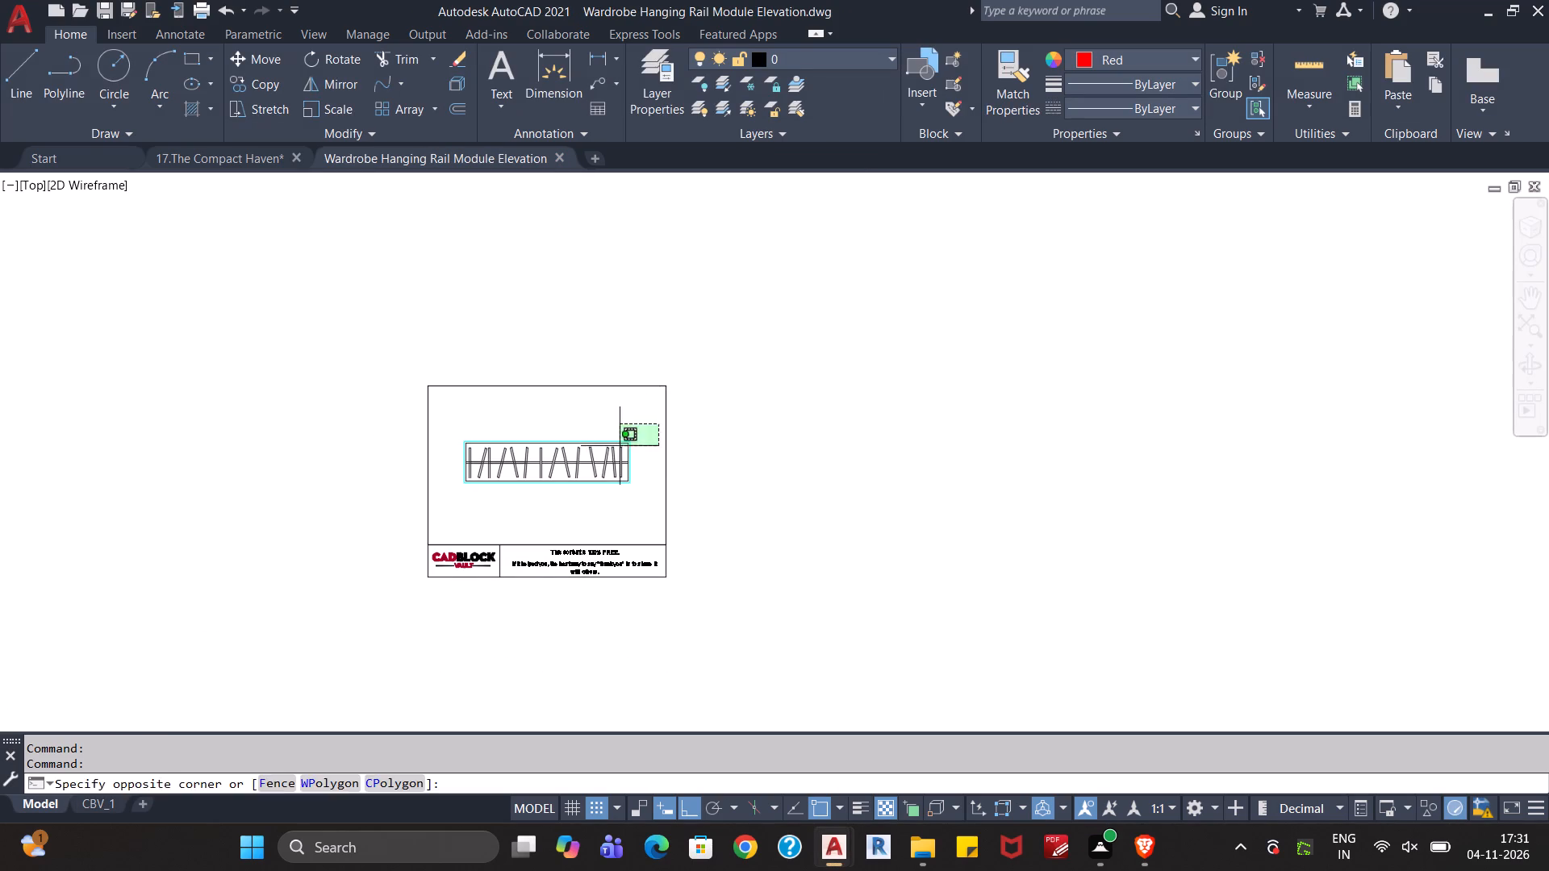
{"action": "left_click_drag", "start_coordinate": [597, 456], "coordinate": [506, 508]}
{"action": "key", "text": "Escape"}
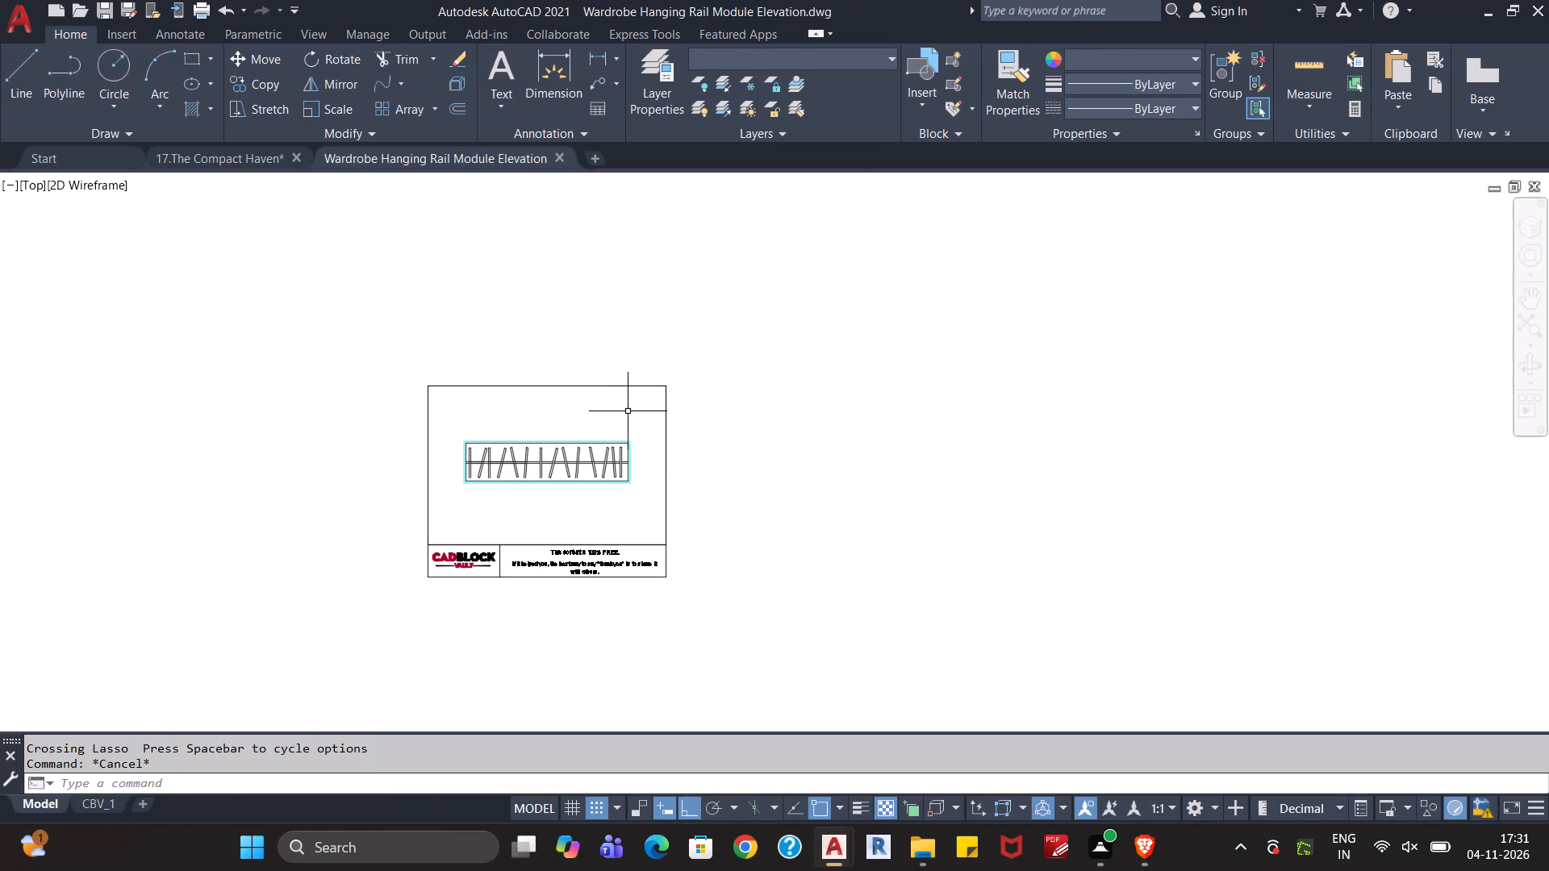
{"action": "left_click", "coordinate": [641, 412]}
{"action": "left_click", "coordinate": [450, 500]}
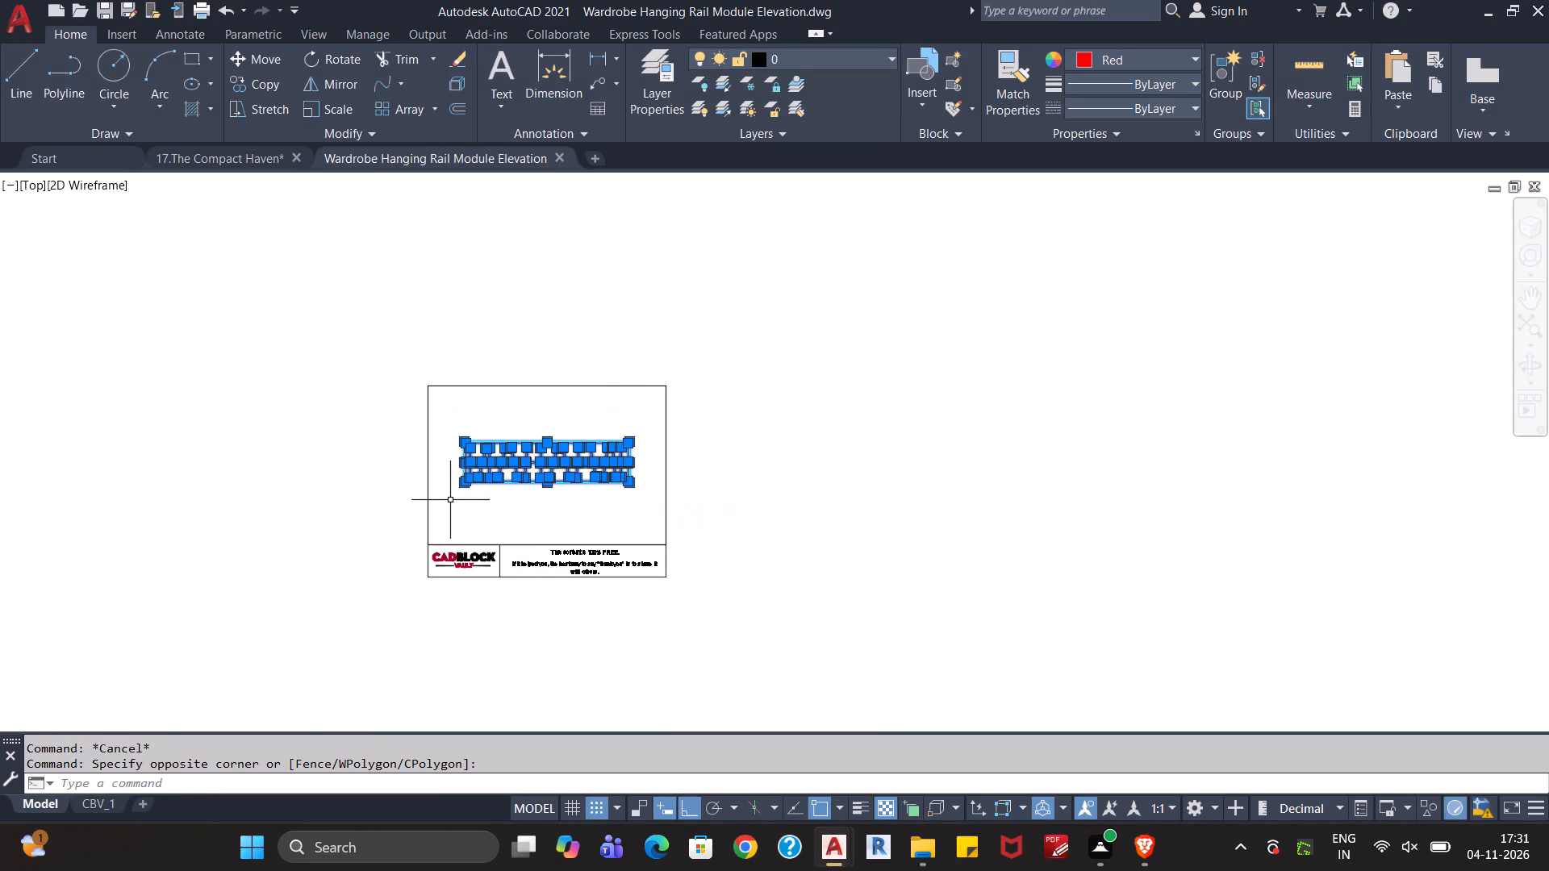
{"action": "key", "text": "ctrl+c"}
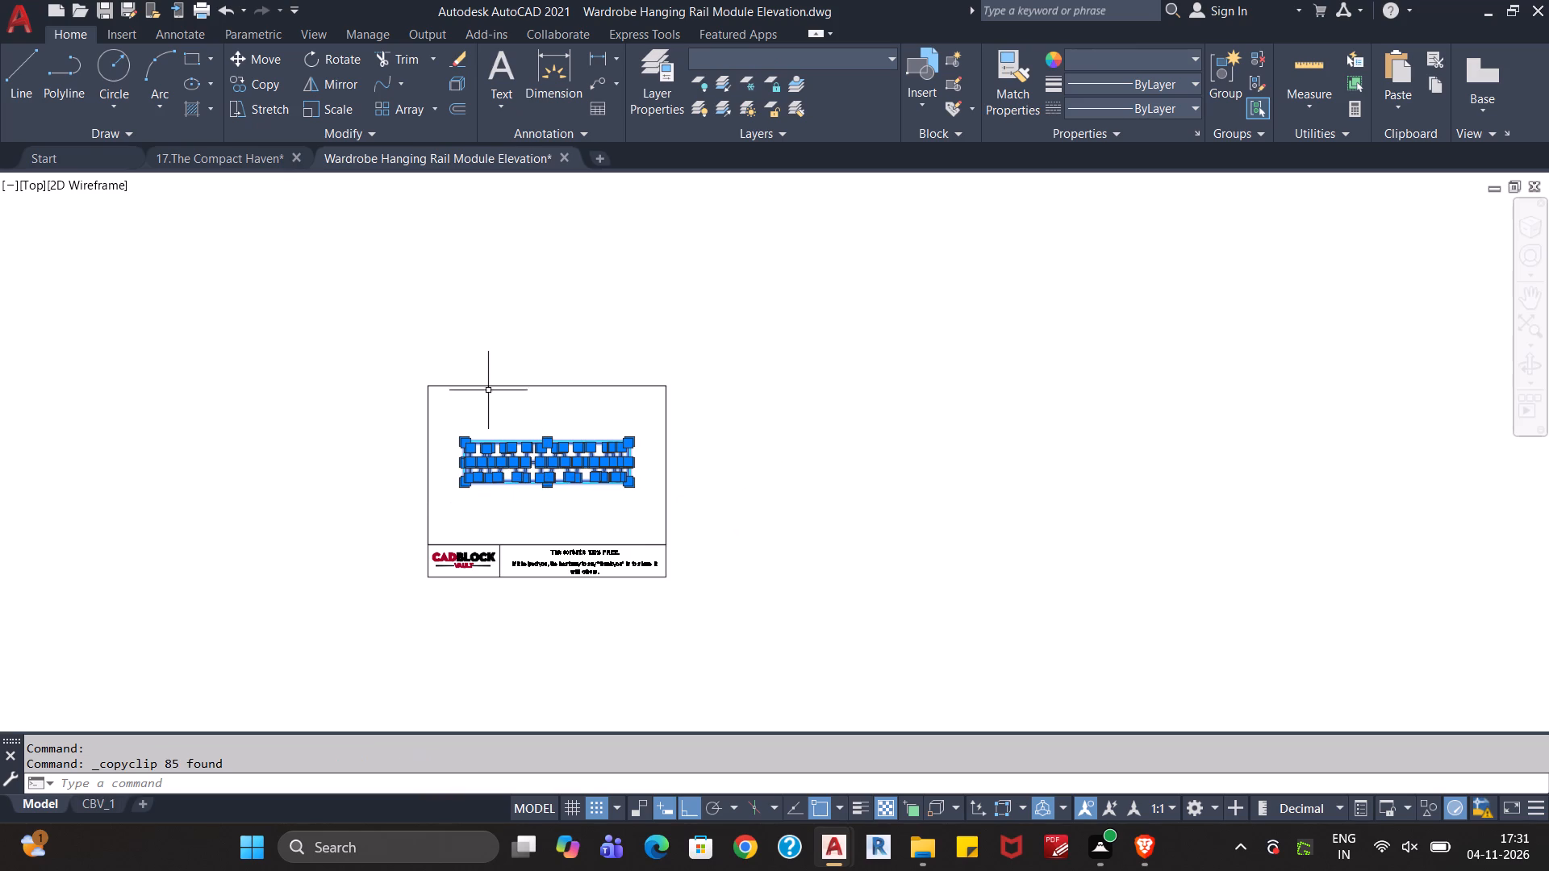
Paste the hanging rail wardrobe into The Compact Haven drawing, in the empty space to the right of the floor plan.
{"action": "left_click", "coordinate": [251, 157]}
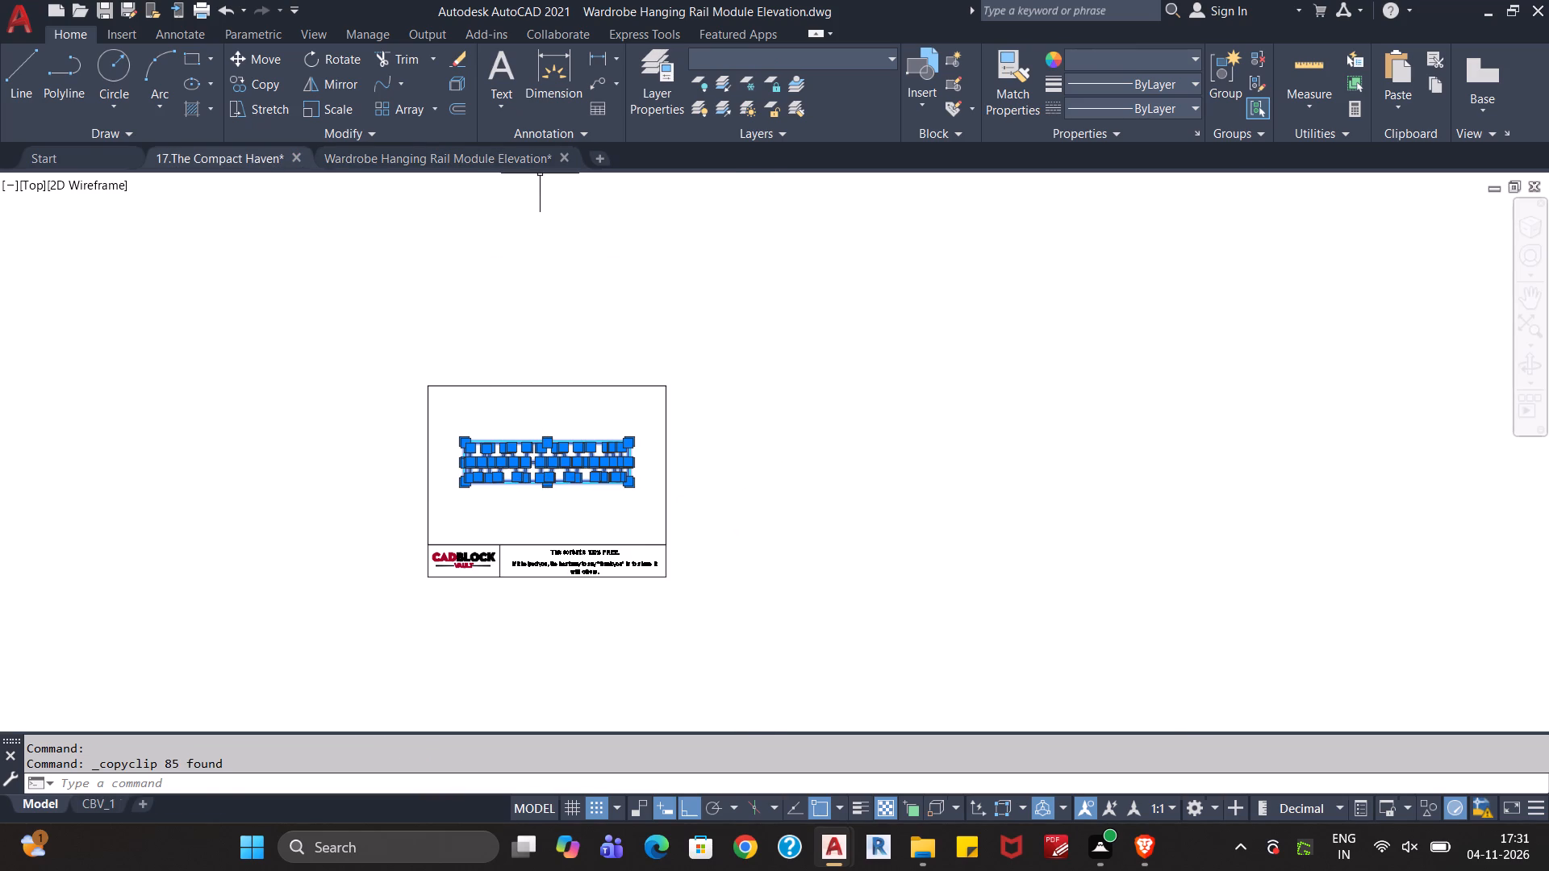
{"action": "scroll", "coordinate": [634, 350], "scroll_direction": "down", "scroll_amount": 4}
{"action": "scroll", "coordinate": [745, 354], "scroll_direction": "down", "scroll_amount": 3}
{"action": "middle_click_drag", "start_coordinate": [938, 345], "coordinate": [730, 411]}
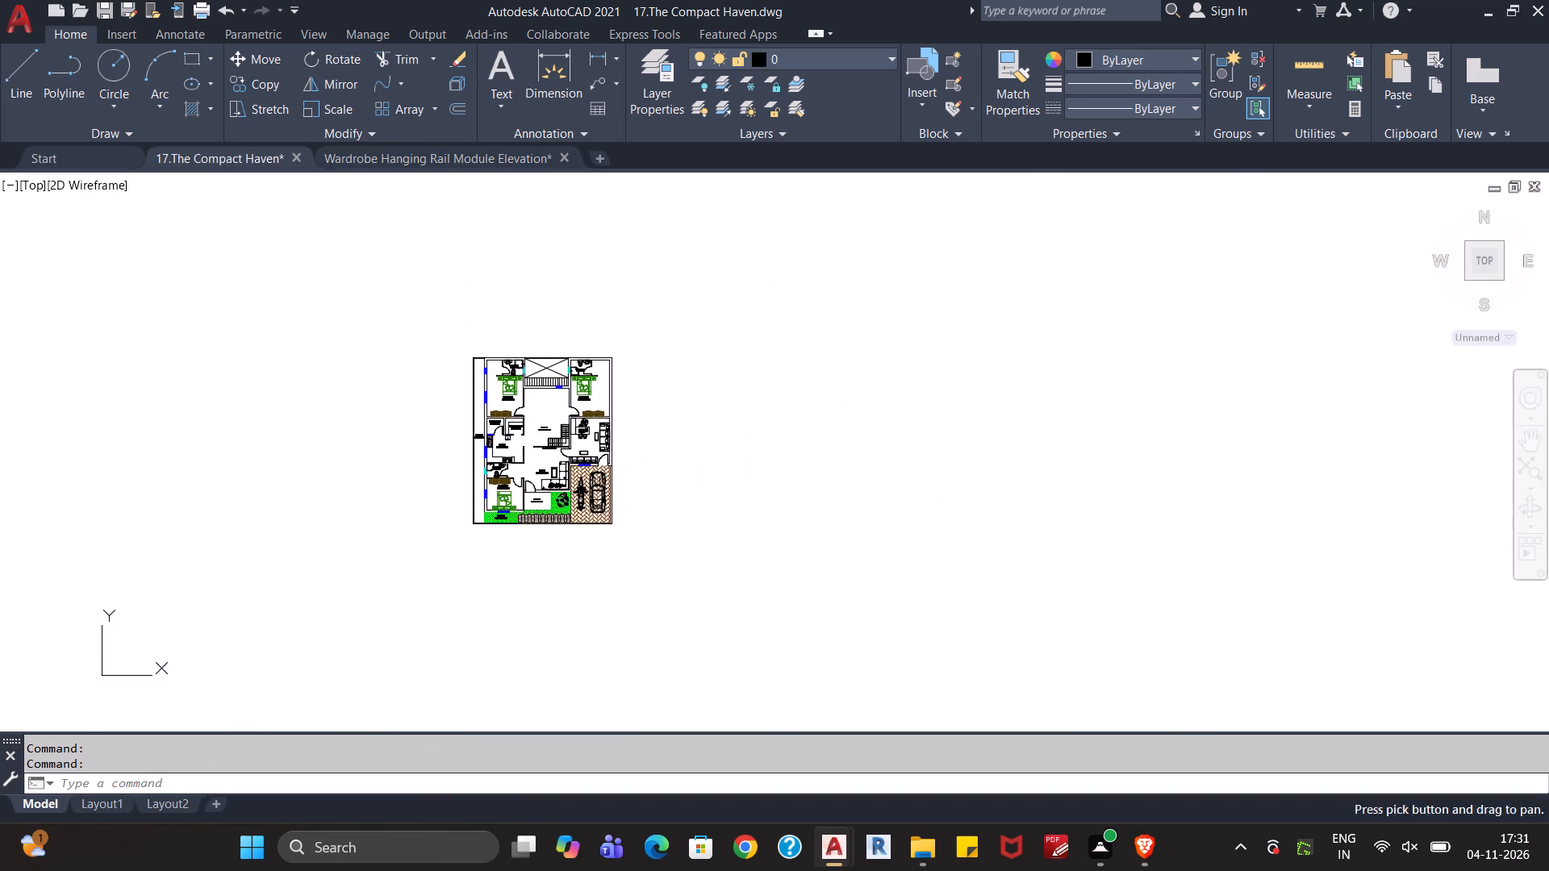
{"action": "scroll", "coordinate": [736, 410], "scroll_direction": "down", "scroll_amount": 1}
{"action": "key", "text": "ctrl+v"}
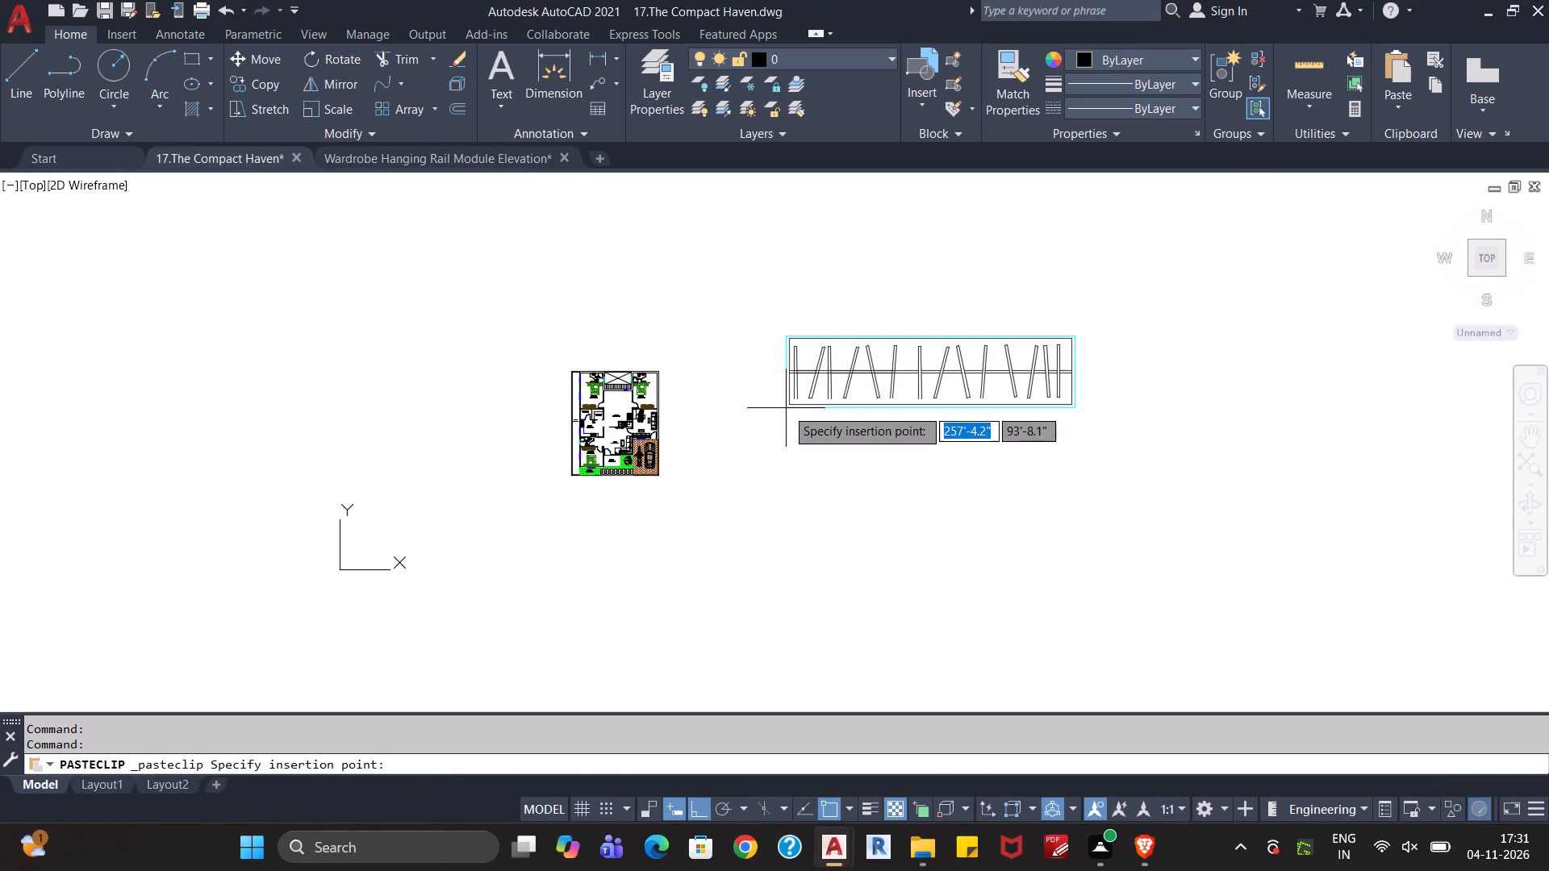
{"action": "left_click", "coordinate": [787, 408]}
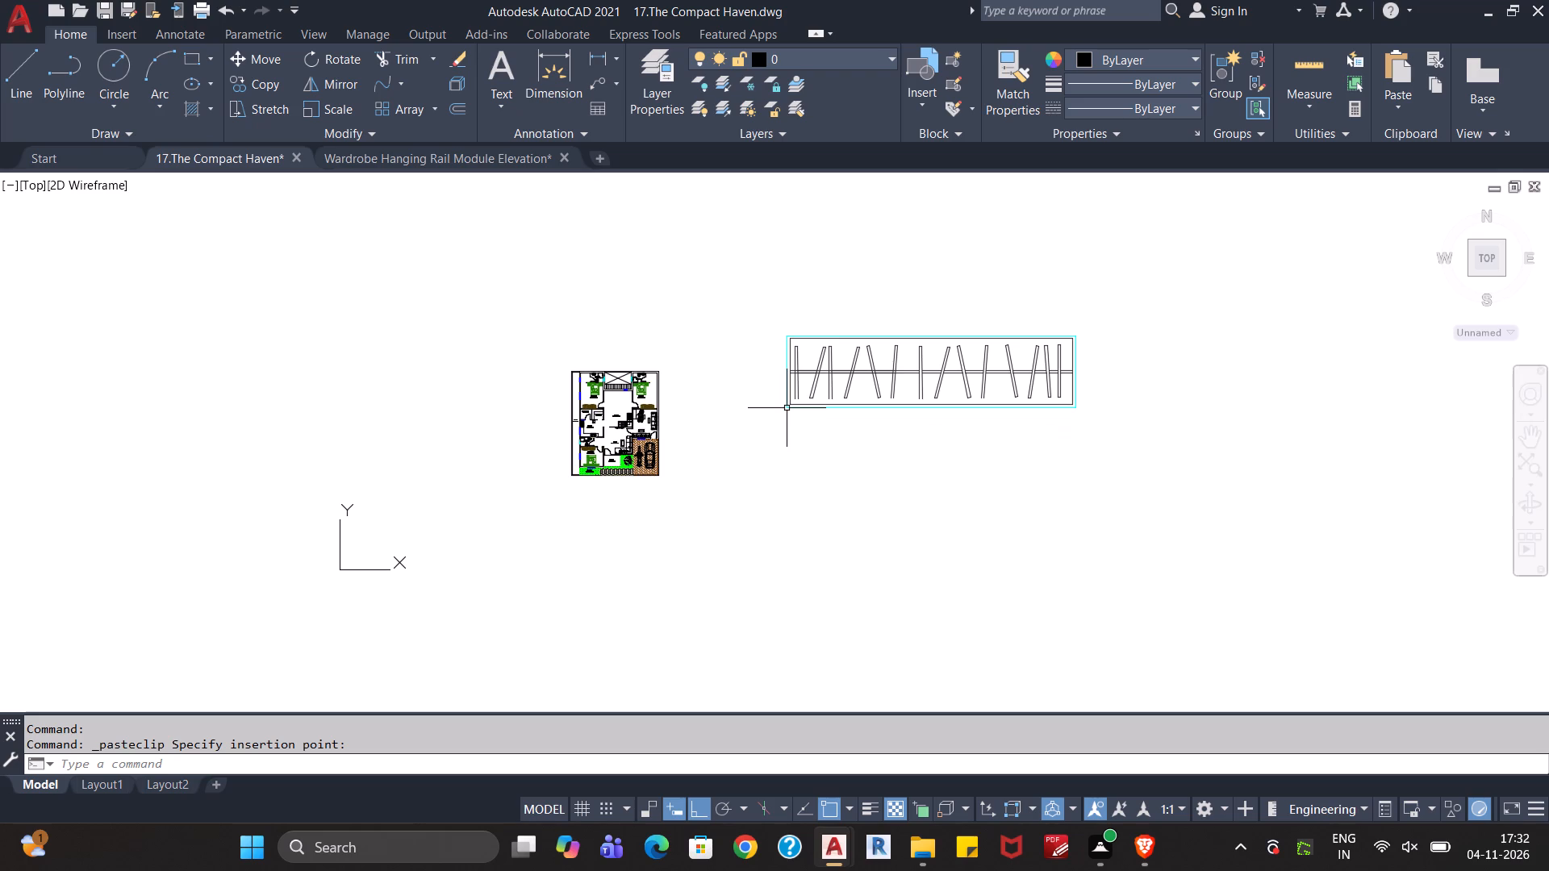
{"action": "key", "text": "Escape"}
{"action": "key", "text": "Escape"}
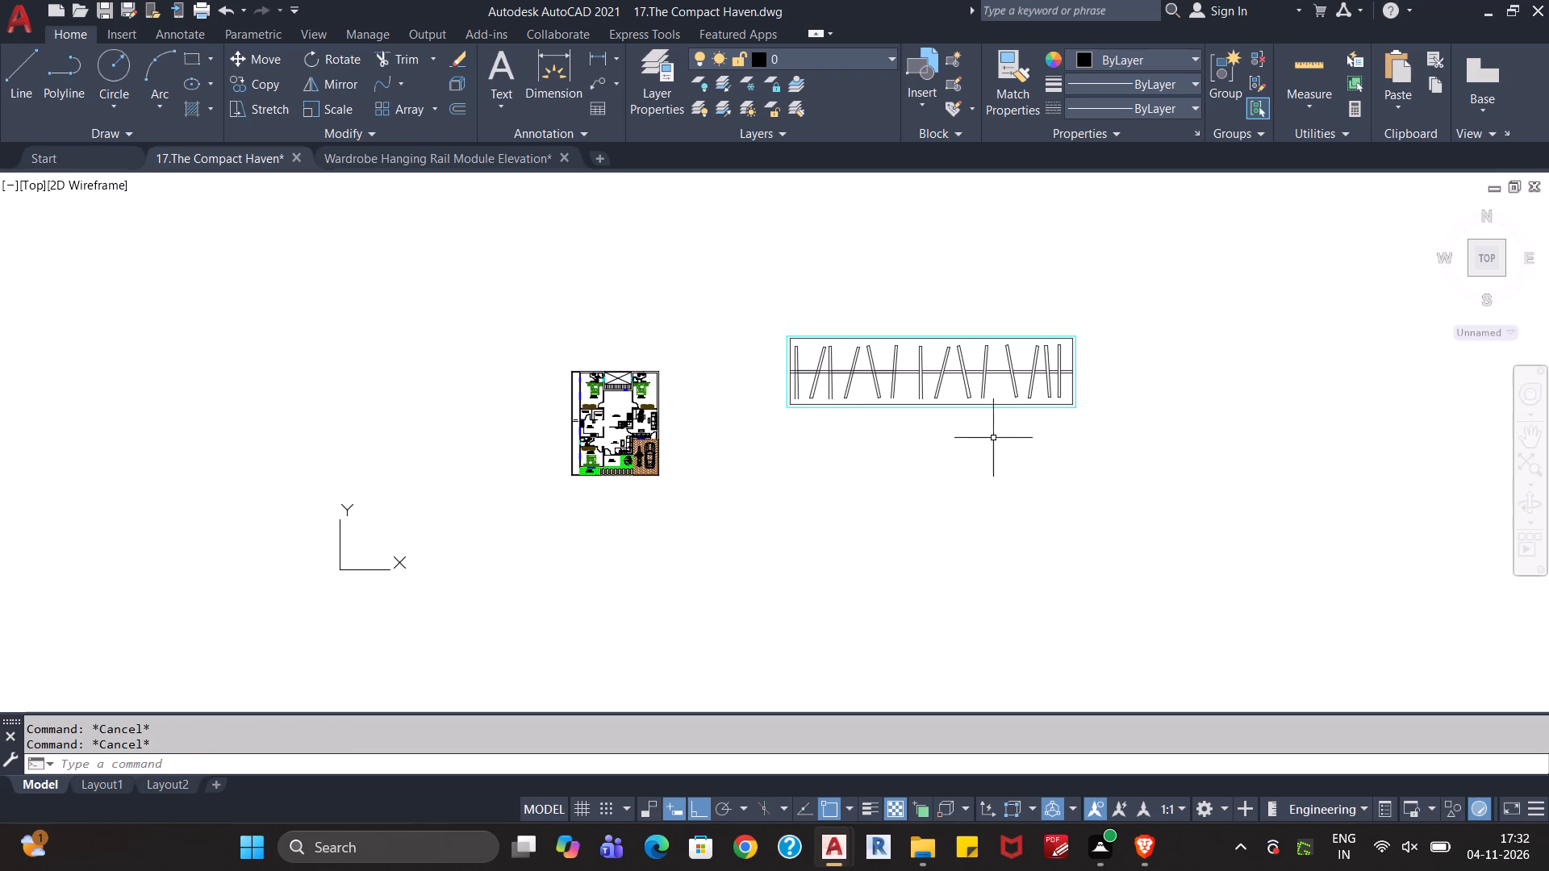
Assign the whole pasted hanging rail wardrobe to layer 0 and set its colour to ByLayer.
{"action": "left_click", "coordinate": [1122, 277]}
{"action": "left_click", "coordinate": [772, 481]}
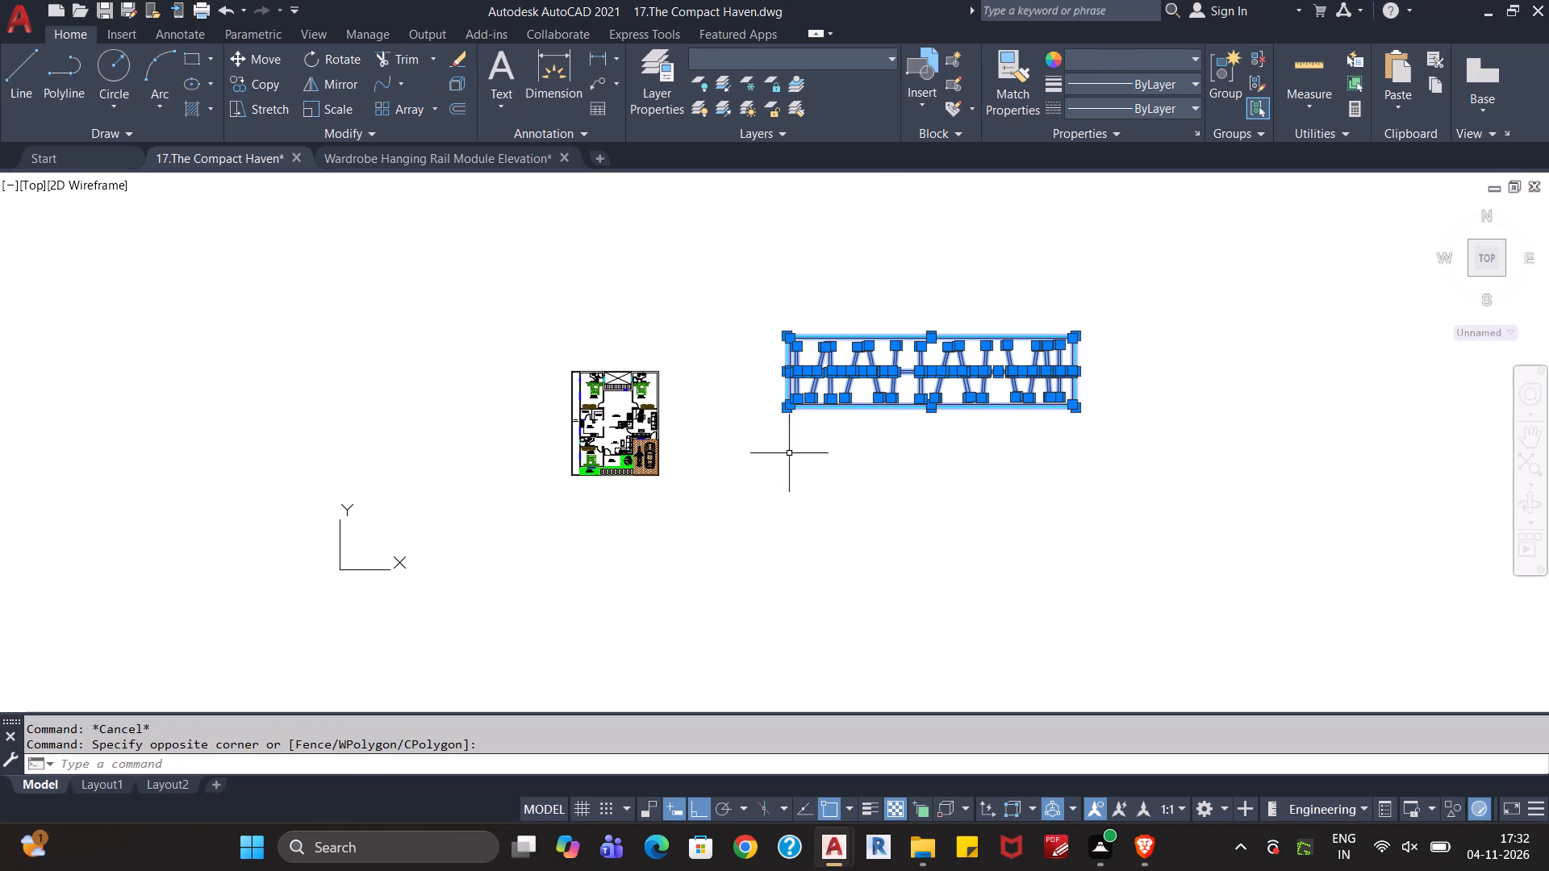
{"action": "left_click", "coordinate": [873, 61]}
{"action": "left_click", "coordinate": [863, 83]}
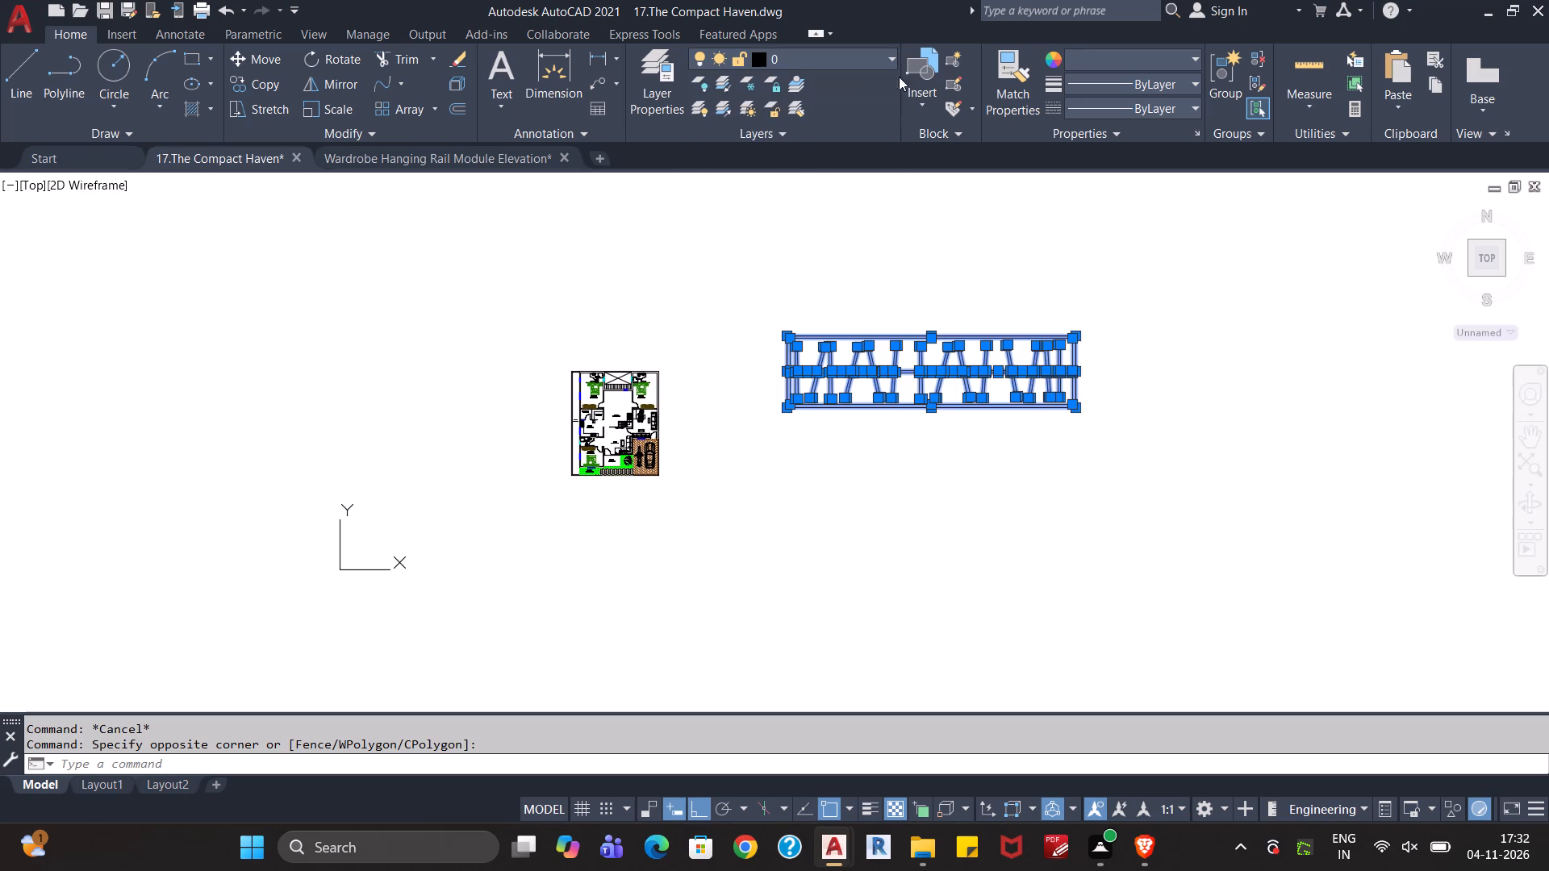
{"action": "left_click", "coordinate": [1081, 60]}
{"action": "left_click", "coordinate": [1083, 79]}
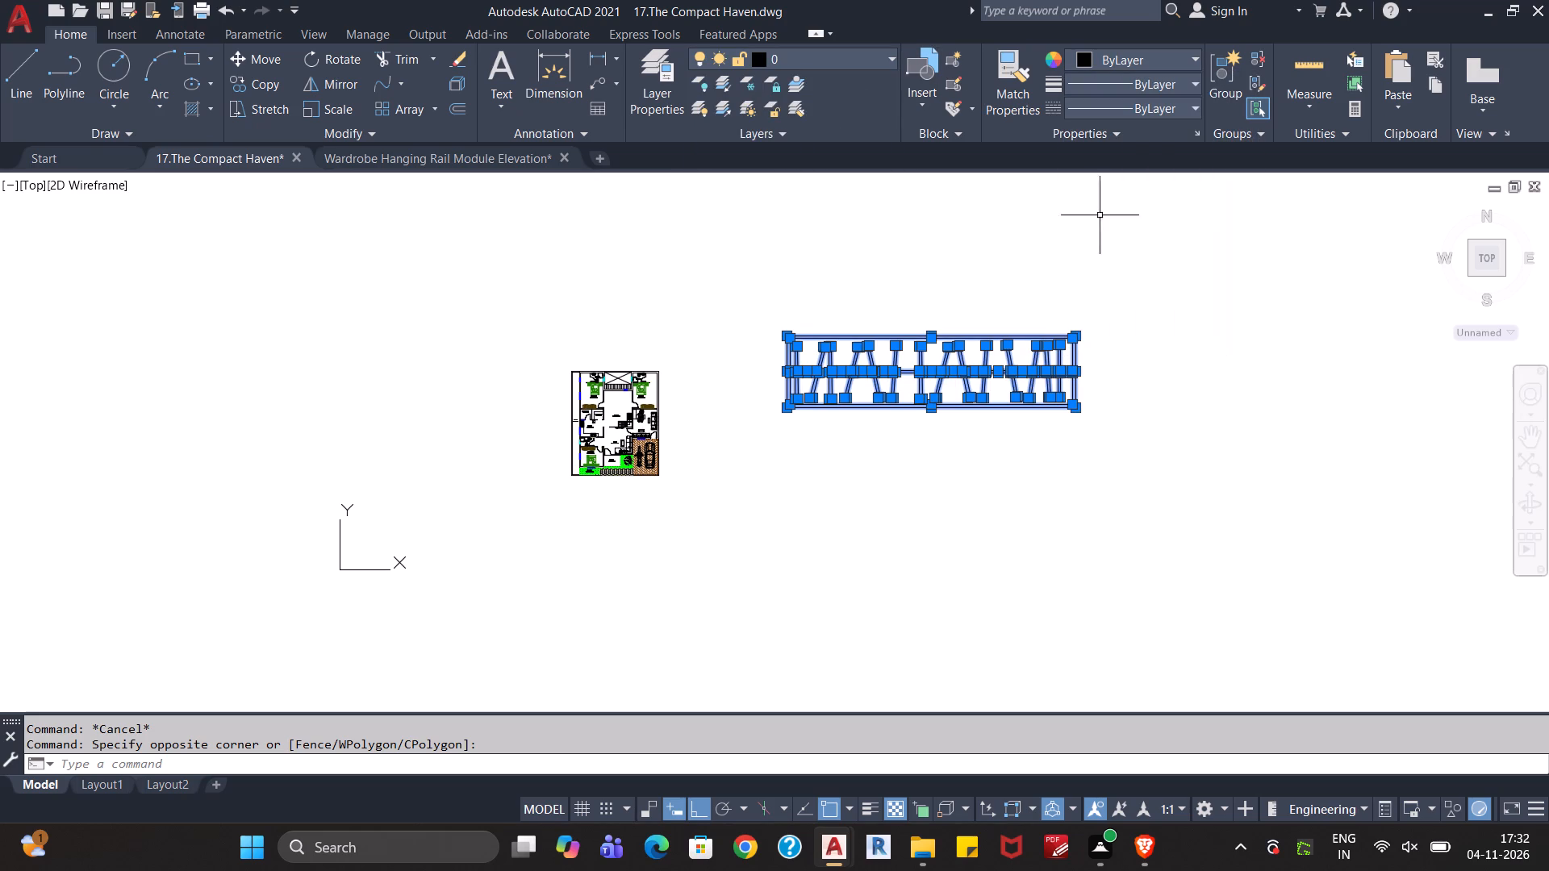
{"action": "key", "text": "Escape"}
{"action": "key", "text": "Escape"}
Draw a line closing the open lower end of the fifth hanger from the pasted wardrobe's right end.
{"action": "scroll", "coordinate": [1093, 391], "scroll_direction": "up", "scroll_amount": 3}
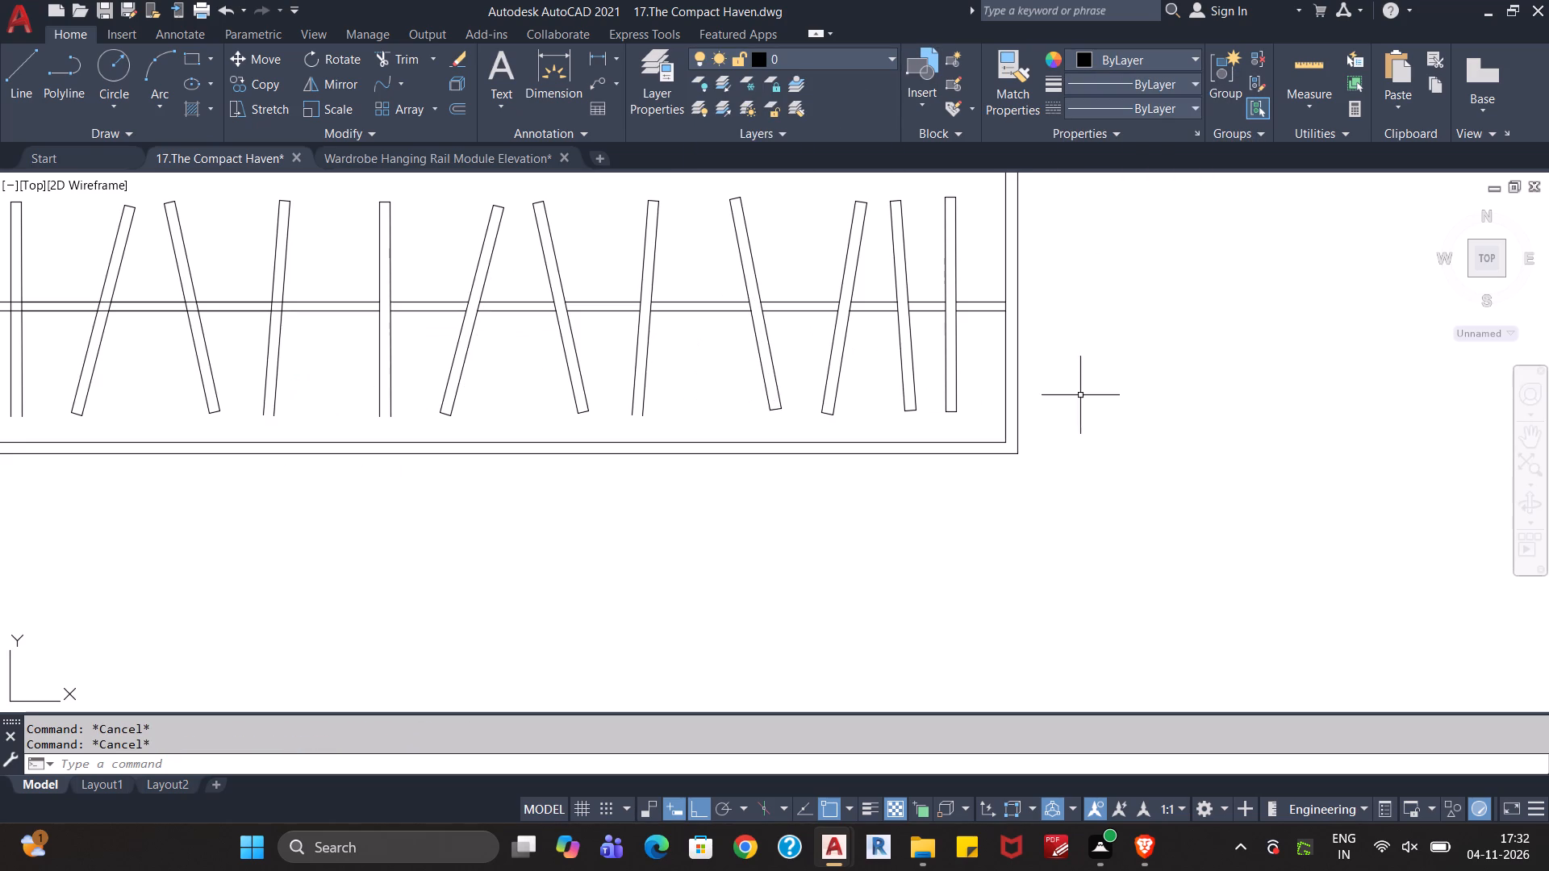
{"action": "middle_click_drag", "start_coordinate": [1079, 315], "coordinate": [1134, 359]}
{"action": "scroll", "coordinate": [1139, 360], "scroll_direction": "down", "scroll_amount": 1}
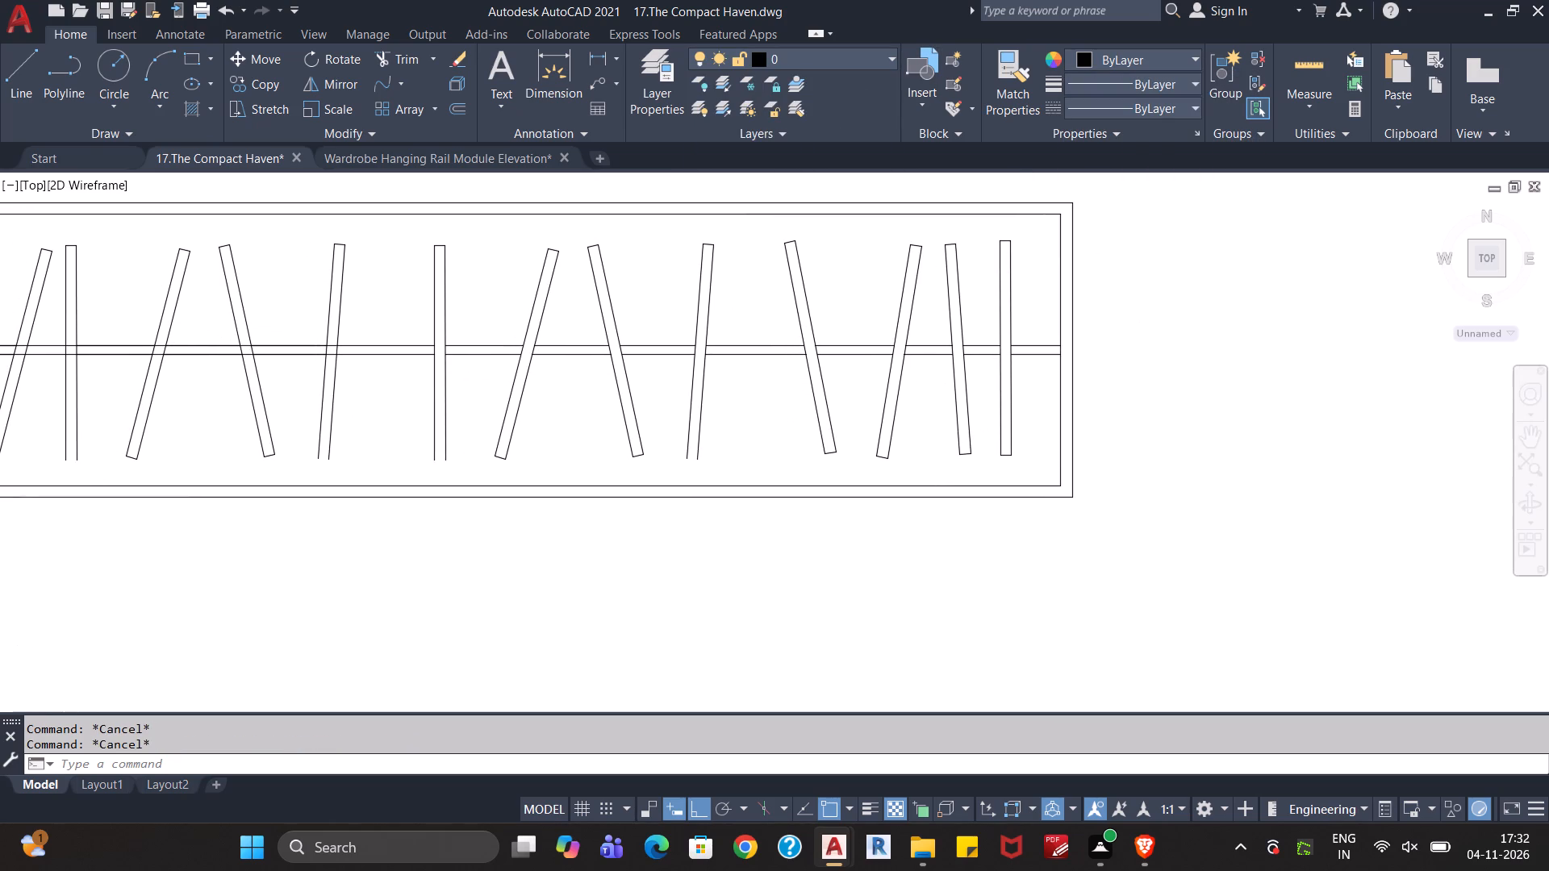
{"action": "scroll", "coordinate": [898, 467], "scroll_direction": "up", "scroll_amount": 1}
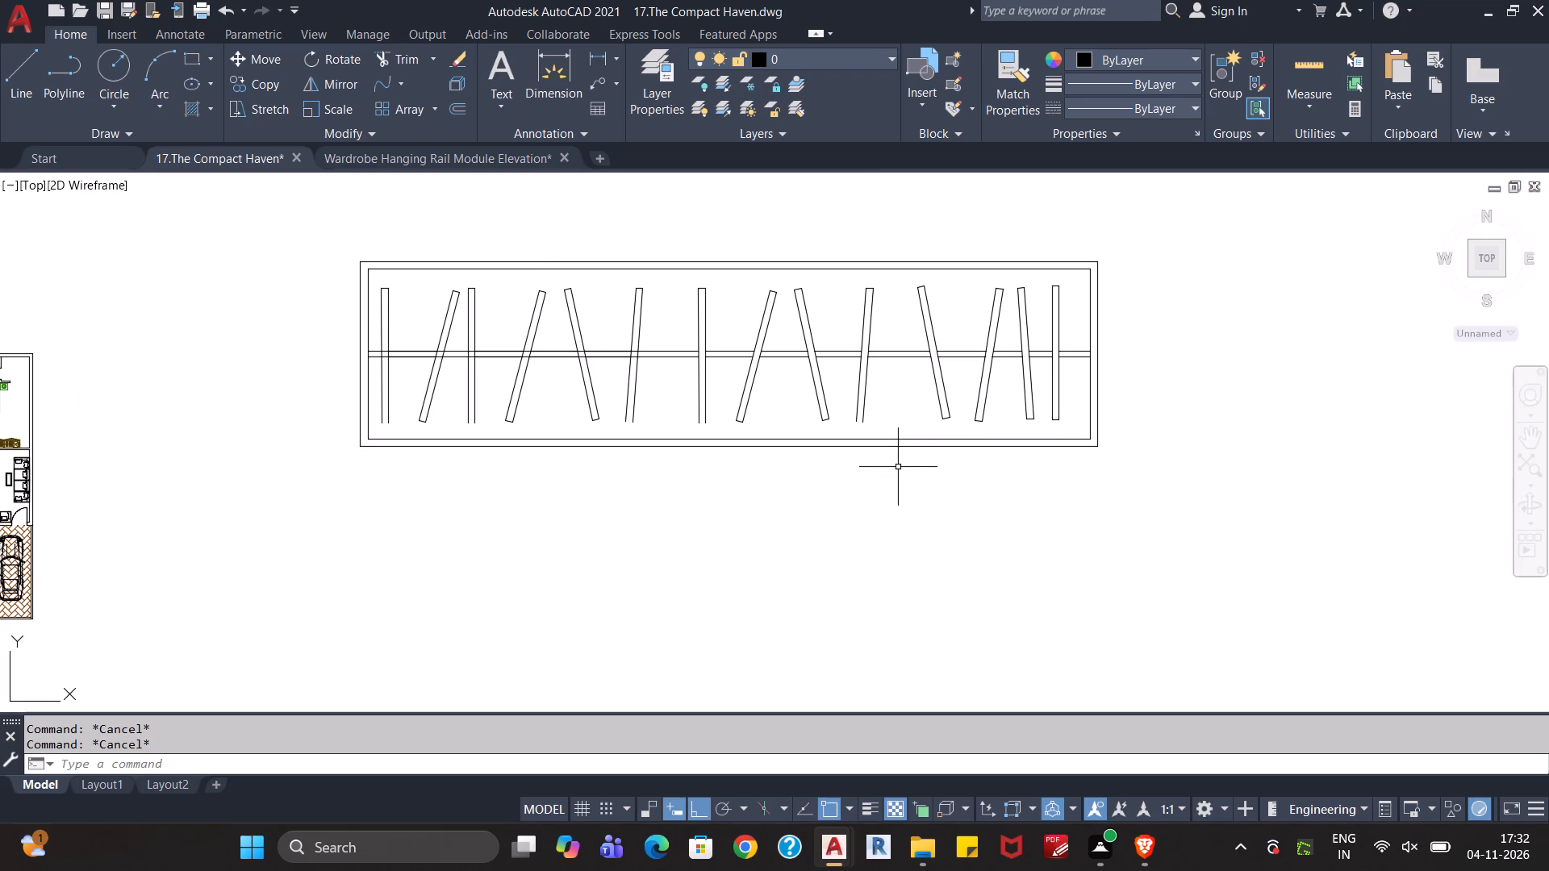
{"action": "scroll", "coordinate": [897, 467], "scroll_direction": "up", "scroll_amount": 1}
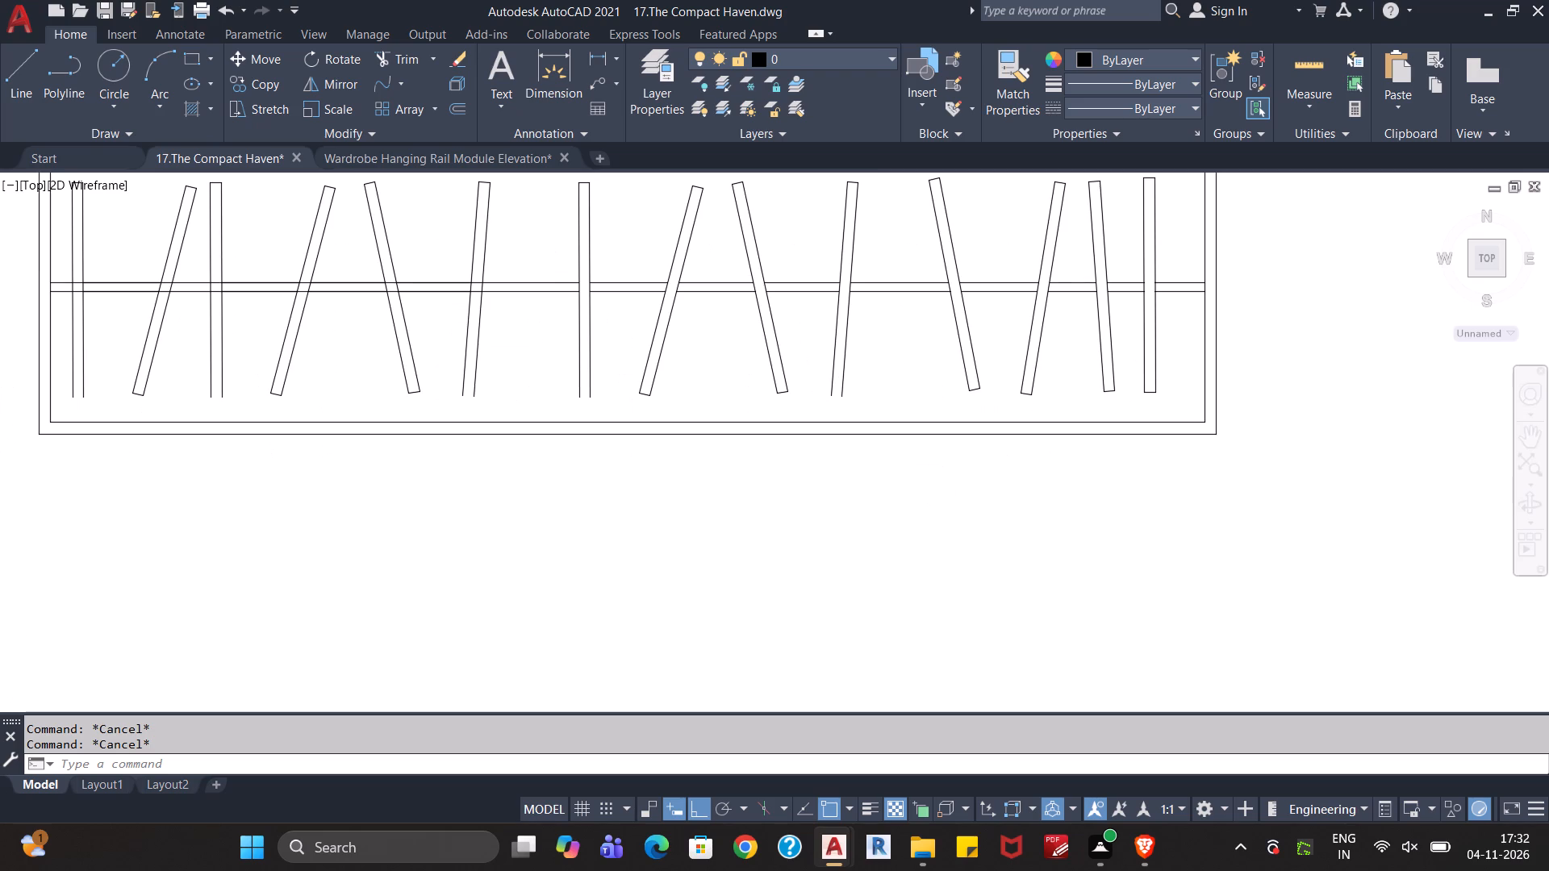
{"action": "key", "text": "l"}
{"action": "key", "text": "Return"}
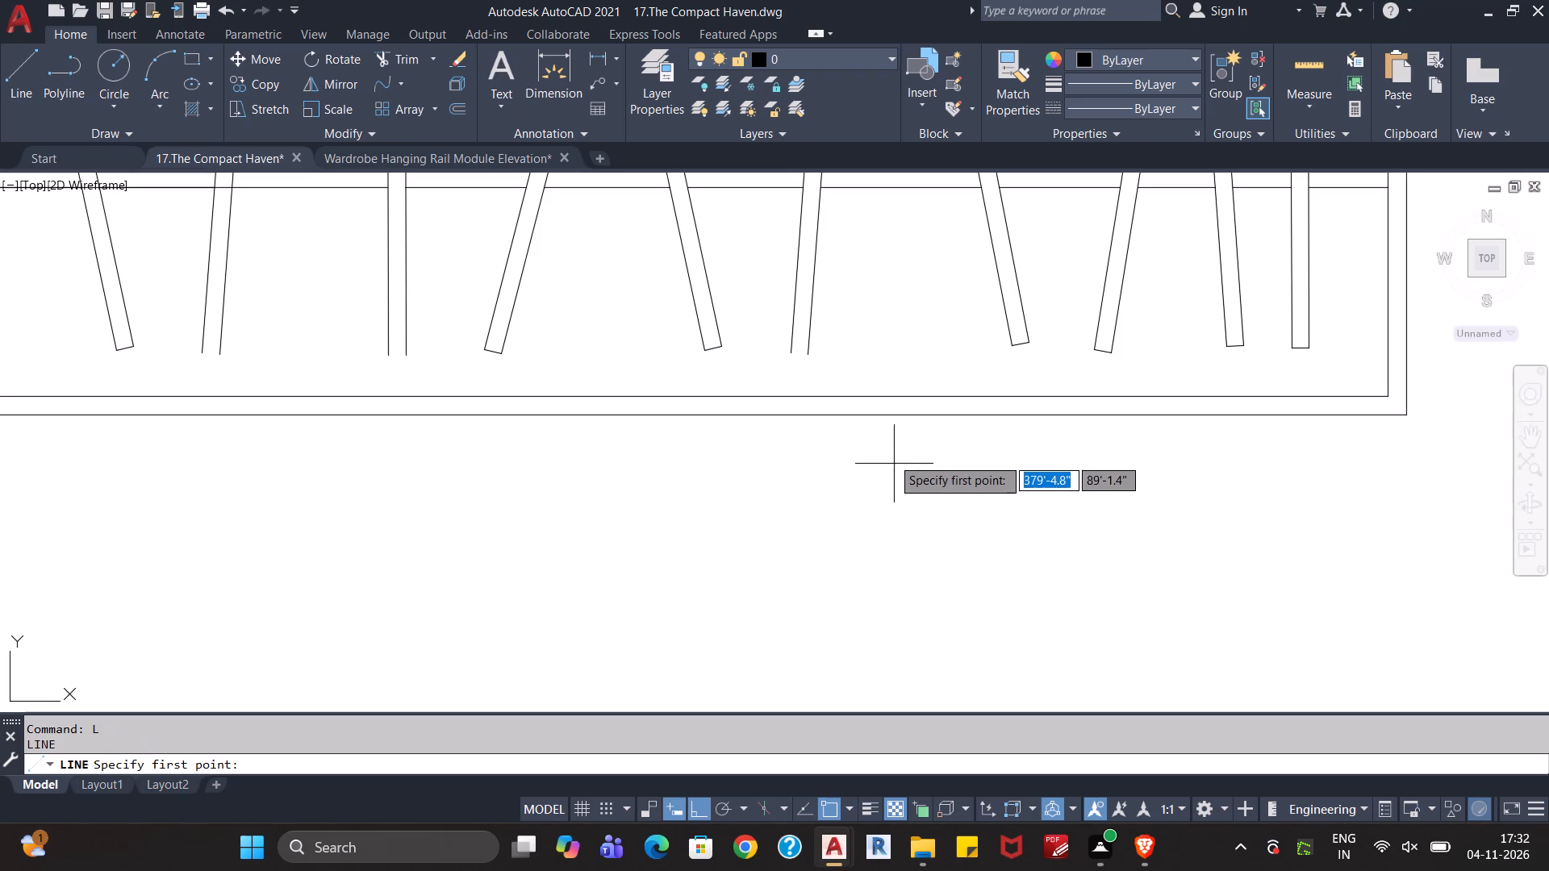
{"action": "left_click", "coordinate": [809, 358]}
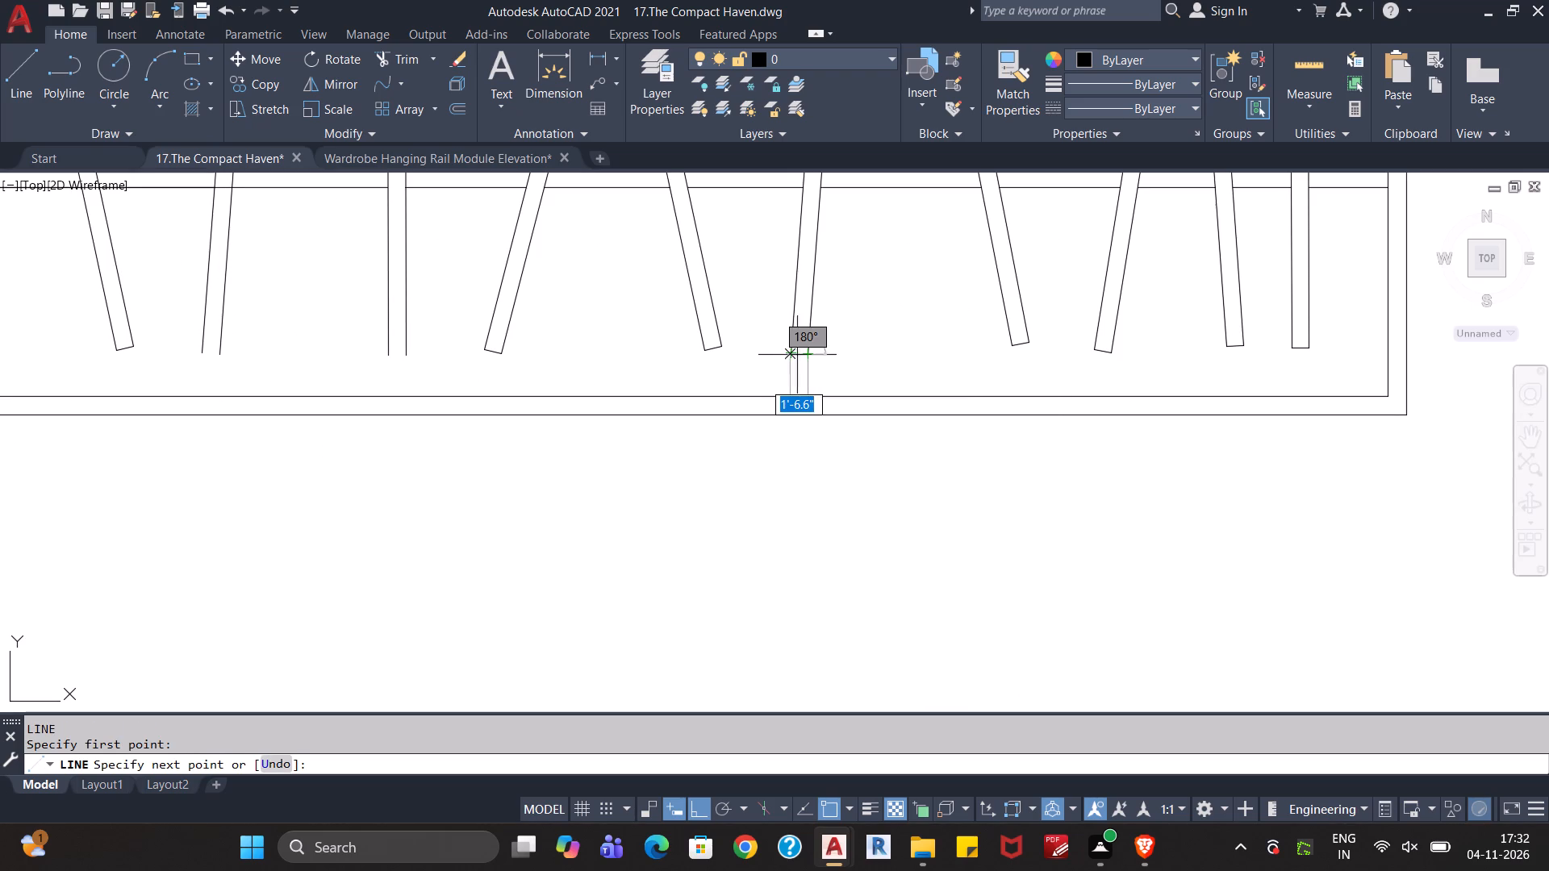
{"action": "left_click", "coordinate": [791, 355]}
{"action": "key", "text": "Escape"}
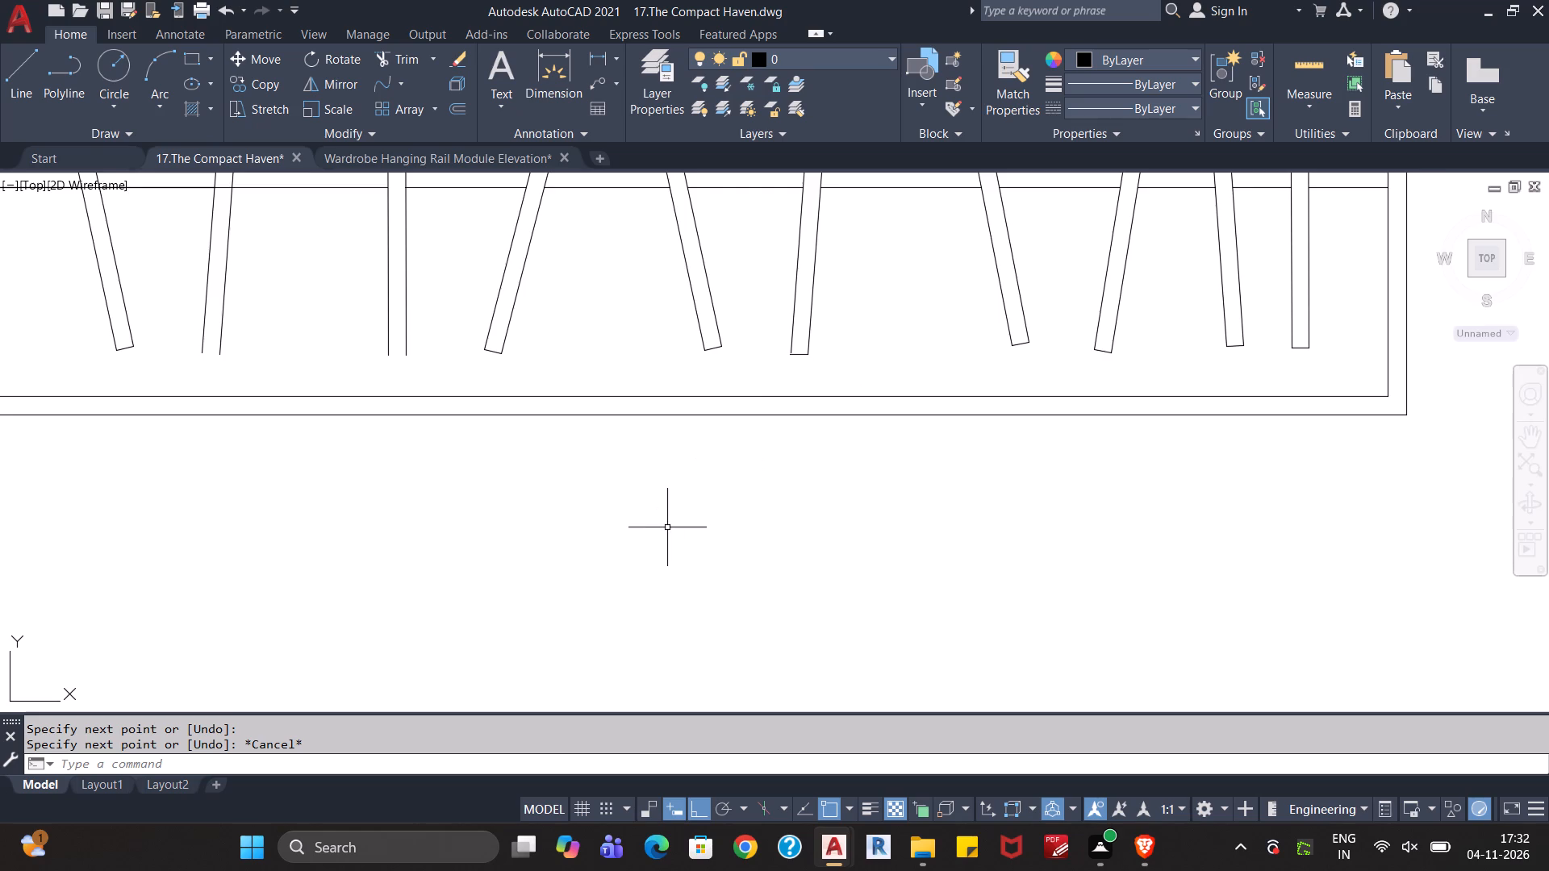
Close the open lower ends of the middle vertical hanger and the slanted hanger just left of it with short lines.
{"action": "middle_click_drag", "start_coordinate": [684, 531], "coordinate": [1029, 544]}
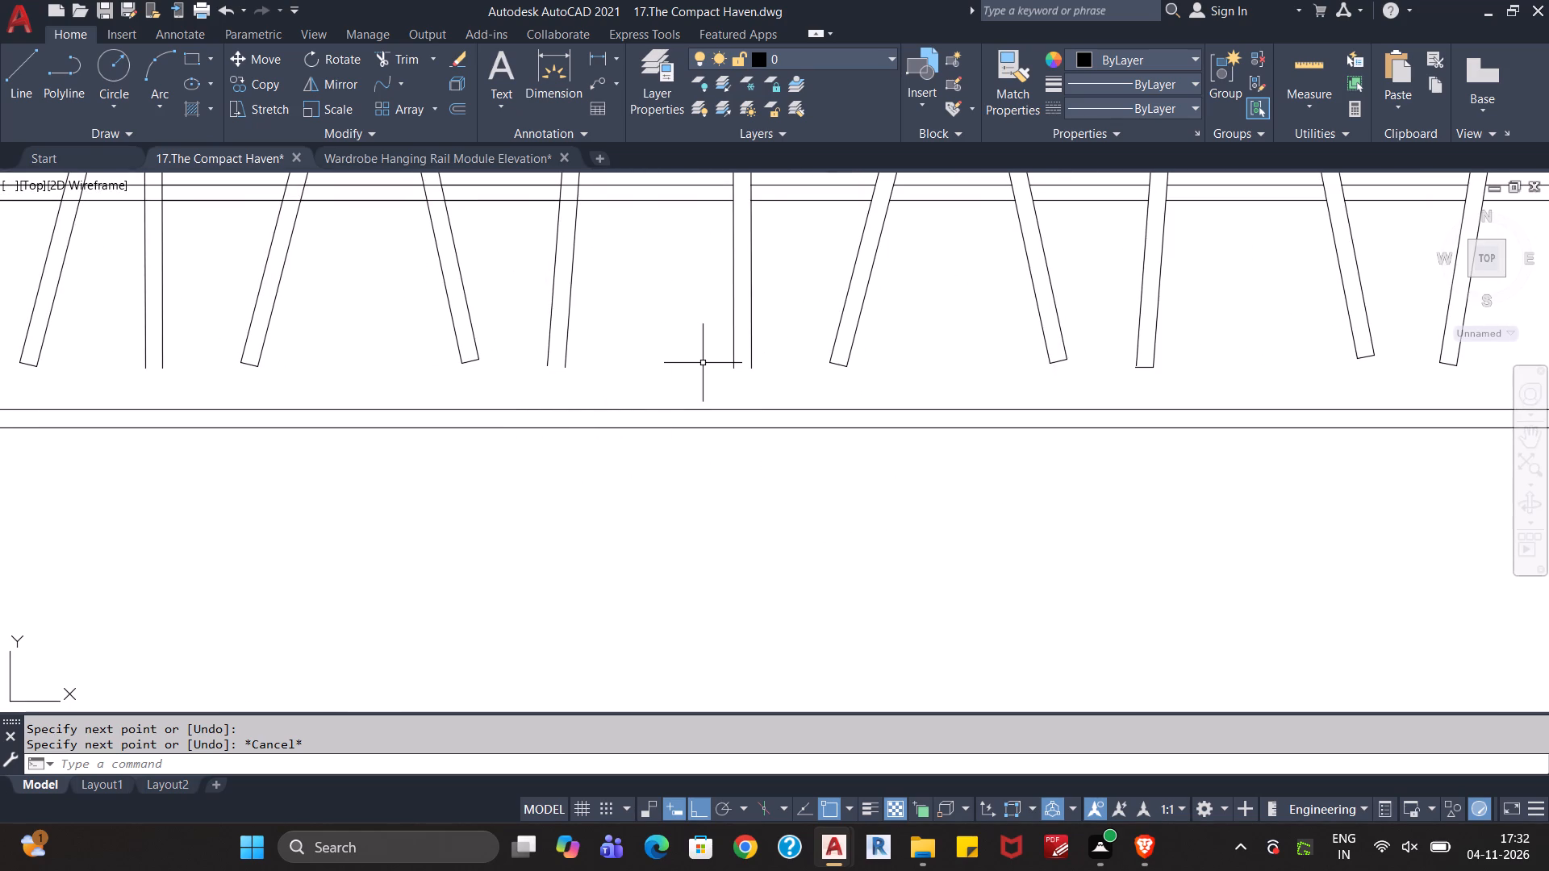
{"action": "key", "text": "l"}
{"action": "key", "text": "Return"}
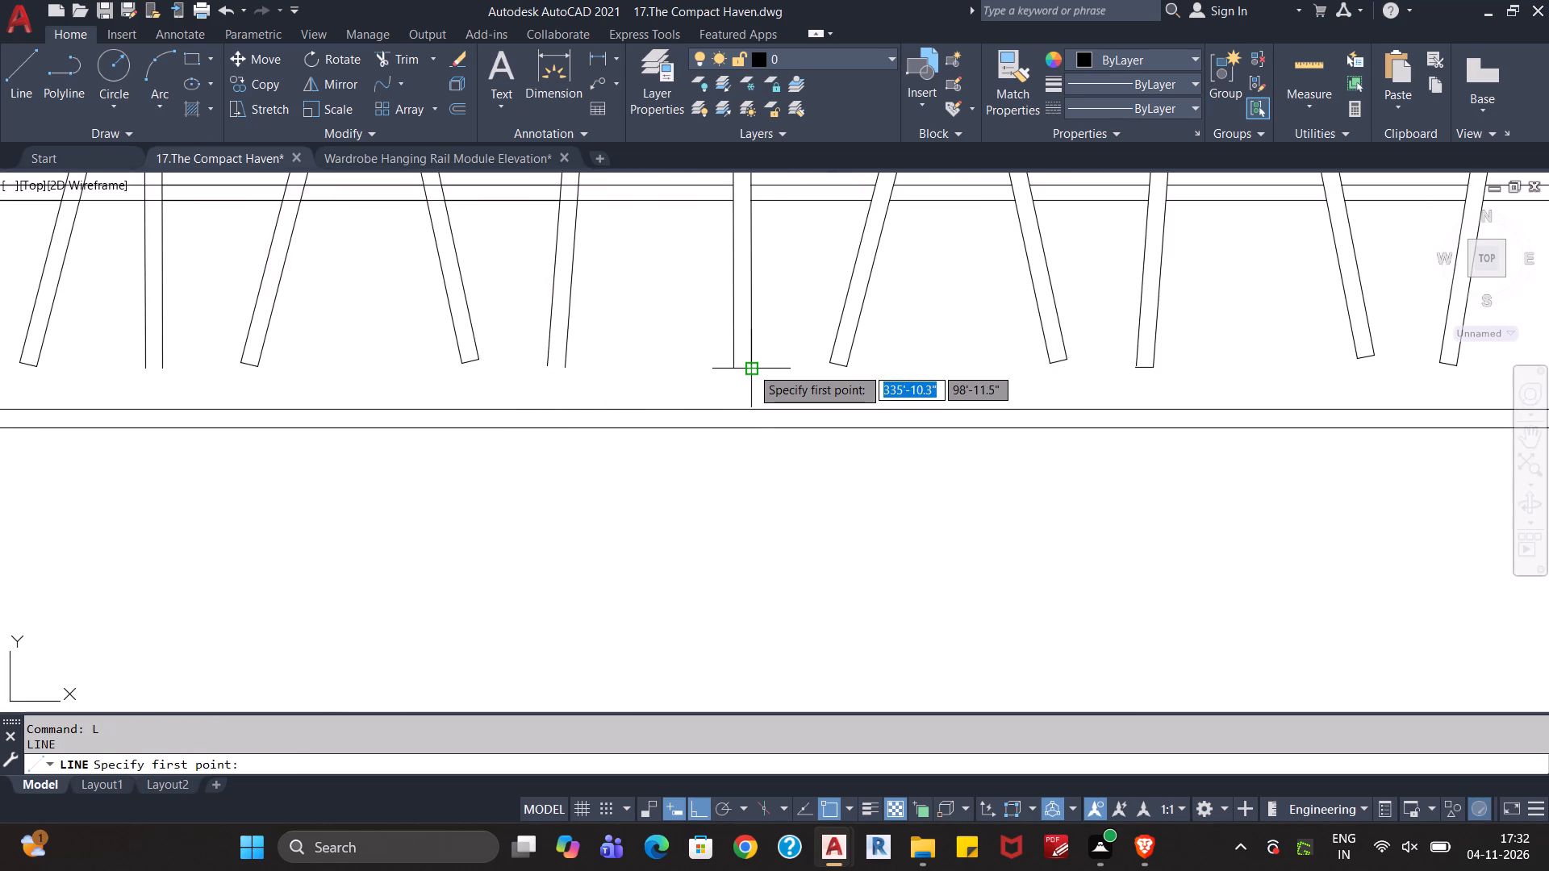
{"action": "left_click", "coordinate": [751, 367]}
{"action": "left_click", "coordinate": [732, 370]}
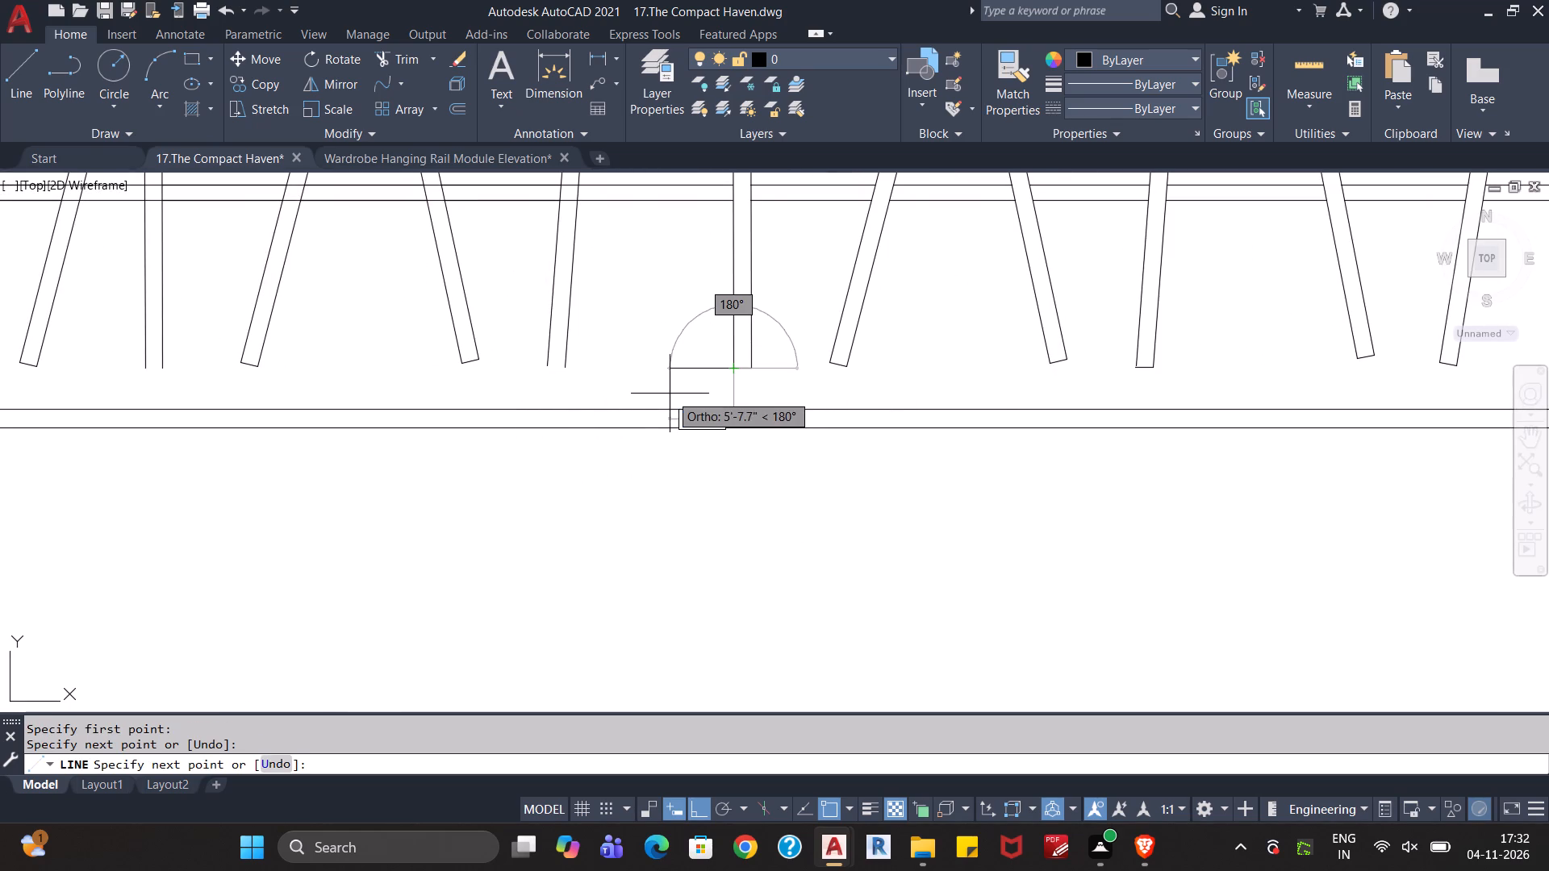
{"action": "key", "text": "Escape"}
{"action": "key", "text": "l"}
{"action": "key", "text": "Return"}
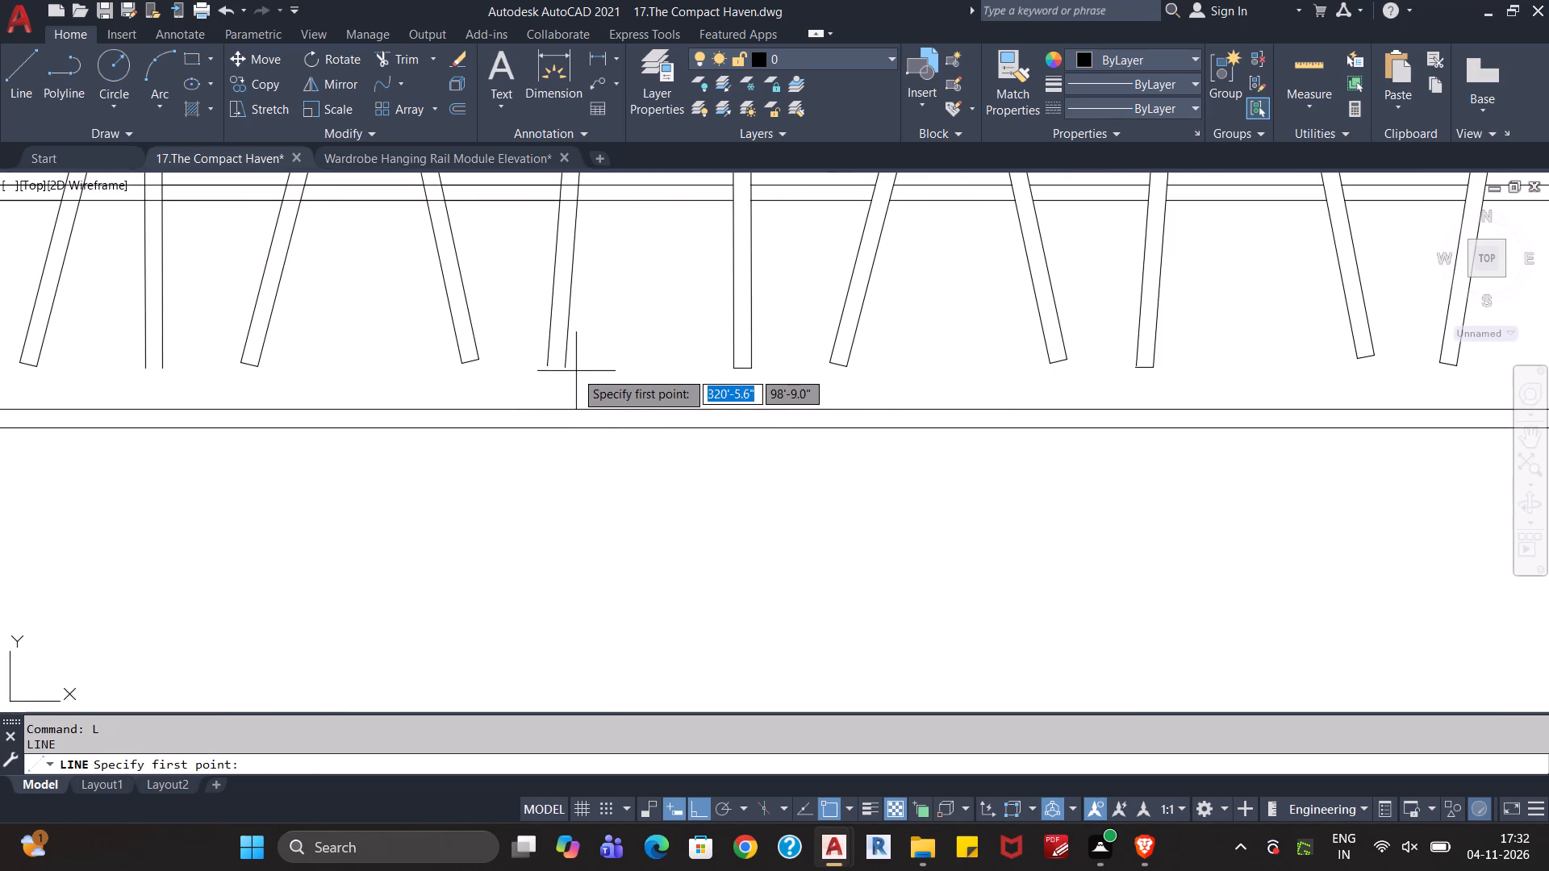
{"action": "left_click", "coordinate": [567, 369]}
{"action": "left_click", "coordinate": [545, 367]}
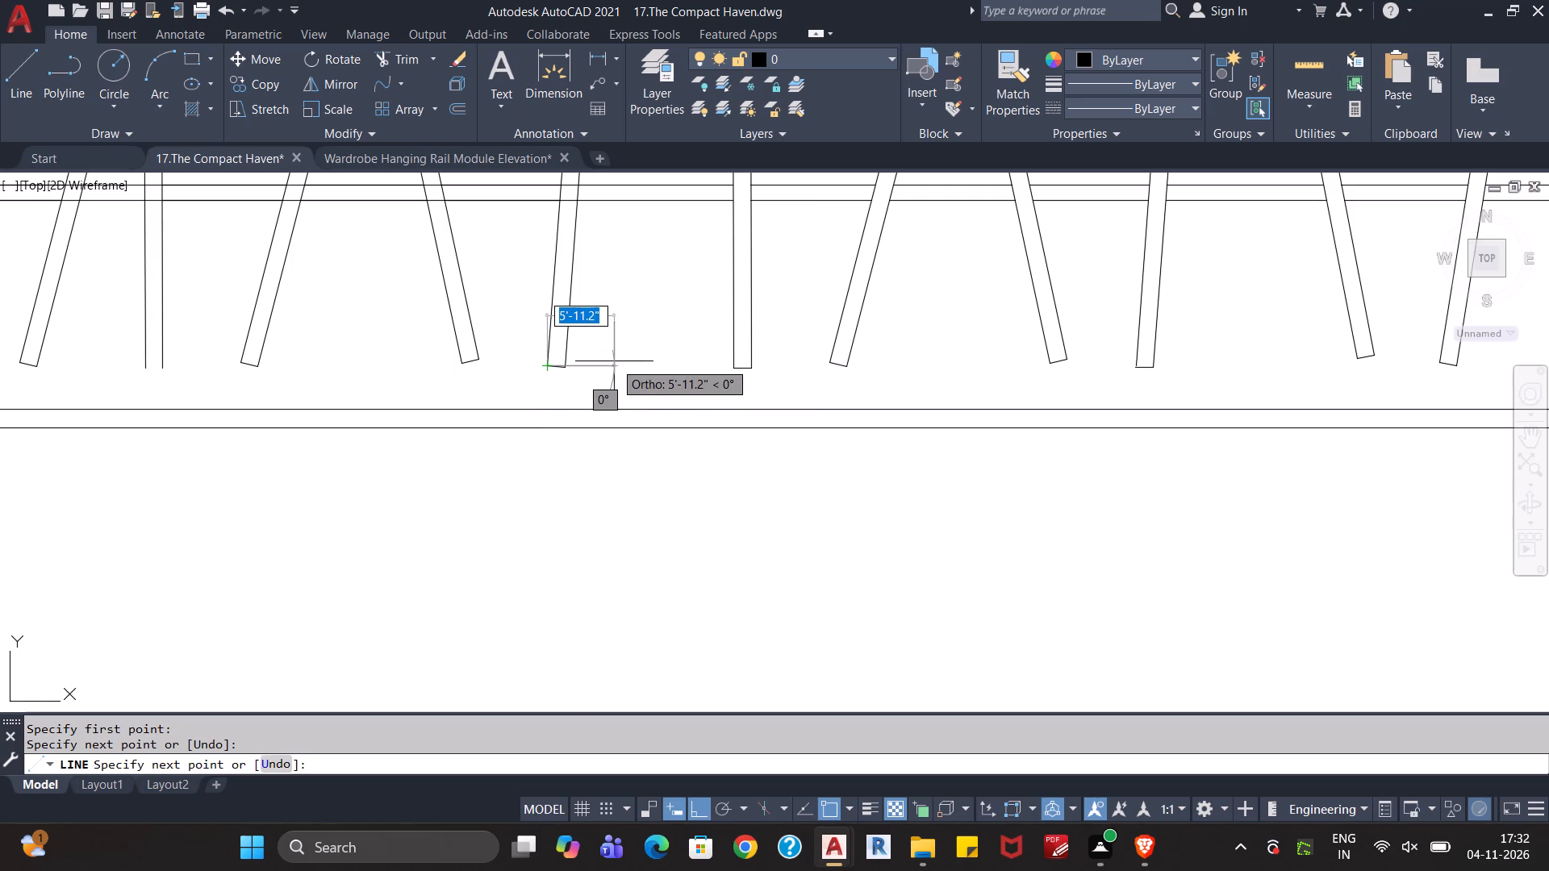
{"action": "key", "text": "Escape"}
Close the open lower ends of the two vertical hangers nearest the wardrobe's left end with short horizontal lines.
{"action": "middle_click_drag", "start_coordinate": [553, 498], "coordinate": [648, 508]}
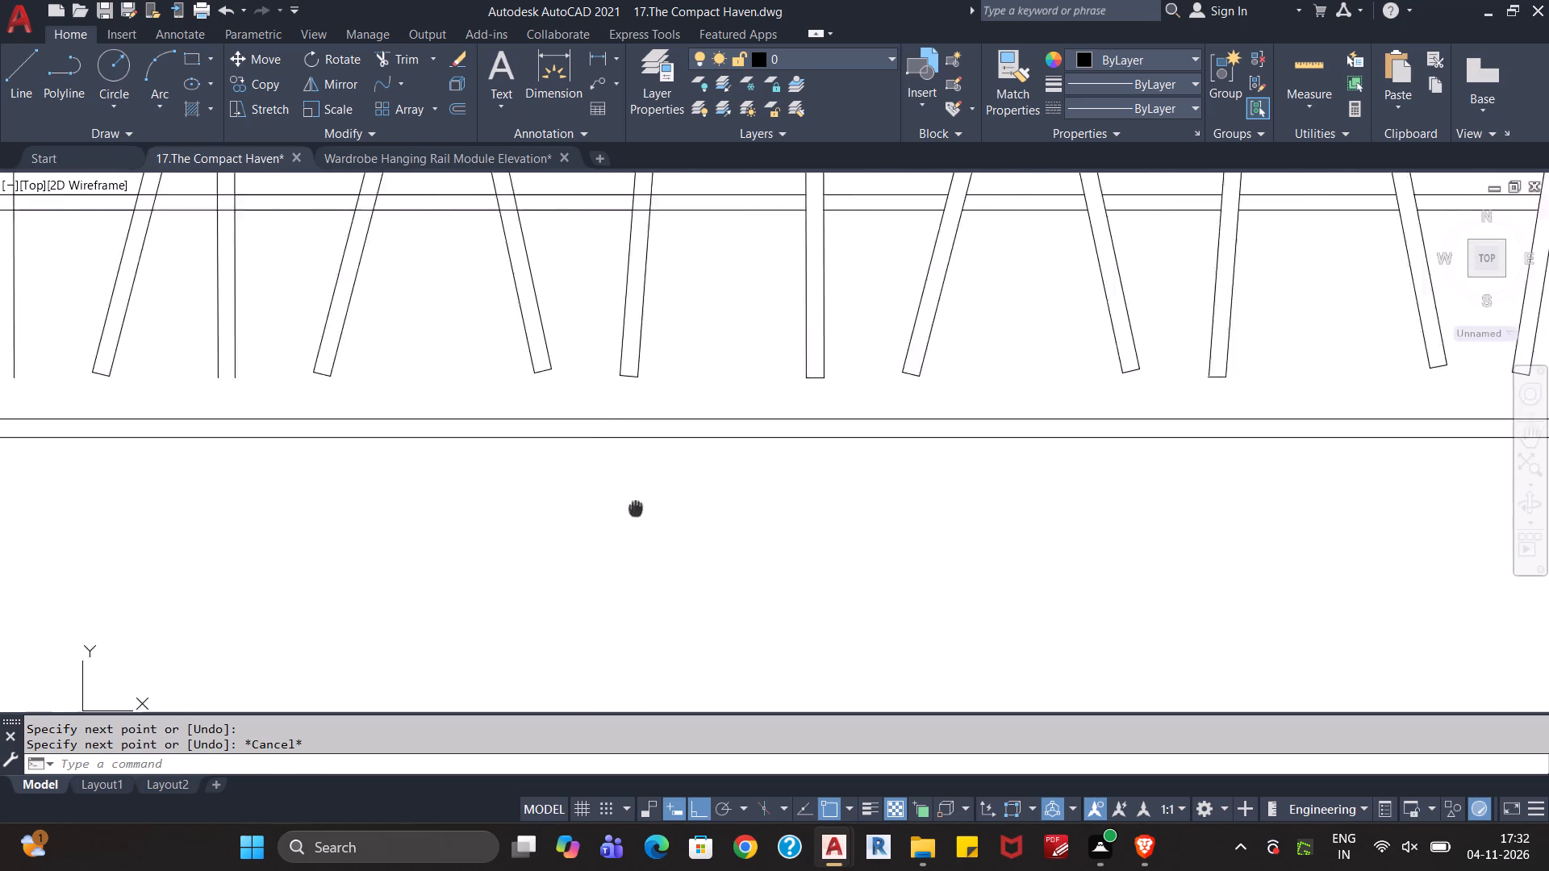
{"action": "middle_click_drag", "start_coordinate": [648, 508], "coordinate": [913, 518]}
{"action": "scroll", "coordinate": [549, 394], "scroll_direction": "up", "scroll_amount": 2}
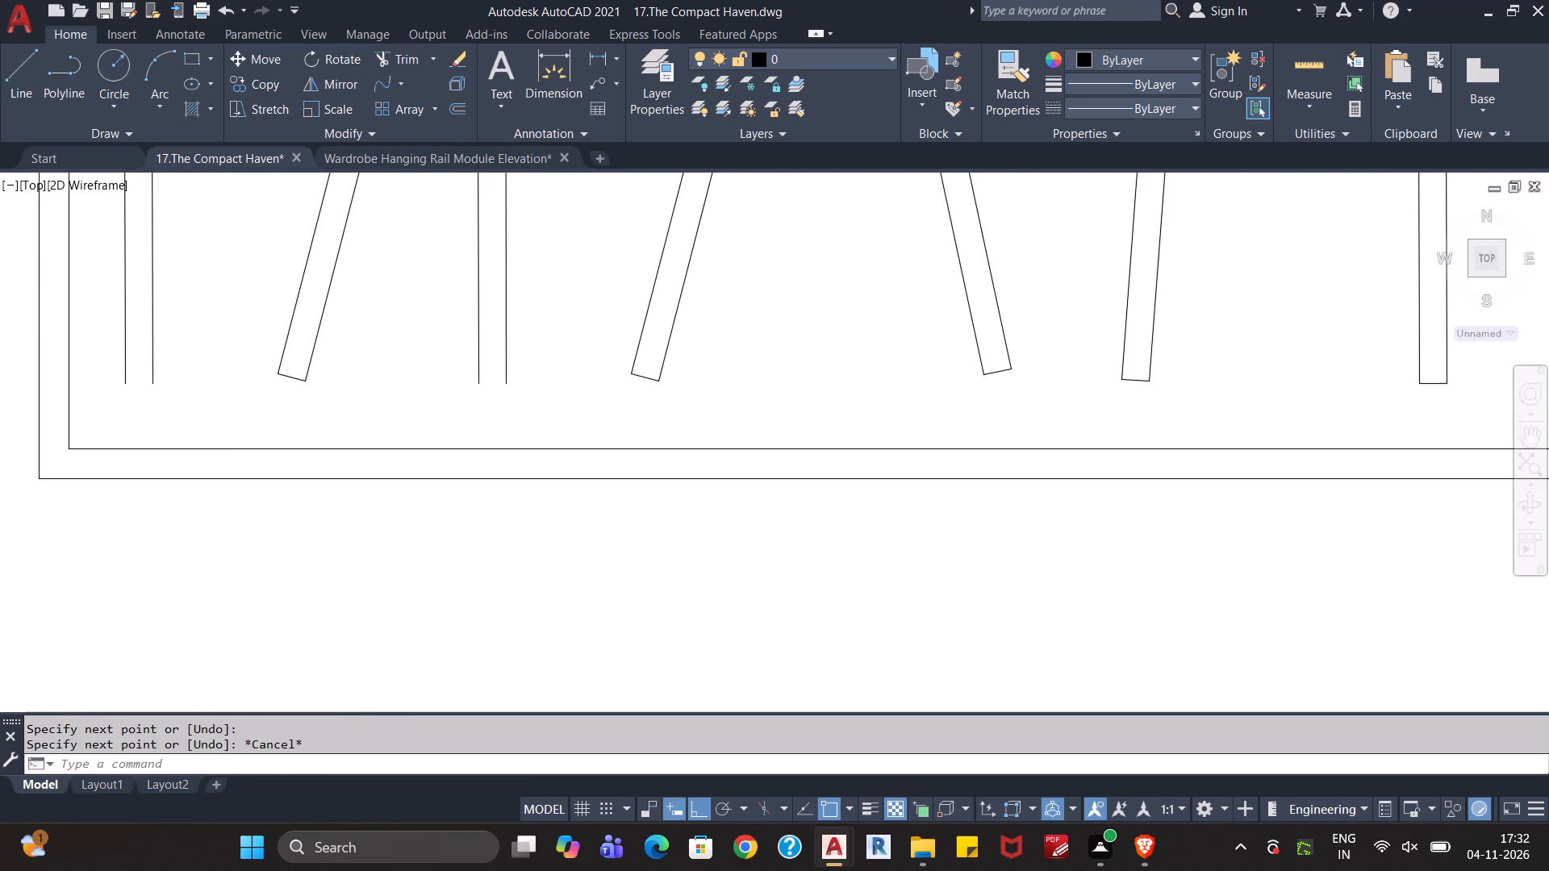
{"action": "key", "text": "l"}
{"action": "key", "text": "Return"}
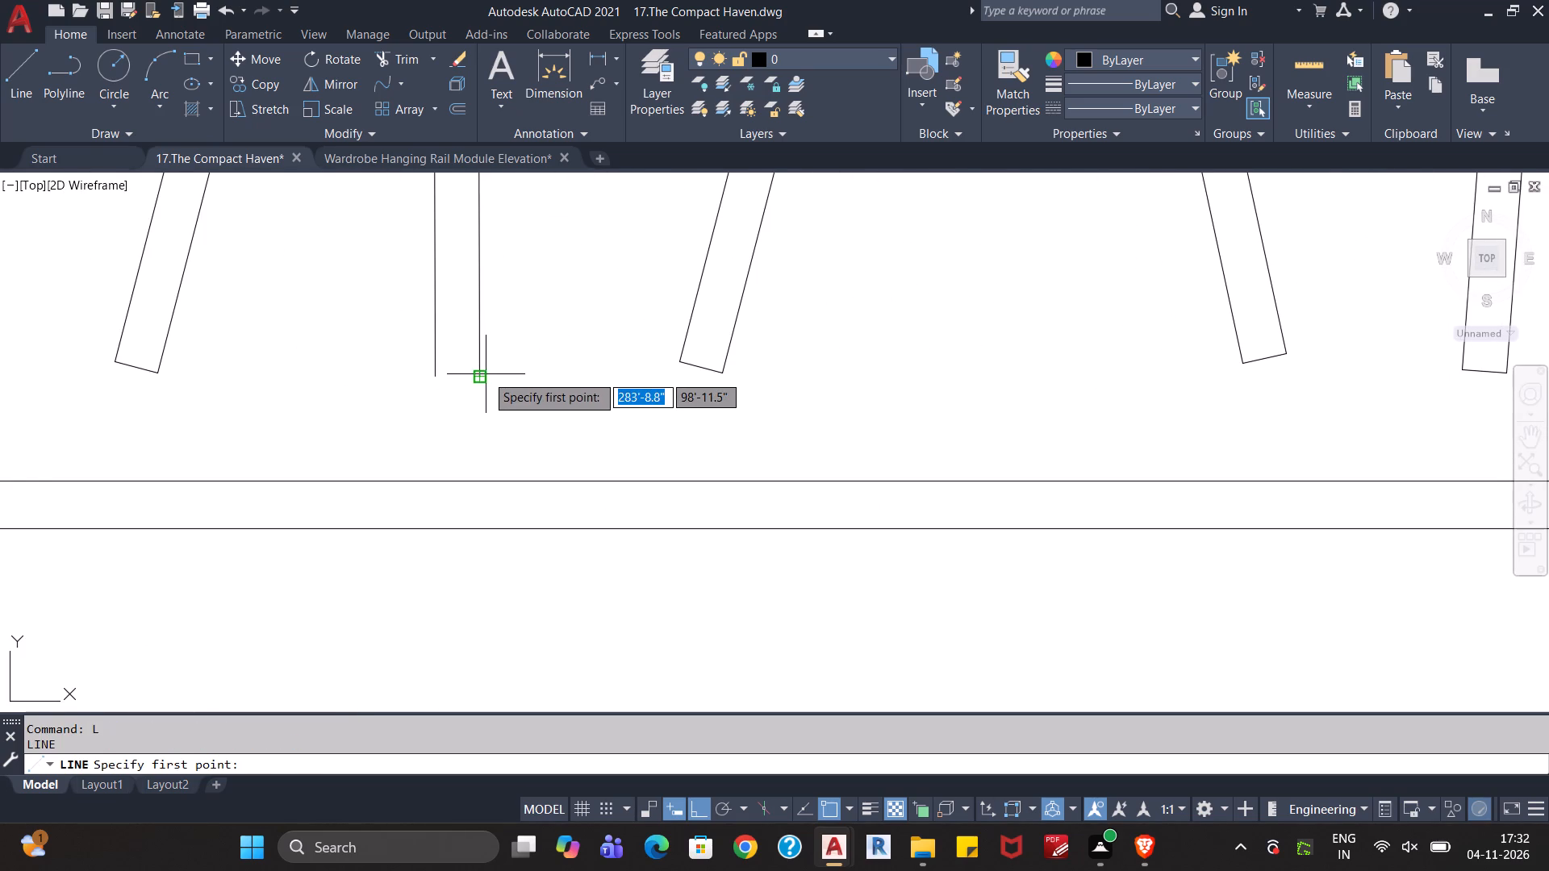
{"action": "left_click", "coordinate": [483, 377]}
{"action": "left_click", "coordinate": [436, 379]}
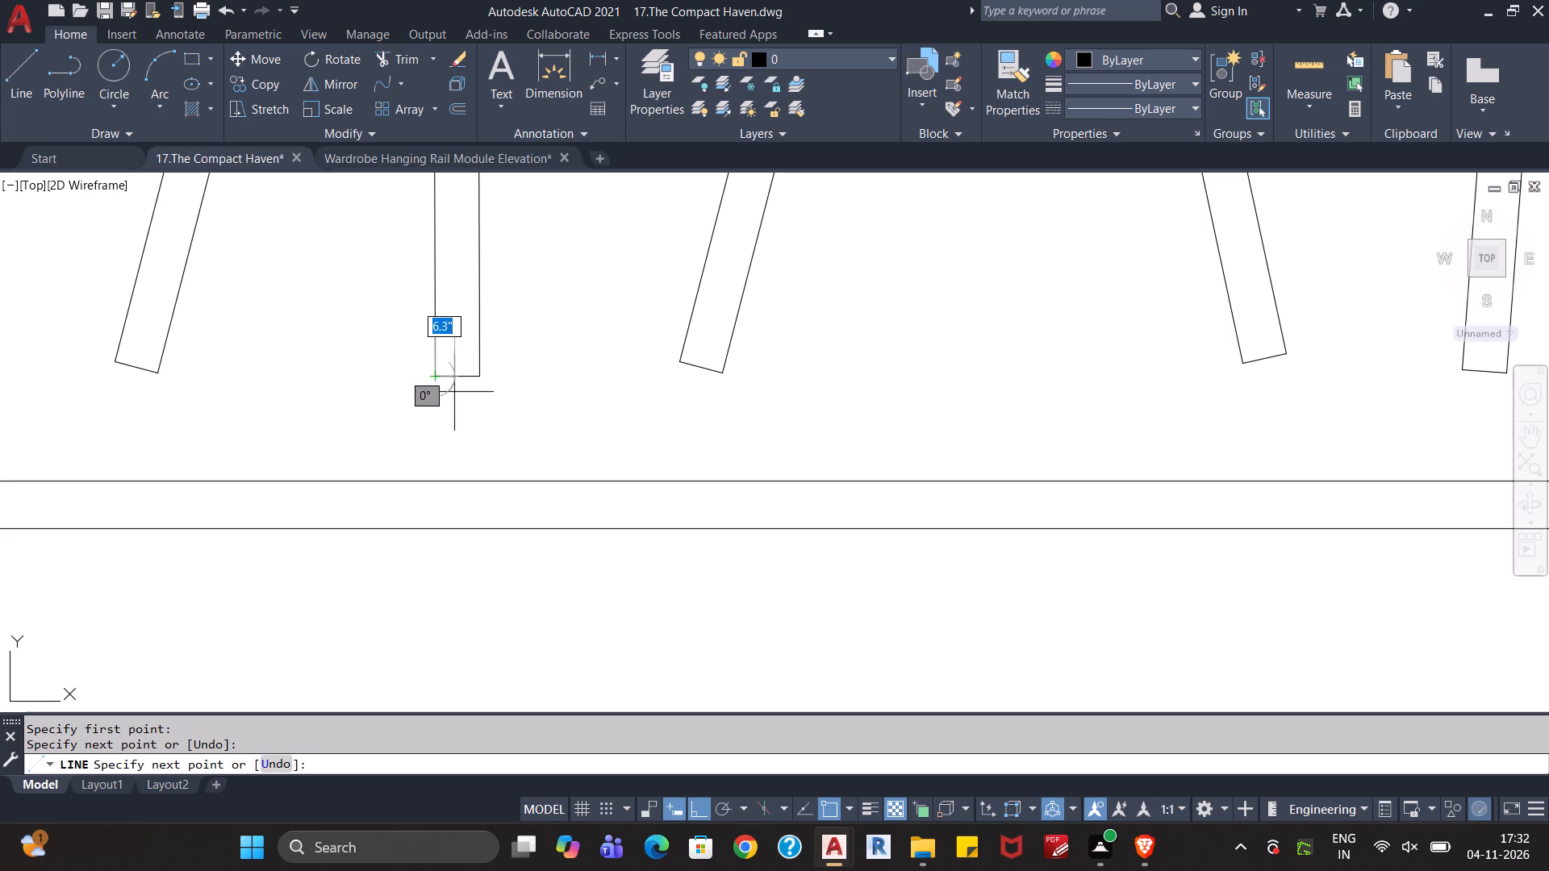
{"action": "key", "text": "Escape"}
{"action": "middle_click_drag", "start_coordinate": [352, 415], "coordinate": [660, 429]}
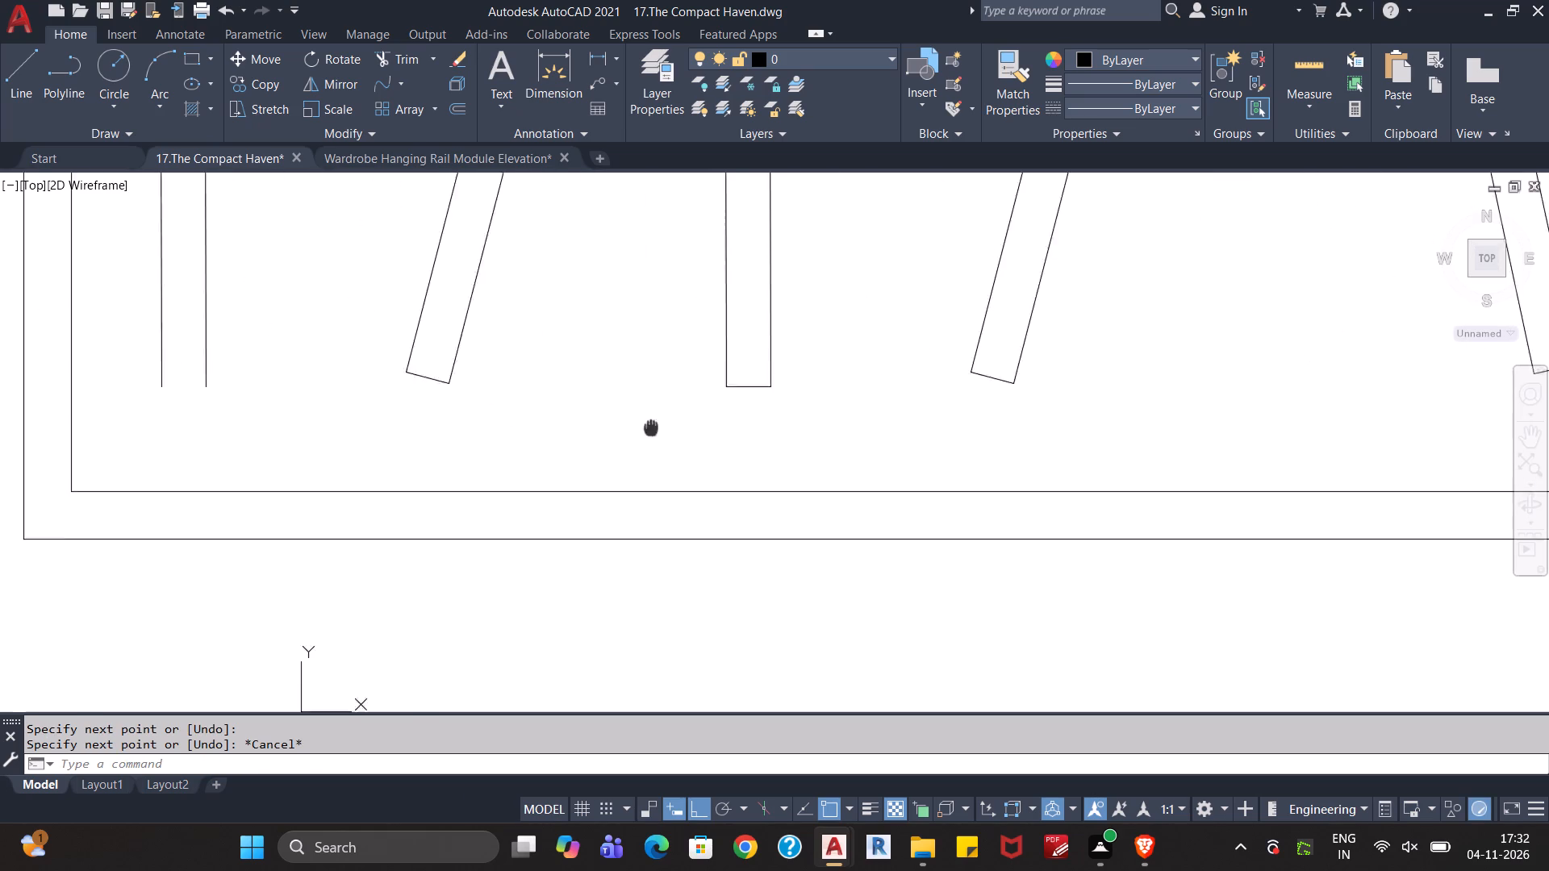
{"action": "middle_click_drag", "start_coordinate": [660, 429], "coordinate": [738, 451]}
{"action": "key", "text": "l"}
{"action": "key", "text": "Return"}
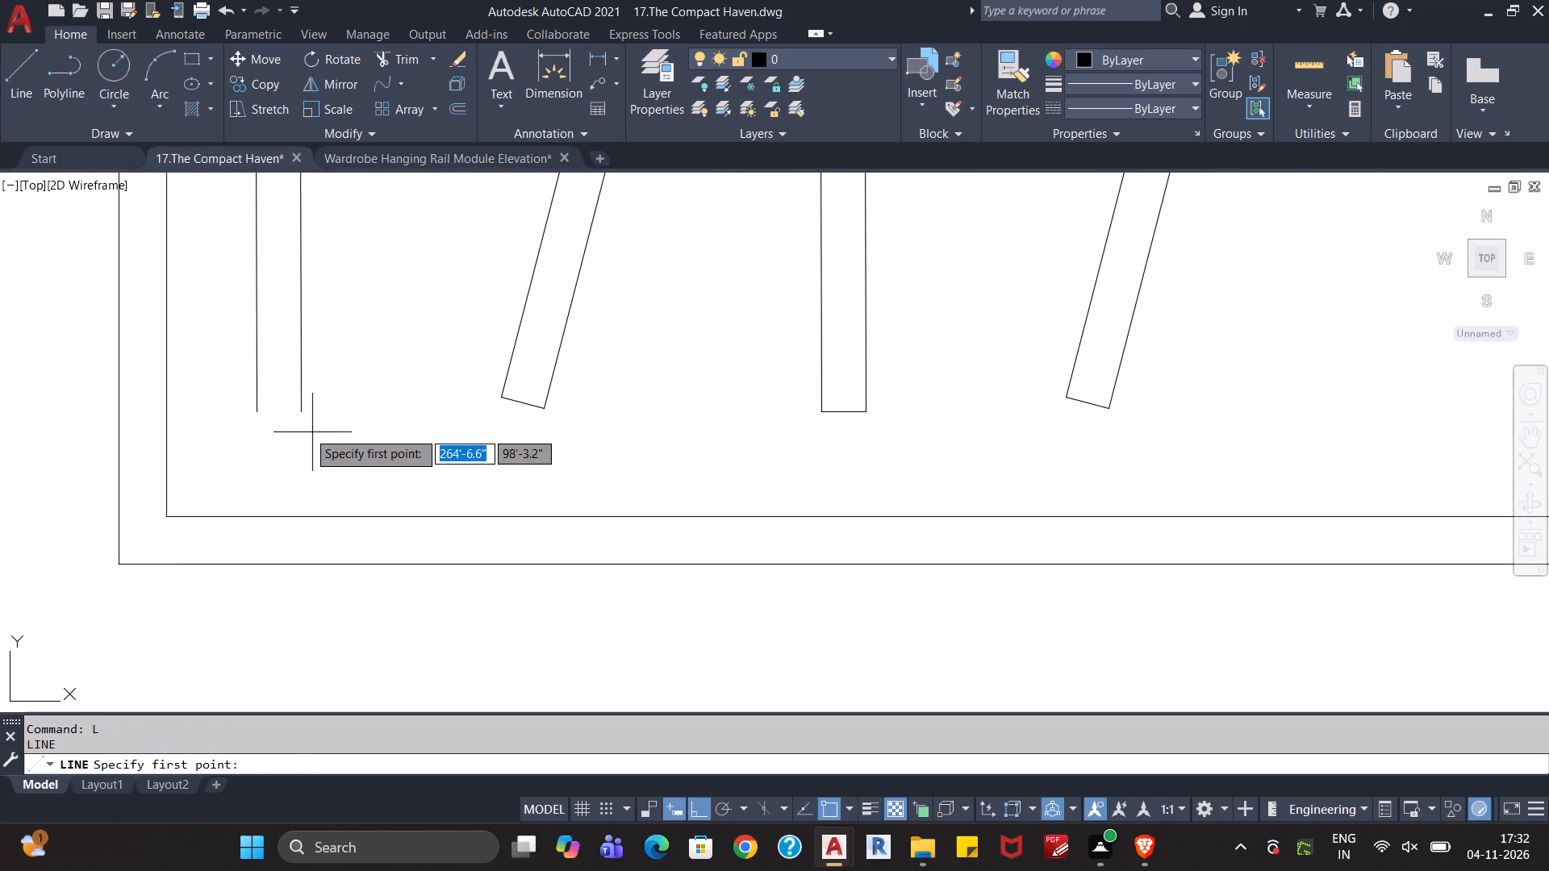
{"action": "left_click", "coordinate": [298, 411]}
{"action": "left_click", "coordinate": [257, 407]}
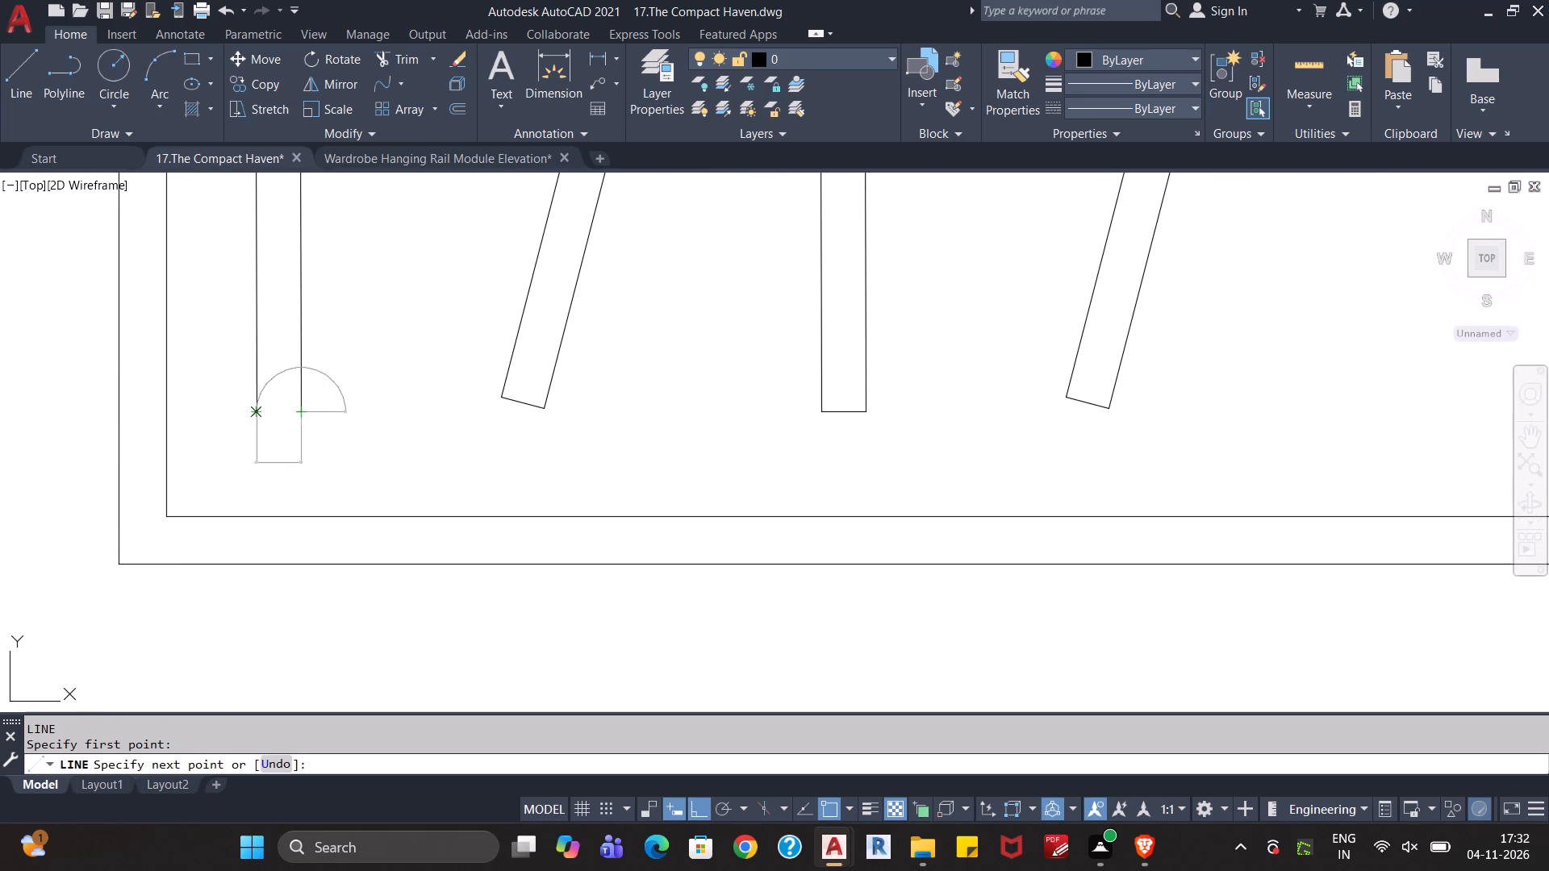
Finish closing the hanger ends and save the drawing.
{"action": "key", "text": "Escape"}
{"action": "scroll", "coordinate": [383, 402], "scroll_direction": "down", "scroll_amount": 4}
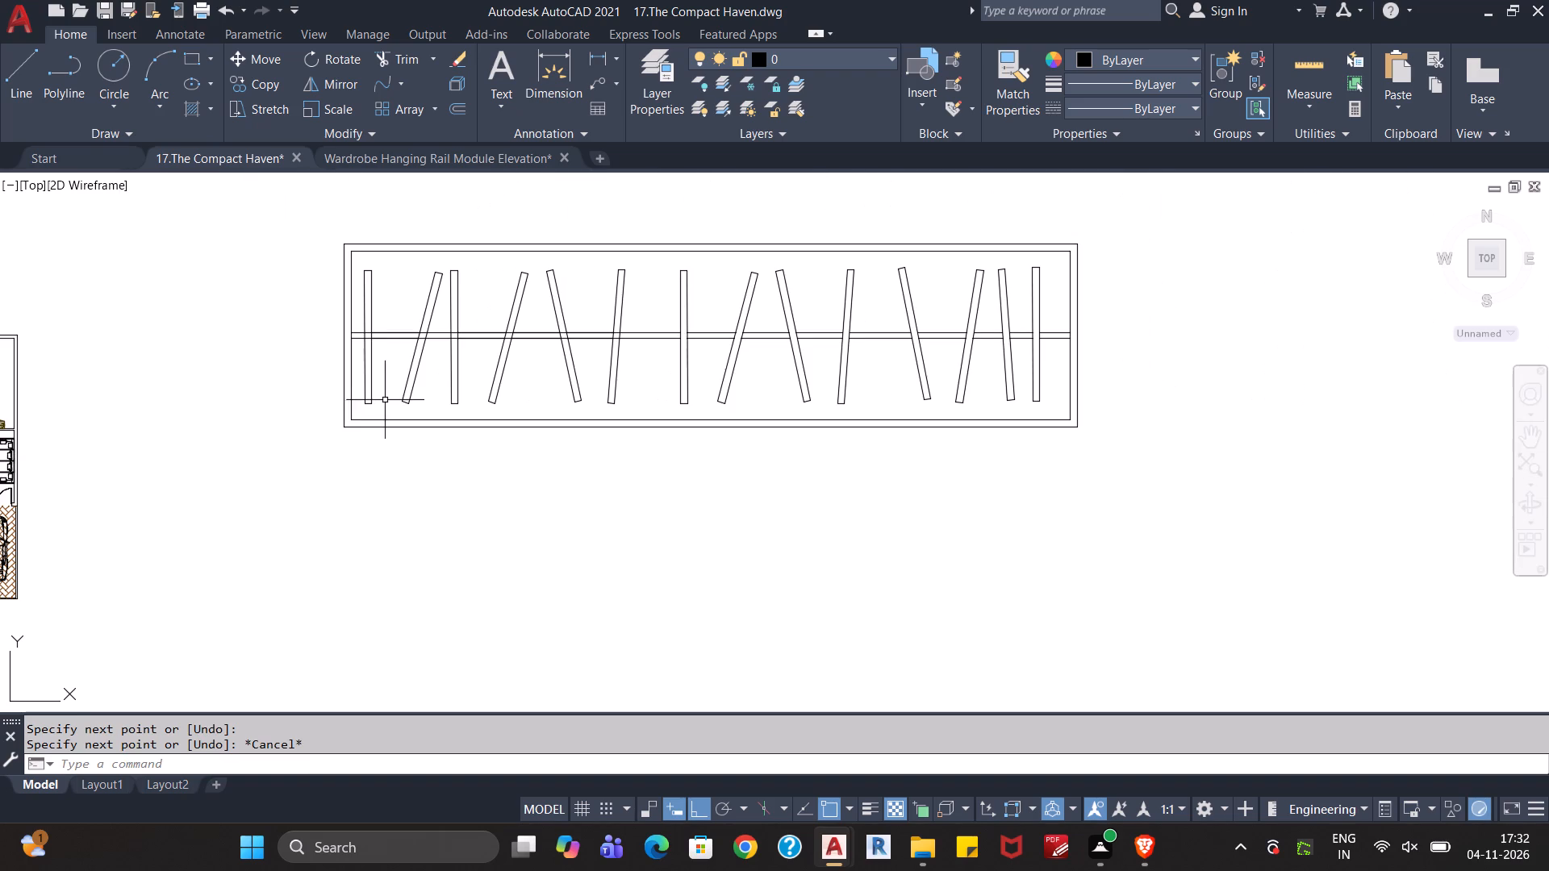
{"action": "middle_click_drag", "start_coordinate": [603, 493], "coordinate": [526, 544]}
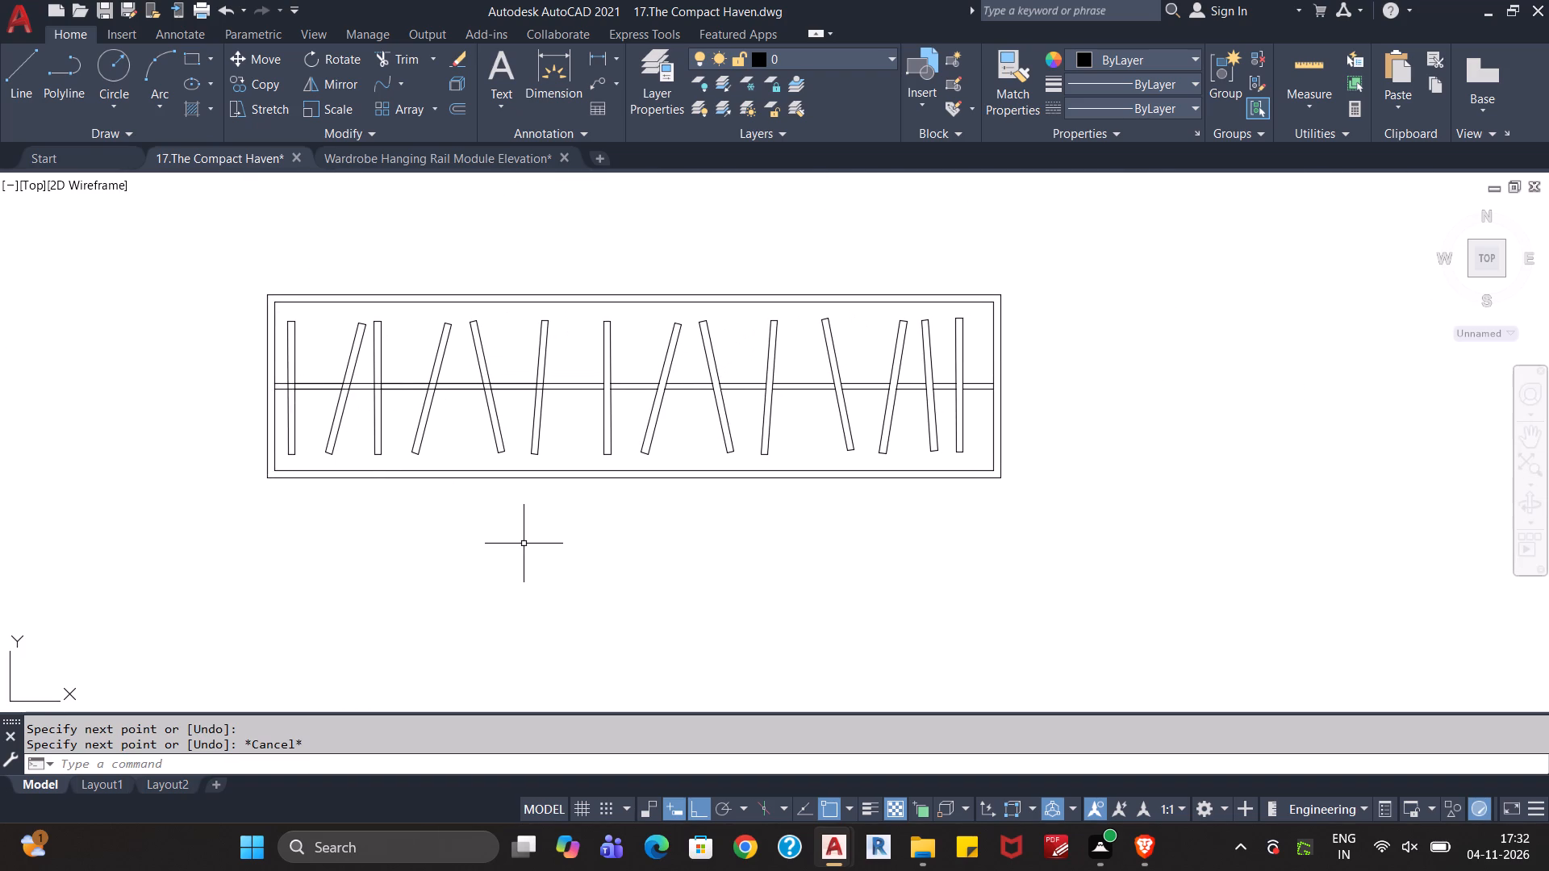
{"action": "key", "text": "ctrl+s"}
{"action": "middle_click", "coordinate": [720, 553]}
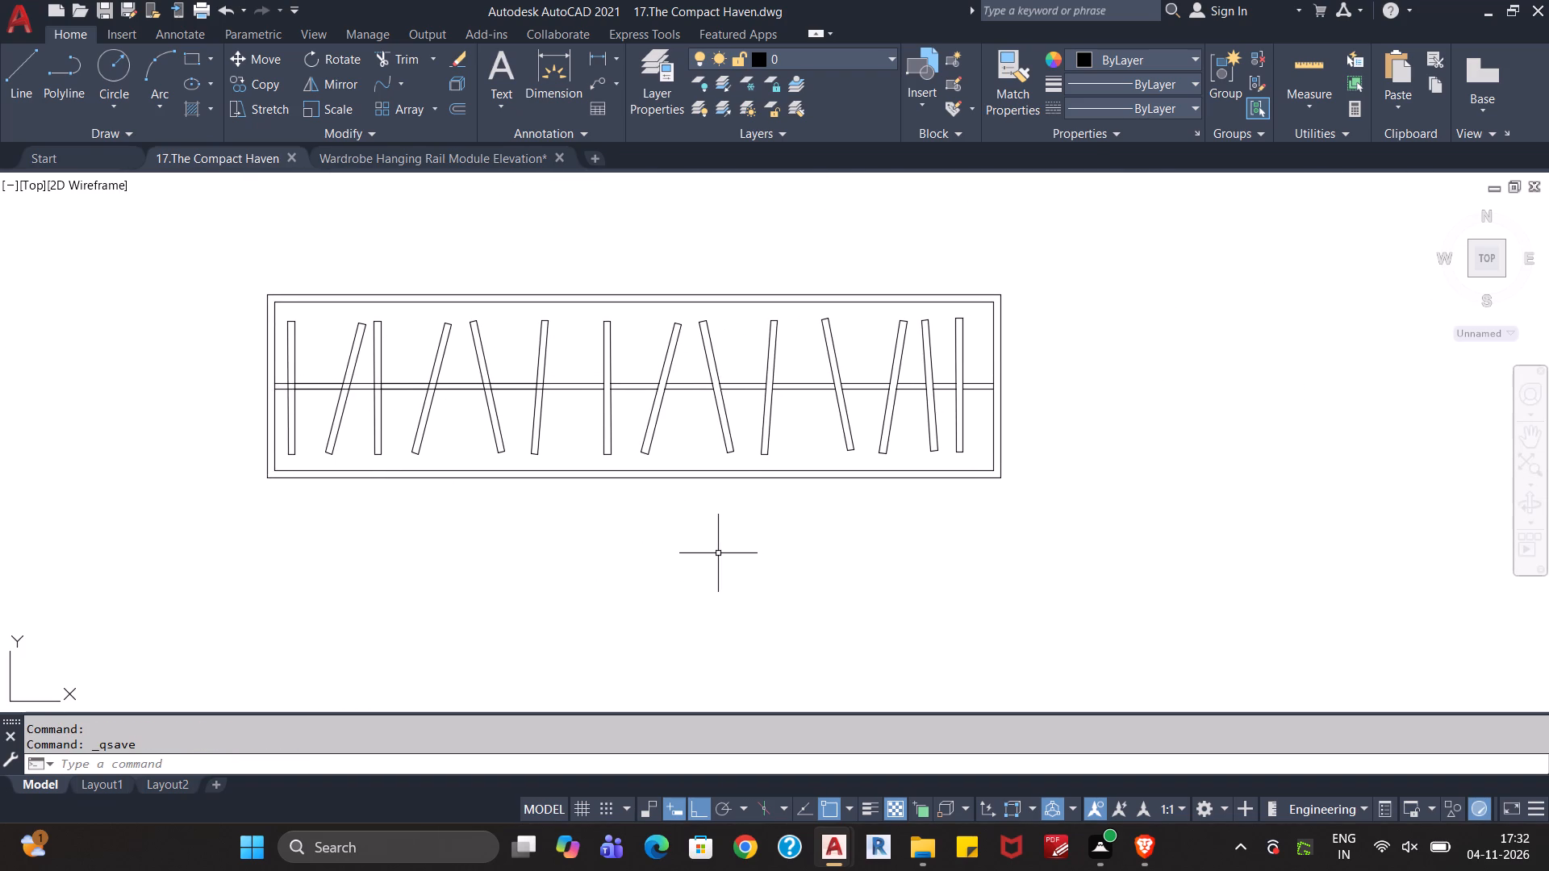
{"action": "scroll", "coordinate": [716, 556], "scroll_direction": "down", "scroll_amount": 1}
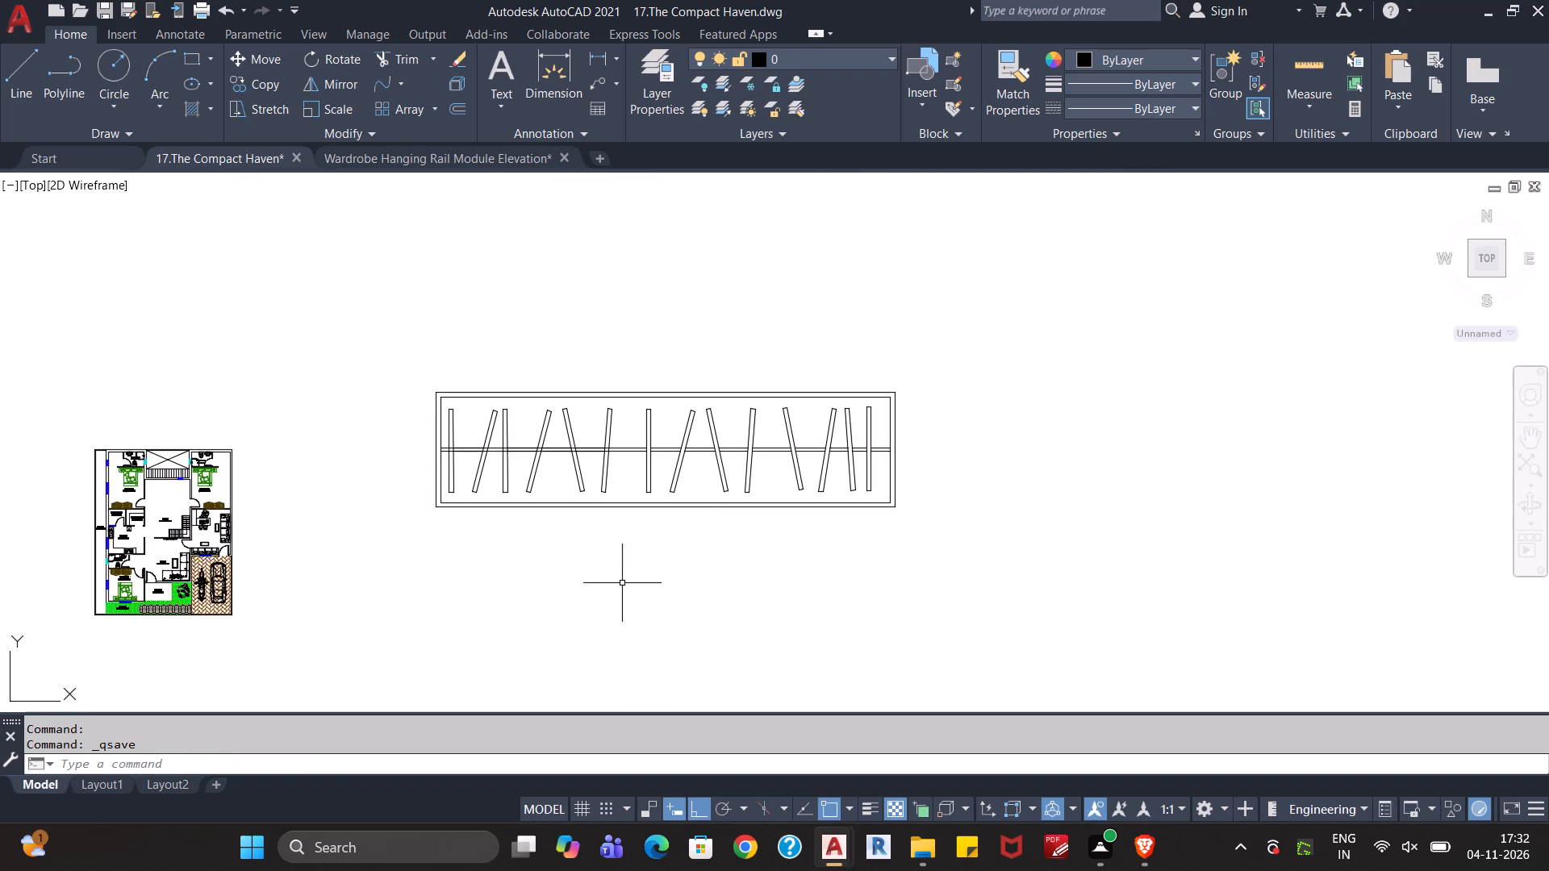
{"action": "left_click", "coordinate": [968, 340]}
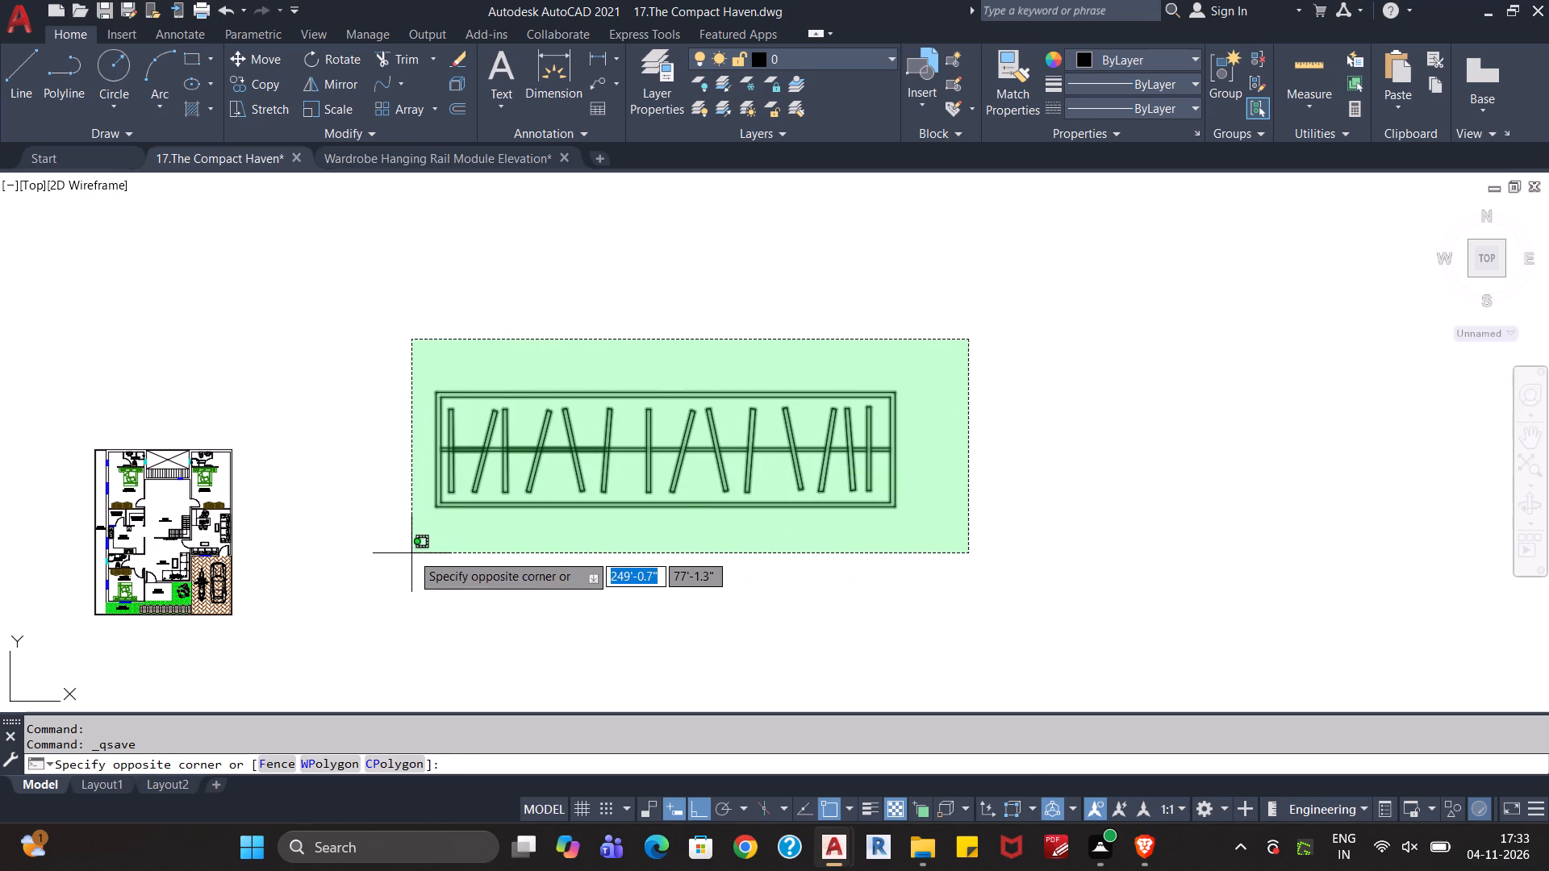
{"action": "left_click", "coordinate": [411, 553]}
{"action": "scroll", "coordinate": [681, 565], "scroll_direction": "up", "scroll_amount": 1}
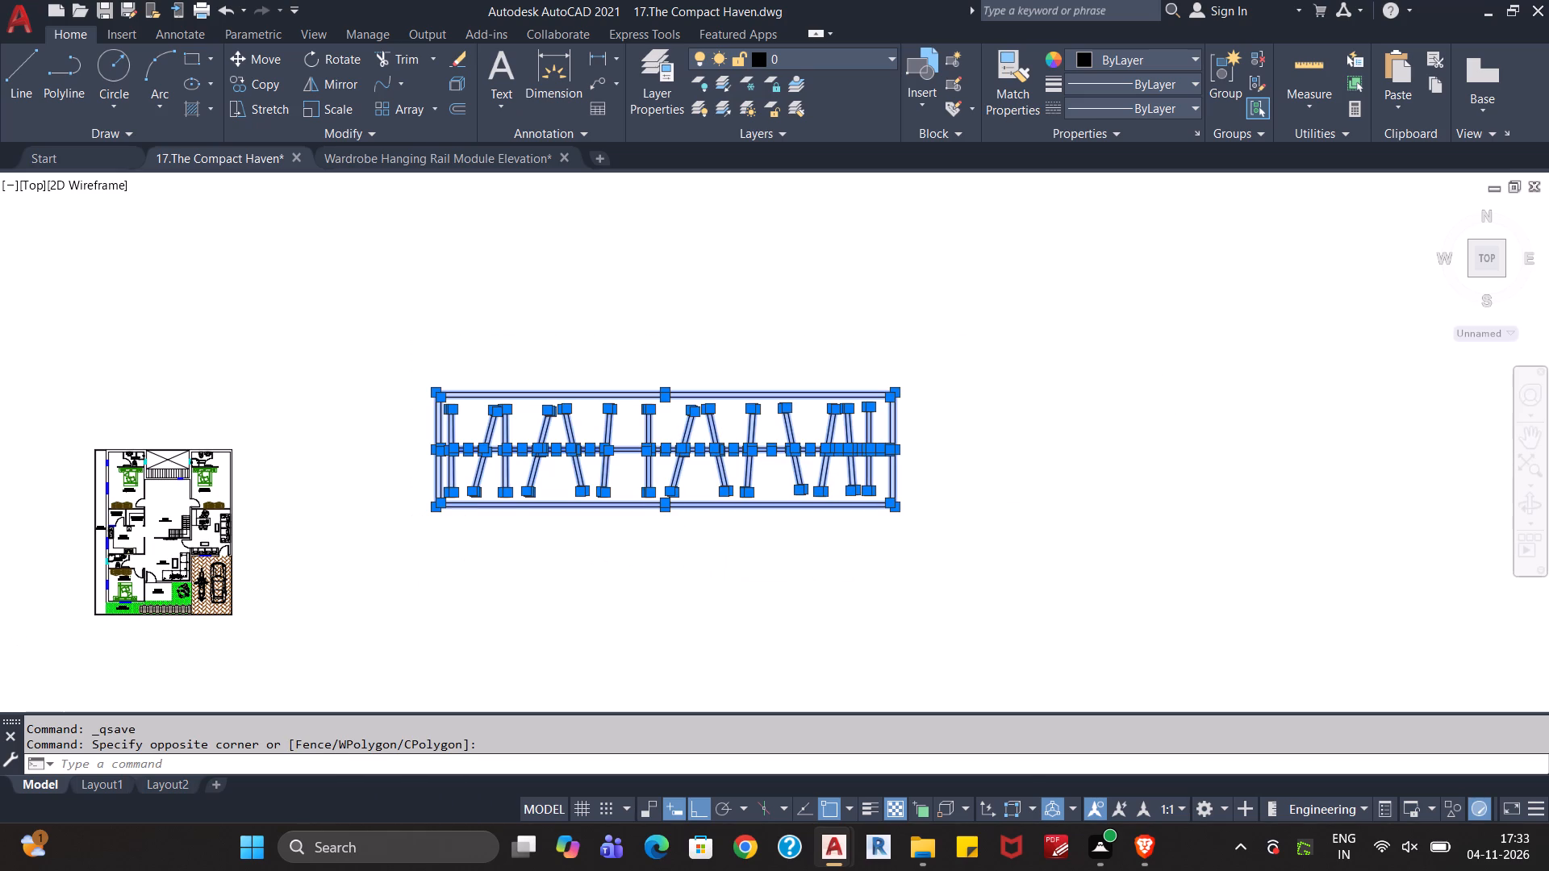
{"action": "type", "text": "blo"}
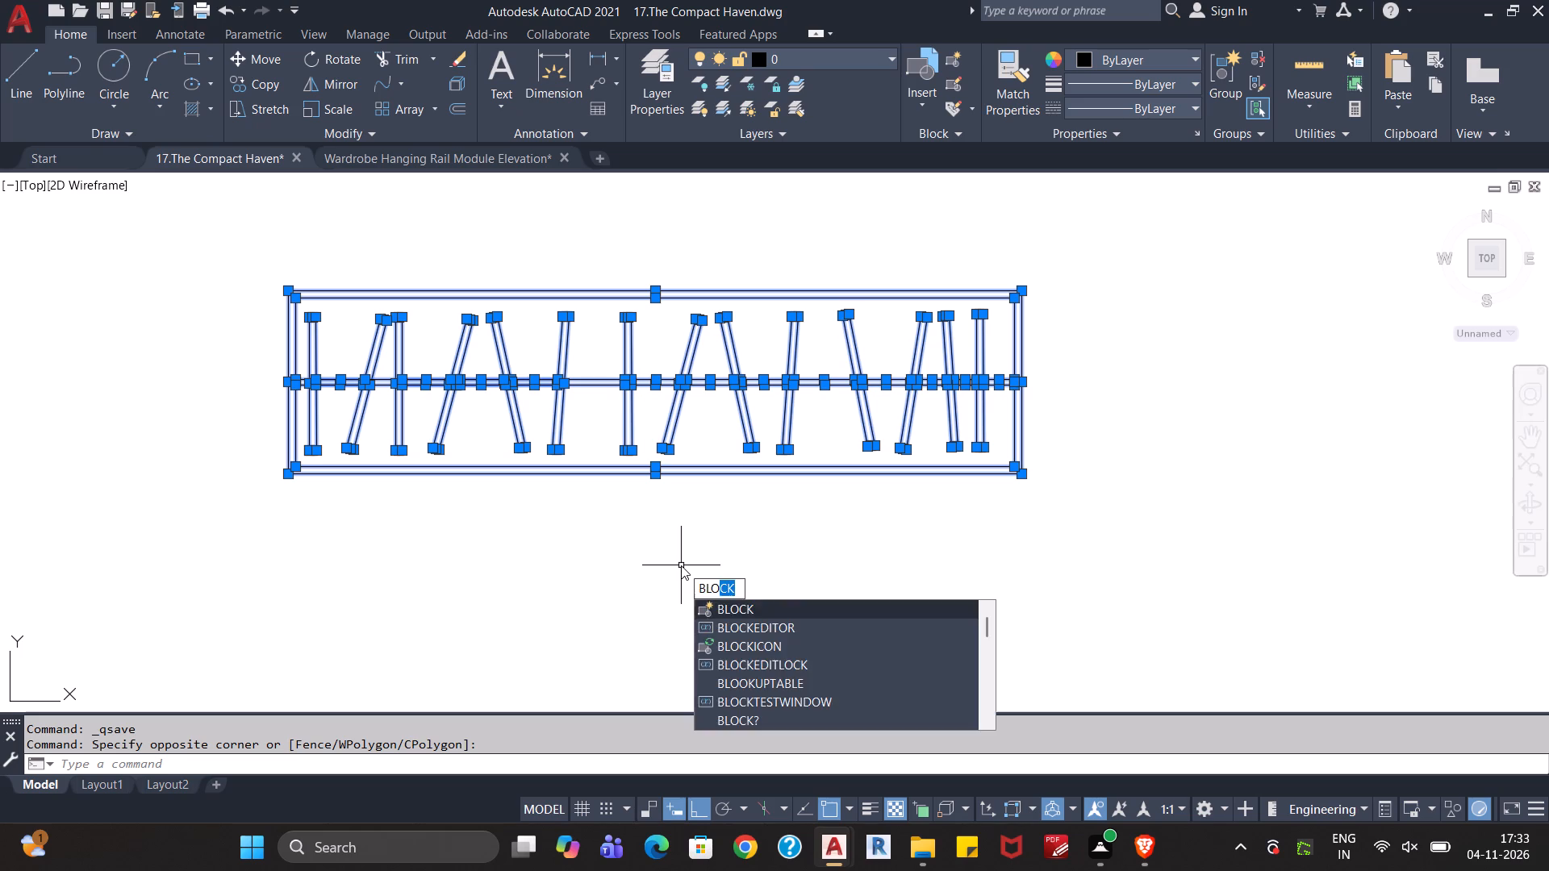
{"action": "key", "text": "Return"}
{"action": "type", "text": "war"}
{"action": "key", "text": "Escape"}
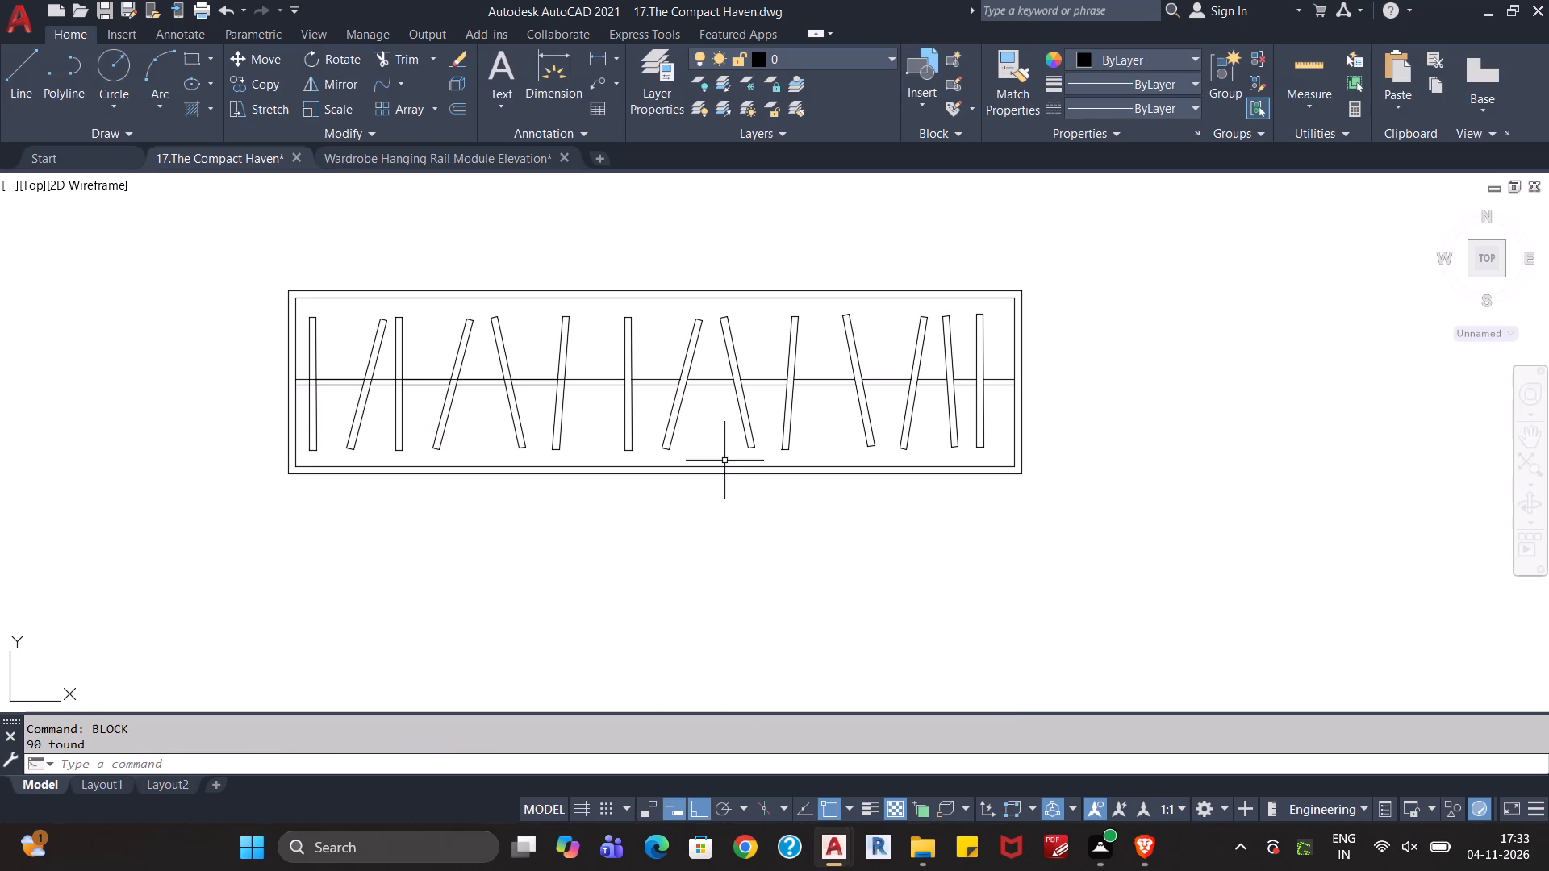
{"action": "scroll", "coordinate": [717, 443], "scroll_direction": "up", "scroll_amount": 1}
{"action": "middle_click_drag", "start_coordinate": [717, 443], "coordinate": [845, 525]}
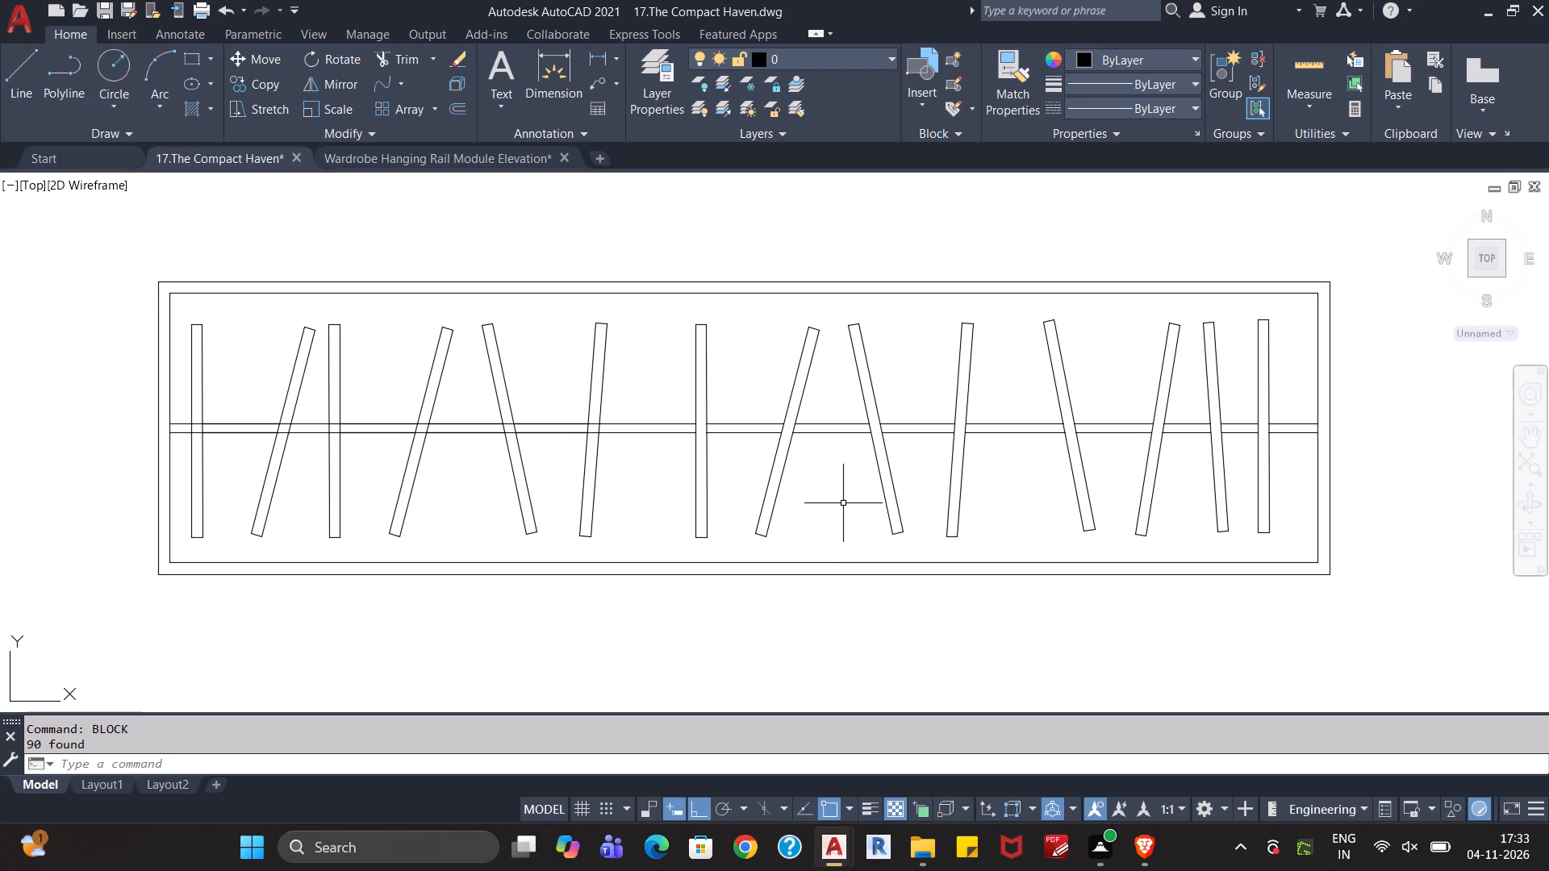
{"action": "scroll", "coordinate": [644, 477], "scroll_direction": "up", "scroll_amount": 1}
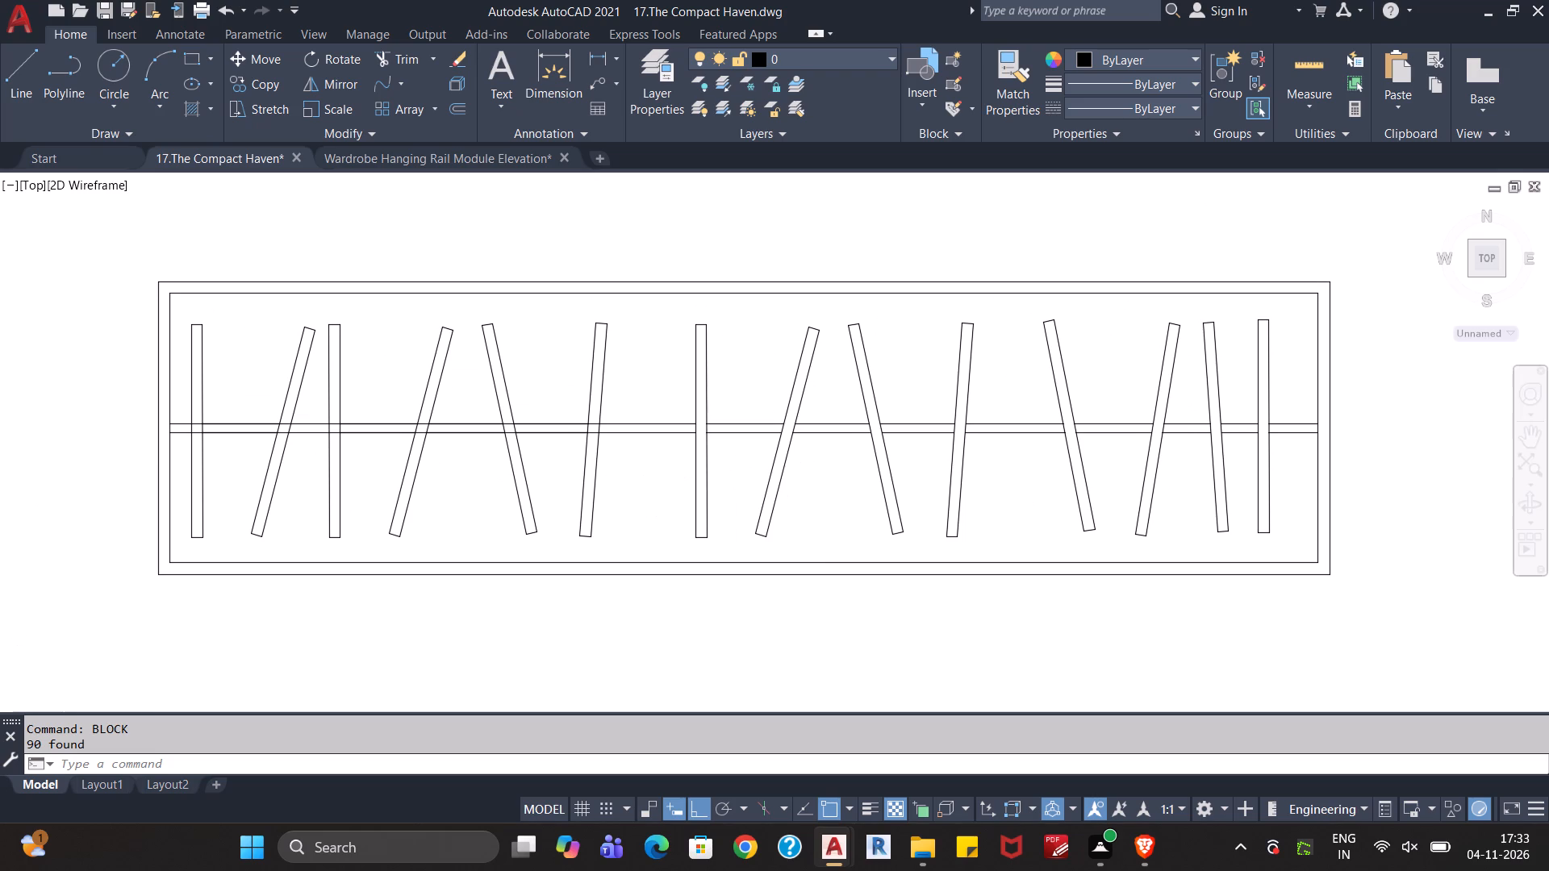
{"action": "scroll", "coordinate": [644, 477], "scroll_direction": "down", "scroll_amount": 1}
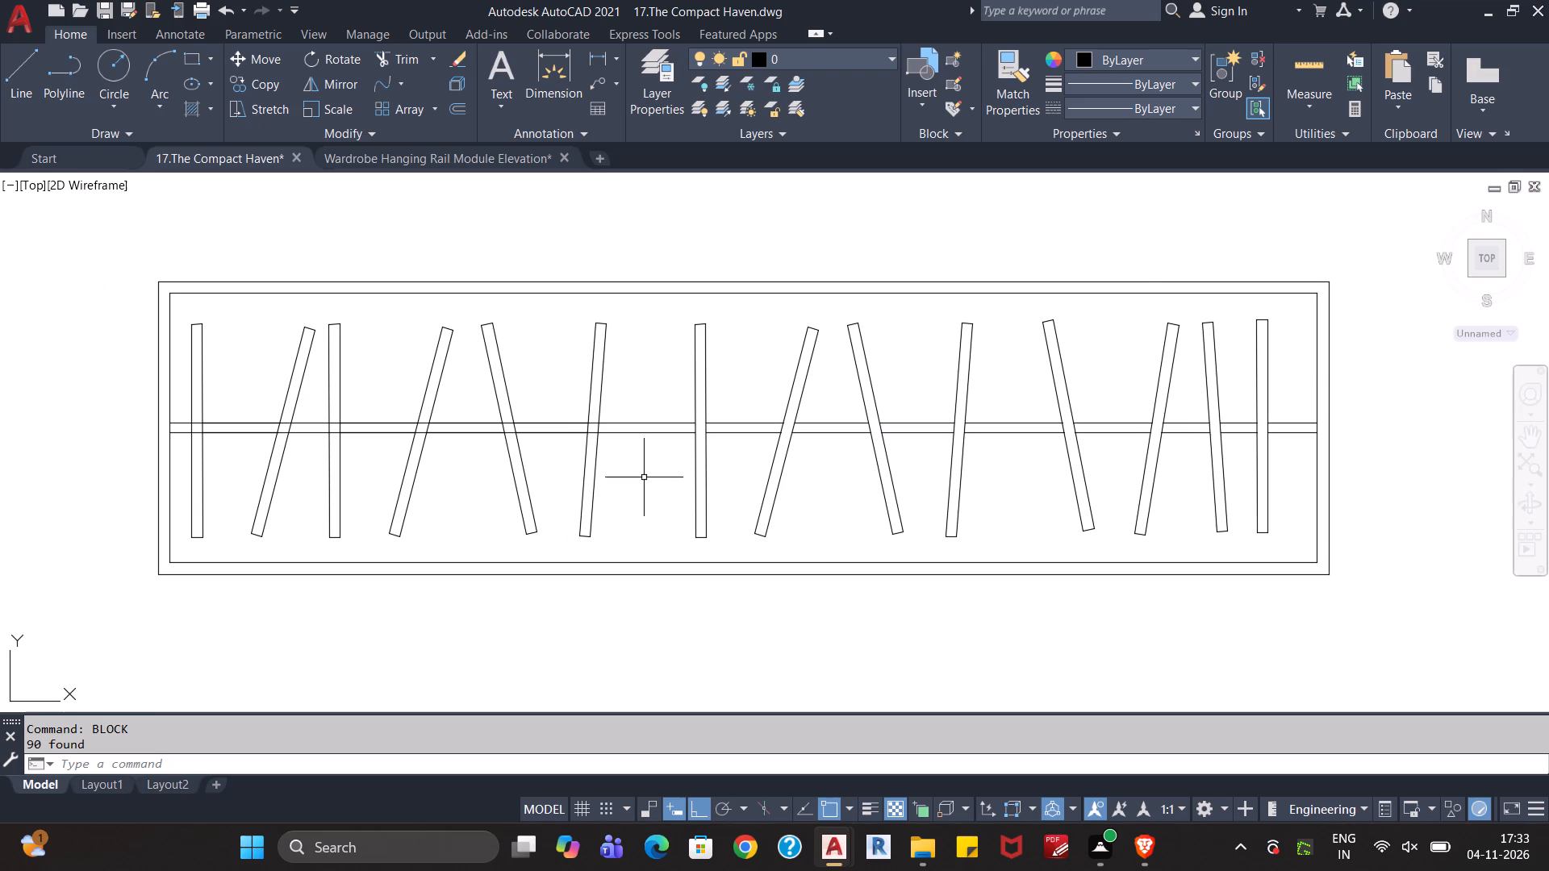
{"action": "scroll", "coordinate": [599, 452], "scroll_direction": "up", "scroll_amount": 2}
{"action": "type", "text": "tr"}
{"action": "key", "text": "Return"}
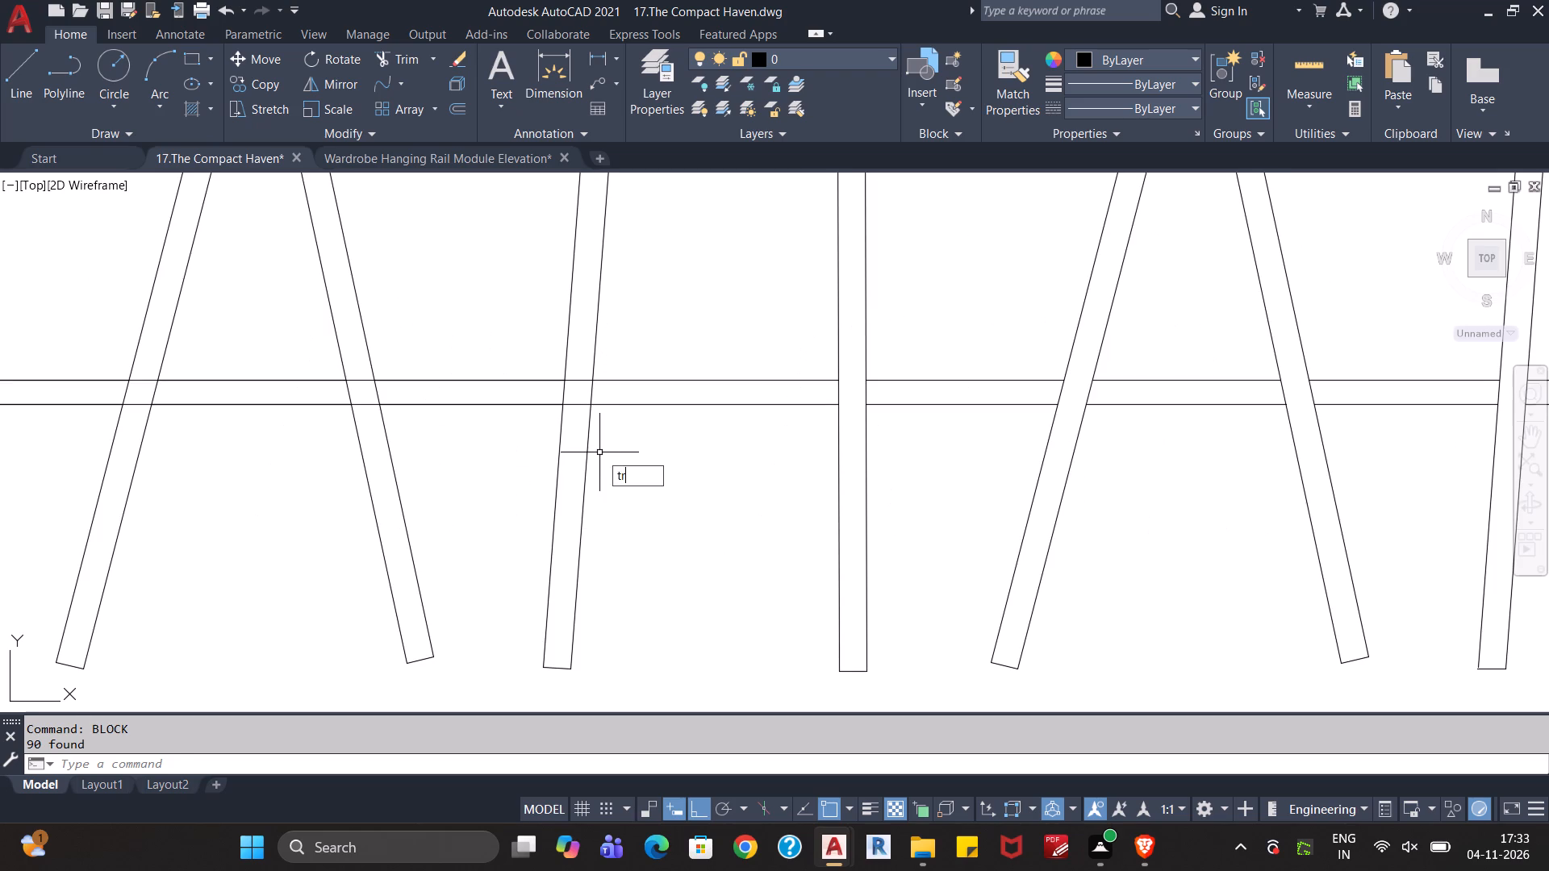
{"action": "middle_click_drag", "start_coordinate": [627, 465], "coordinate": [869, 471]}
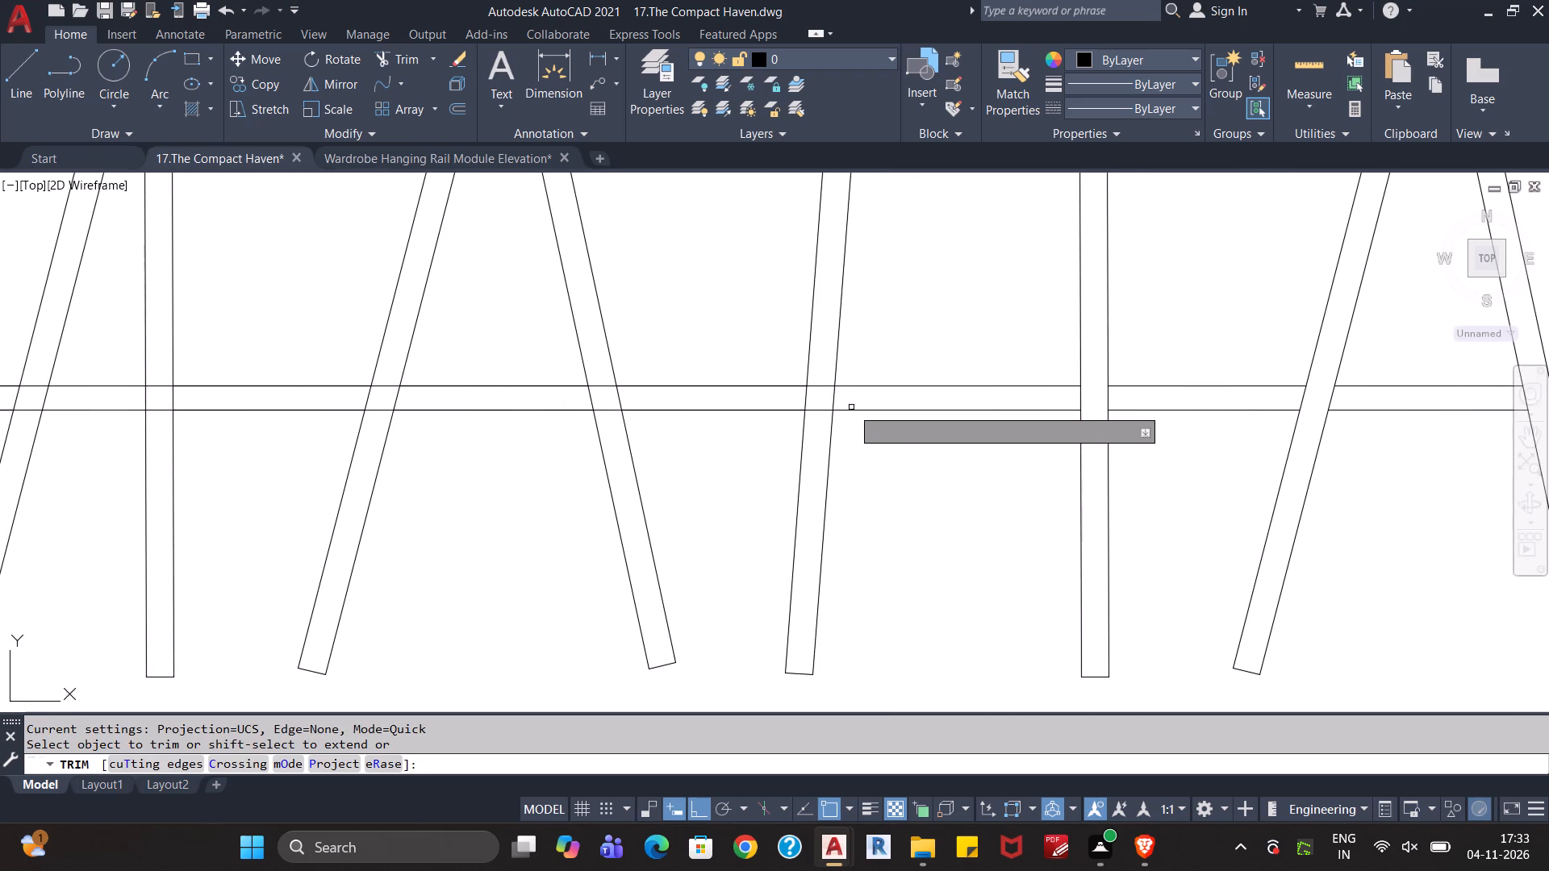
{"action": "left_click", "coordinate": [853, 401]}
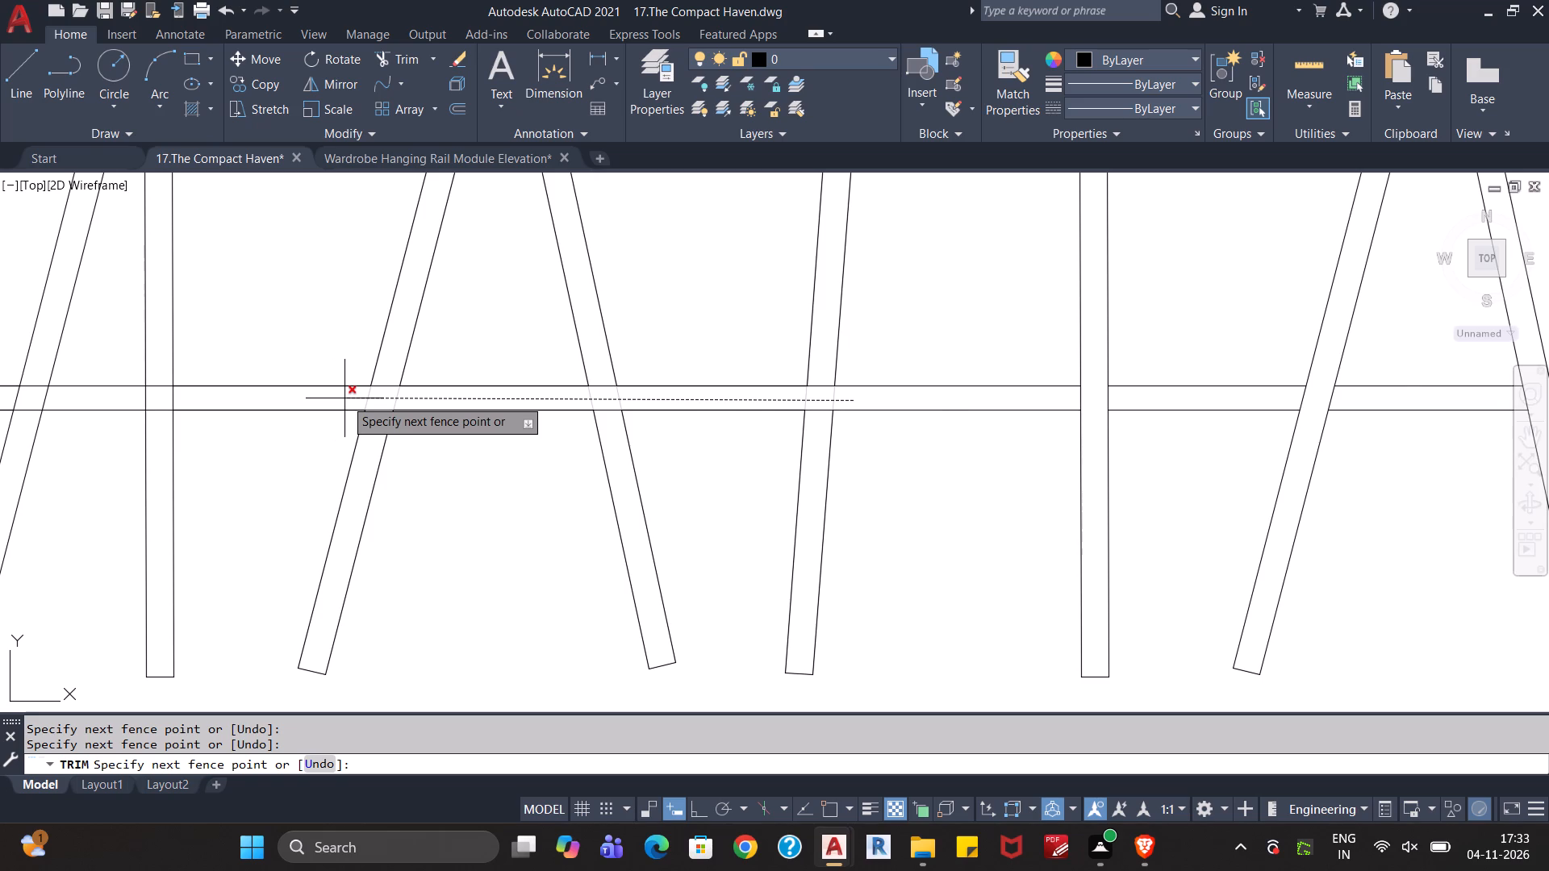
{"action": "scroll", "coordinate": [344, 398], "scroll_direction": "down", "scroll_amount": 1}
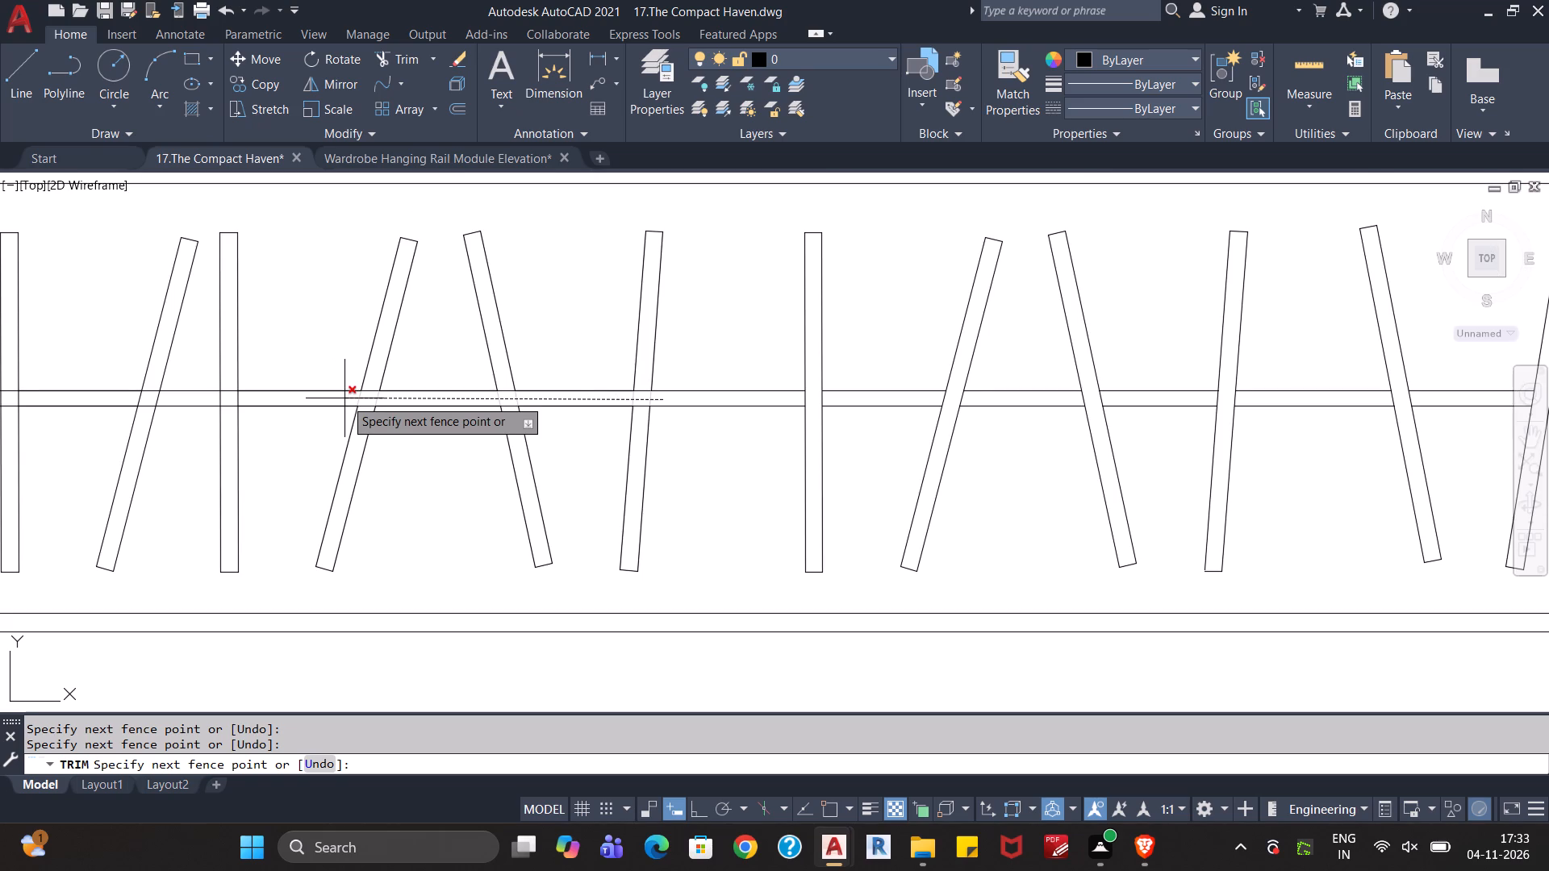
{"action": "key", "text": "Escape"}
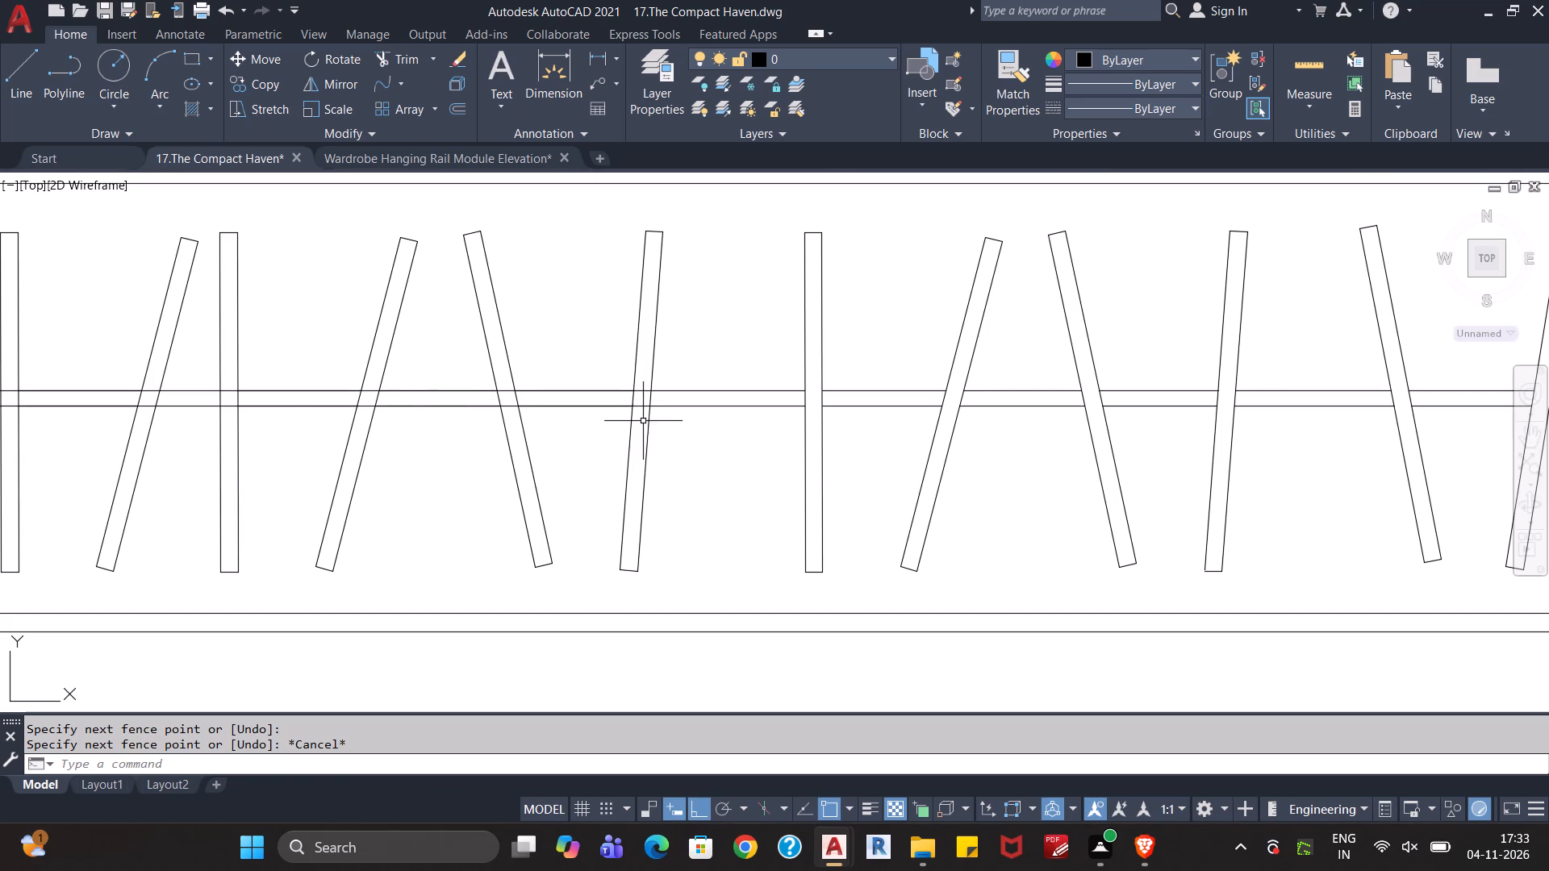
Trim the horizontal rail lines crossing inside the three slanted hangers just left of the middle vertical hanger.
{"action": "type", "text": "tr"}
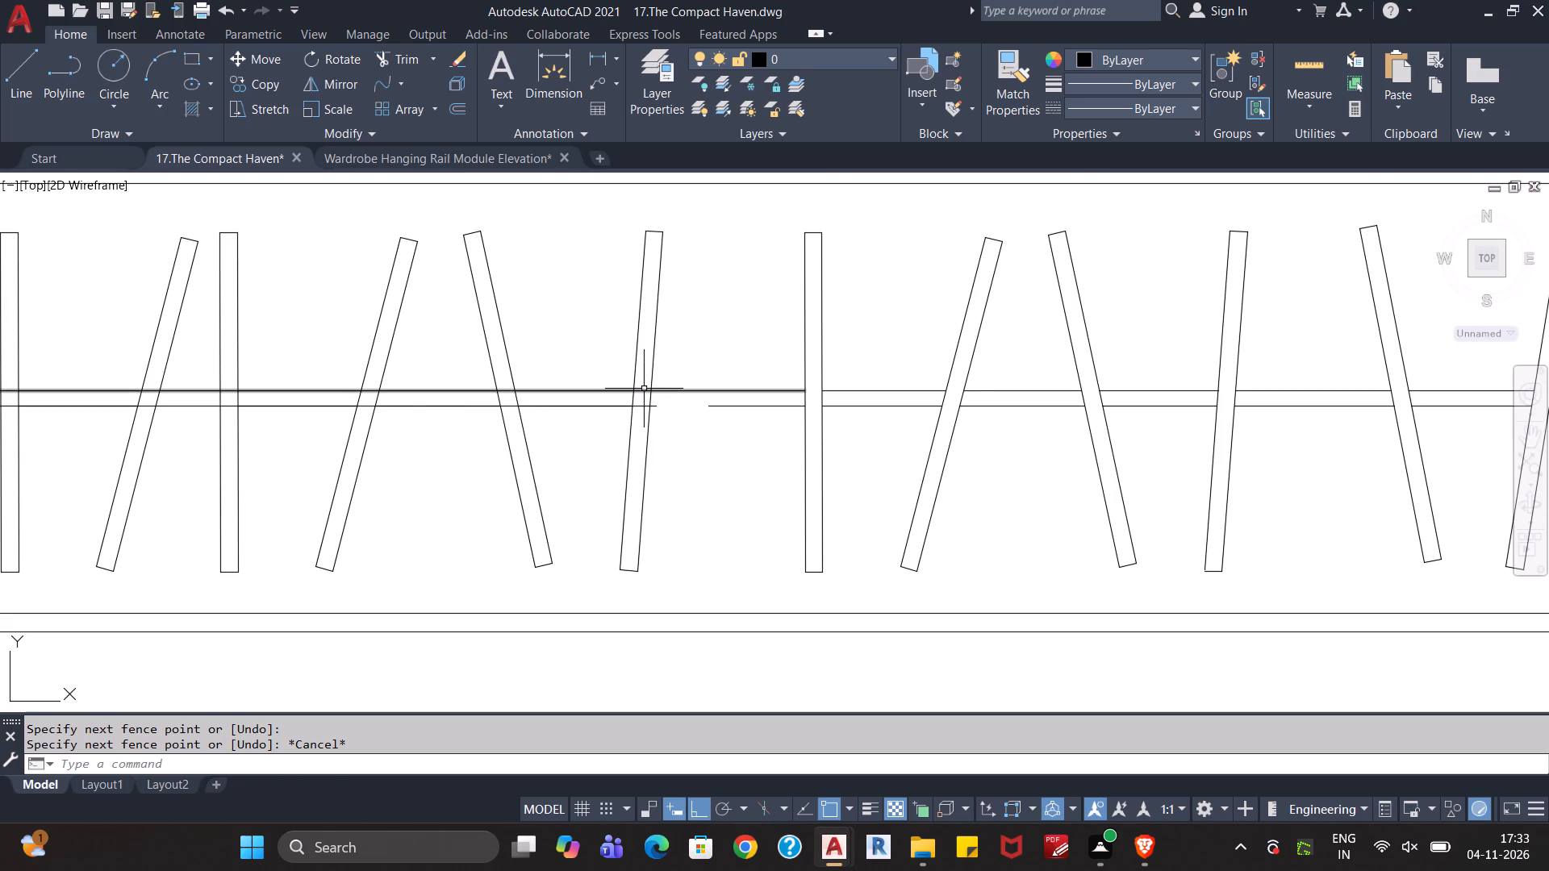
{"action": "key", "text": "Return"}
{"action": "left_click", "coordinate": [637, 425]}
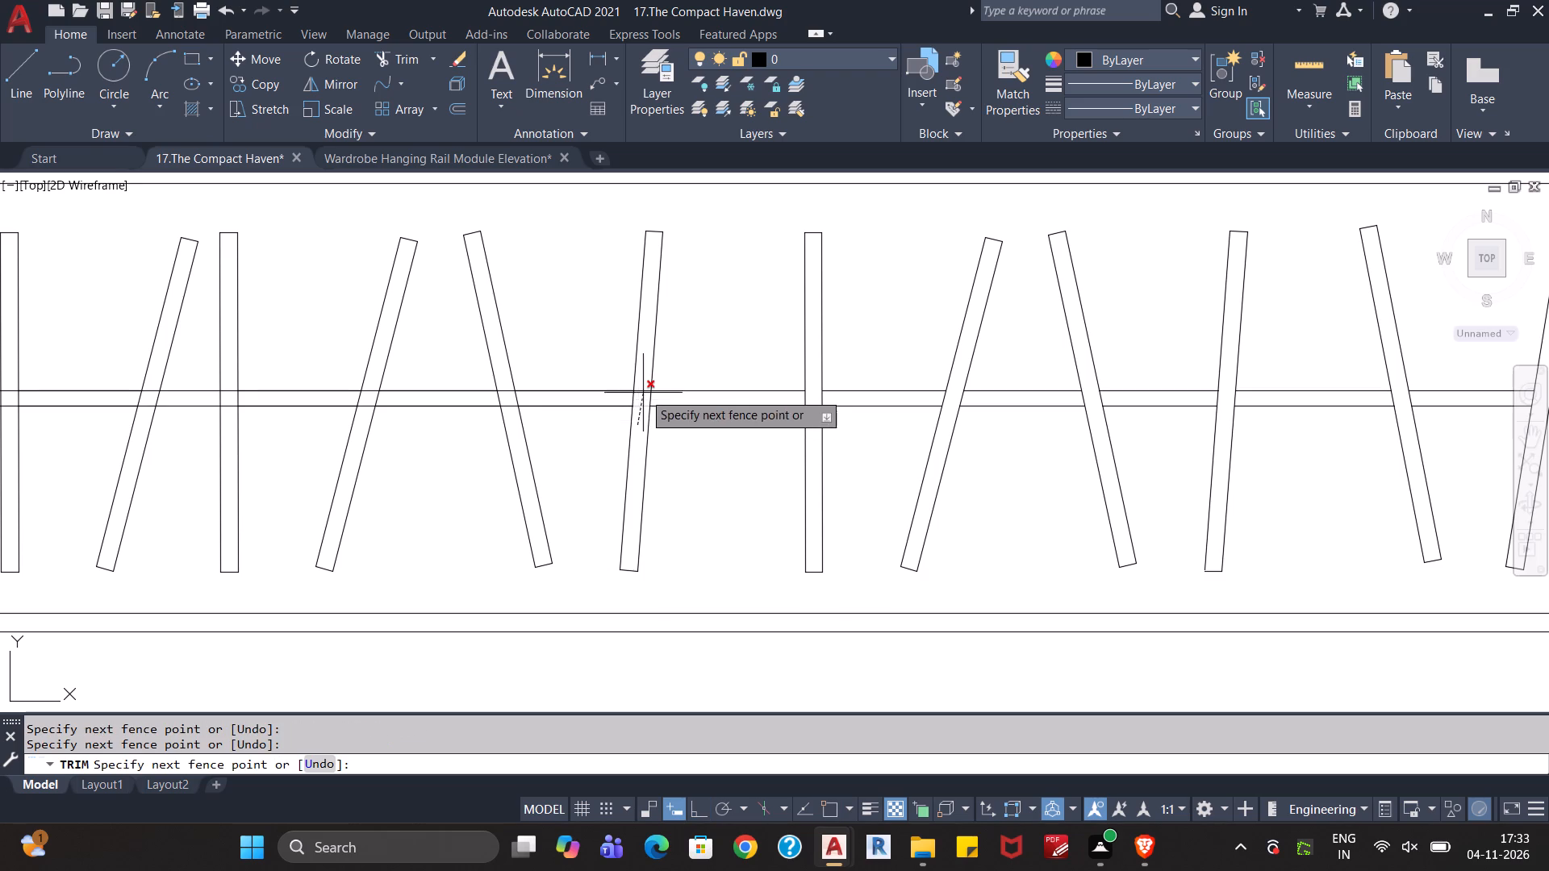
{"action": "left_click", "coordinate": [645, 379]}
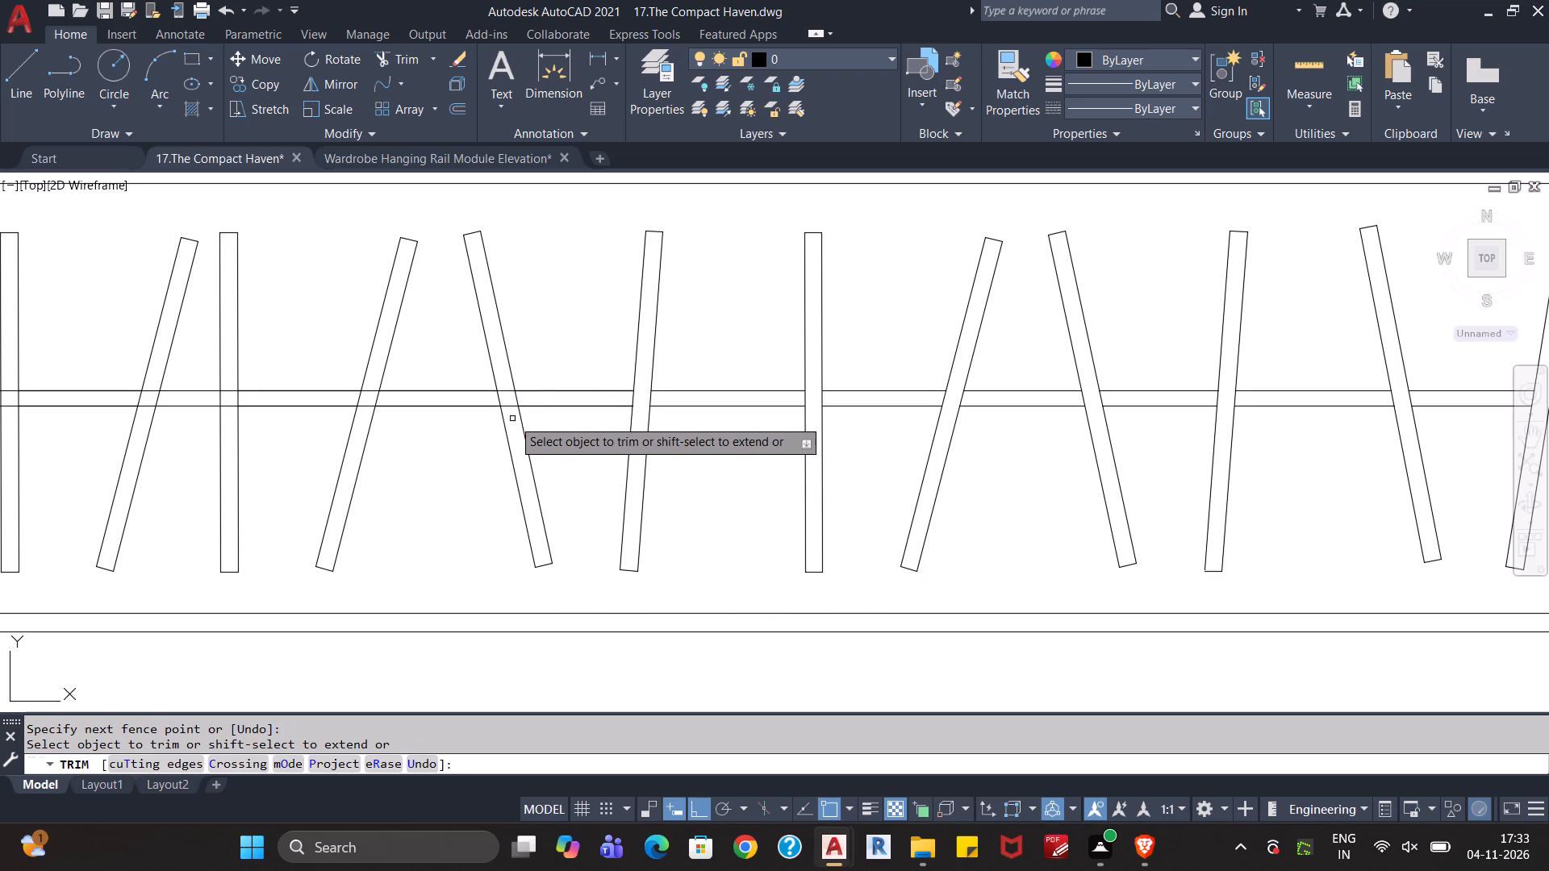
{"action": "left_click", "coordinate": [513, 419]}
{"action": "left_click", "coordinate": [504, 381]}
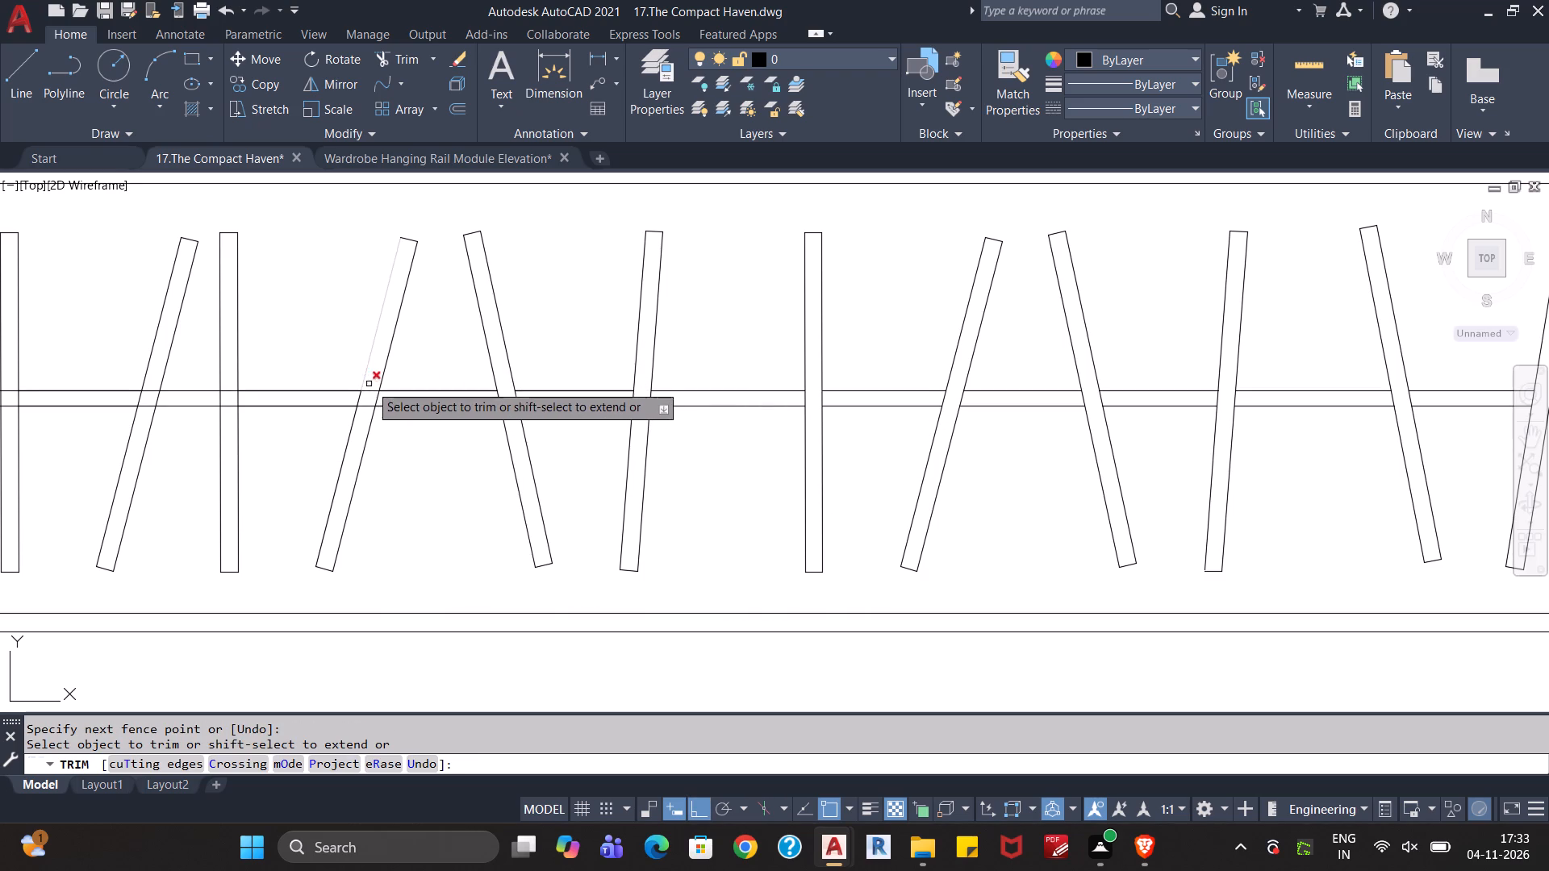
{"action": "left_click", "coordinate": [373, 381]}
{"action": "left_click", "coordinate": [362, 415]}
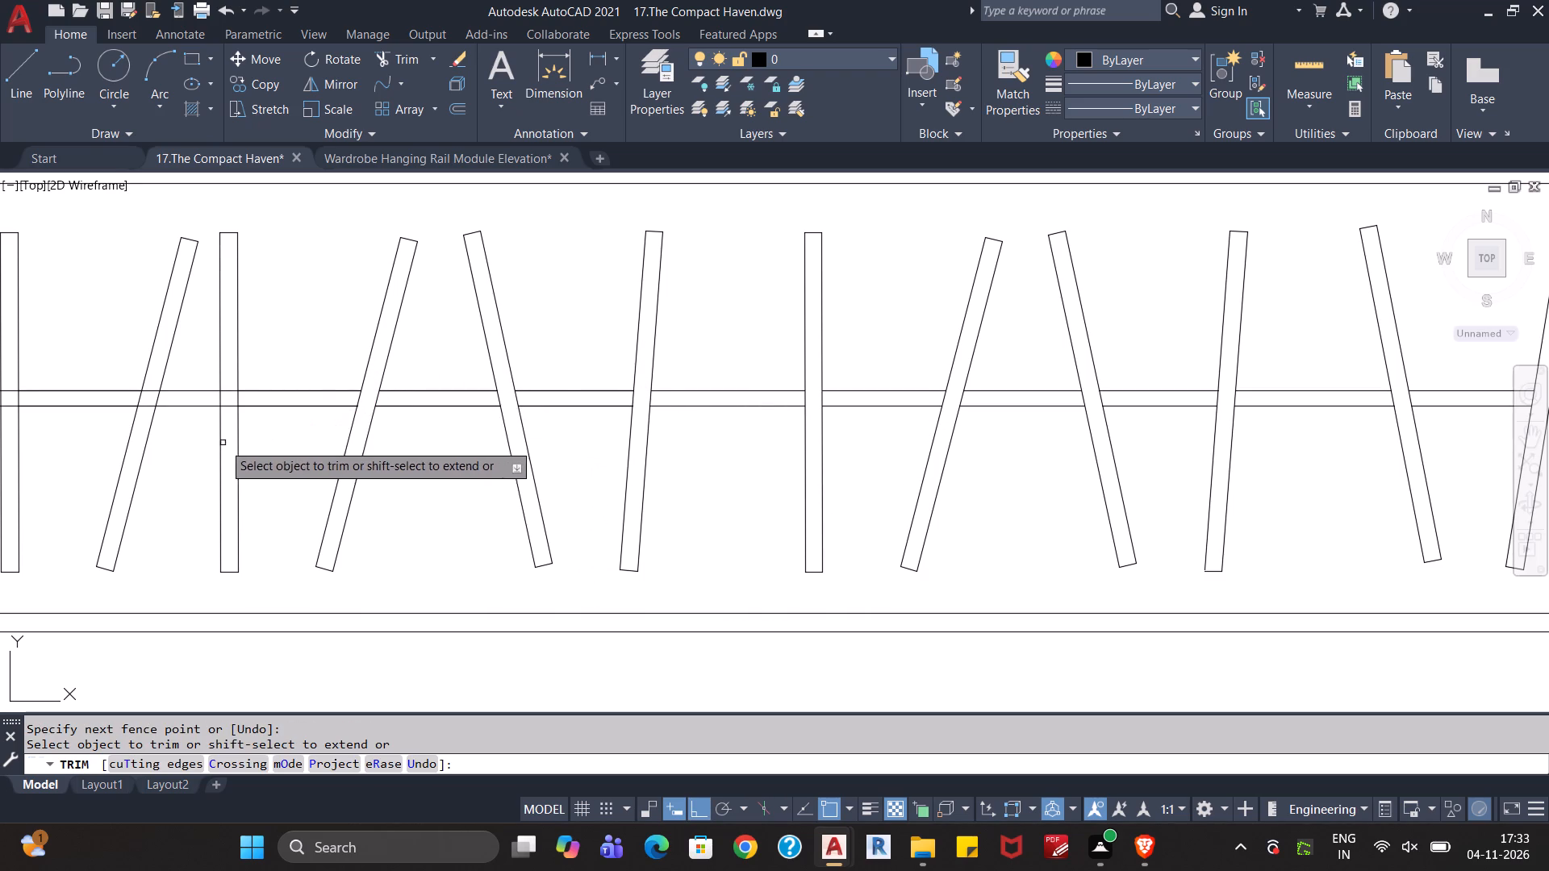
Trim the rail lines crossing inside the three hangers nearest the wardrobe's left end.
{"action": "left_click", "coordinate": [228, 420]}
{"action": "left_click", "coordinate": [228, 381]}
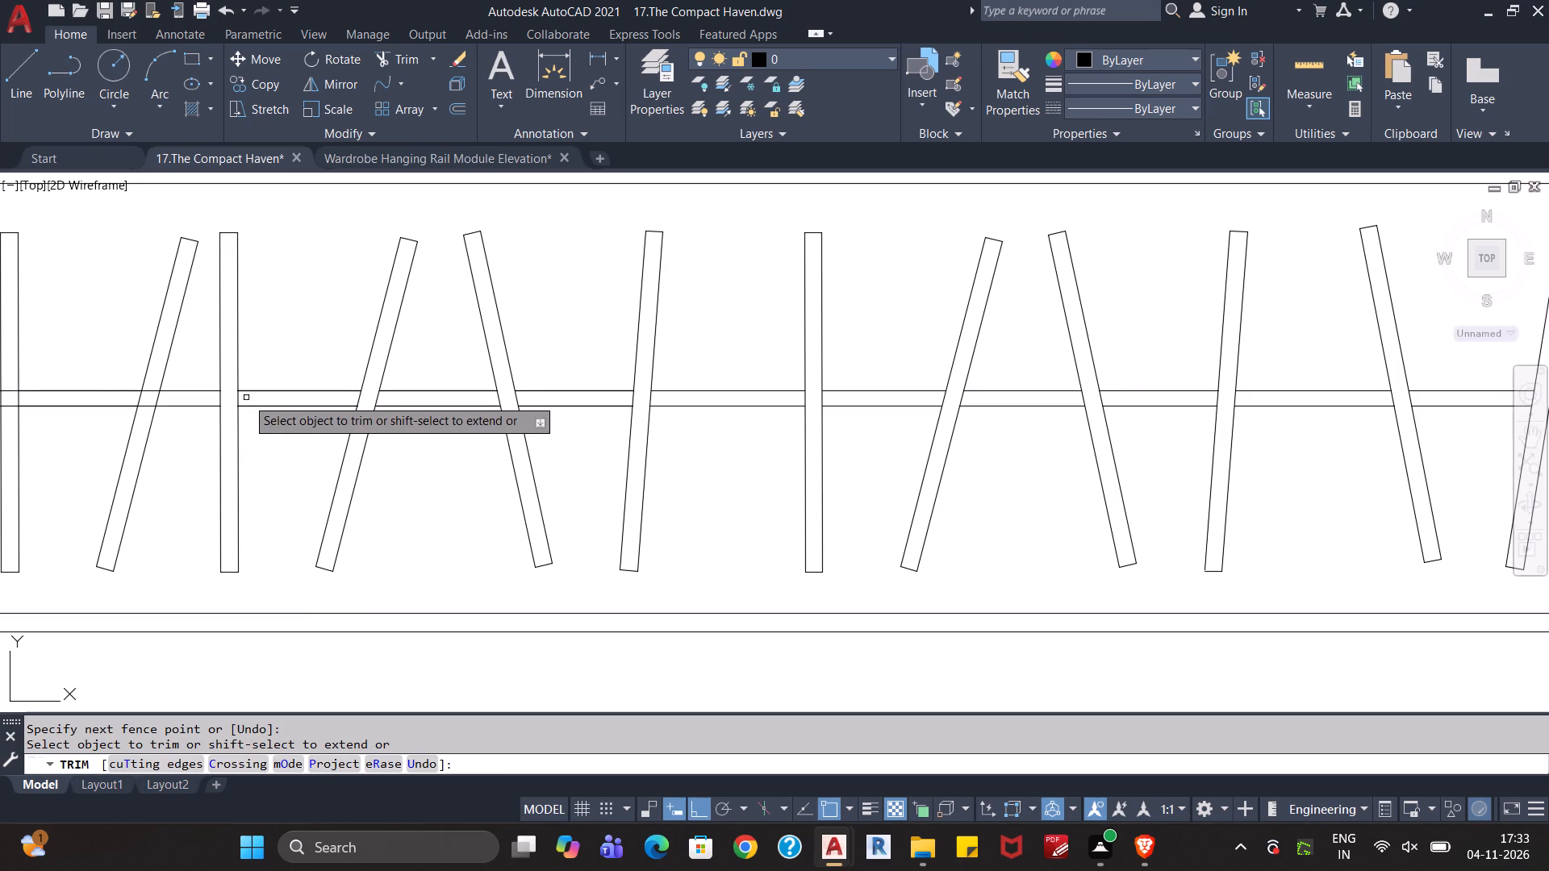
{"action": "left_click", "coordinate": [152, 377]}
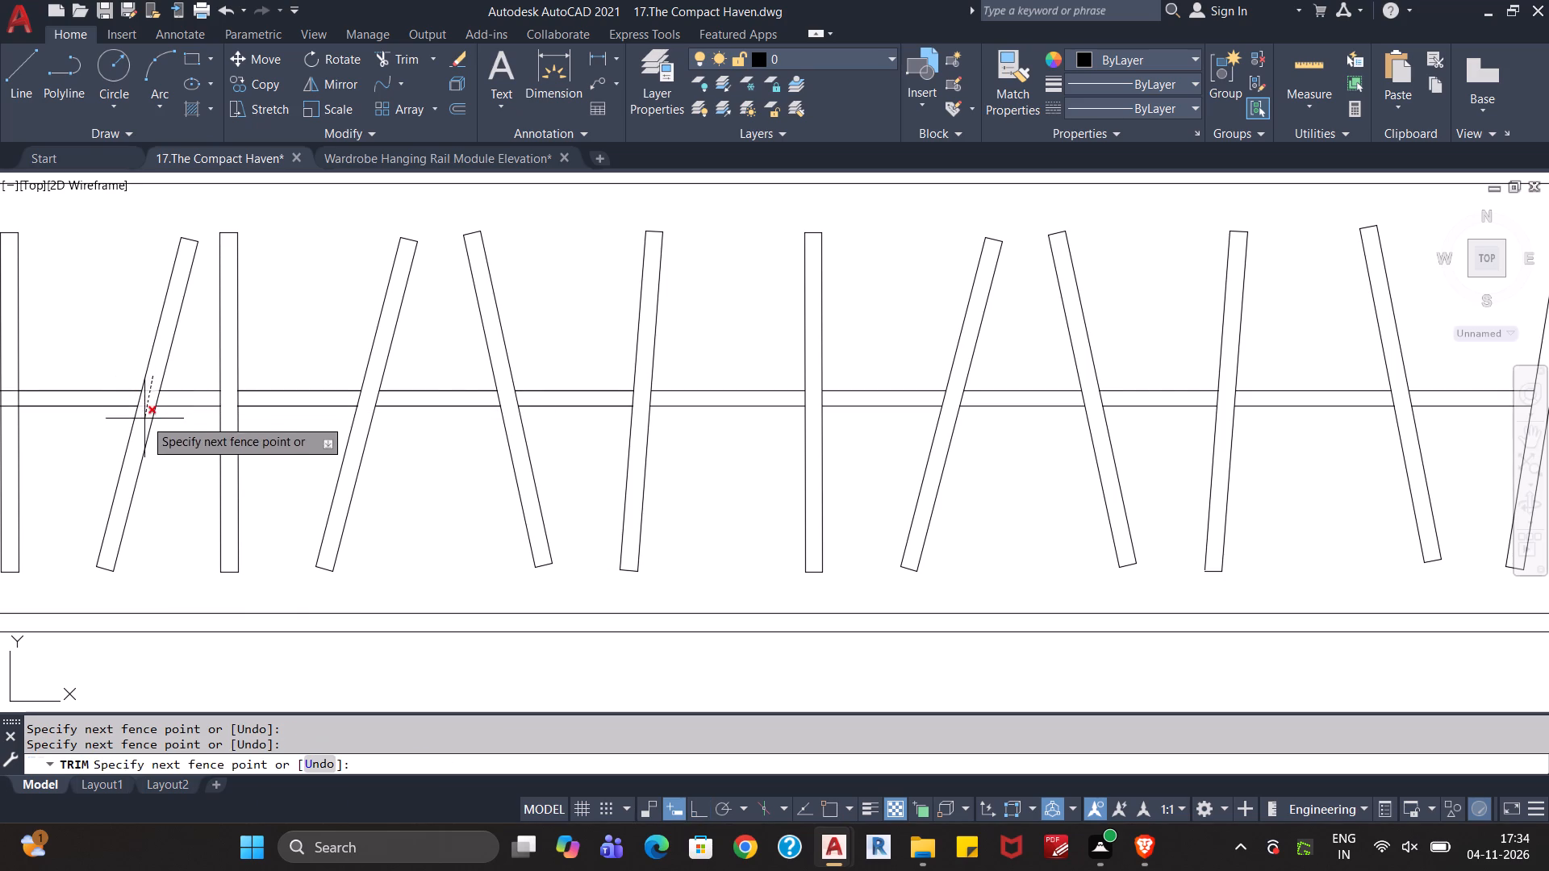
{"action": "left_click", "coordinate": [144, 419]}
{"action": "middle_click_drag", "start_coordinate": [75, 435], "coordinate": [444, 447]}
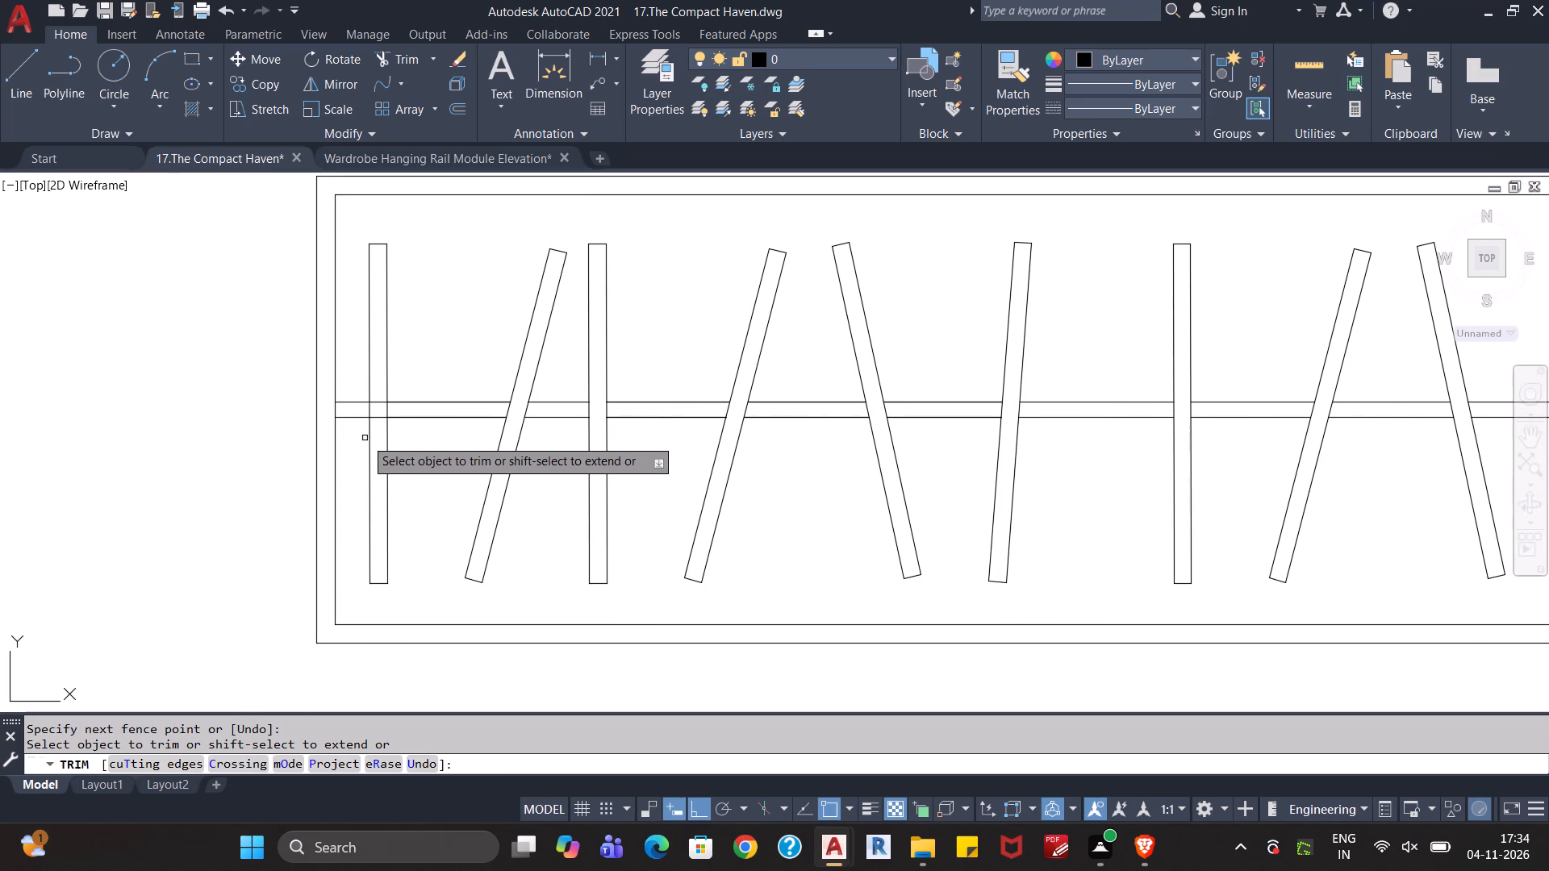
{"action": "left_click", "coordinate": [378, 433]}
{"action": "left_click", "coordinate": [376, 386]}
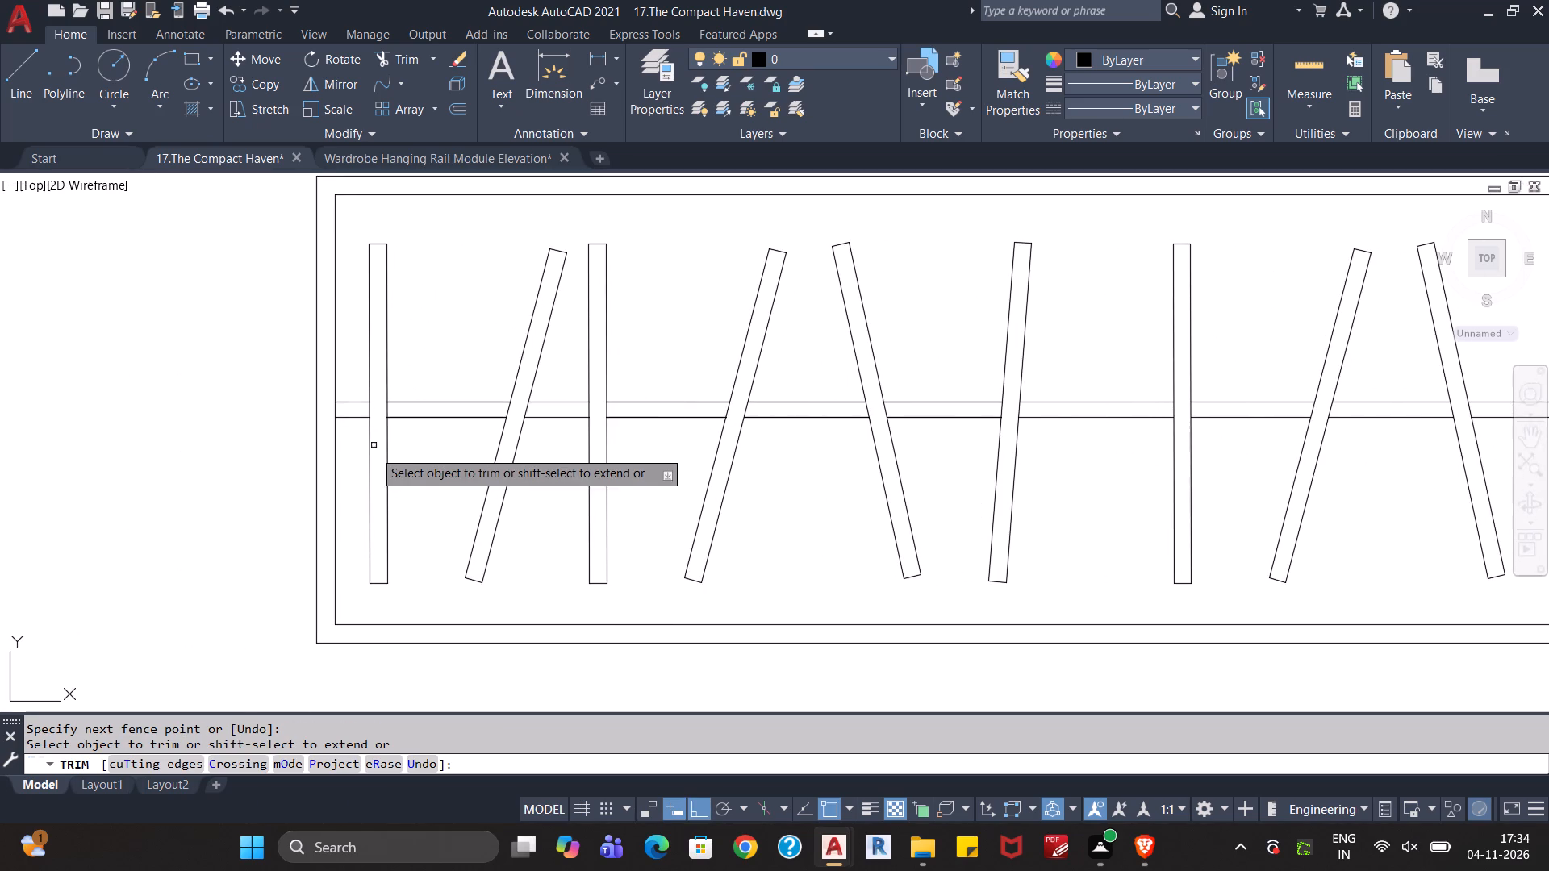
{"action": "scroll", "coordinate": [374, 469], "scroll_direction": "down", "scroll_amount": 1}
{"action": "key", "text": "Escape"}
{"action": "key", "text": "Escape"}
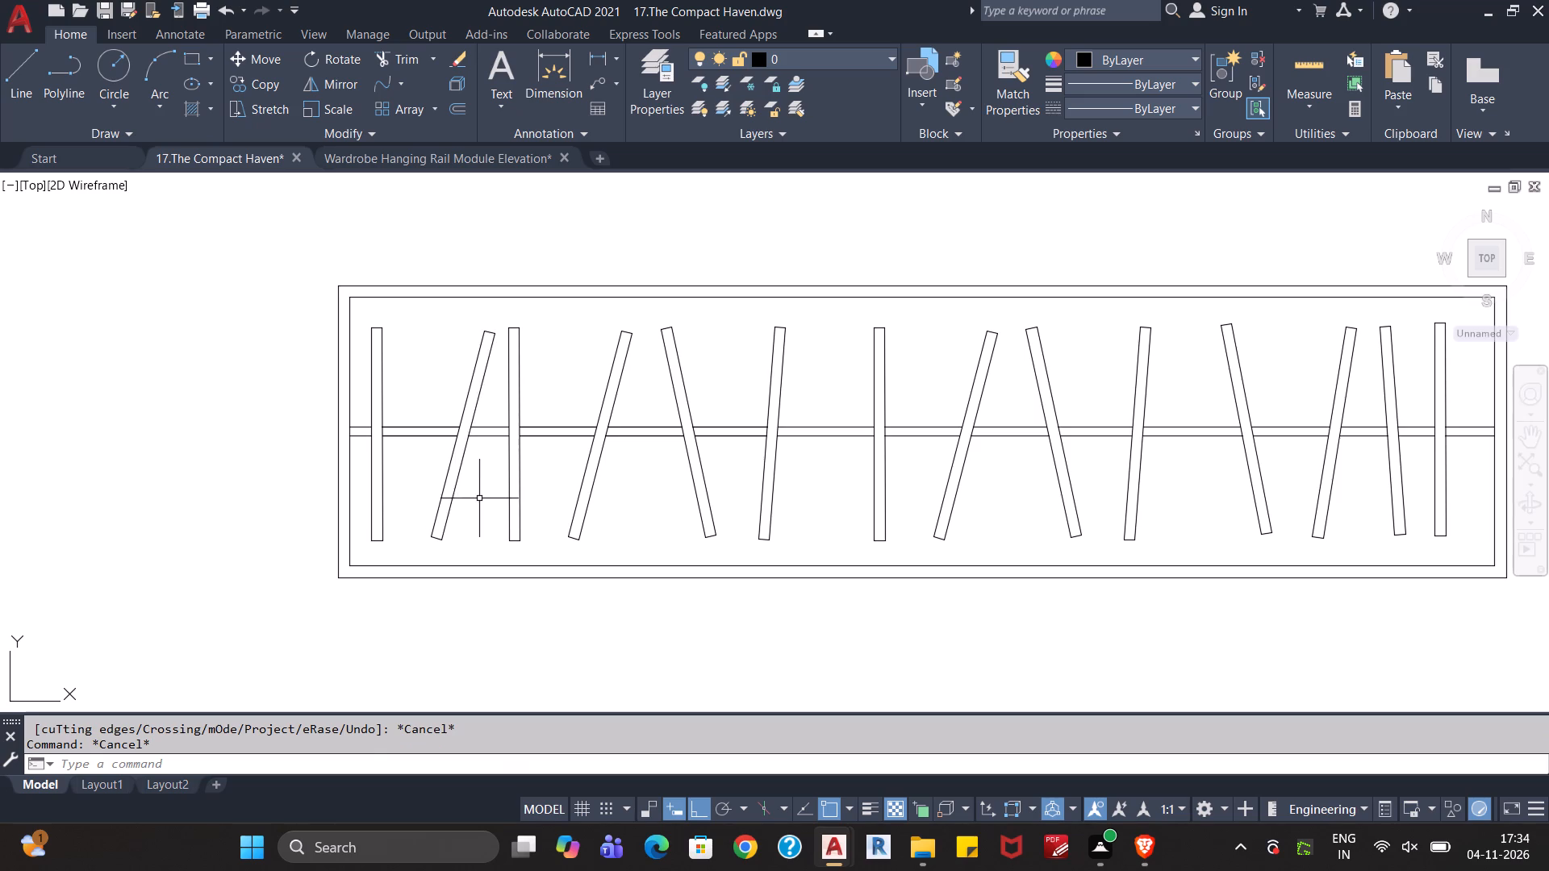
Fill the middle vertical hanger with a solid green hatch.
{"action": "middle_click_drag", "start_coordinate": [479, 500], "coordinate": [319, 466]}
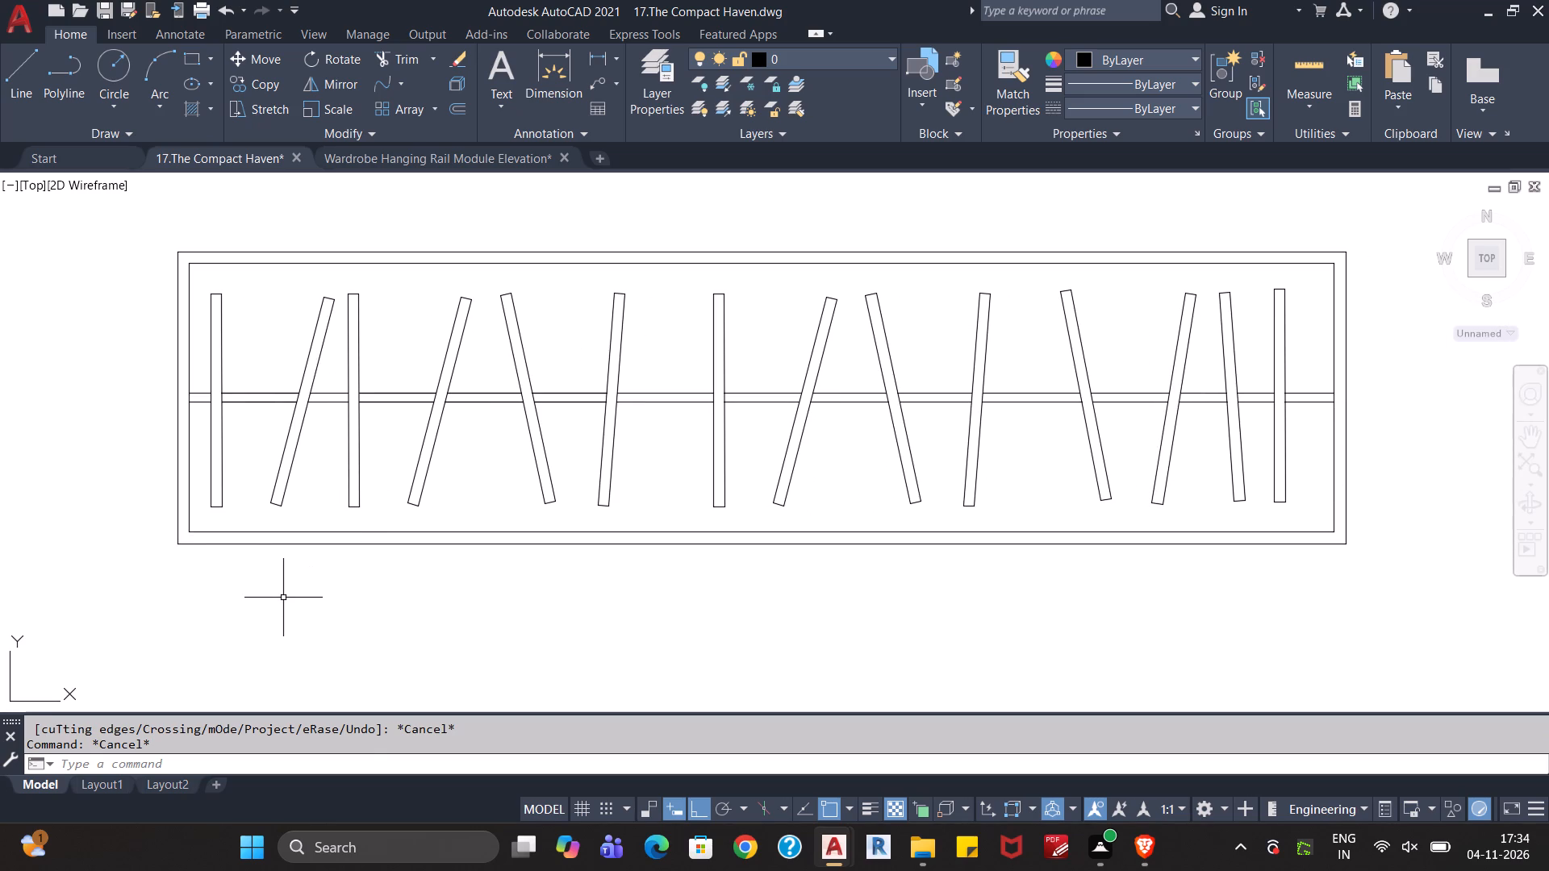
{"action": "type", "text": "ha"}
{"action": "key", "text": "Return"}
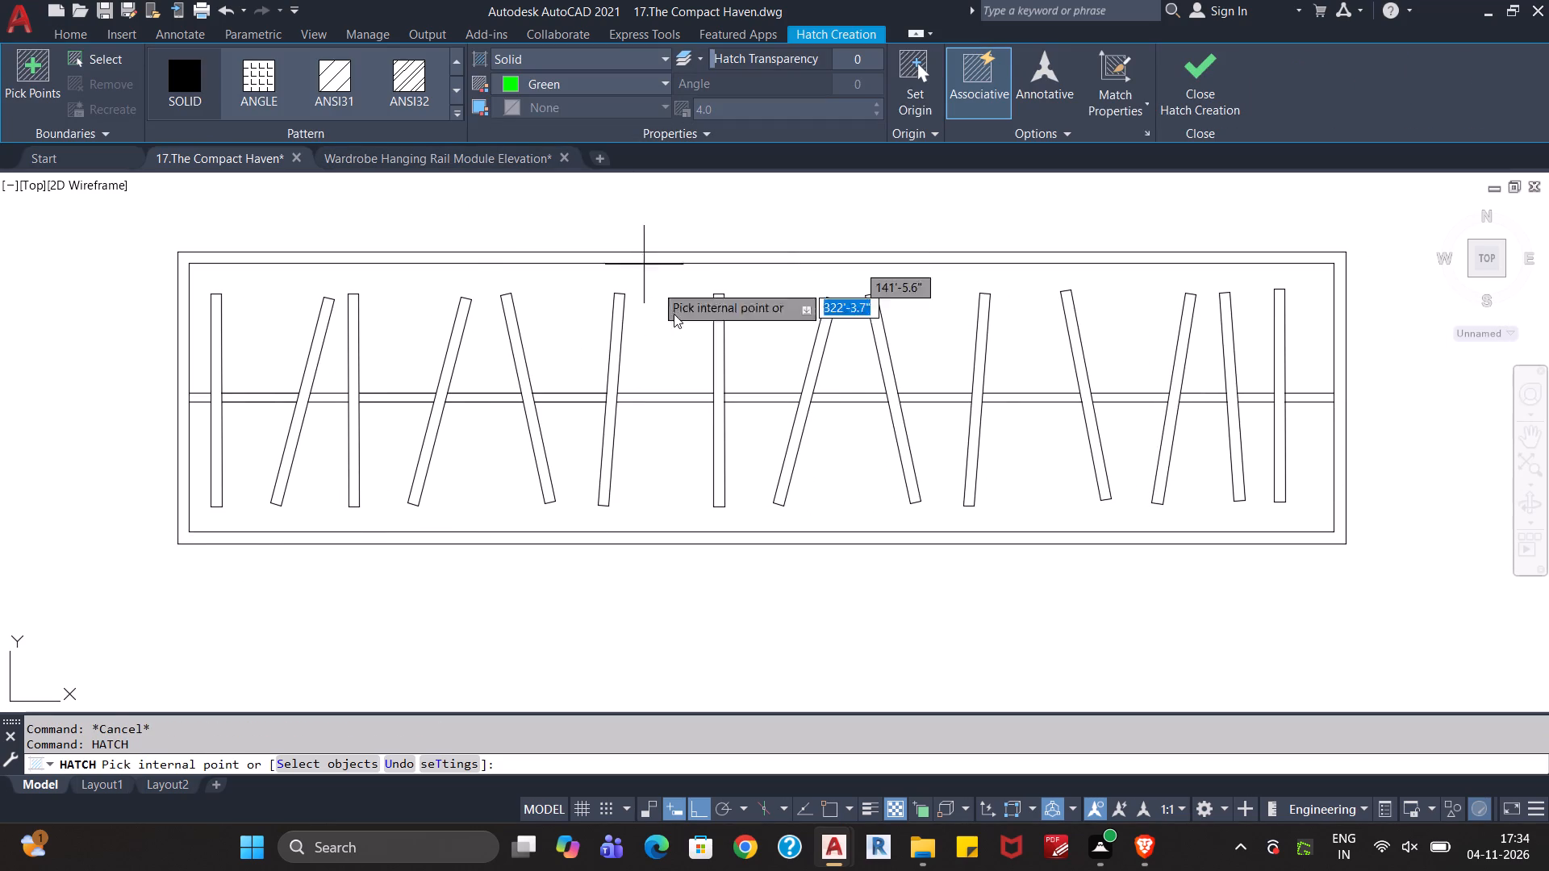
{"action": "left_click", "coordinate": [723, 356]}
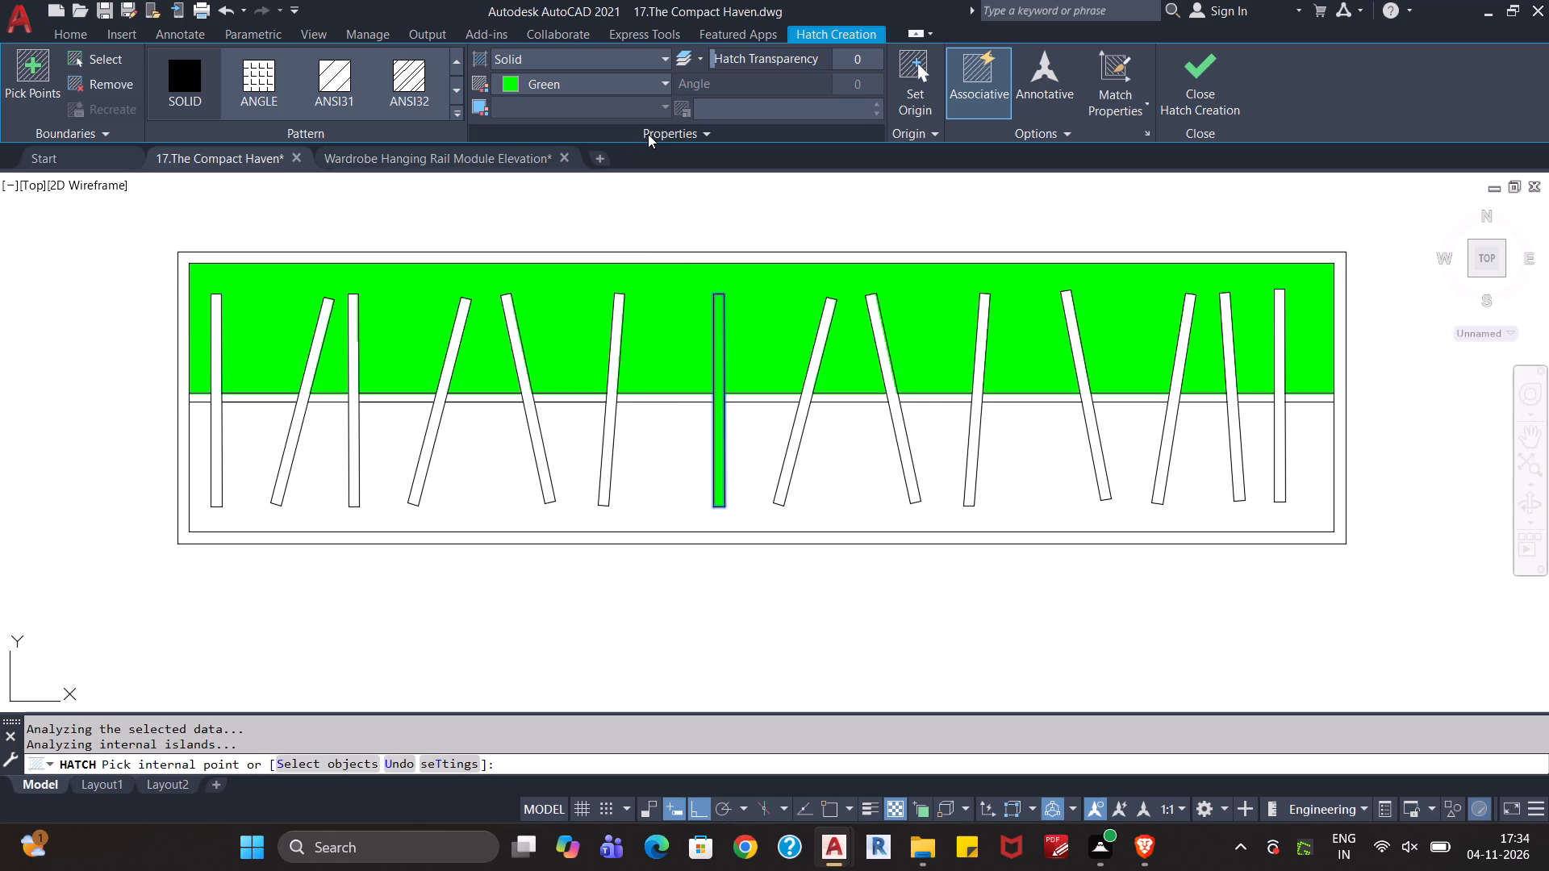
{"action": "key", "text": "Escape"}
Fill the slanted hanger just right of the green one with a solid hatch in colour 242,113,114.
{"action": "type", "text": "ha"}
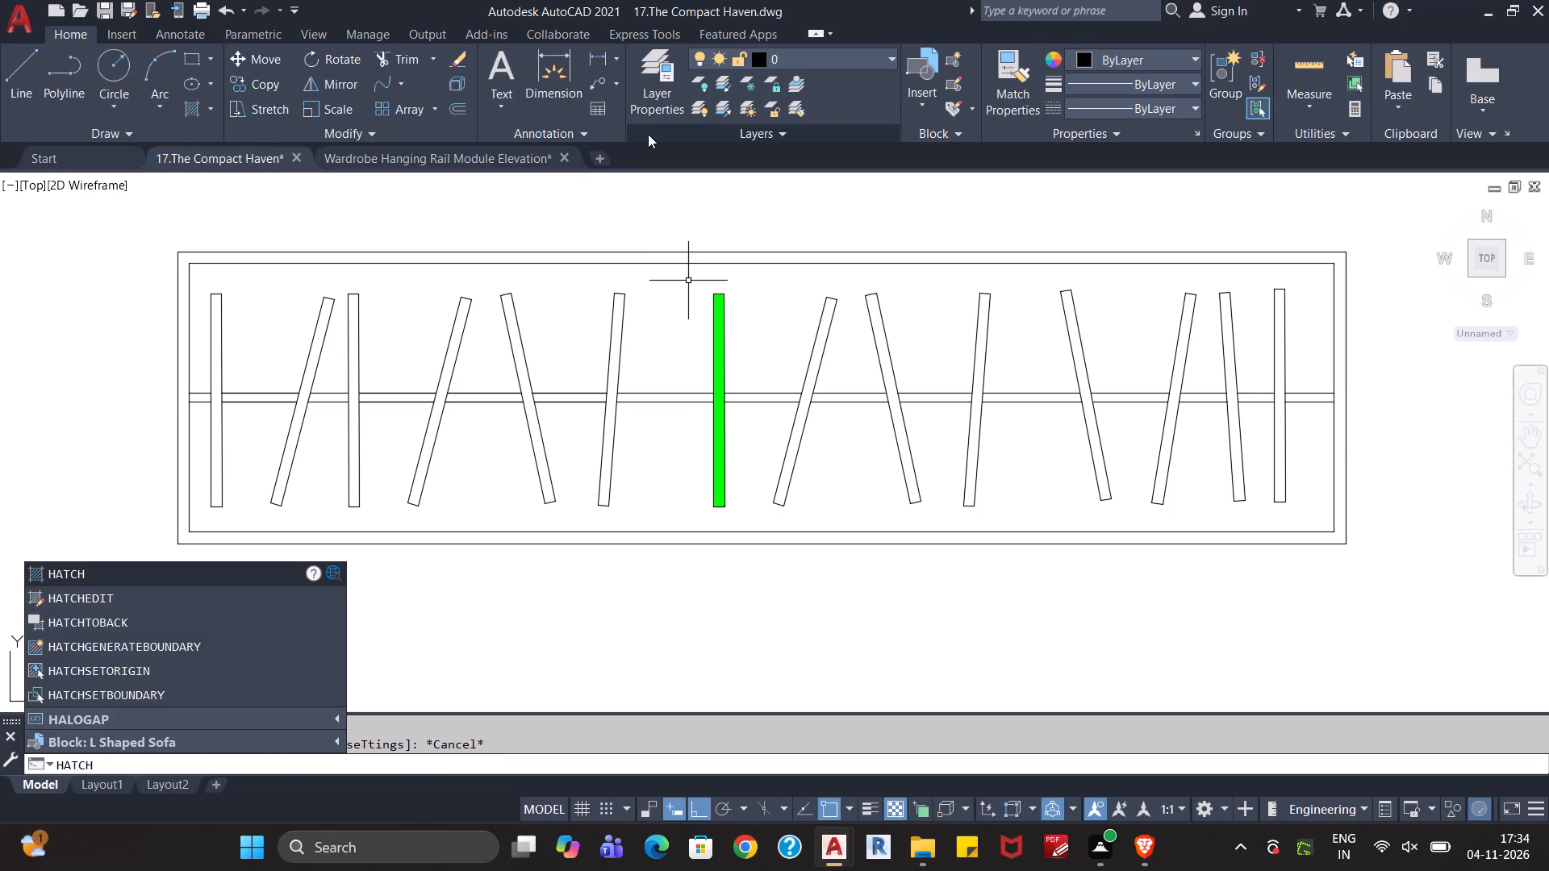
{"action": "key", "text": "Return"}
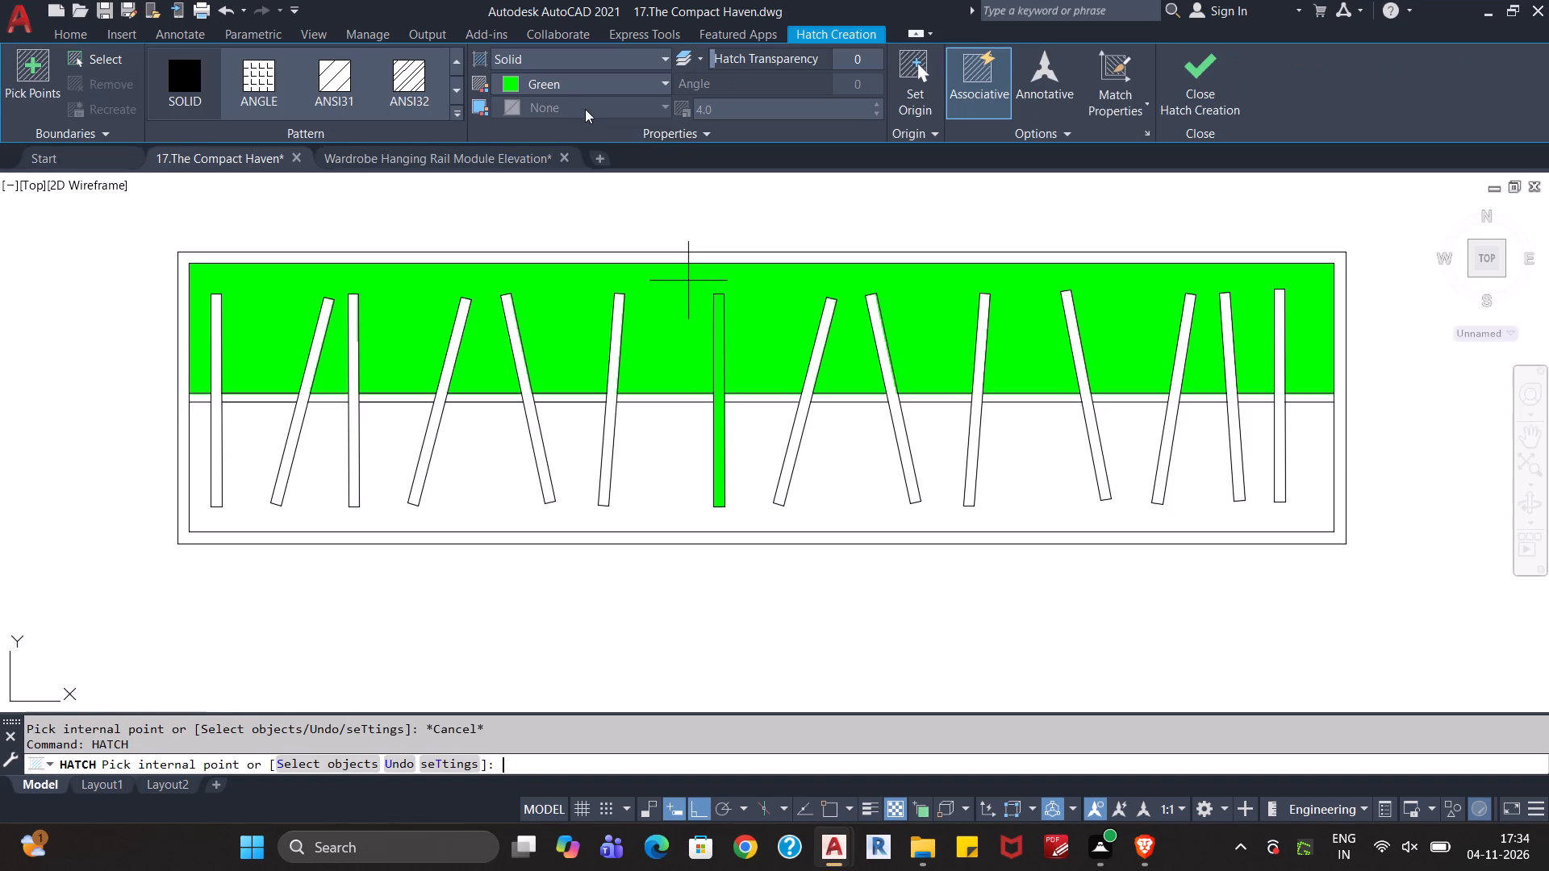
{"action": "left_click", "coordinate": [567, 90]}
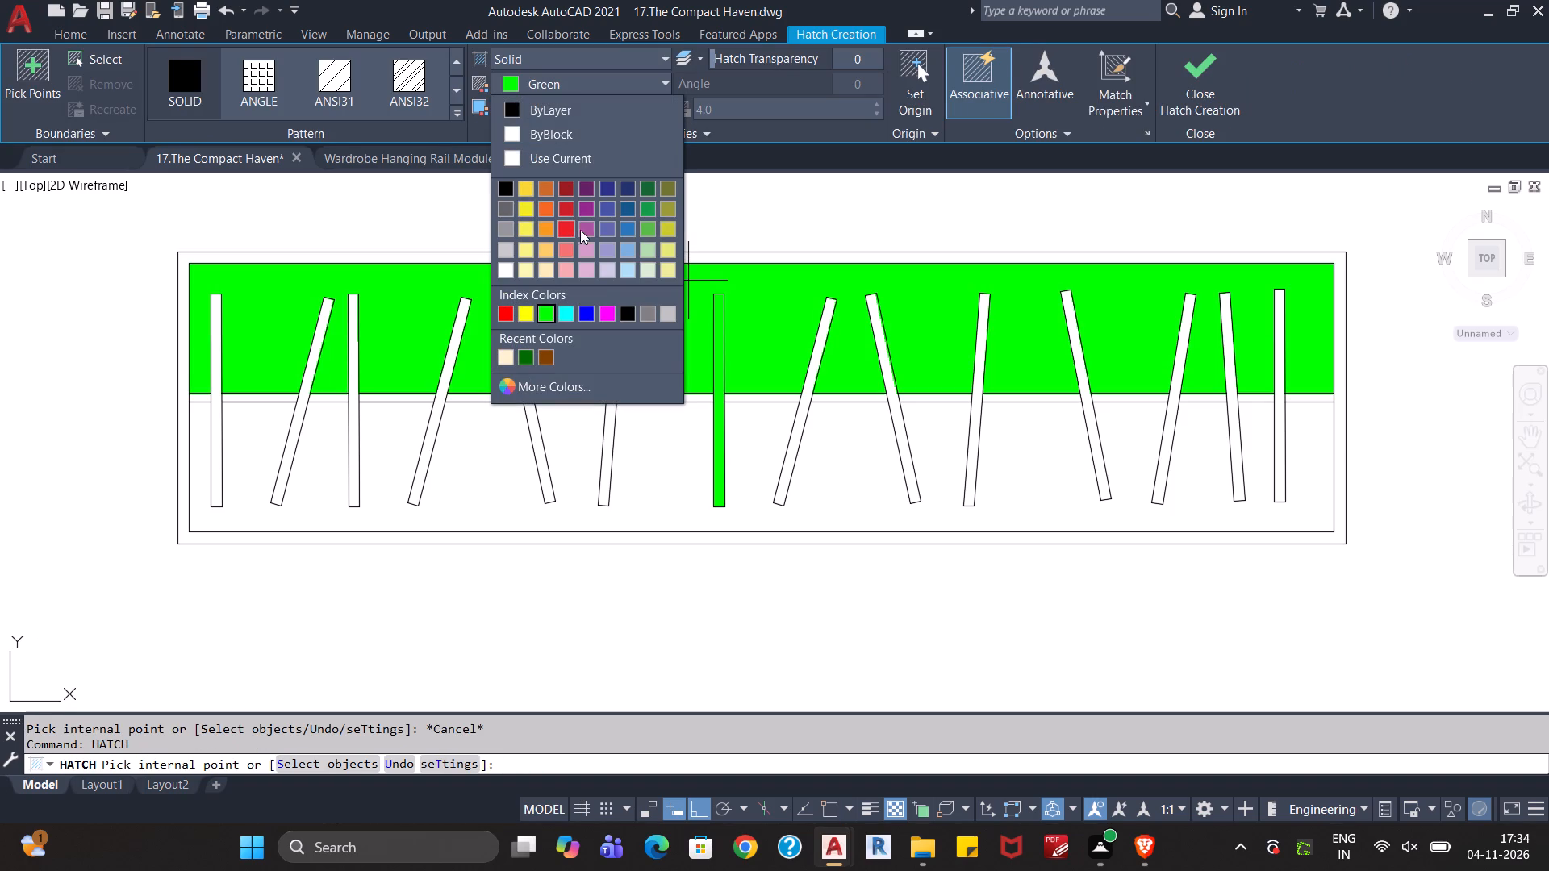
{"action": "left_click", "coordinate": [573, 248]}
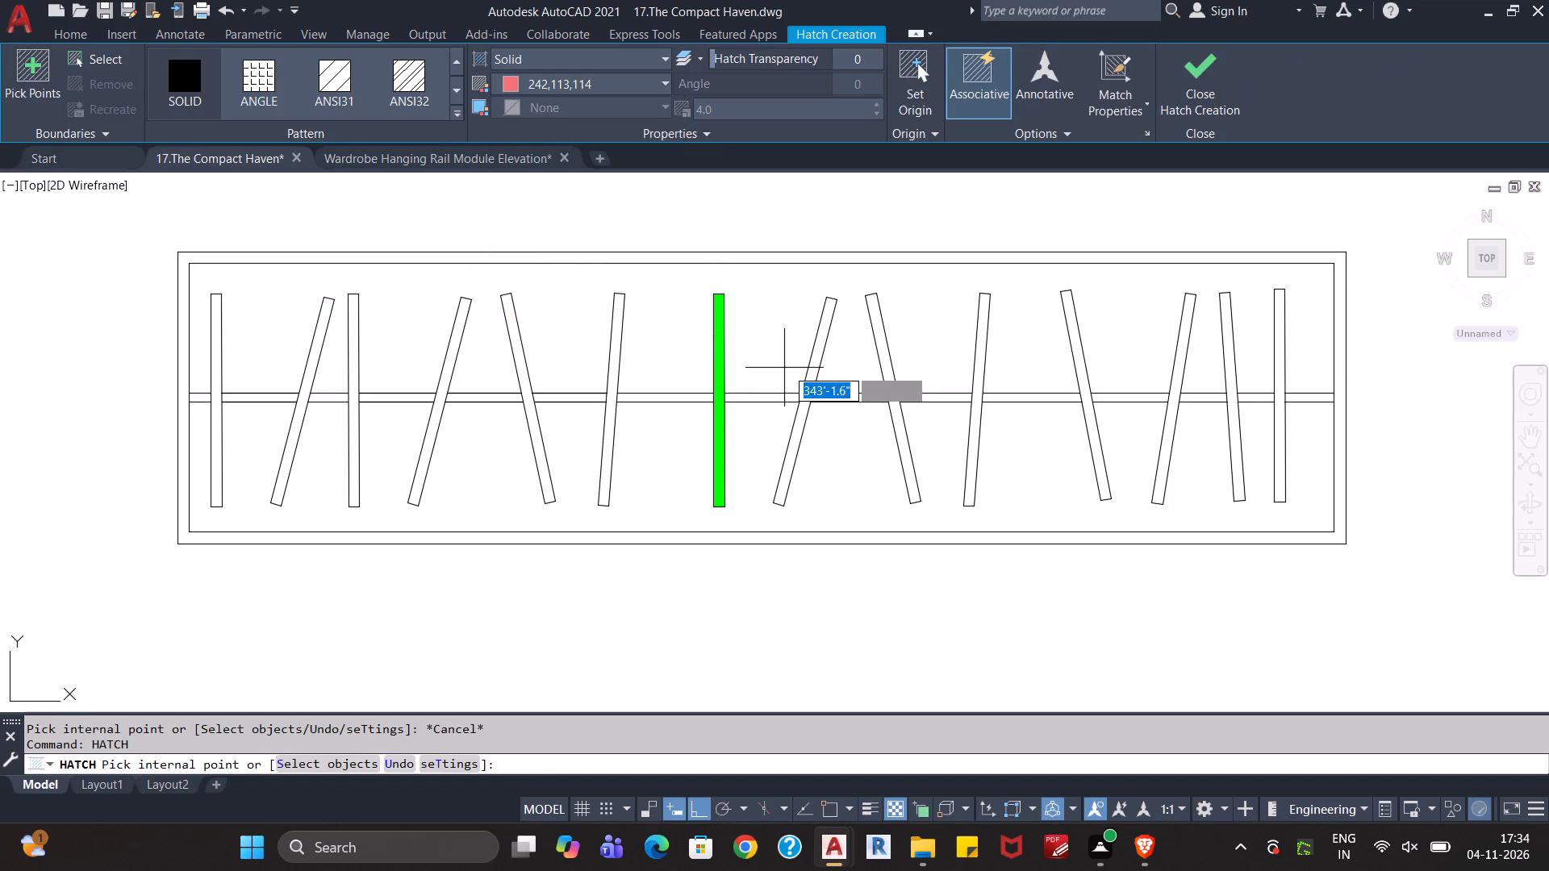
{"action": "left_click", "coordinate": [817, 363]}
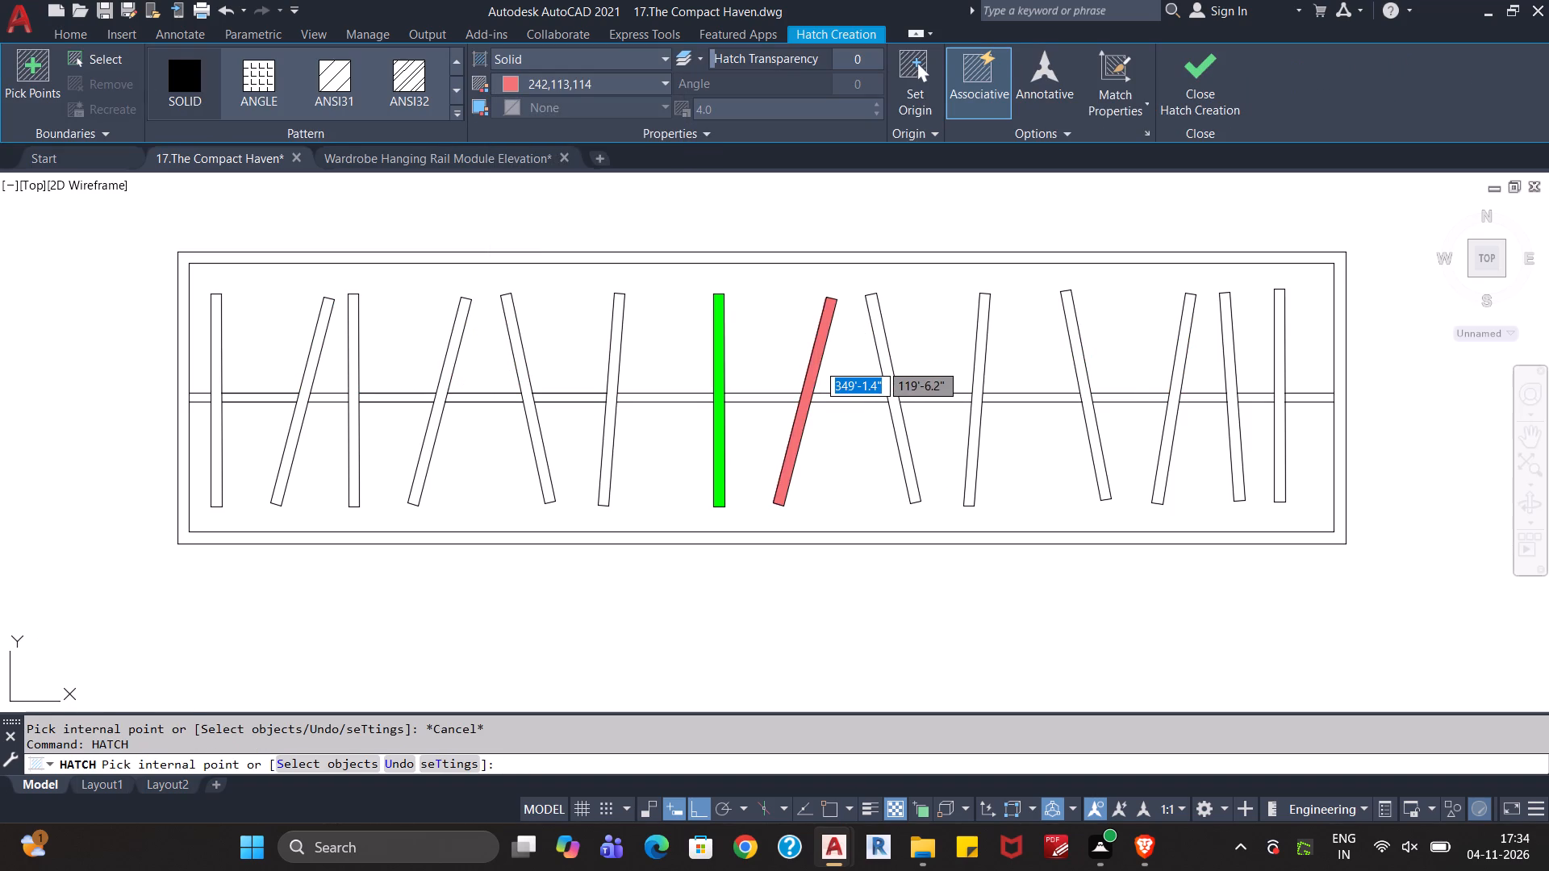
Fill the slanted hanger just right of the 242,113,114 one with a solid hatch in colour 152,152,204.
{"action": "key", "text": "Escape"}
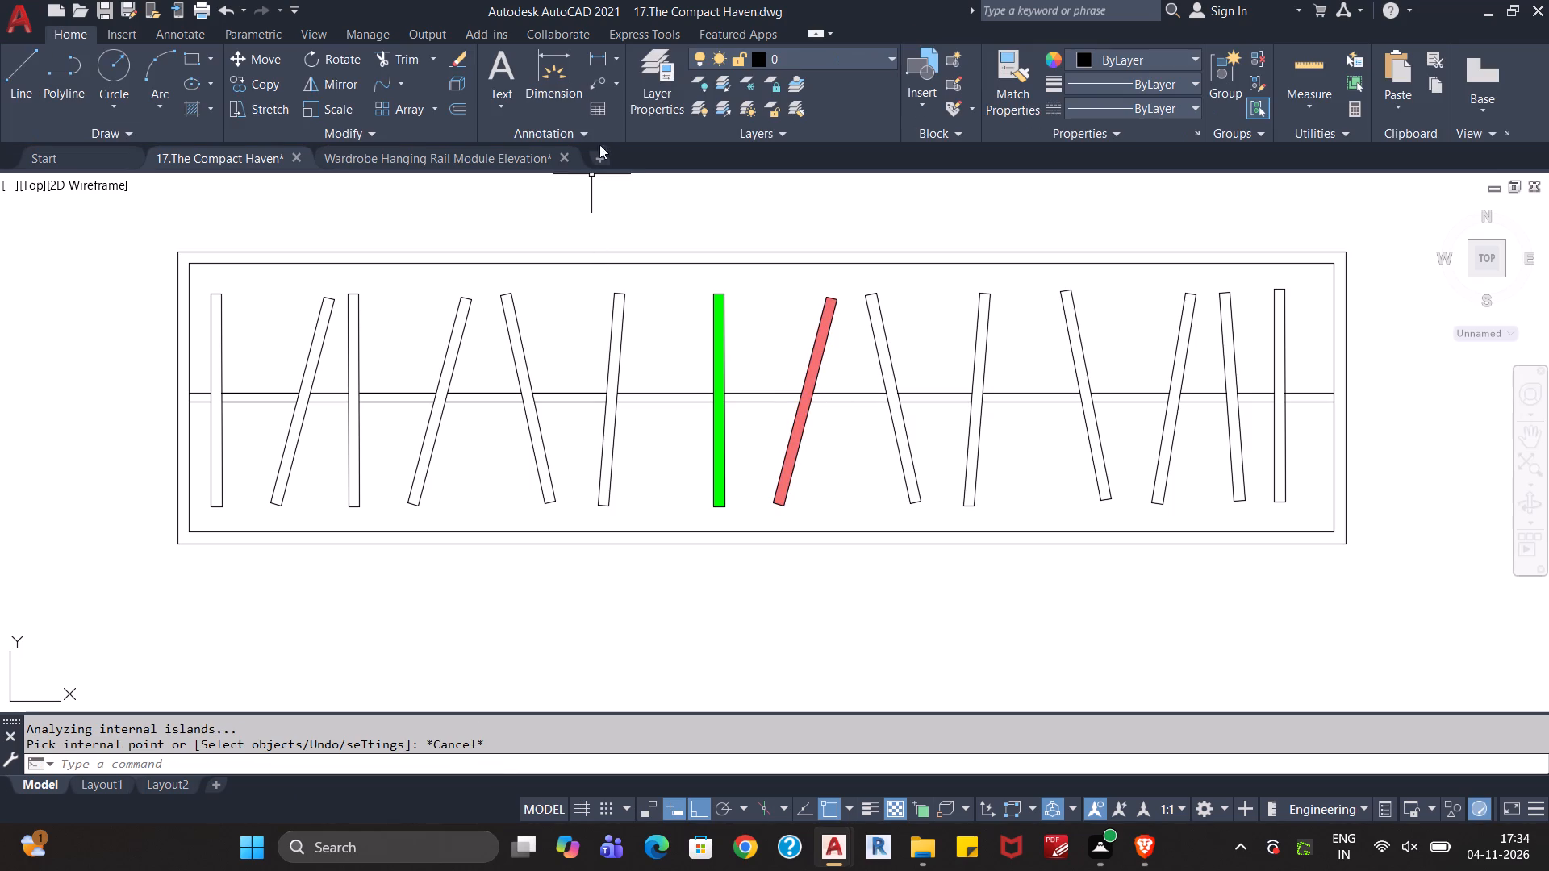
{"action": "type", "text": "ha"}
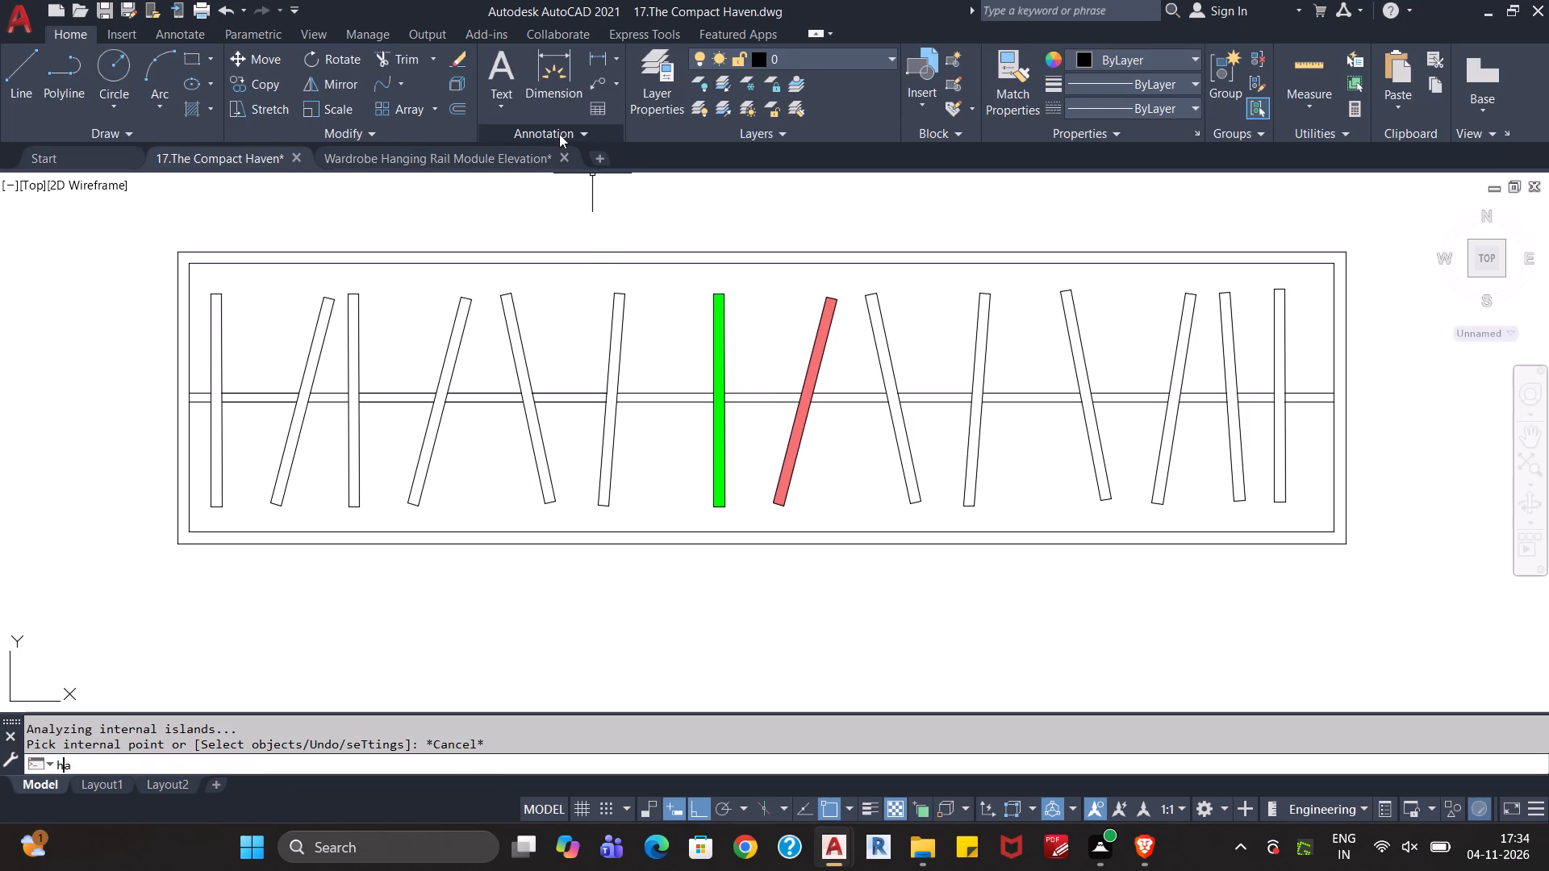
{"action": "key", "text": "Return"}
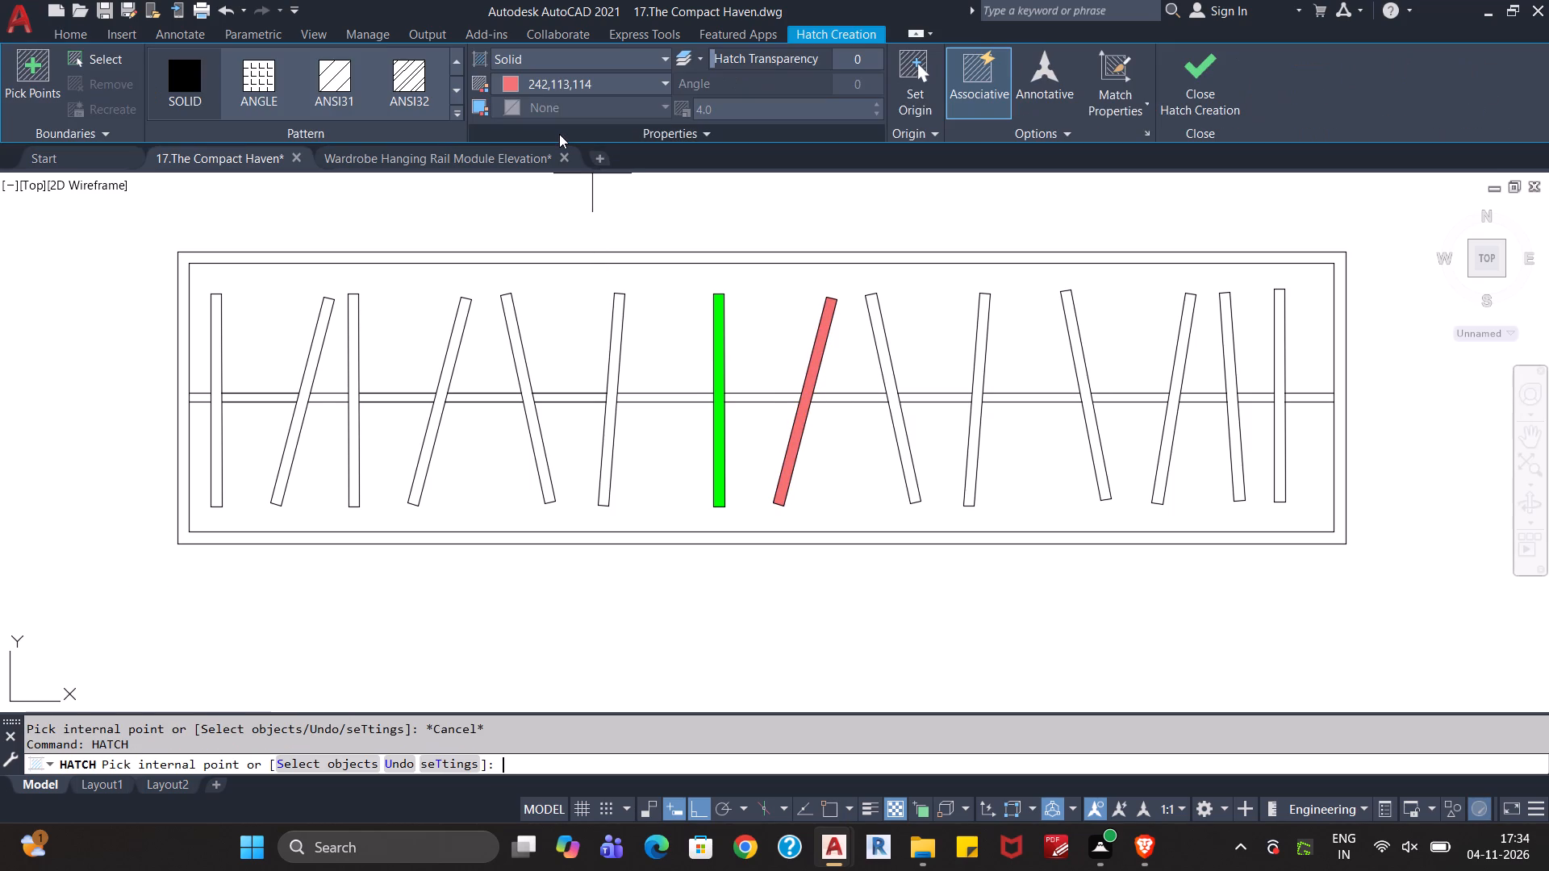
{"action": "left_click", "coordinate": [585, 81]}
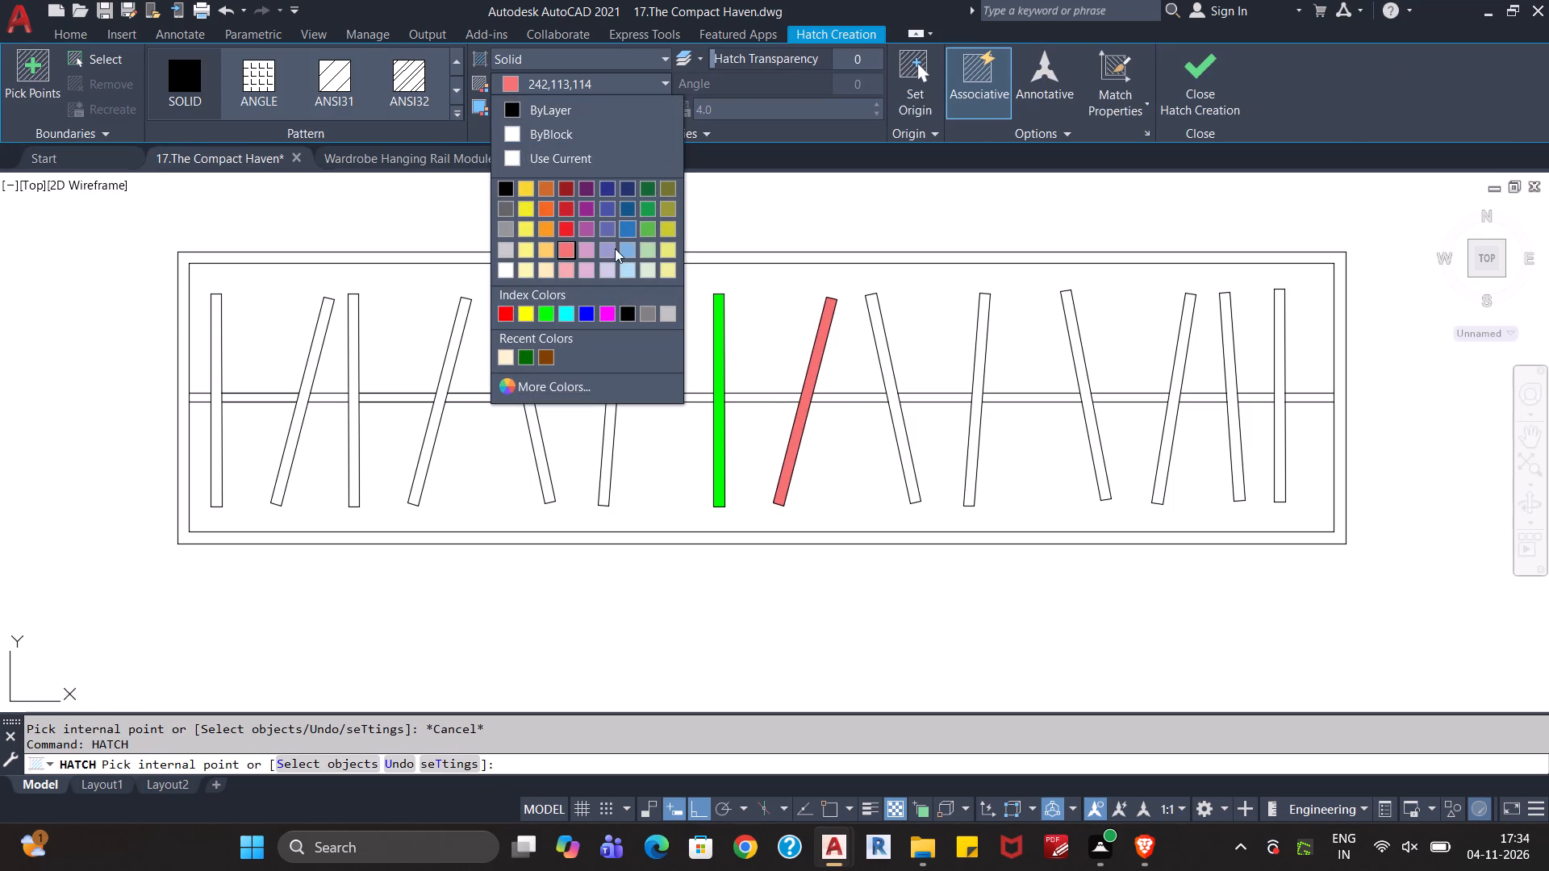
{"action": "left_click", "coordinate": [604, 250]}
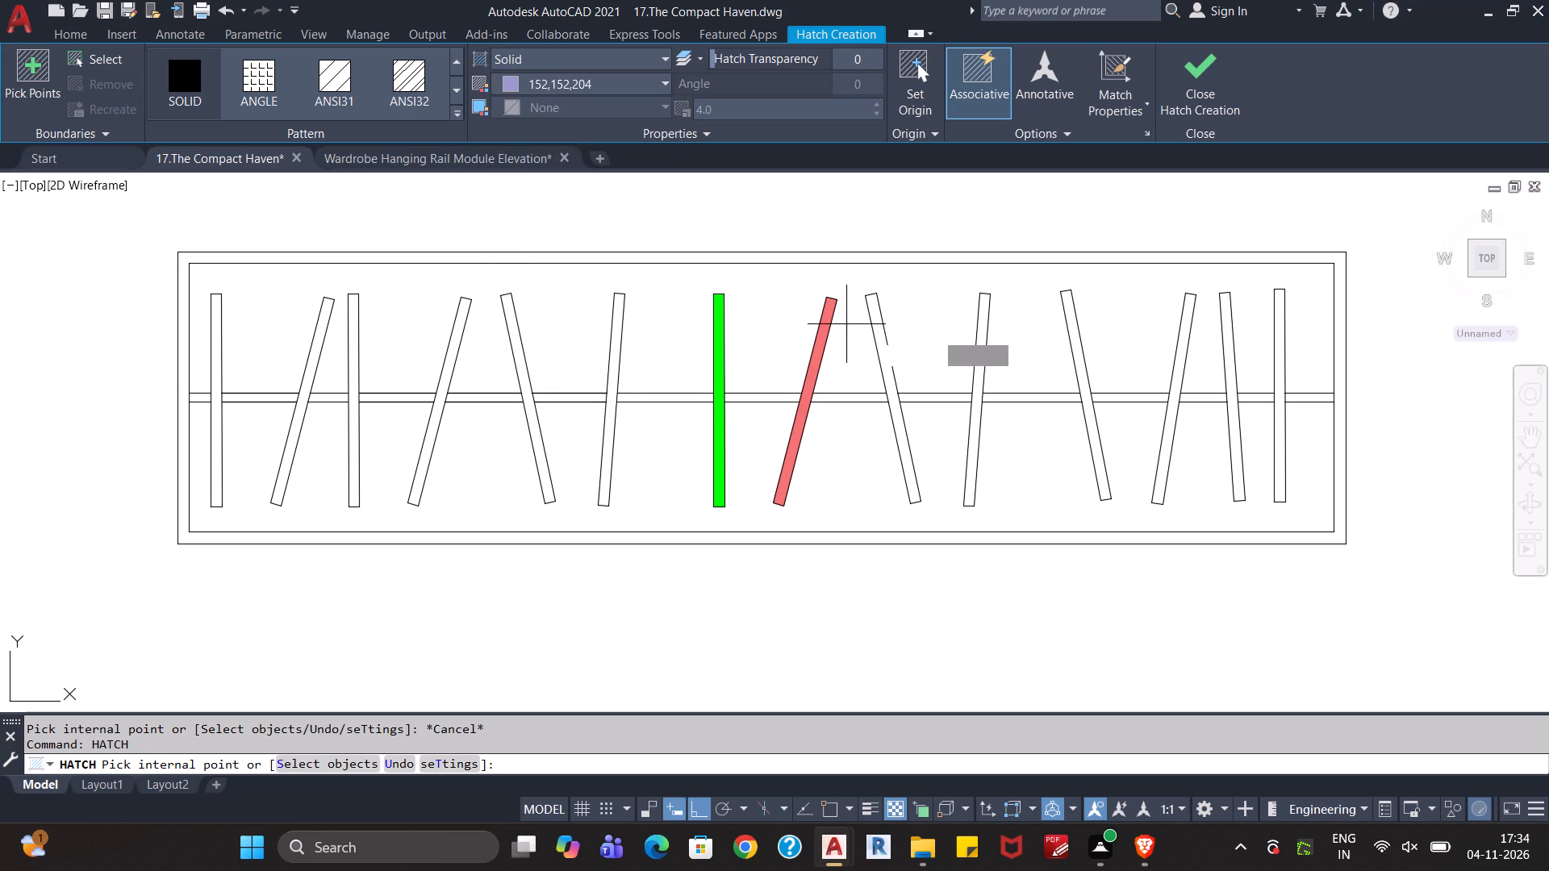
{"action": "left_click", "coordinate": [878, 345]}
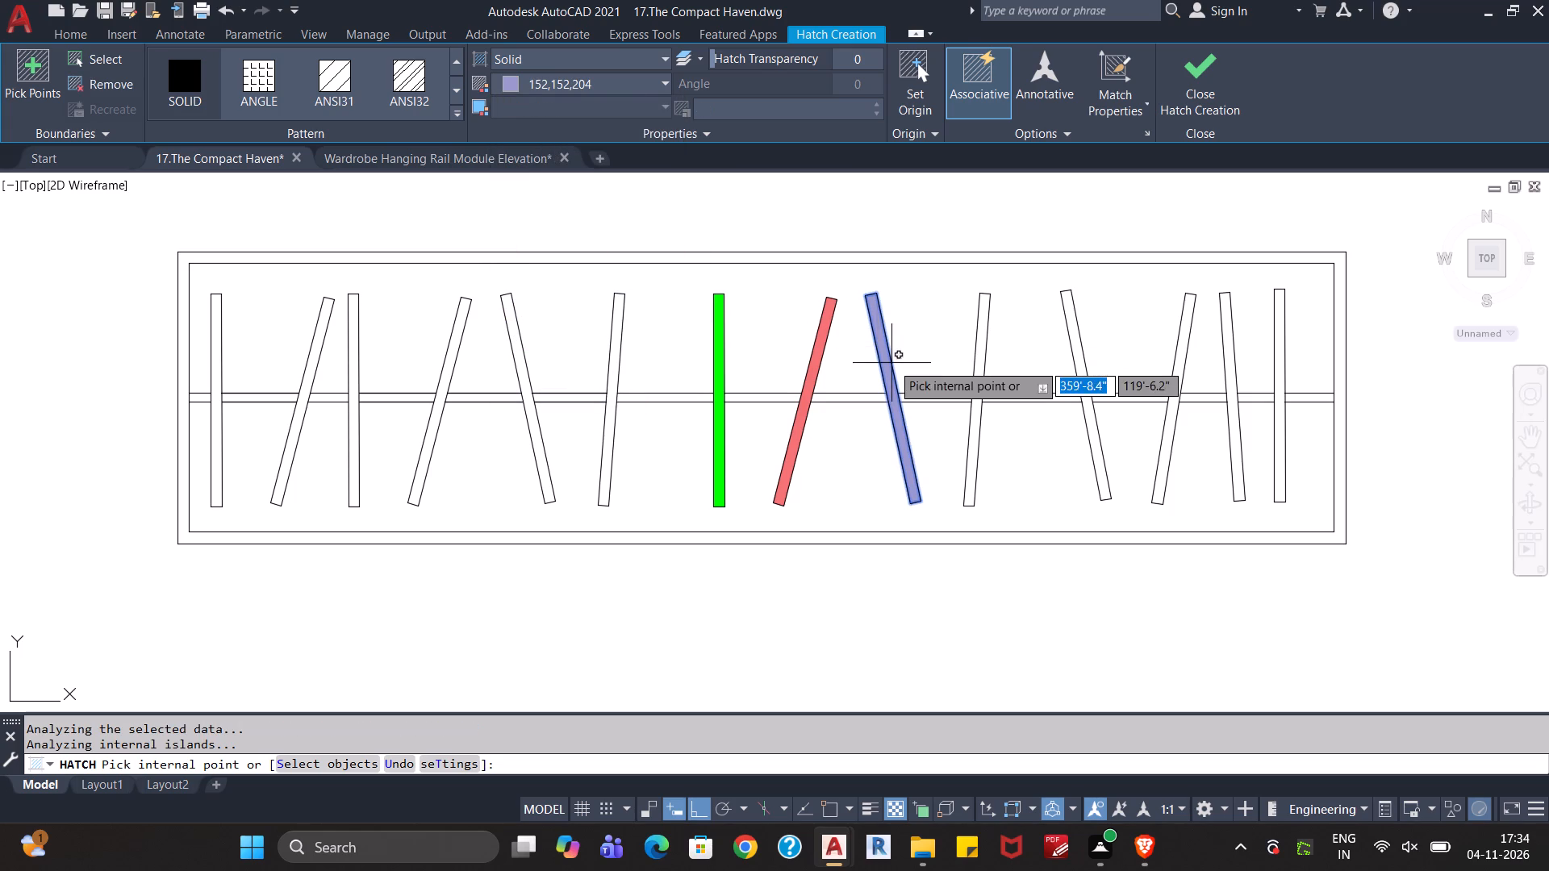
{"action": "key", "text": "Escape"}
Fill the fourth hanger from the wardrobe's right end with a solid hatch in colour 200,201,45.
{"action": "type", "text": "ha"}
{"action": "key", "text": "Return"}
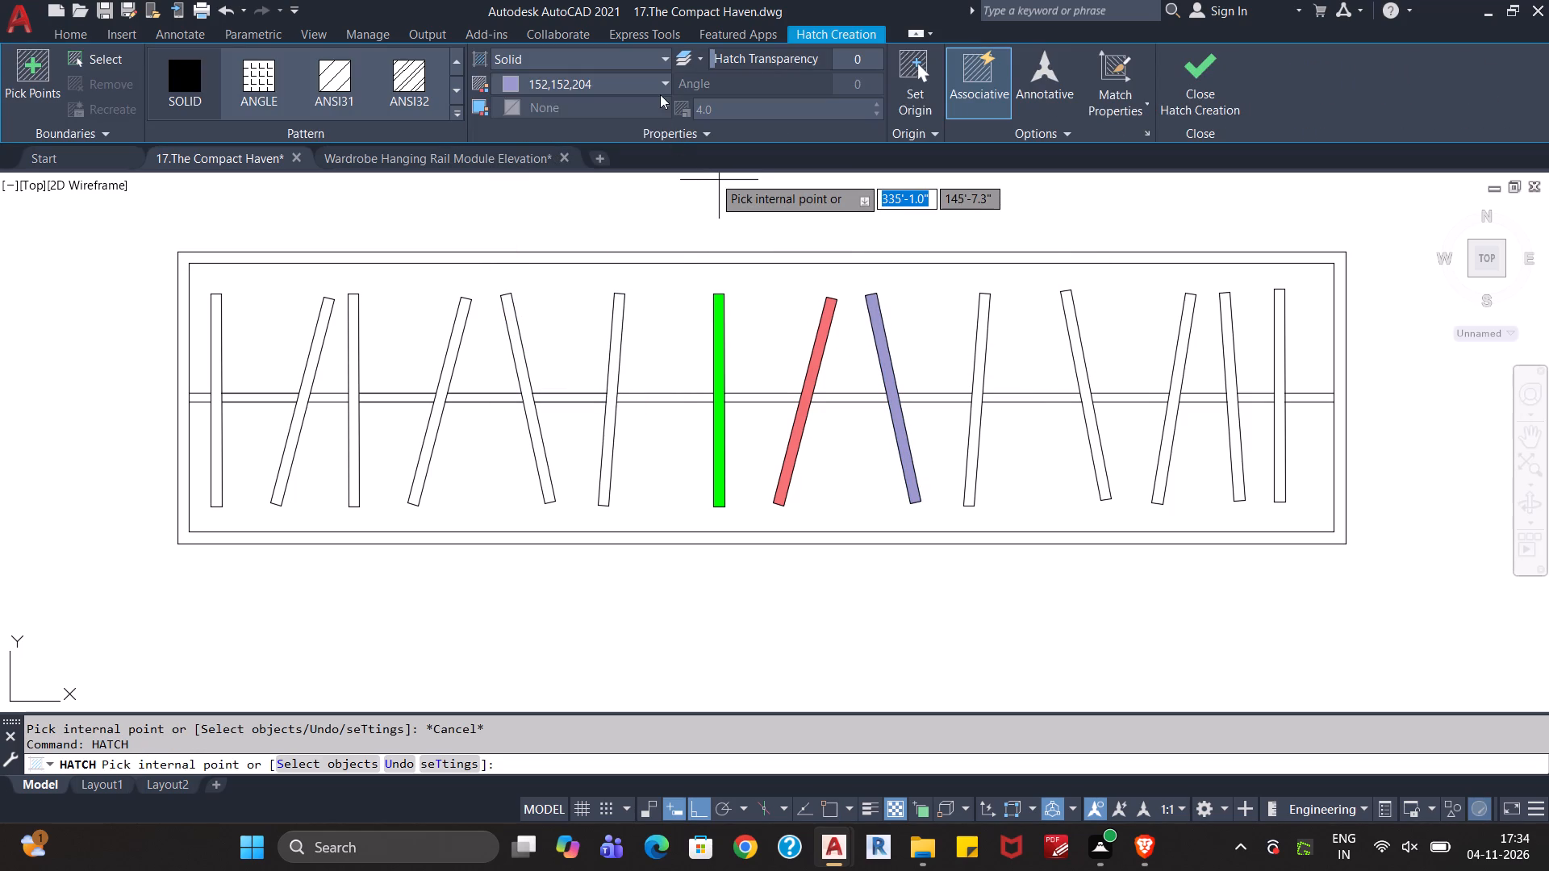
{"action": "left_click", "coordinate": [659, 85]}
{"action": "left_click", "coordinate": [664, 231]}
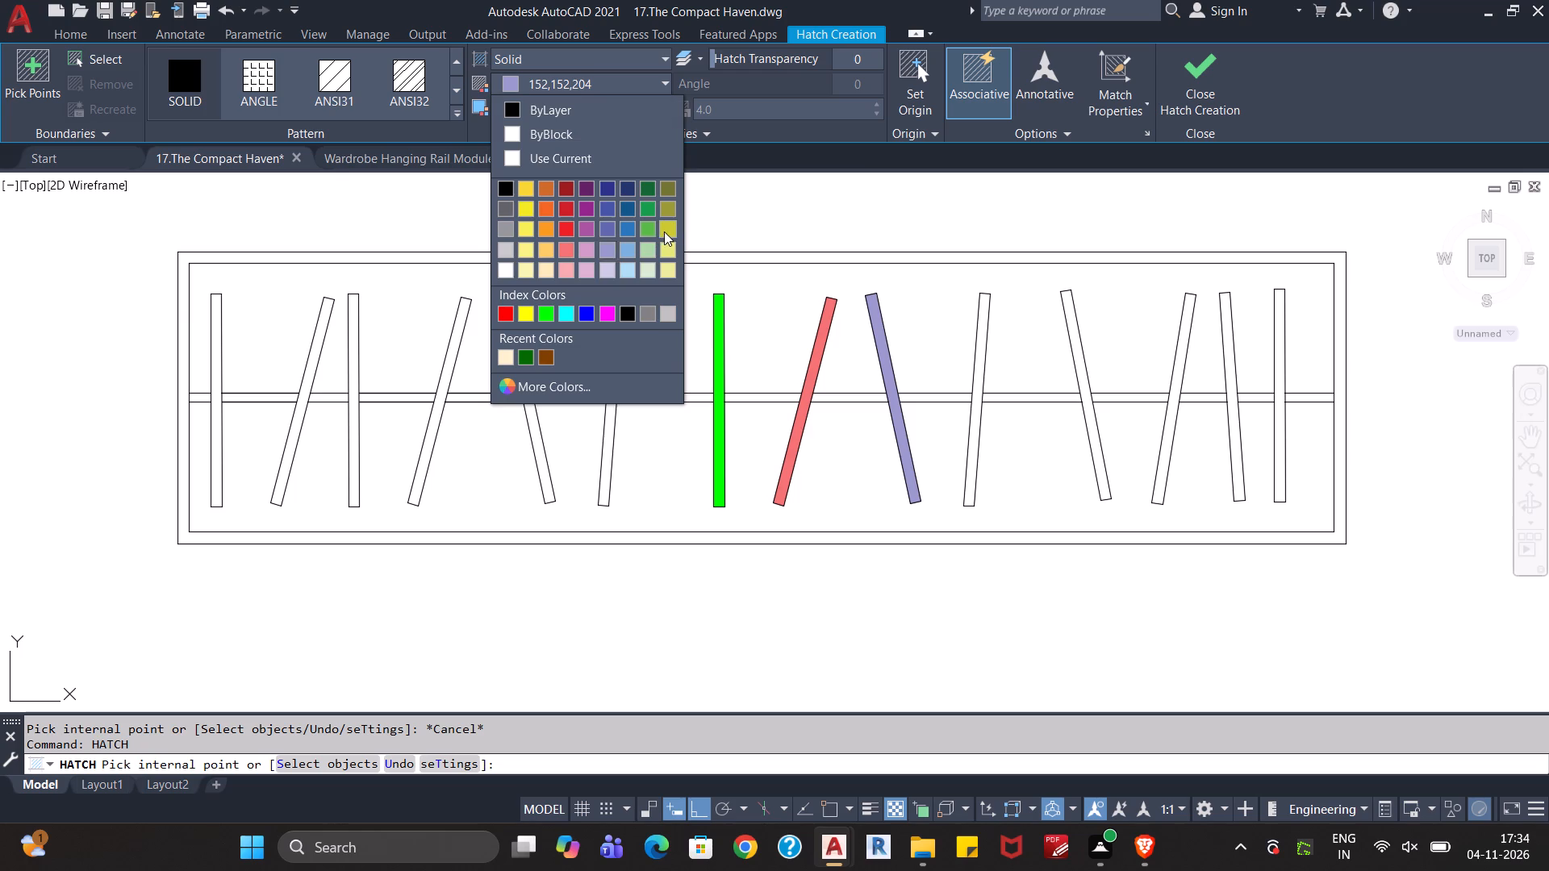
{"action": "left_click", "coordinate": [1083, 371]}
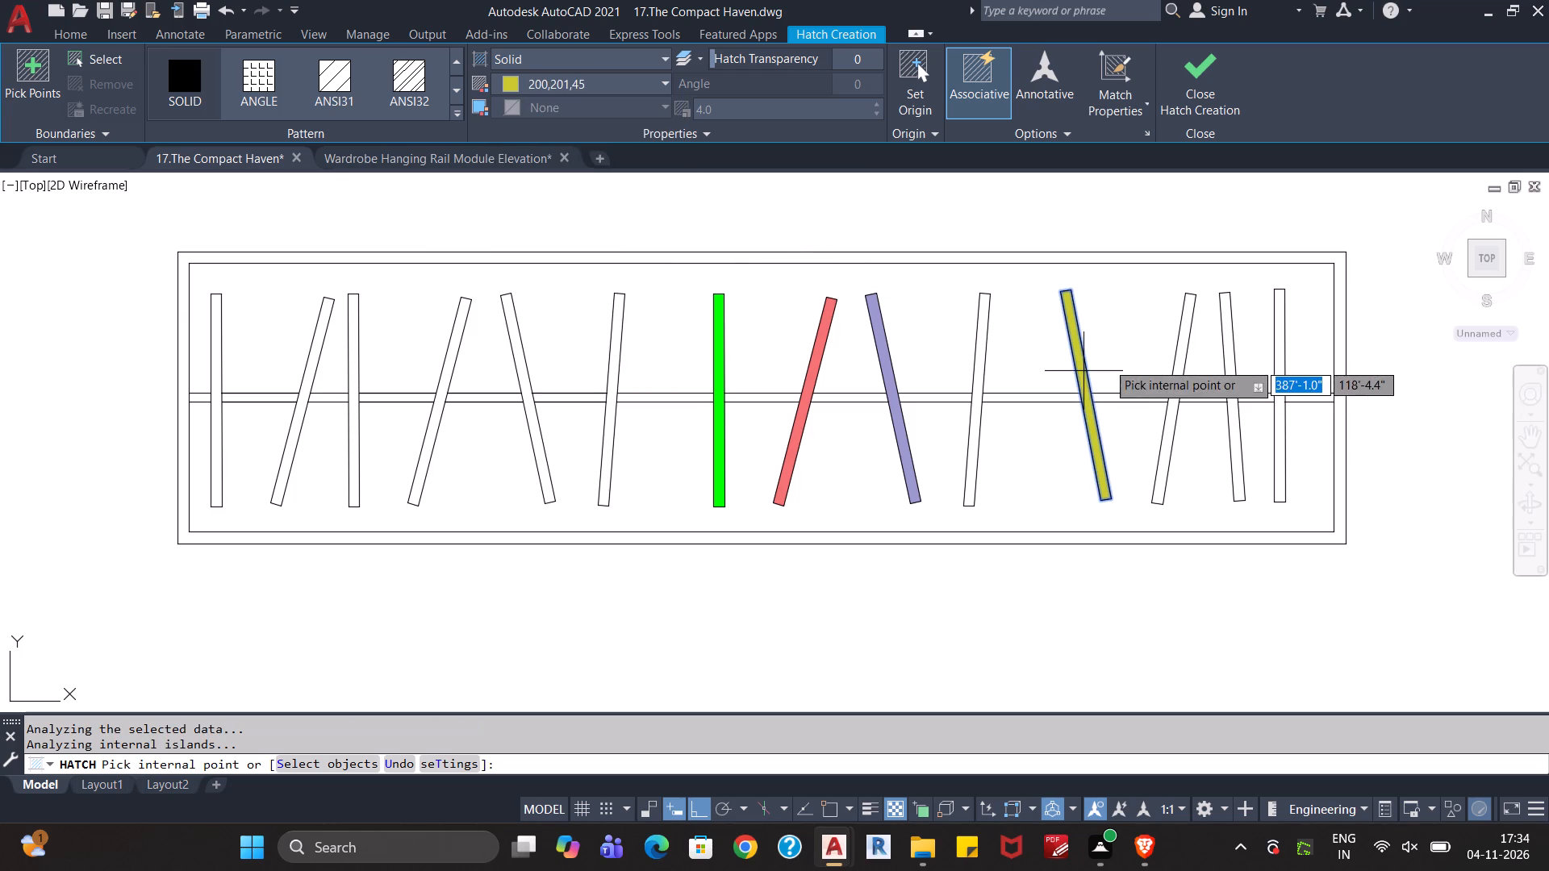
{"action": "key", "text": "Escape"}
Fill the third hanger from the wardrobe's right end with a solid hatch in colour 242,103,34.
{"action": "type", "text": "ha"}
{"action": "key", "text": "Return"}
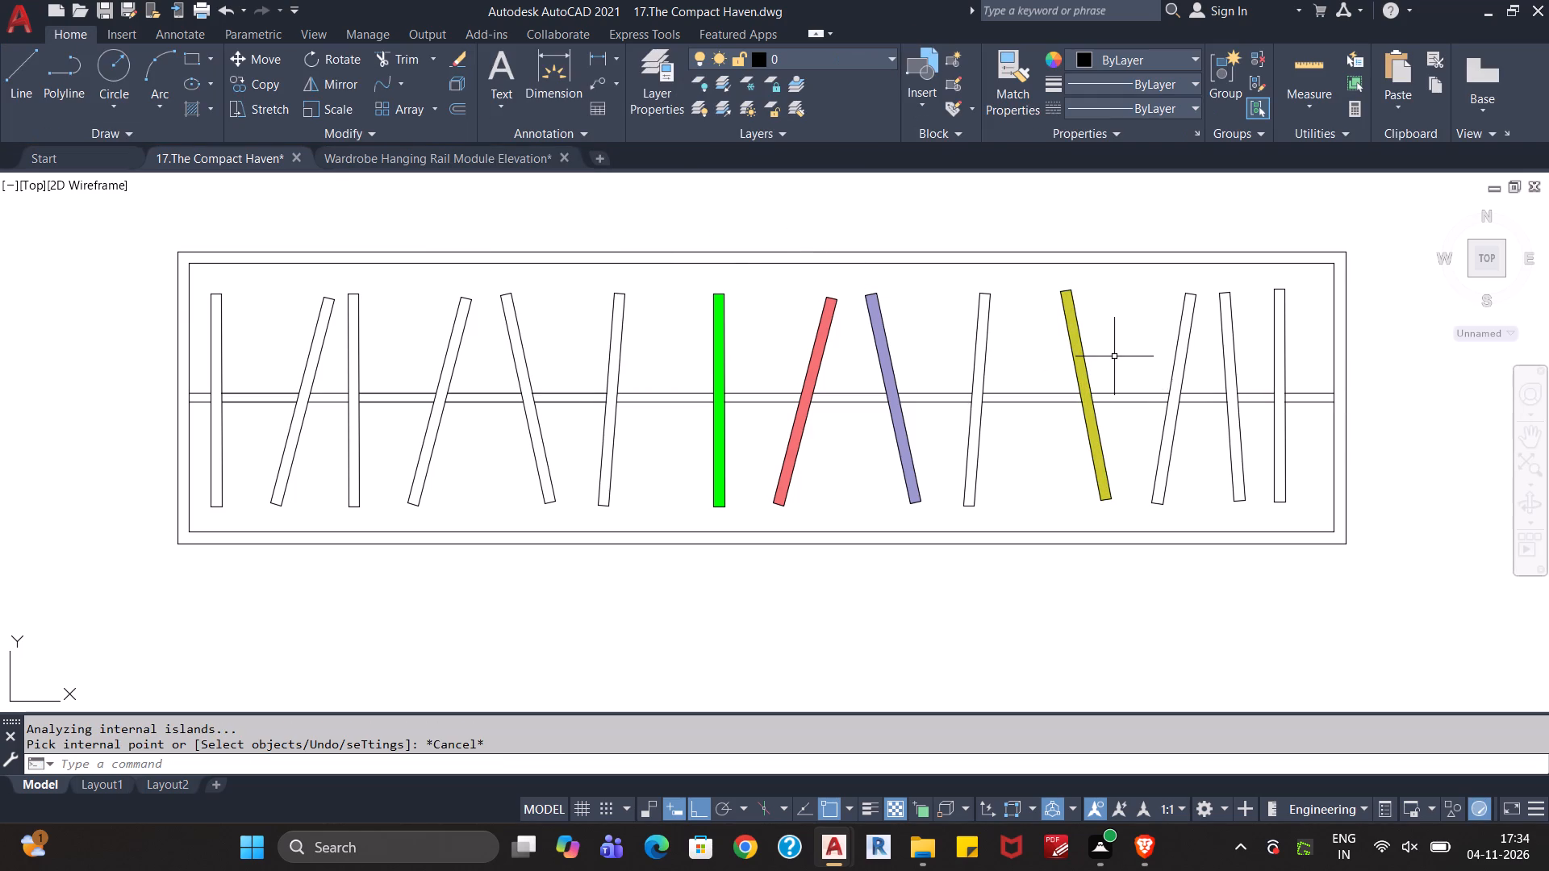
{"action": "left_click", "coordinate": [656, 81]}
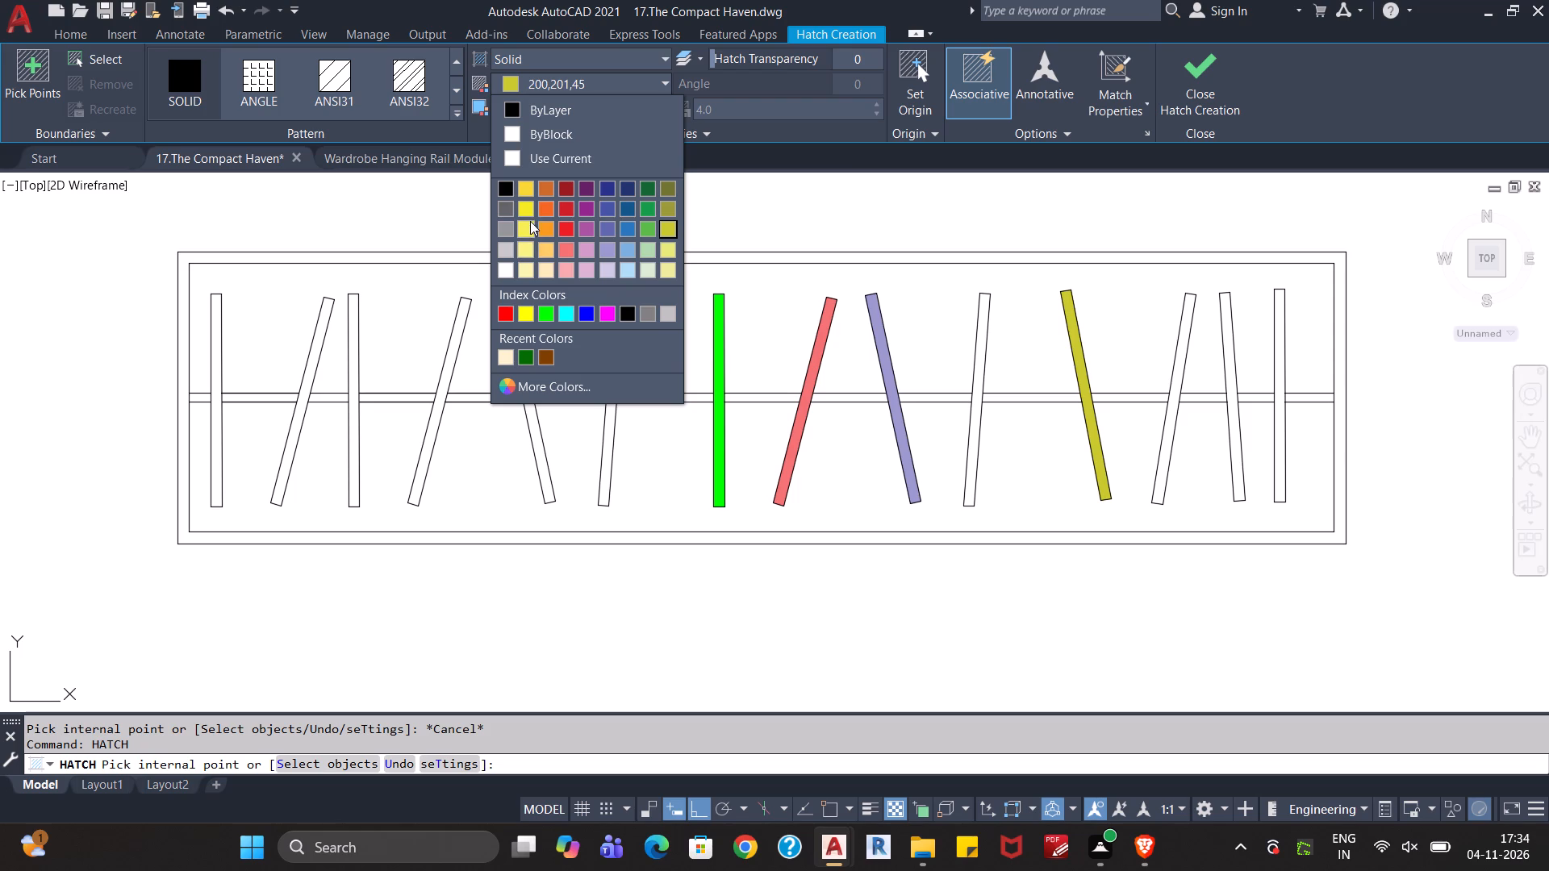
{"action": "left_click", "coordinate": [545, 210]}
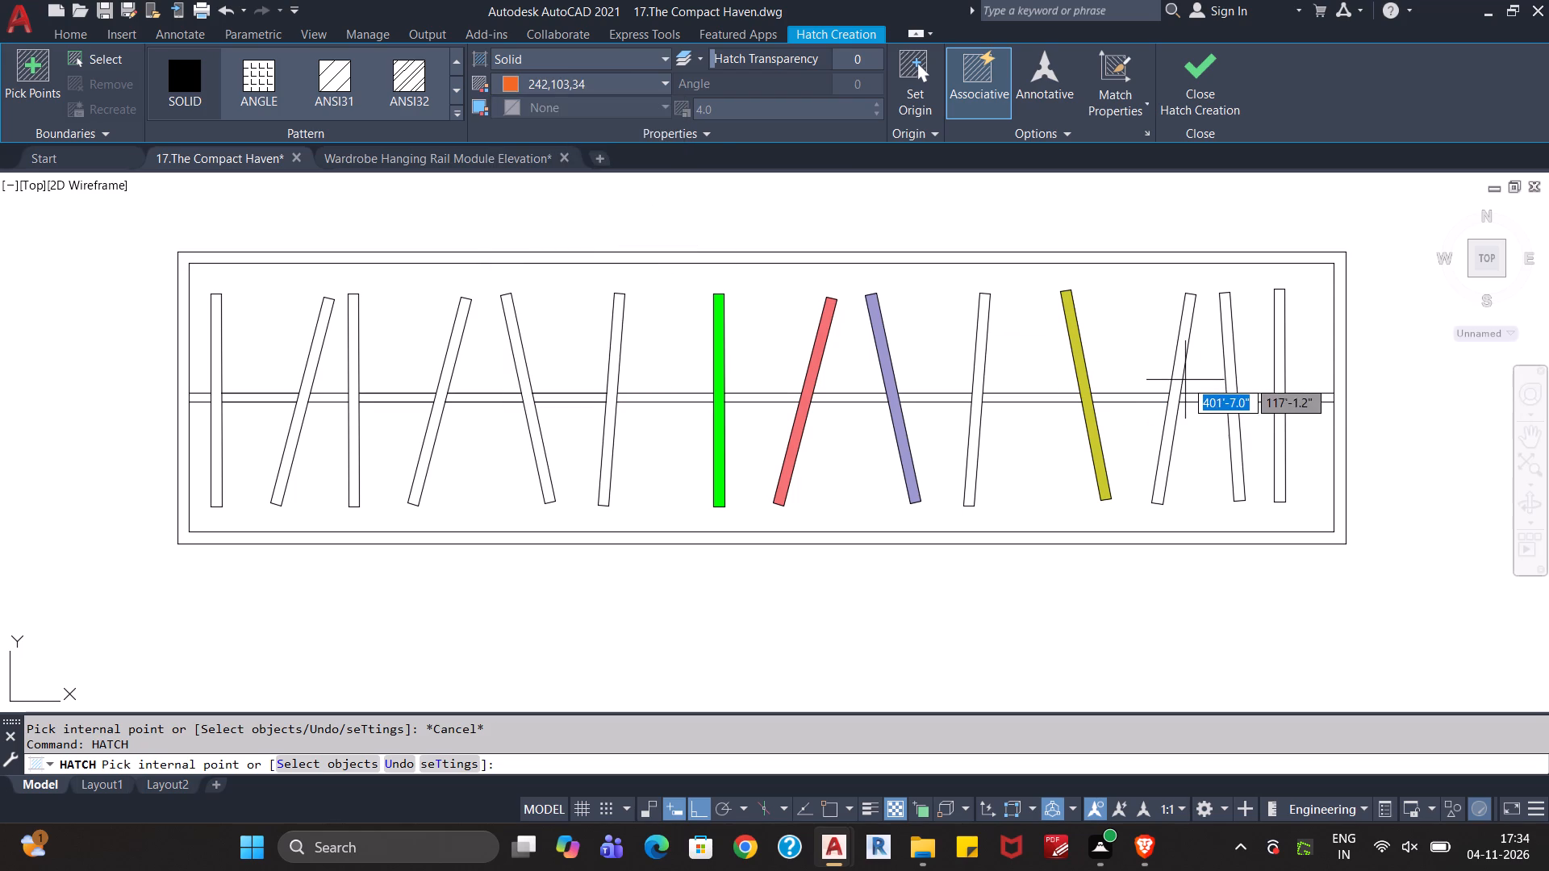
{"action": "left_click", "coordinate": [1179, 379]}
{"action": "key", "text": "Escape"}
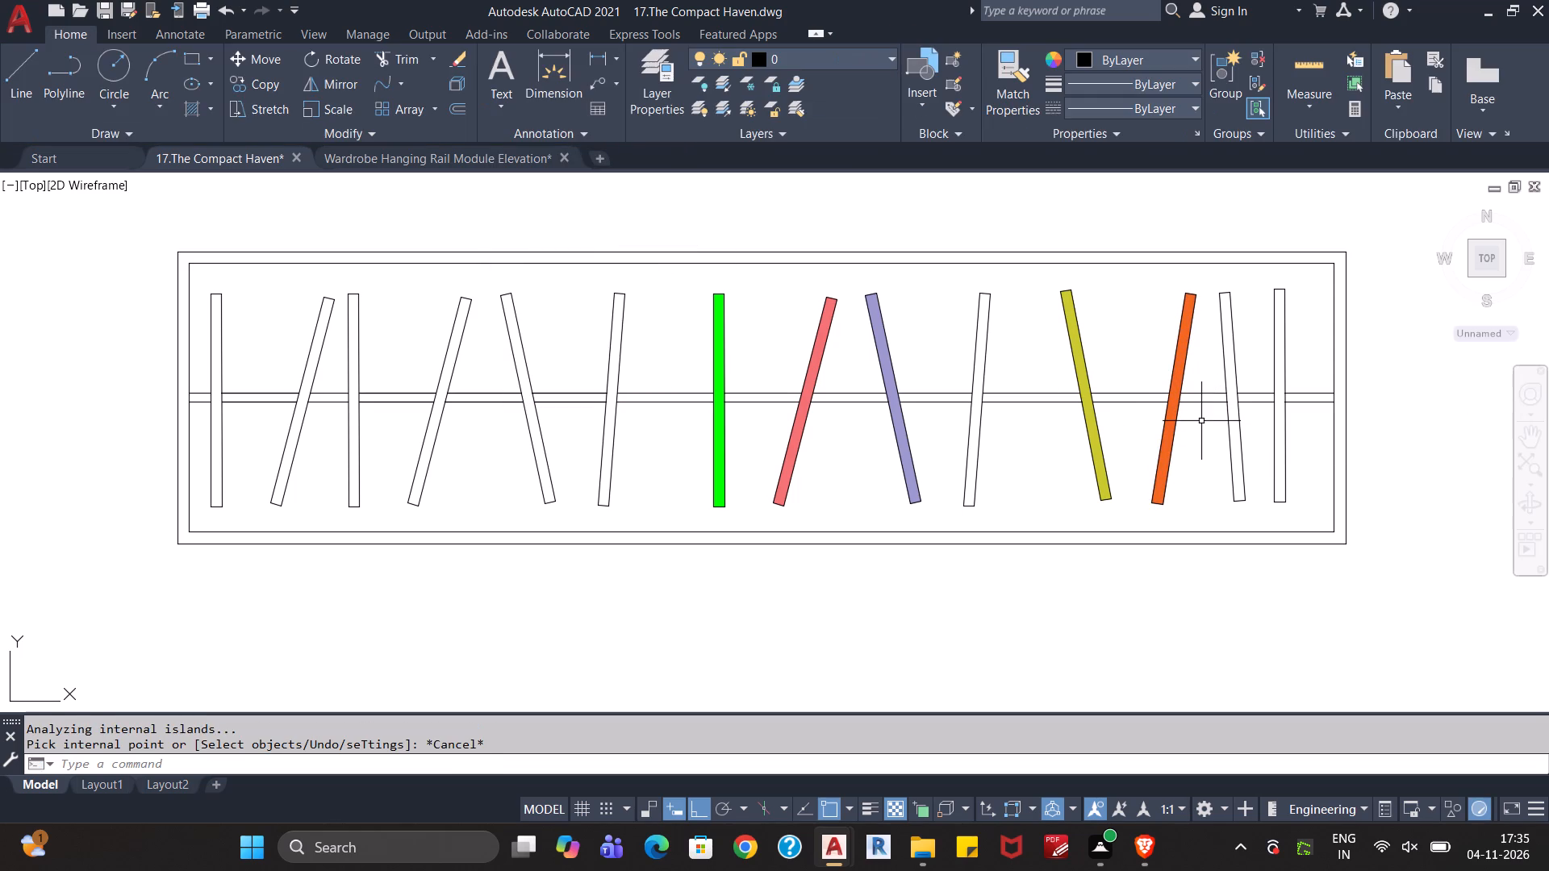
Fill the second hanger from the wardrobe's right end with a solid hatch in colour 19,103,52.
{"action": "type", "text": "ha"}
{"action": "key", "text": "Return"}
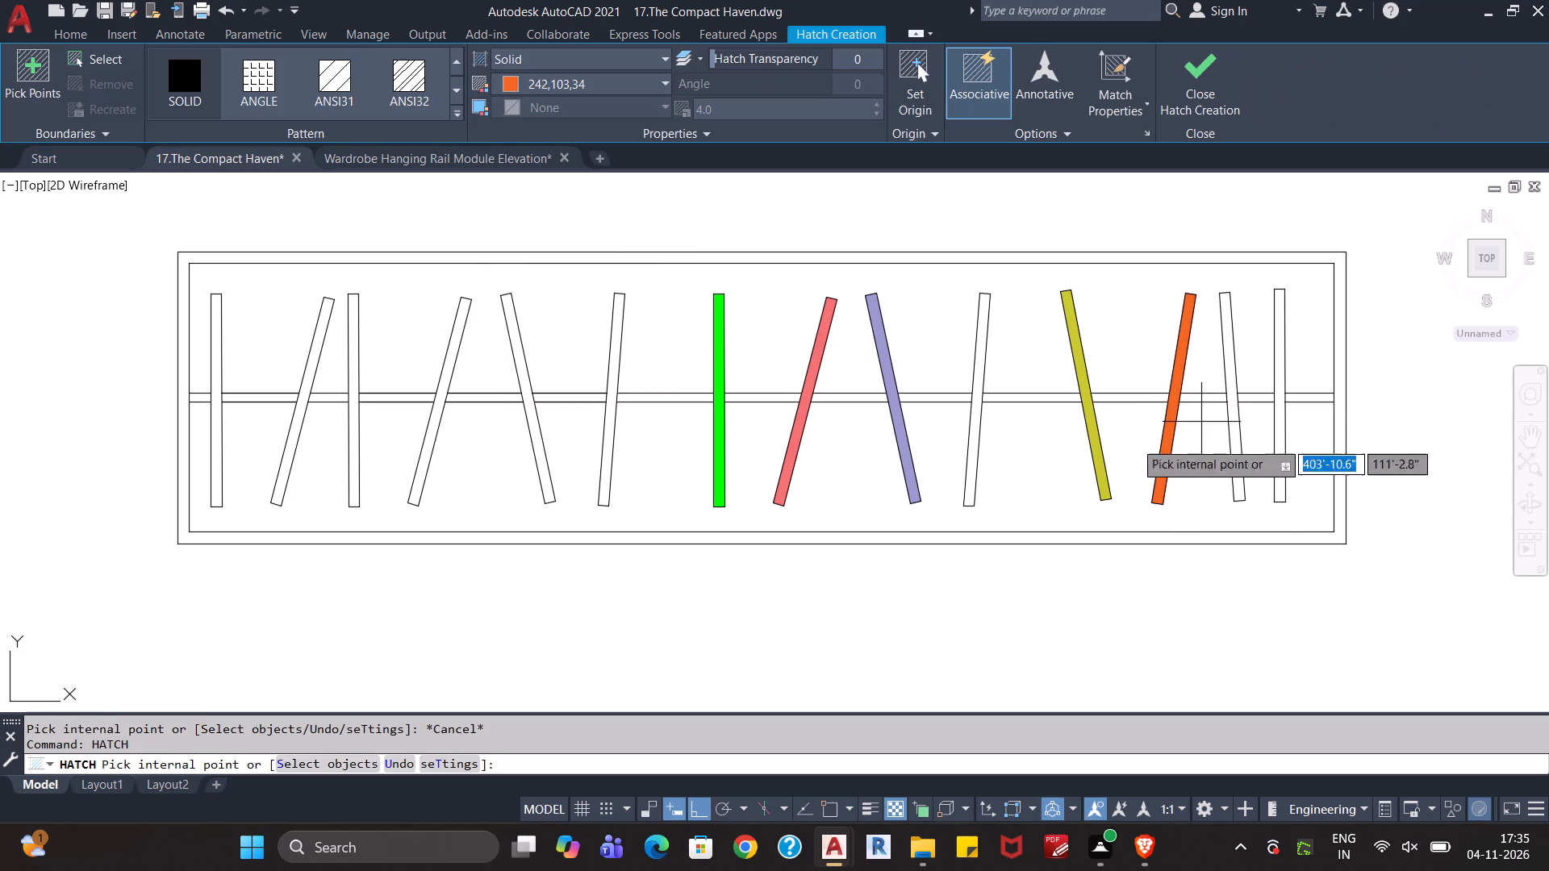
{"action": "left_click", "coordinate": [649, 85]}
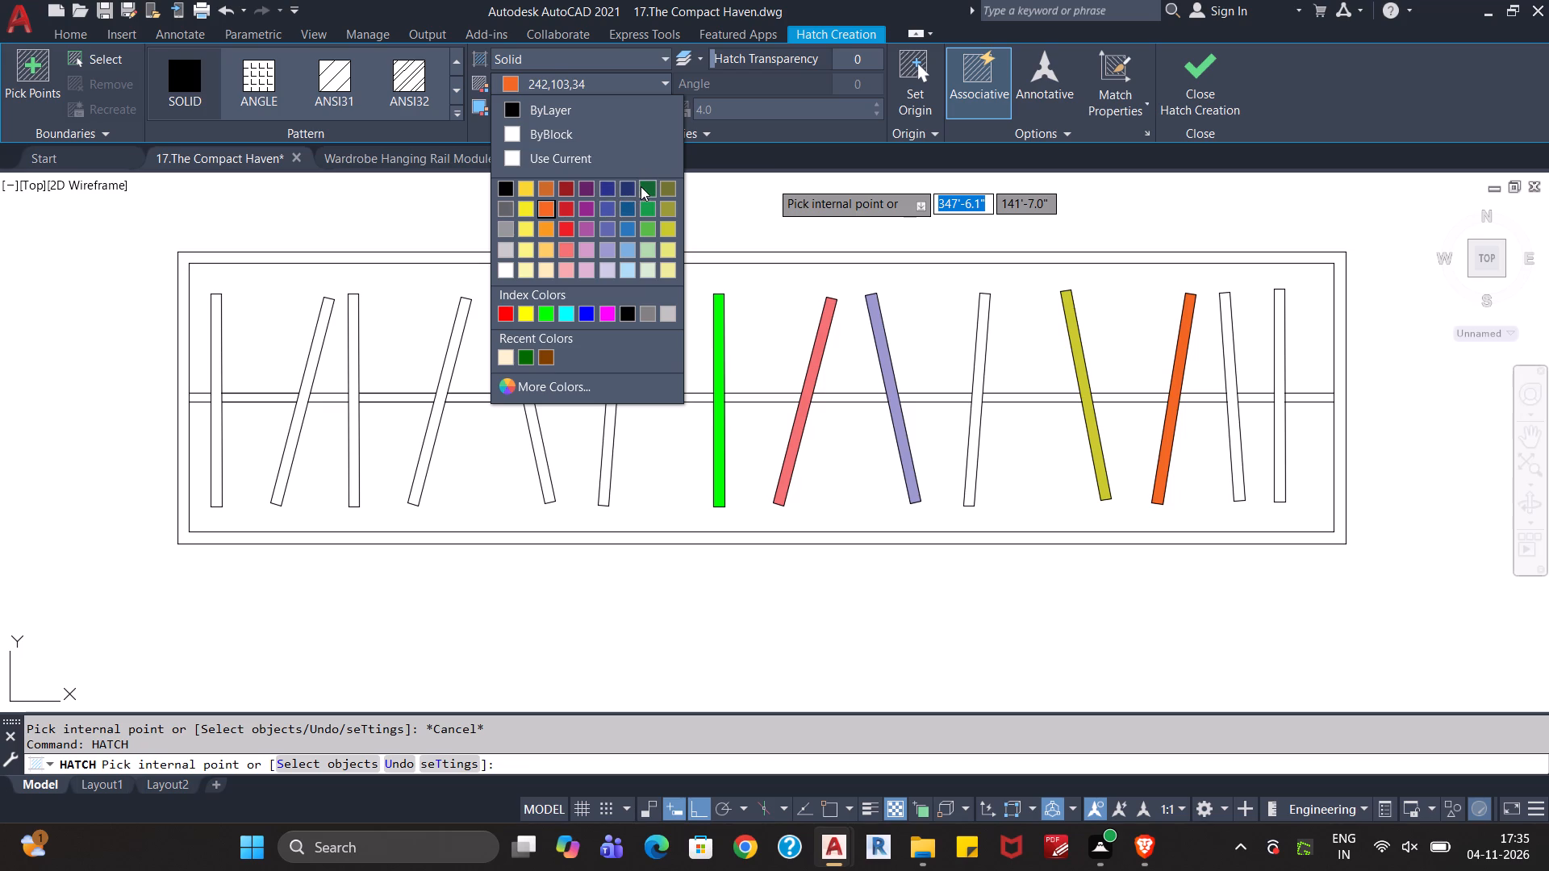
{"action": "left_click", "coordinate": [641, 186]}
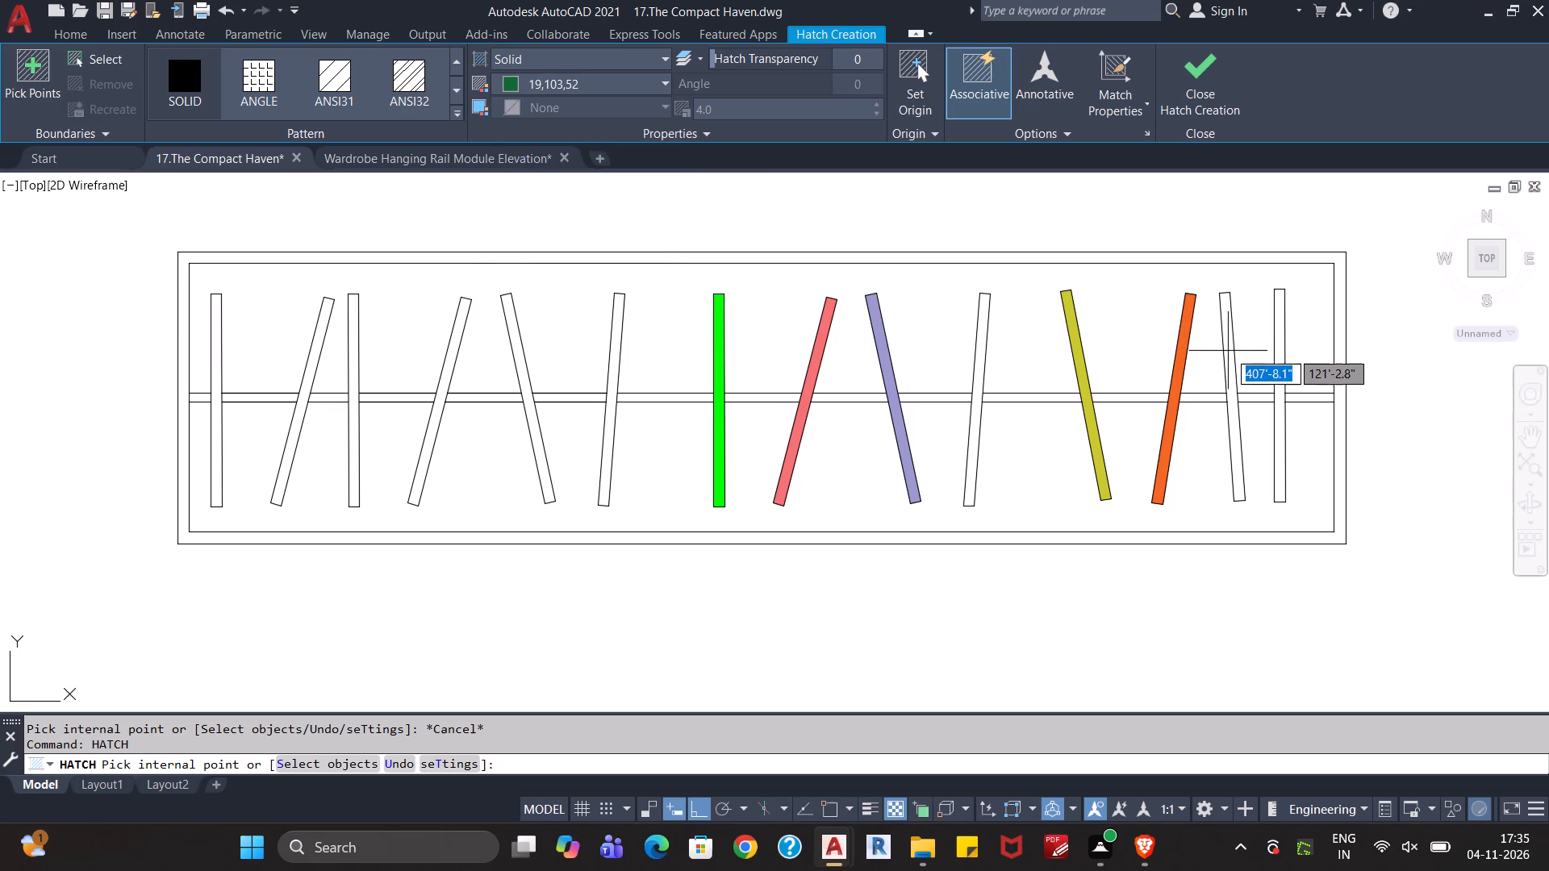
{"action": "left_click", "coordinate": [1230, 352]}
{"action": "key", "text": "Escape"}
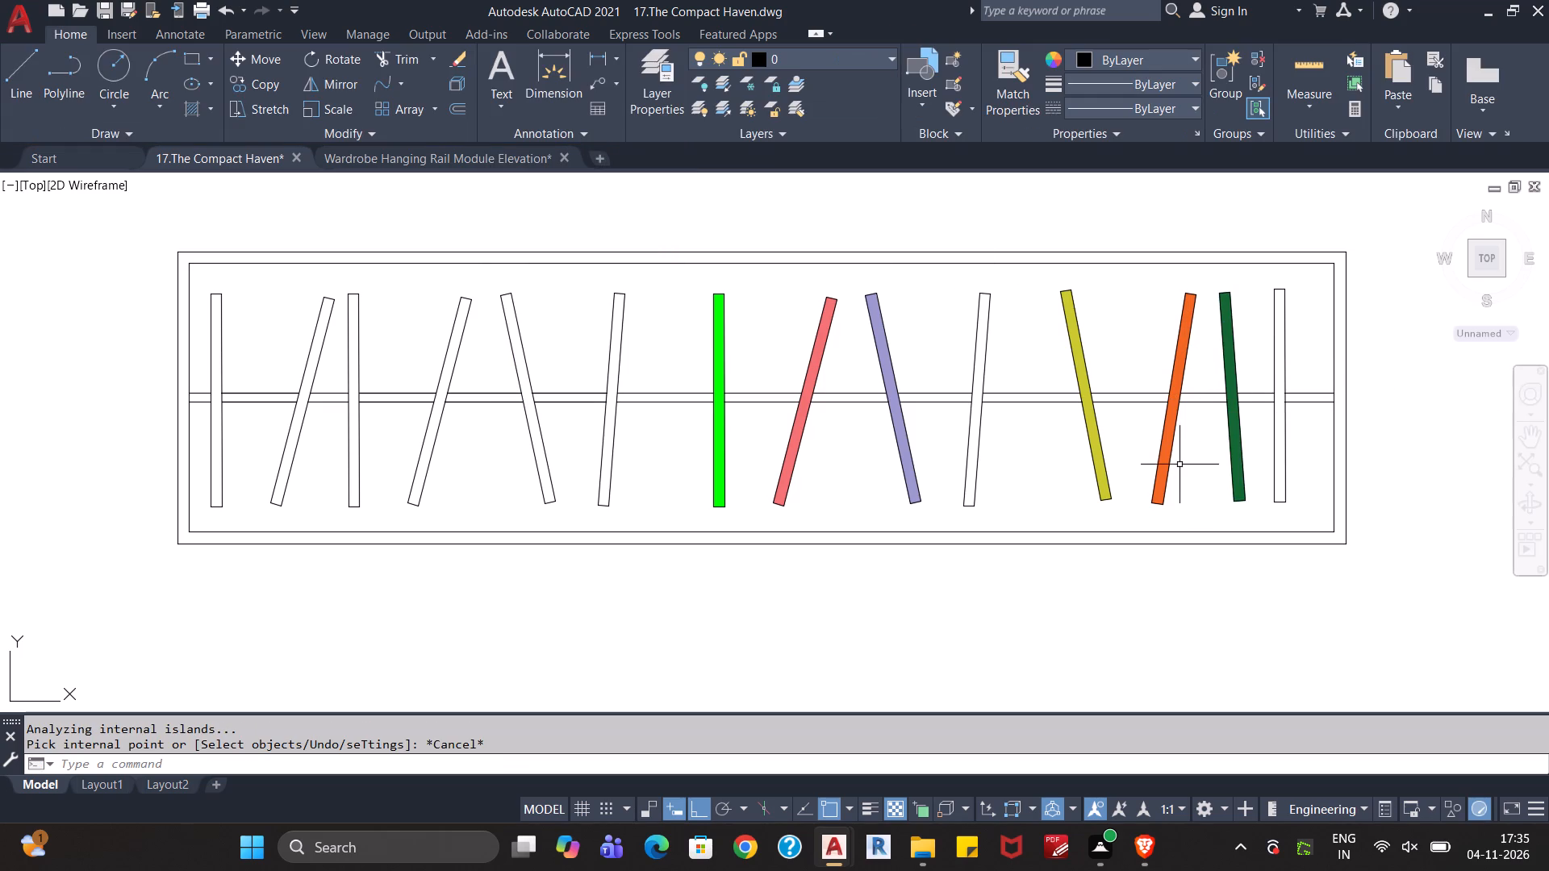
Fill the vertical hanger at the wardrobe's right end with a solid hatch in colour 199,200,202.
{"action": "type", "text": "ha"}
{"action": "key", "text": "Return"}
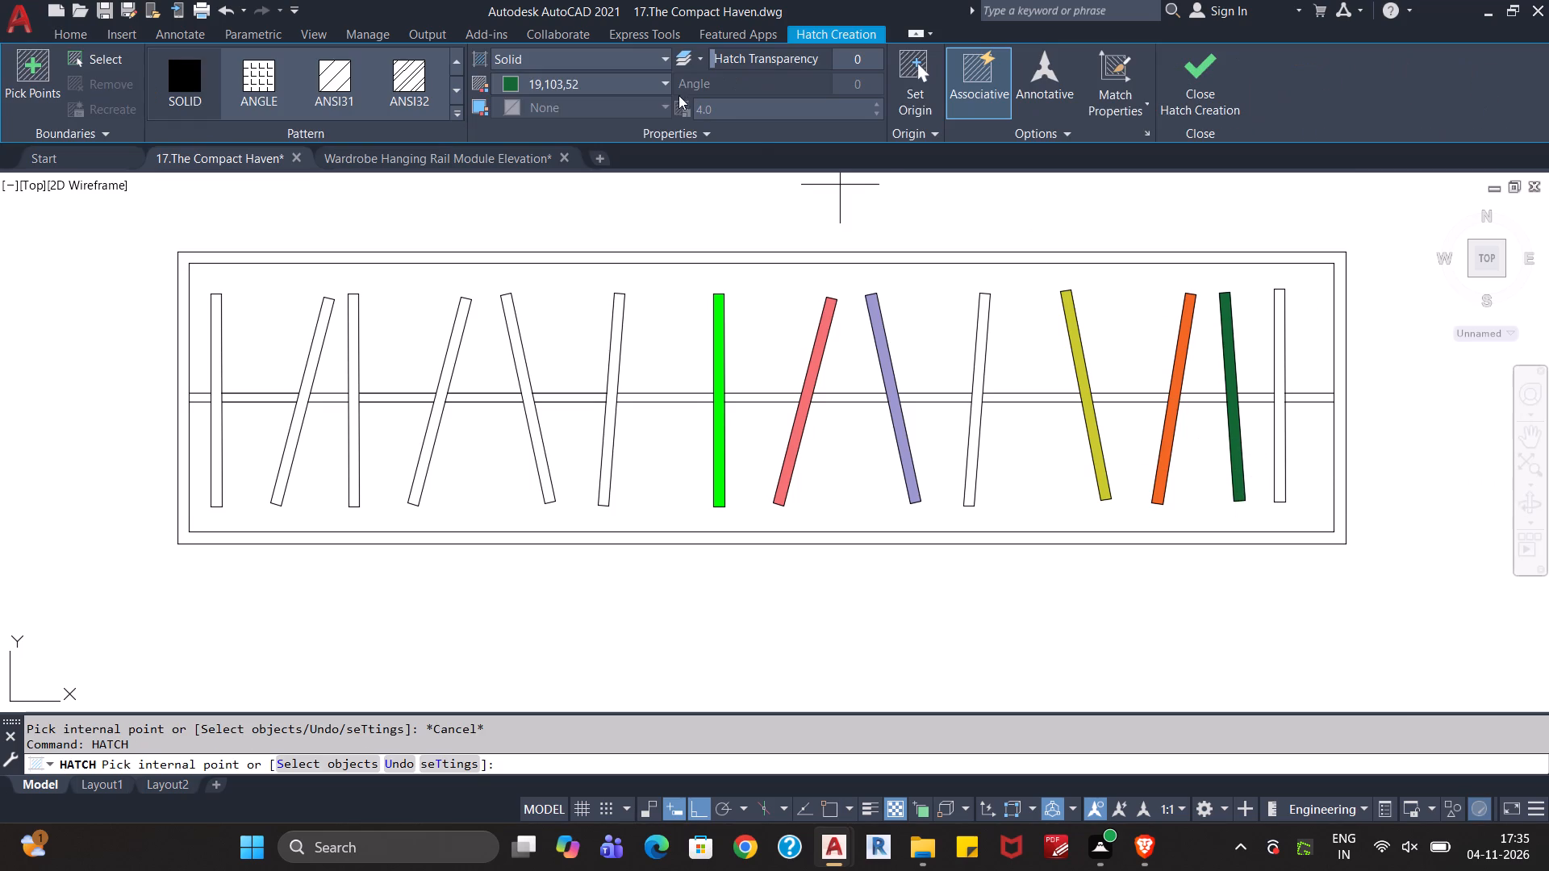
{"action": "left_click", "coordinate": [654, 89]}
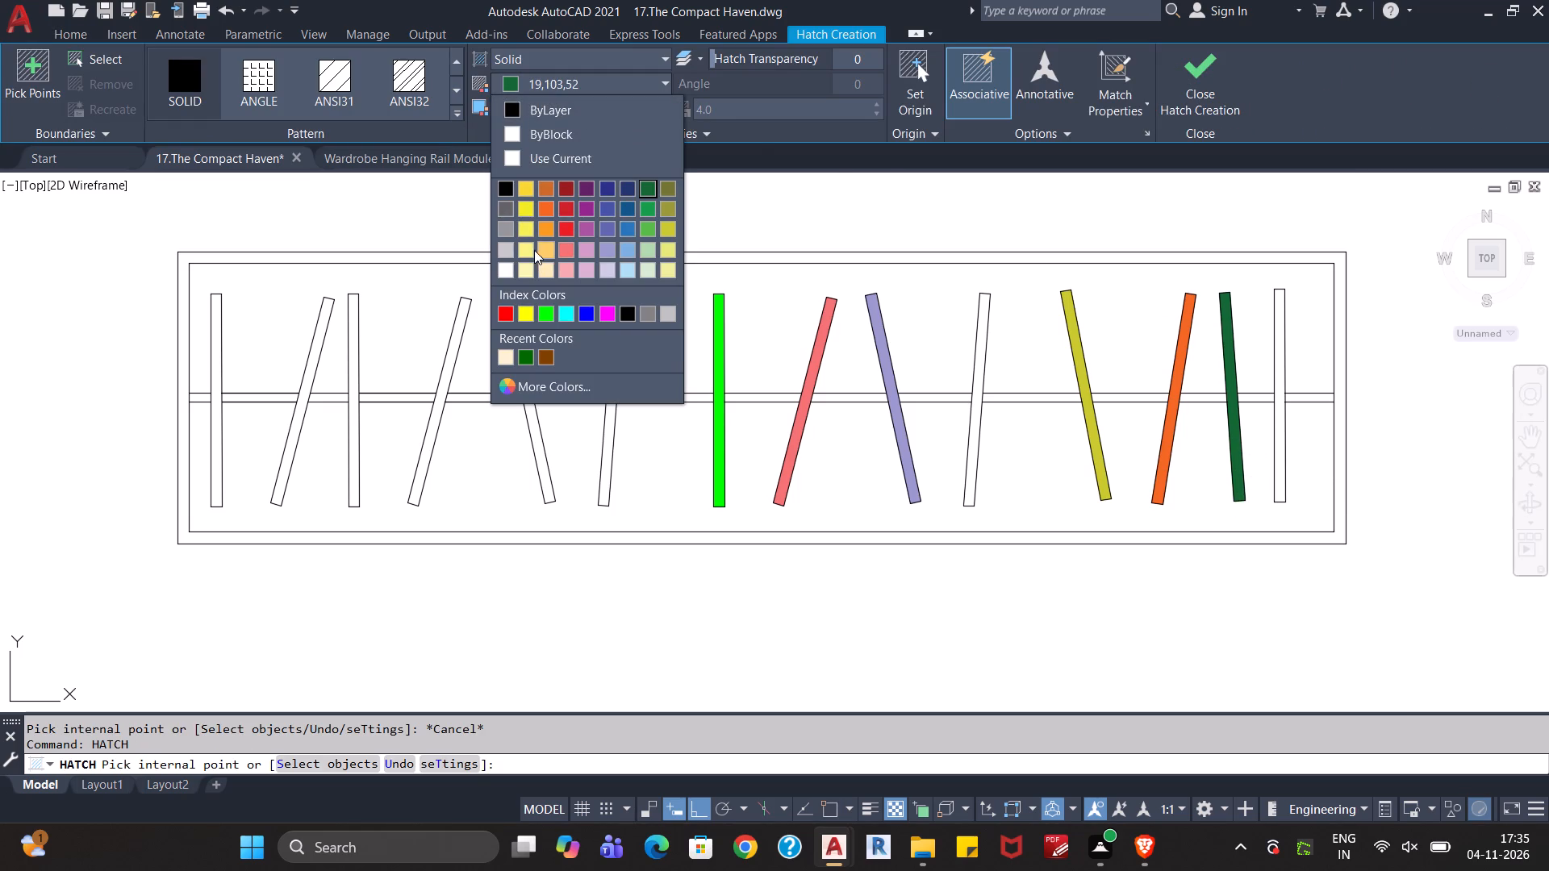
{"action": "left_click", "coordinate": [511, 249]}
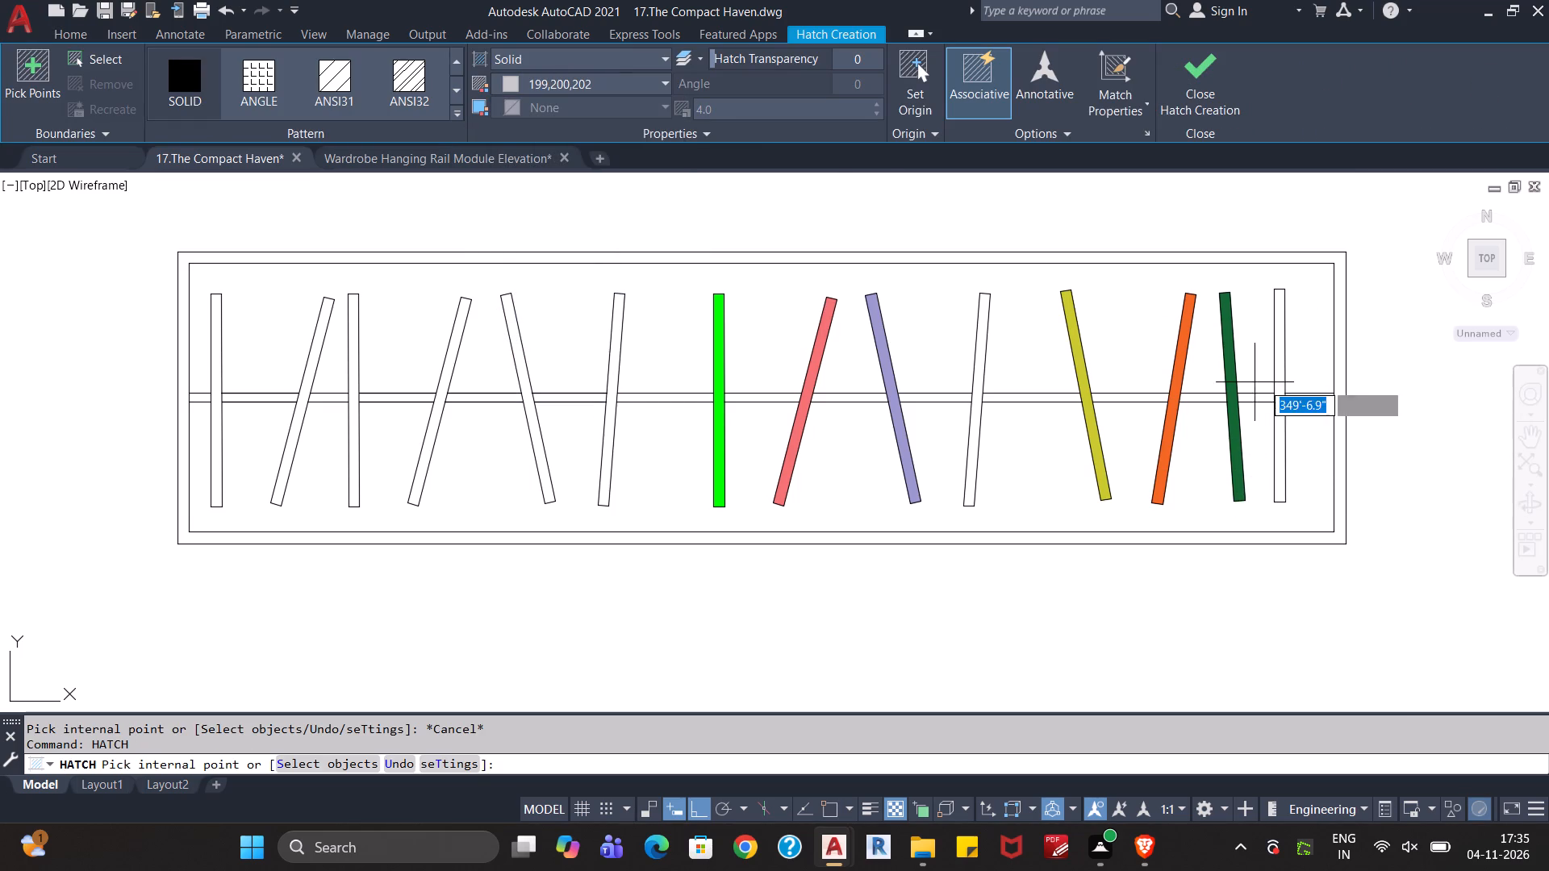
{"action": "left_click", "coordinate": [1282, 374]}
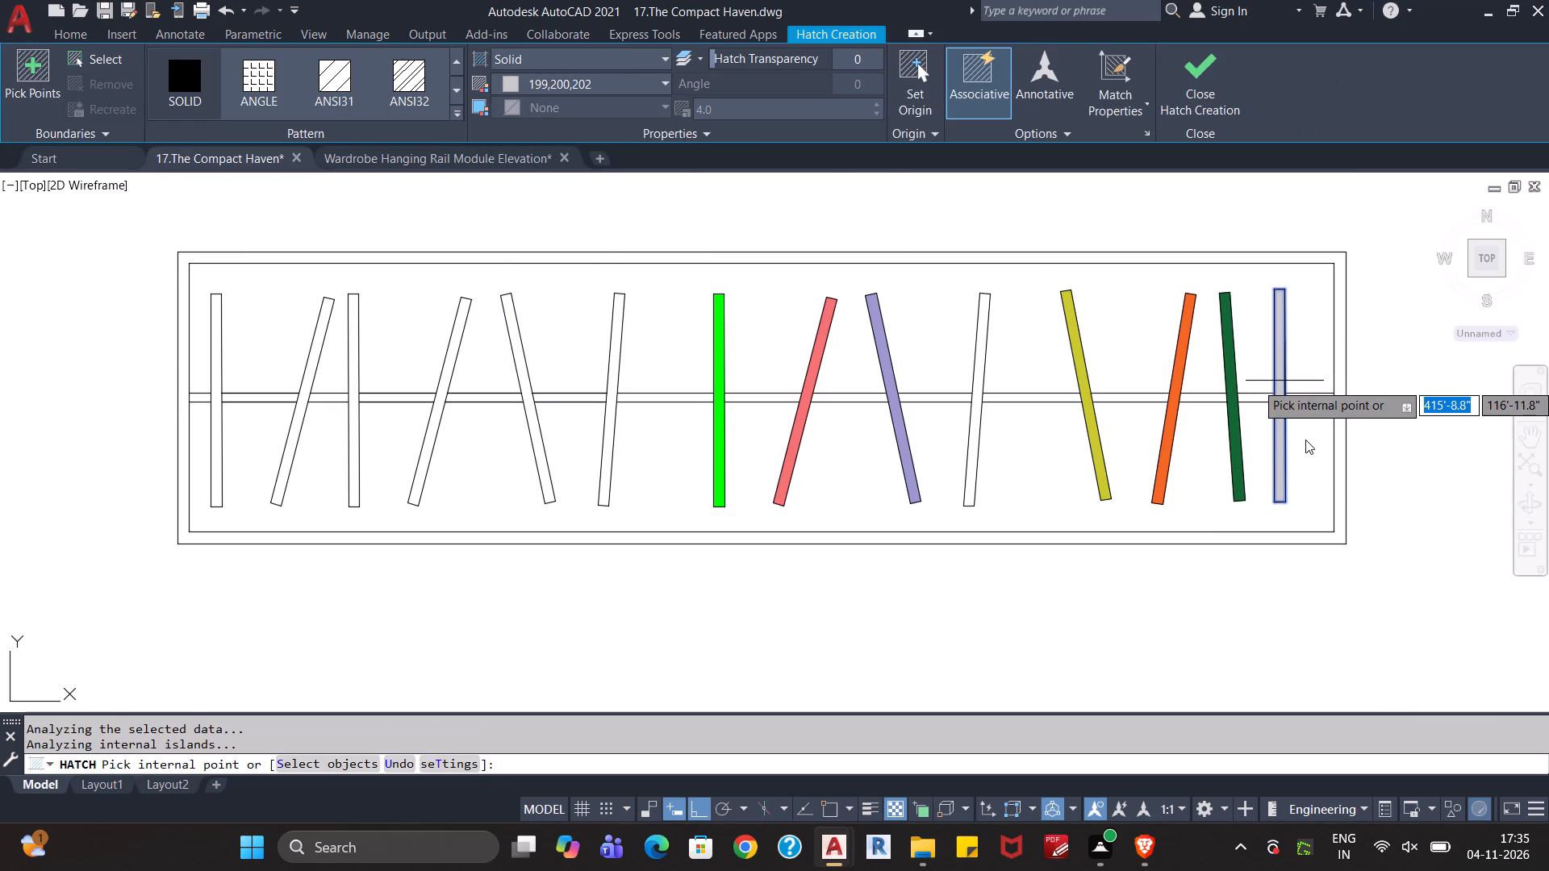
{"action": "key", "text": "Escape"}
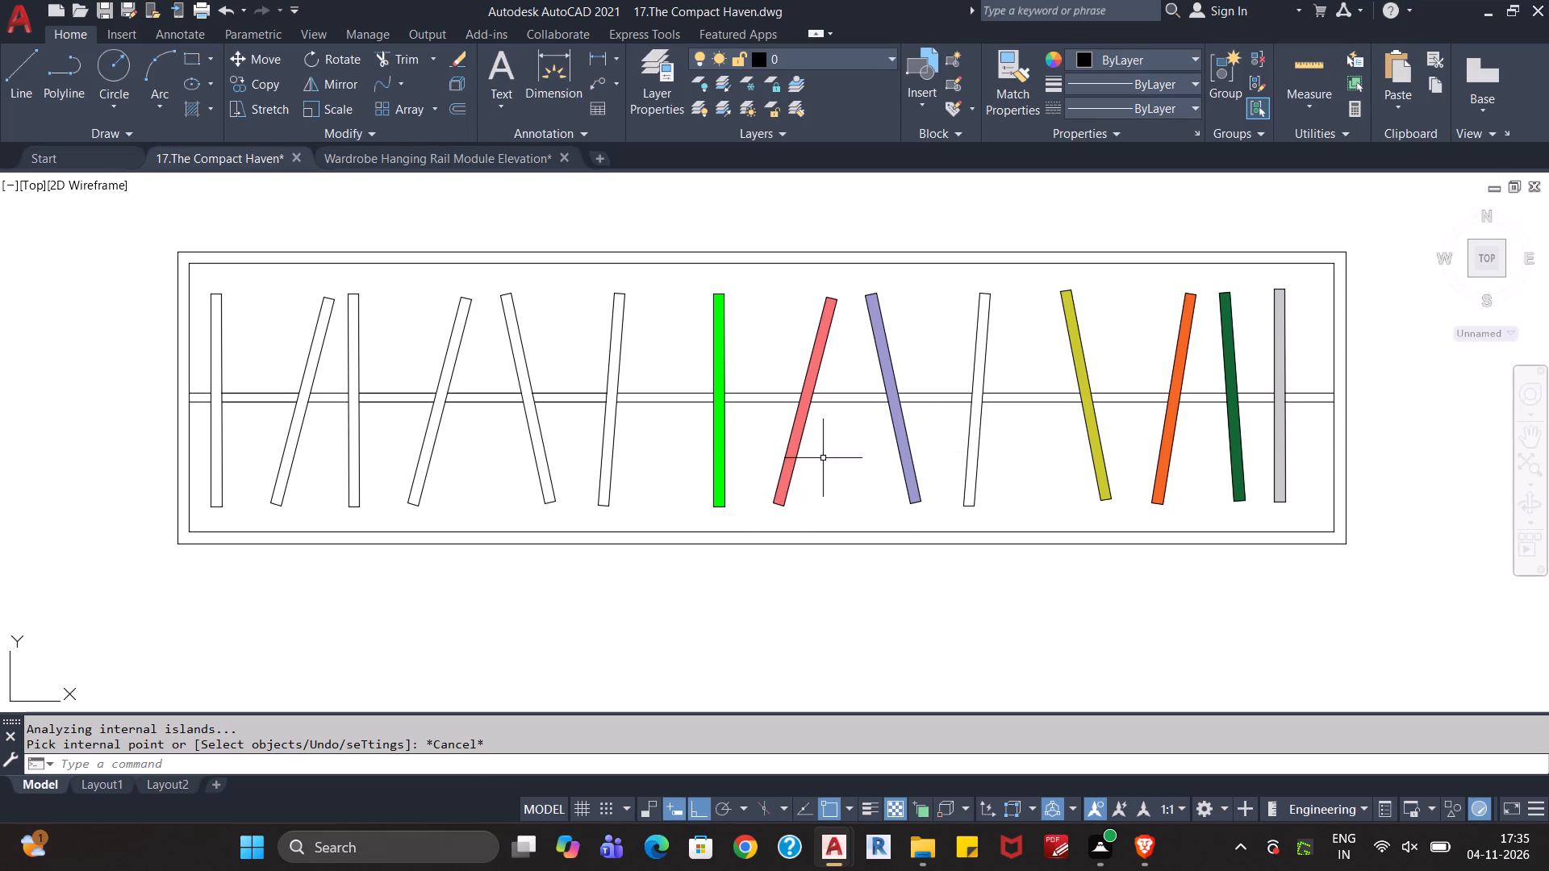
Fill the vertical hanger at the wardrobe's left end with the same 199,200,202 solid hatch.
{"action": "type", "text": "ha"}
{"action": "key", "text": "Return"}
{"action": "left_click", "coordinate": [215, 426]}
{"action": "key", "text": "Escape"}
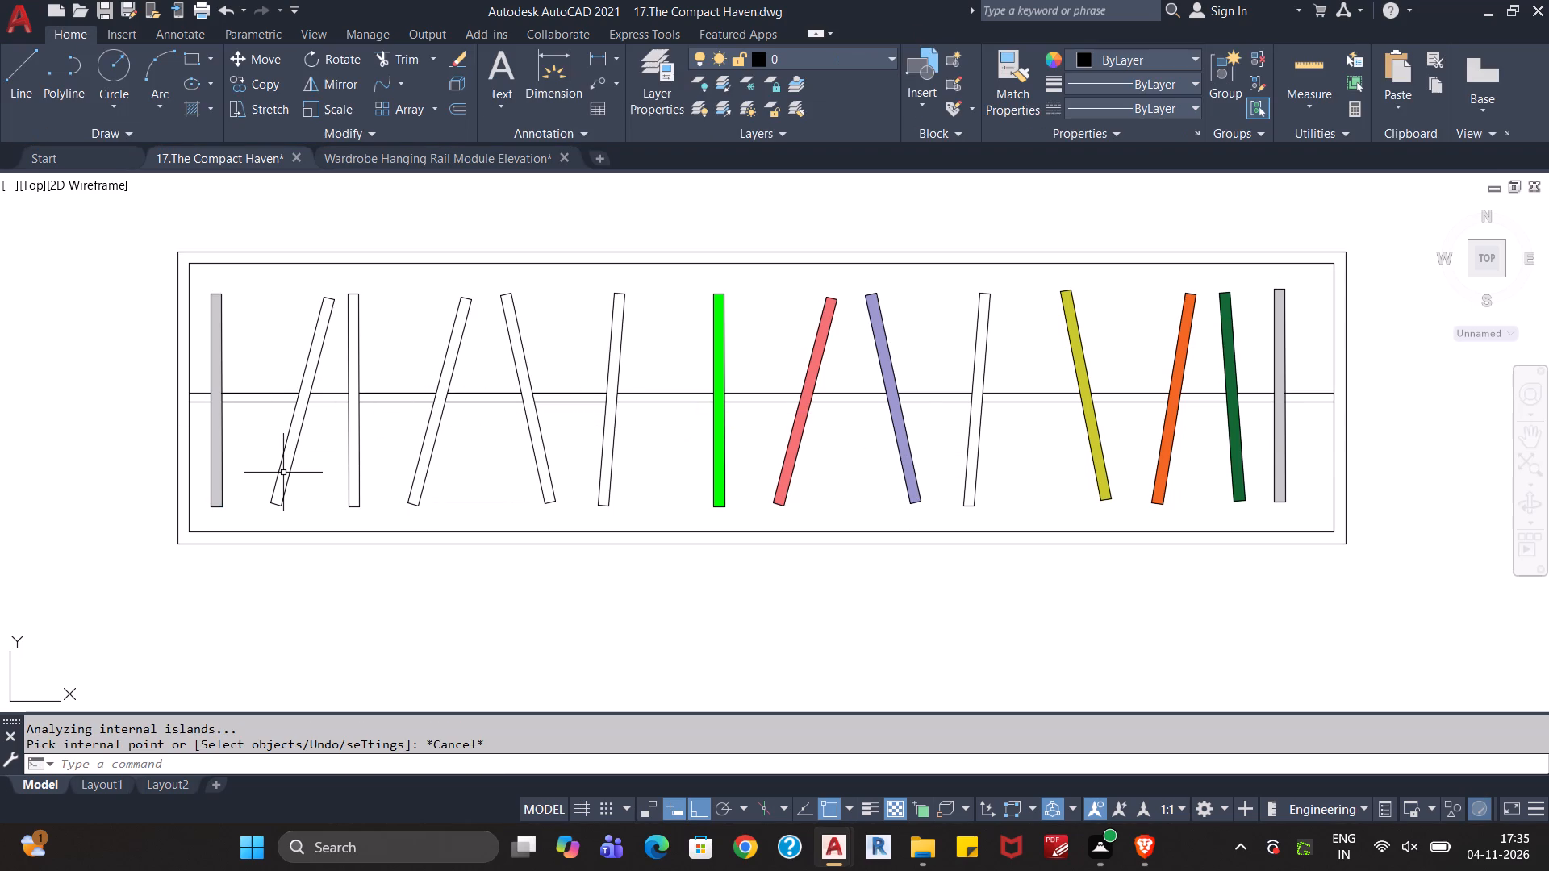
Fill the second hanger from the wardrobe's left end with a solid hatch in colour 34,52,110.
{"action": "type", "text": "ha"}
{"action": "key", "text": "Return"}
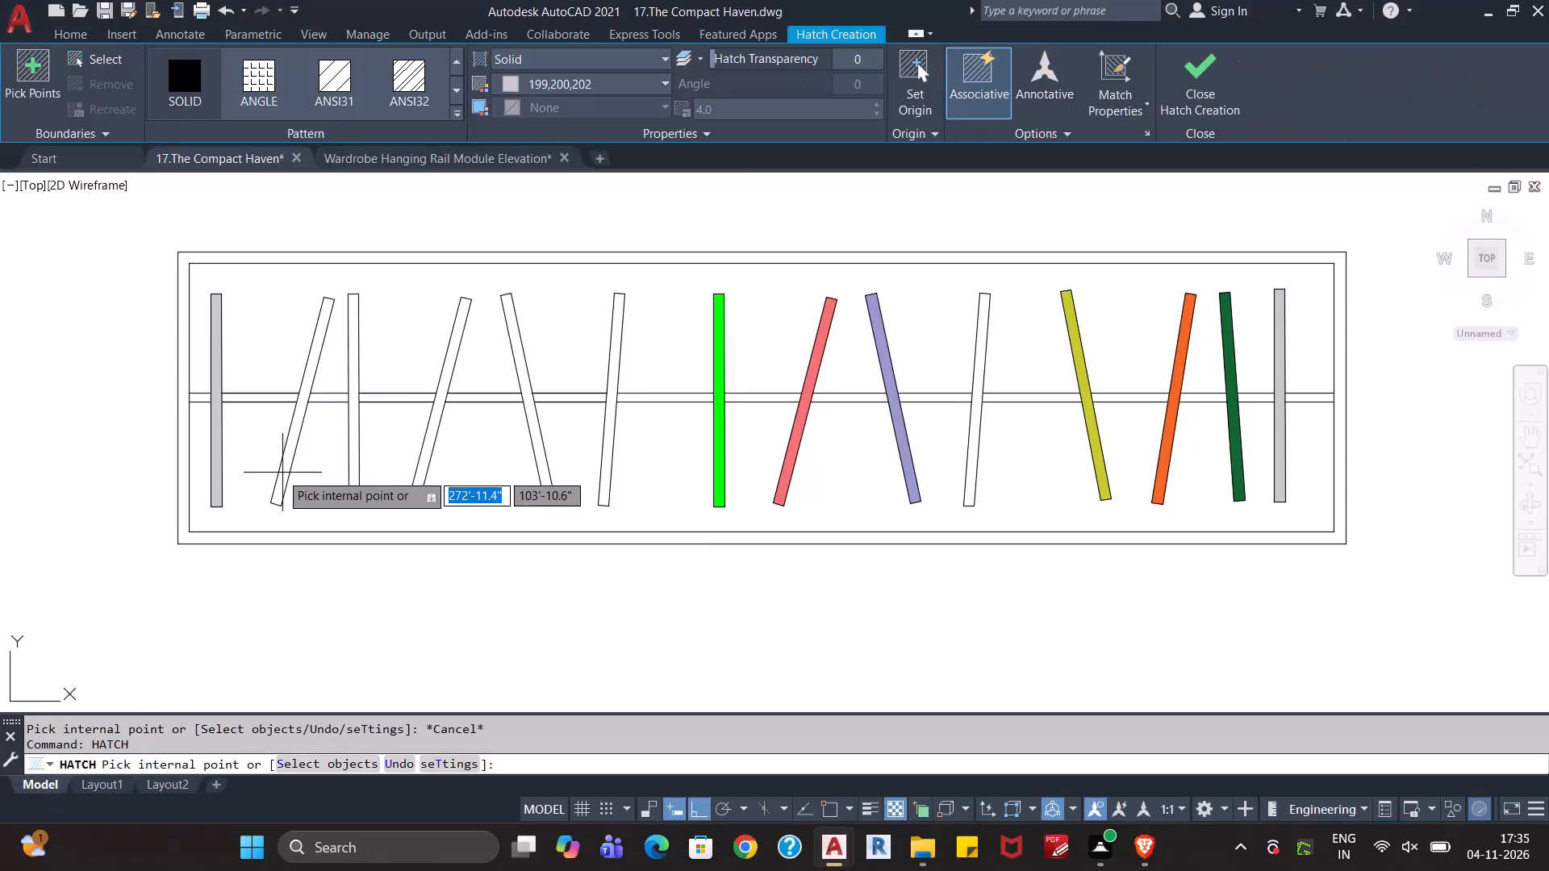
{"action": "left_click", "coordinate": [583, 77]}
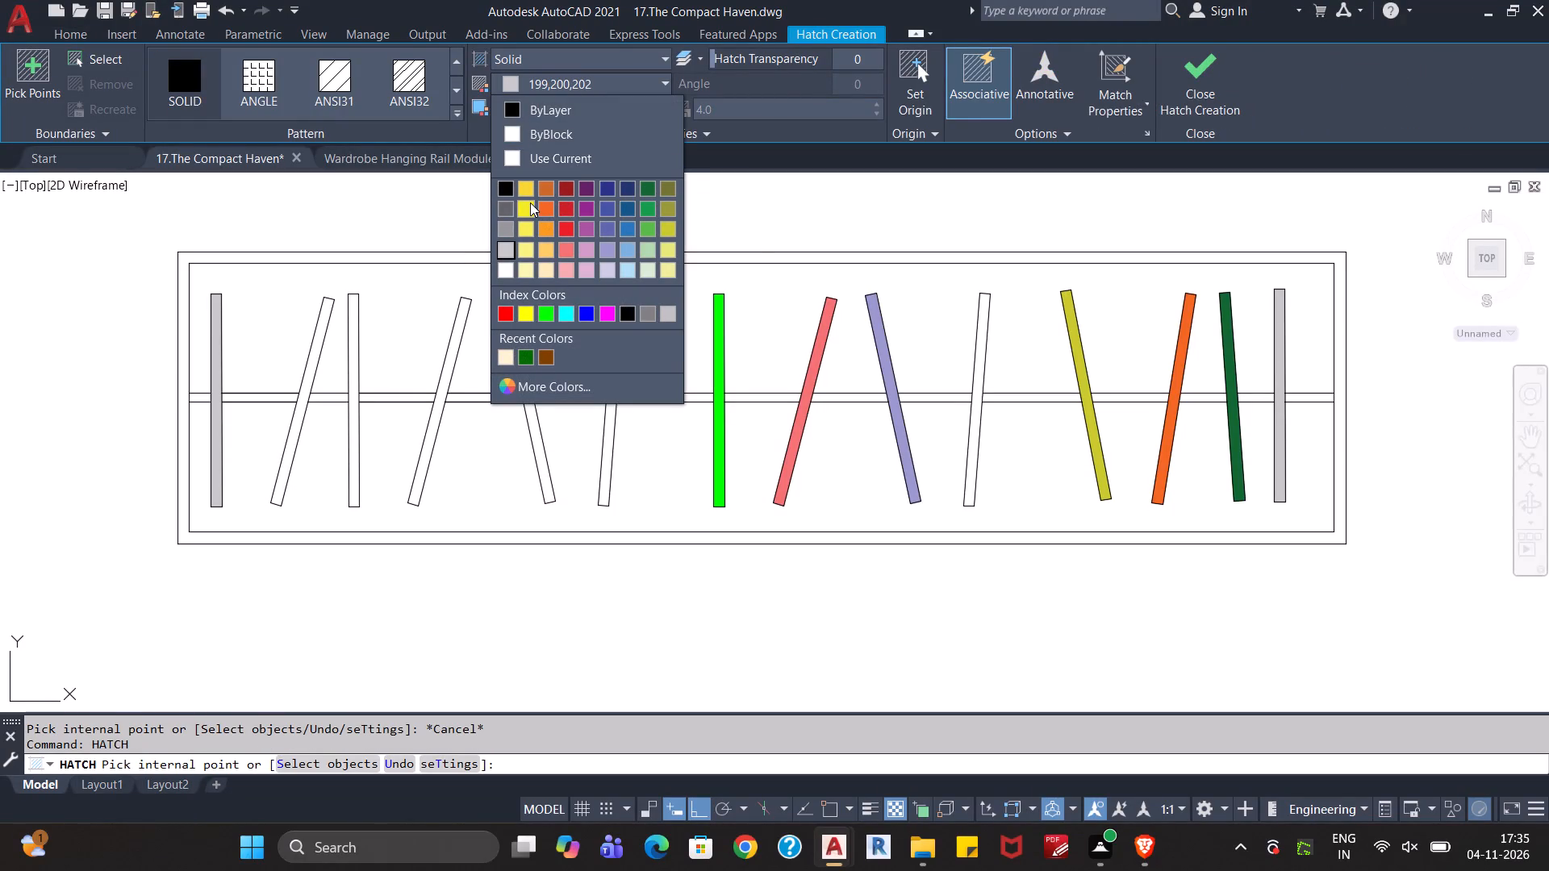
{"action": "left_click", "coordinate": [621, 189]}
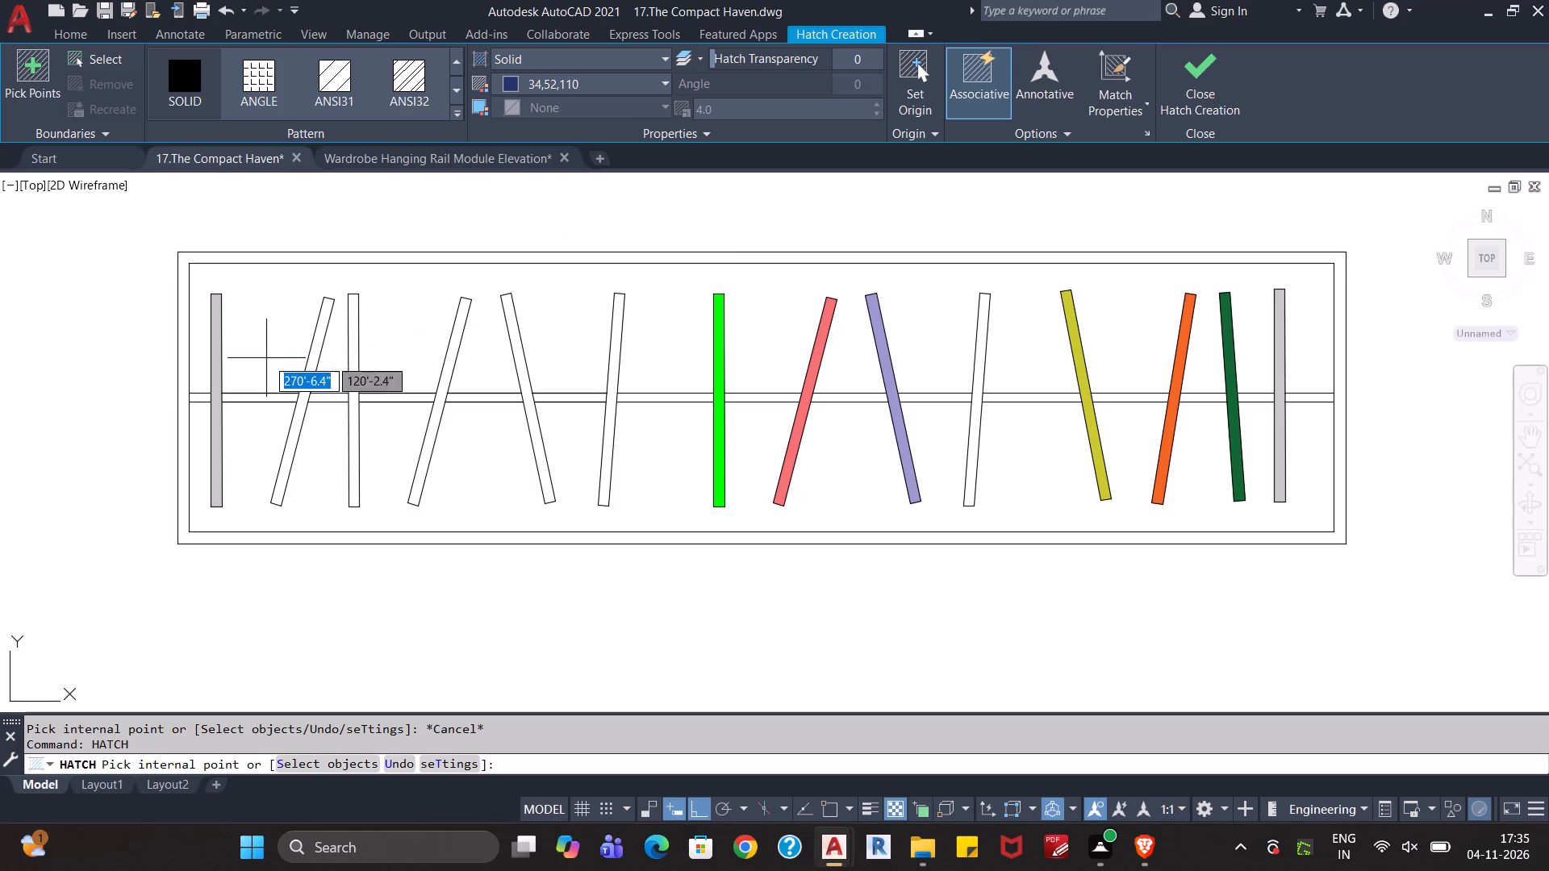
{"action": "left_click", "coordinate": [309, 383]}
{"action": "key", "text": "Escape"}
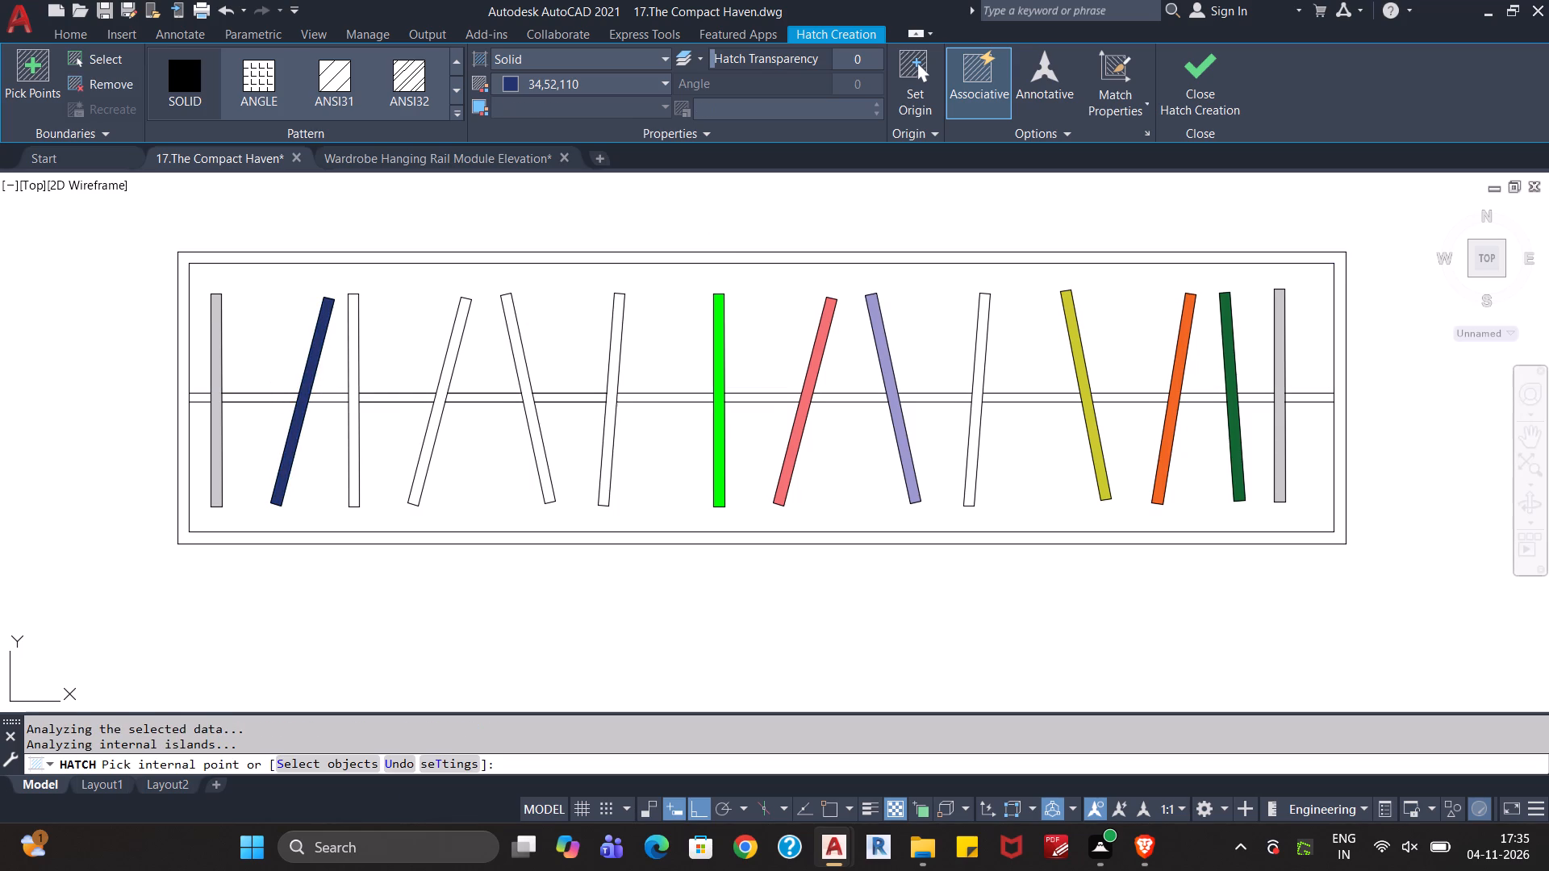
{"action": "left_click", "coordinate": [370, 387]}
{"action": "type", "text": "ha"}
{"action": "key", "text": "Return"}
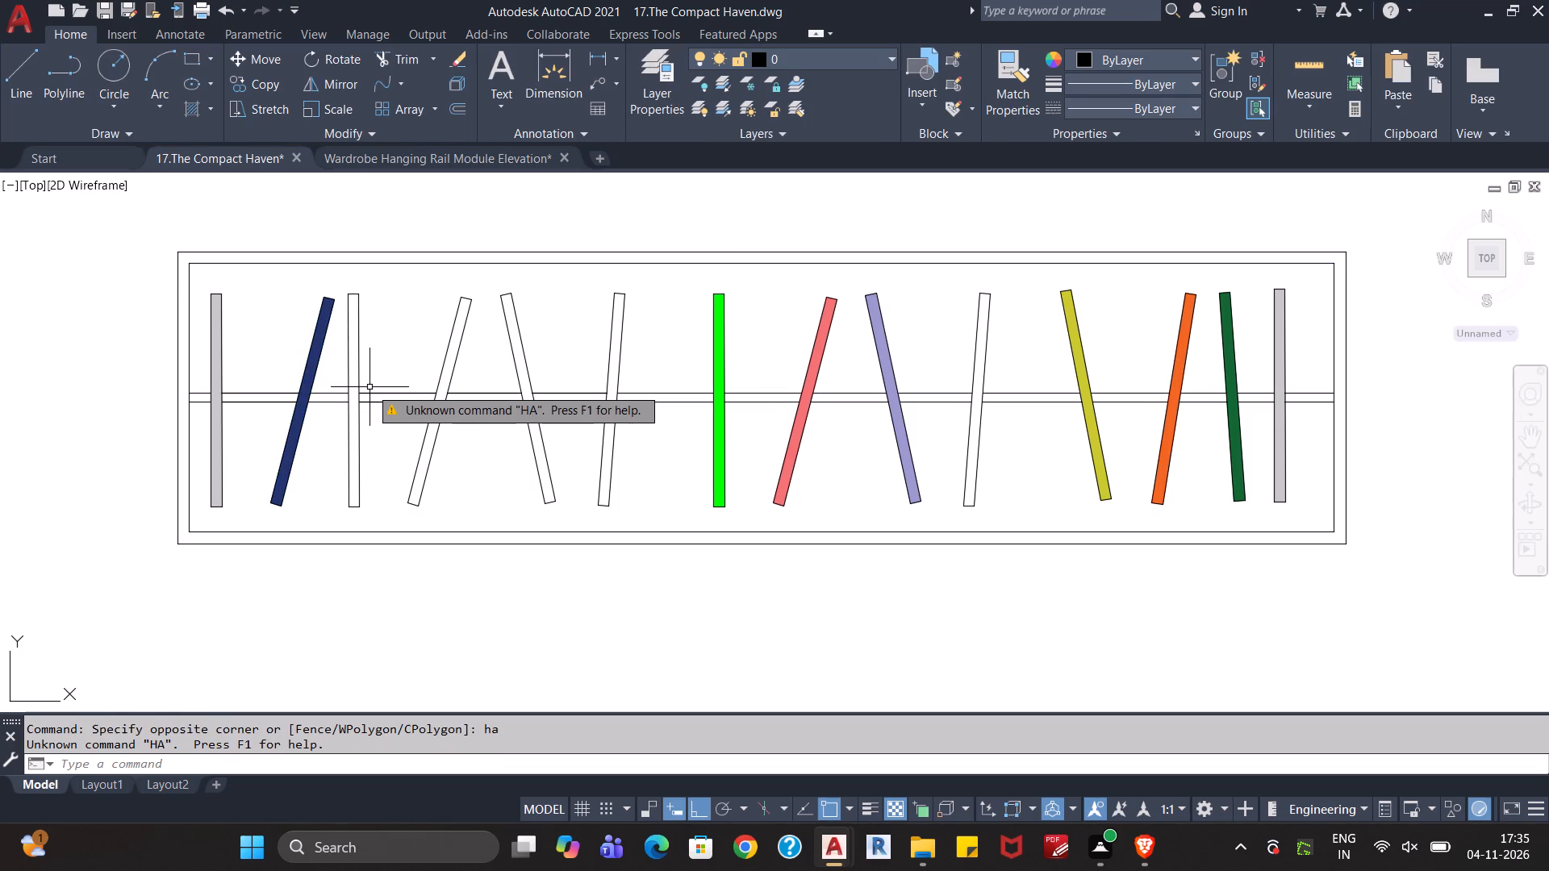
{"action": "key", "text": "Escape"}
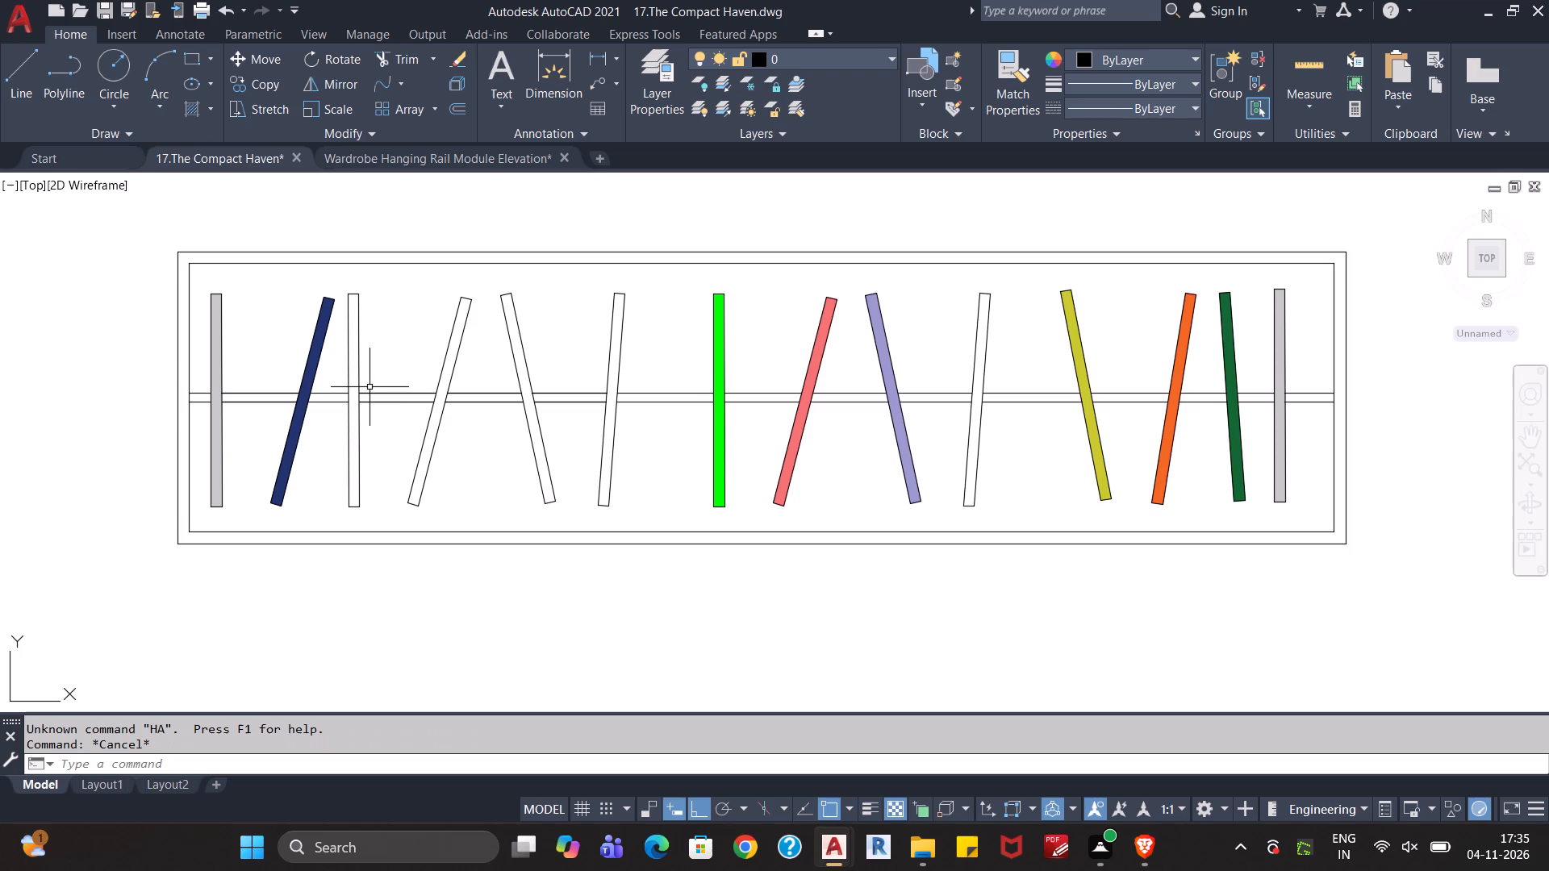
Fill the vertical hanger third from the wardrobe's left end with a solid hatch in colour 209,156,199.
{"action": "type", "text": "ha"}
{"action": "key", "text": "Return"}
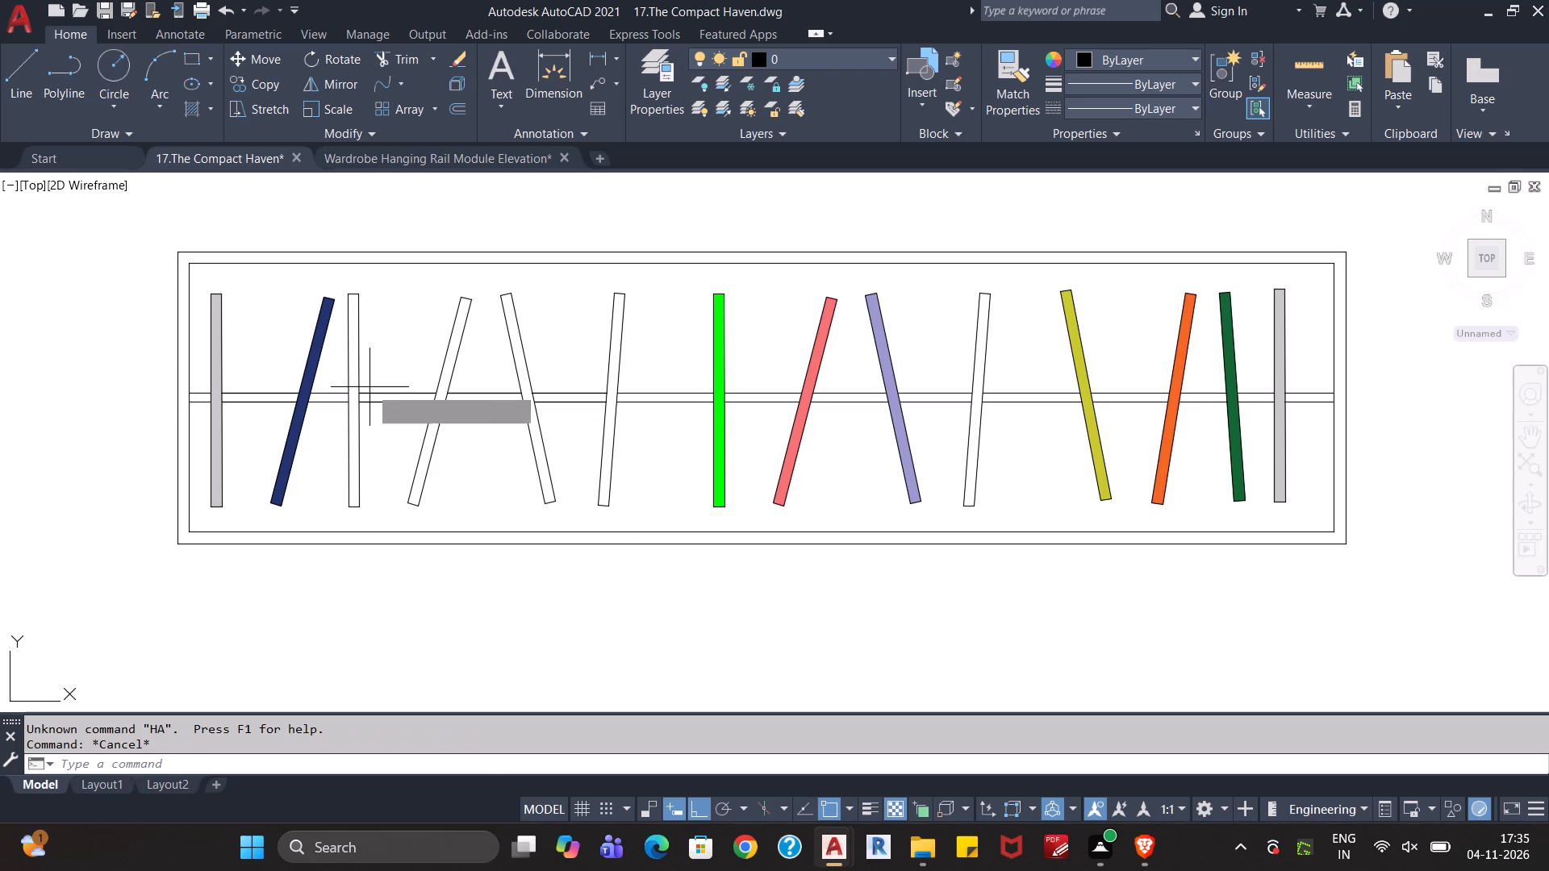
{"action": "scroll", "coordinate": [355, 391], "scroll_direction": "up", "scroll_amount": 1}
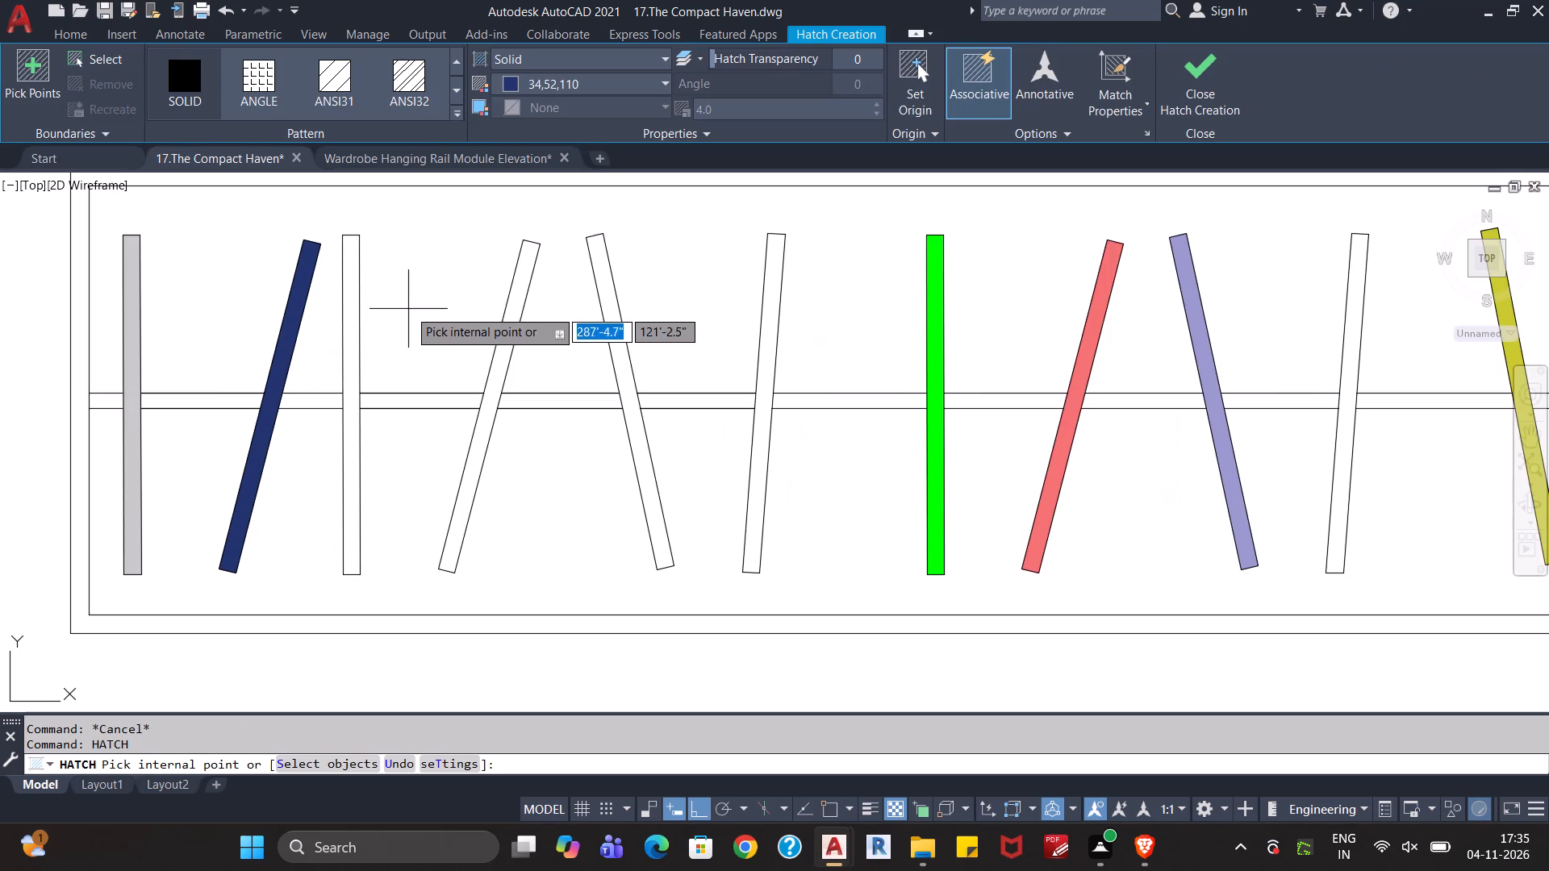
{"action": "left_click", "coordinate": [595, 84]}
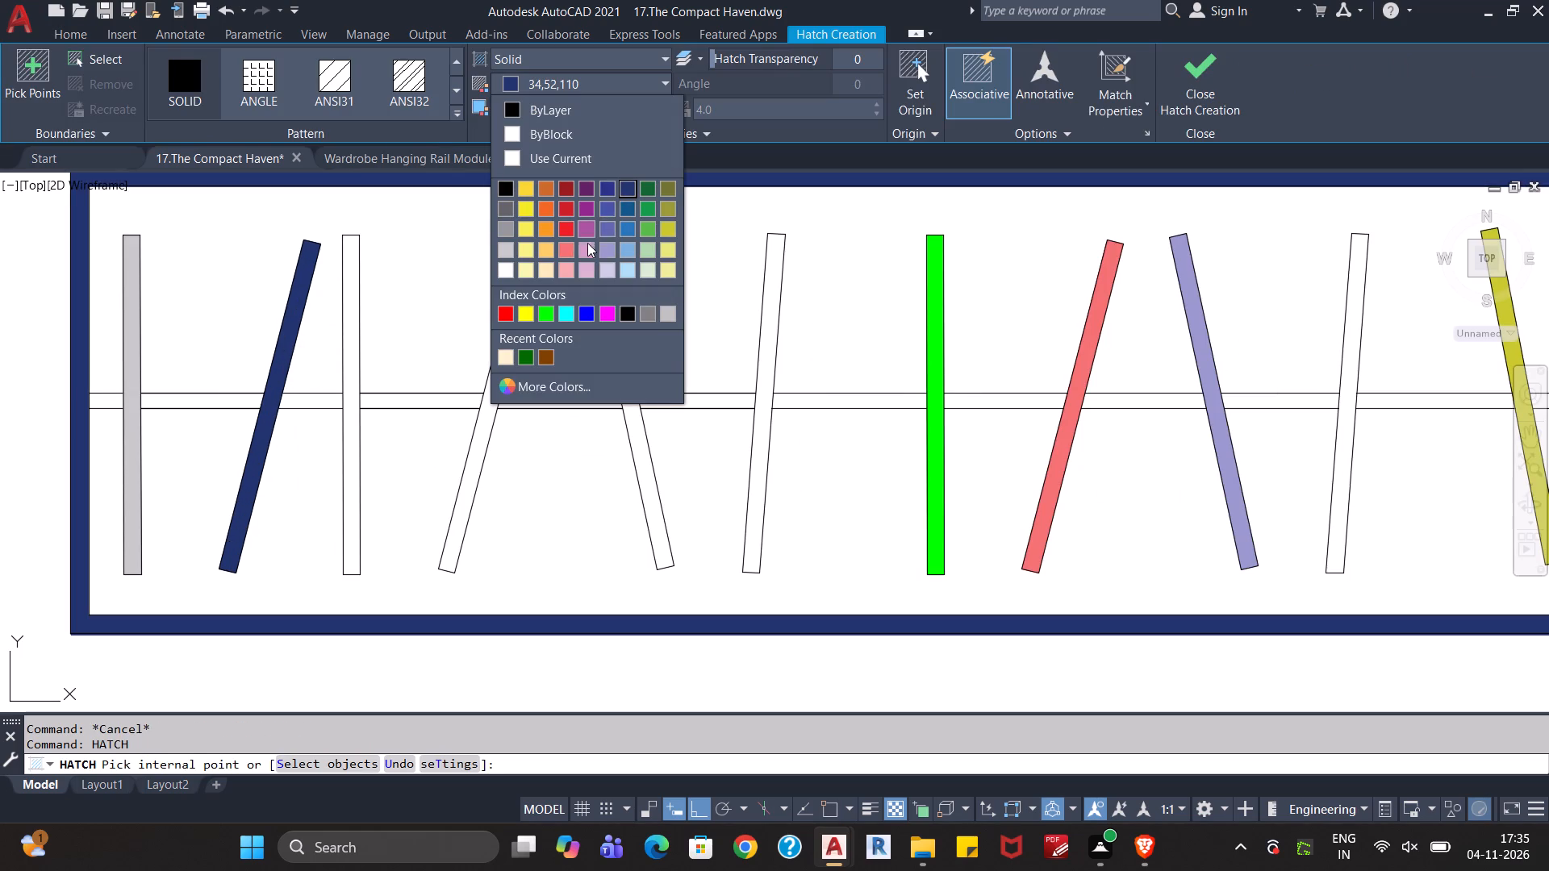
{"action": "left_click", "coordinate": [586, 246]}
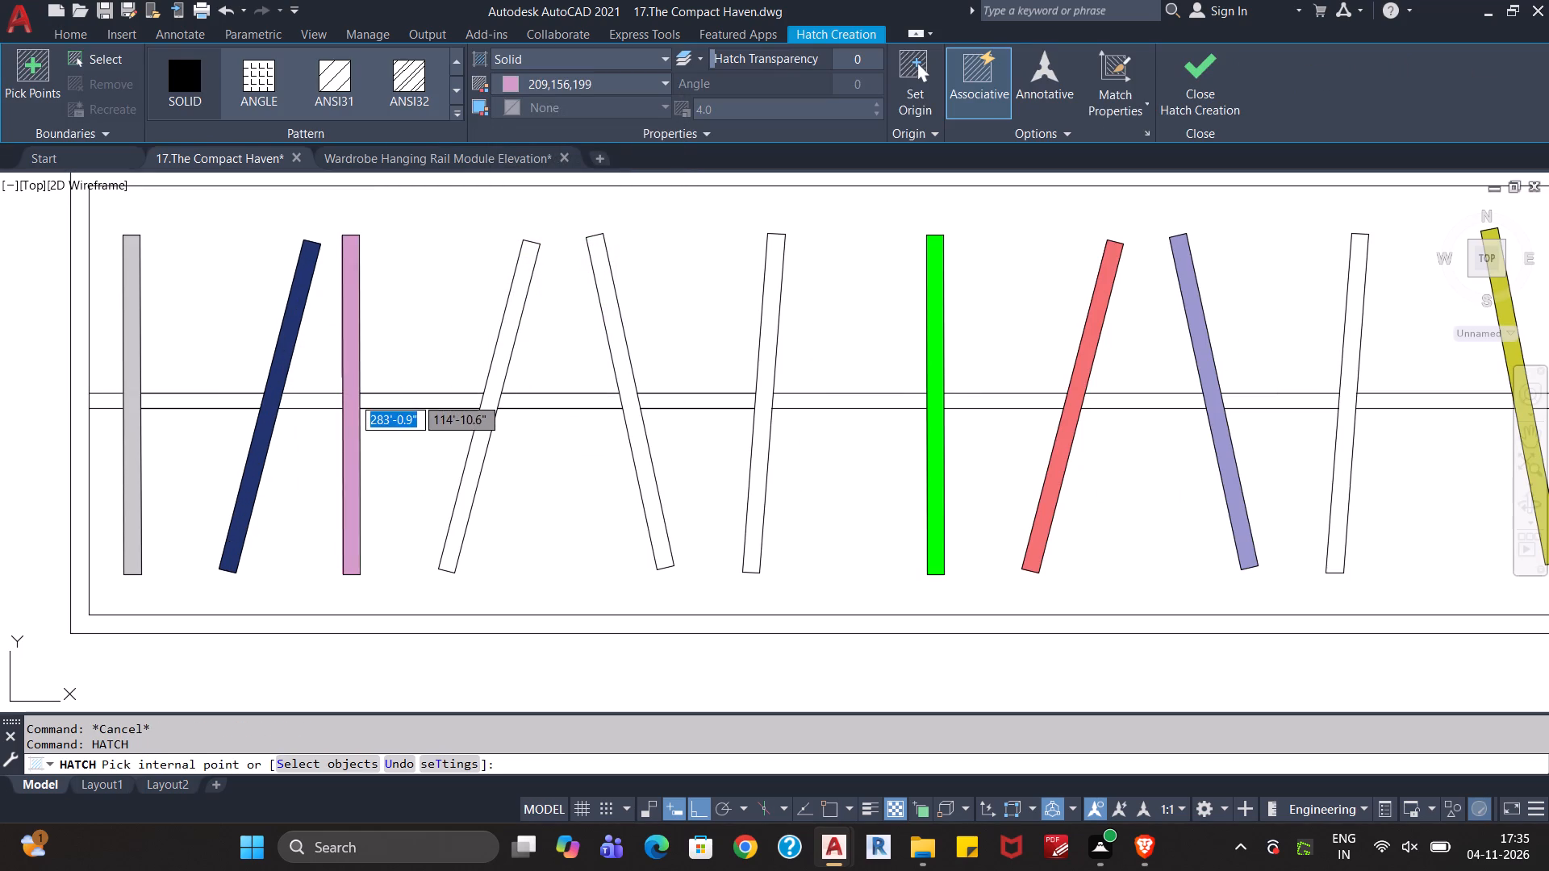
{"action": "left_click", "coordinate": [353, 397]}
{"action": "key", "text": "Escape"}
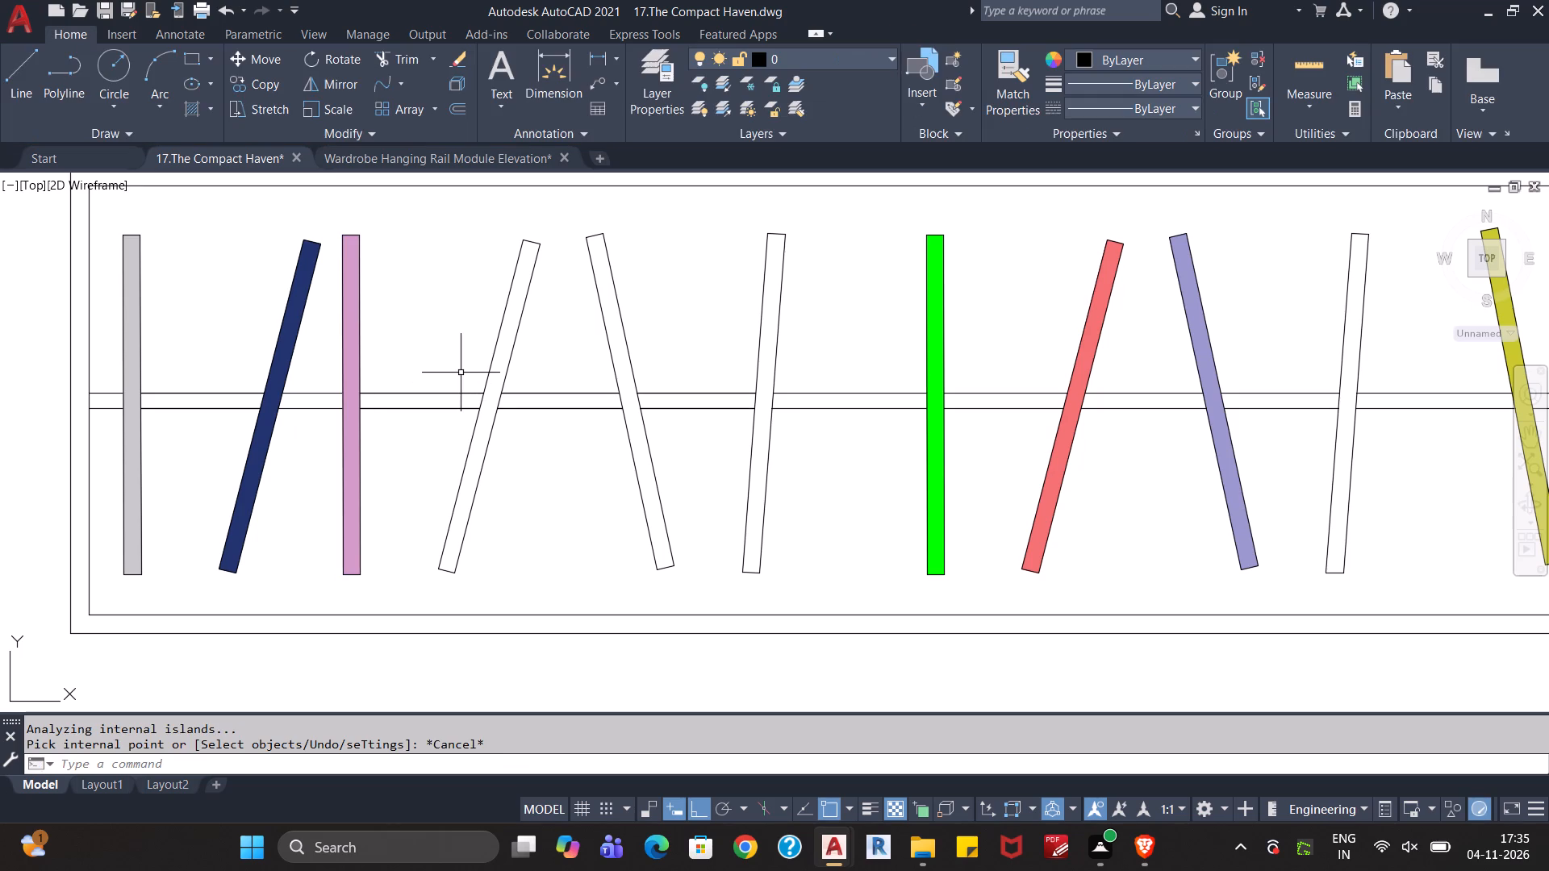
Fill the slanted hanger fifth from the wardrobe's left end with a solid hatch in colour 122,175,223.
{"action": "type", "text": "ha"}
{"action": "key", "text": "Return"}
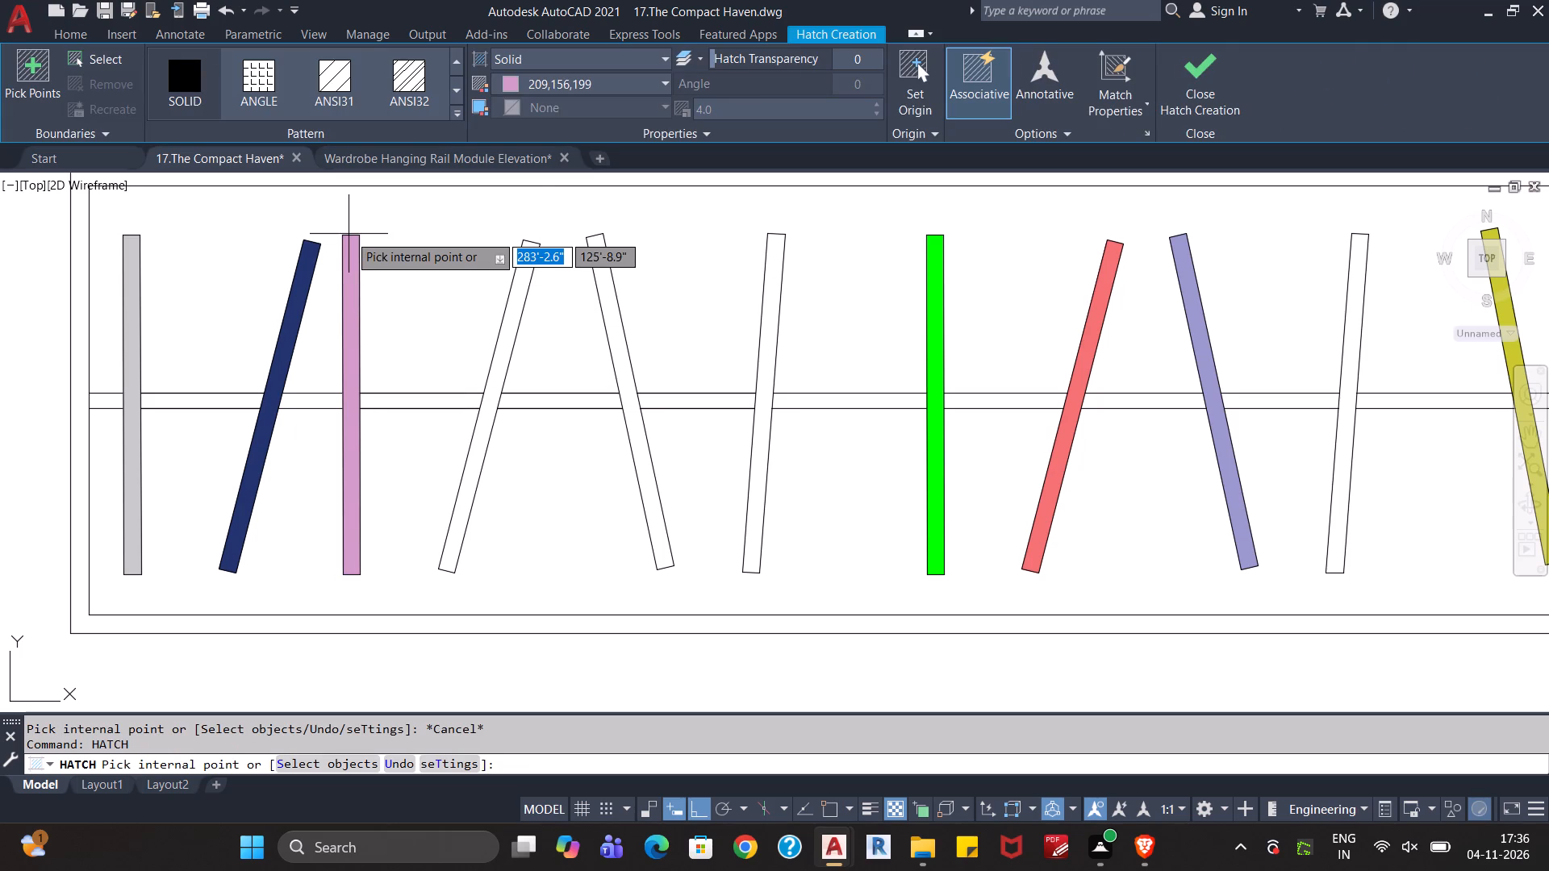
{"action": "left_click", "coordinate": [612, 81]}
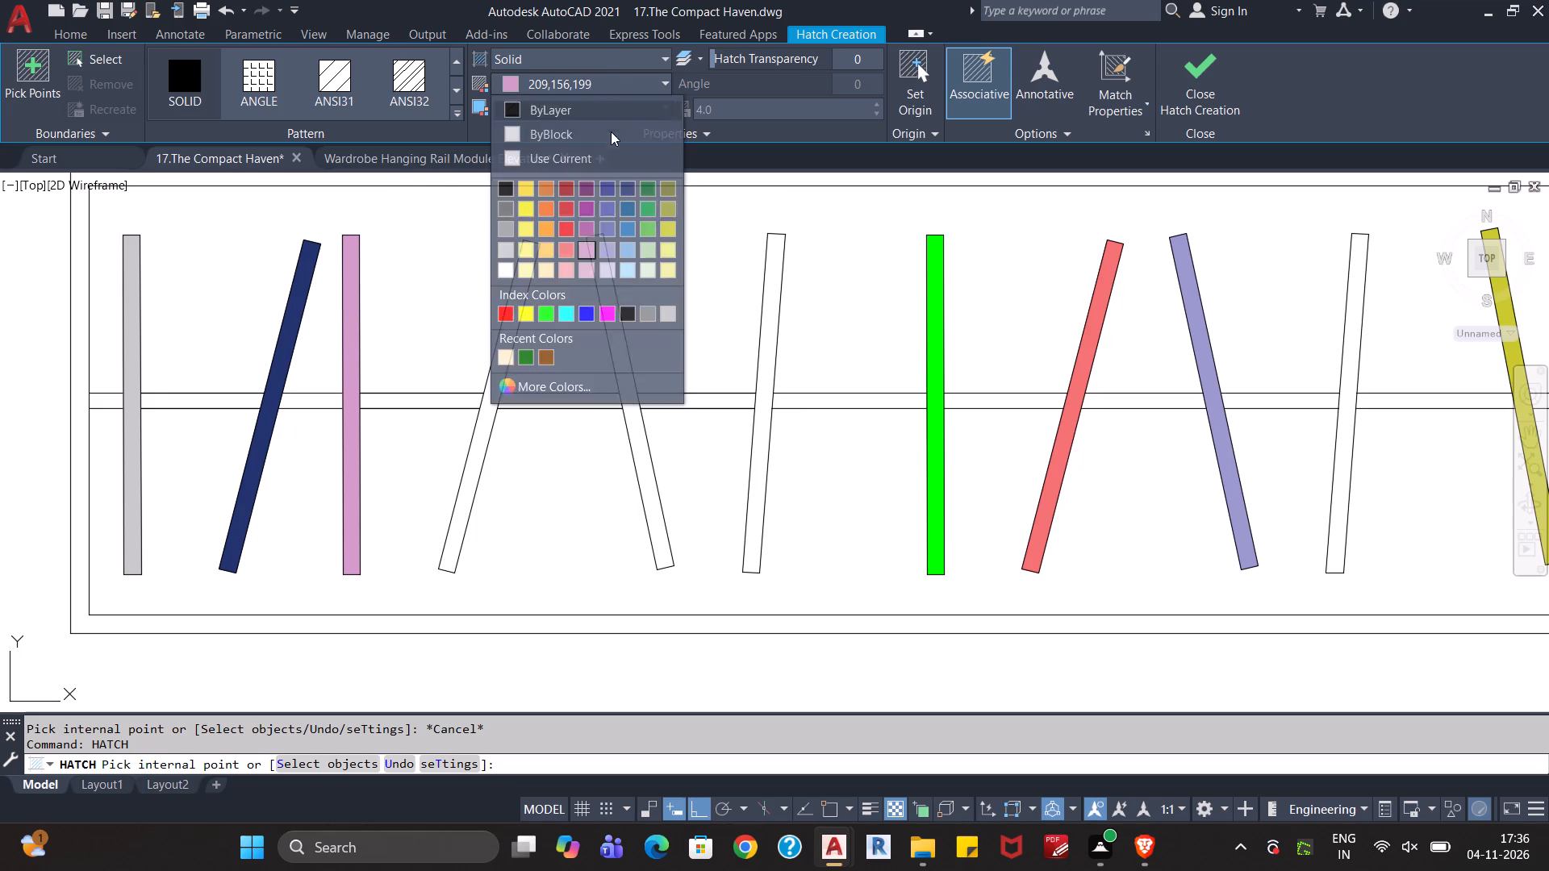
{"action": "left_click", "coordinate": [630, 246]}
{"action": "left_click", "coordinate": [612, 312]}
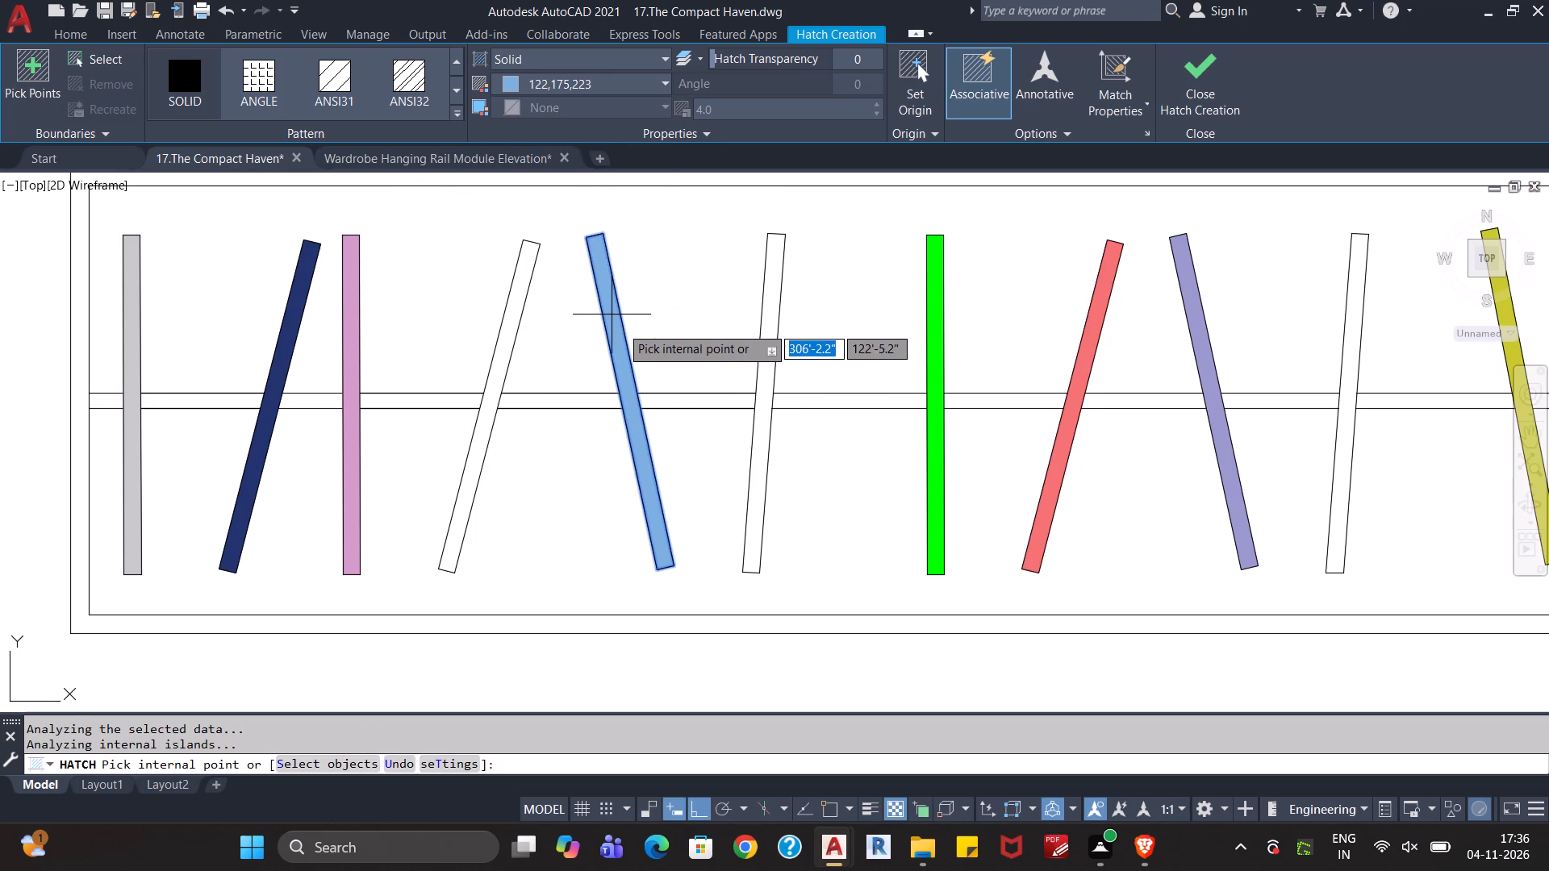
{"action": "key", "text": "Escape"}
Fill the slanted hanger fourth from the wardrobe's left end with a solid hatch in colour 88,186,72.
{"action": "type", "text": "ha"}
{"action": "key", "text": "Return"}
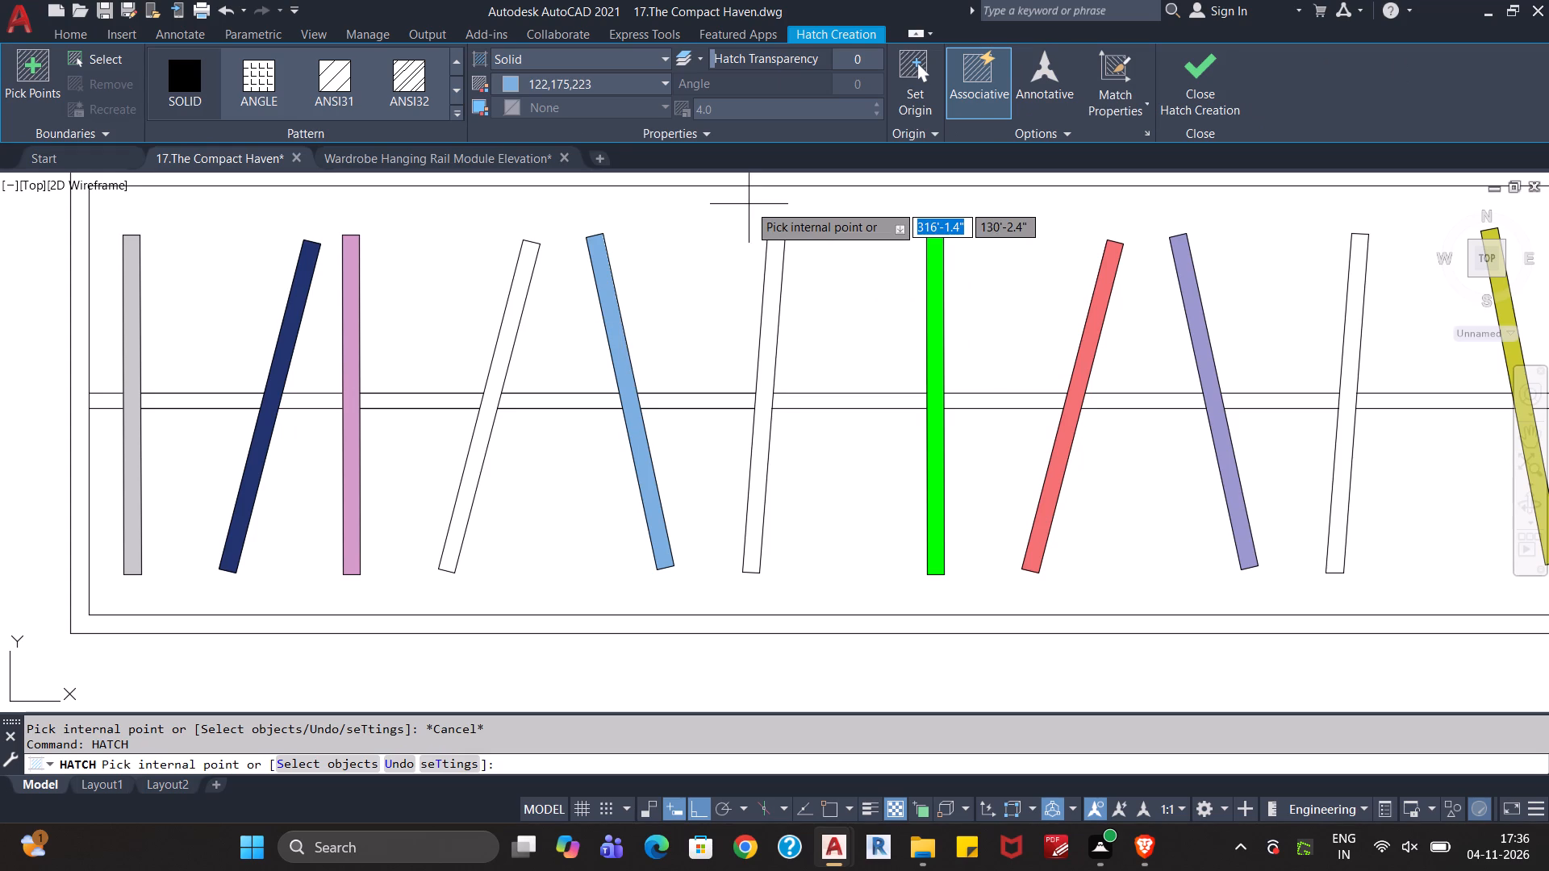
{"action": "left_click", "coordinate": [594, 80]}
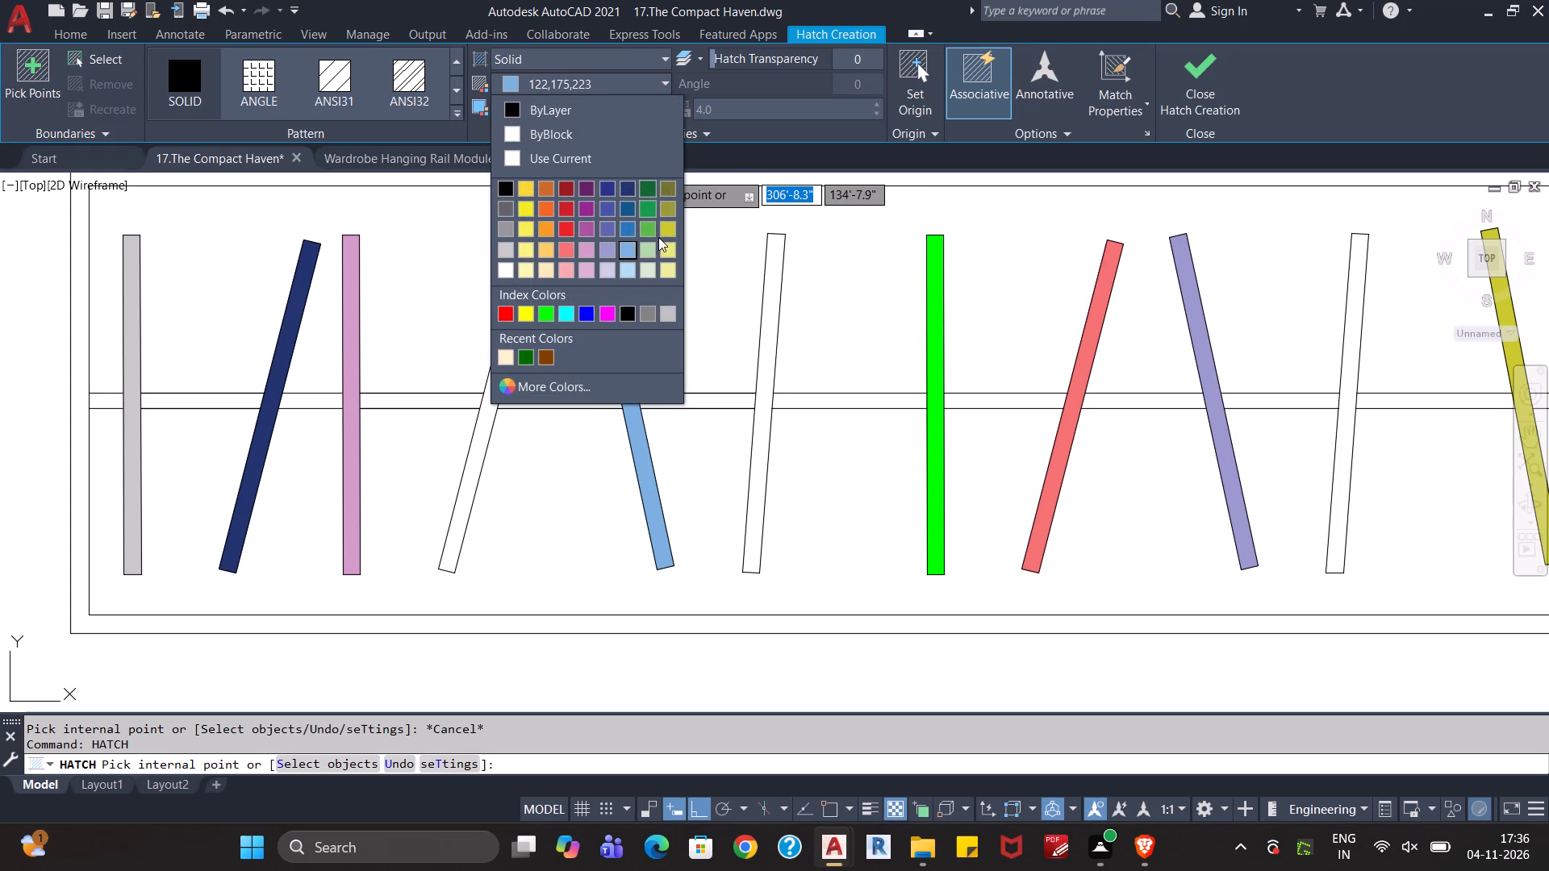
{"action": "left_click", "coordinate": [652, 226]}
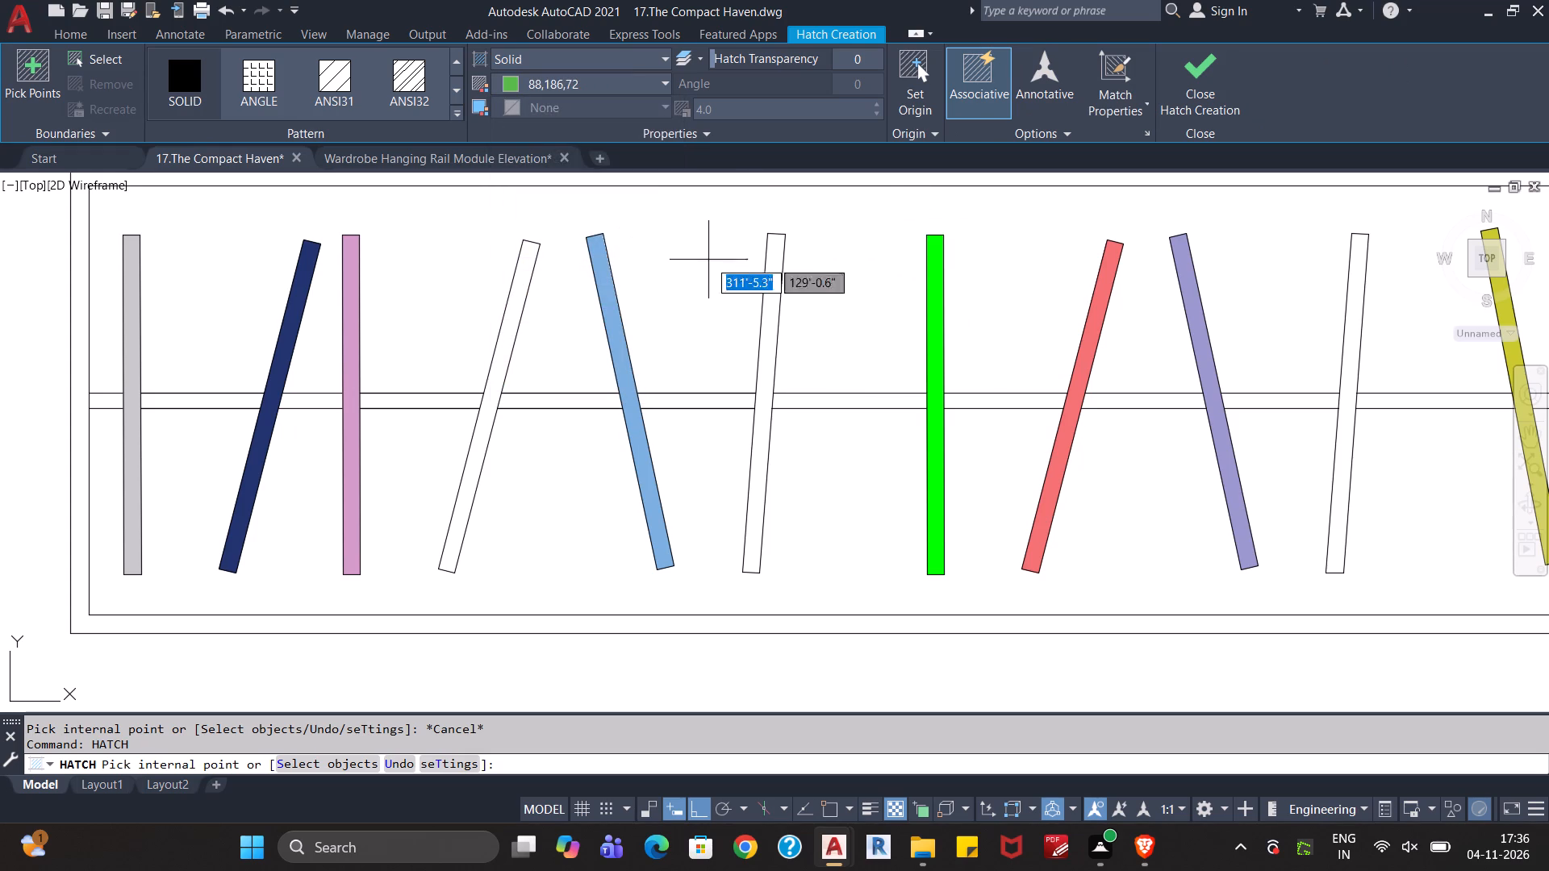
{"action": "left_click", "coordinate": [507, 347]}
{"action": "key", "text": "Escape"}
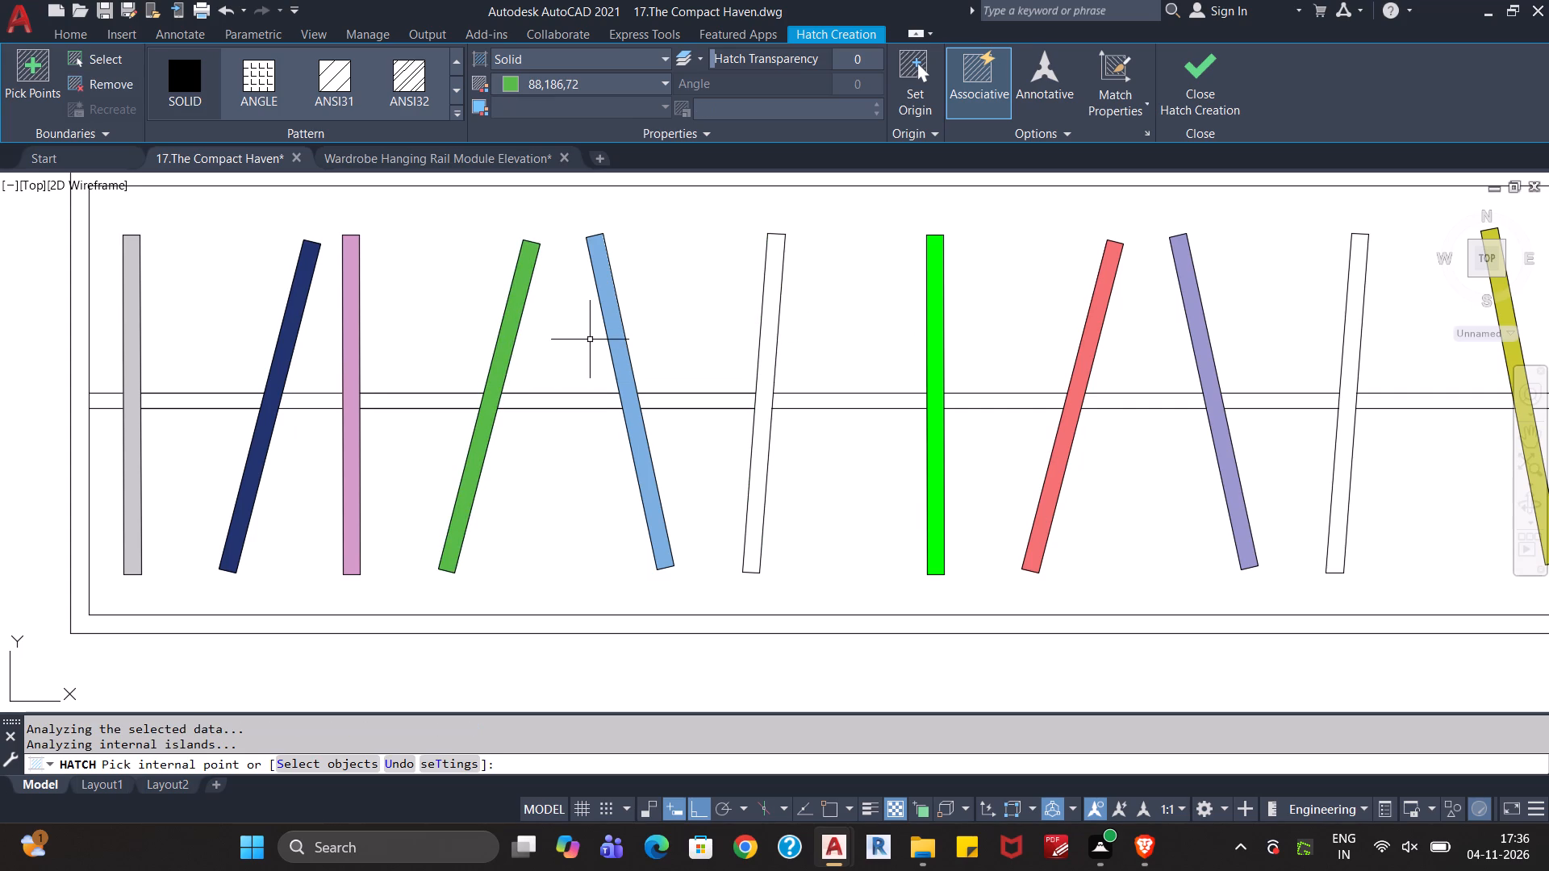
Fill the slightly tilted hanger sixth from the wardrobe's left end with a solid hatch in colour 205,32,39.
{"action": "type", "text": "ha"}
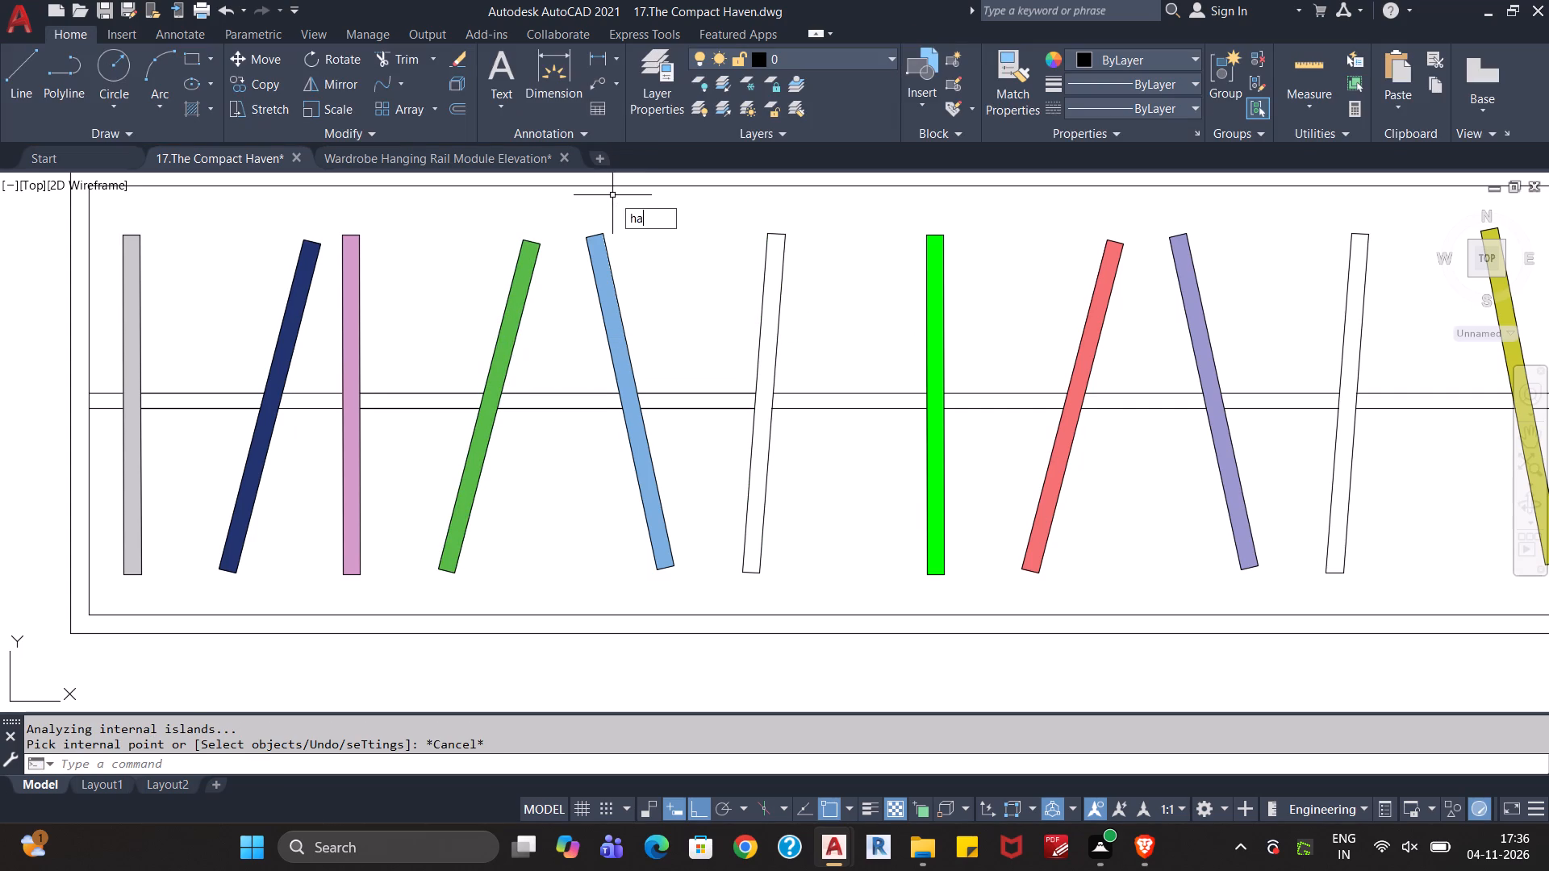
{"action": "key", "text": "Return"}
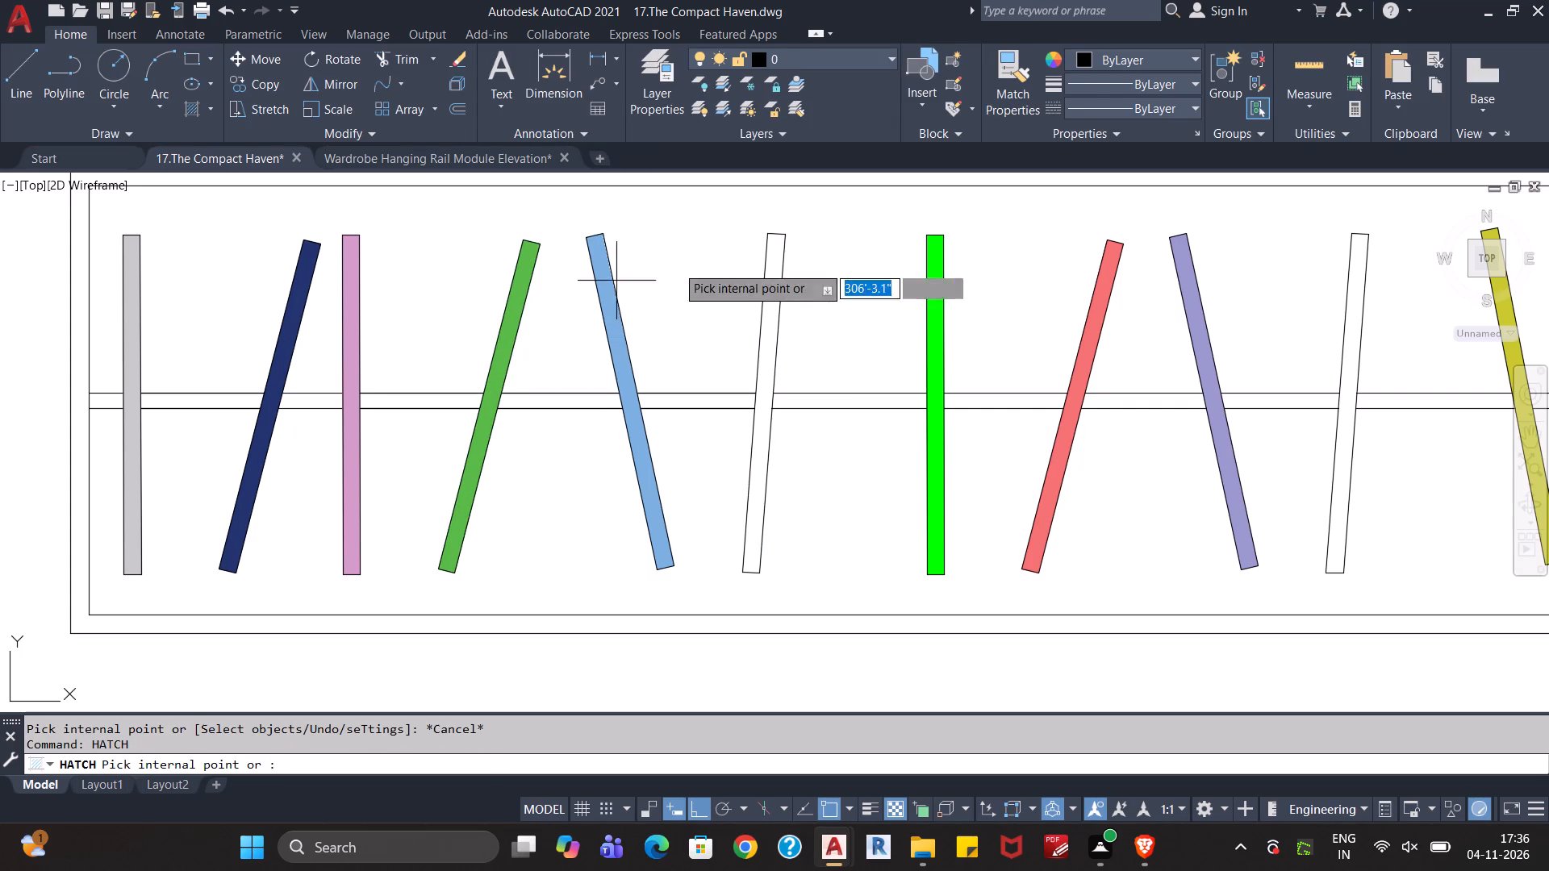
{"action": "left_click", "coordinate": [624, 88]}
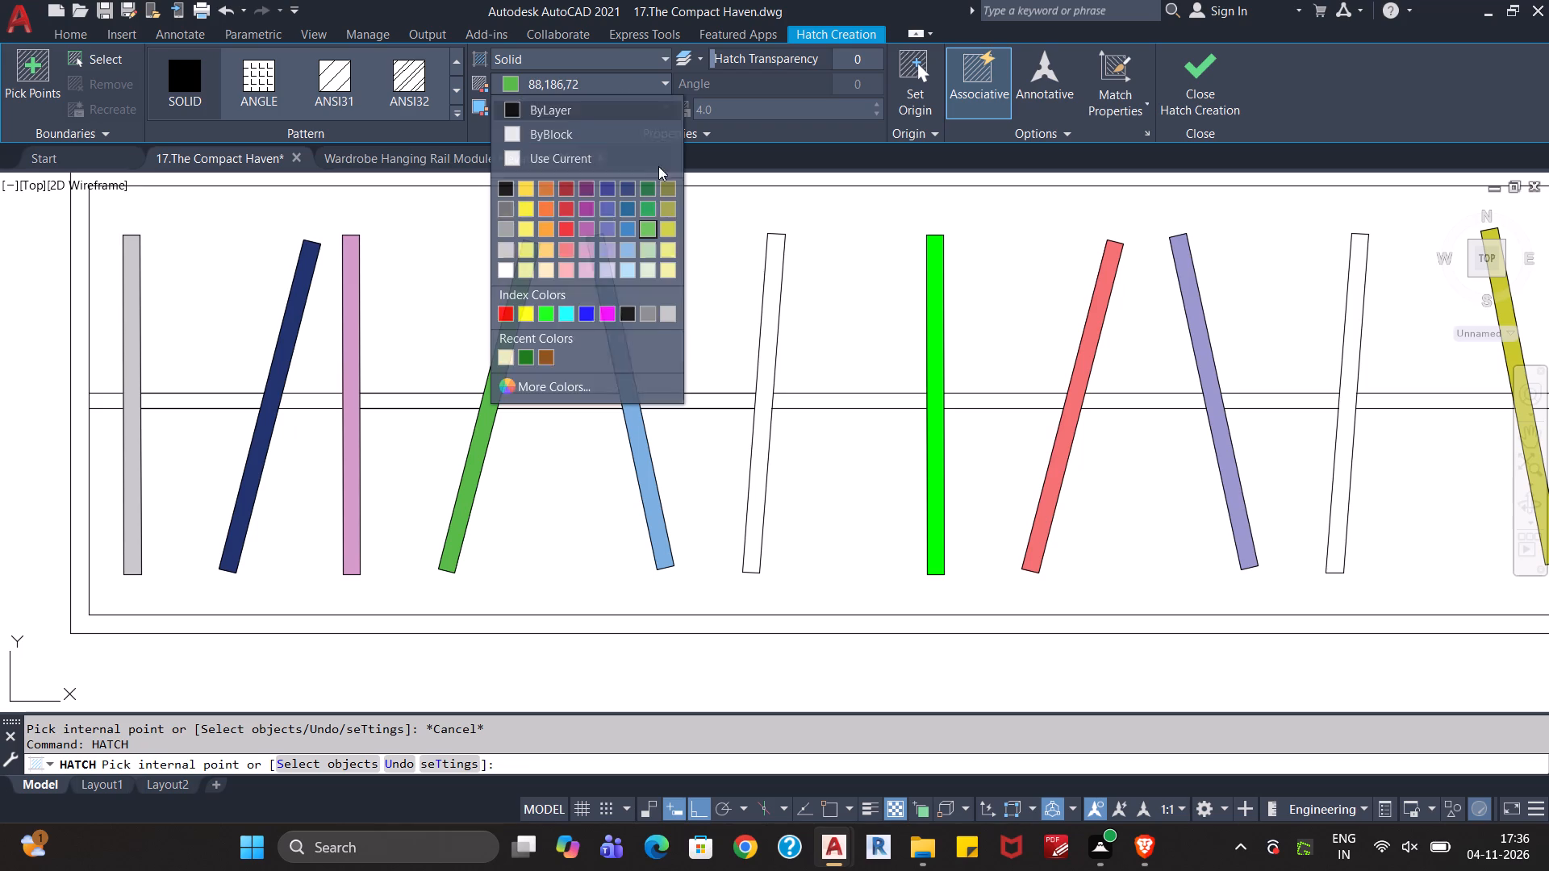
{"action": "left_click", "coordinate": [570, 211]}
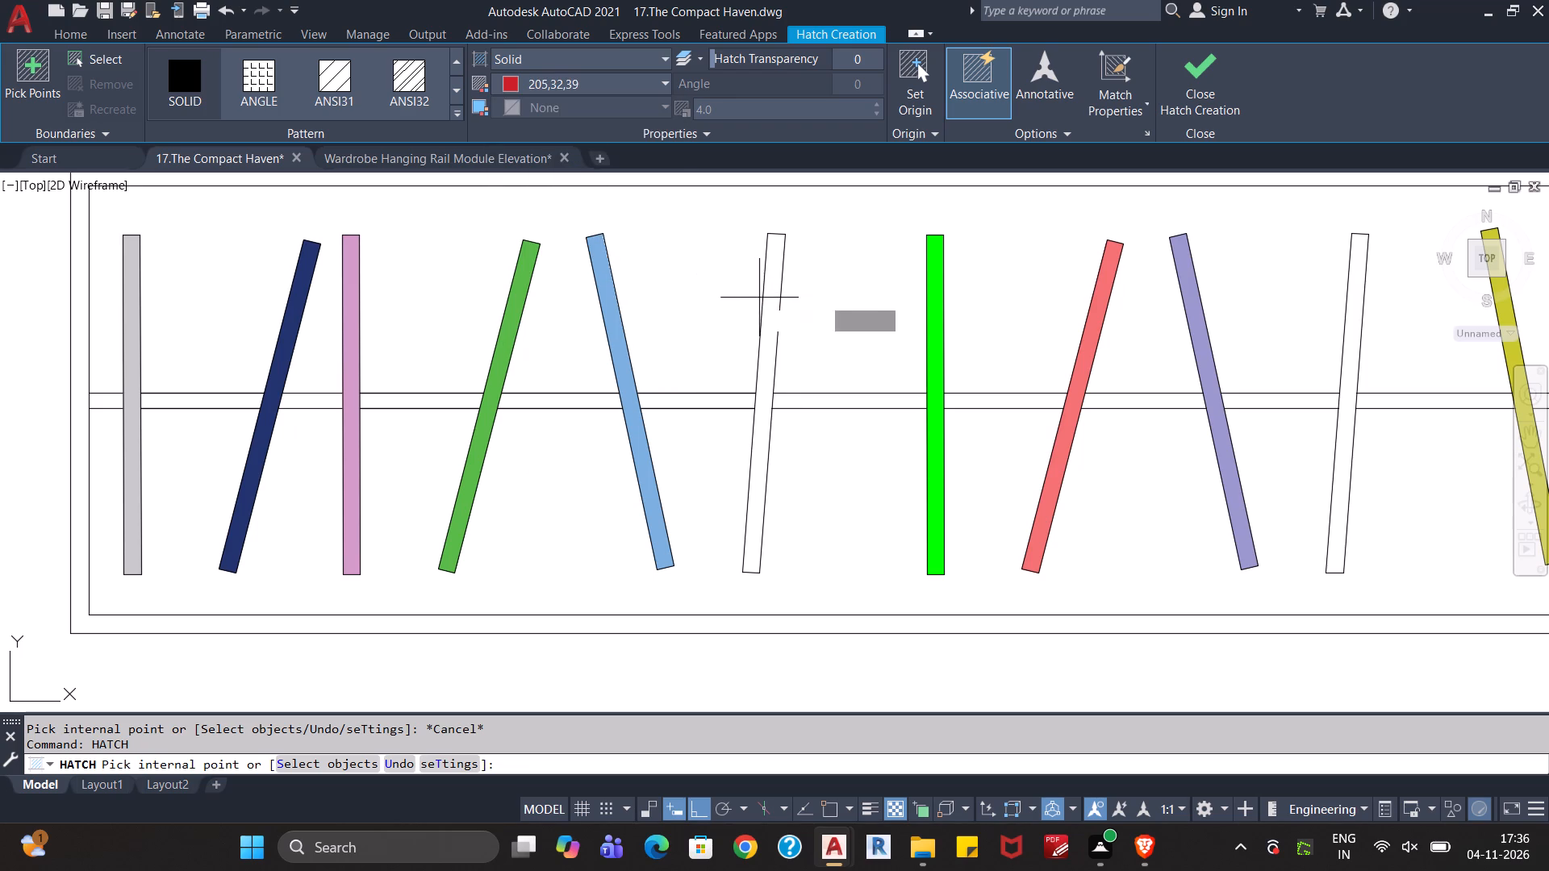
{"action": "left_click", "coordinate": [770, 303]}
{"action": "key", "text": "Escape"}
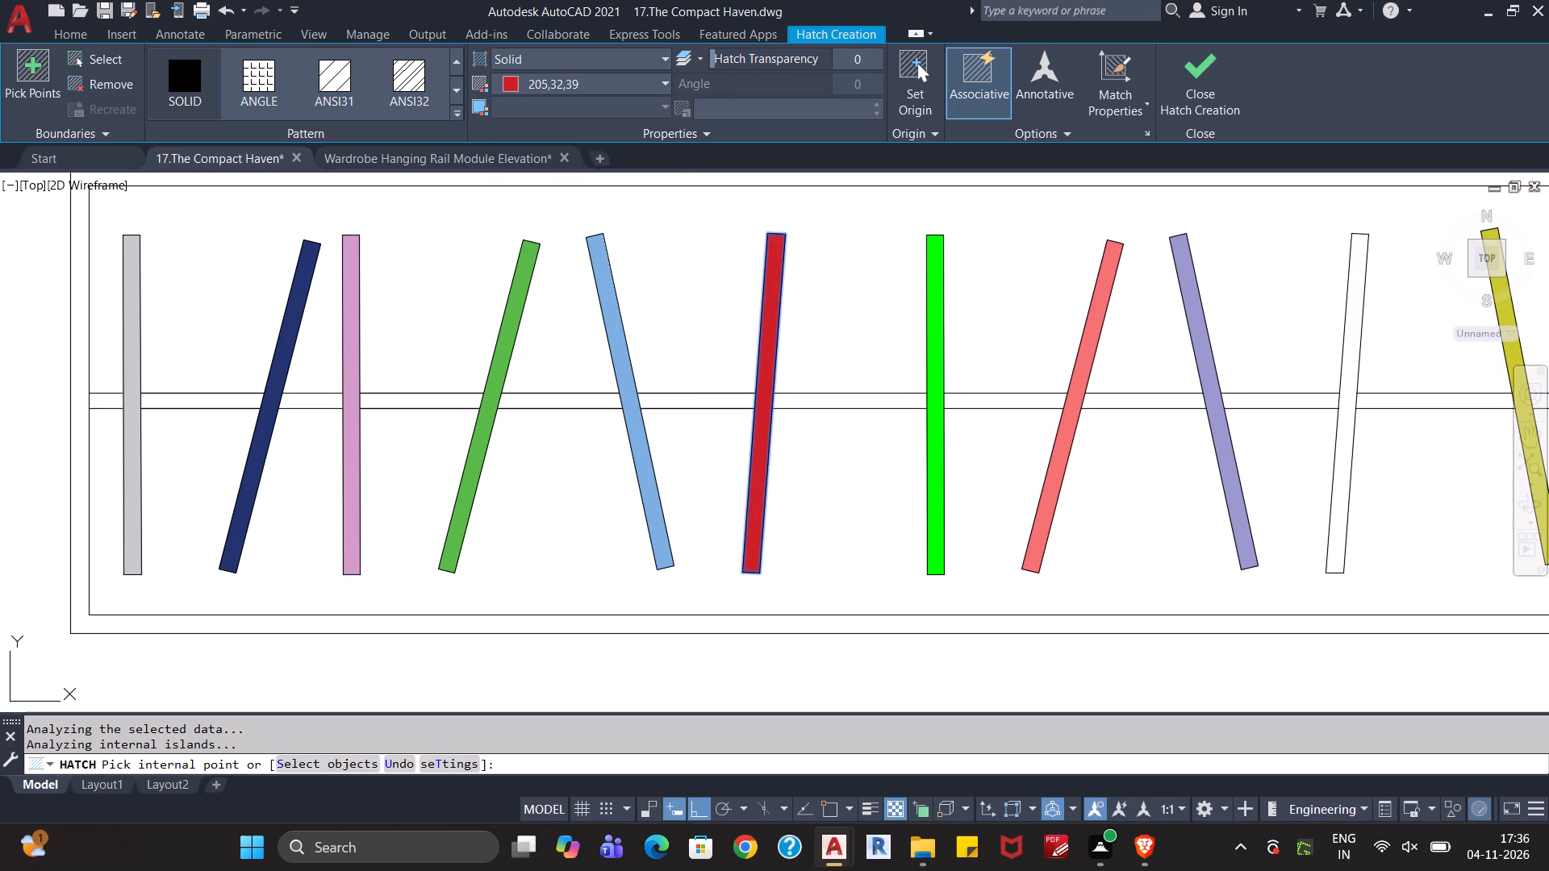
{"action": "key", "text": "Escape"}
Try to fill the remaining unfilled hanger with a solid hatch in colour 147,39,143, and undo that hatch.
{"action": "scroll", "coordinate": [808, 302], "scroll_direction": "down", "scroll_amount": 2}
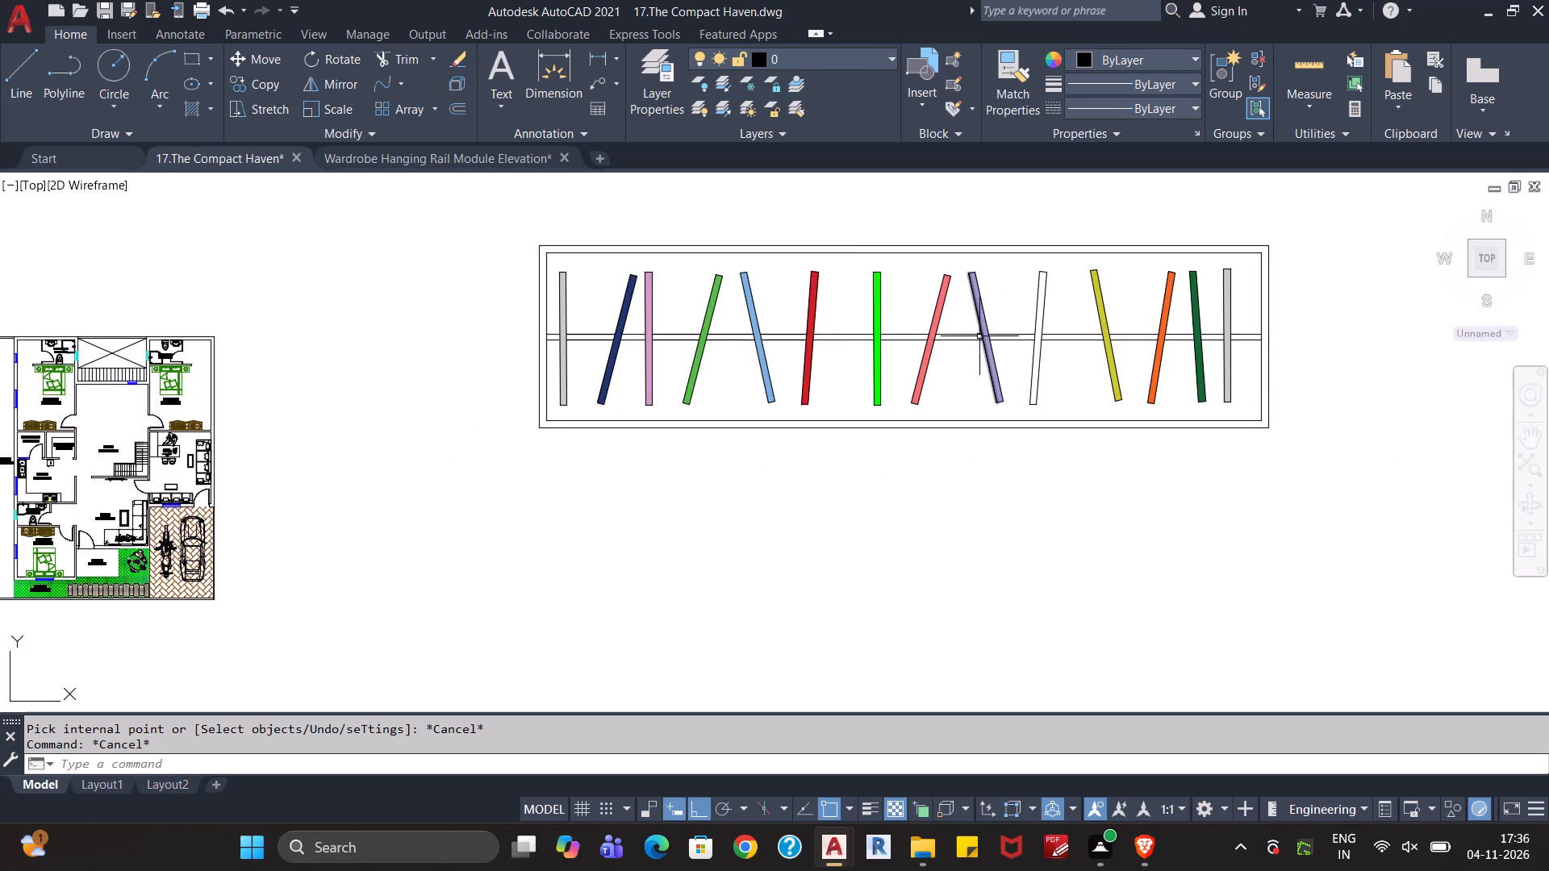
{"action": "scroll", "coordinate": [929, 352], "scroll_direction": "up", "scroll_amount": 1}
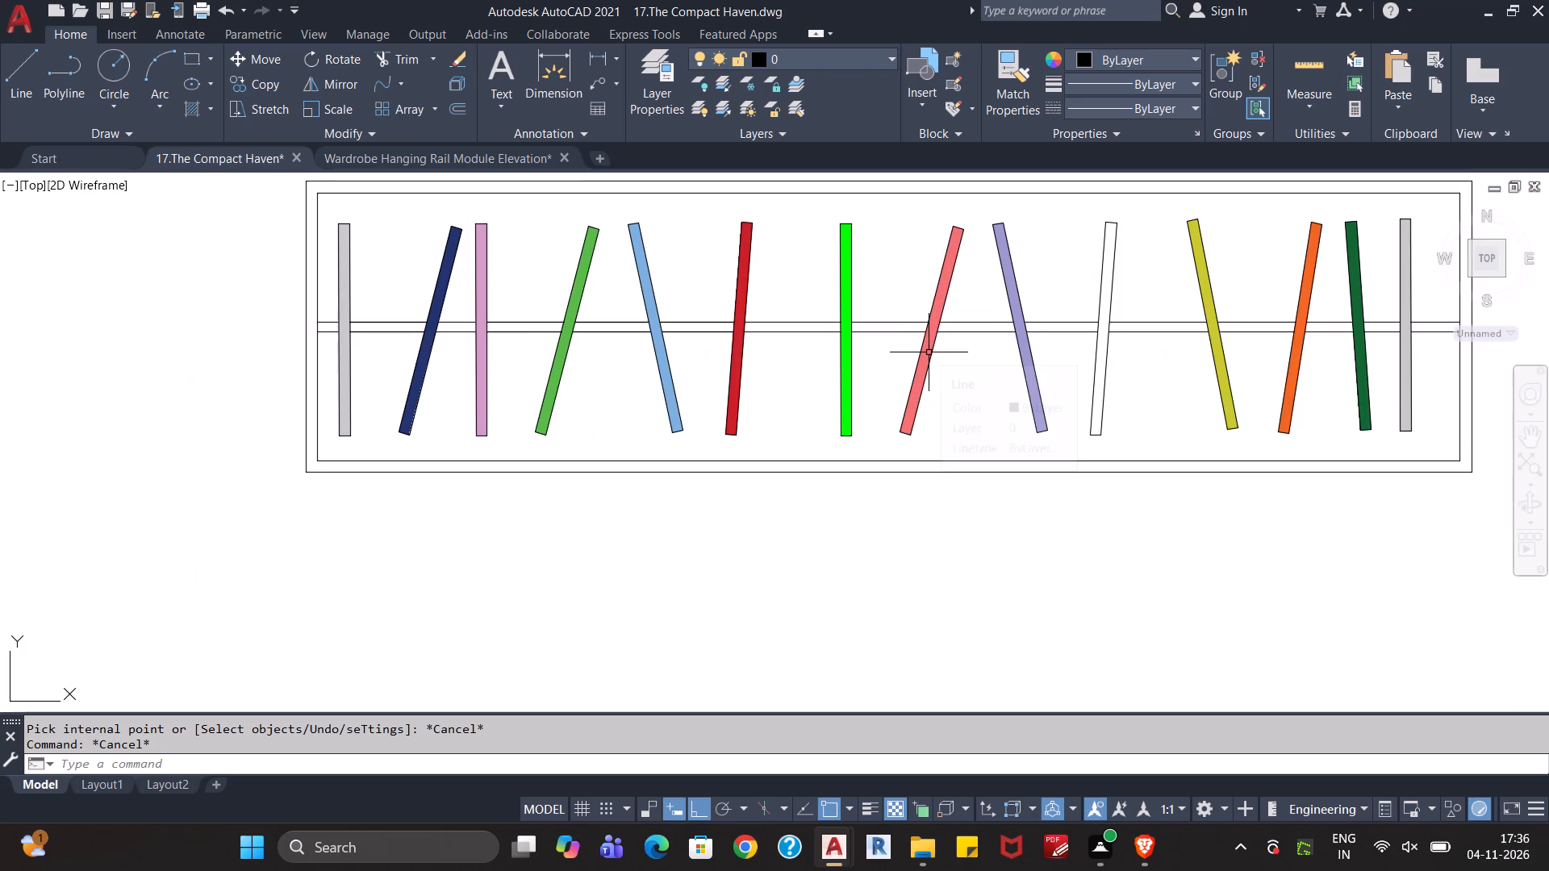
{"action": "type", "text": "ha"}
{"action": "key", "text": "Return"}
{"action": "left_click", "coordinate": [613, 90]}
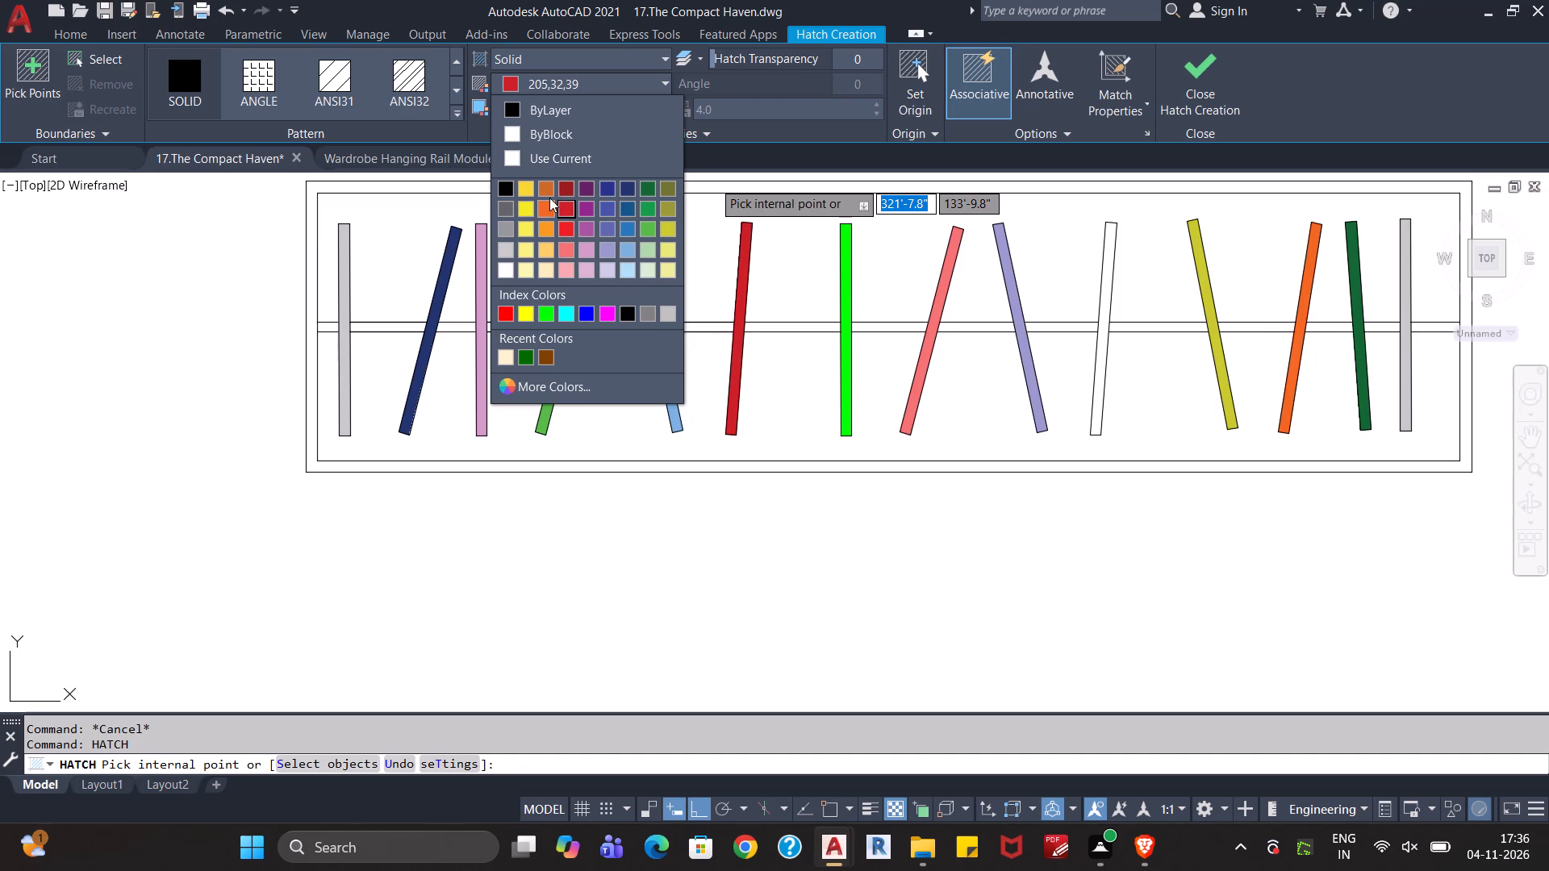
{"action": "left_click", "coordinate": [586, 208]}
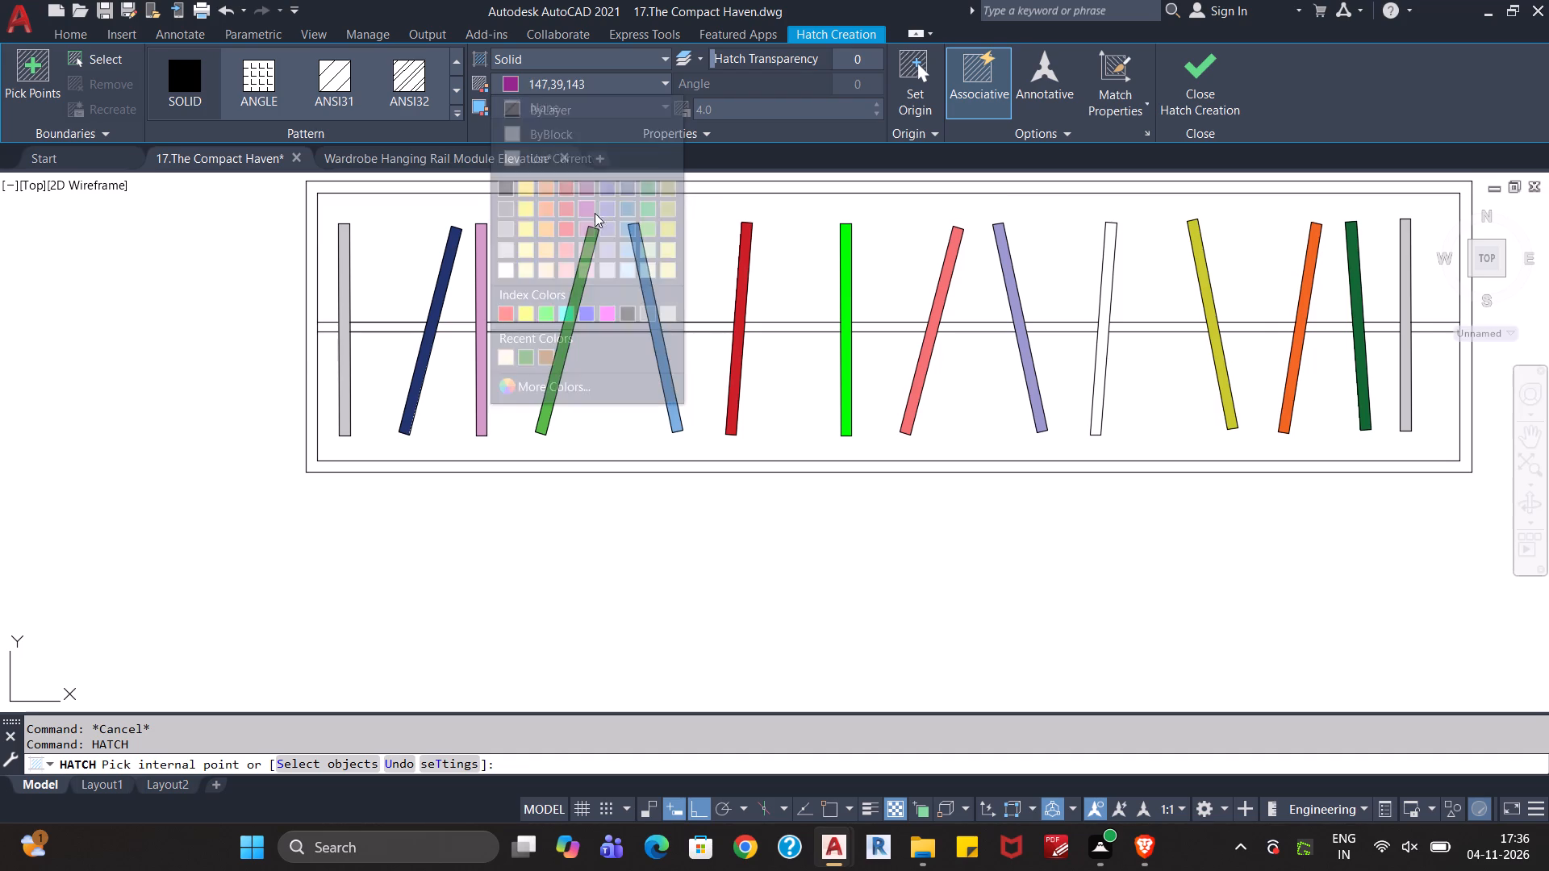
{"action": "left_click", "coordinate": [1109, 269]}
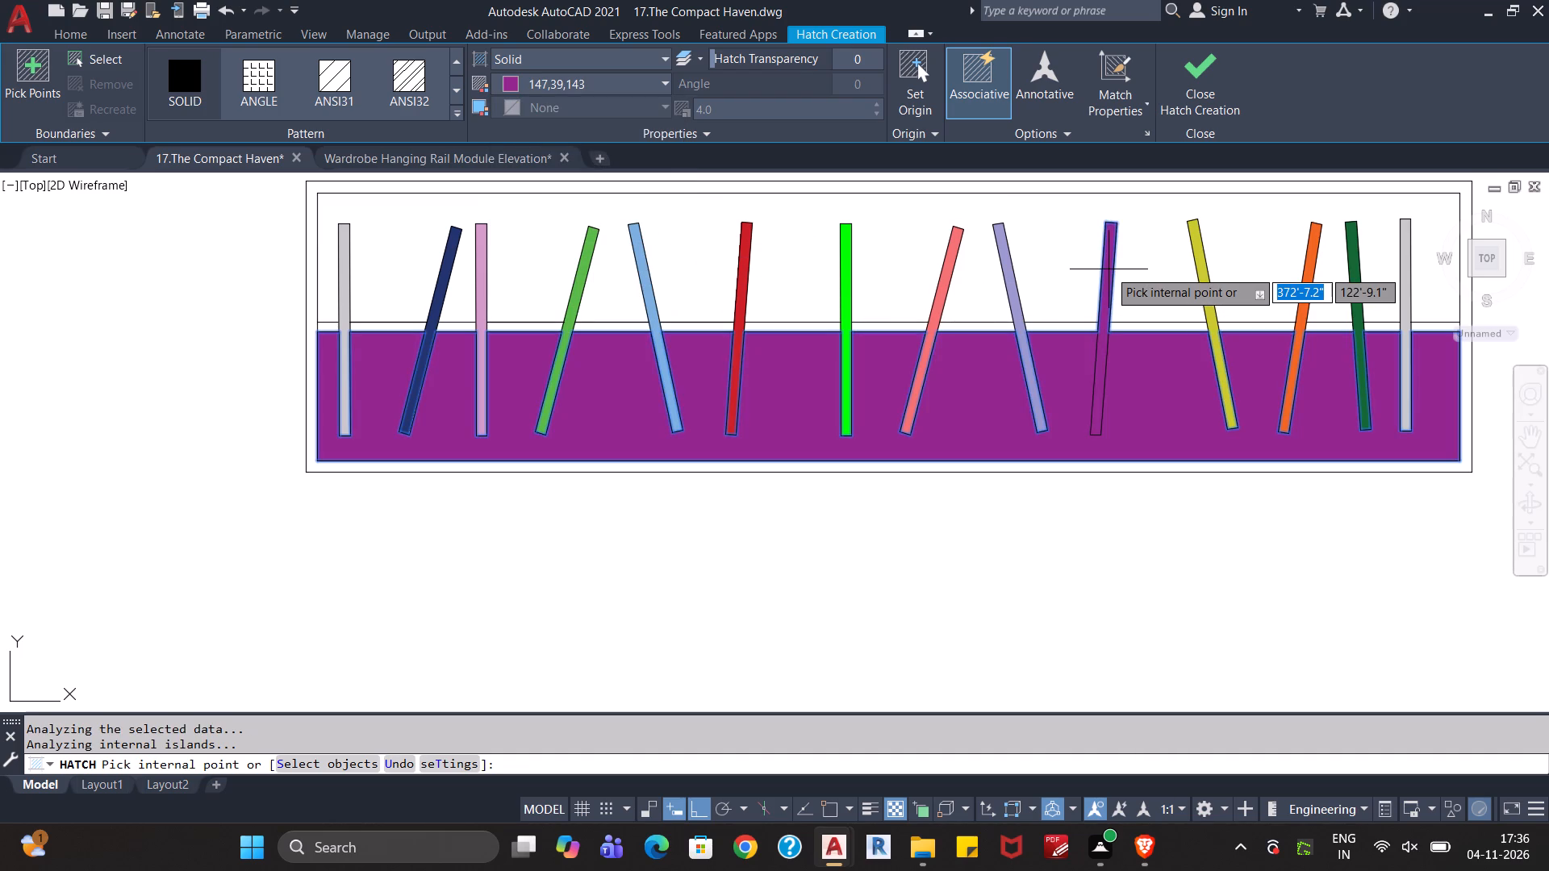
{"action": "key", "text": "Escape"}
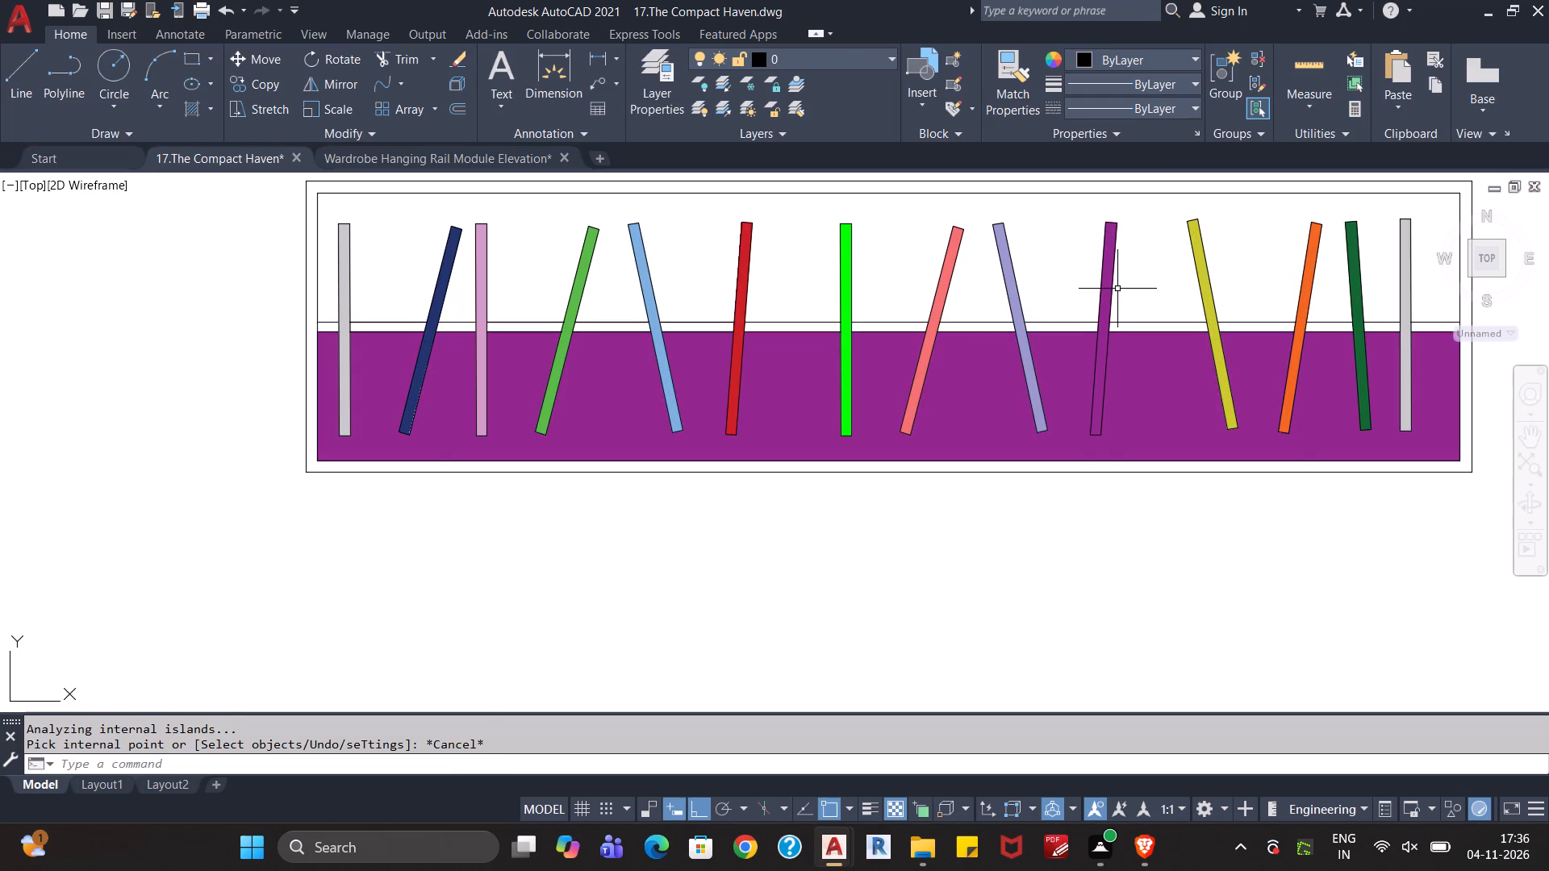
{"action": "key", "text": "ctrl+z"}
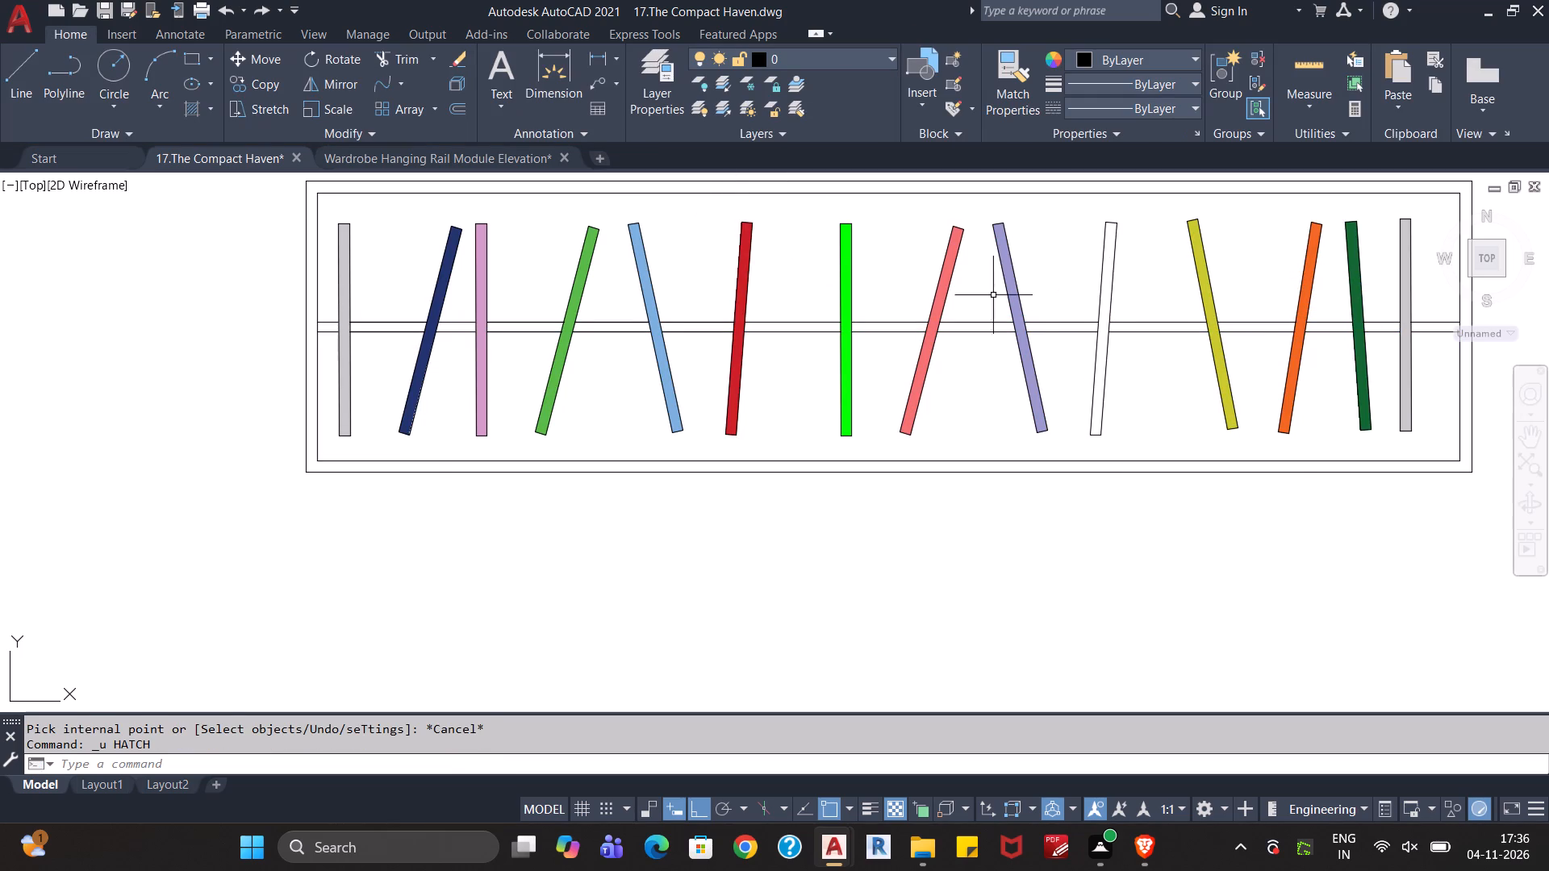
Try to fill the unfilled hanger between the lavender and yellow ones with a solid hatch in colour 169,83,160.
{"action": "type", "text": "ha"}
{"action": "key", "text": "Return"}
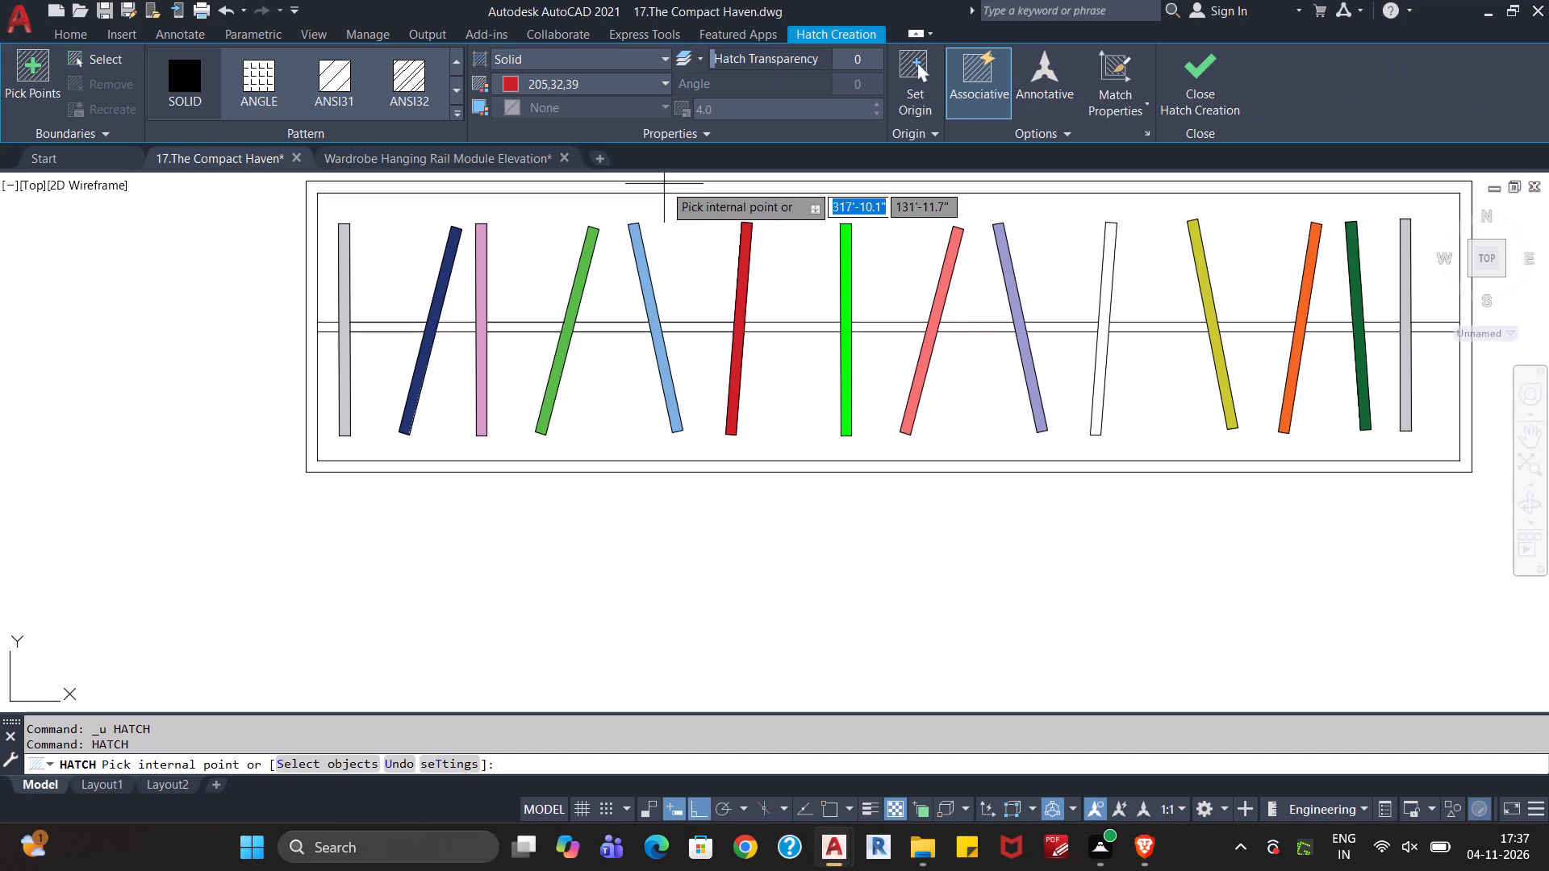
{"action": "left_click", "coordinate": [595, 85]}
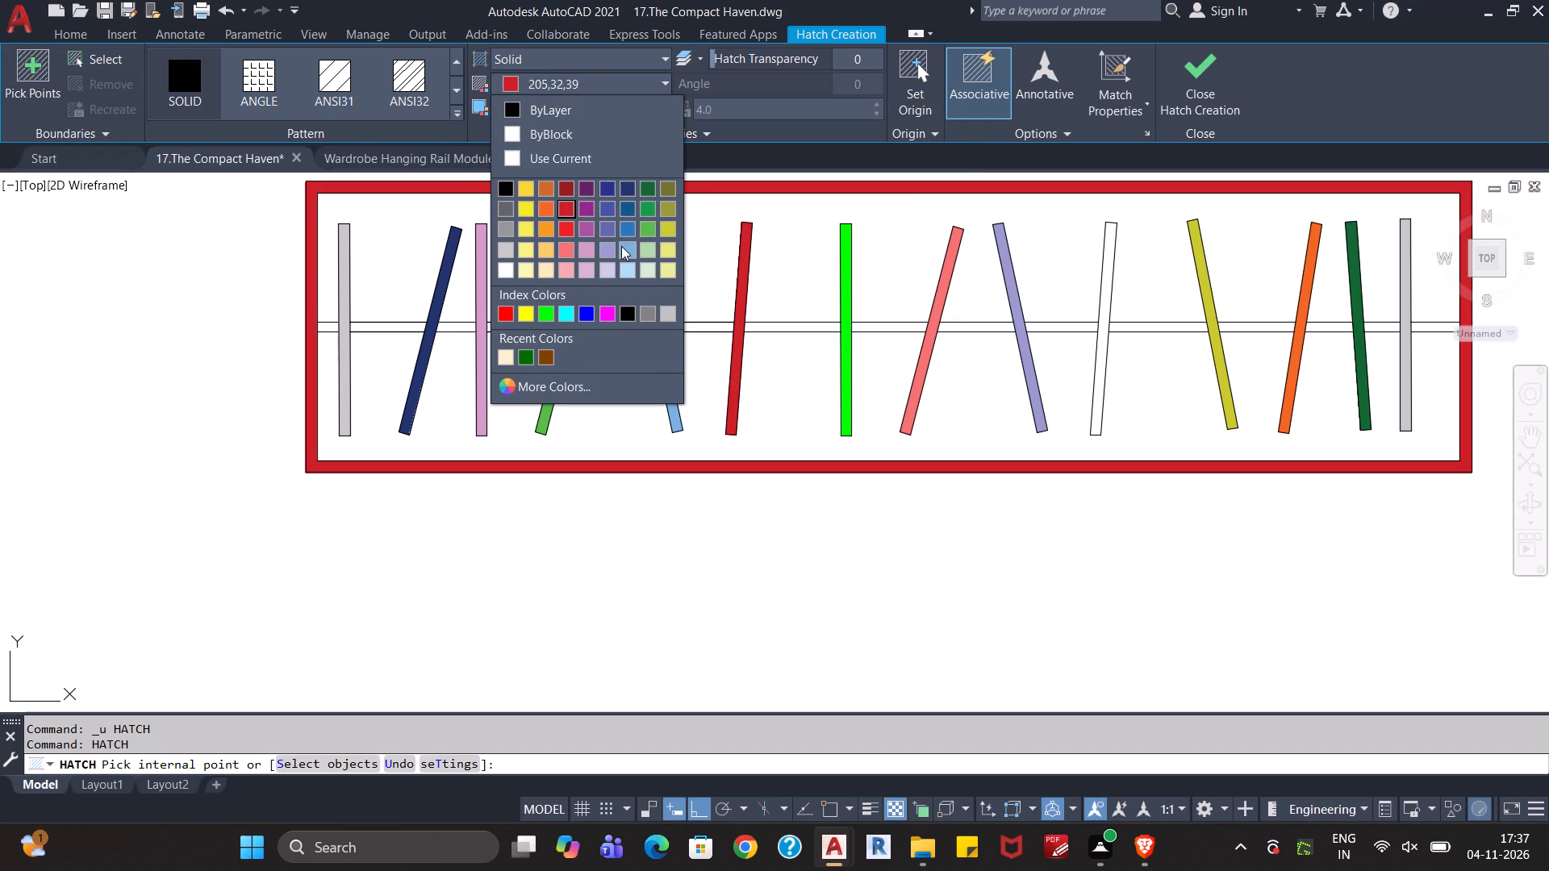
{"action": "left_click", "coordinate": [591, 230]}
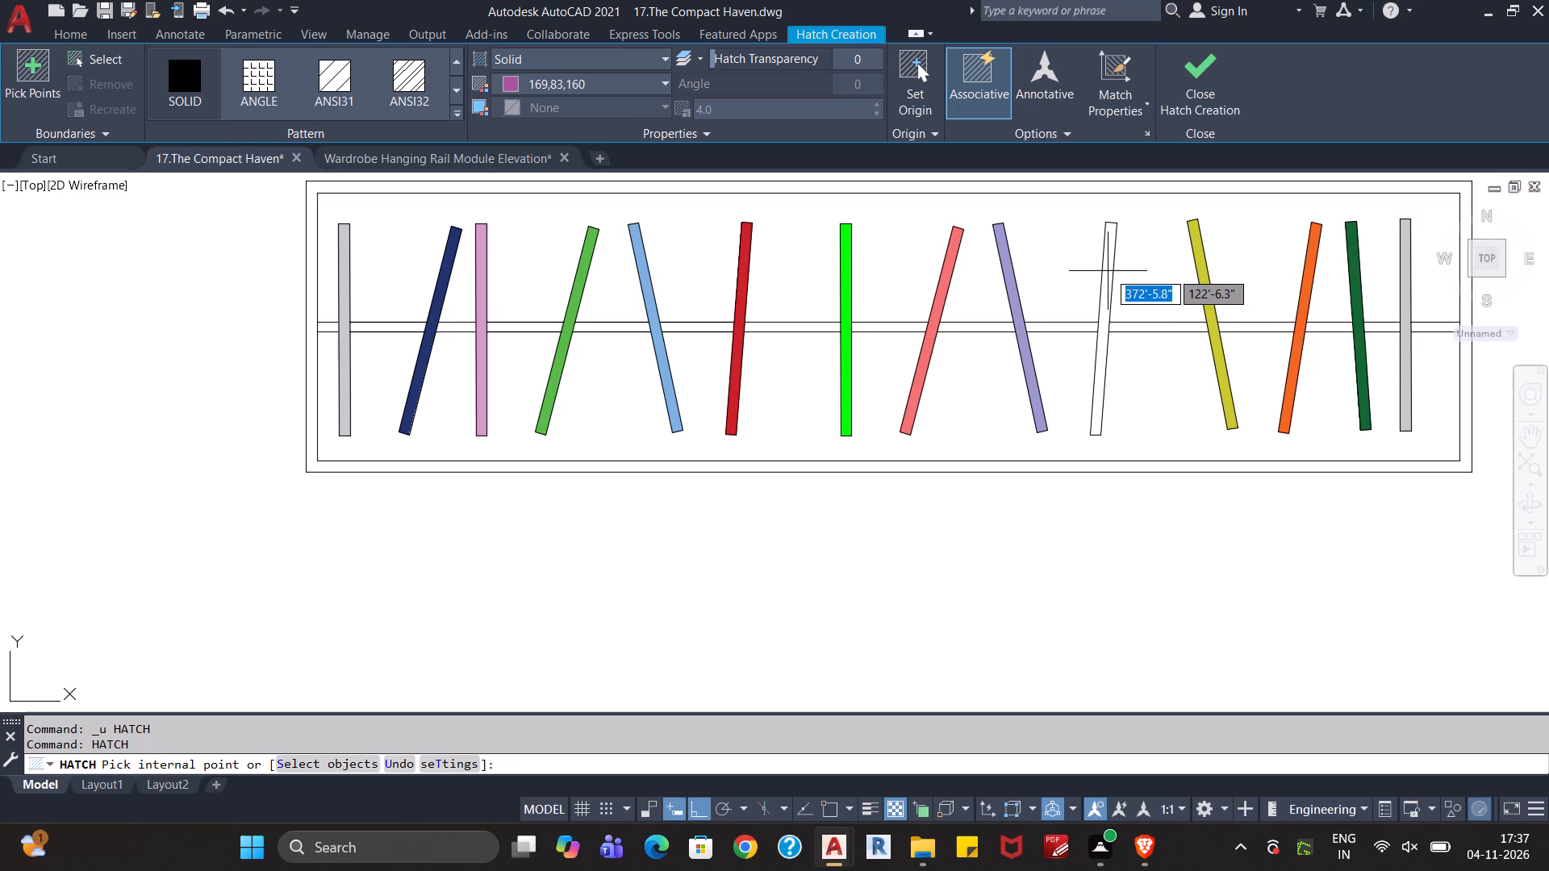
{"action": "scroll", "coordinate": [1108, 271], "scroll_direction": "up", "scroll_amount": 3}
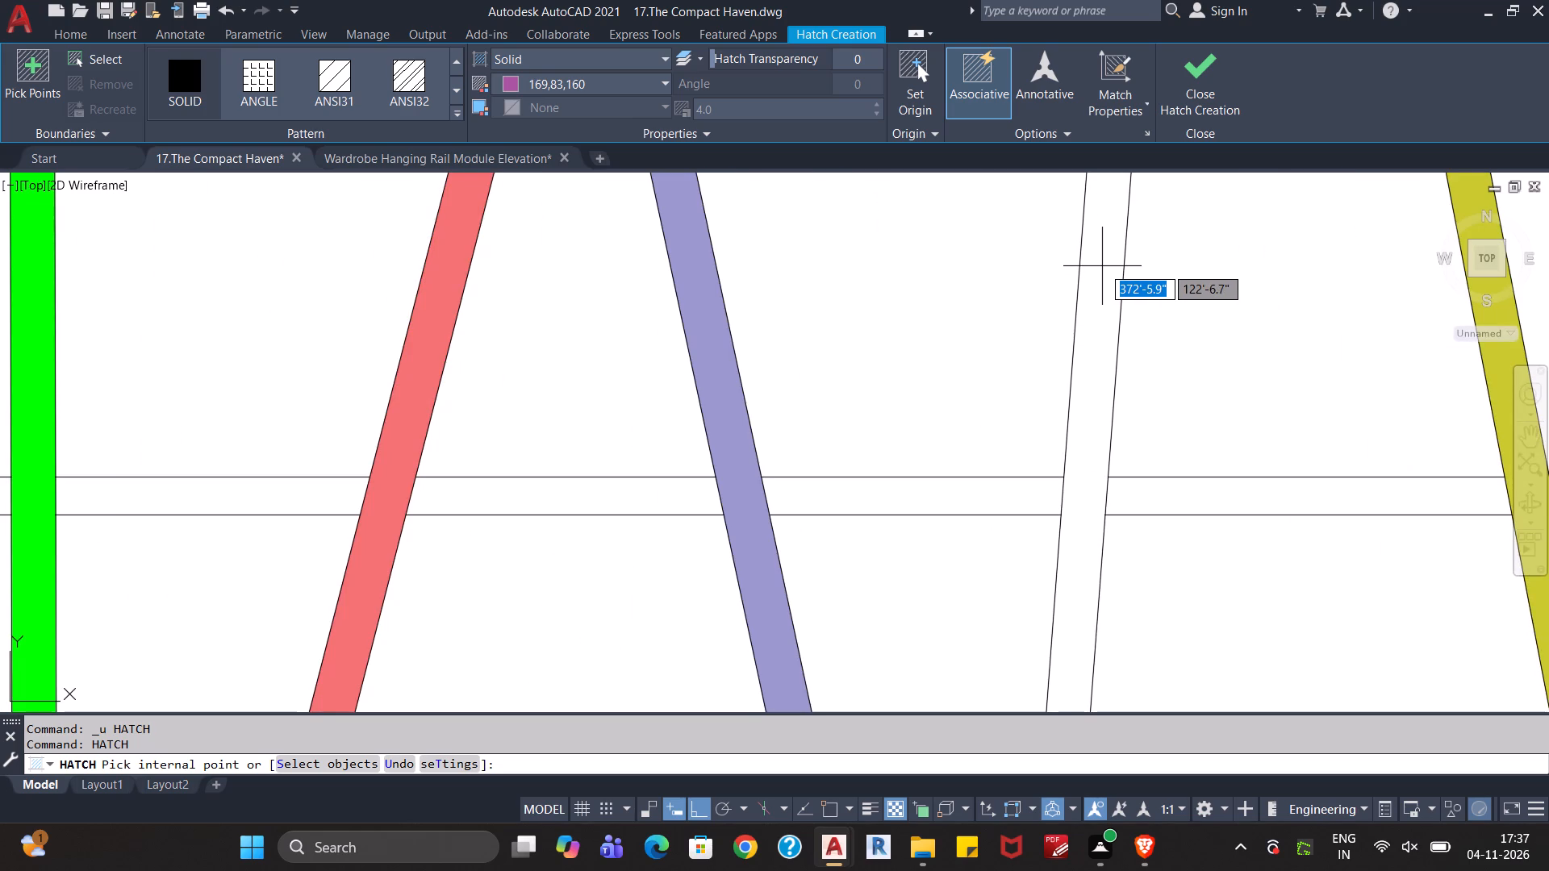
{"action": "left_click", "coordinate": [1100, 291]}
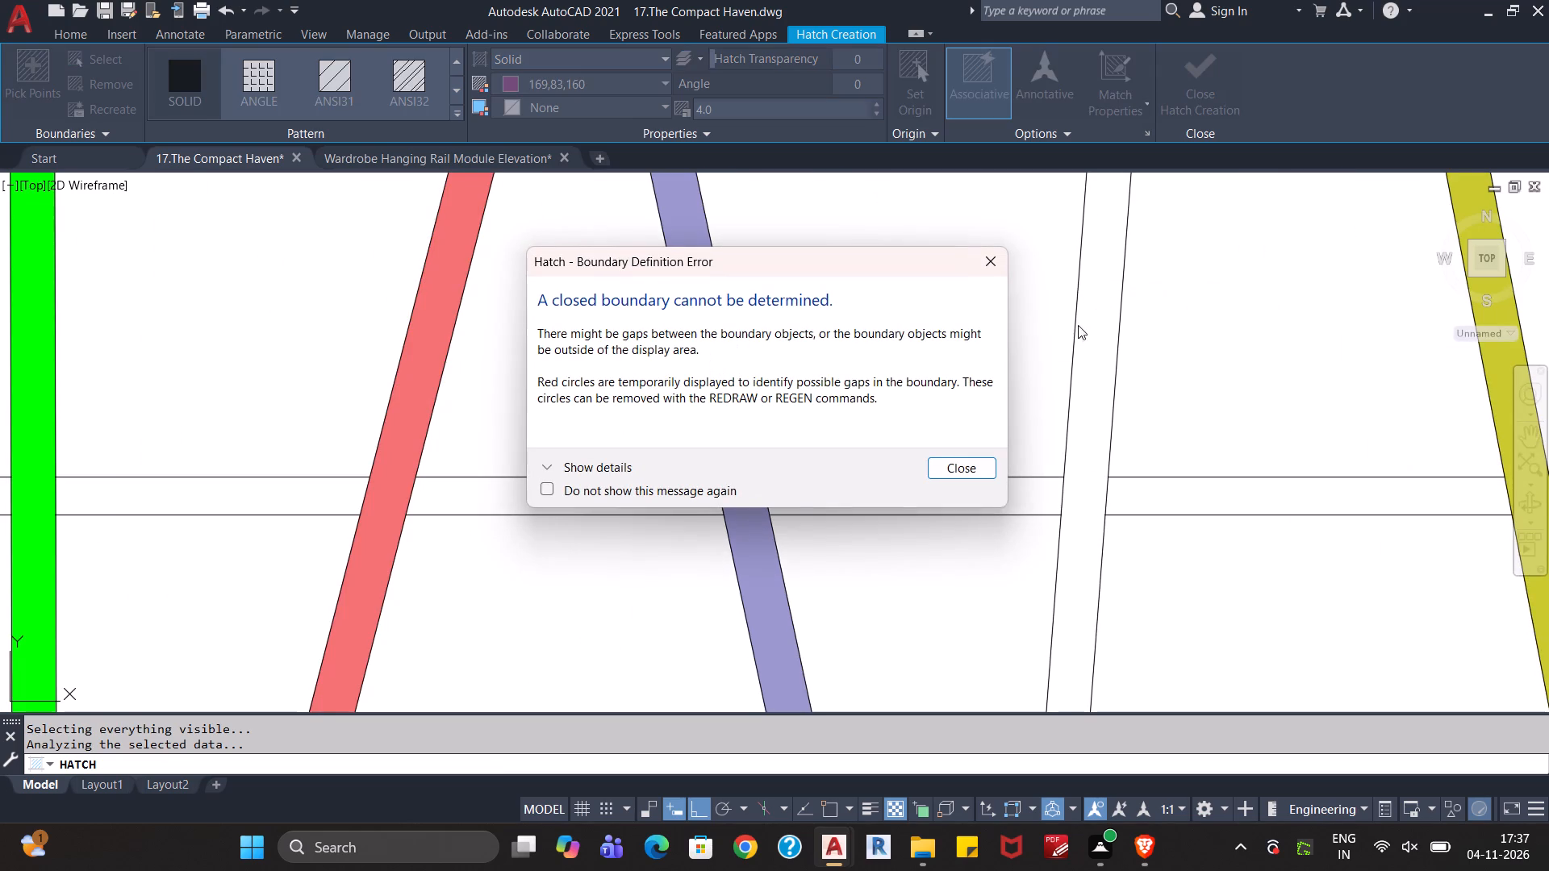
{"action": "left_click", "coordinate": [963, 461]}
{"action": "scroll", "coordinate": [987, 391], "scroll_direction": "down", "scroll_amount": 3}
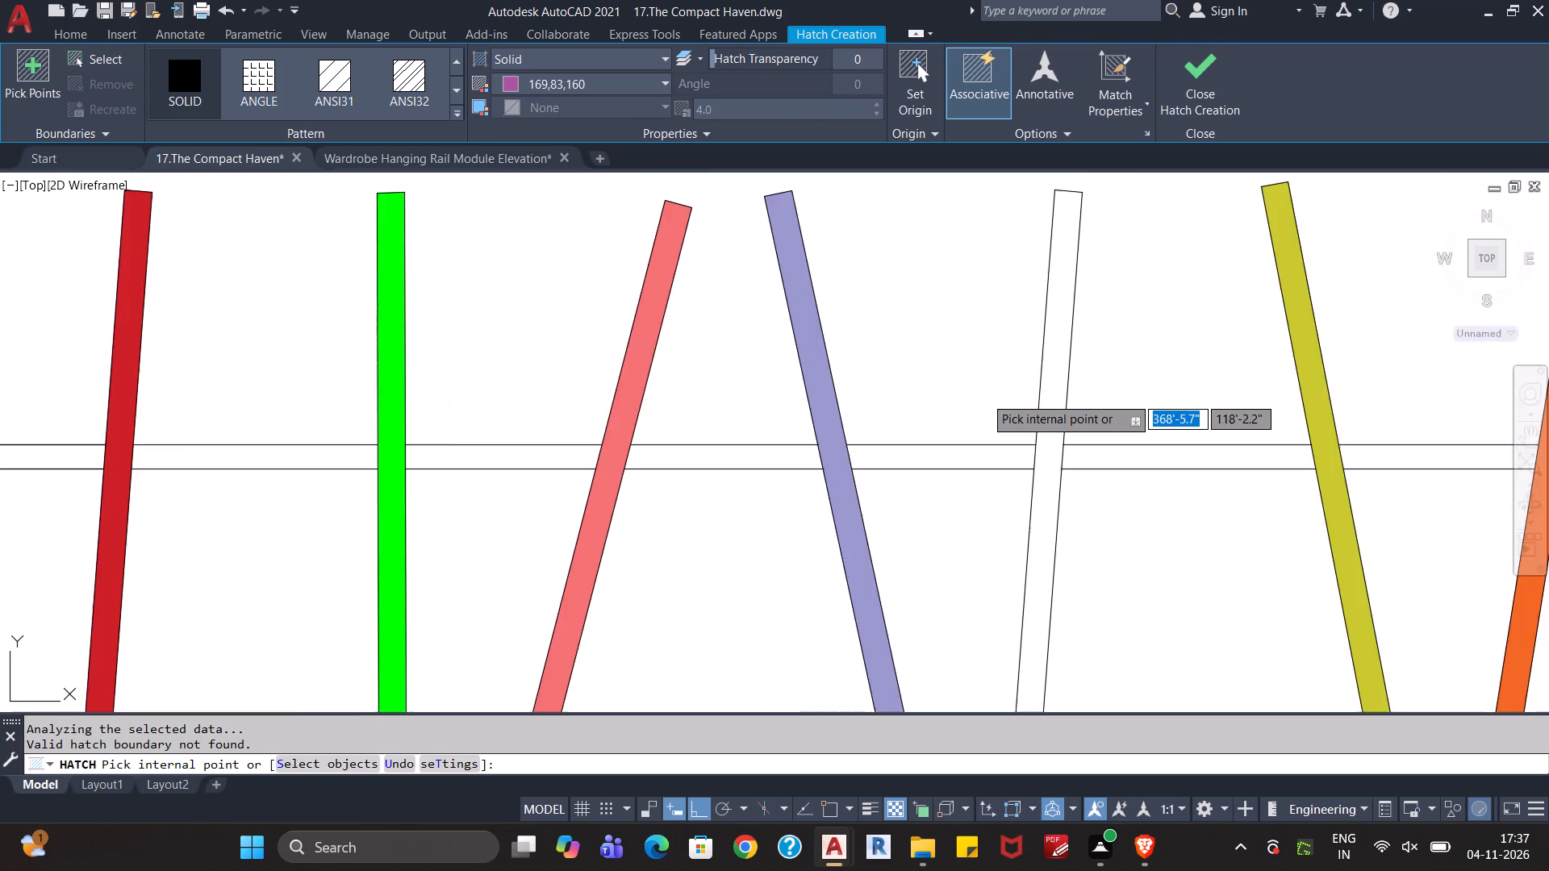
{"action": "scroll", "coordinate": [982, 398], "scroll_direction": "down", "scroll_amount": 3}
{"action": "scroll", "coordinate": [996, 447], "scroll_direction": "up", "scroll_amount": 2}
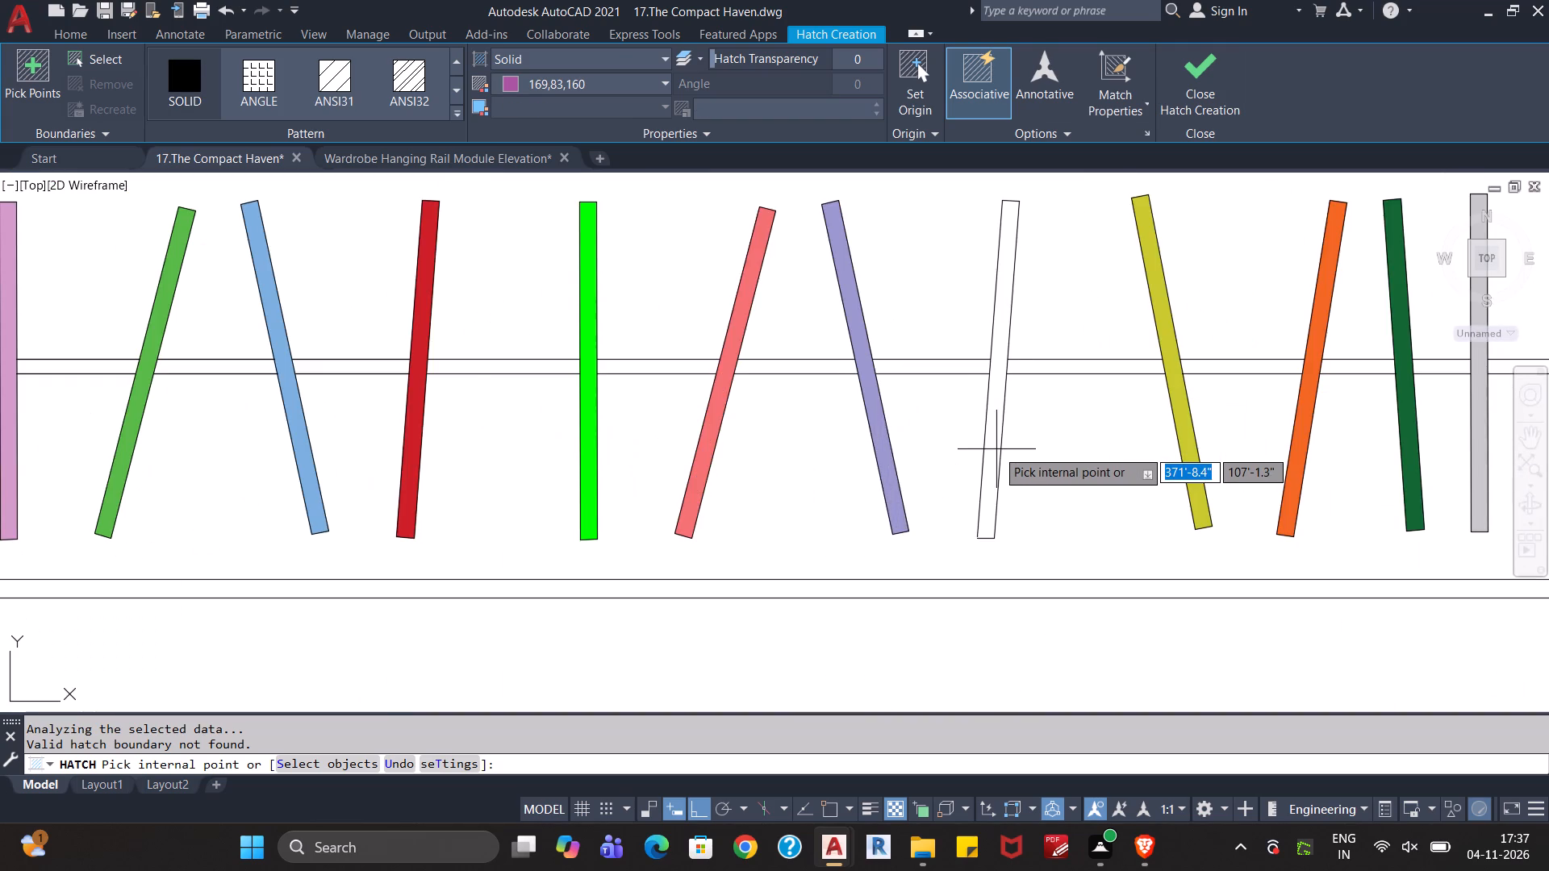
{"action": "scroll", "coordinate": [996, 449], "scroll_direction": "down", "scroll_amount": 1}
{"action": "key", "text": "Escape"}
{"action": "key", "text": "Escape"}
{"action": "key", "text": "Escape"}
Join the four outline lines of the unfilled hanger between the lavender and yellow ones into one polyline.
{"action": "scroll", "coordinate": [1016, 485], "scroll_direction": "up", "scroll_amount": 1}
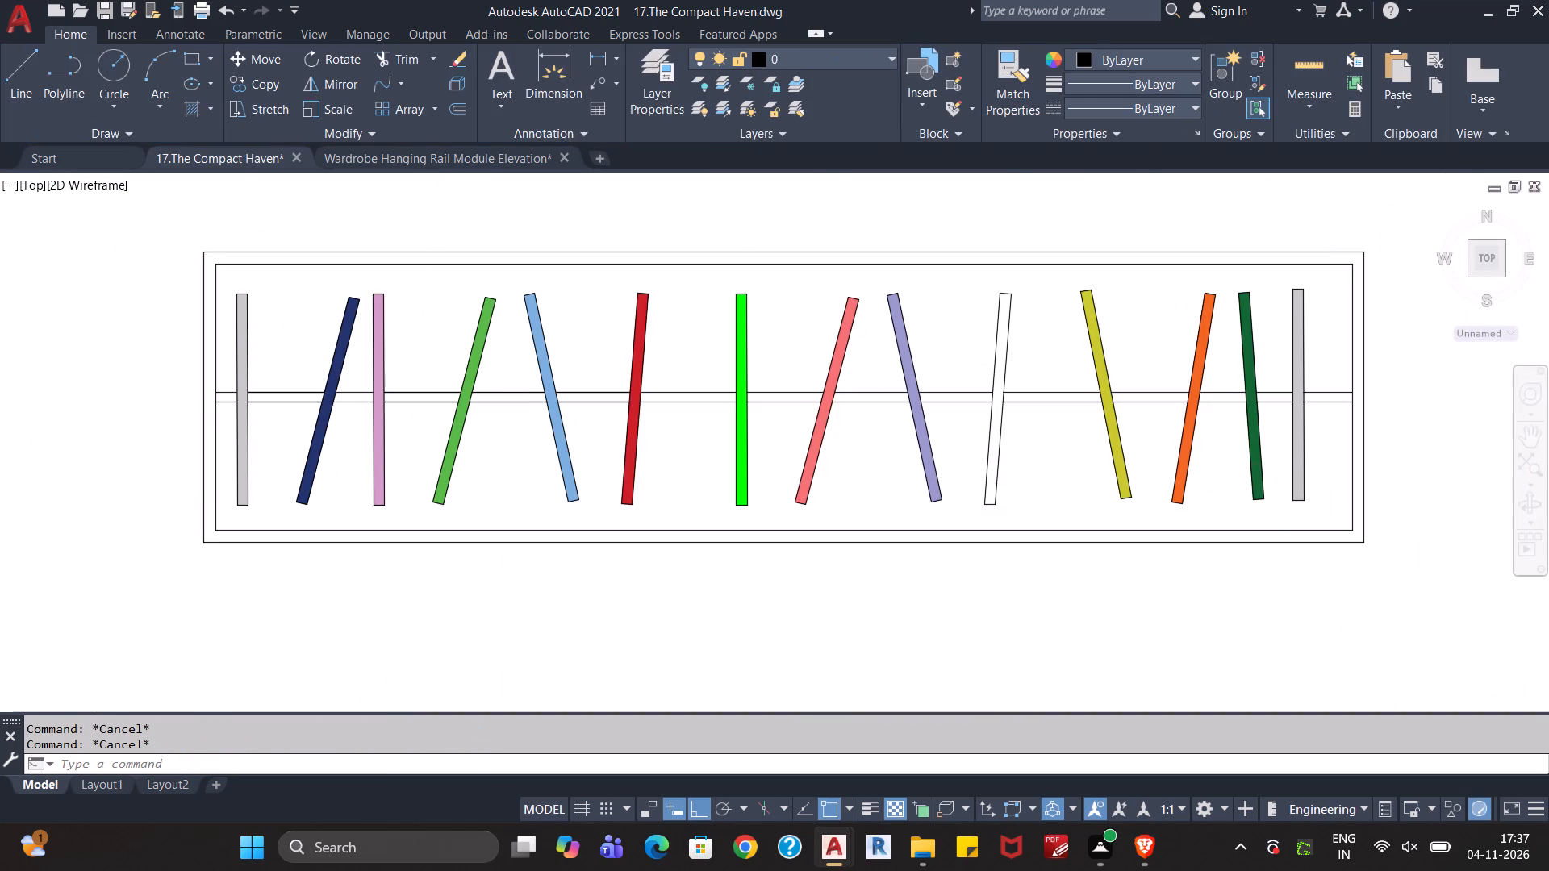
{"action": "left_click", "coordinate": [976, 517]}
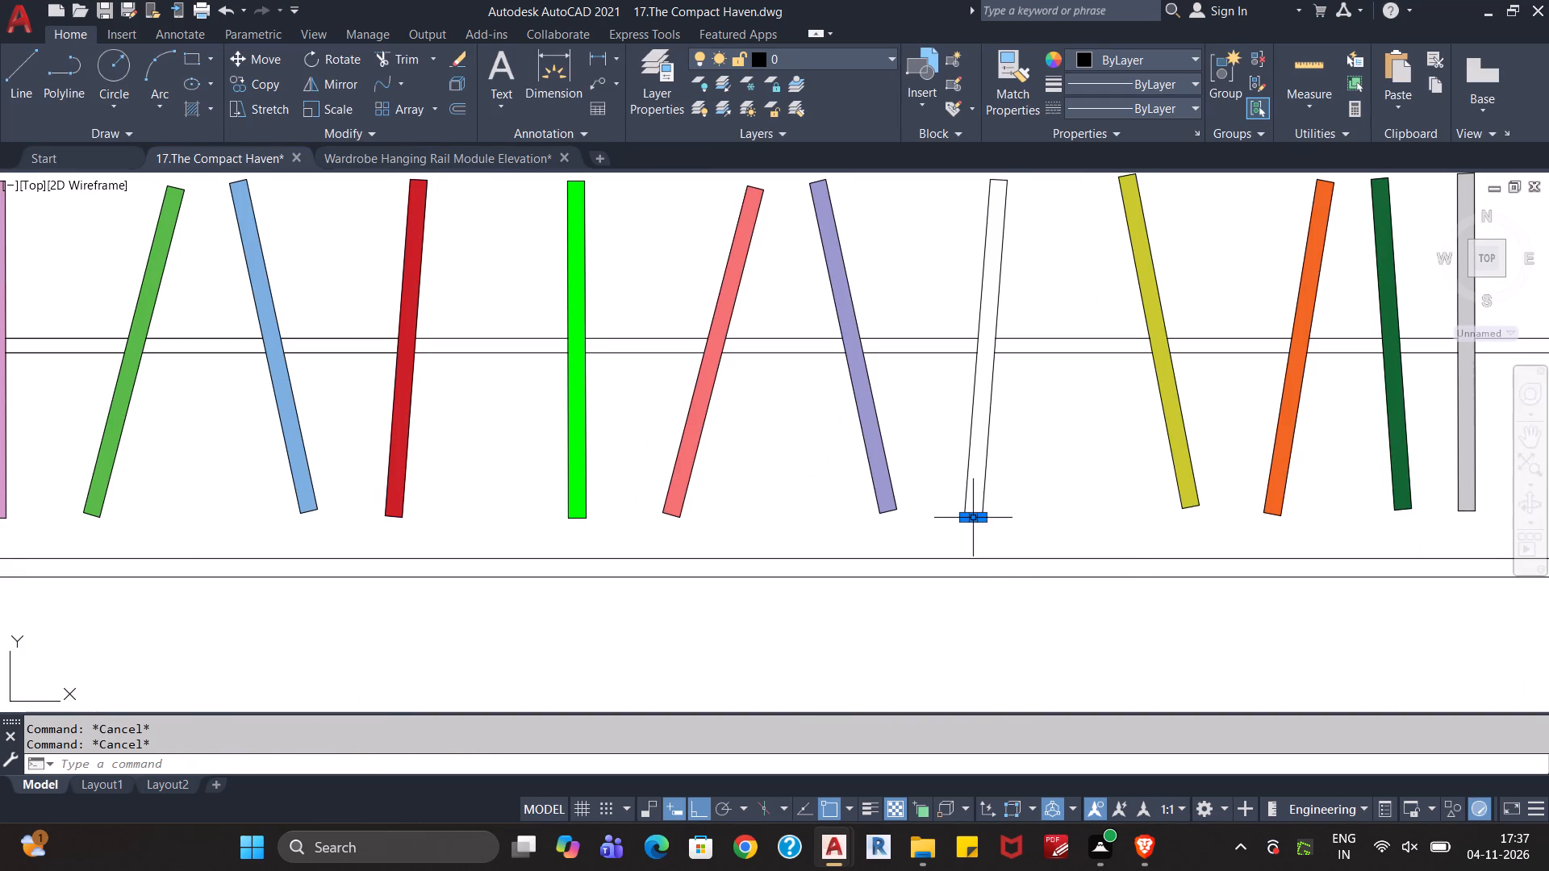
{"action": "left_click", "coordinate": [983, 500]}
{"action": "left_click", "coordinate": [968, 498]}
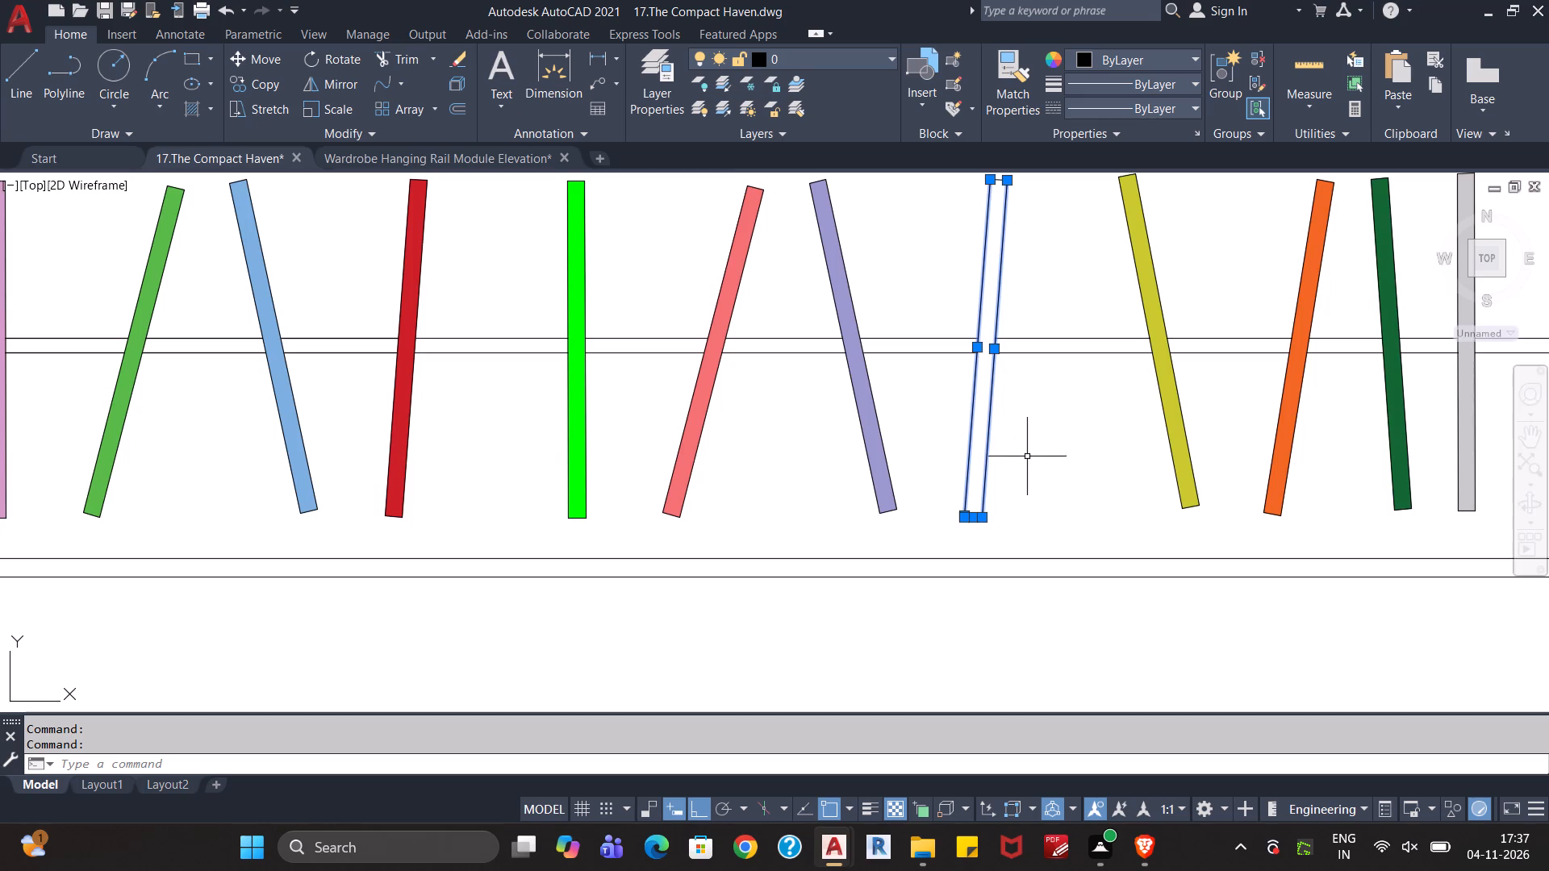
{"action": "middle_click_drag", "start_coordinate": [1028, 456], "coordinate": [1005, 548]}
{"action": "scroll", "coordinate": [980, 314], "scroll_direction": "up", "scroll_amount": 2}
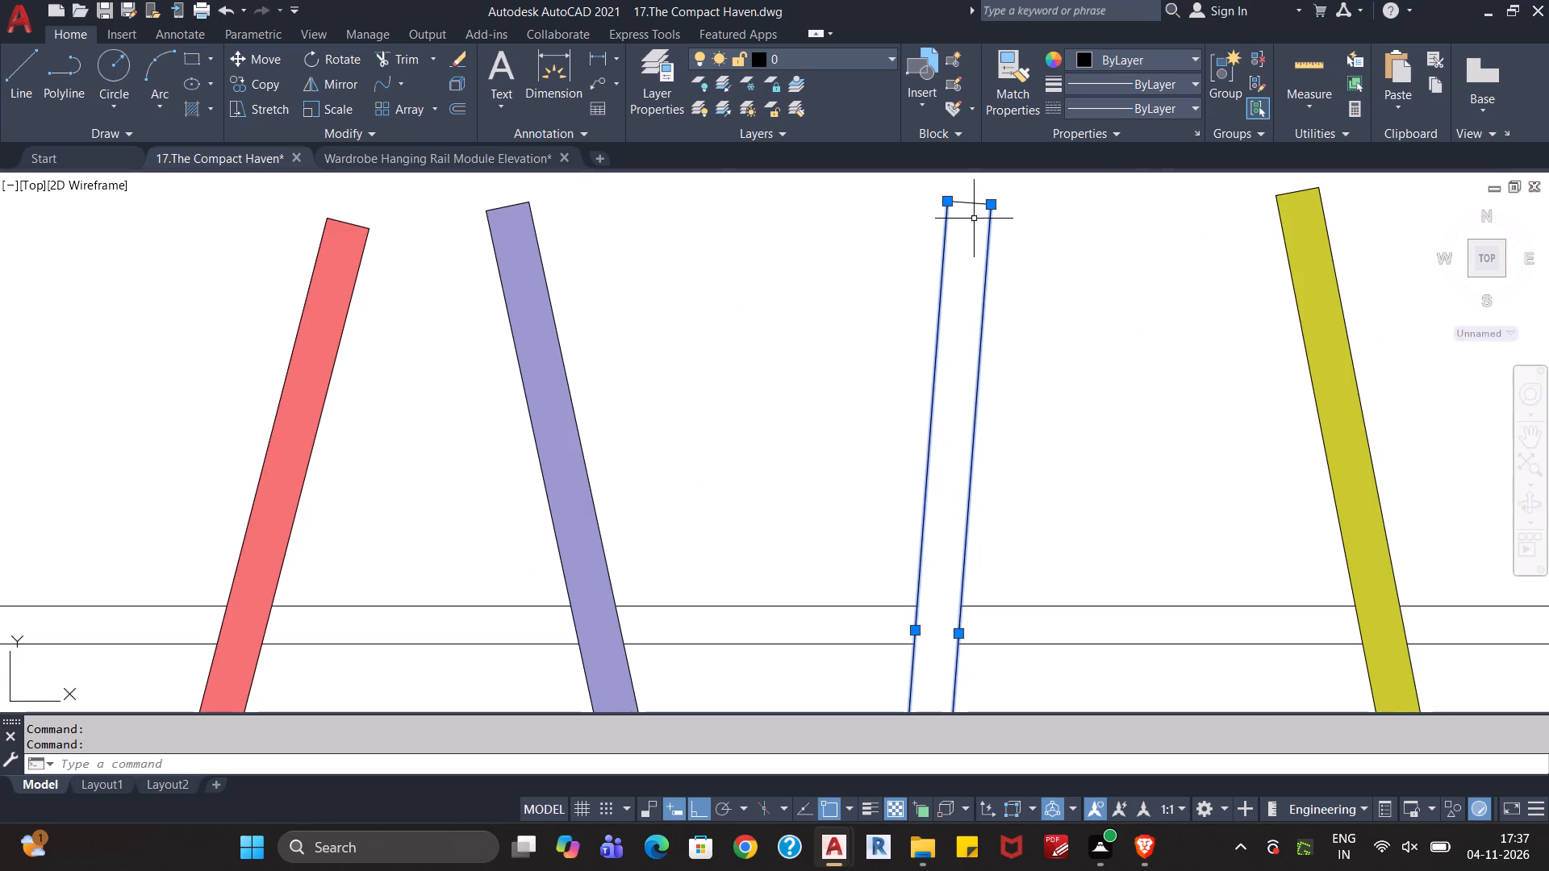
{"action": "left_click", "coordinate": [975, 201]}
{"action": "type", "text": "join"}
{"action": "key", "text": "Return"}
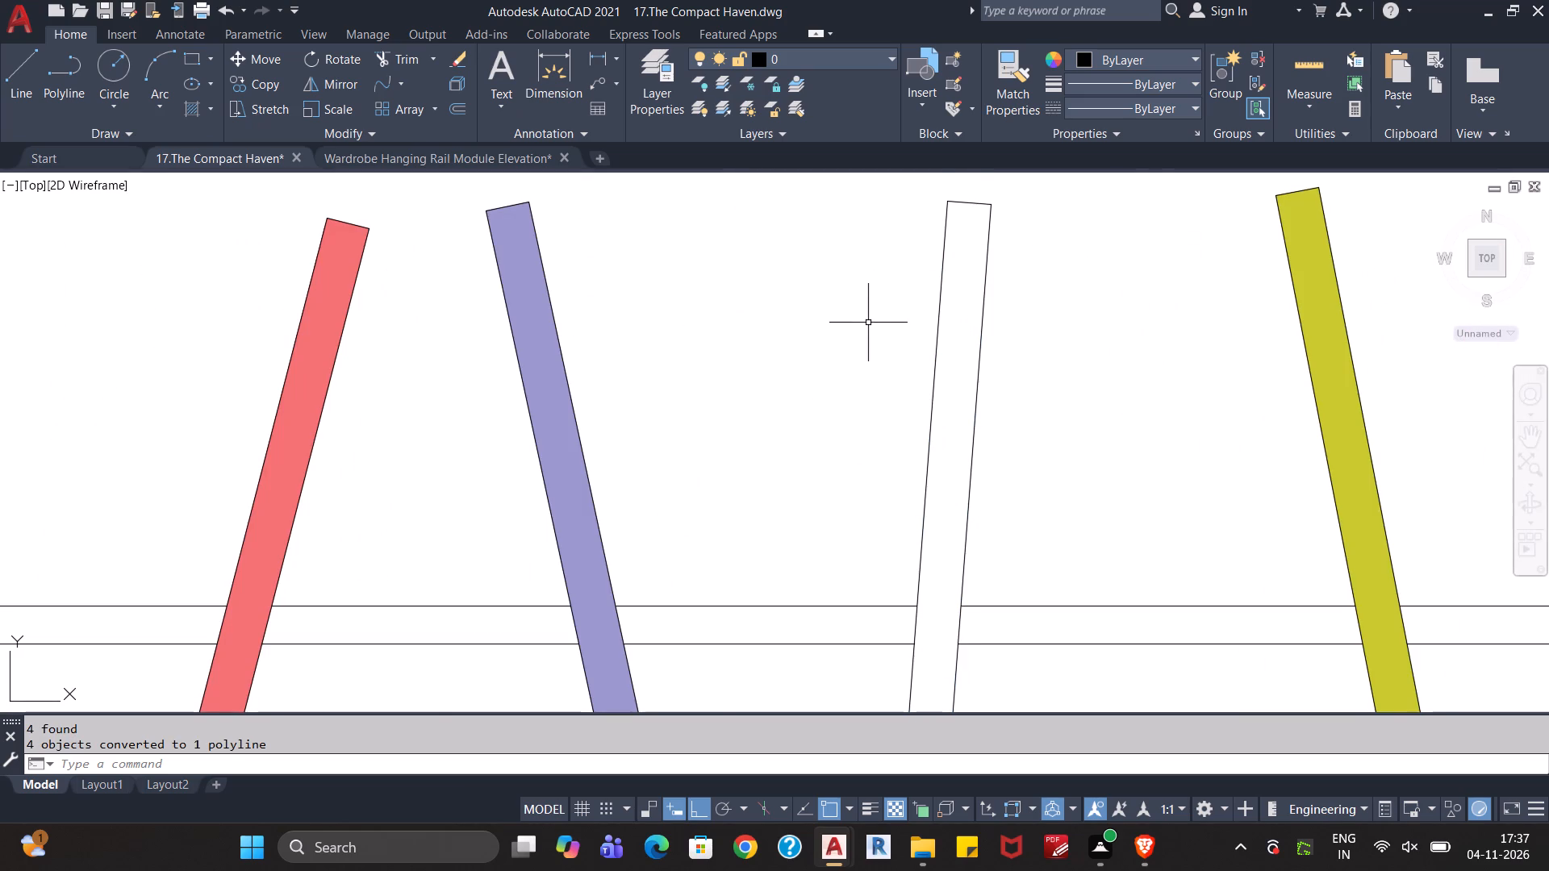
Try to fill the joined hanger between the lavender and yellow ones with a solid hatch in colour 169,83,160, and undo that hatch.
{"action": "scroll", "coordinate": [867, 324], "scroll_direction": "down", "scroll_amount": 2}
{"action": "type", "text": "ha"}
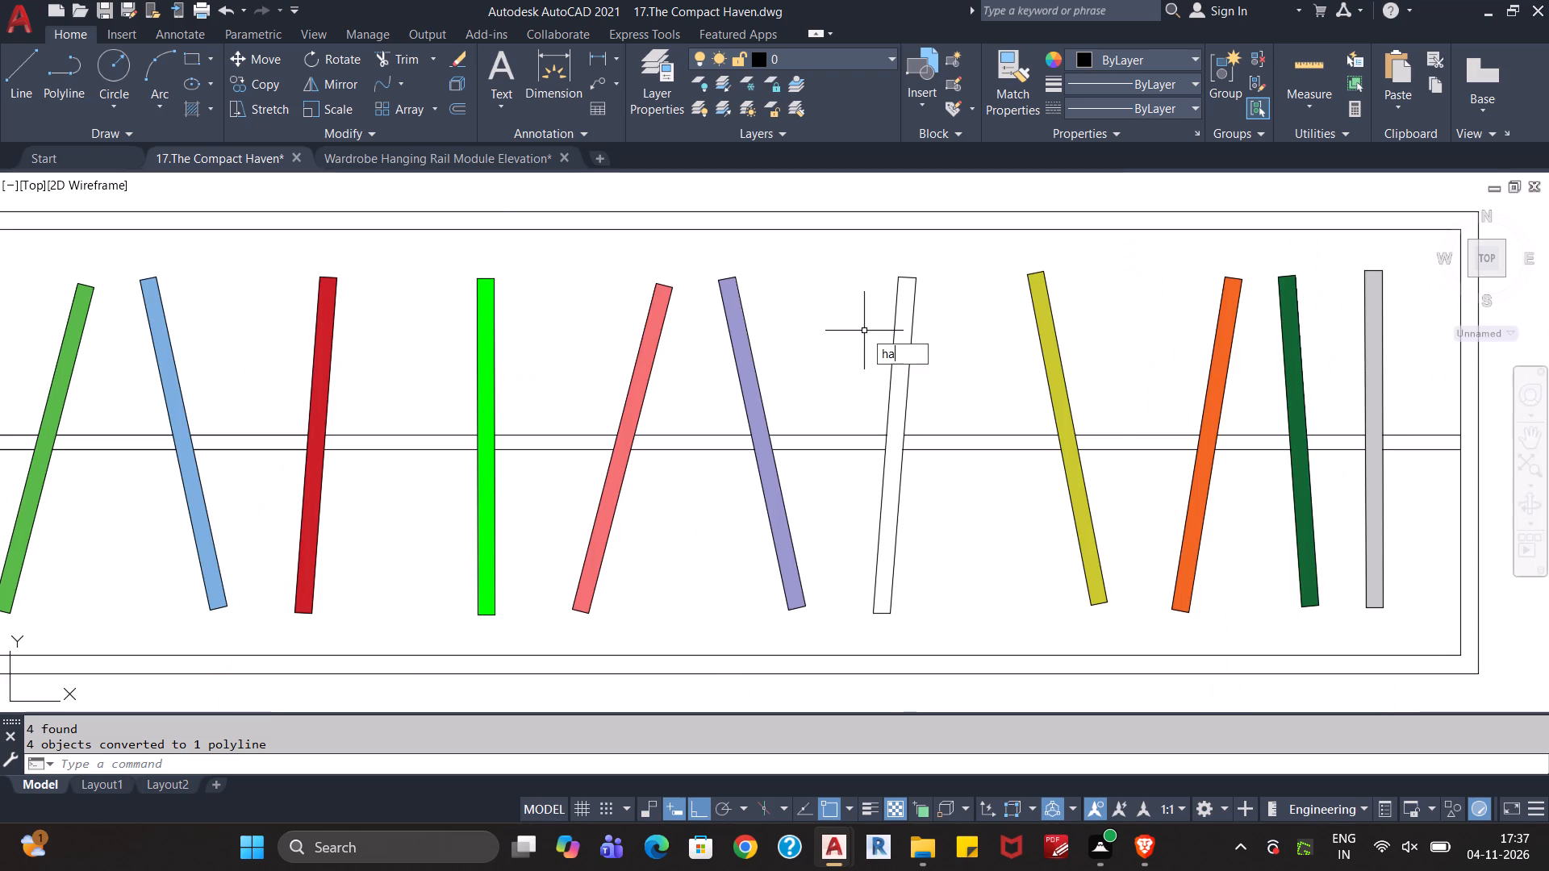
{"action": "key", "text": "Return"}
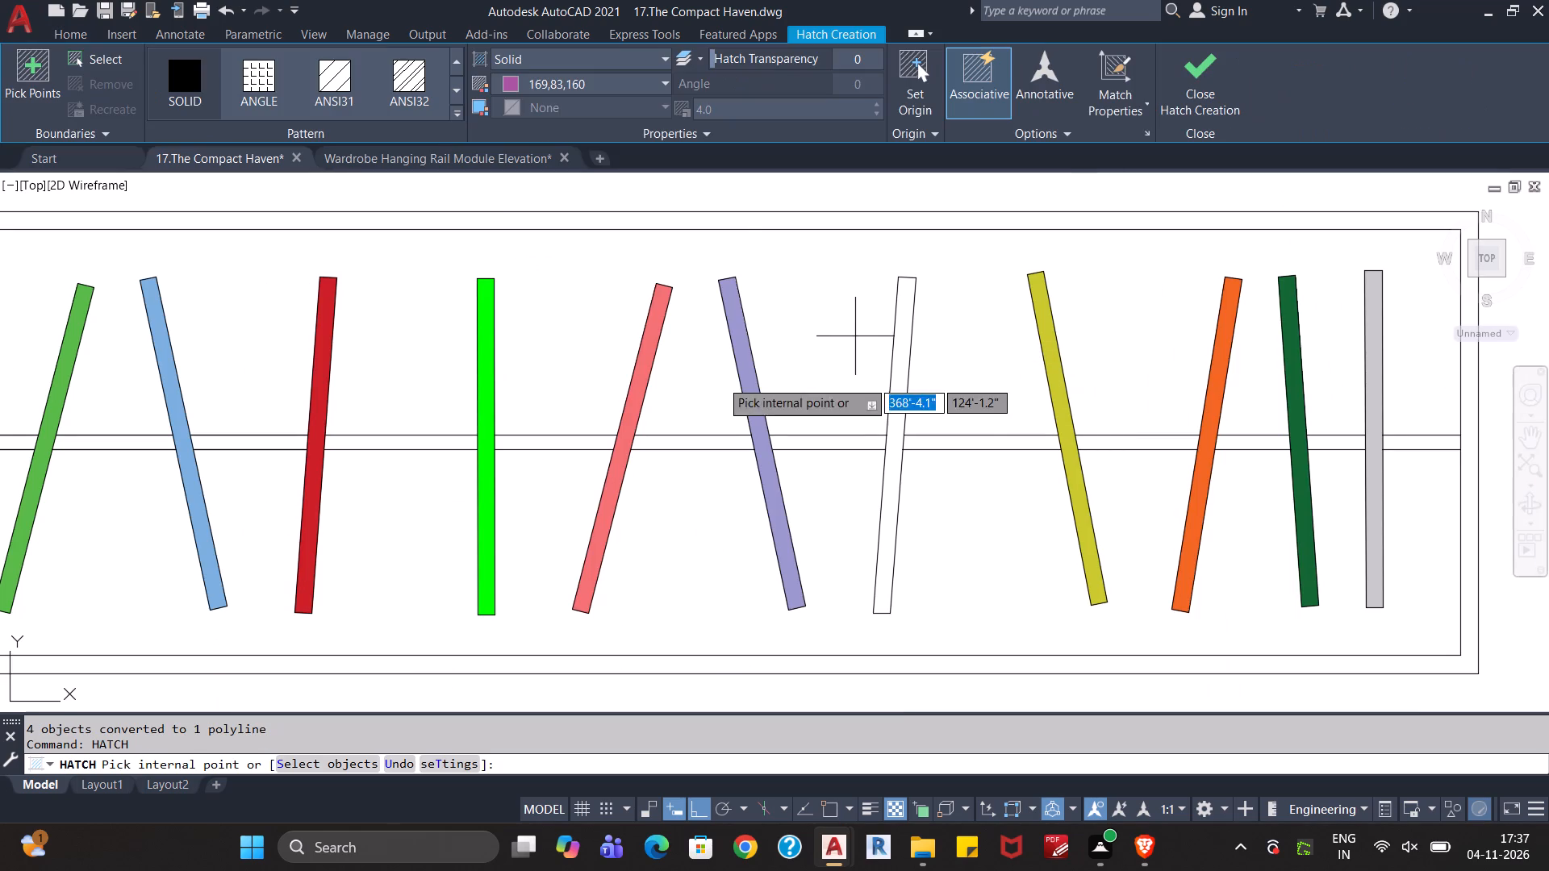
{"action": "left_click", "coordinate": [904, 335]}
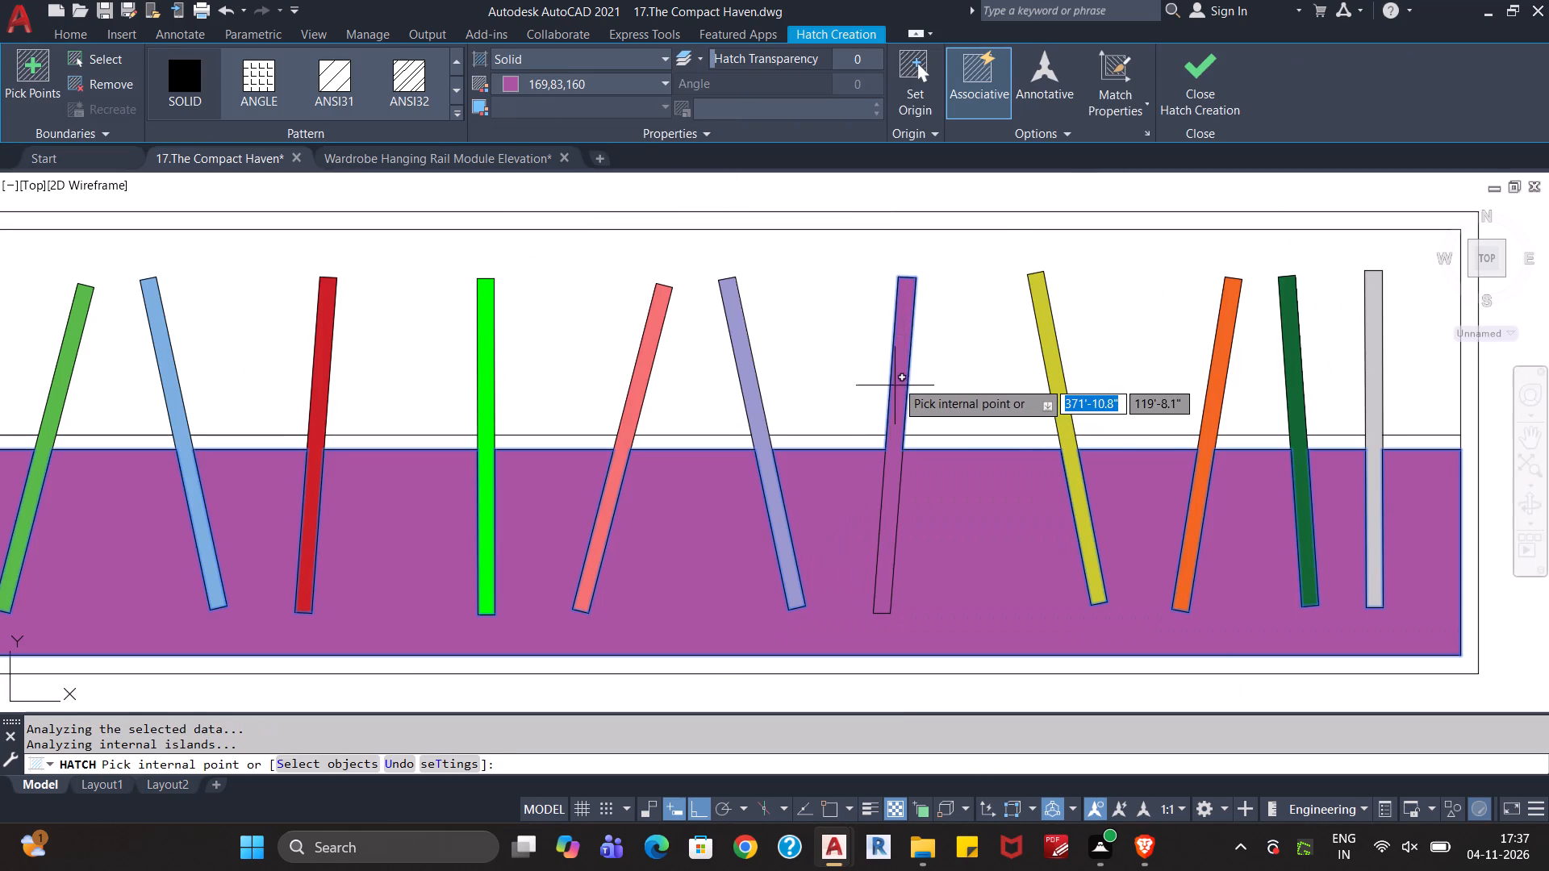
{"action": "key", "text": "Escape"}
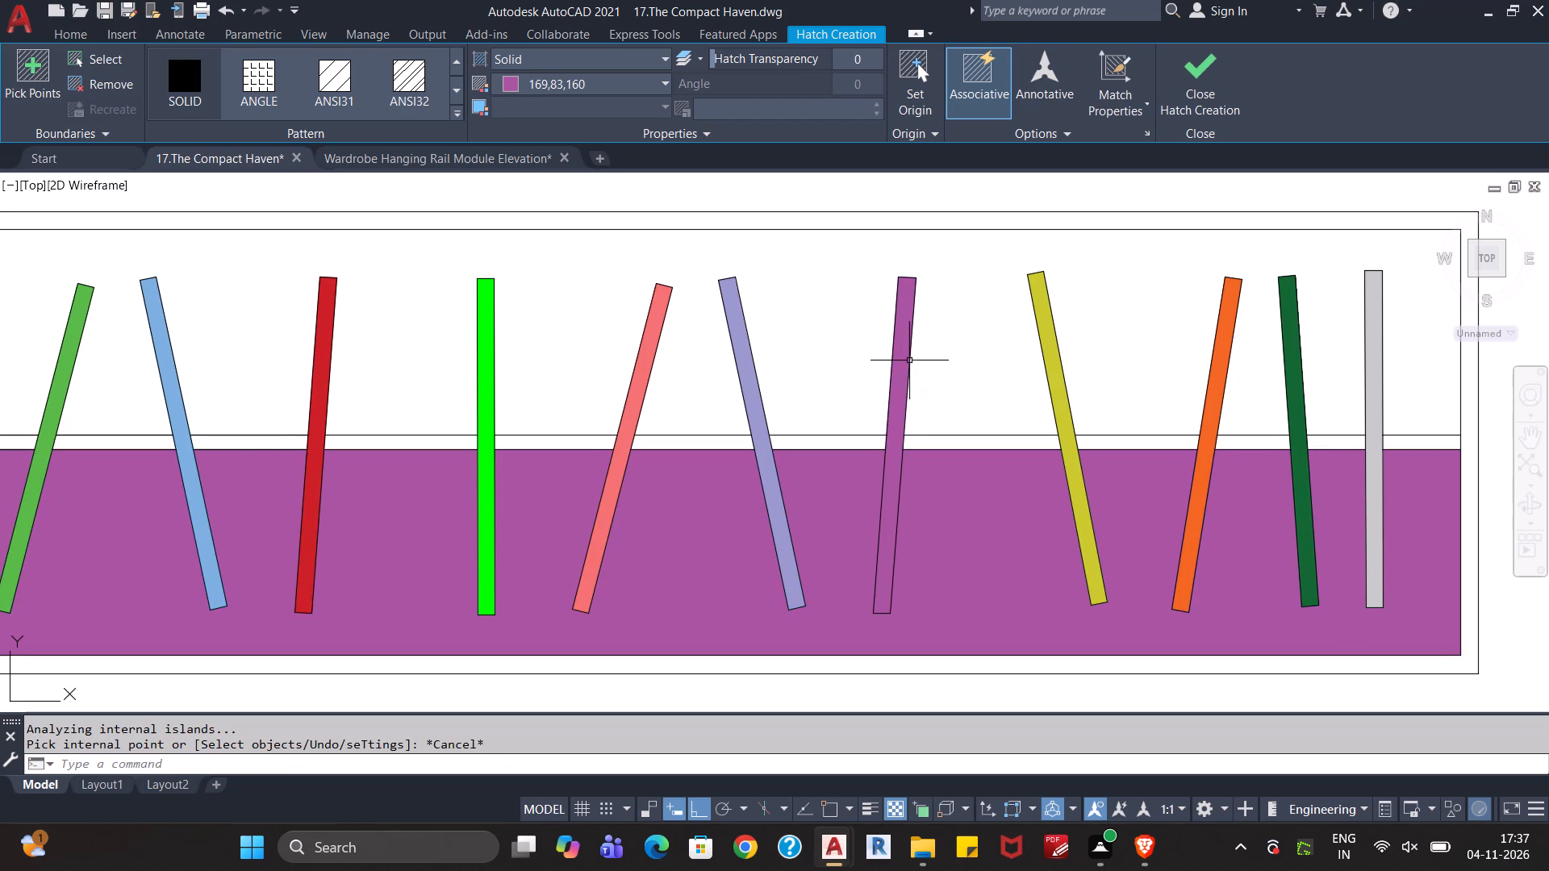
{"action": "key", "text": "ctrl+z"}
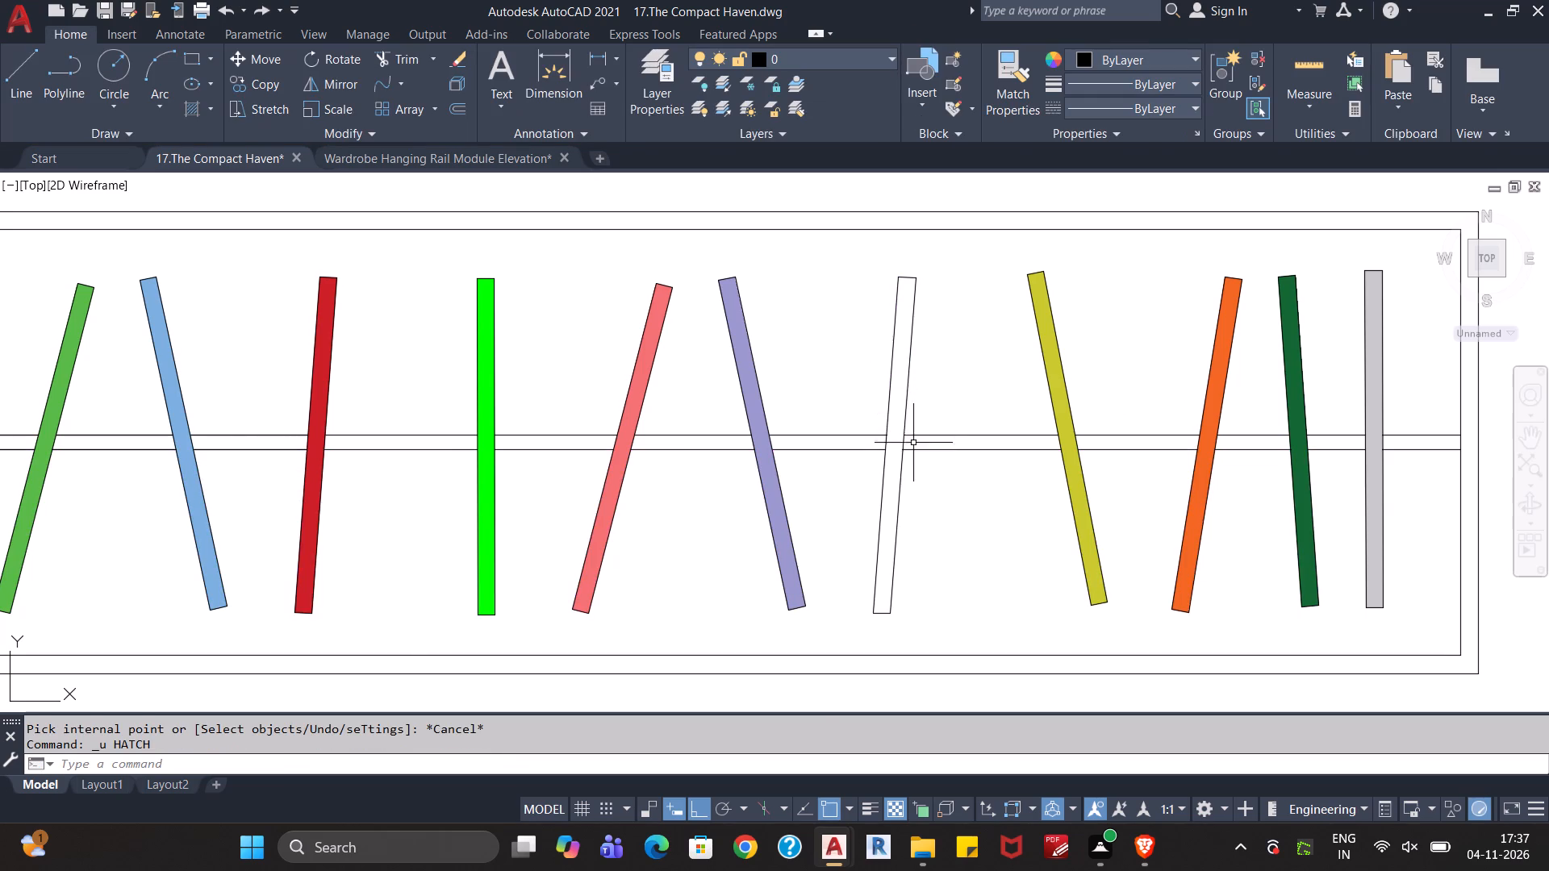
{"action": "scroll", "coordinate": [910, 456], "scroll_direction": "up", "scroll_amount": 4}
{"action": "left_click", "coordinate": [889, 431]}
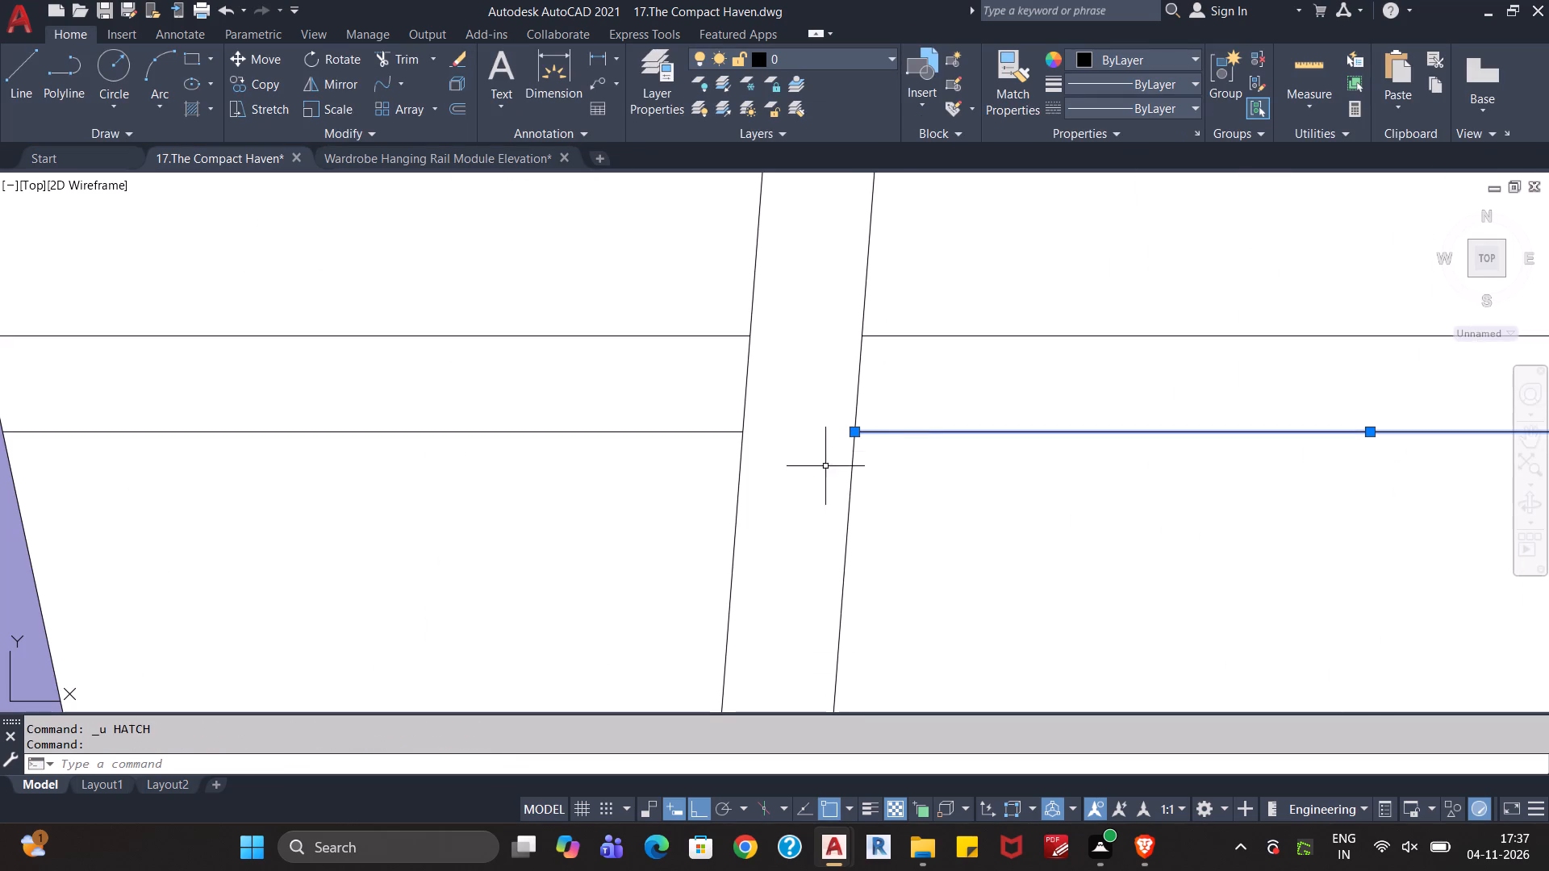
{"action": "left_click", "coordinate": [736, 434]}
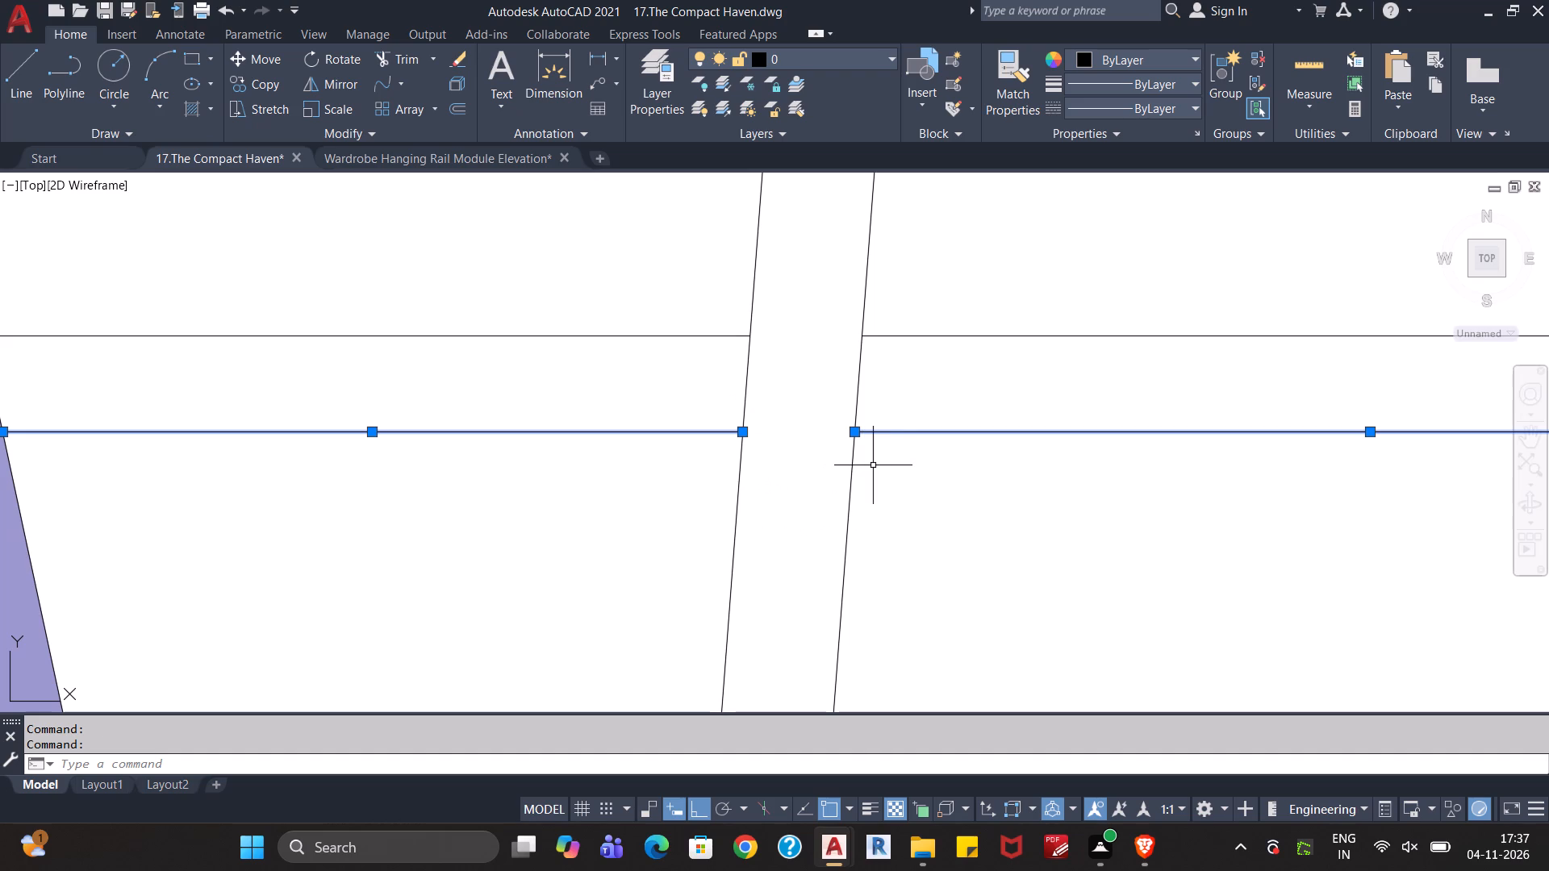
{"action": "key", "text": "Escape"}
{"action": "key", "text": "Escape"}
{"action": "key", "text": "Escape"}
Convert the entire hanging rail wardrobe, including its hangers and hatches, into a block named Wardrobe 1.1.
{"action": "scroll", "coordinate": [875, 465], "scroll_direction": "down", "scroll_amount": 4}
{"action": "middle_click_drag", "start_coordinate": [930, 519], "coordinate": [904, 489]}
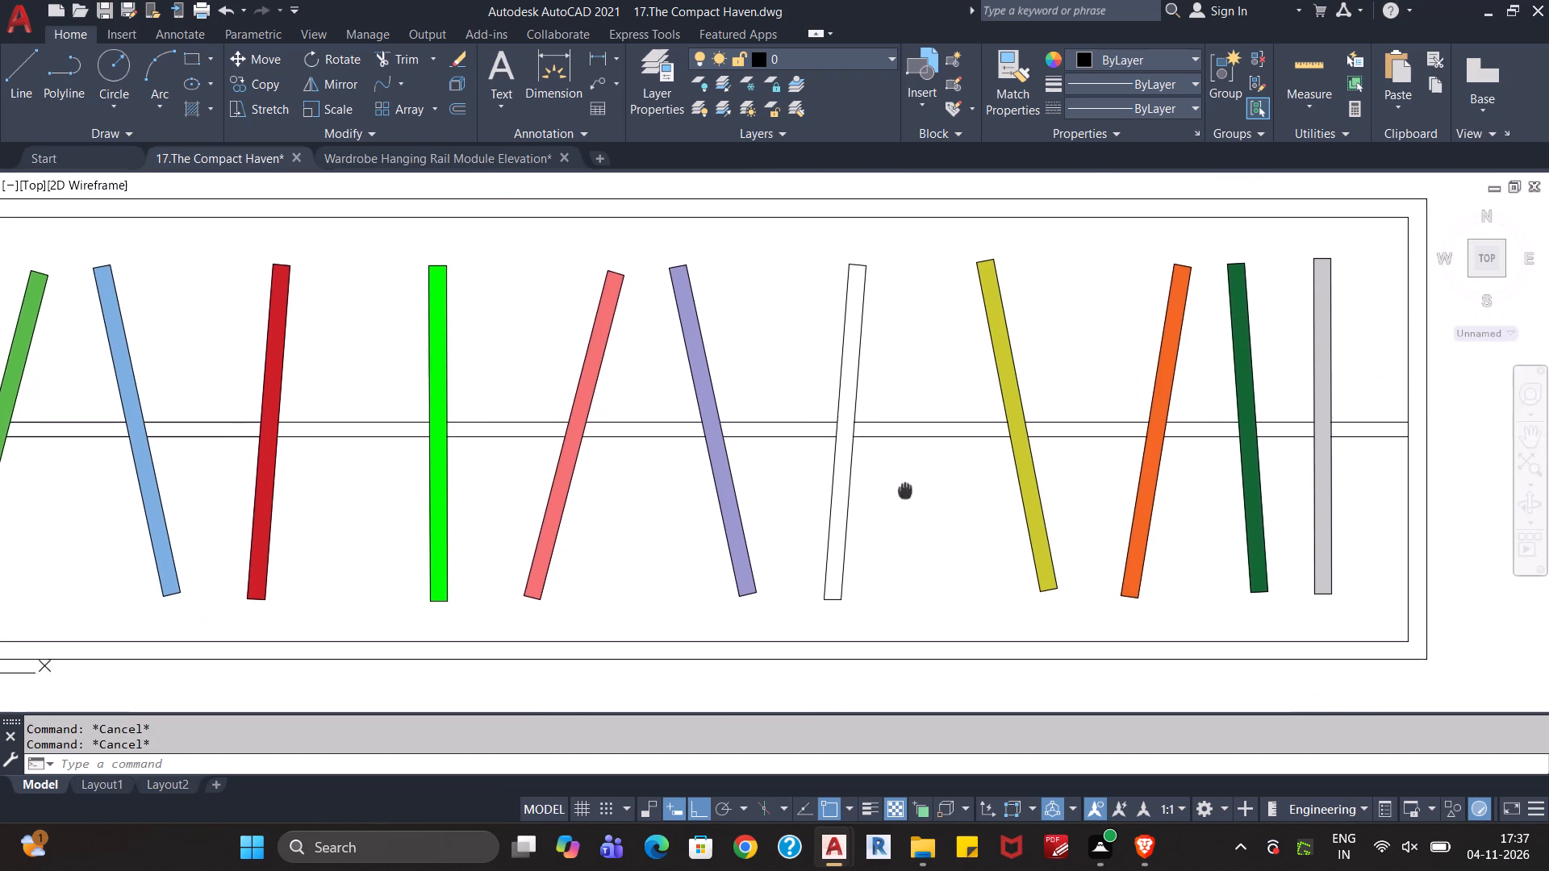
{"action": "middle_click_drag", "start_coordinate": [904, 489], "coordinate": [904, 487]}
{"action": "scroll", "coordinate": [908, 487], "scroll_direction": "down", "scroll_amount": 1}
{"action": "middle_click_drag", "start_coordinate": [912, 497], "coordinate": [901, 485]}
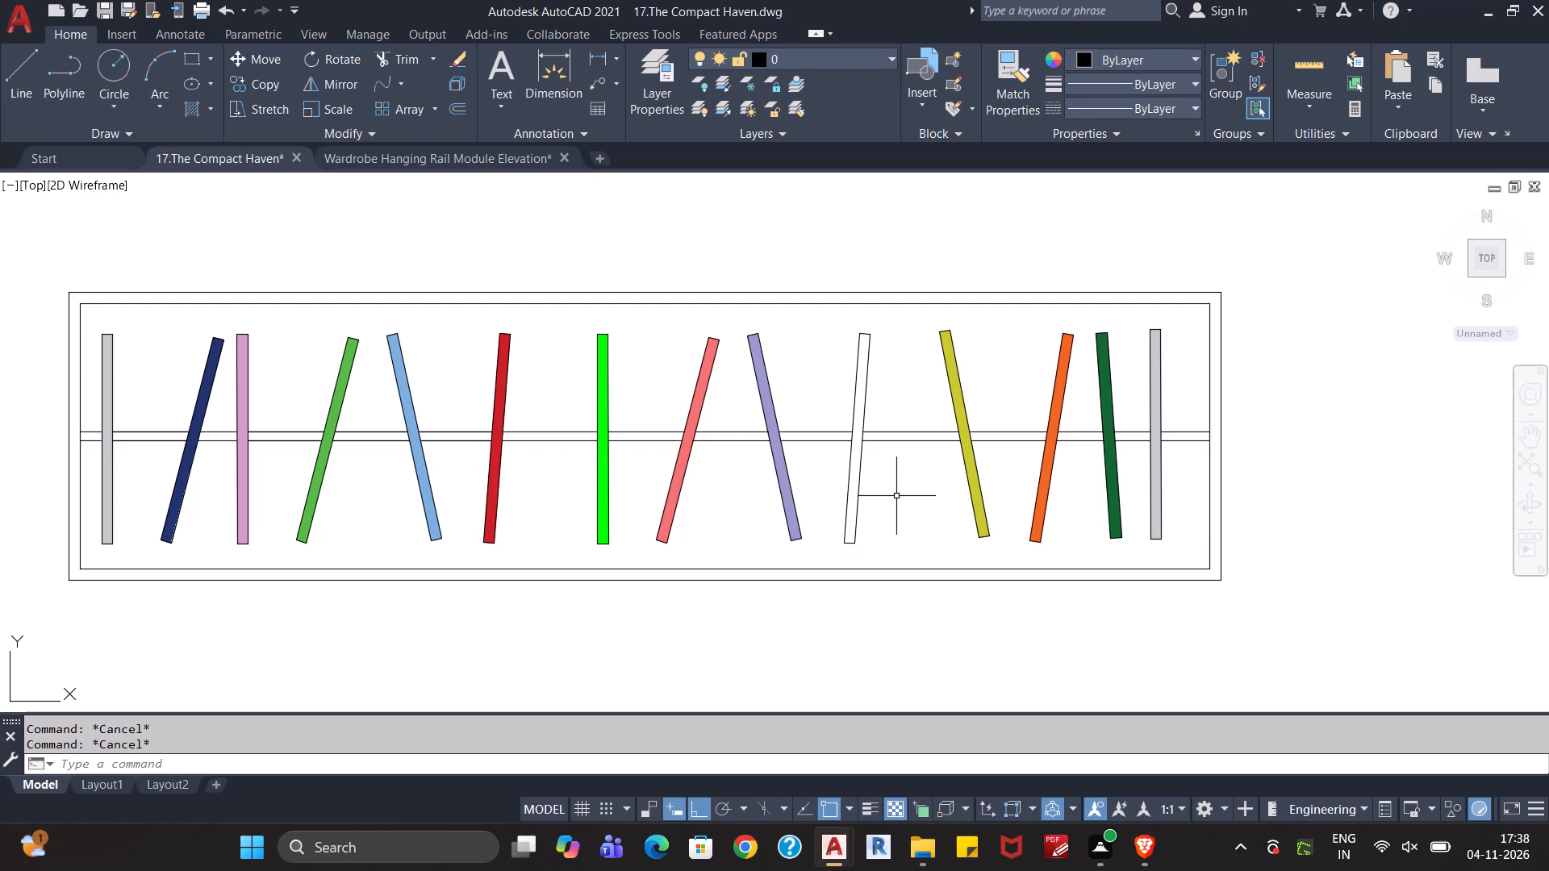
{"action": "key", "text": "Escape"}
{"action": "key", "text": "Escape"}
{"action": "scroll", "coordinate": [896, 496], "scroll_direction": "down", "scroll_amount": 2}
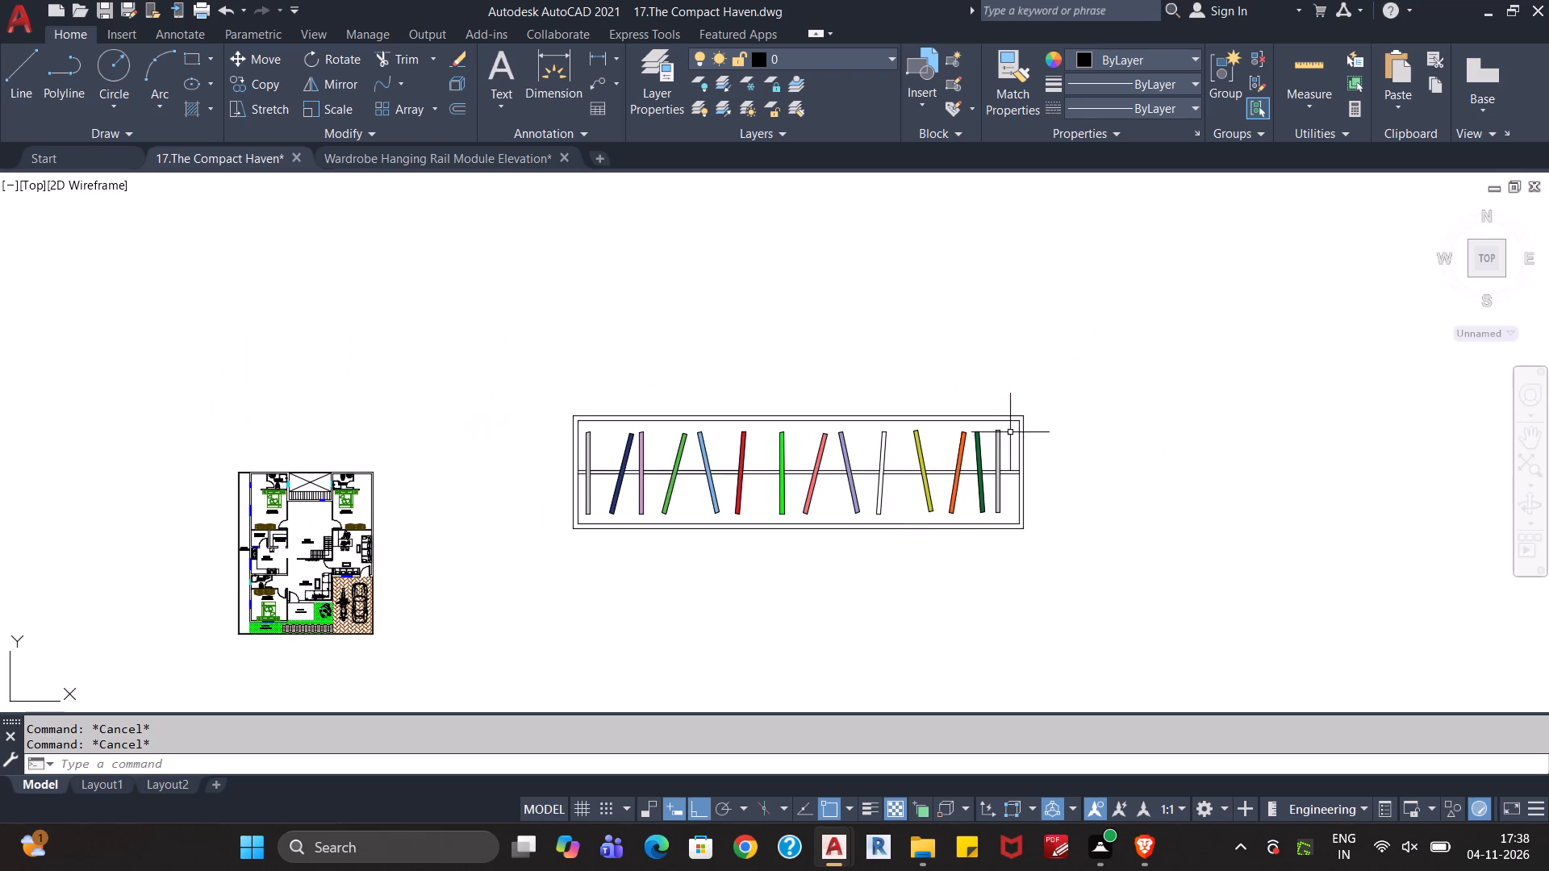
{"action": "left_click", "coordinate": [1054, 365]}
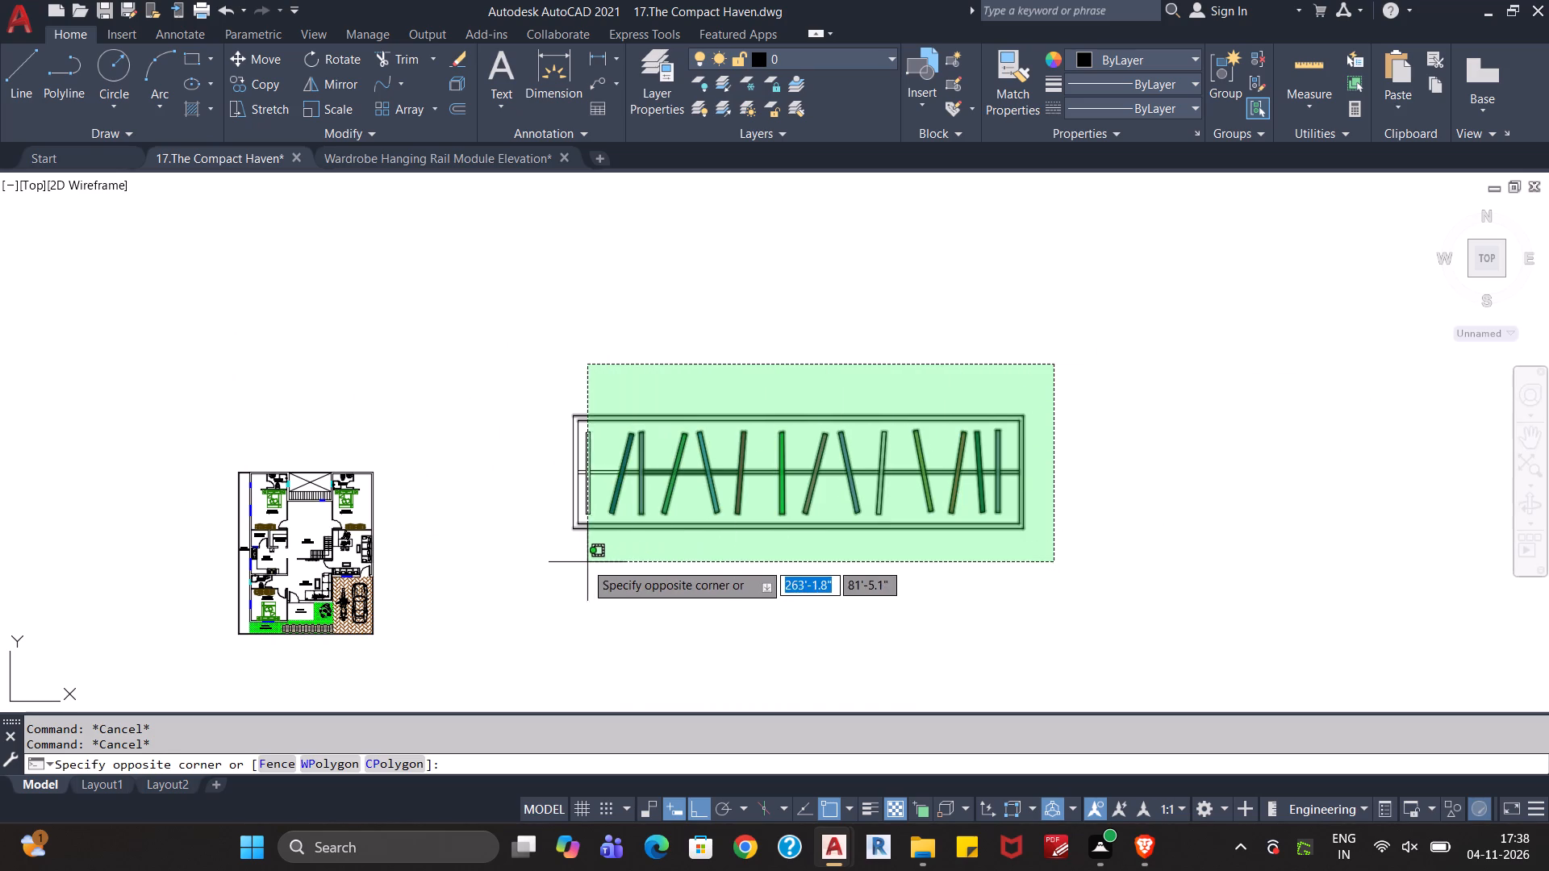
{"action": "left_click", "coordinate": [547, 561]}
{"action": "type", "text": "blo"}
{"action": "key", "text": "Return"}
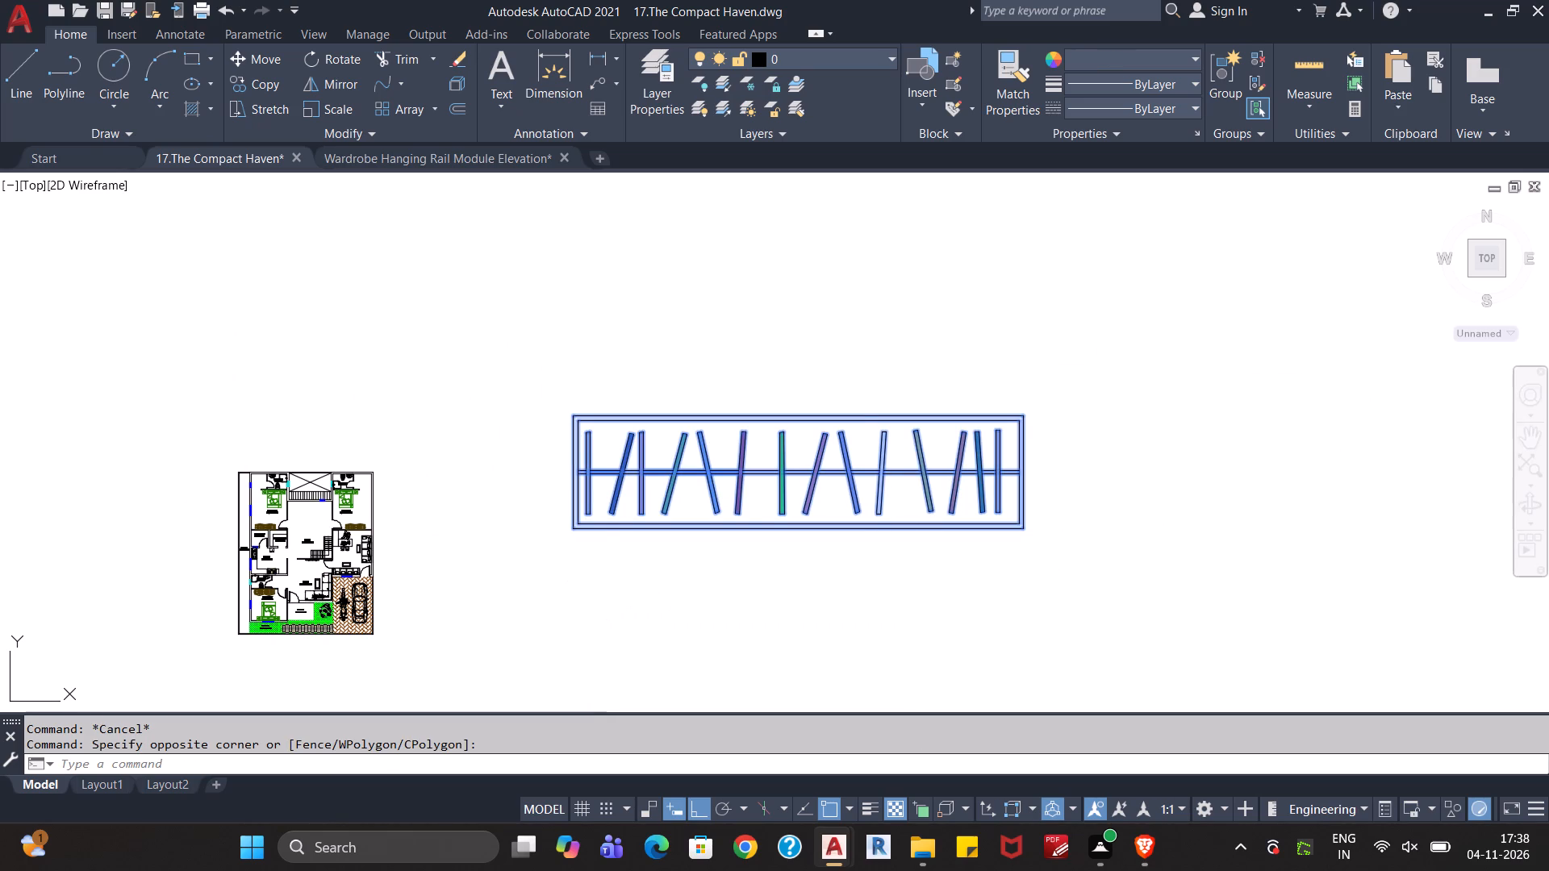
{"action": "type", "text": "war"}
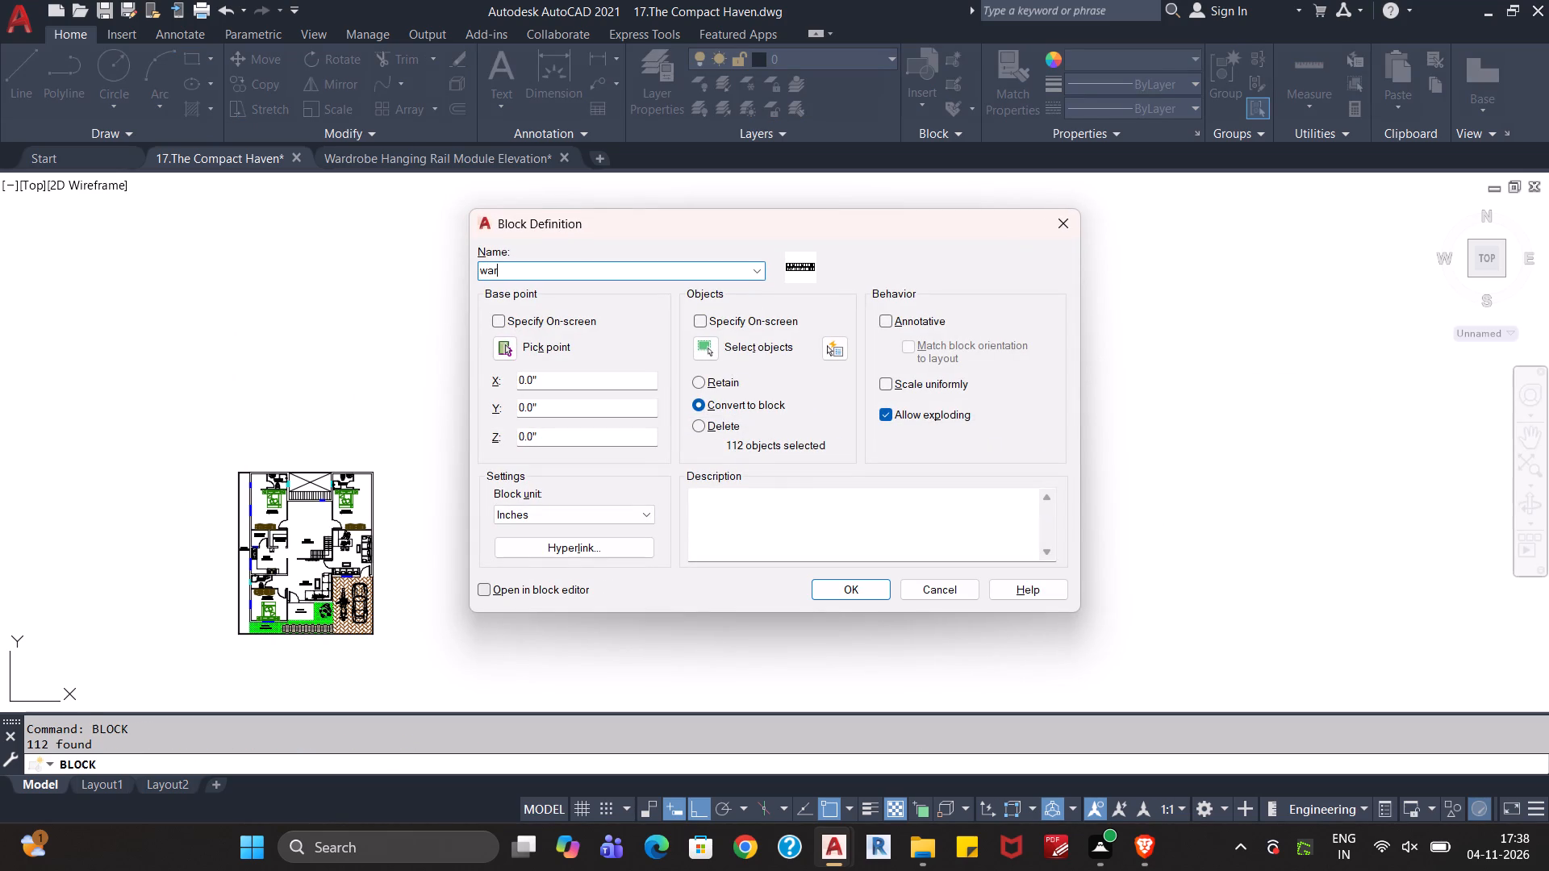
{"action": "key", "text": "BackSpace"}
{"action": "key", "text": "BackSpace"}
{"action": "key", "text": "BackSpace"}
{"action": "key", "text": "BackSpace"}
{"action": "type", "text": "War"}
{"action": "type", "text": "drobe"}
{"action": "key", "text": "space"}
{"action": "type", "text": "1.1"}
{"action": "key", "text": "Return"}
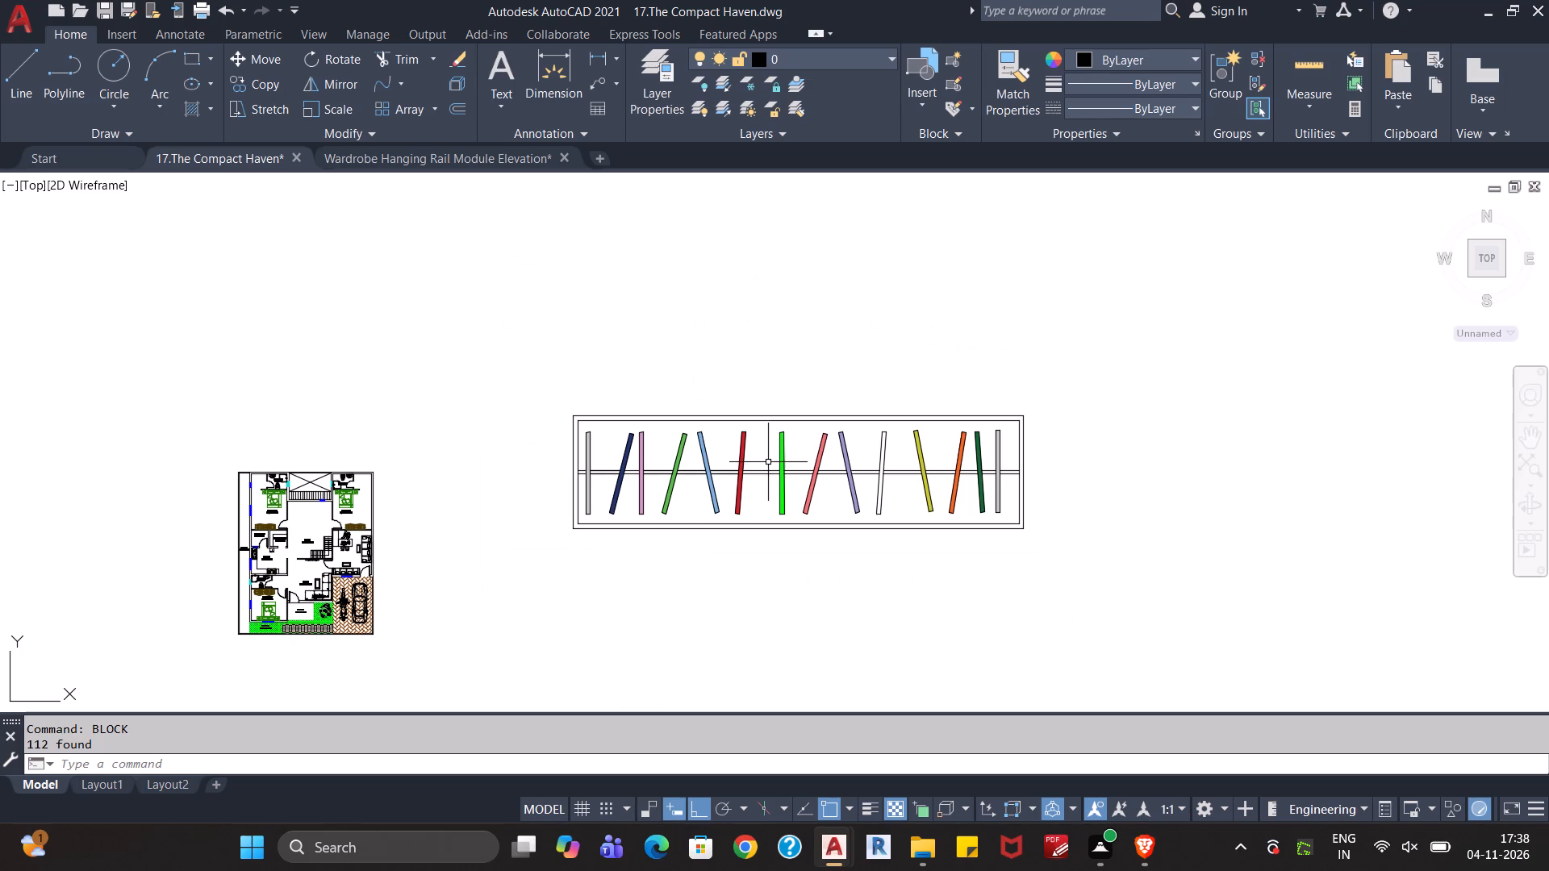
Scale the Wardrobe 1.1 block down freehand about a point near its centre to roughly suit the floor plan.
{"action": "left_click", "coordinate": [1051, 381]}
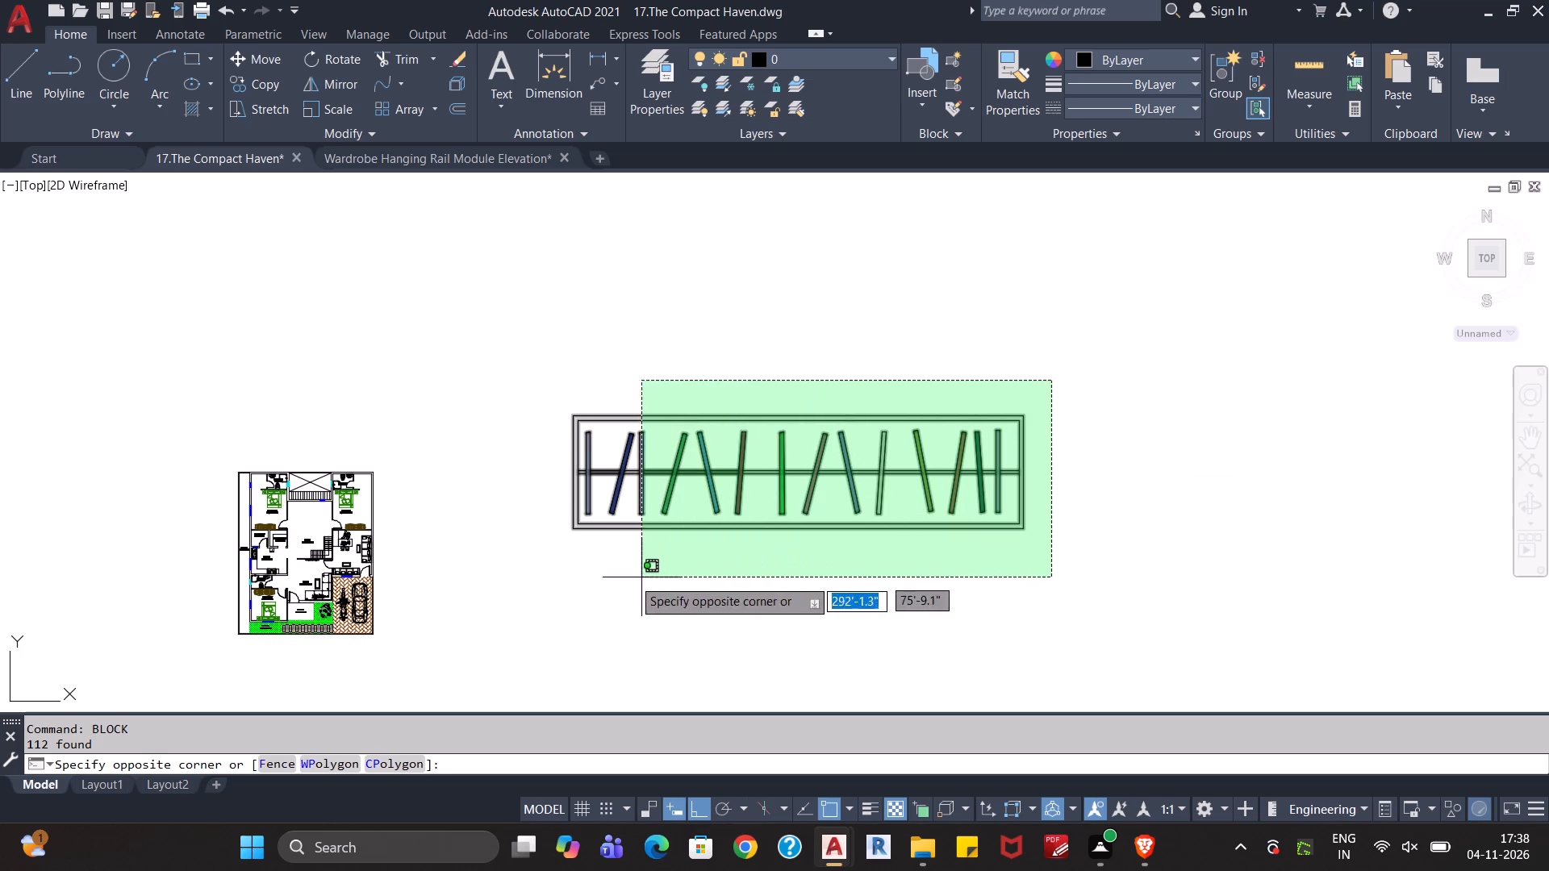
{"action": "left_click", "coordinate": [537, 583]}
{"action": "type", "text": "sc"}
{"action": "key", "text": "Return"}
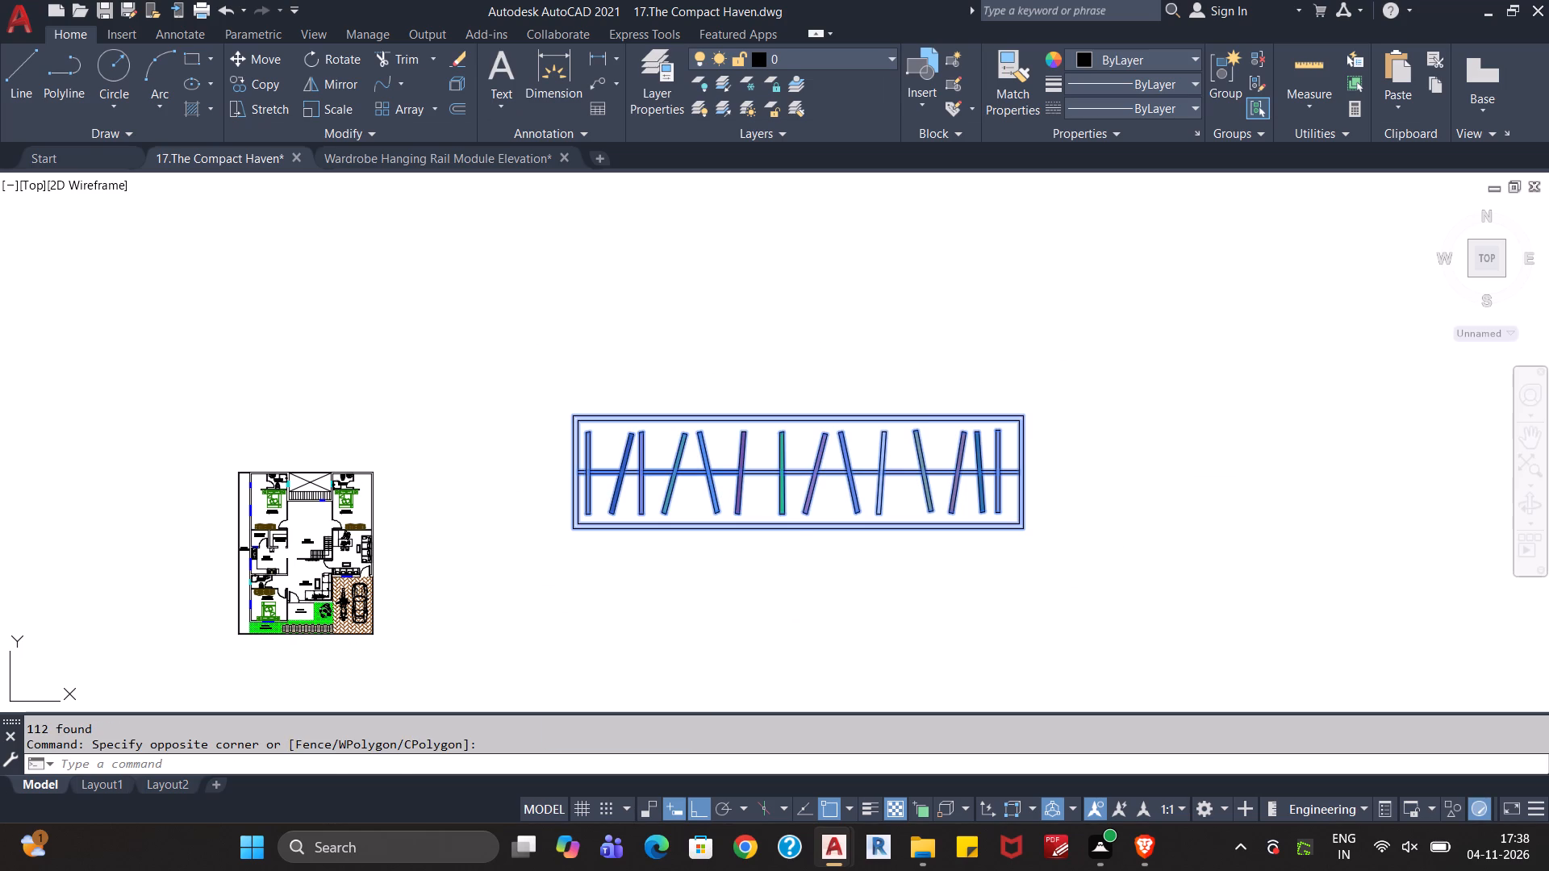
{"action": "left_click", "coordinate": [783, 474]}
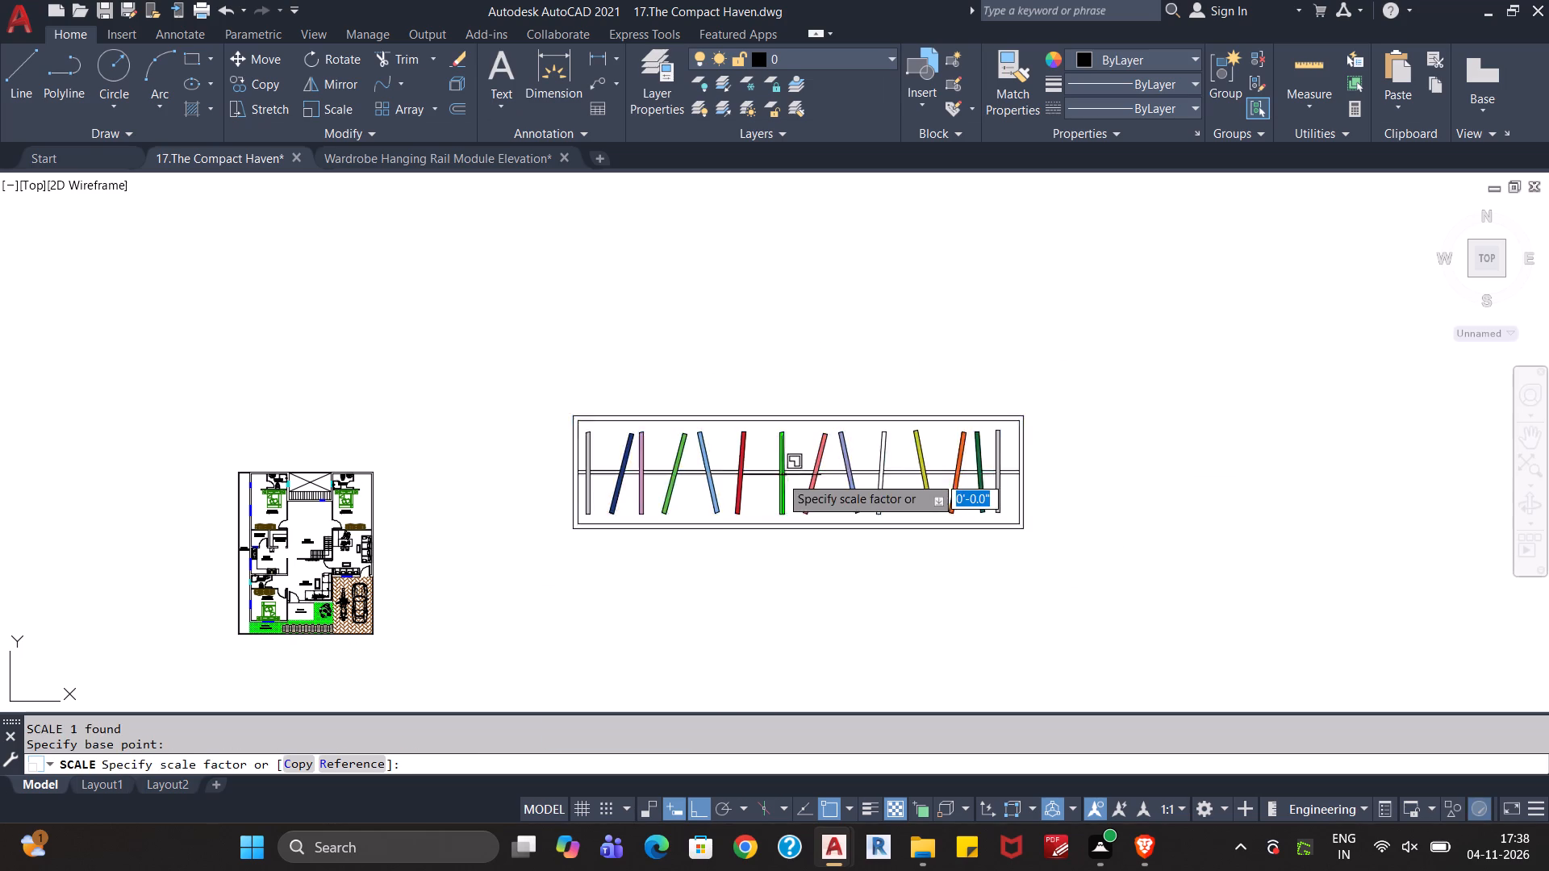
{"action": "scroll", "coordinate": [770, 492], "scroll_direction": "up", "scroll_amount": 3}
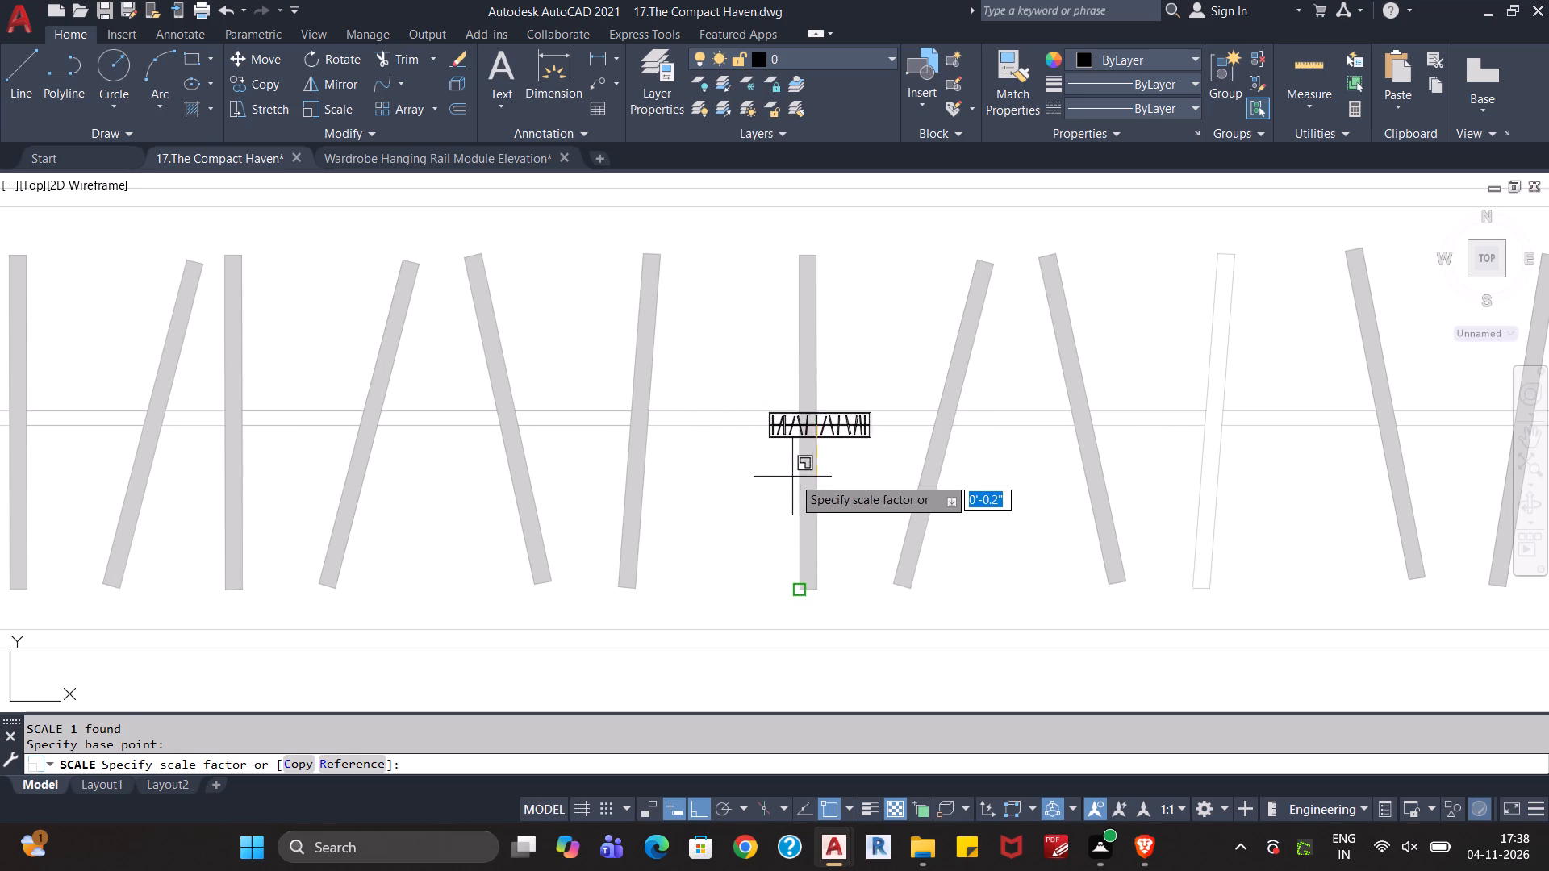
{"action": "scroll", "coordinate": [822, 468], "scroll_direction": "up", "scroll_amount": 4}
{"action": "left_click", "coordinate": [868, 398]}
Cut the reduced wardrobe block and paste it into the upper-left bedroom's recess beside the 7'-4" X 5'-0" bathroom.
{"action": "scroll", "coordinate": [868, 398], "scroll_direction": "down", "scroll_amount": 1}
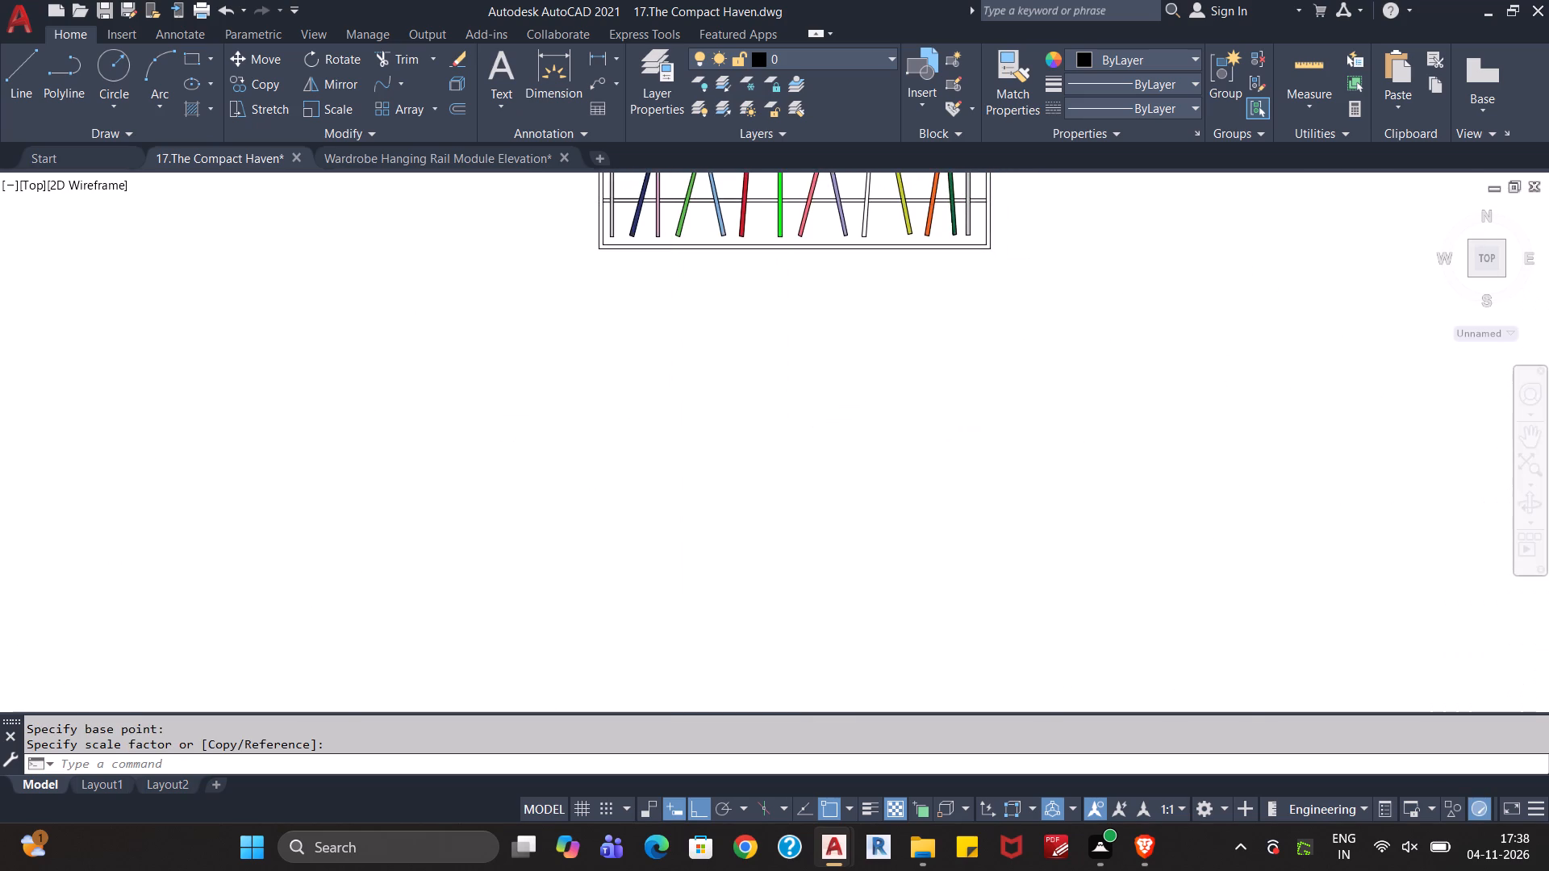
{"action": "scroll", "coordinate": [868, 398], "scroll_direction": "down", "scroll_amount": 2}
{"action": "left_click", "coordinate": [934, 290]}
{"action": "left_click", "coordinate": [755, 427]}
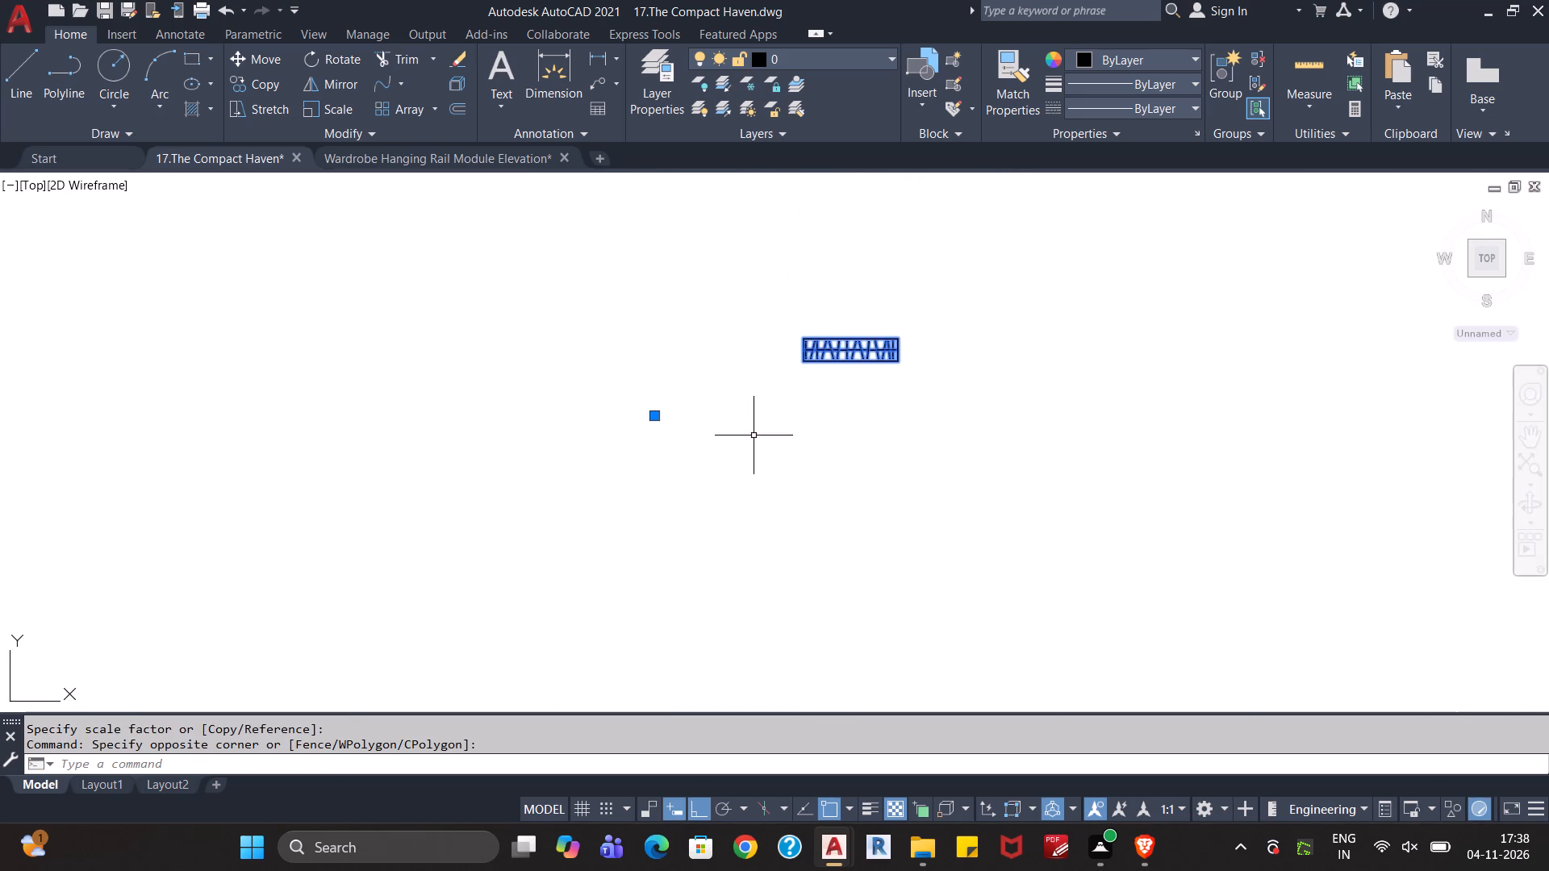
{"action": "key", "text": "ctrl+x"}
{"action": "scroll", "coordinate": [569, 503], "scroll_direction": "down", "scroll_amount": 3}
{"action": "scroll", "coordinate": [400, 551], "scroll_direction": "down", "scroll_amount": 3}
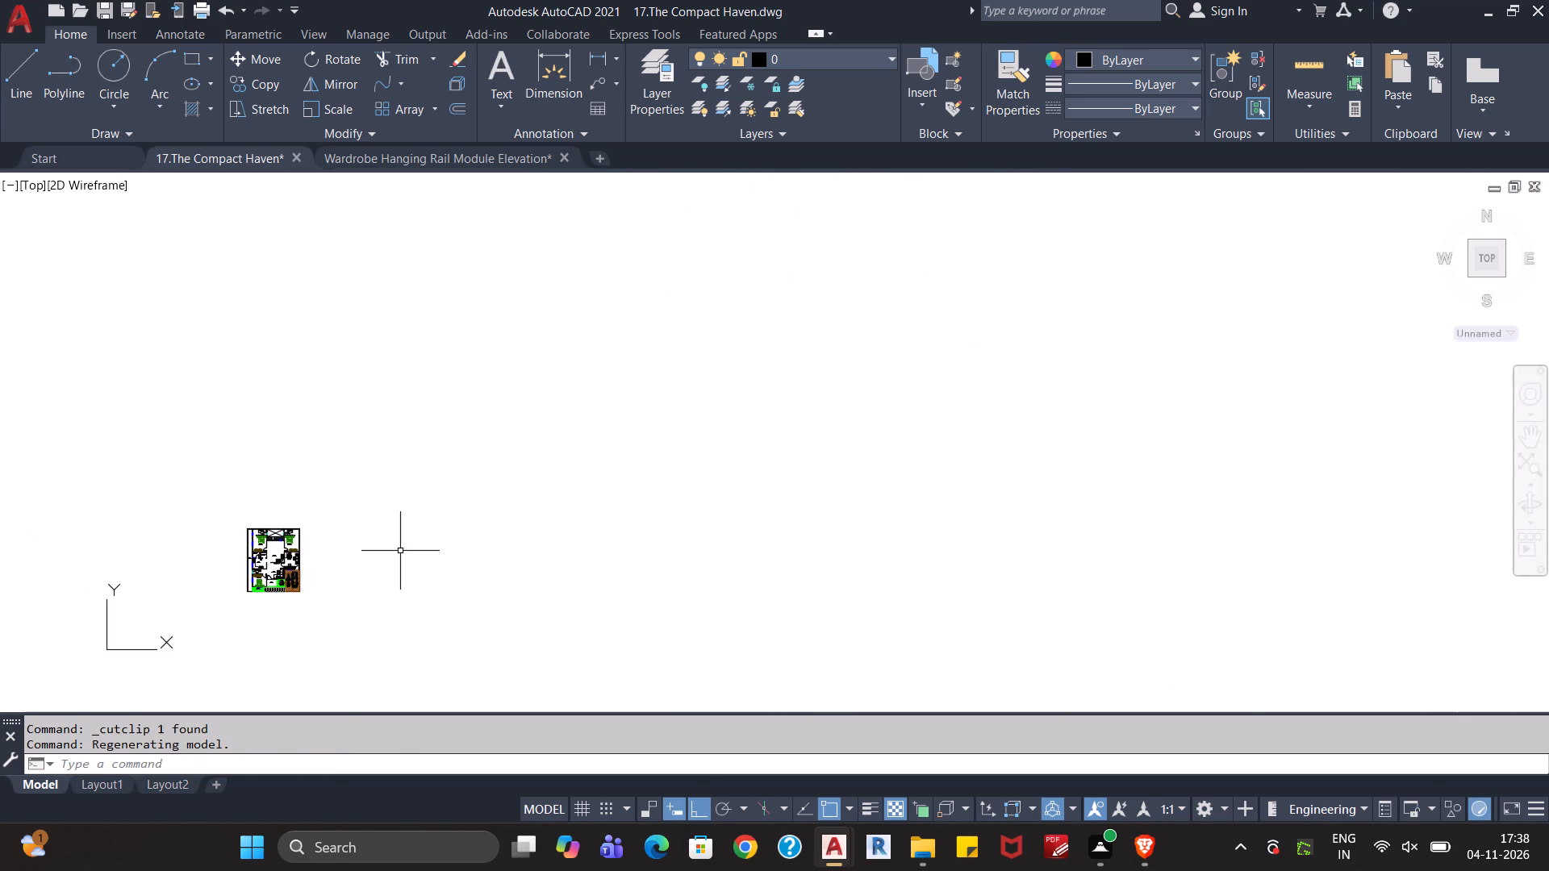
{"action": "scroll", "coordinate": [267, 549], "scroll_direction": "up", "scroll_amount": 5}
{"action": "middle_click_drag", "start_coordinate": [281, 540], "coordinate": [528, 540]}
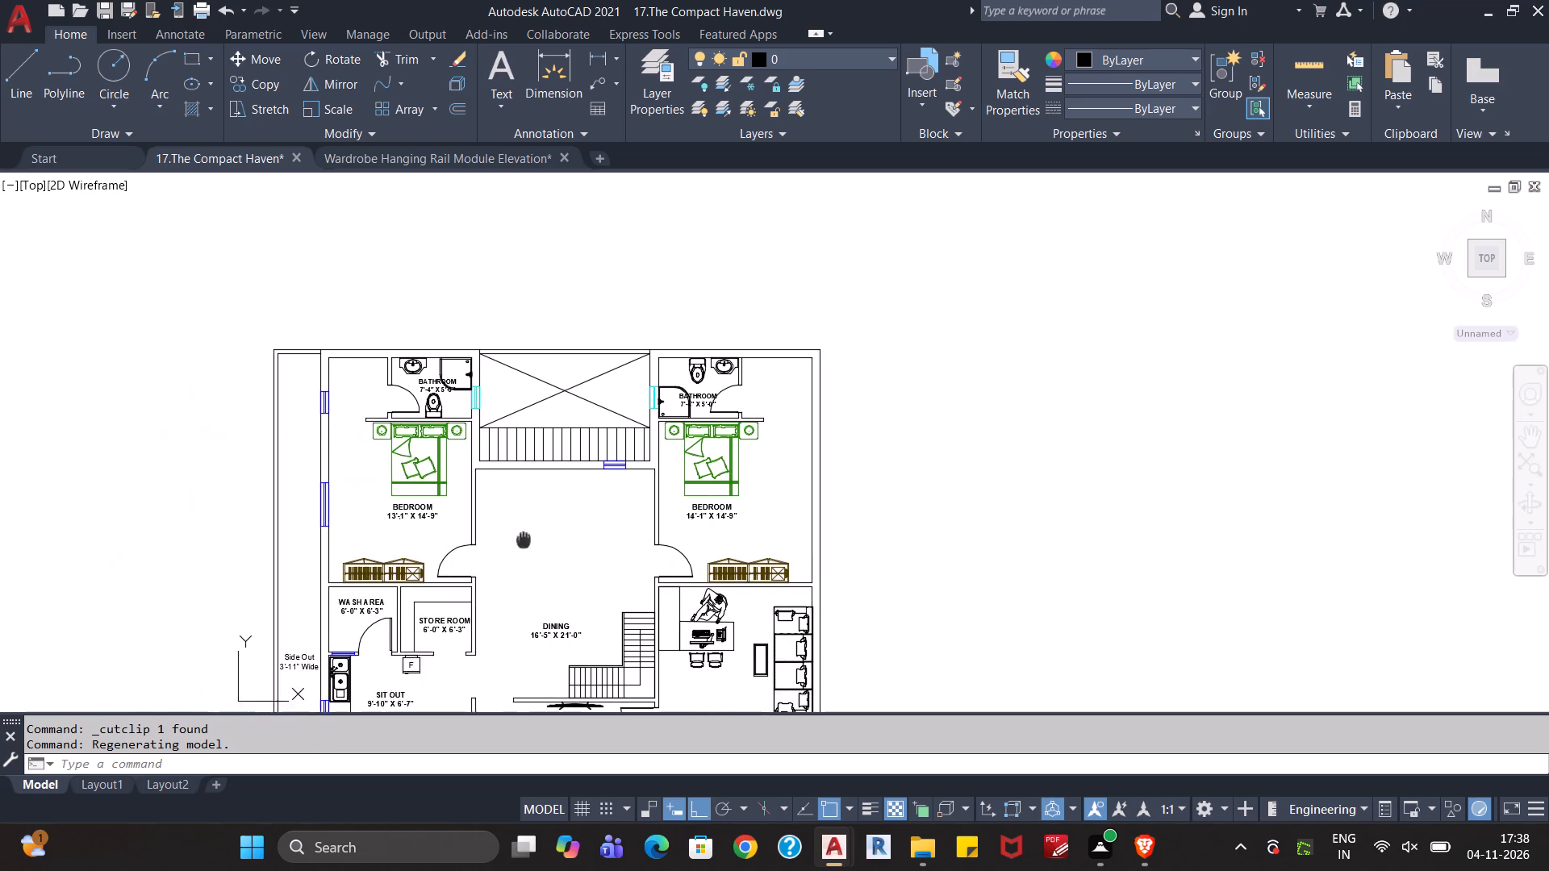
{"action": "scroll", "coordinate": [386, 395], "scroll_direction": "up", "scroll_amount": 2}
{"action": "middle_click_drag", "start_coordinate": [386, 382], "coordinate": [453, 465]}
{"action": "scroll", "coordinate": [386, 383], "scroll_direction": "up", "scroll_amount": 1}
{"action": "scroll", "coordinate": [432, 467], "scroll_direction": "up", "scroll_amount": 1}
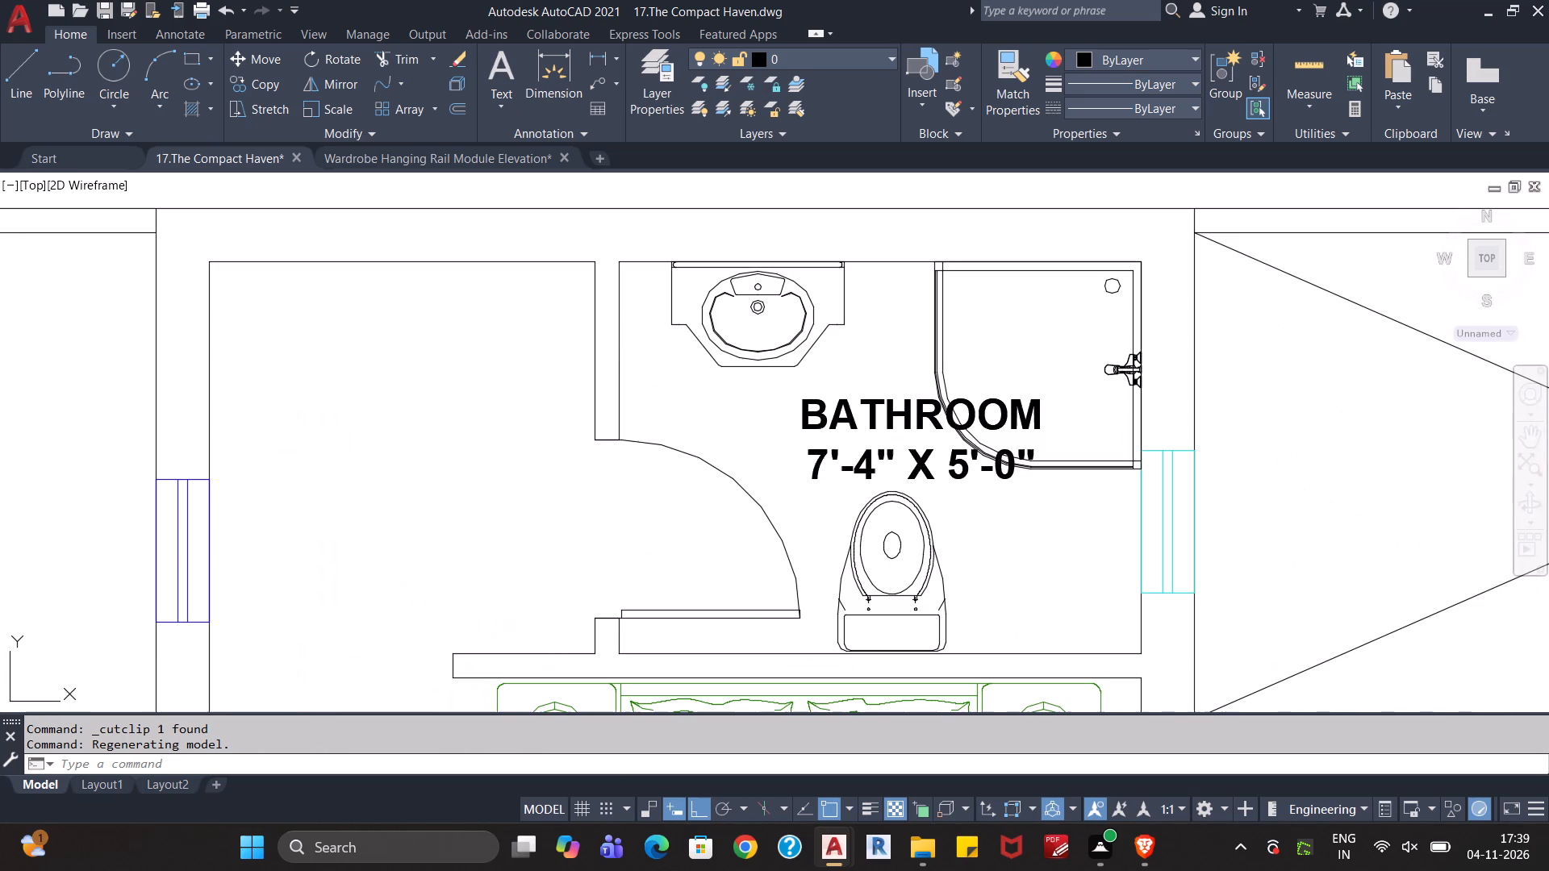
{"action": "key", "text": "ctrl+v"}
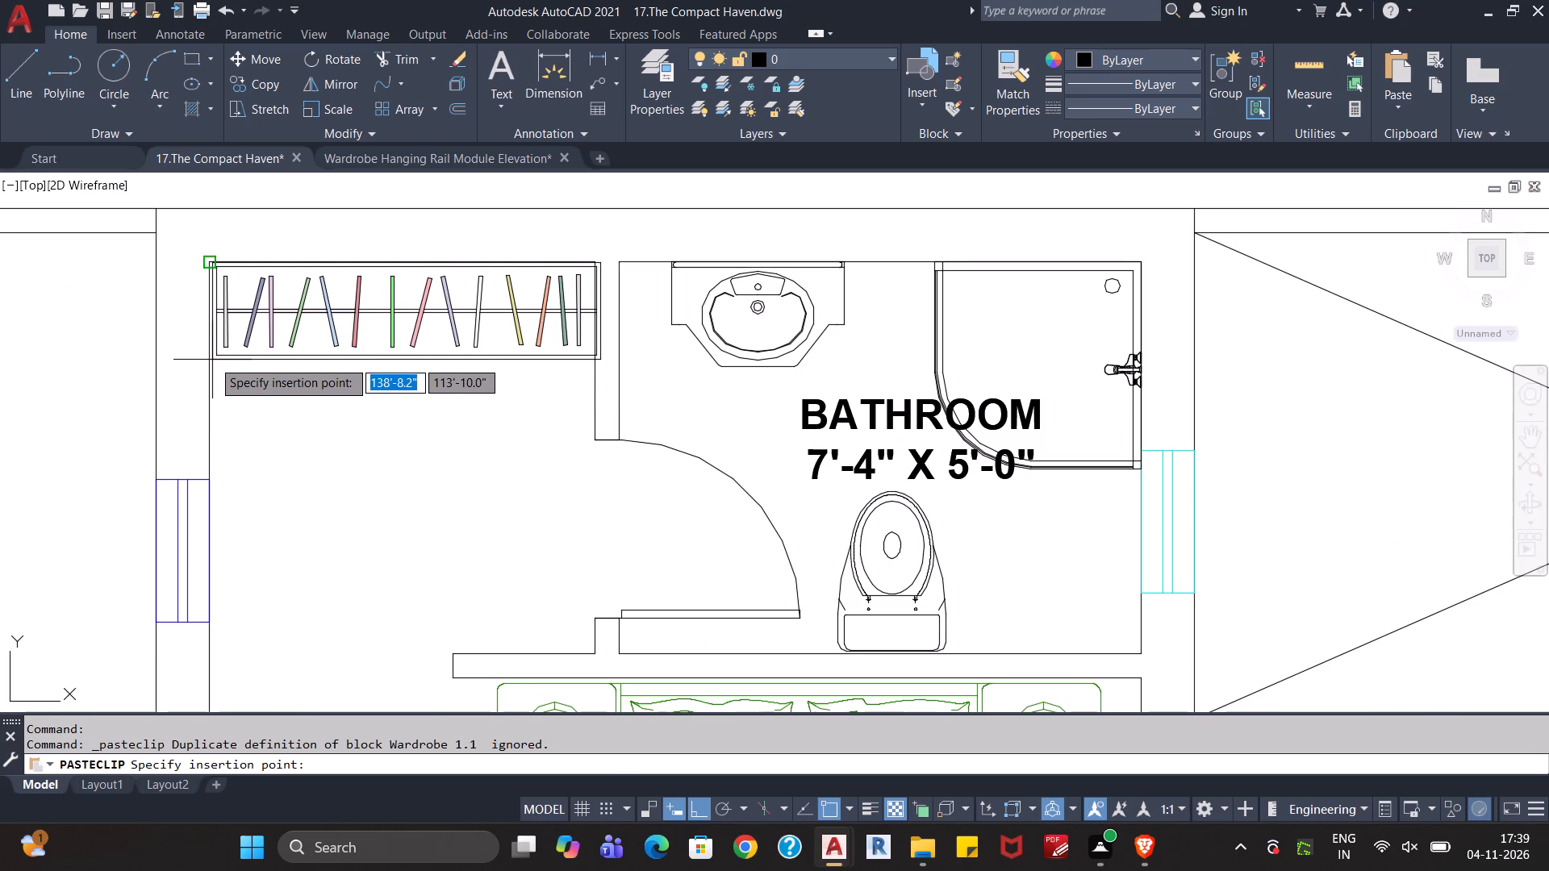
{"action": "left_click", "coordinate": [221, 398]}
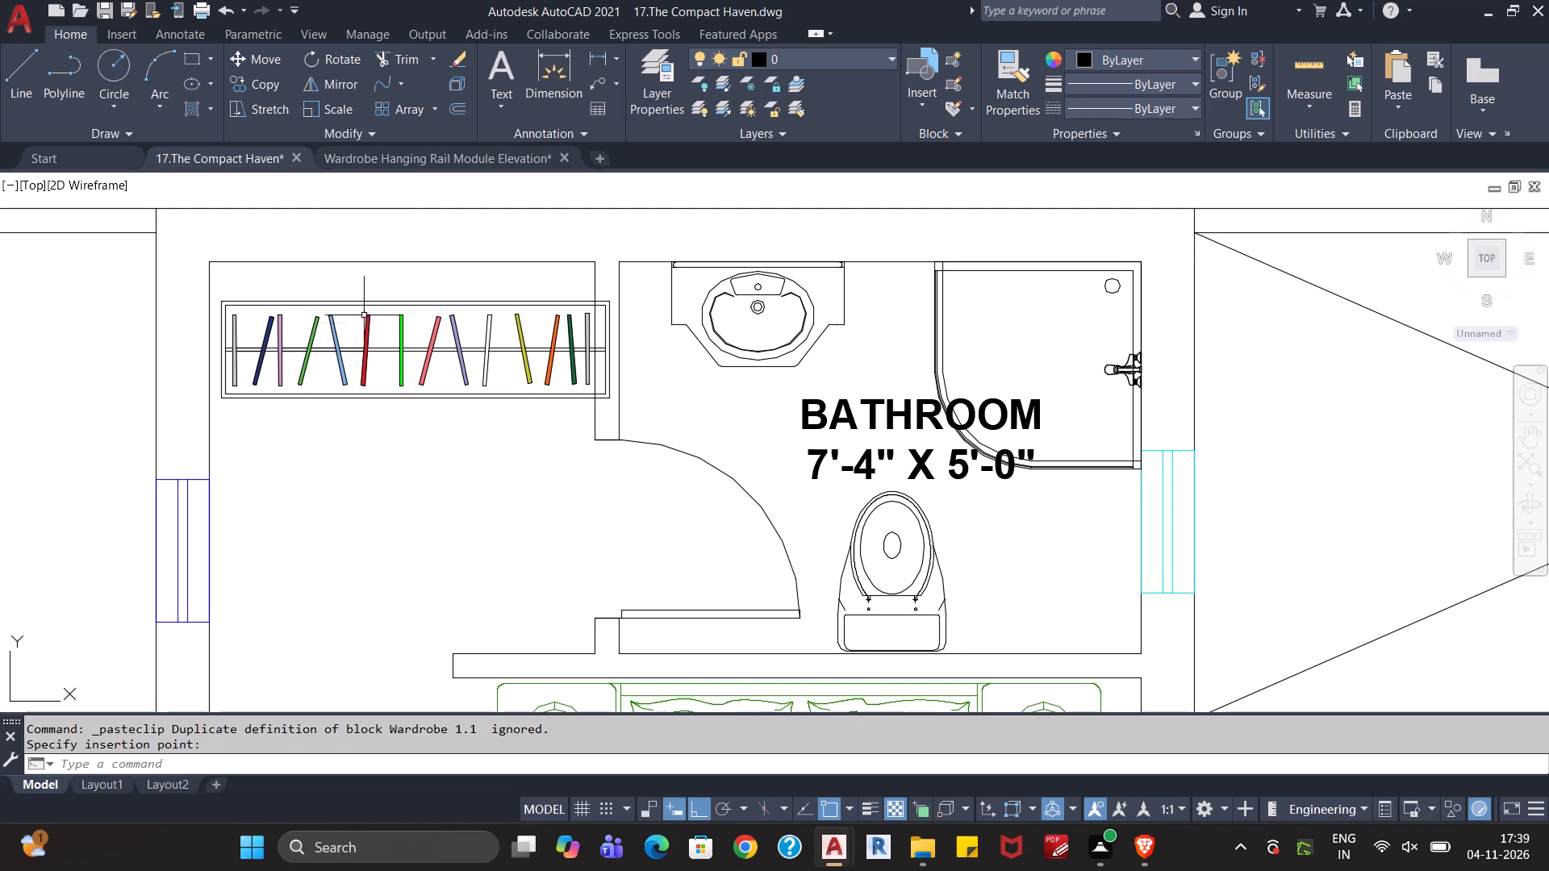
Scale the pasted wardrobe block down slightly about its centre so its width is closer to the bedroom recess.
{"action": "left_click", "coordinate": [400, 291]}
{"action": "left_click", "coordinate": [374, 338]}
{"action": "type", "text": "sc"}
{"action": "key", "text": "Return"}
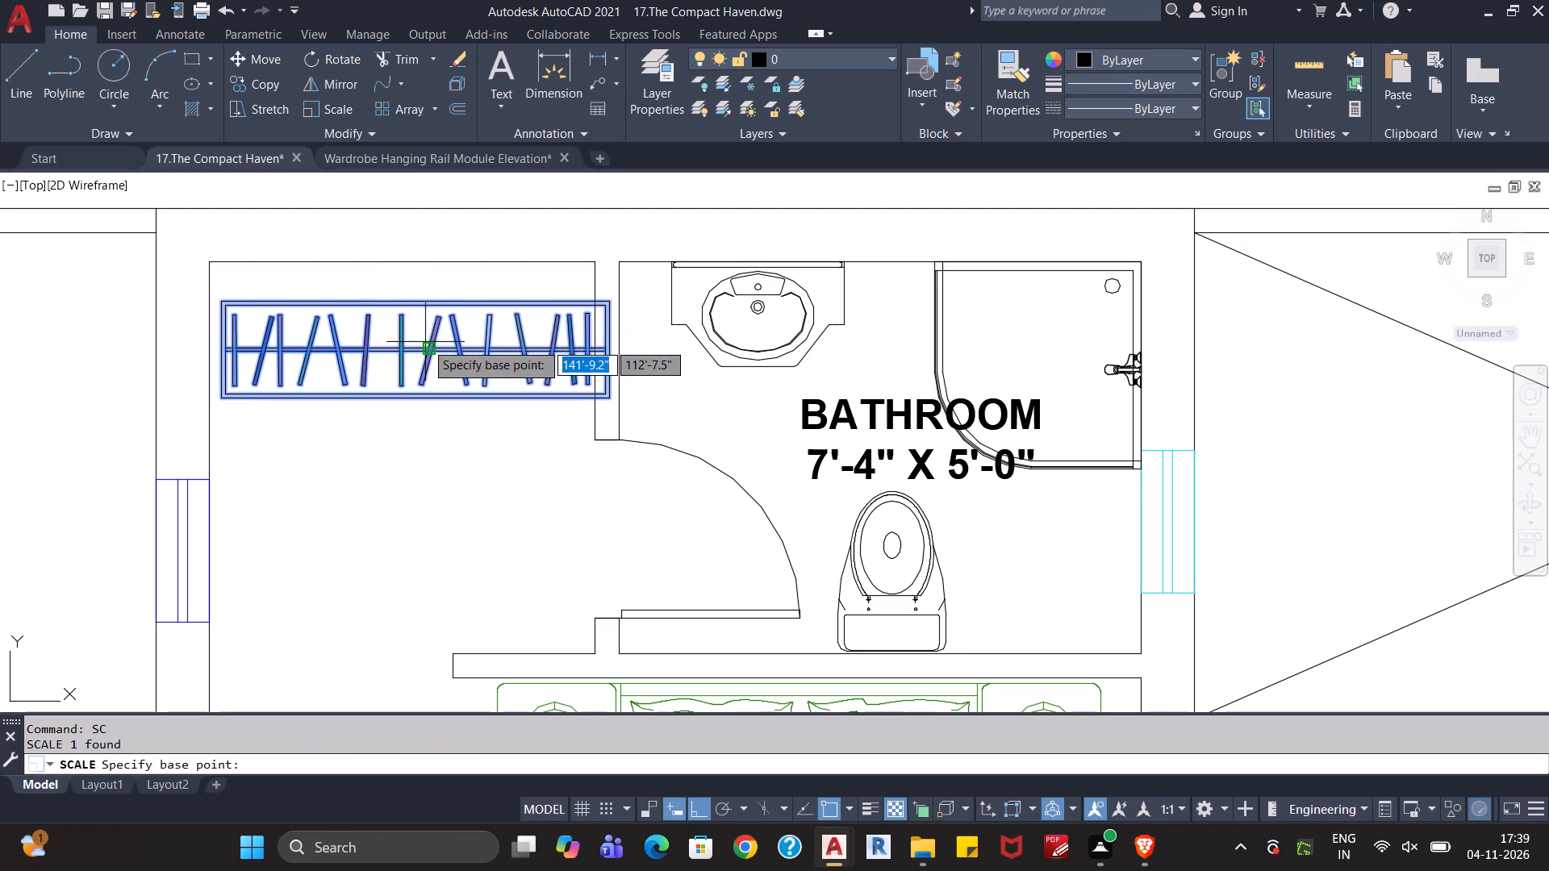
{"action": "left_click", "coordinate": [425, 344]}
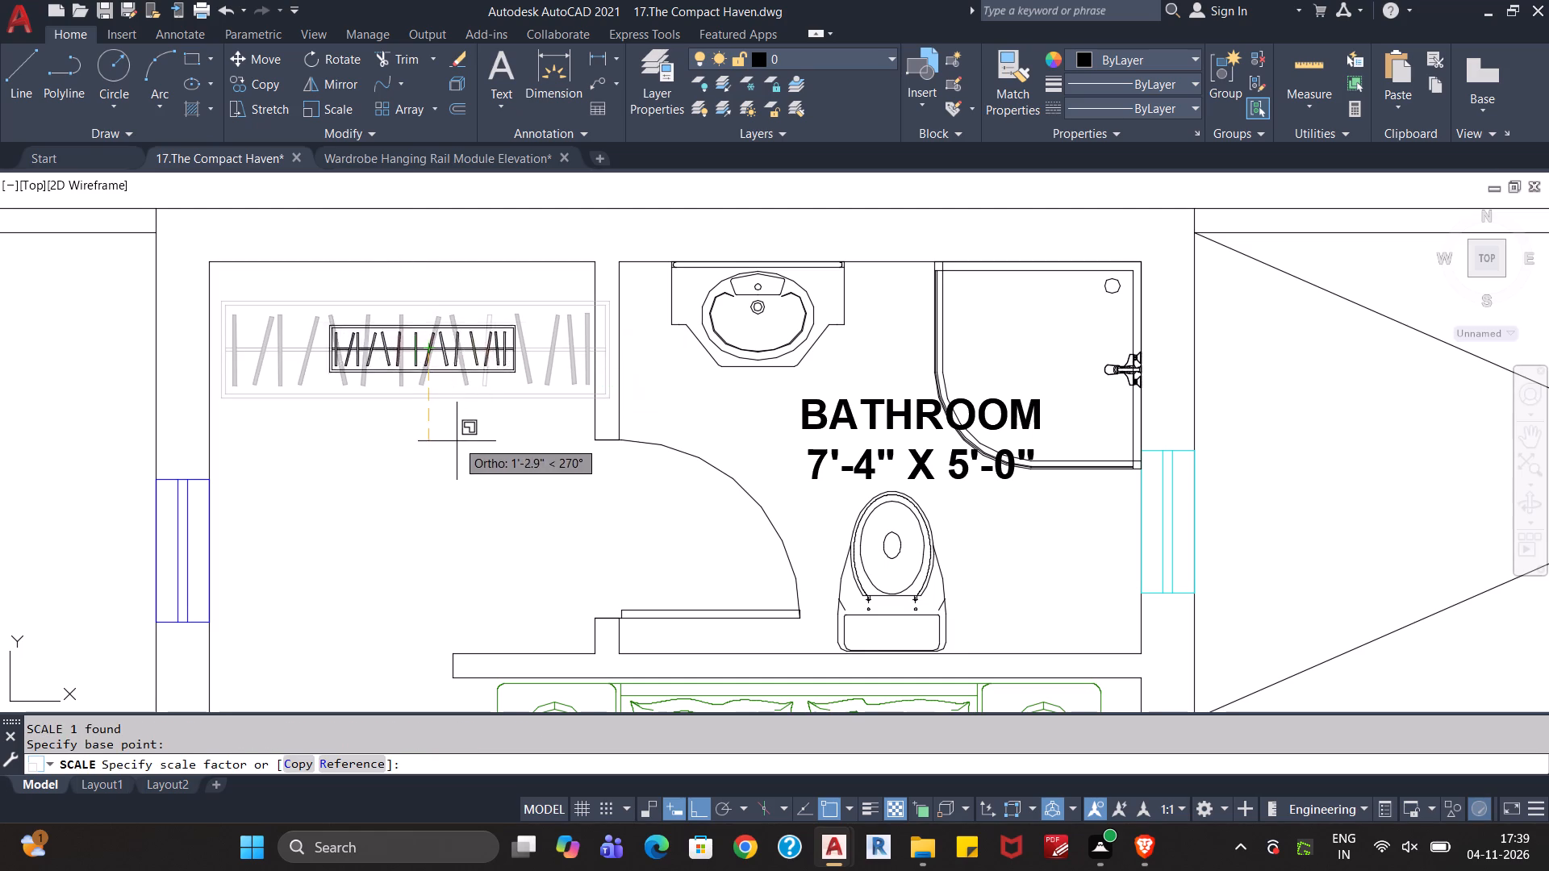
{"action": "left_click", "coordinate": [470, 530]}
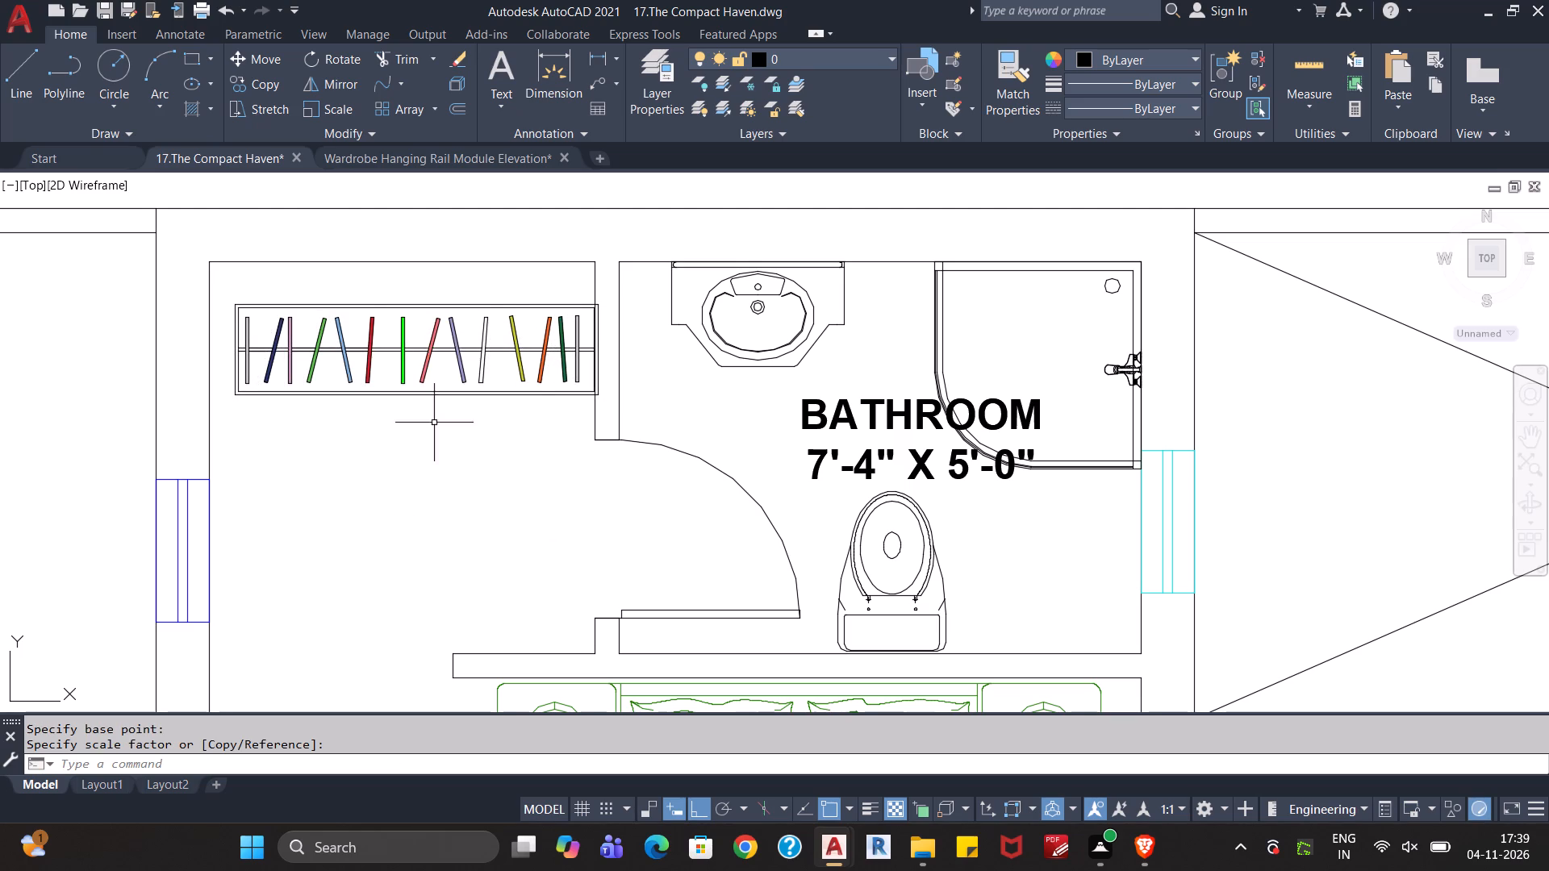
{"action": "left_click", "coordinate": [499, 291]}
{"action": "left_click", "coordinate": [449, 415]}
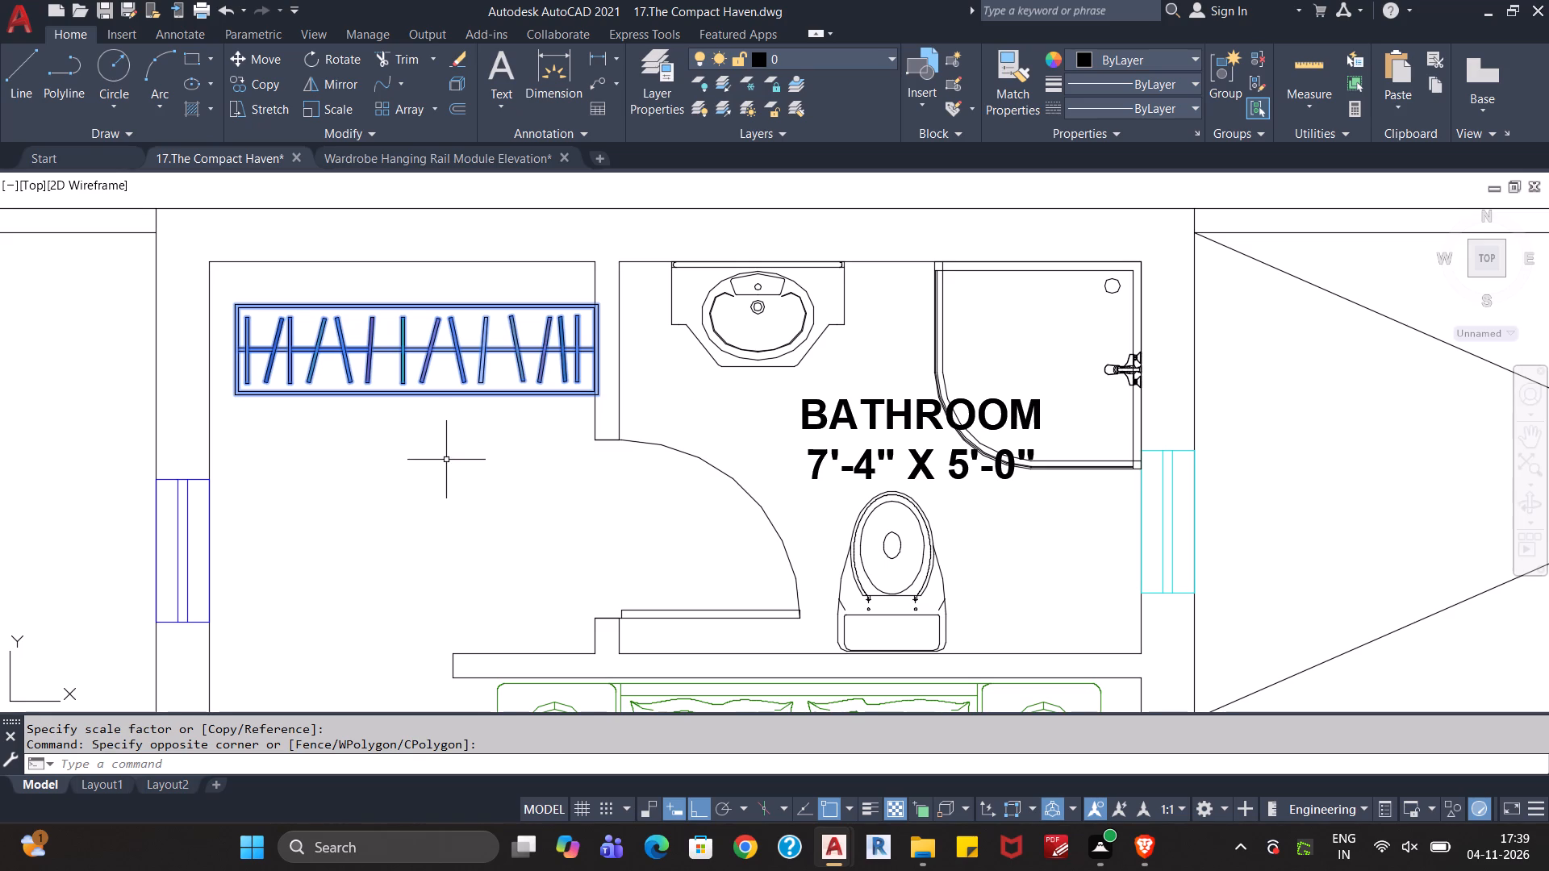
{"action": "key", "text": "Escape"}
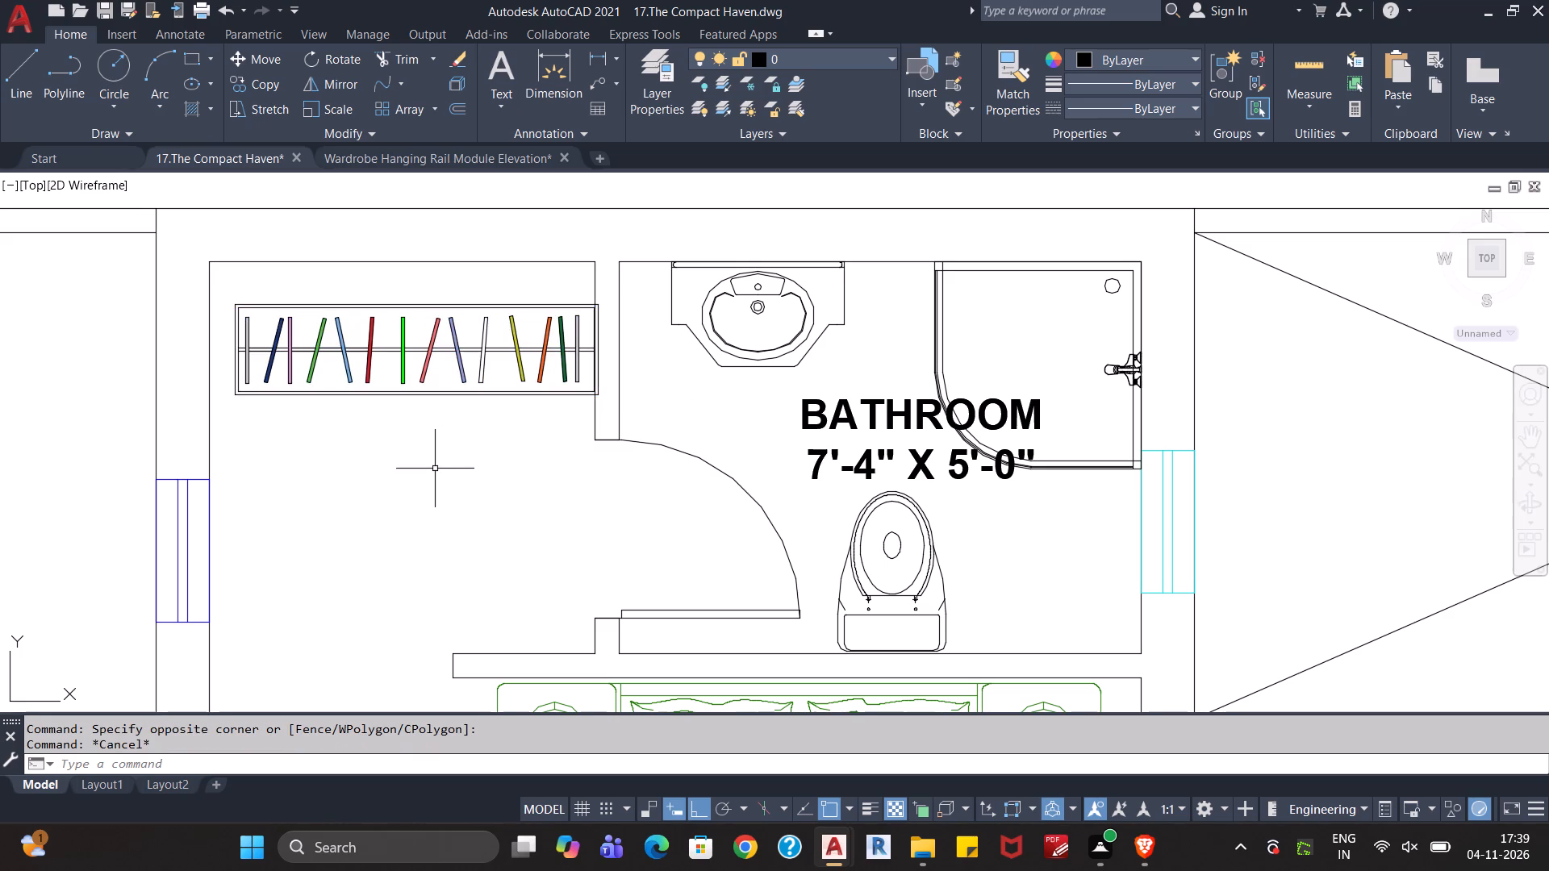
Align the Wardrobe 1.1 block's upper corners to the recess corners beside the bathroom, scaling it to fit the alignment points.
{"action": "left_click", "coordinate": [457, 298]}
{"action": "left_click", "coordinate": [440, 338]}
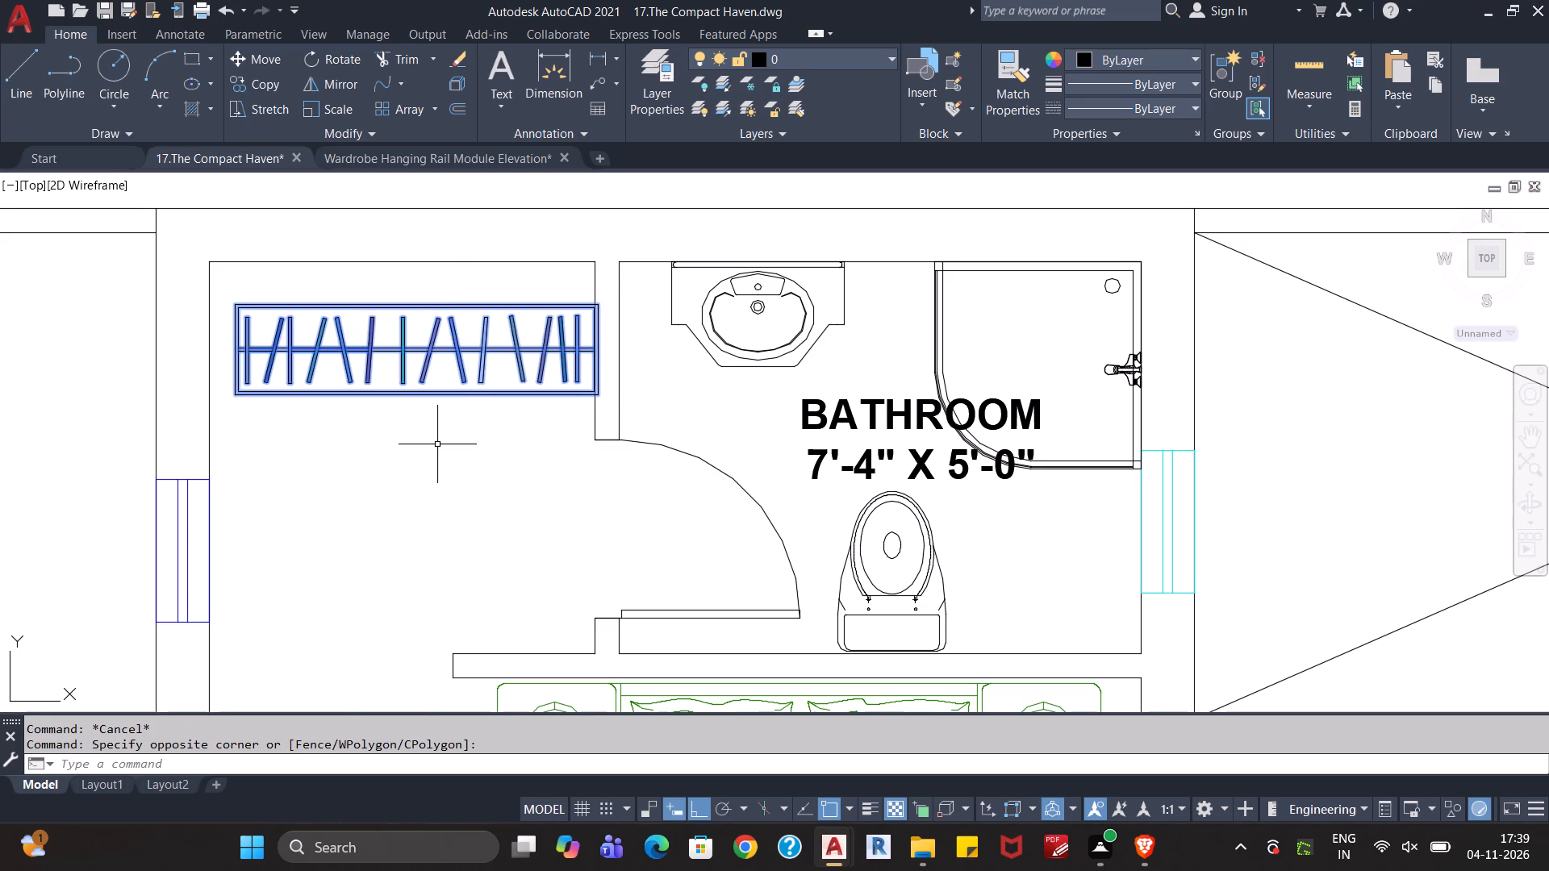
{"action": "type", "text": "al"}
{"action": "key", "text": "Return"}
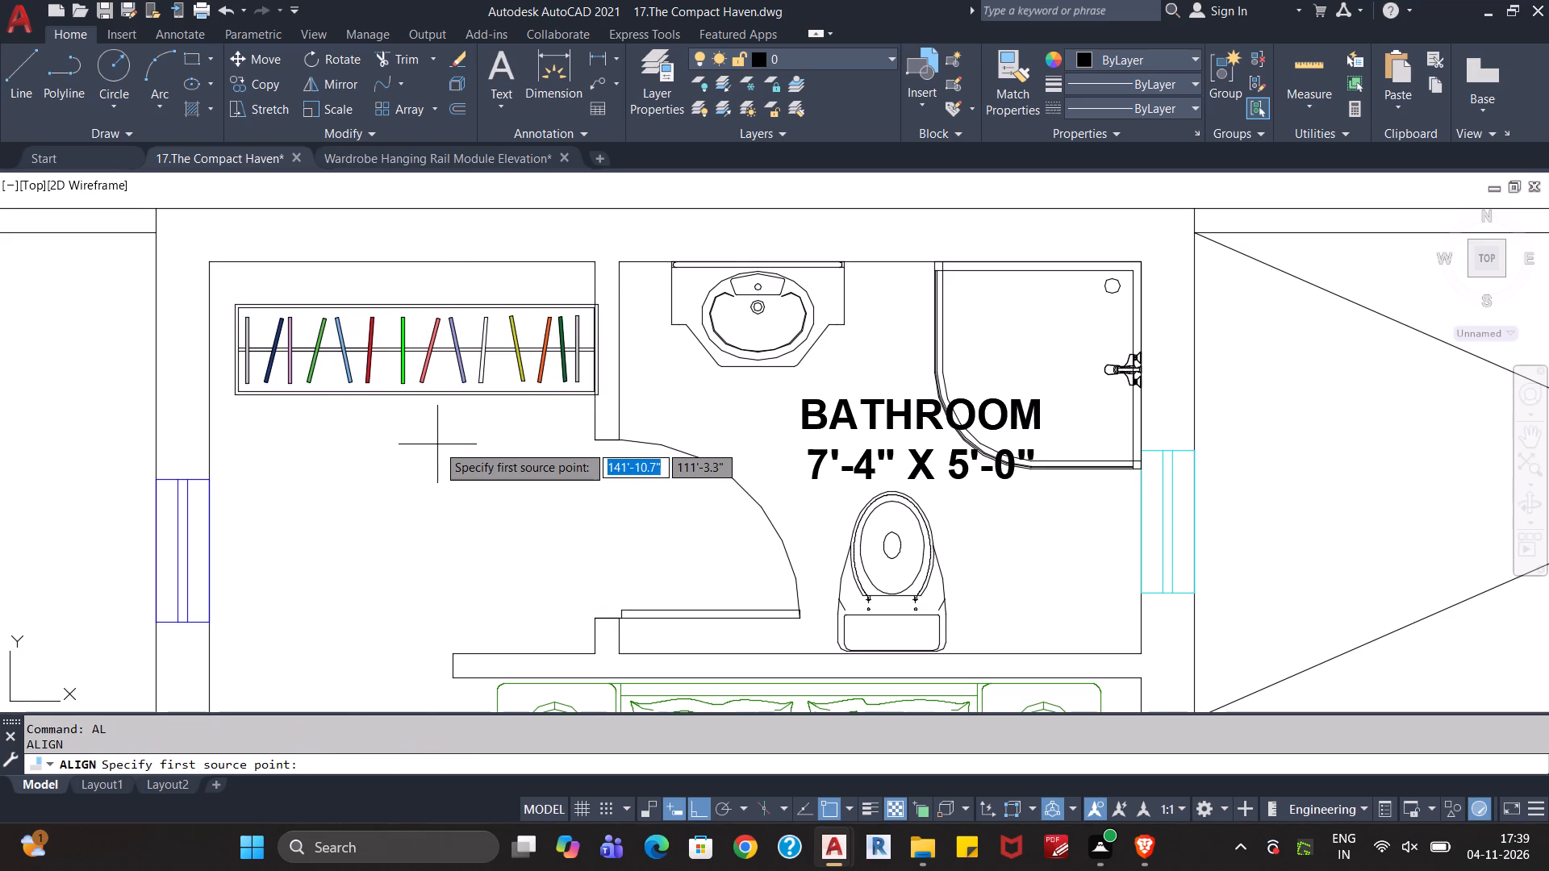
{"action": "scroll", "coordinate": [593, 301], "scroll_direction": "up", "scroll_amount": 2}
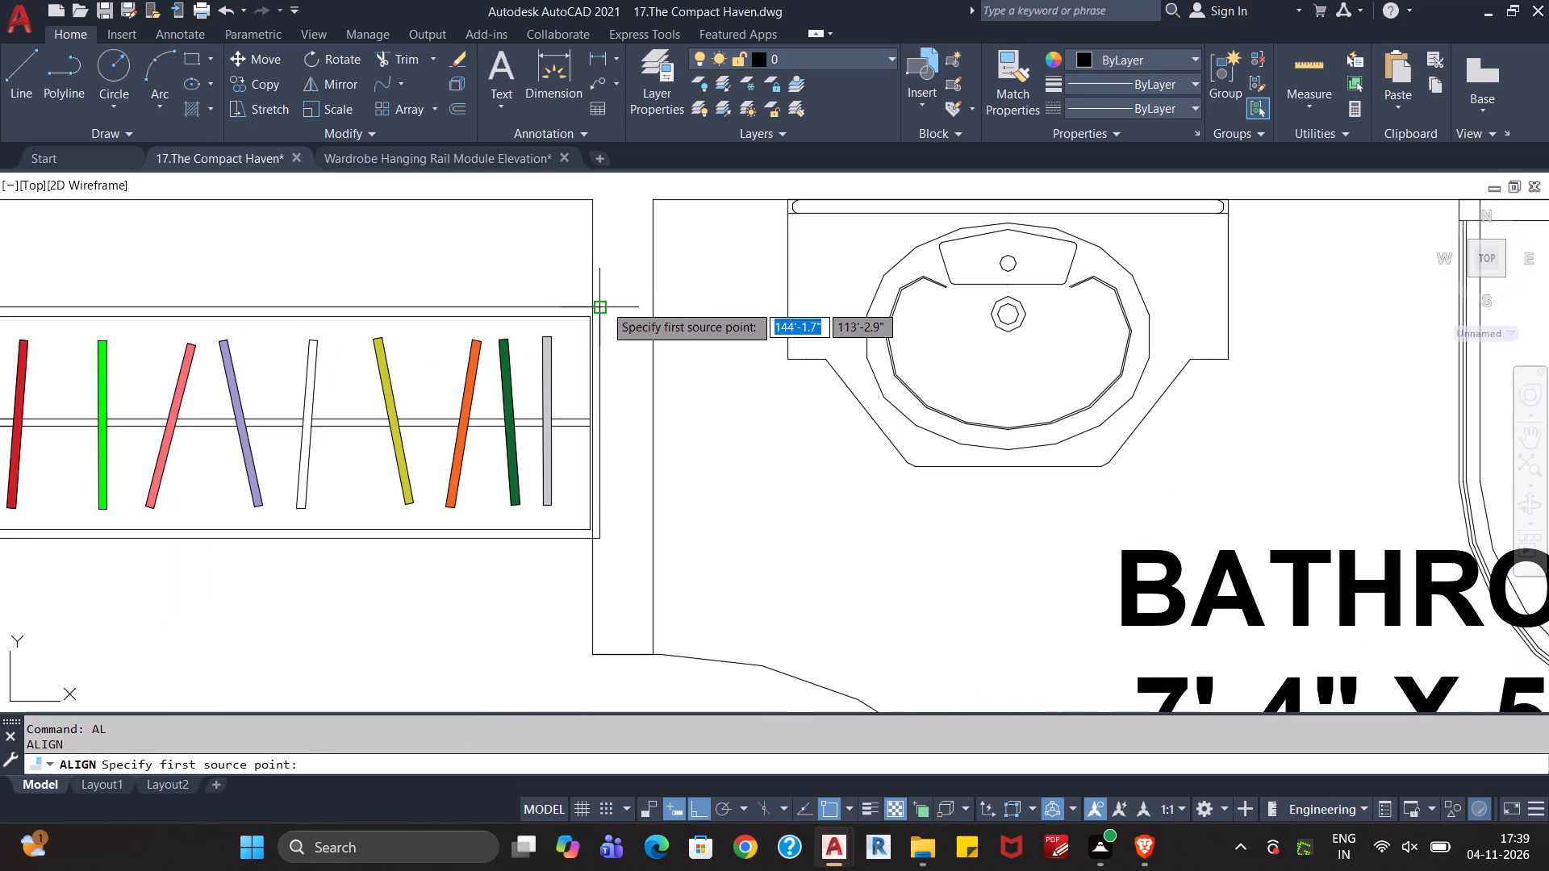
{"action": "left_click", "coordinate": [604, 304]}
{"action": "left_click", "coordinate": [592, 199]}
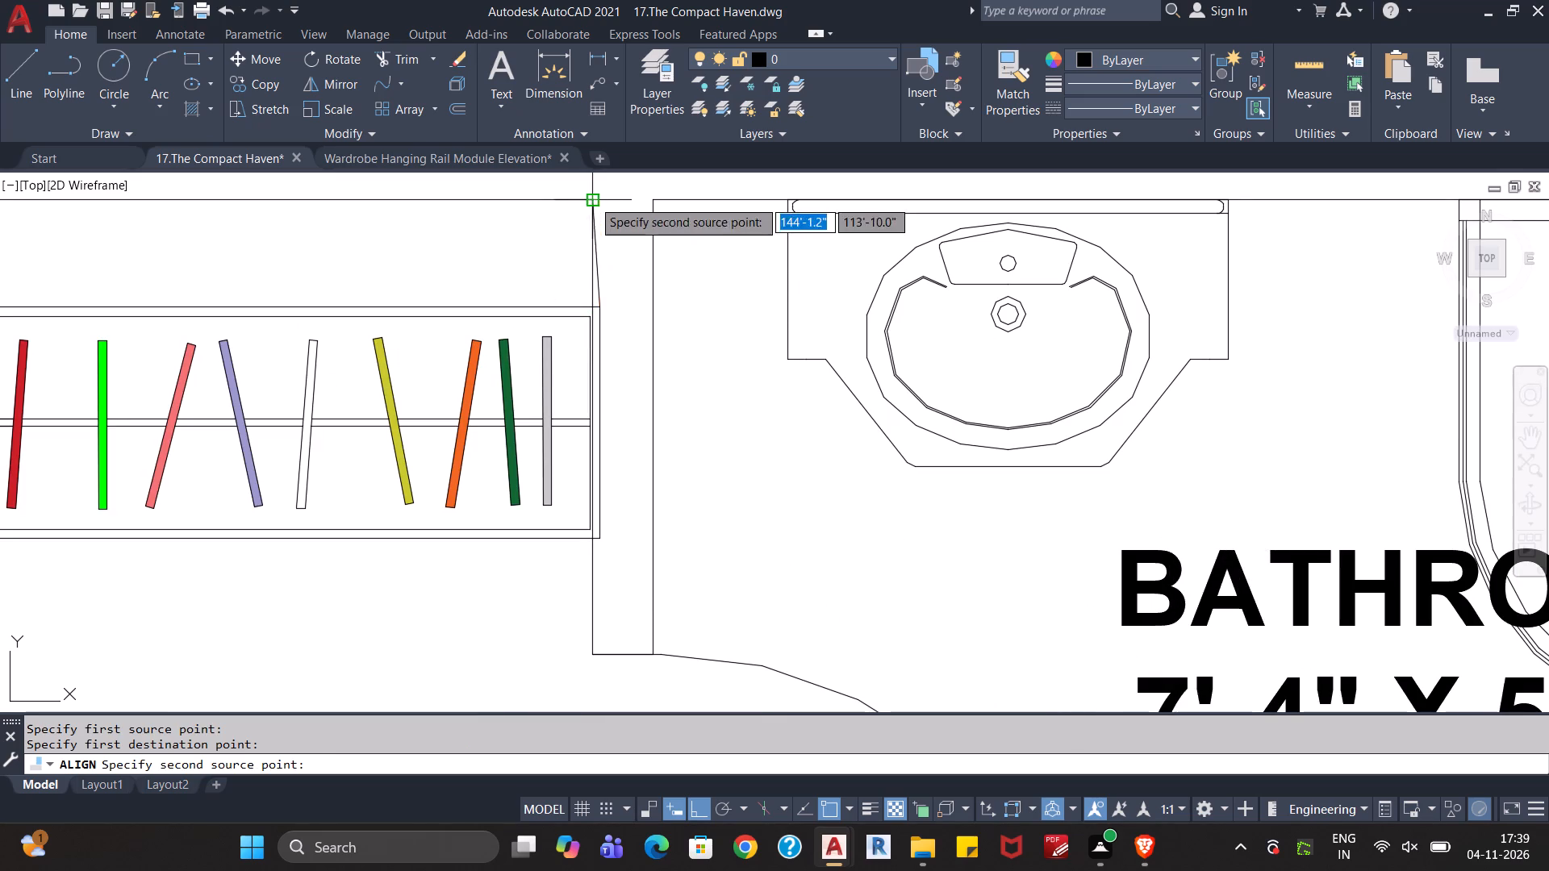
{"action": "scroll", "coordinate": [456, 275], "scroll_direction": "down", "scroll_amount": 2}
{"action": "middle_click_drag", "start_coordinate": [186, 273], "coordinate": [396, 328]}
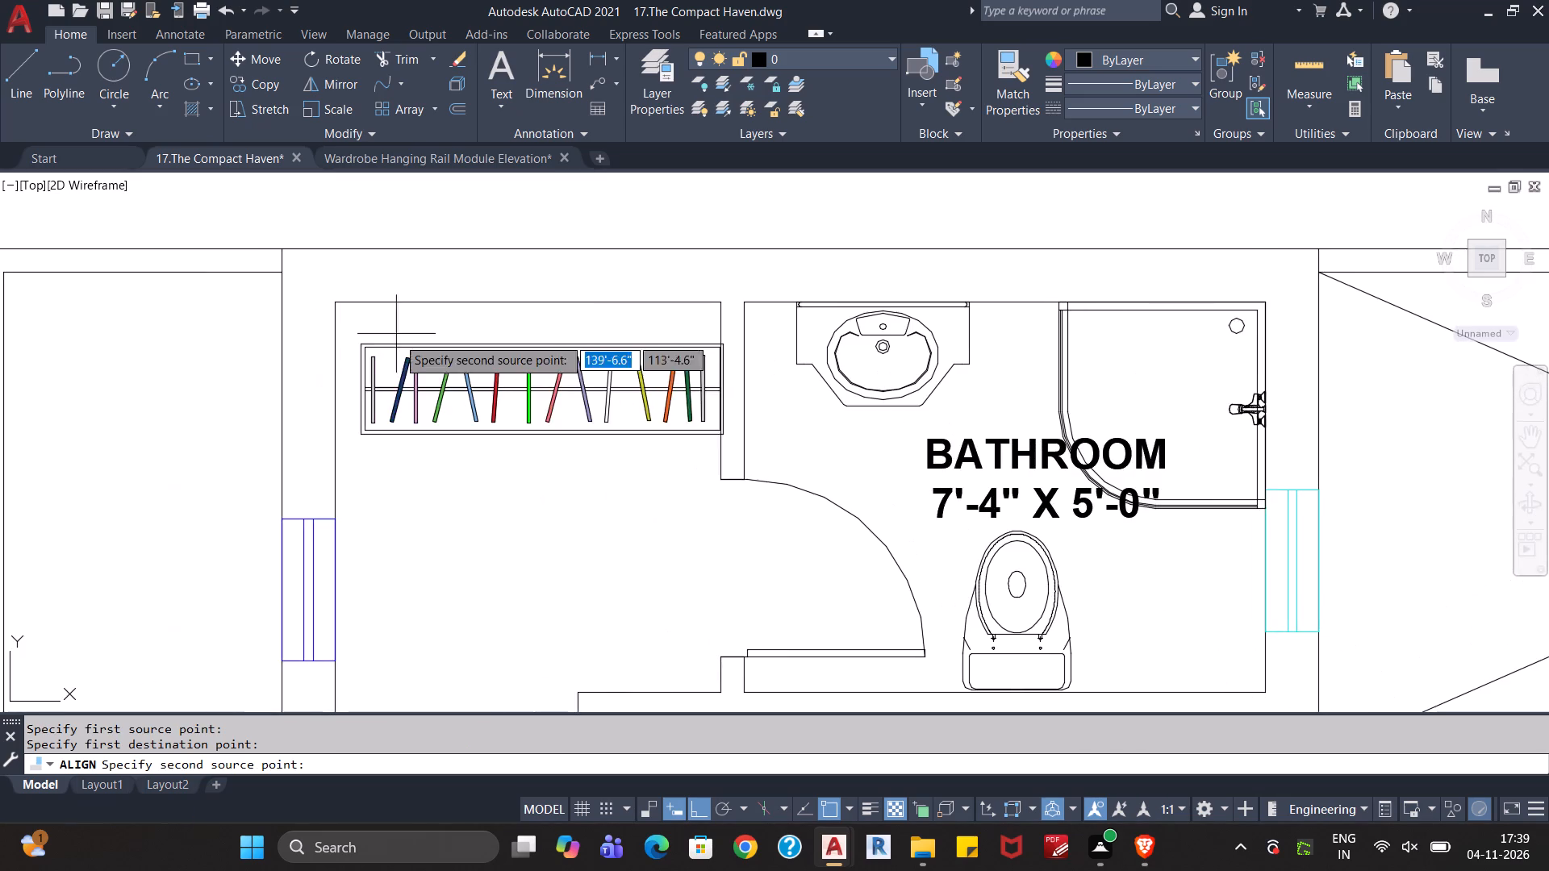
{"action": "scroll", "coordinate": [367, 341], "scroll_direction": "up", "scroll_amount": 2}
{"action": "left_click", "coordinate": [346, 350]}
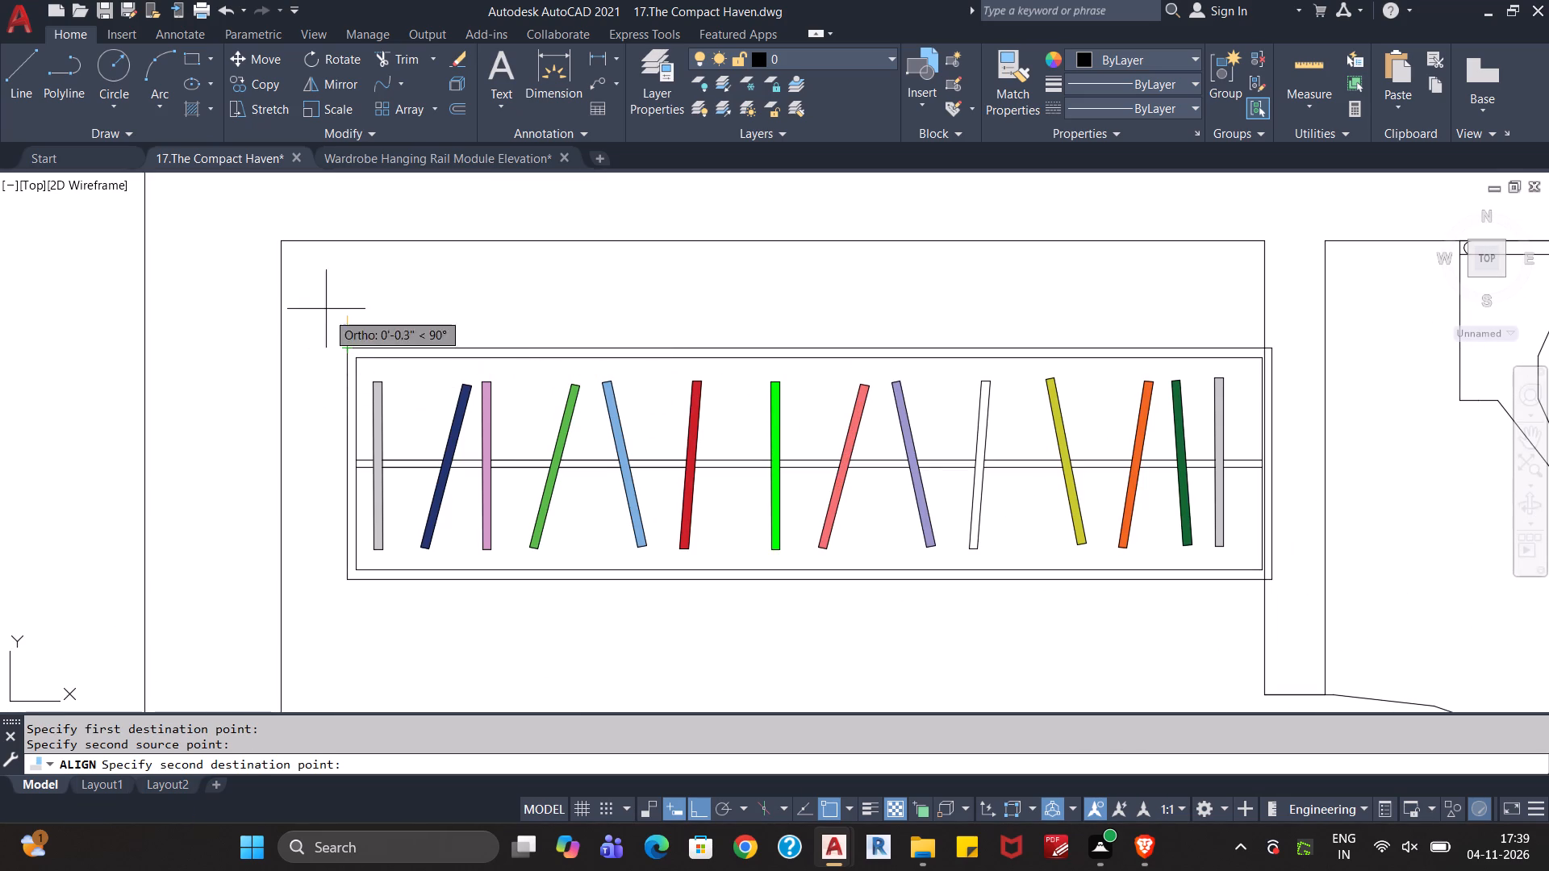
{"action": "left_click", "coordinate": [280, 245]}
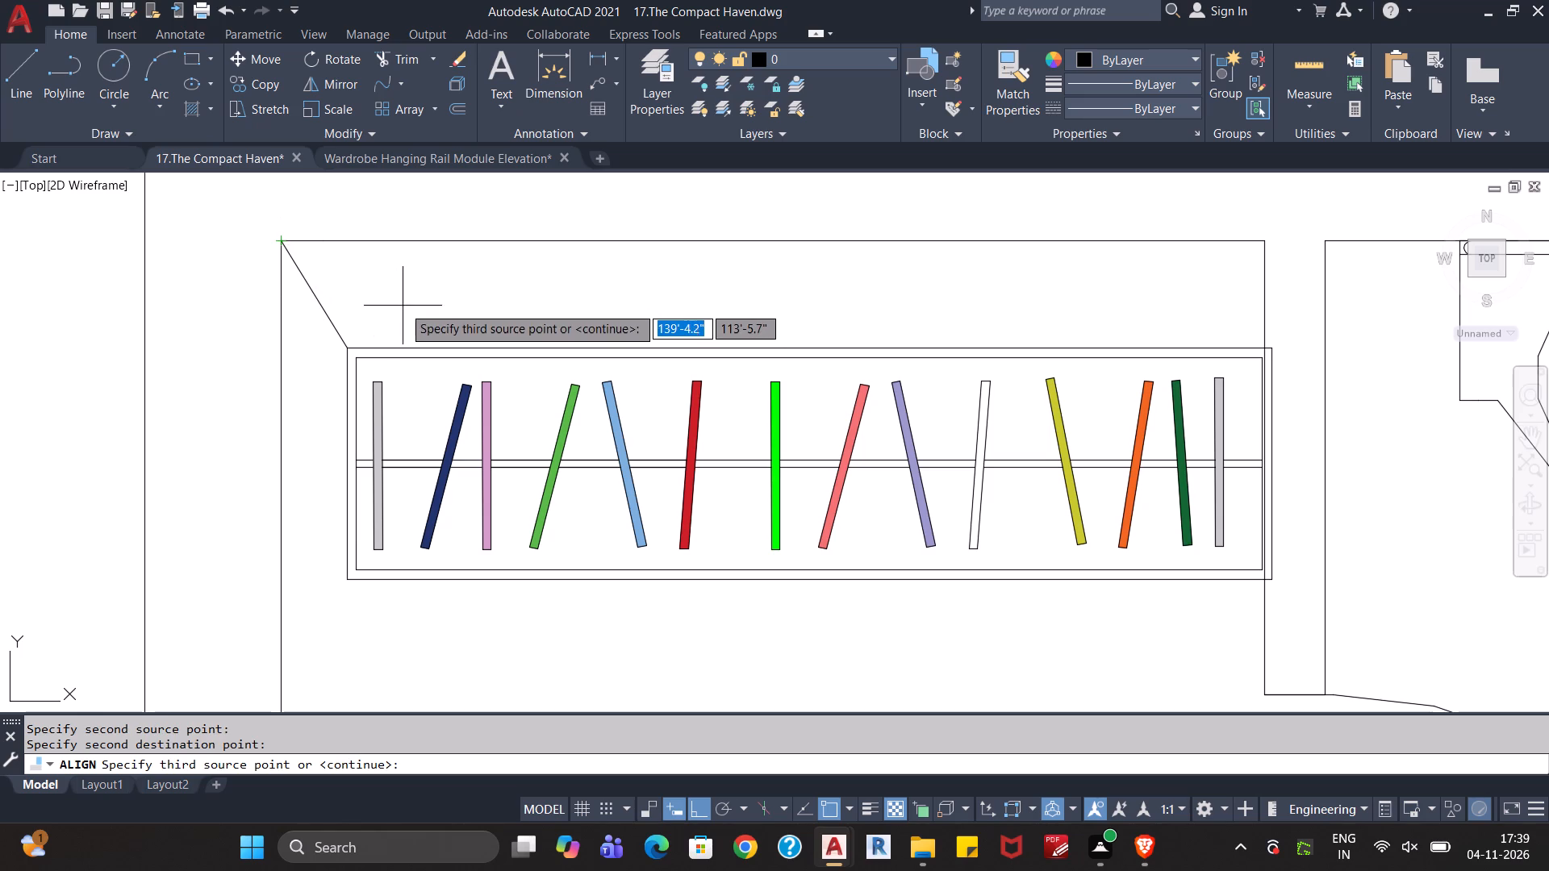
{"action": "key", "text": "Return"}
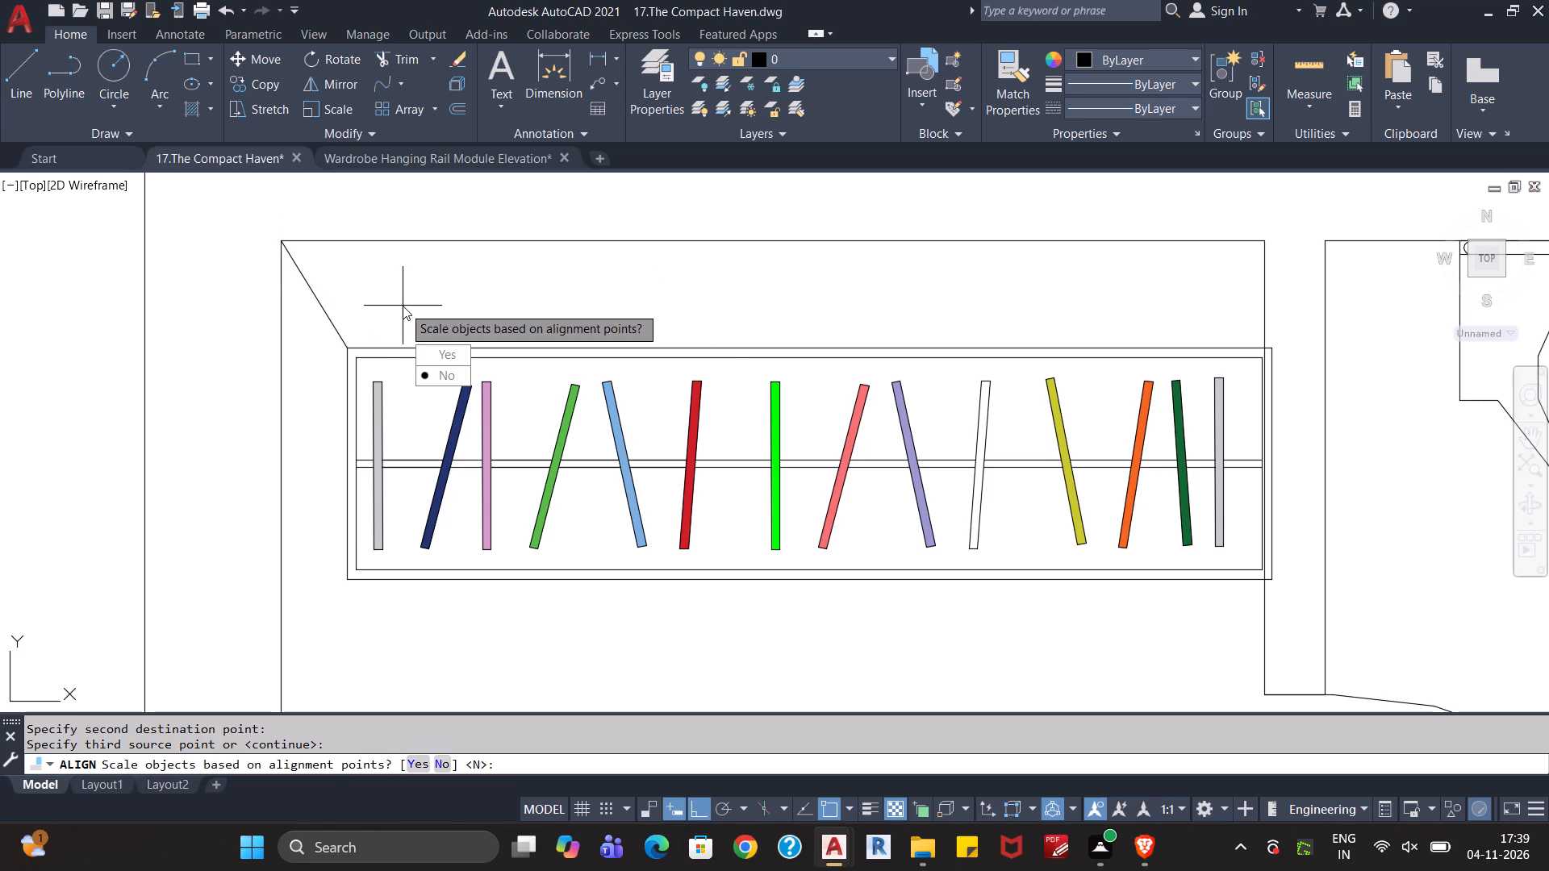
{"action": "key", "text": "y"}
{"action": "key", "text": "Return"}
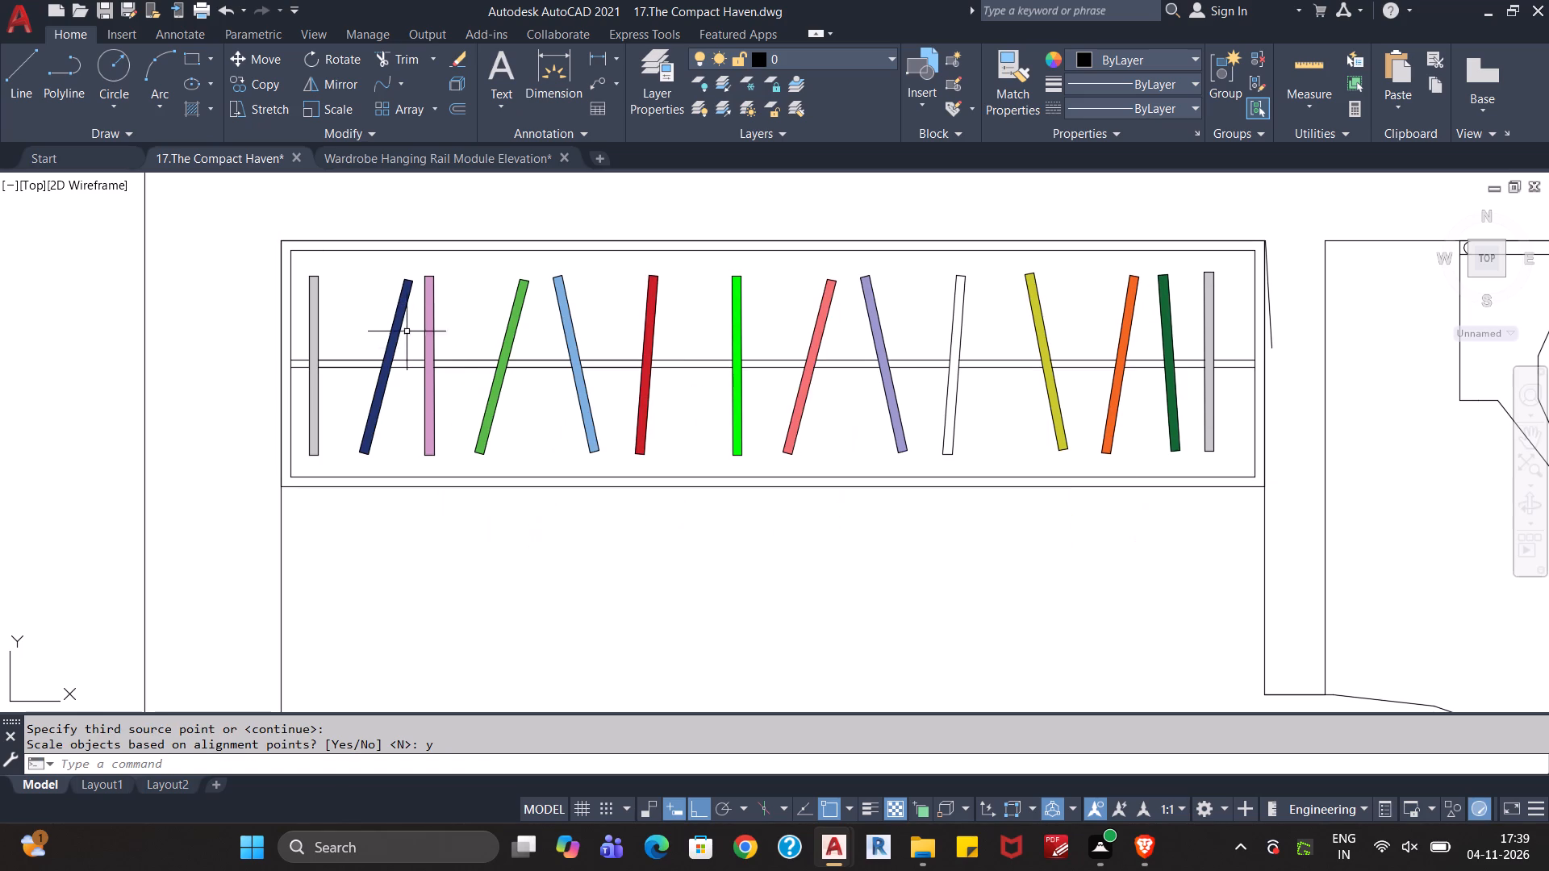
Copy the fitted wardrobe block and paste it into the 14'-1" X 14'-9" bedroom's recess beside its bathroom.
{"action": "scroll", "coordinate": [551, 490], "scroll_direction": "down", "scroll_amount": 2}
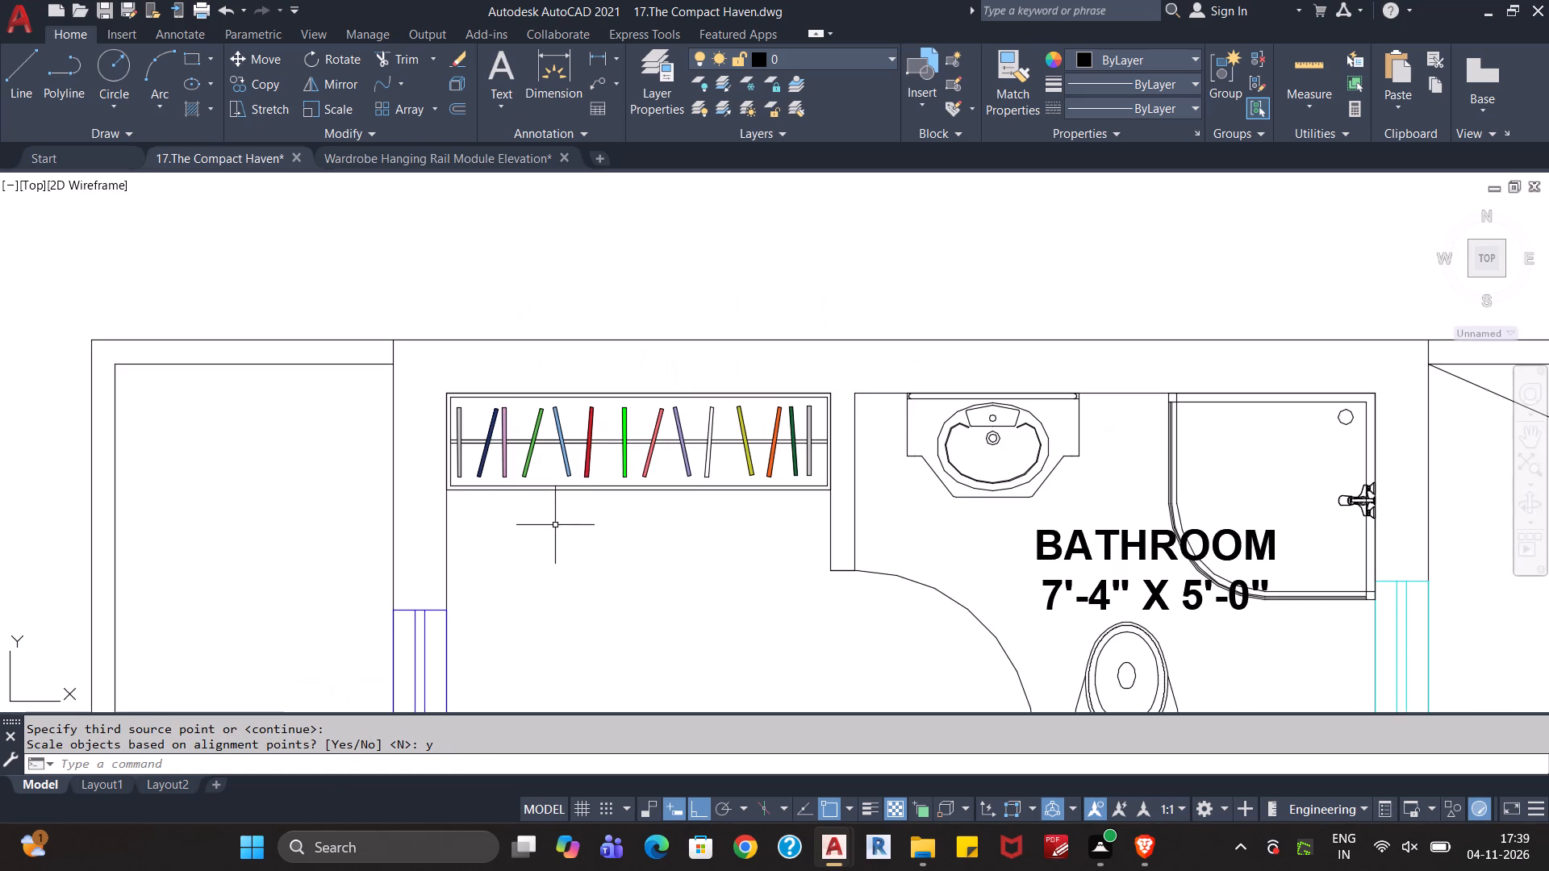
{"action": "middle_click_drag", "start_coordinate": [572, 539], "coordinate": [563, 503]}
{"action": "scroll", "coordinate": [563, 503], "scroll_direction": "down", "scroll_amount": 2}
{"action": "middle_click_drag", "start_coordinate": [566, 529], "coordinate": [584, 448]}
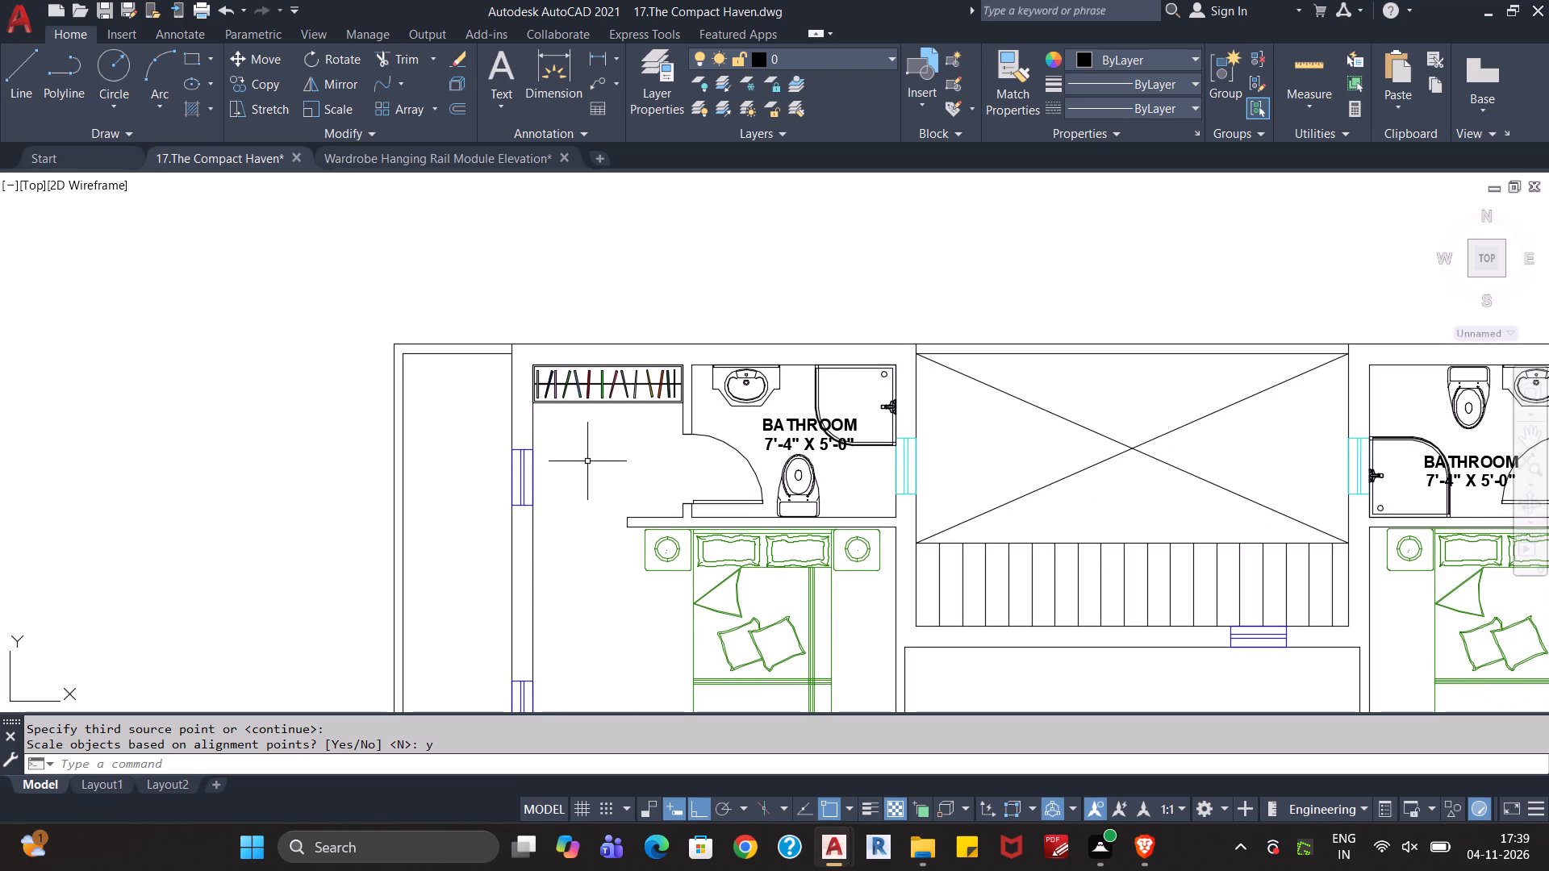
{"action": "scroll", "coordinate": [587, 463], "scroll_direction": "down", "scroll_amount": 1}
{"action": "middle_click_drag", "start_coordinate": [588, 464], "coordinate": [505, 474]}
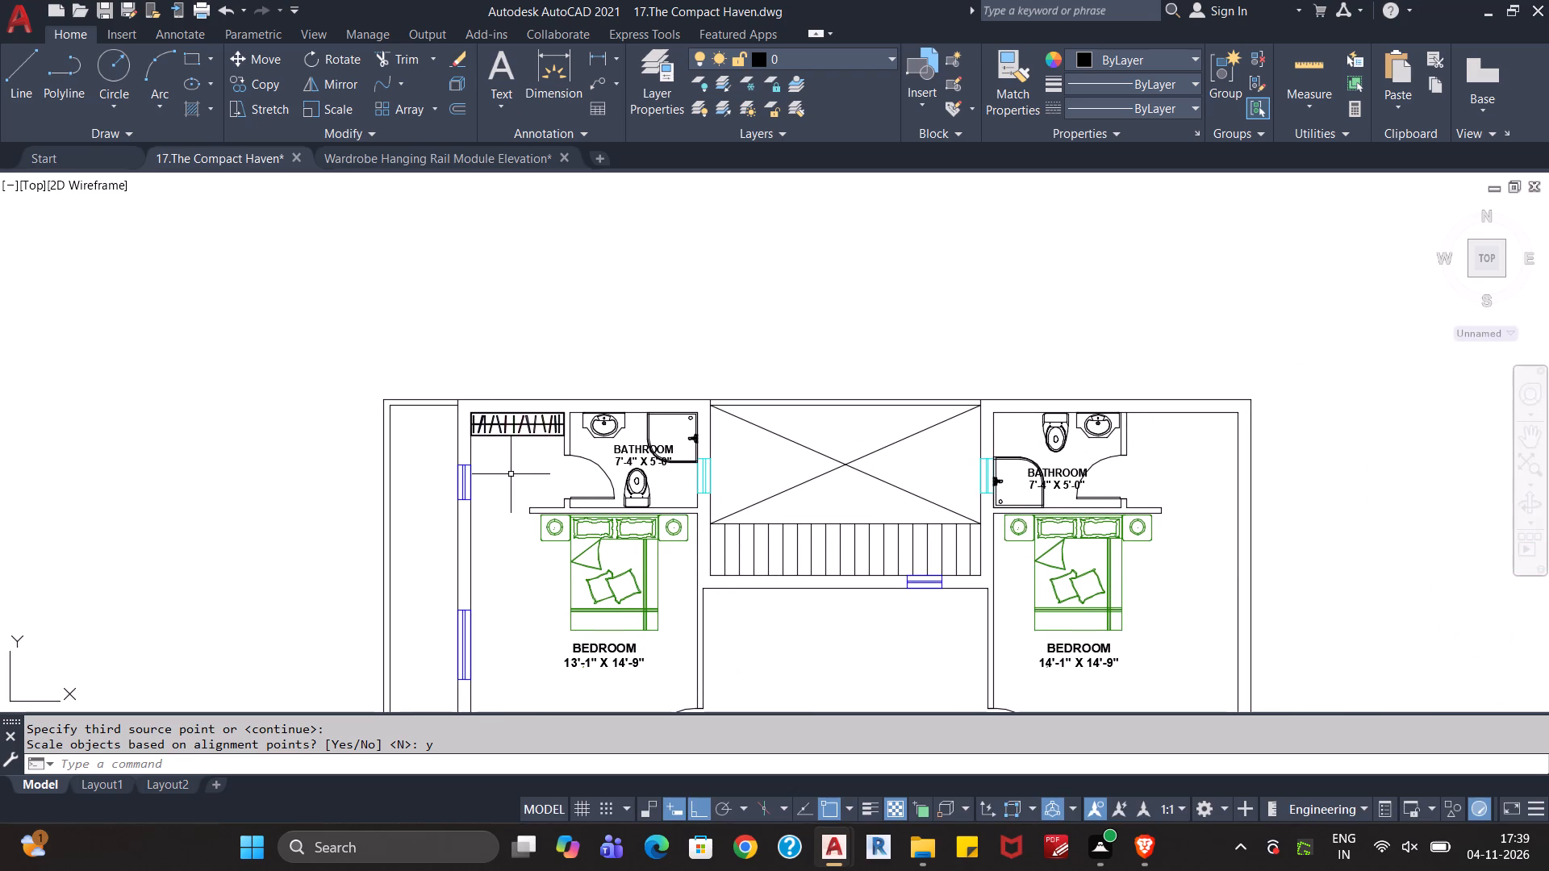
{"action": "left_click", "coordinate": [527, 428]}
{"action": "key", "text": "ctrl+c"}
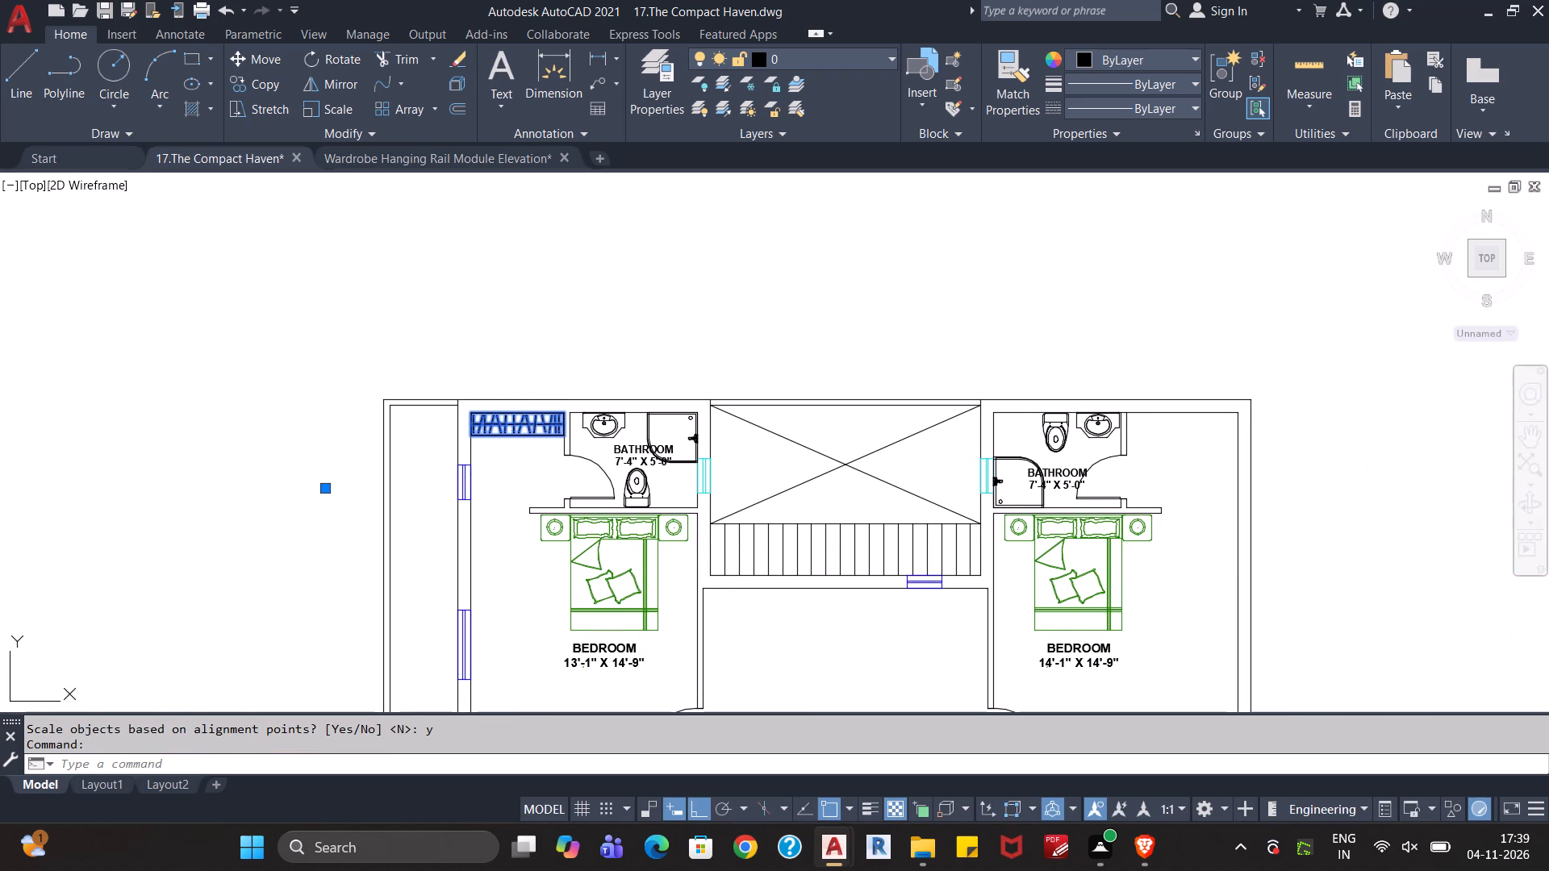
{"action": "key", "text": "ctrl+v"}
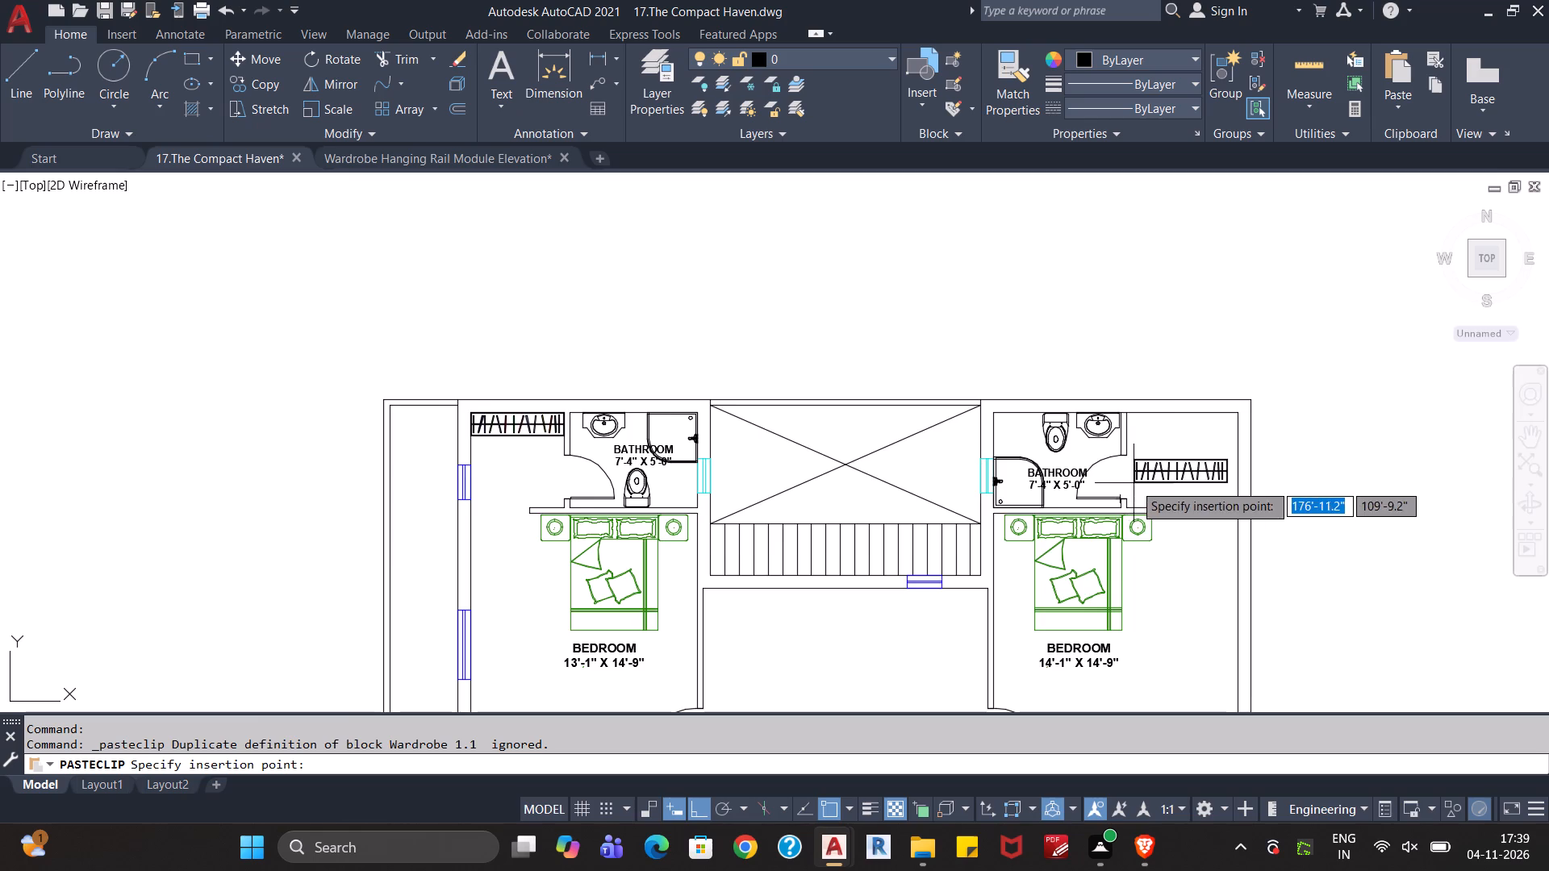
{"action": "middle_click_drag", "start_coordinate": [1134, 483], "coordinate": [883, 531]}
{"action": "scroll", "coordinate": [902, 519], "scroll_direction": "up", "scroll_amount": 2}
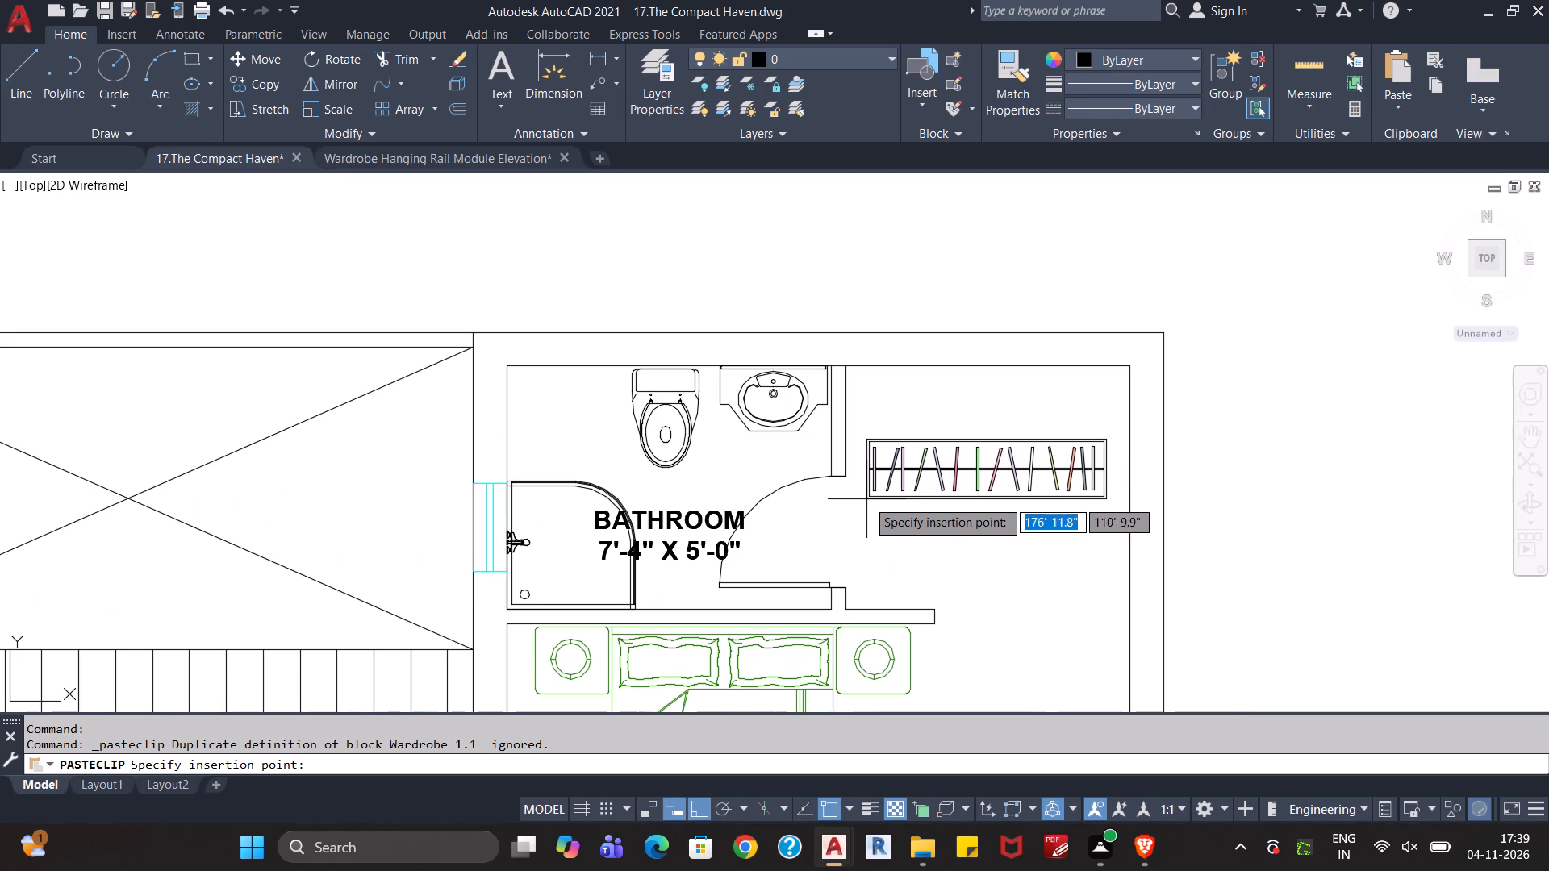
{"action": "left_click", "coordinate": [875, 494]}
Align the pasted wardrobe's upper corners to the second recess's upper corners, scaling it to span the full width between the walls.
{"action": "scroll", "coordinate": [878, 447], "scroll_direction": "up", "scroll_amount": 3}
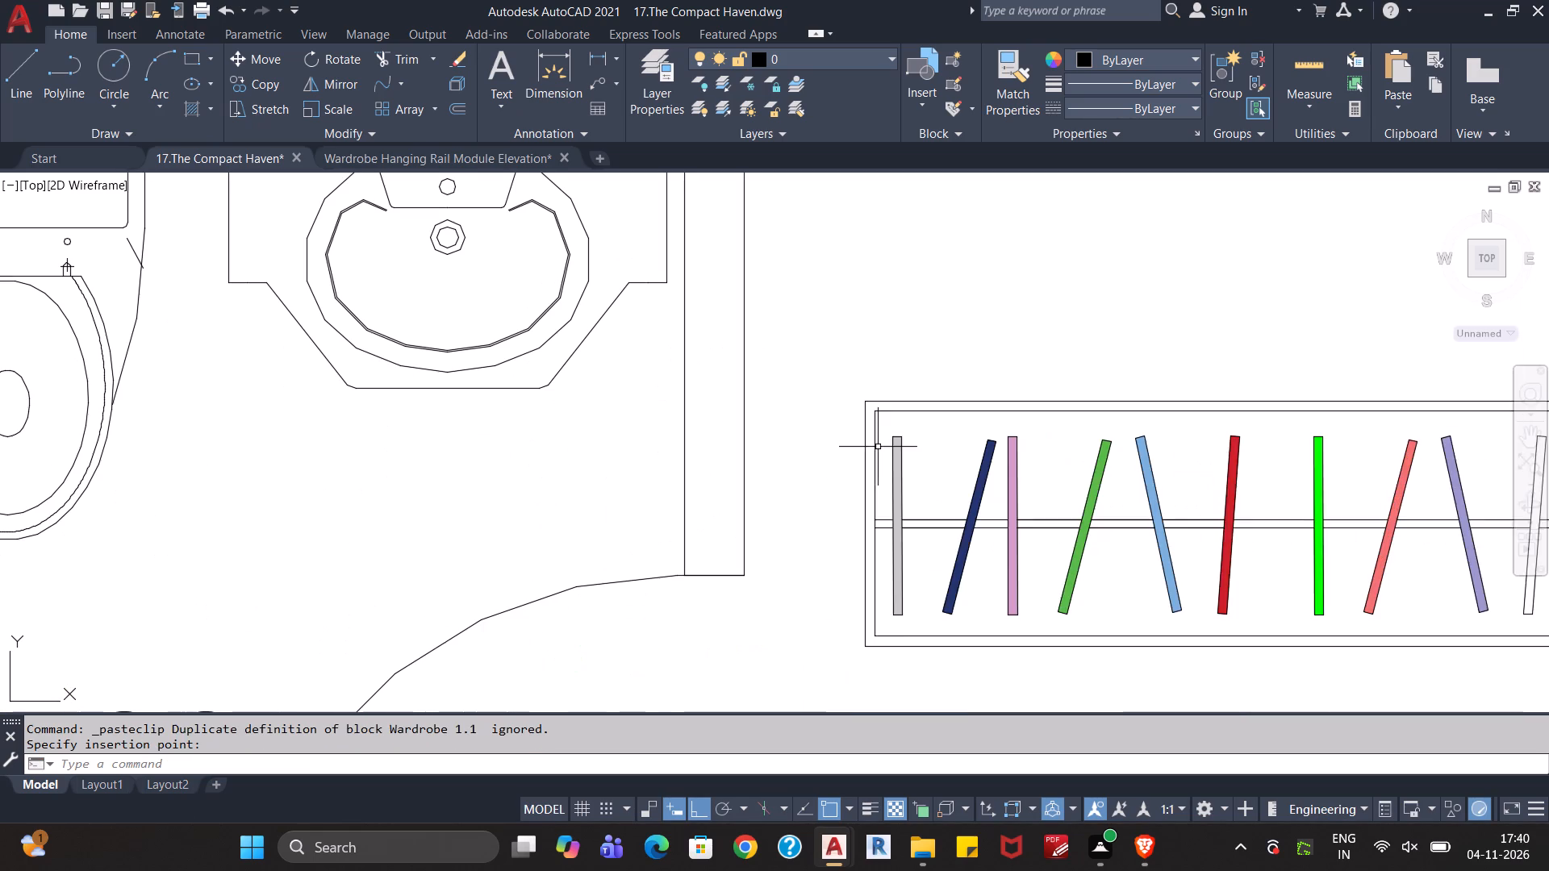
{"action": "left_click", "coordinate": [878, 434]}
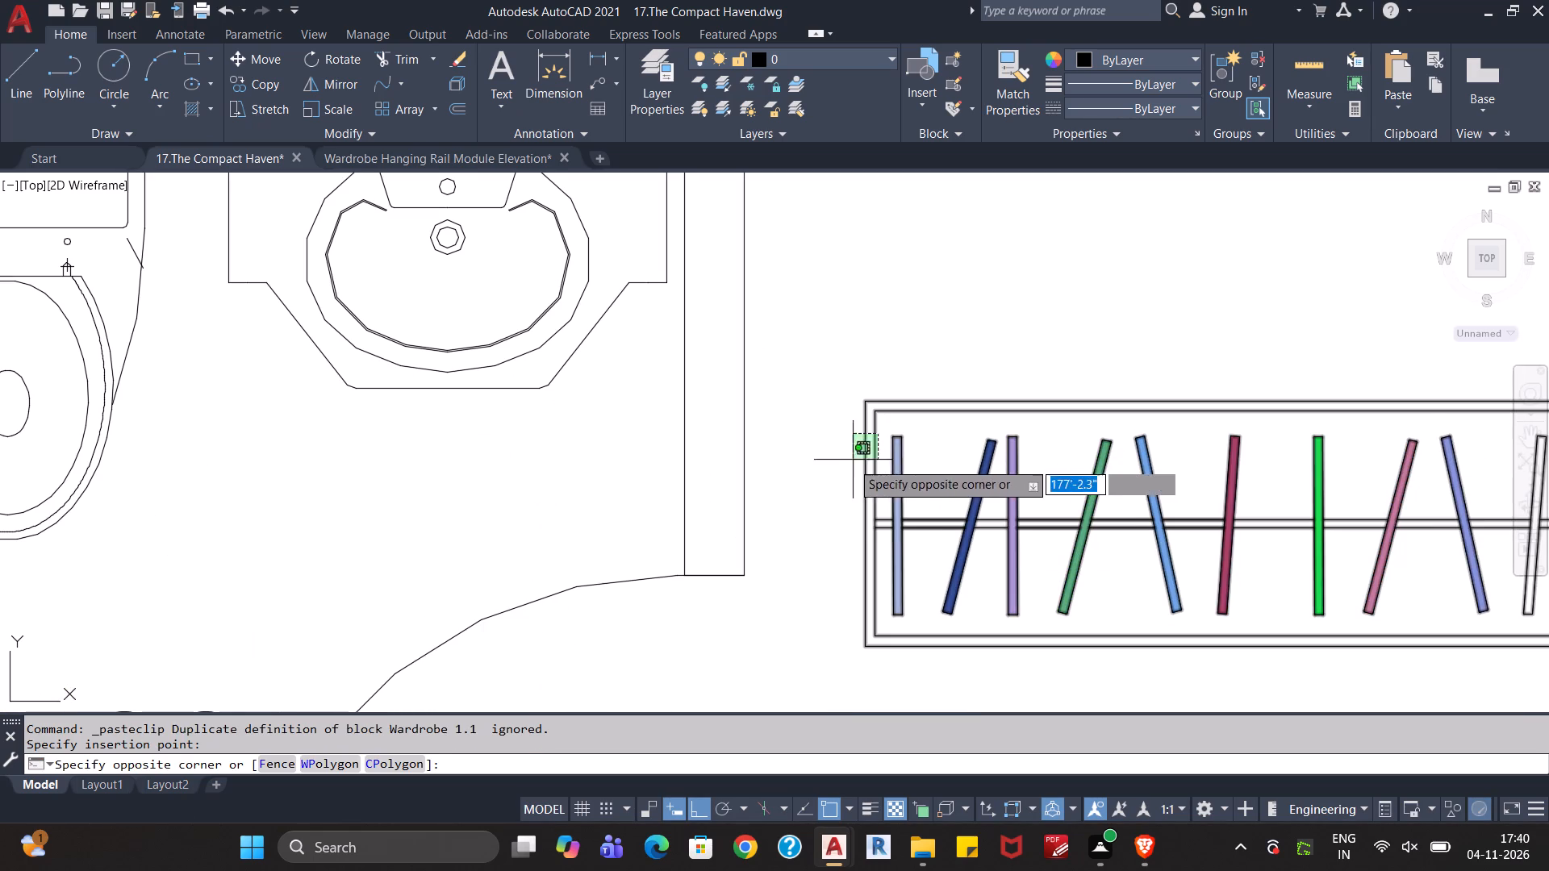
{"action": "left_click", "coordinate": [850, 464]}
{"action": "type", "text": "al"}
{"action": "key", "text": "Return"}
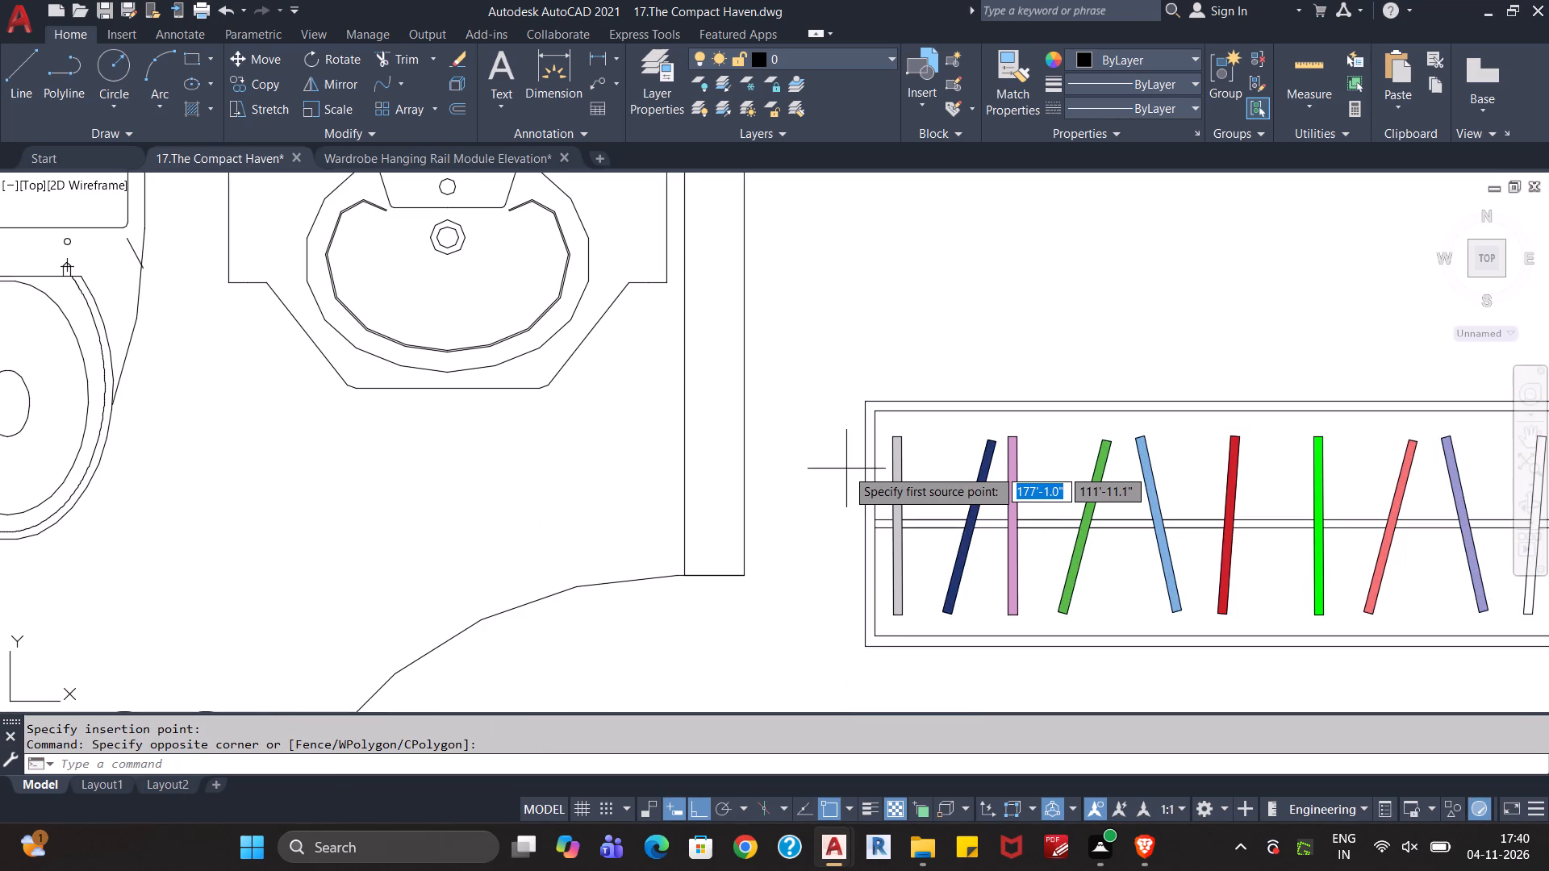
{"action": "middle_click_drag", "start_coordinate": [855, 339], "coordinate": [833, 481]}
{"action": "scroll", "coordinate": [833, 495], "scroll_direction": "down", "scroll_amount": 1}
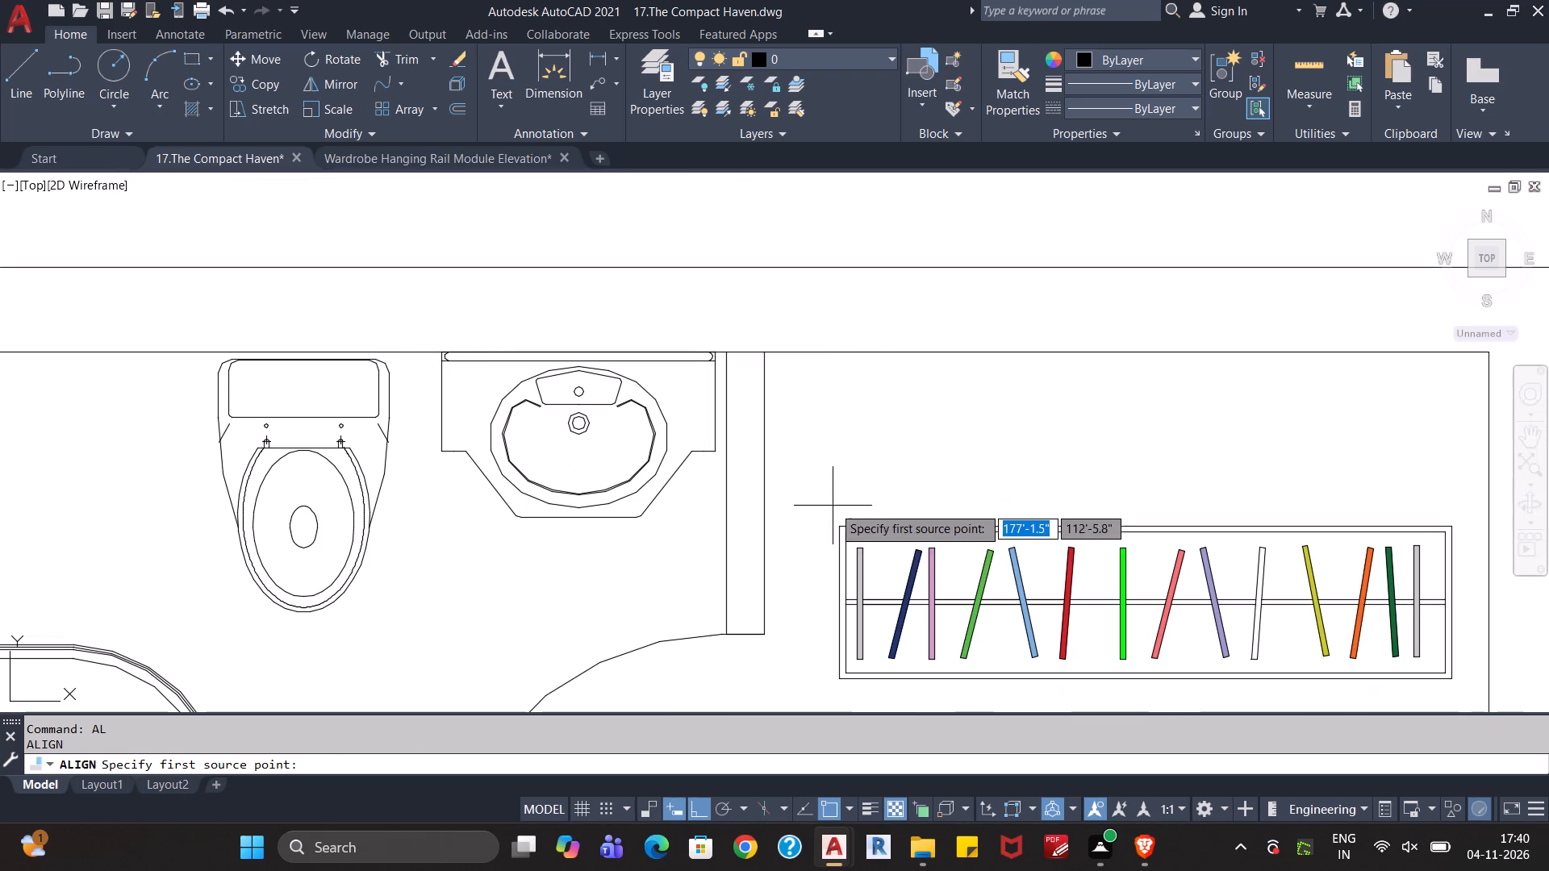
{"action": "left_click", "coordinate": [835, 525]}
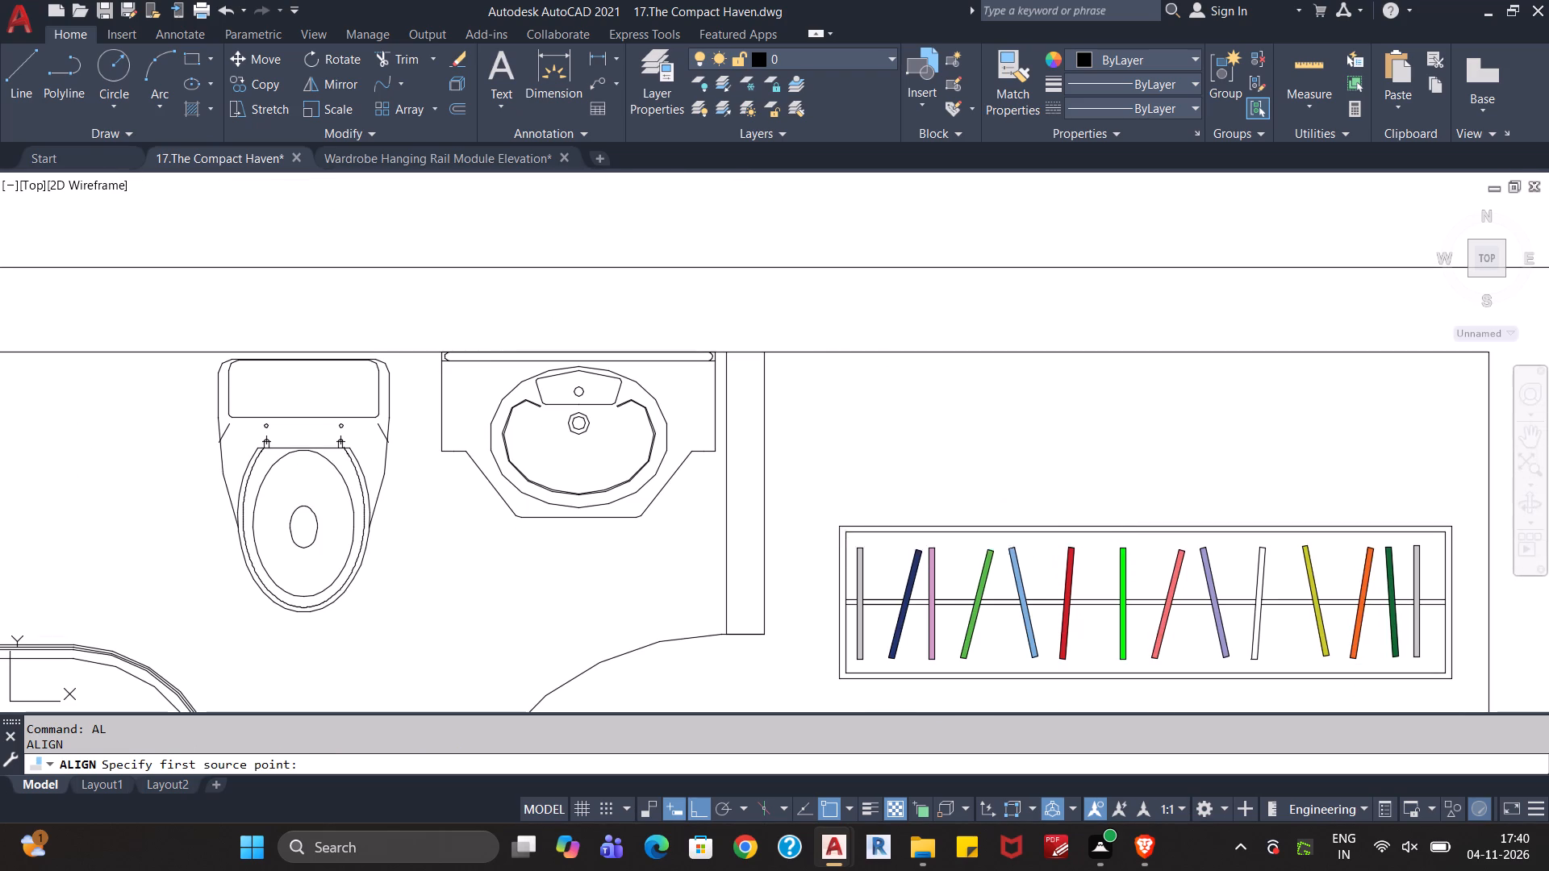
{"action": "left_click", "coordinate": [762, 352]}
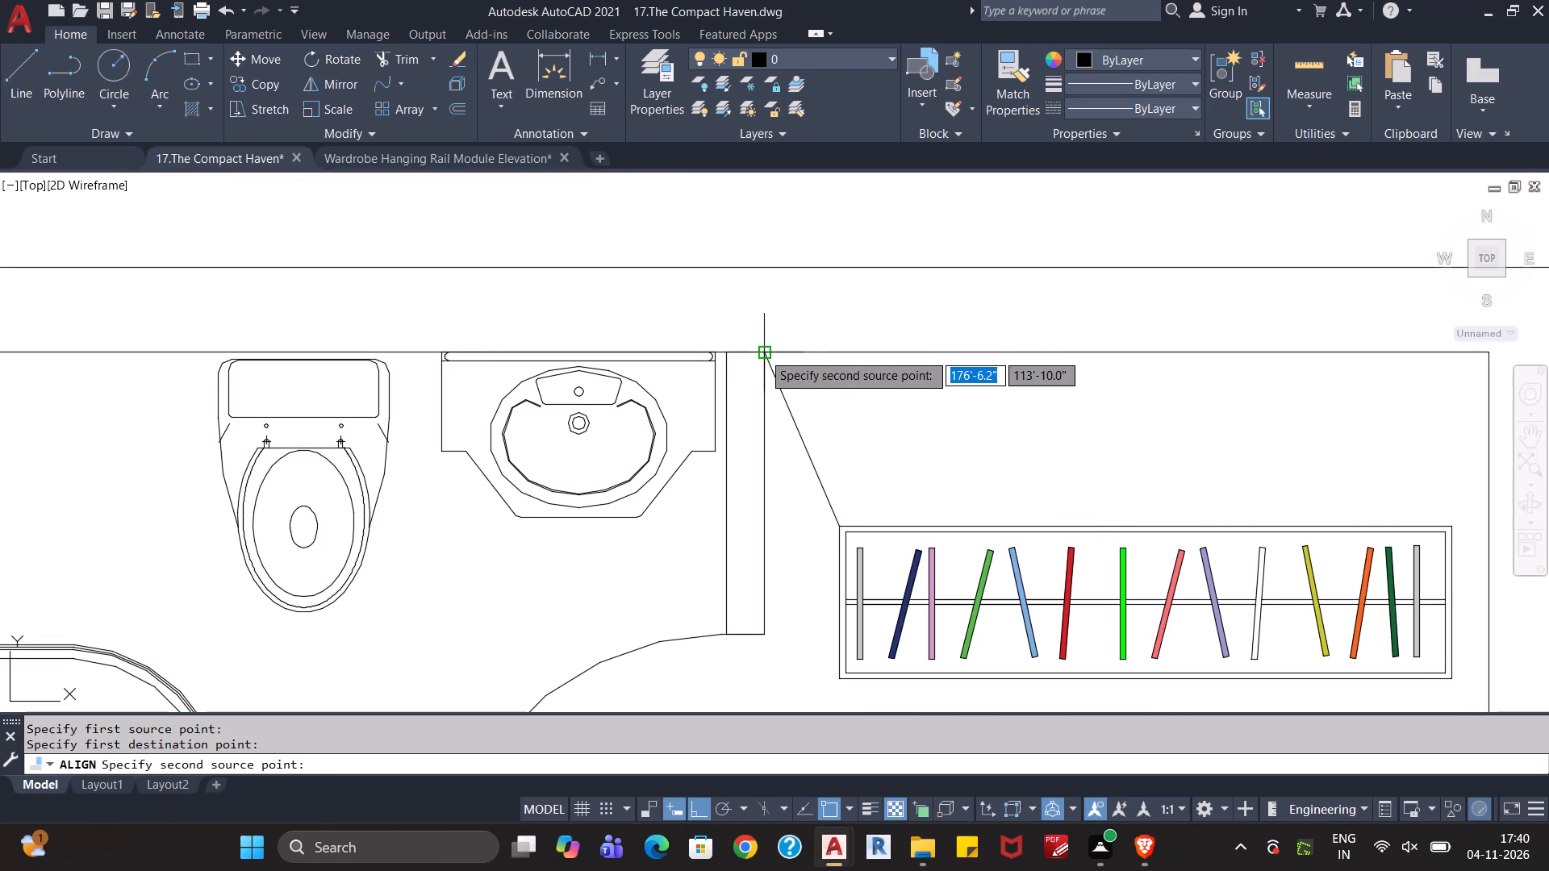
{"action": "left_click", "coordinate": [1448, 527]}
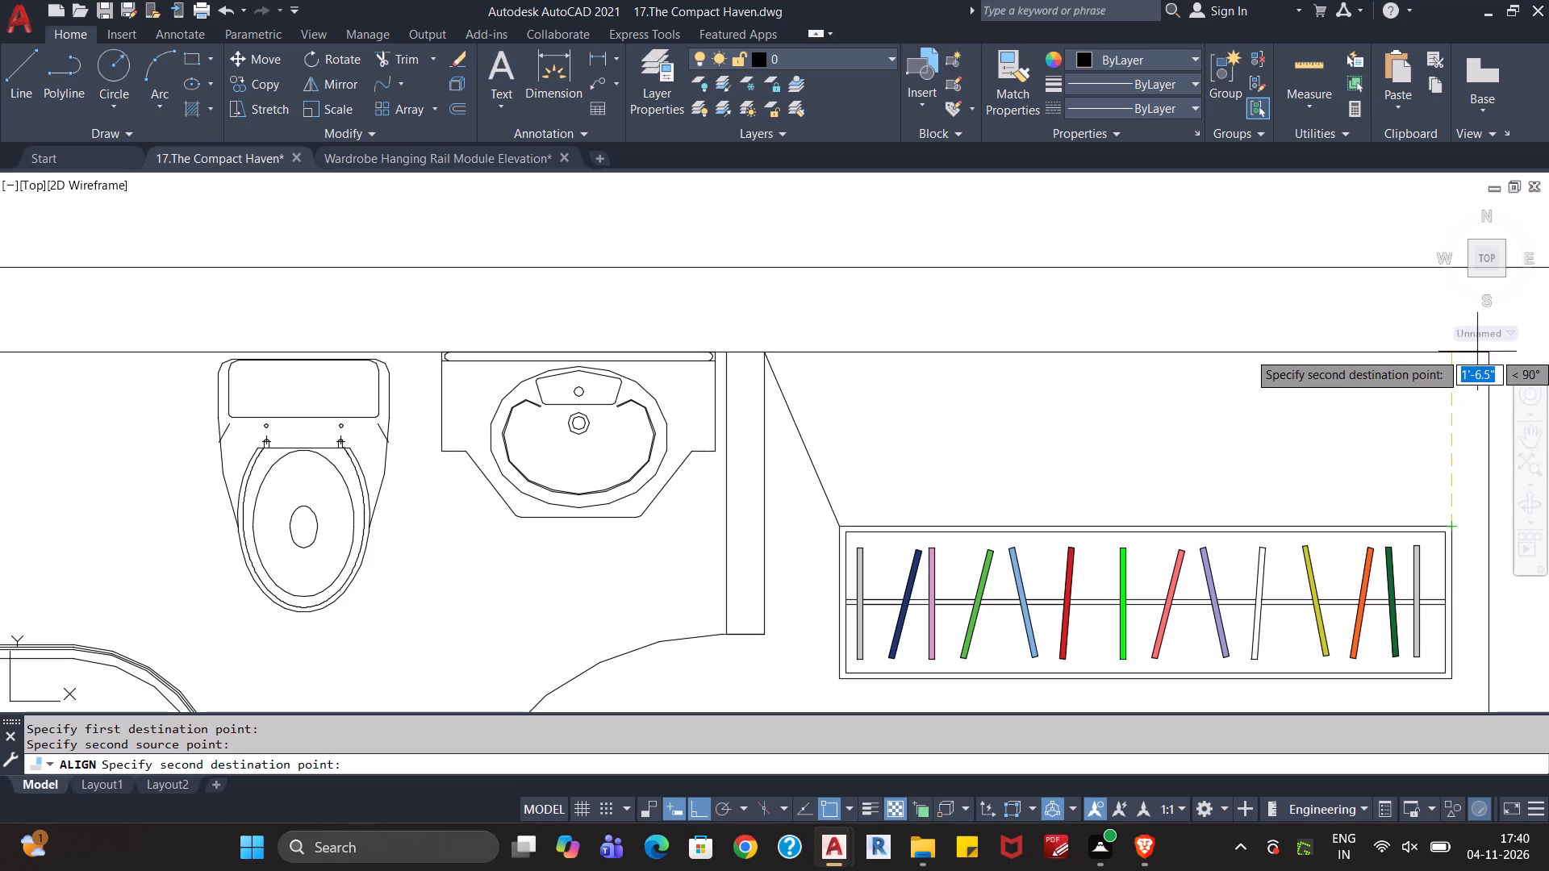
{"action": "left_click", "coordinate": [1491, 352]}
{"action": "key", "text": "Return"}
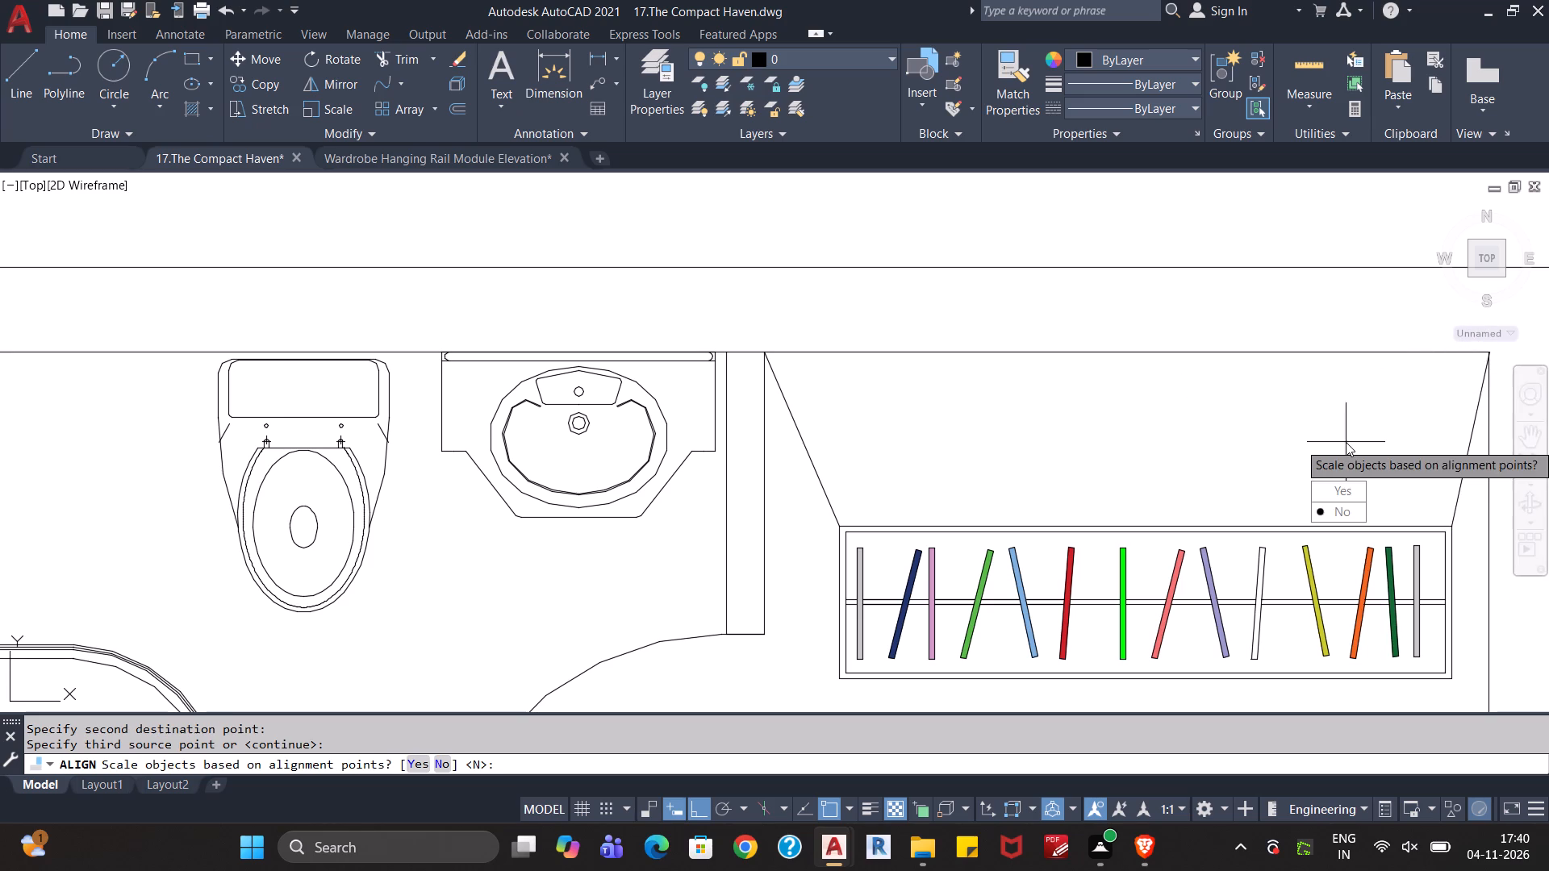
{"action": "key", "text": "y"}
{"action": "key", "text": "Return"}
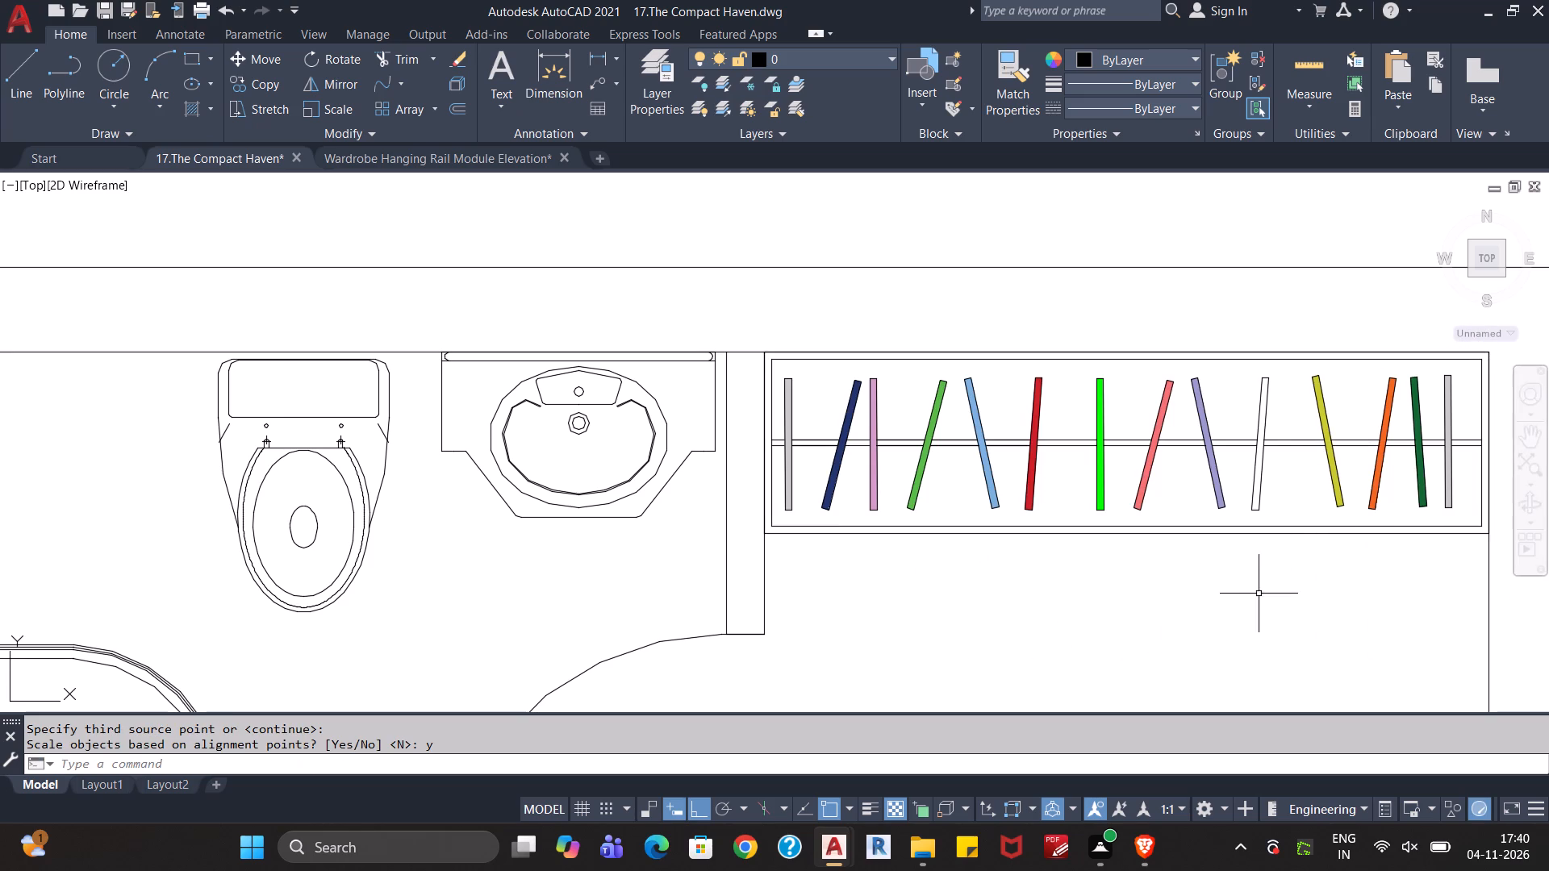
{"action": "key", "text": "Escape"}
{"action": "key", "text": "Escape"}
Assign both recess wardrobe blocks to the Wardrobe layer.
{"action": "scroll", "coordinate": [1240, 613], "scroll_direction": "down", "scroll_amount": 2}
{"action": "middle_click_drag", "start_coordinate": [1239, 633], "coordinate": [1237, 584]}
{"action": "scroll", "coordinate": [1235, 587], "scroll_direction": "down", "scroll_amount": 1}
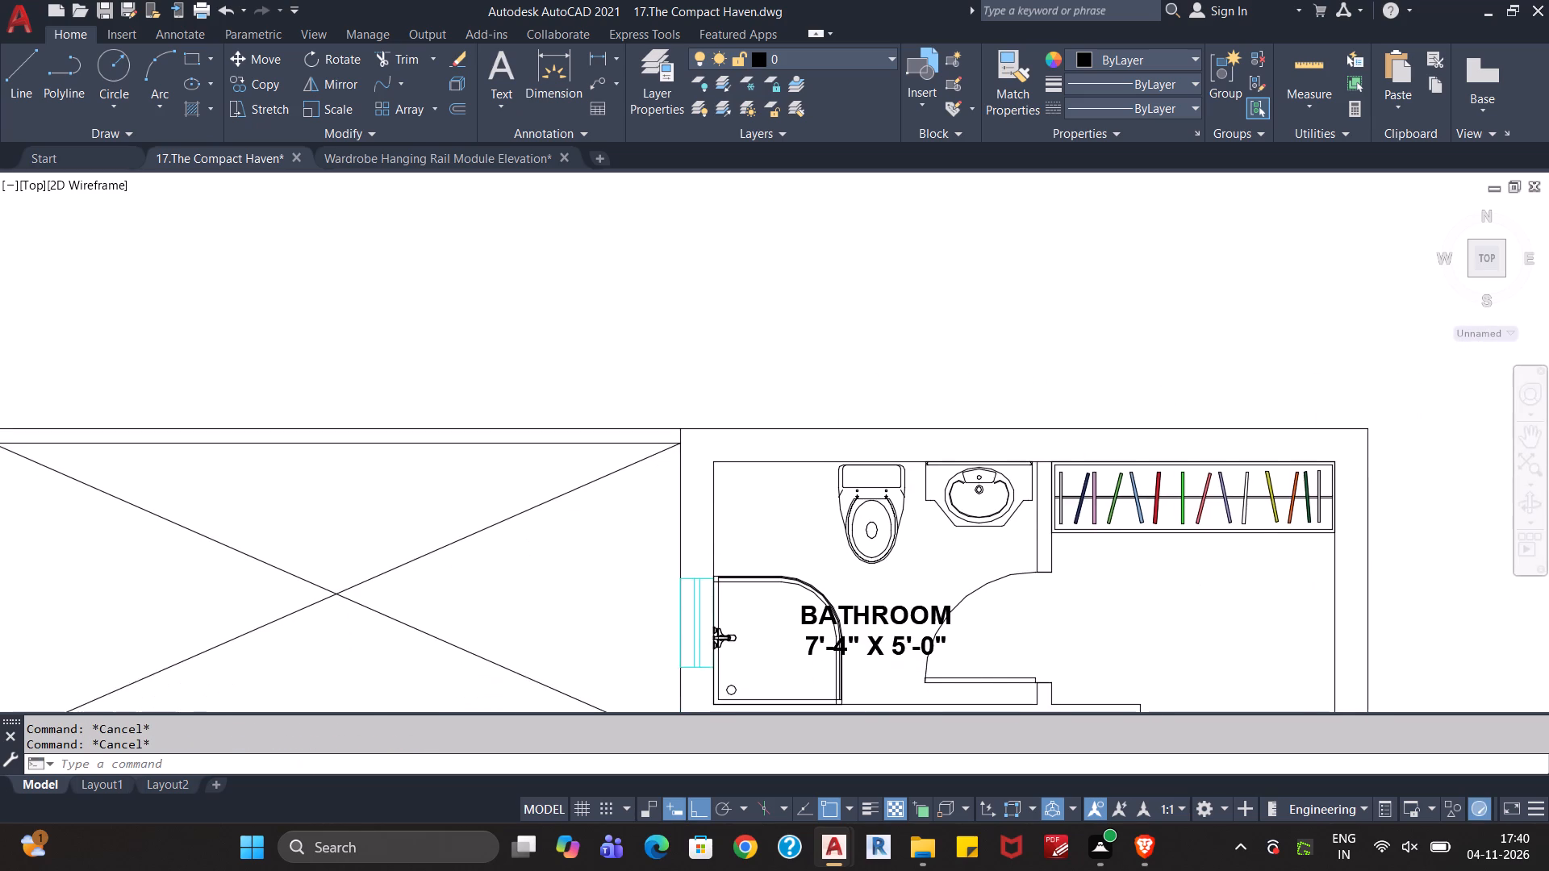
{"action": "middle_click_drag", "start_coordinate": [1205, 619], "coordinate": [1266, 540]}
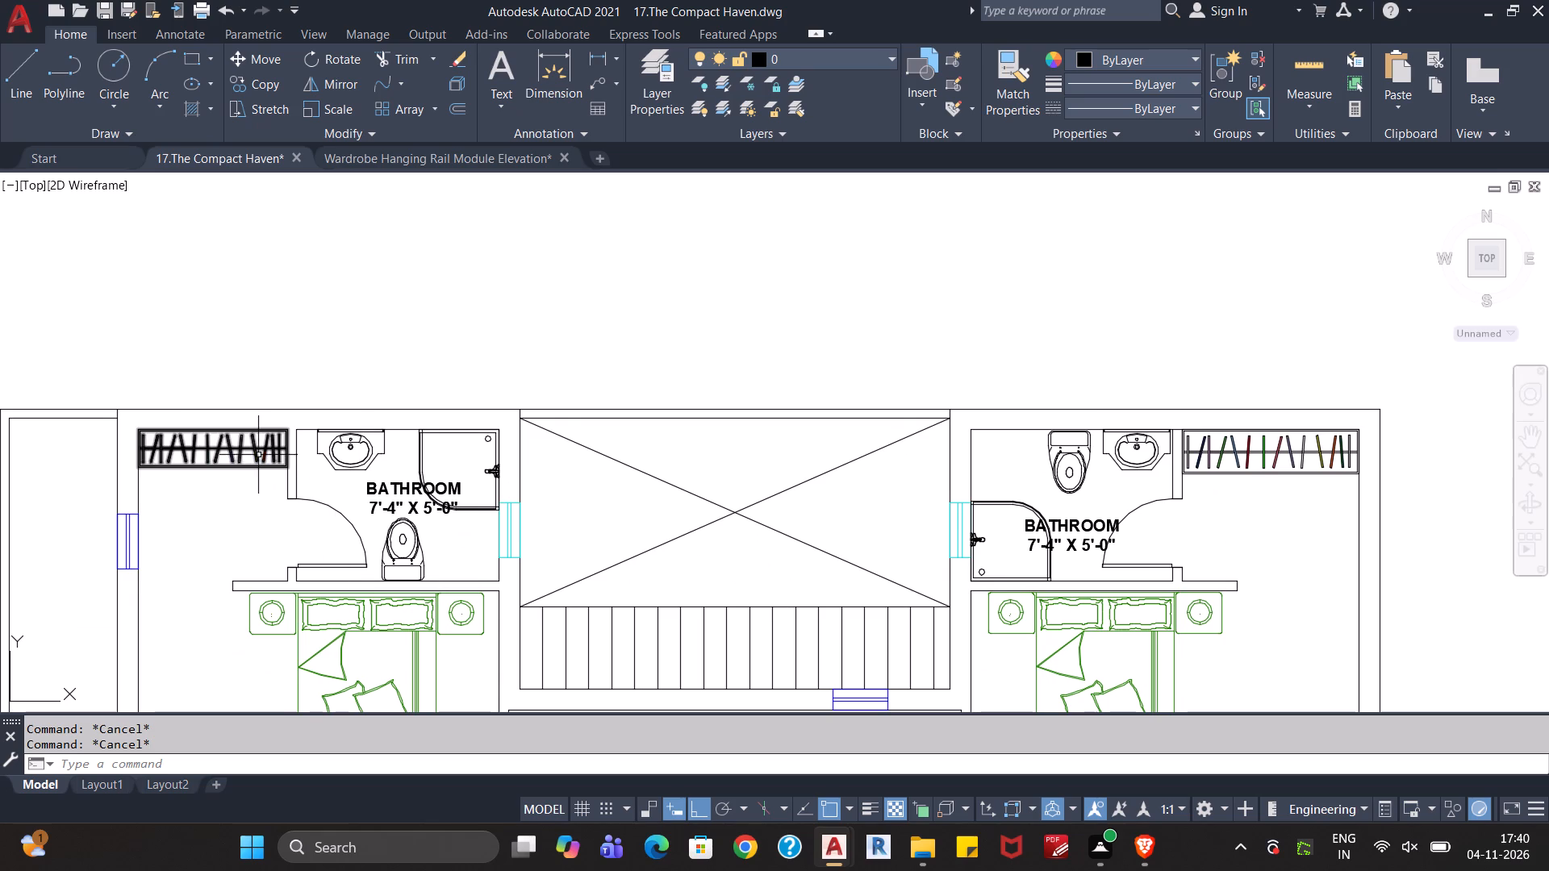
{"action": "left_click", "coordinate": [258, 455]}
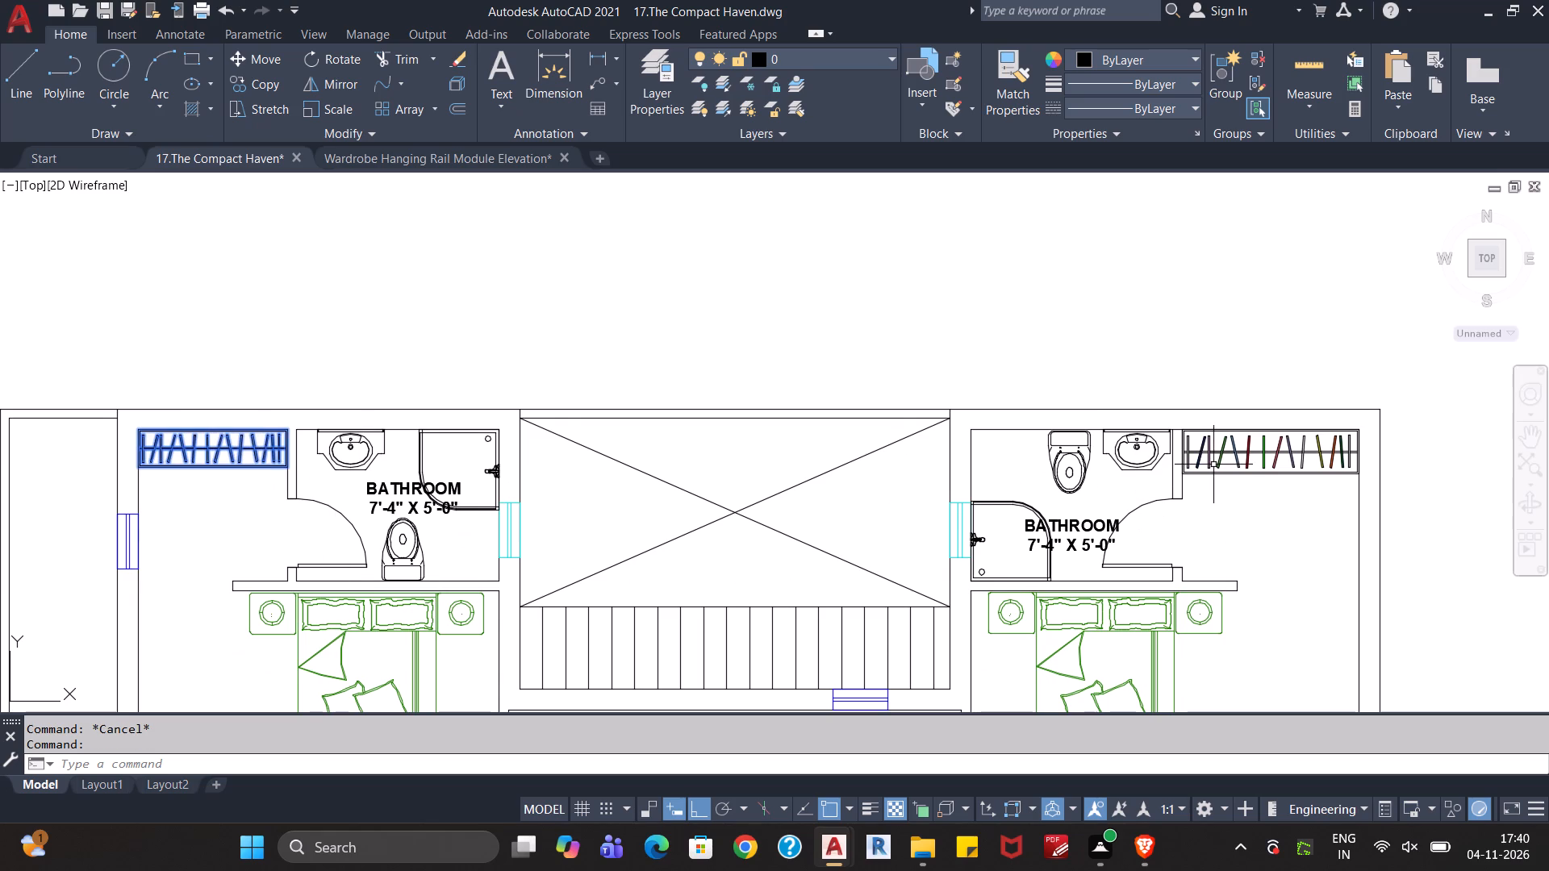
{"action": "left_click", "coordinate": [1213, 449]}
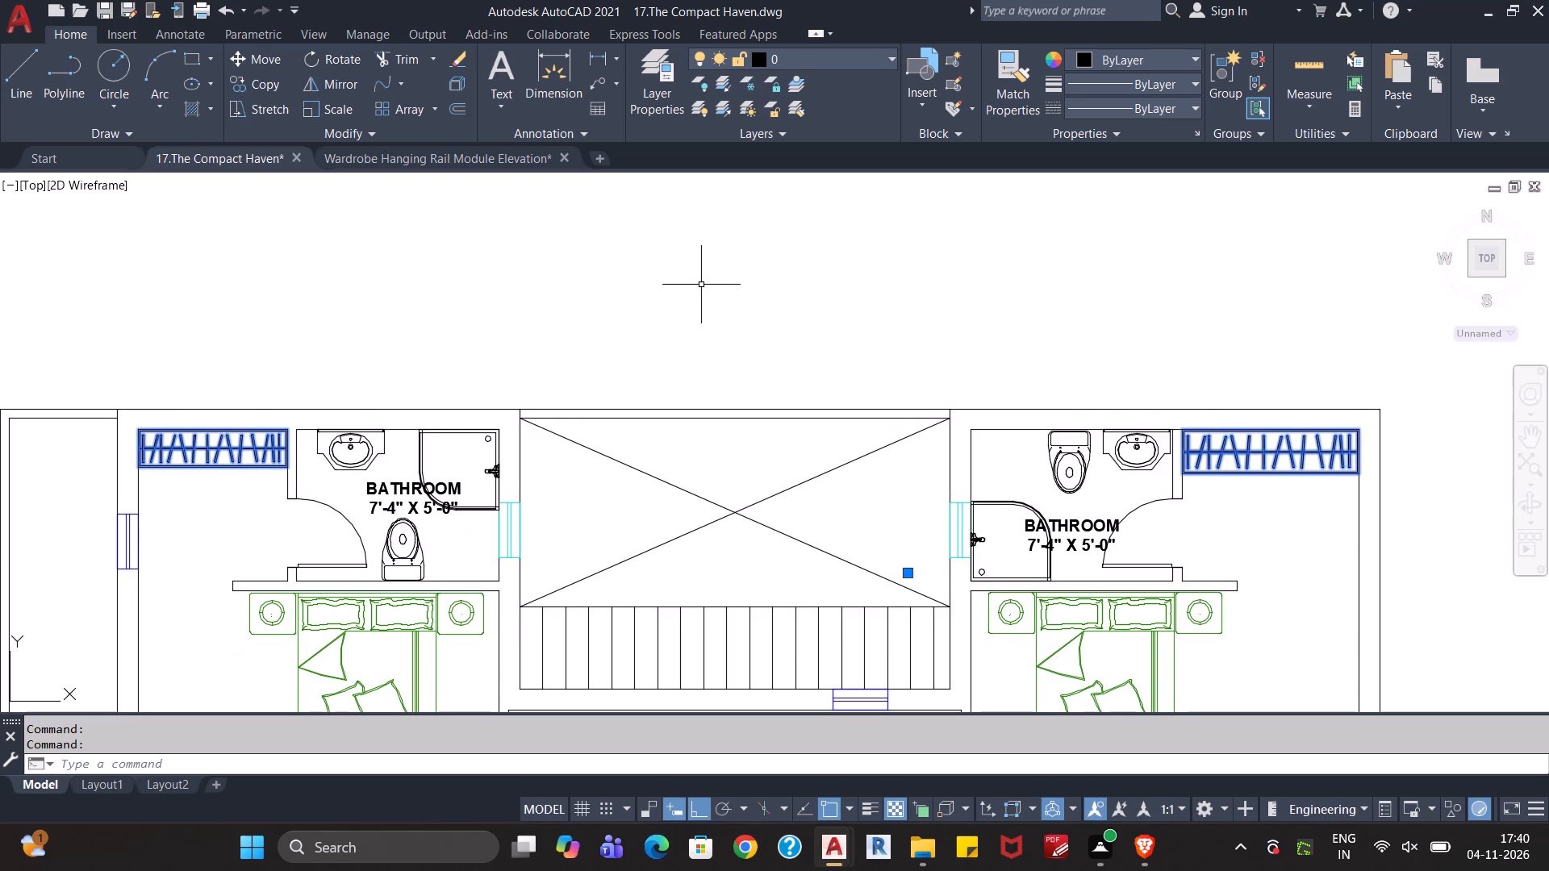
{"action": "left_click", "coordinate": [878, 58]}
{"action": "left_click", "coordinate": [824, 345]}
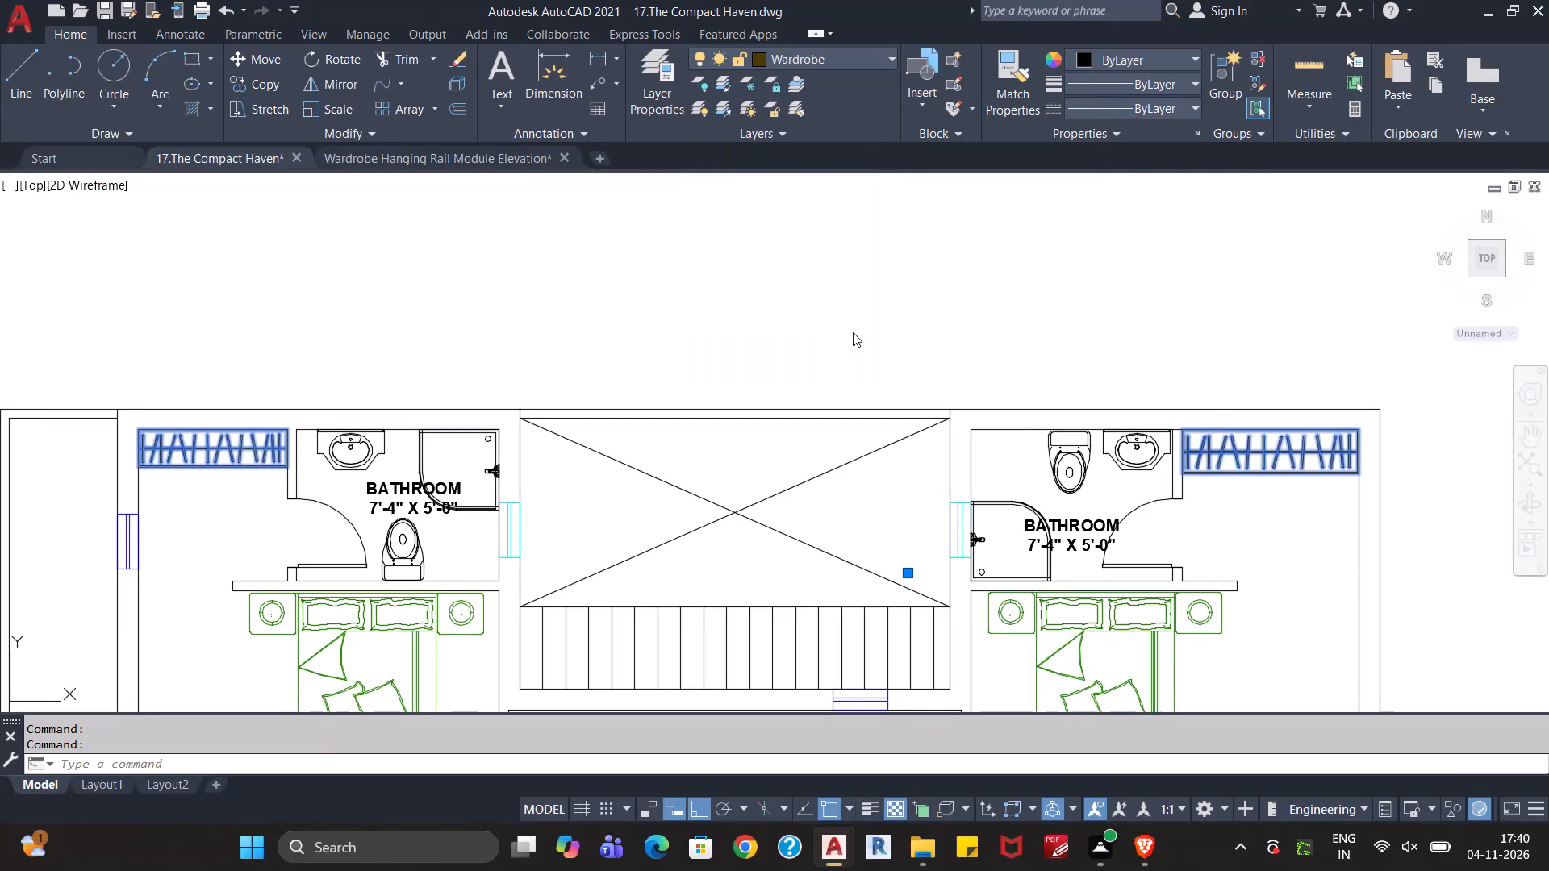
{"action": "key", "text": "Escape"}
Move the existing wardrobe on the lower wall of the 14'-1" X 14'-9" bedroom slightly along the wall, away from the door.
{"action": "scroll", "coordinate": [863, 319], "scroll_direction": "down", "scroll_amount": 1}
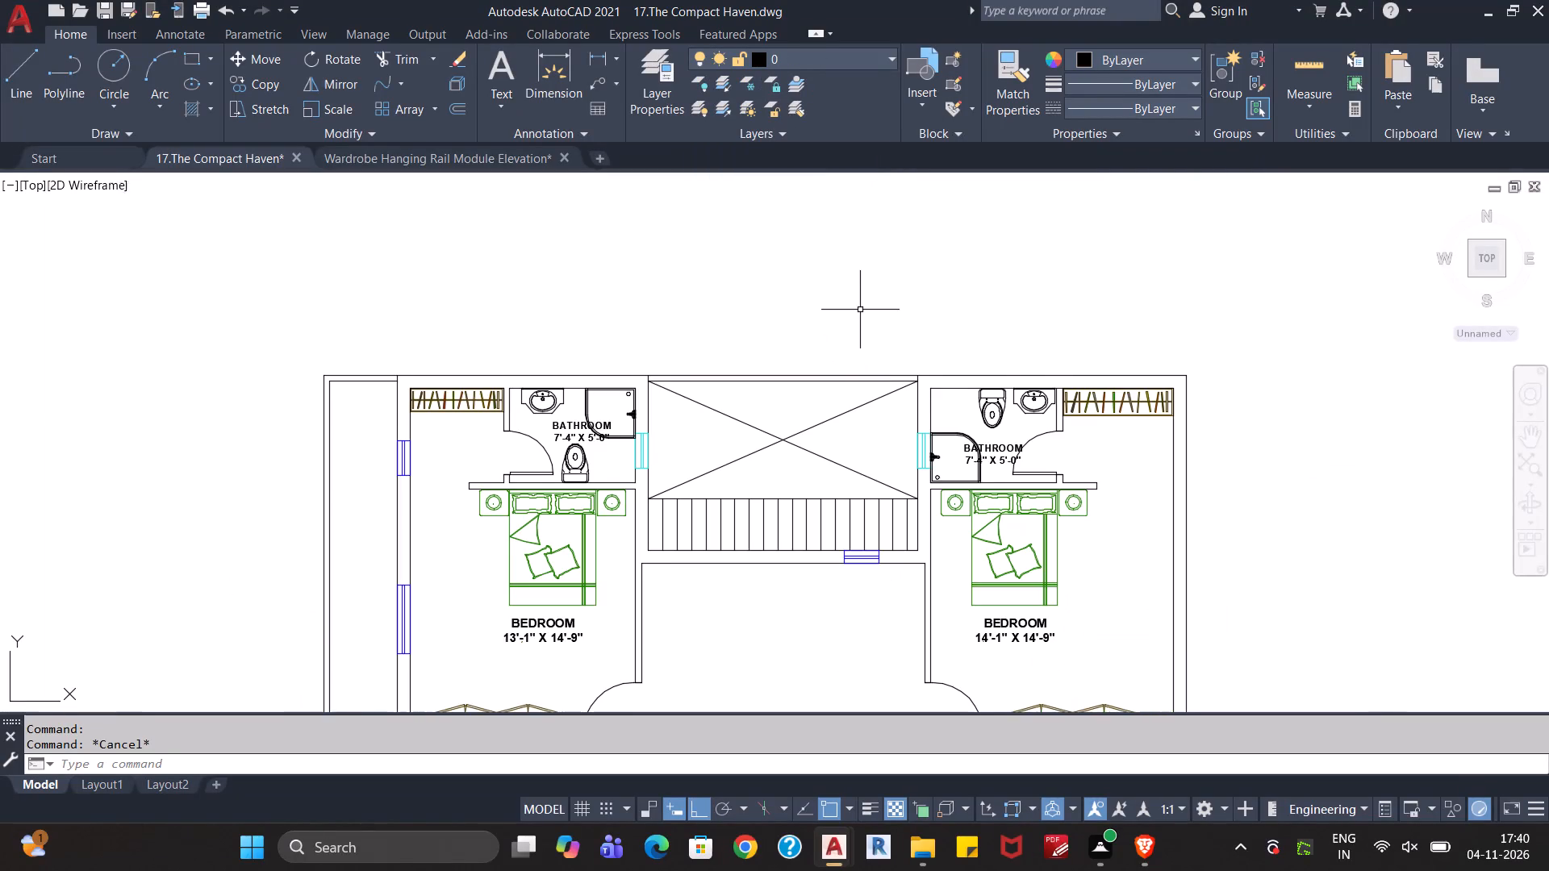
{"action": "middle_click_drag", "start_coordinate": [860, 305], "coordinate": [860, 264]}
{"action": "scroll", "coordinate": [808, 365], "scroll_direction": "down", "scroll_amount": 1}
{"action": "middle_click_drag", "start_coordinate": [777, 516], "coordinate": [761, 456]}
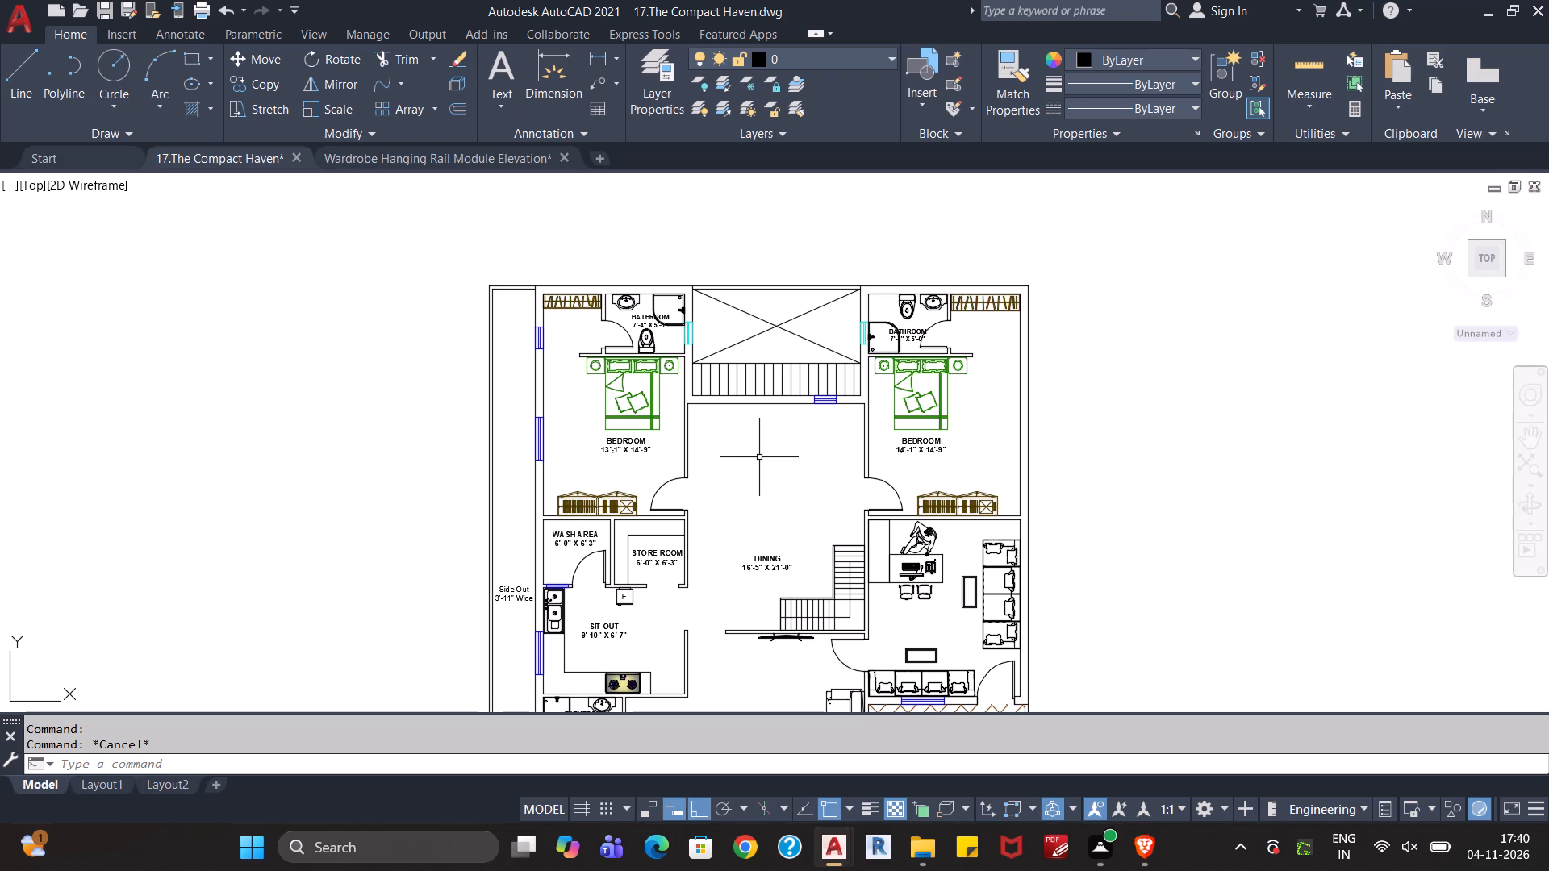
{"action": "scroll", "coordinate": [965, 508], "scroll_direction": "up", "scroll_amount": 2}
{"action": "left_click", "coordinate": [952, 500]}
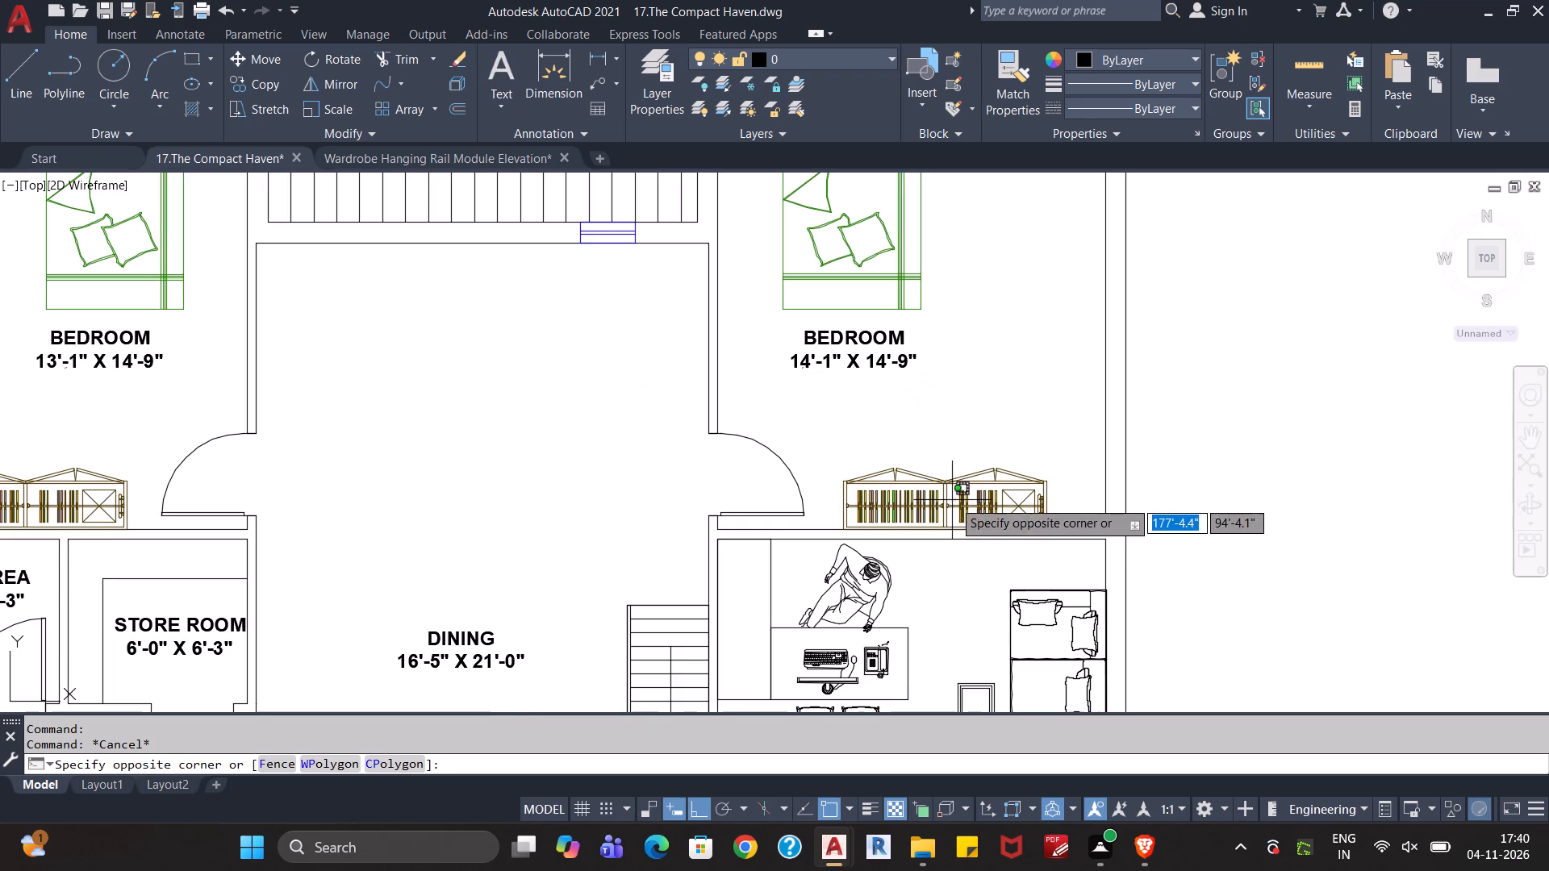
{"action": "left_click", "coordinate": [916, 504]}
{"action": "key", "text": "m"}
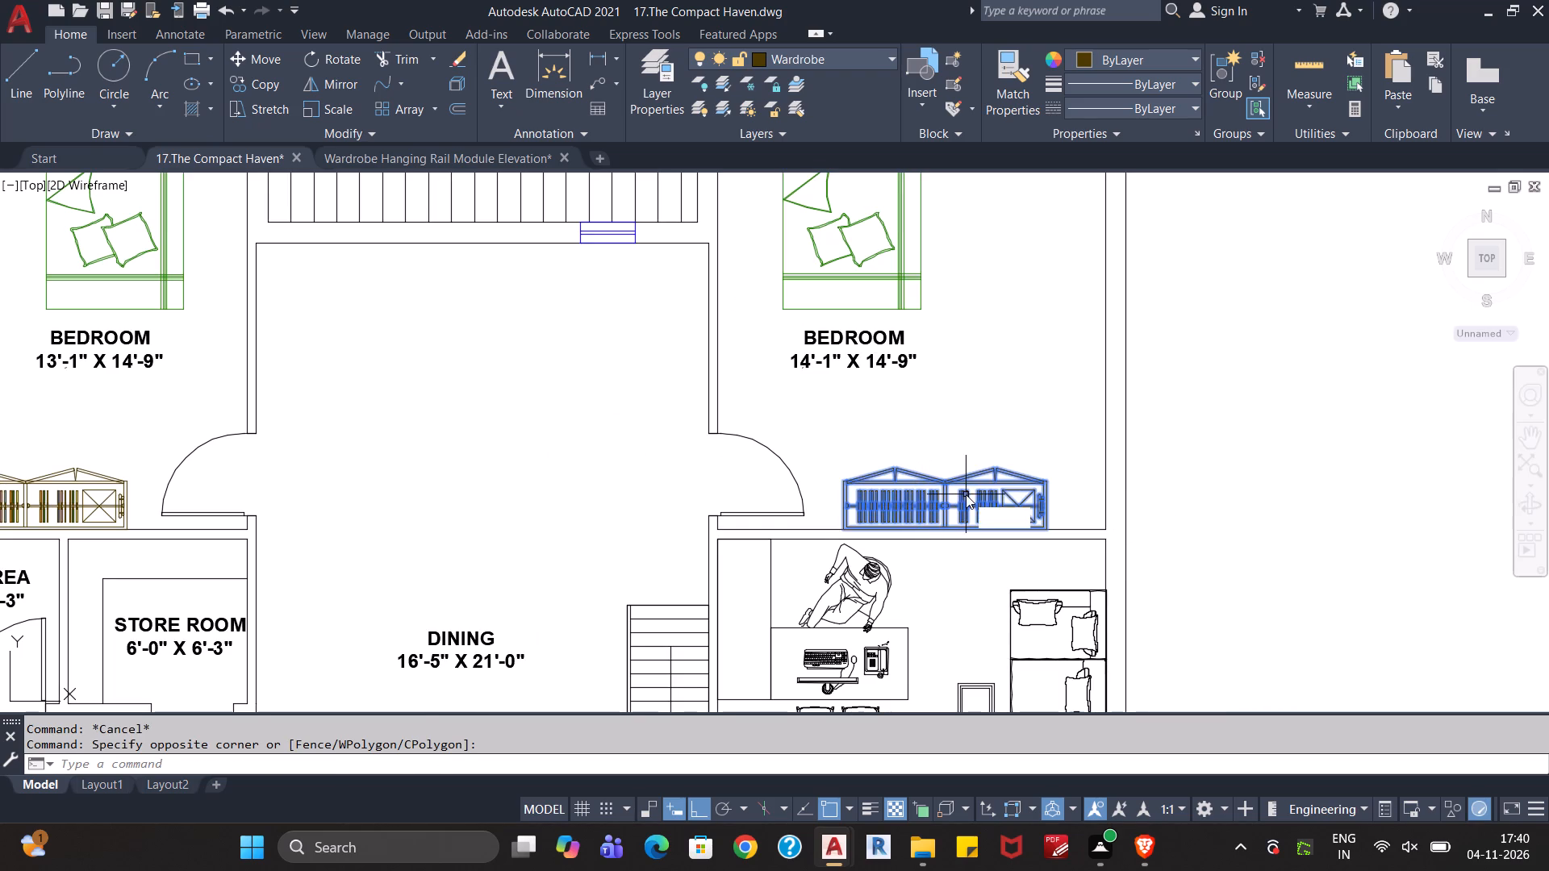
{"action": "key", "text": "Return"}
{"action": "scroll", "coordinate": [954, 498], "scroll_direction": "up", "scroll_amount": 2}
{"action": "left_click", "coordinate": [952, 507]}
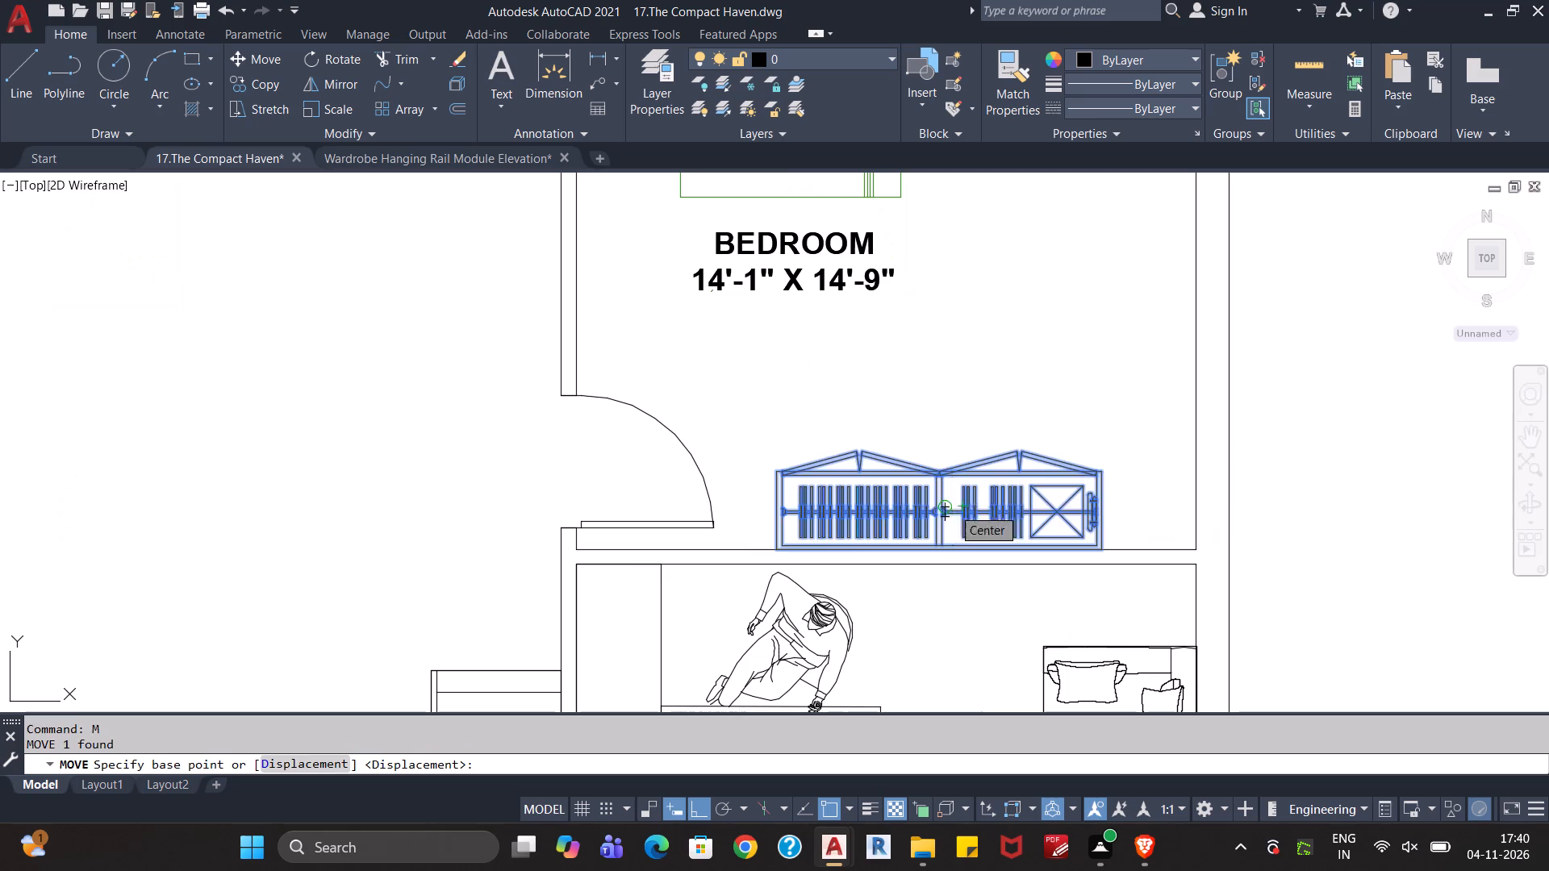
{"action": "left_click", "coordinate": [959, 508]}
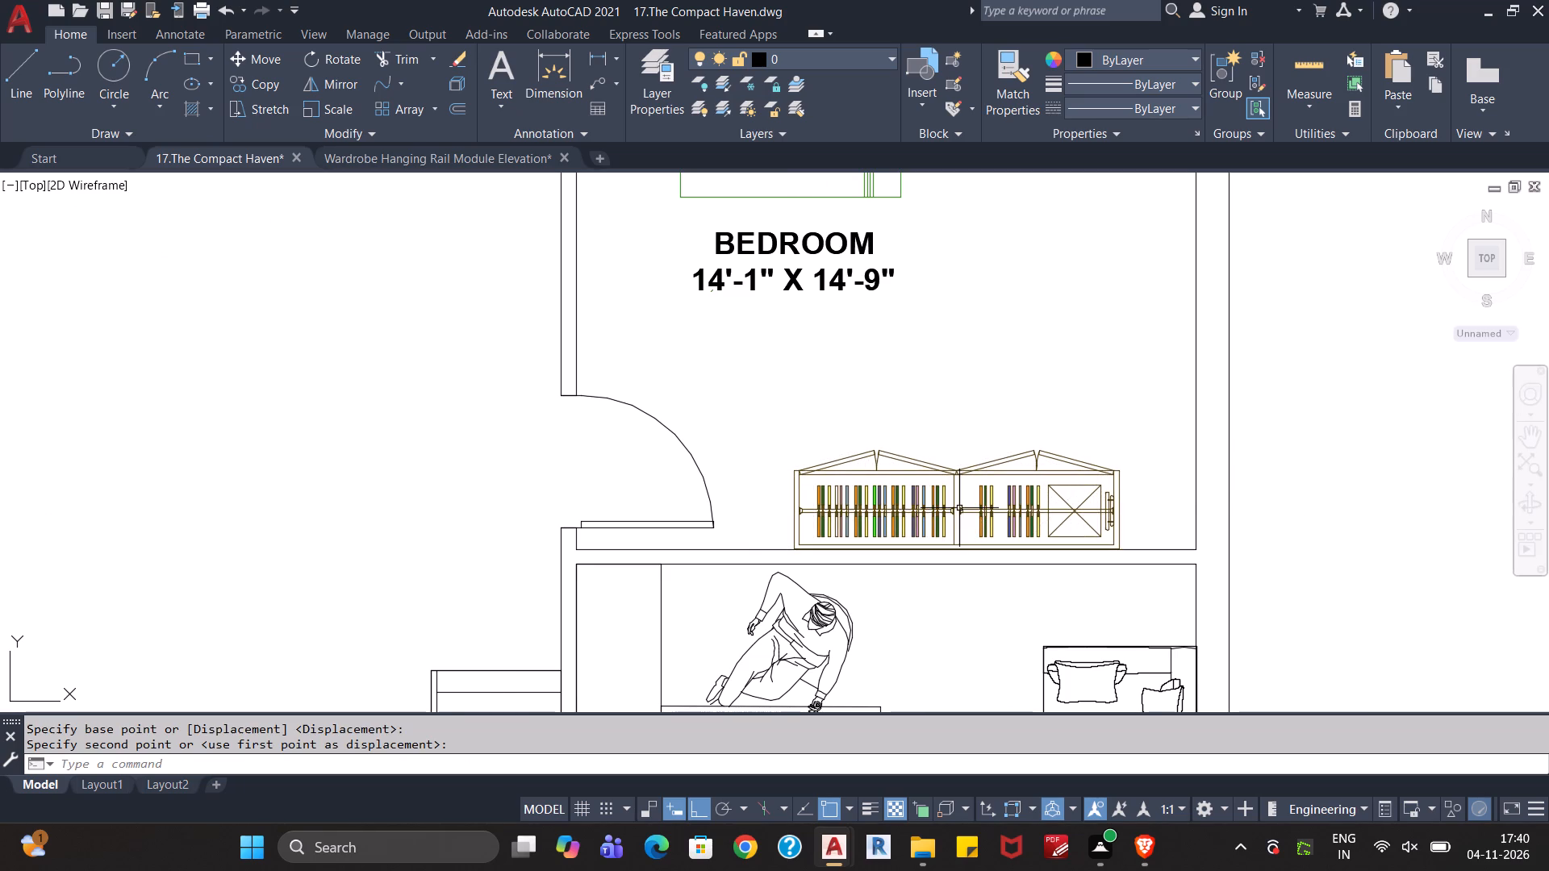
{"action": "key", "text": "Escape"}
{"action": "key", "text": "Escape"}
Save the floor plan drawing.
{"action": "scroll", "coordinate": [1022, 392], "scroll_direction": "down", "scroll_amount": 2}
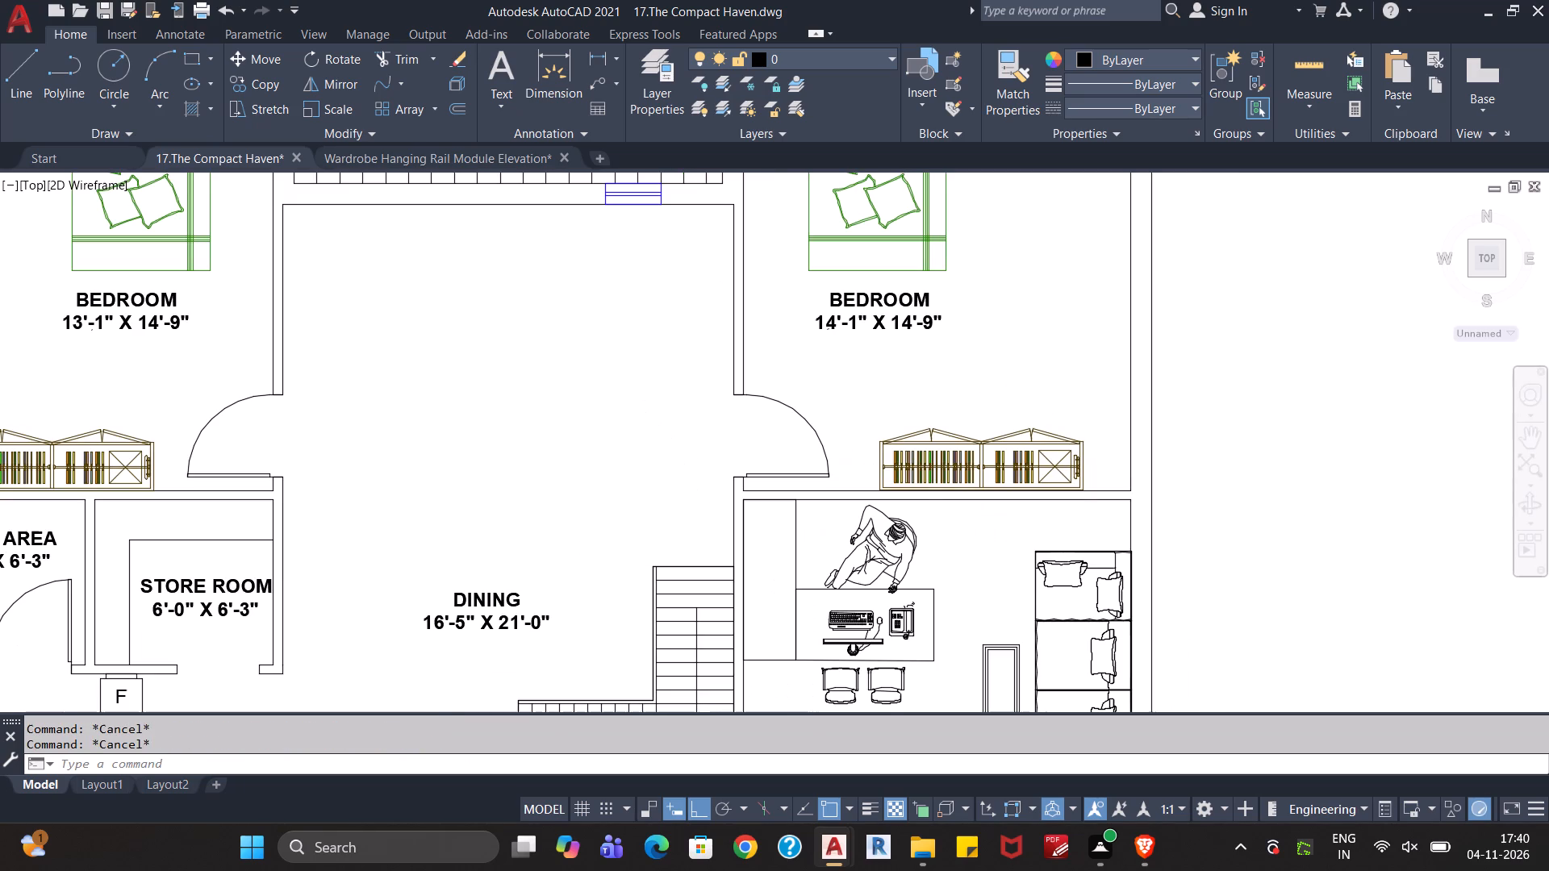
{"action": "middle_click_drag", "start_coordinate": [1025, 367], "coordinate": [954, 439]}
{"action": "middle_click_drag", "start_coordinate": [962, 401], "coordinate": [915, 424]}
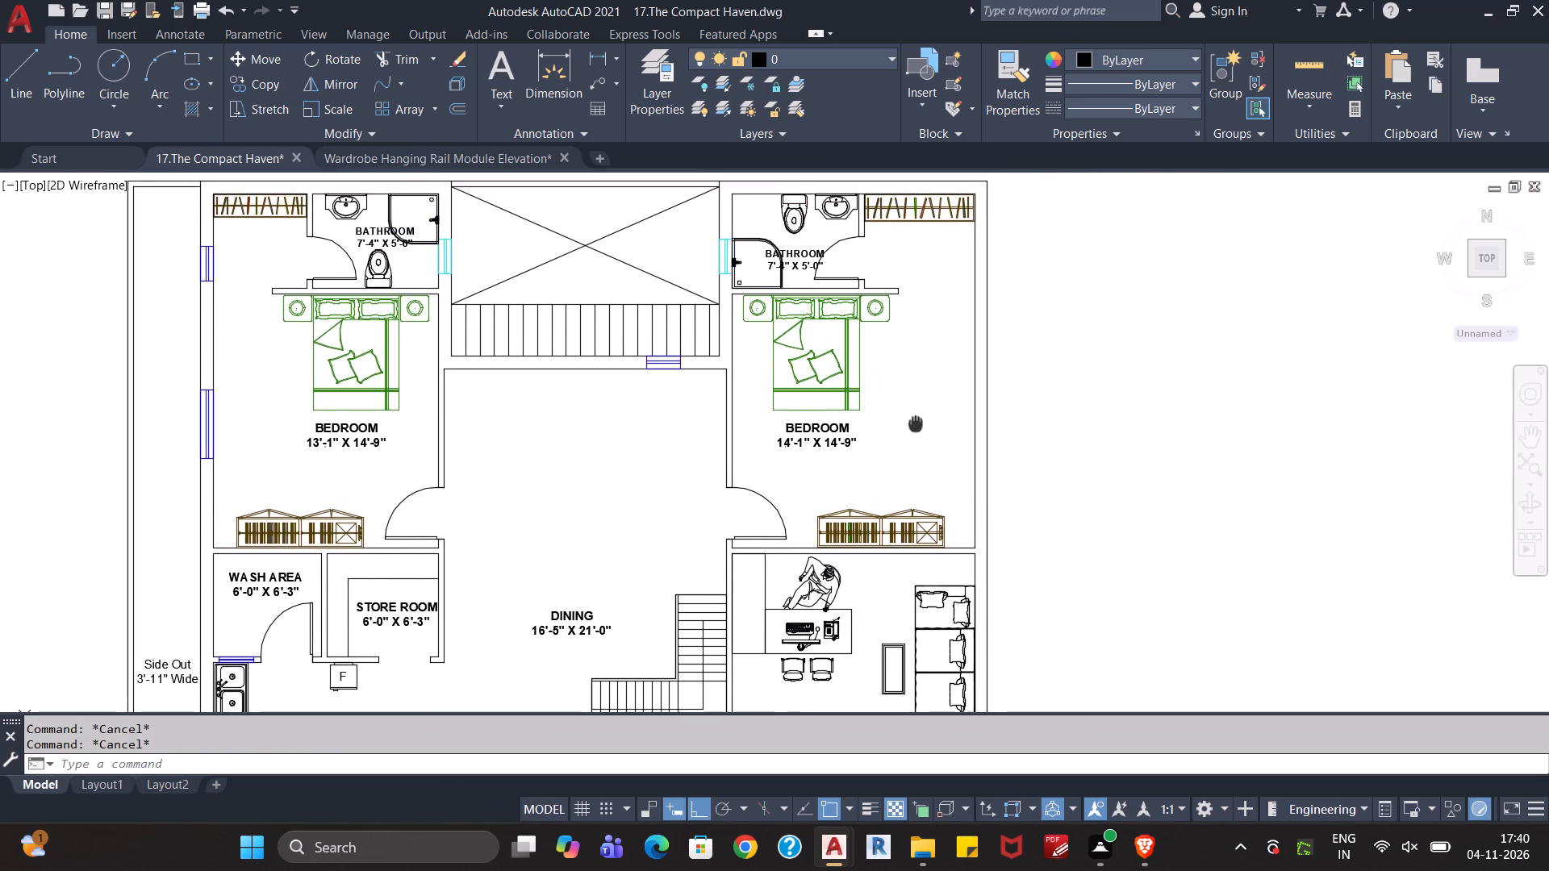
{"action": "middle_click_drag", "start_coordinate": [915, 424], "coordinate": [914, 425]}
{"action": "scroll", "coordinate": [914, 425], "scroll_direction": "down", "scroll_amount": 1}
{"action": "key", "text": "ctrl+c"}
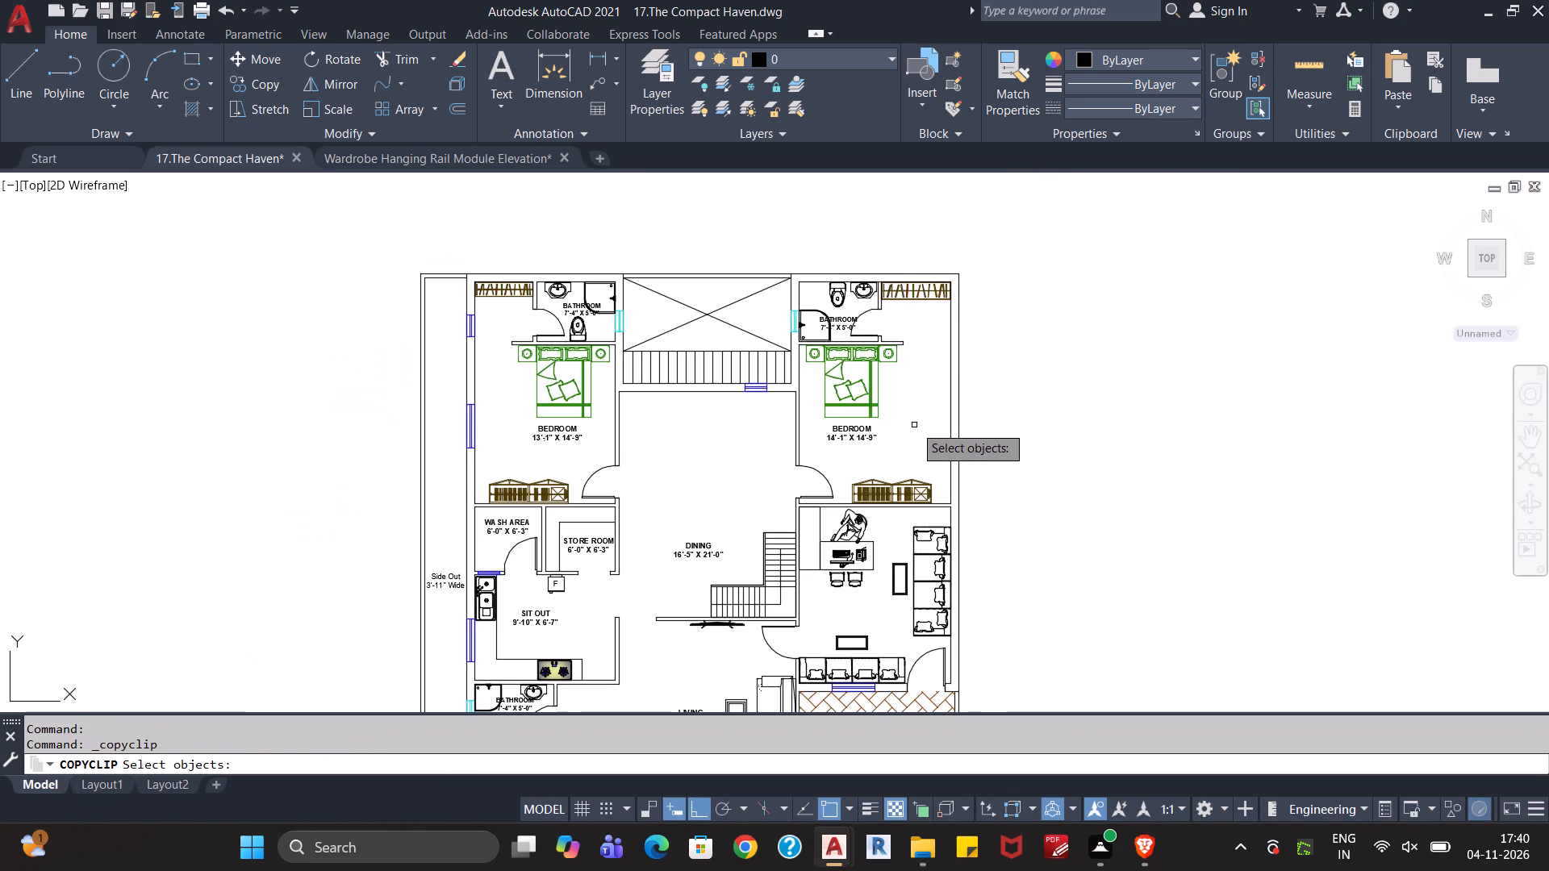
{"action": "key", "text": "ctrl+s"}
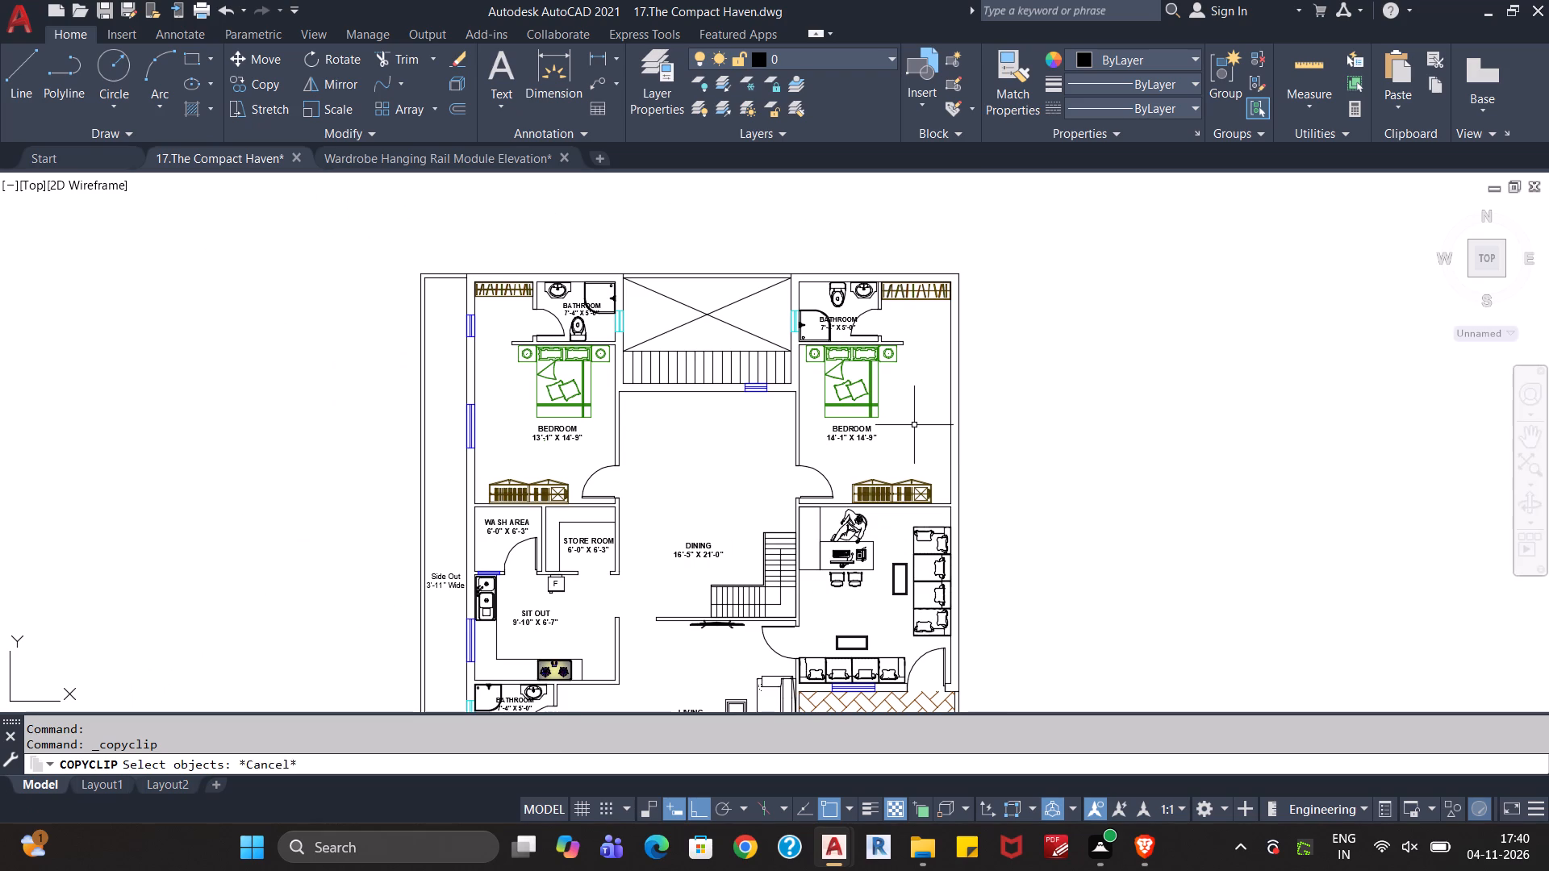
{"action": "key", "text": "ctrl+s"}
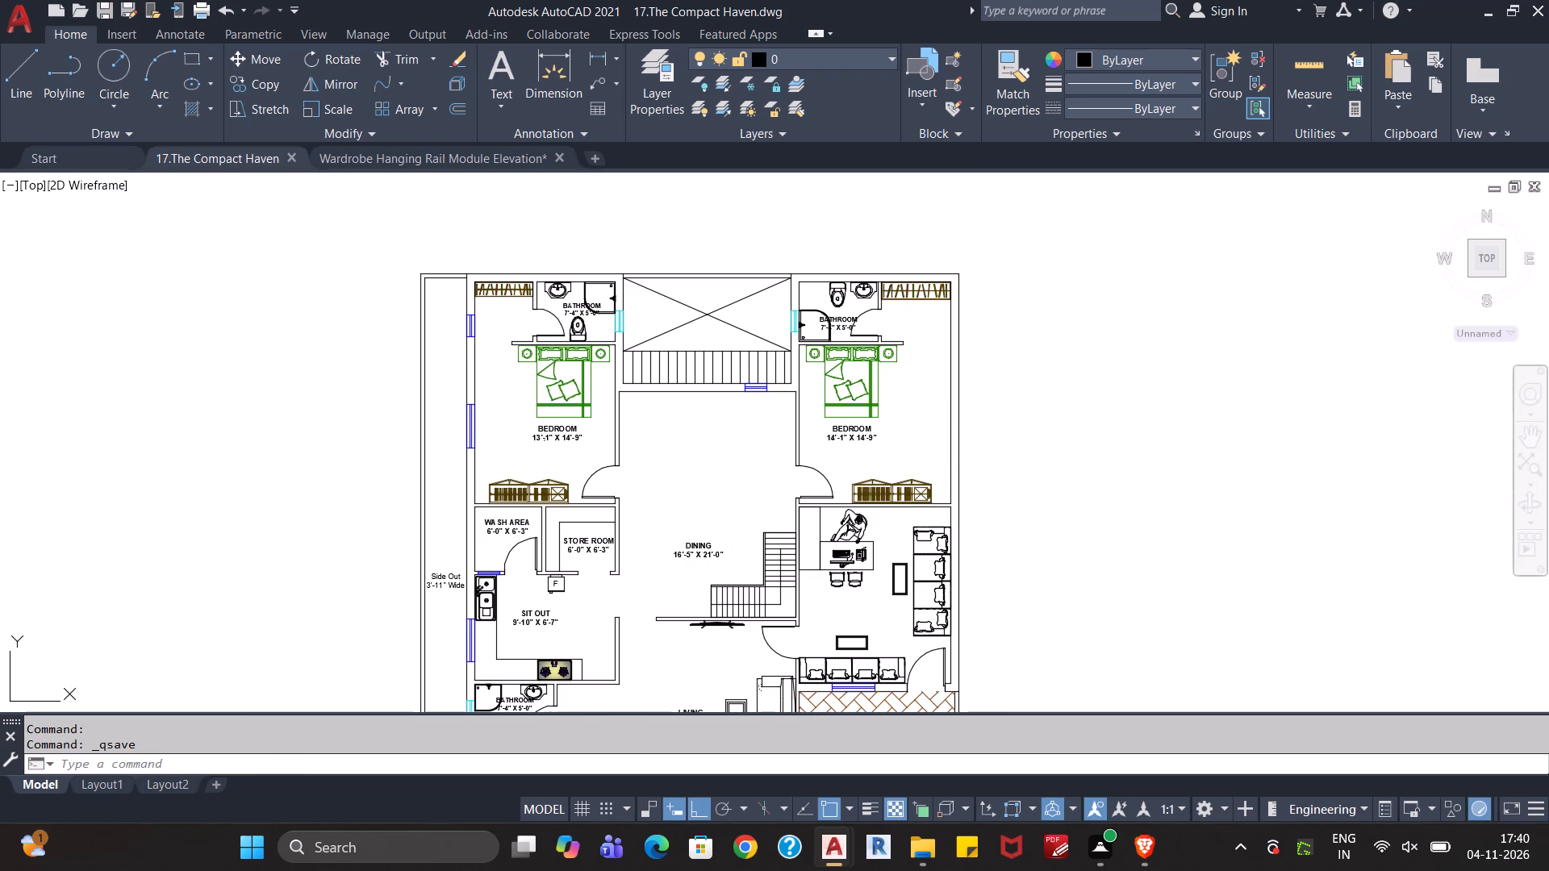
Copy the living room's L-shaped sofa and paste it into the open area above the DINING label.
{"action": "scroll", "coordinate": [914, 426], "scroll_direction": "down", "scroll_amount": 1}
{"action": "middle_click_drag", "start_coordinate": [914, 426], "coordinate": [893, 393]}
{"action": "middle_click_drag", "start_coordinate": [1000, 434], "coordinate": [946, 404]}
{"action": "scroll", "coordinate": [946, 423], "scroll_direction": "up", "scroll_amount": 2}
{"action": "middle_click_drag", "start_coordinate": [897, 419], "coordinate": [1077, 477]}
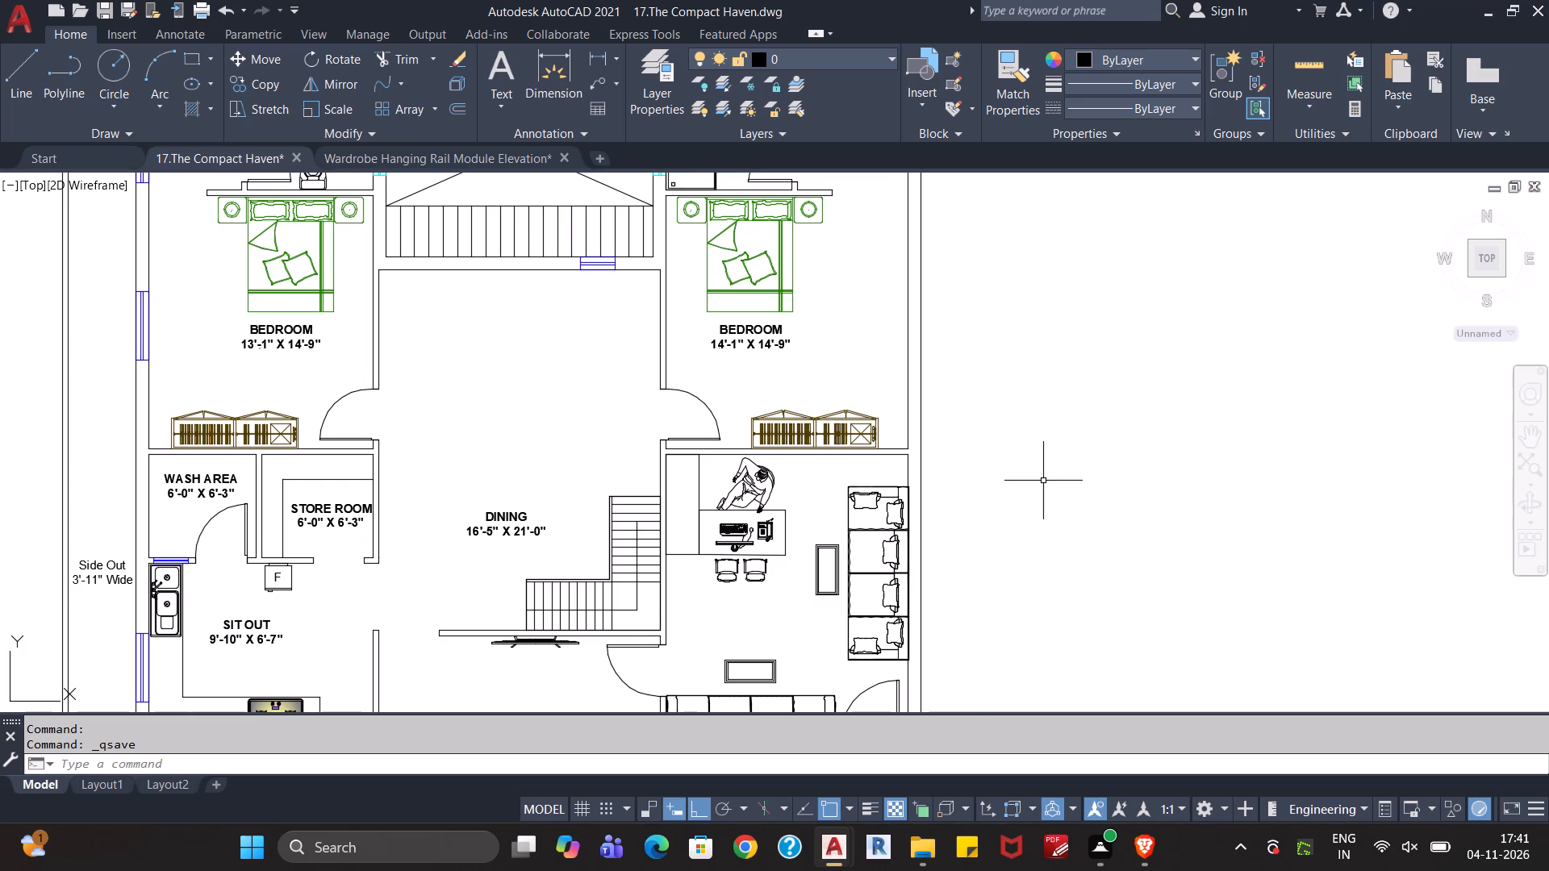
{"action": "scroll", "coordinate": [1048, 461], "scroll_direction": "down", "scroll_amount": 2}
{"action": "middle_click_drag", "start_coordinate": [1090, 495], "coordinate": [1032, 406]}
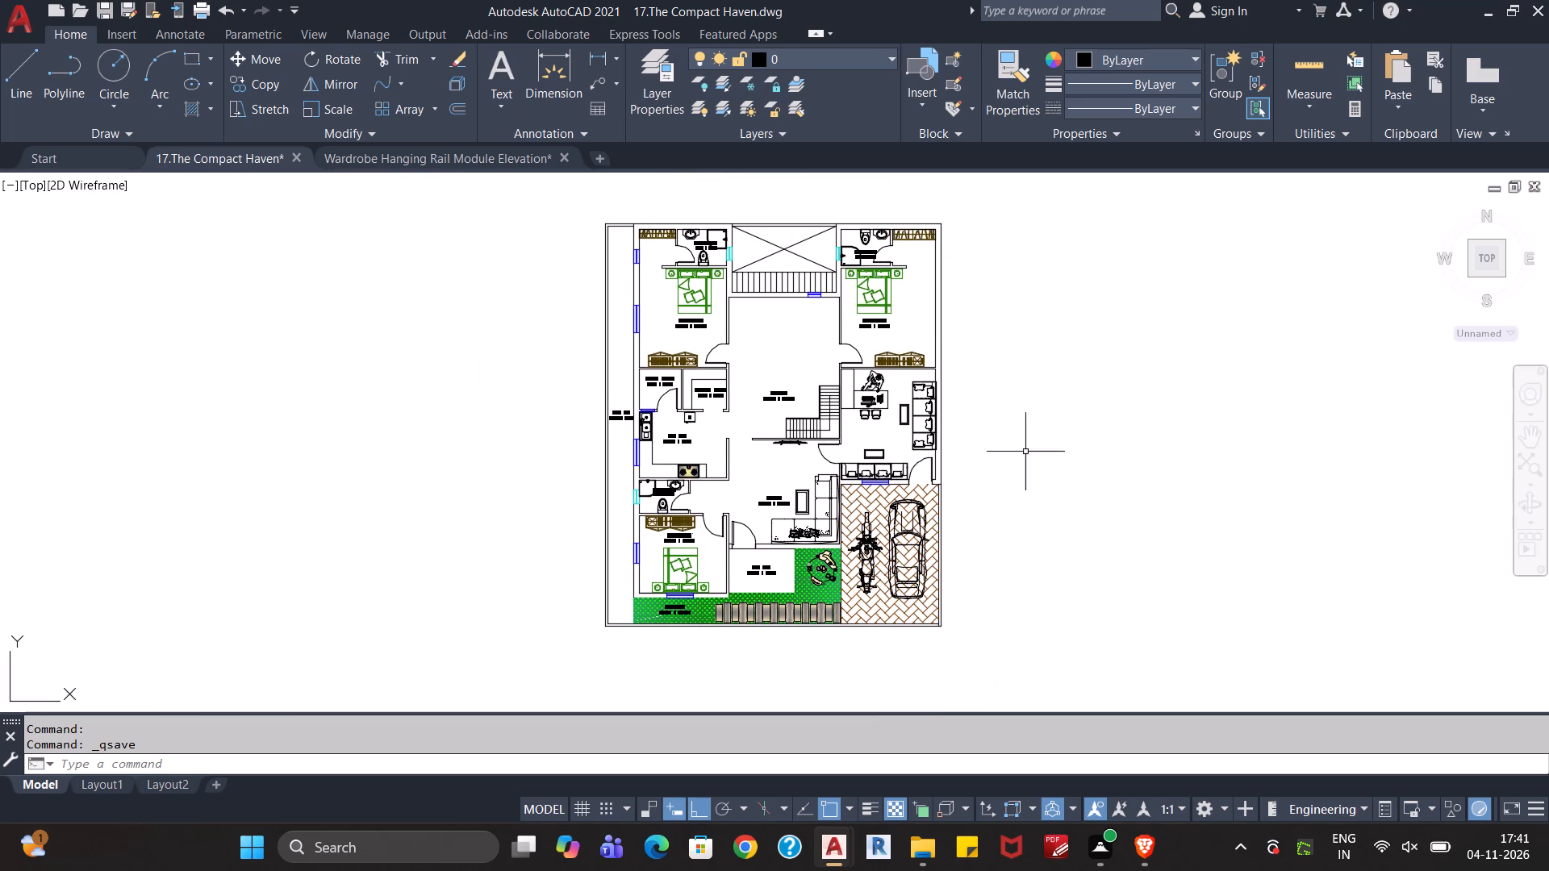
{"action": "left_click", "coordinate": [830, 527]}
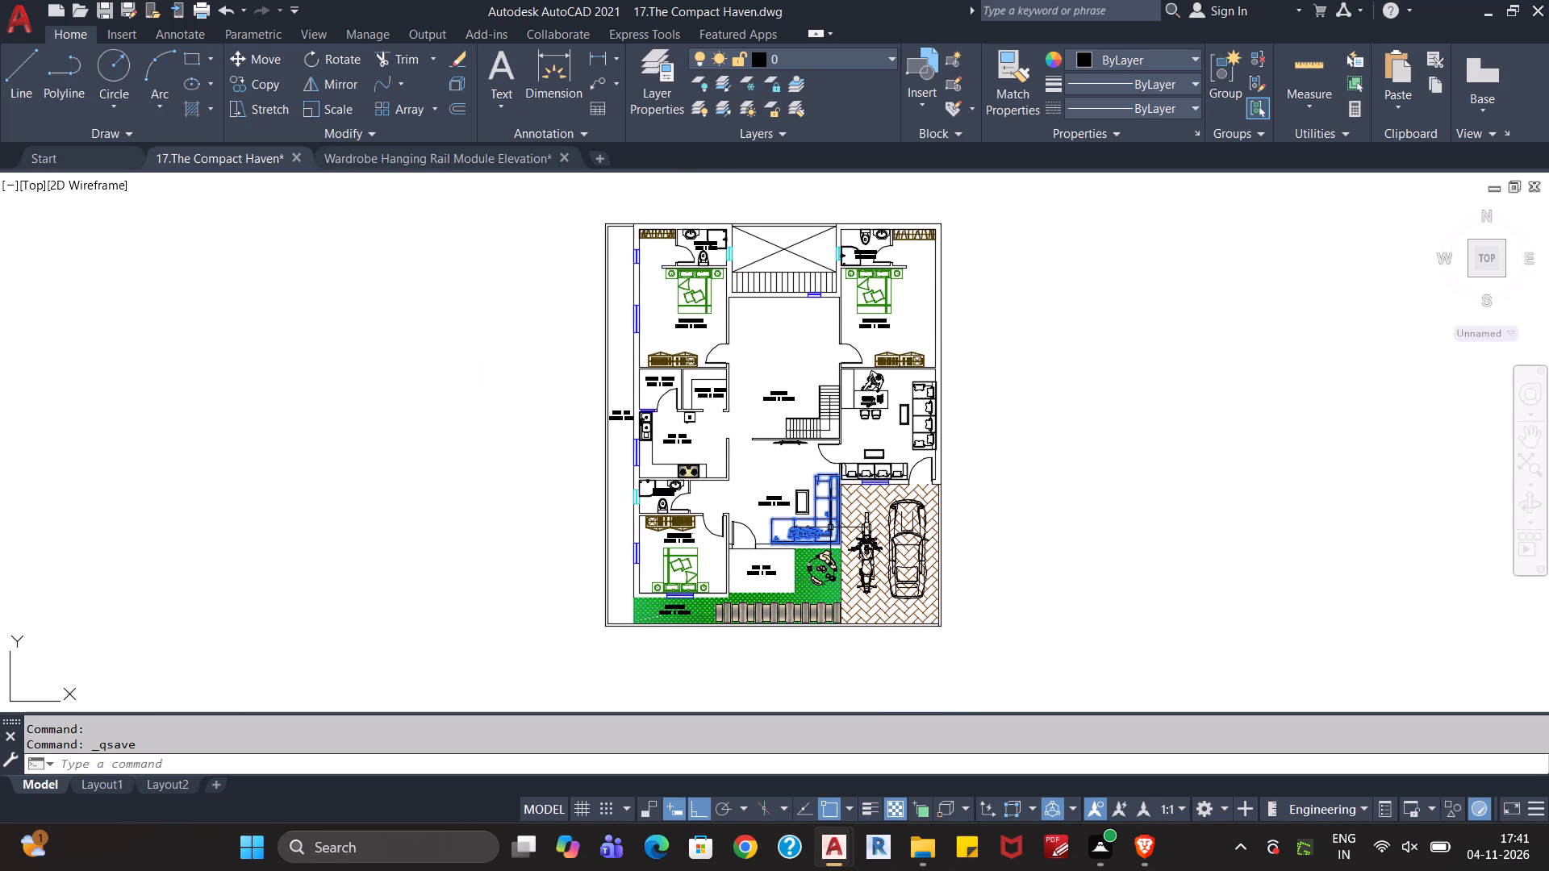
{"action": "key", "text": "ctrl+c"}
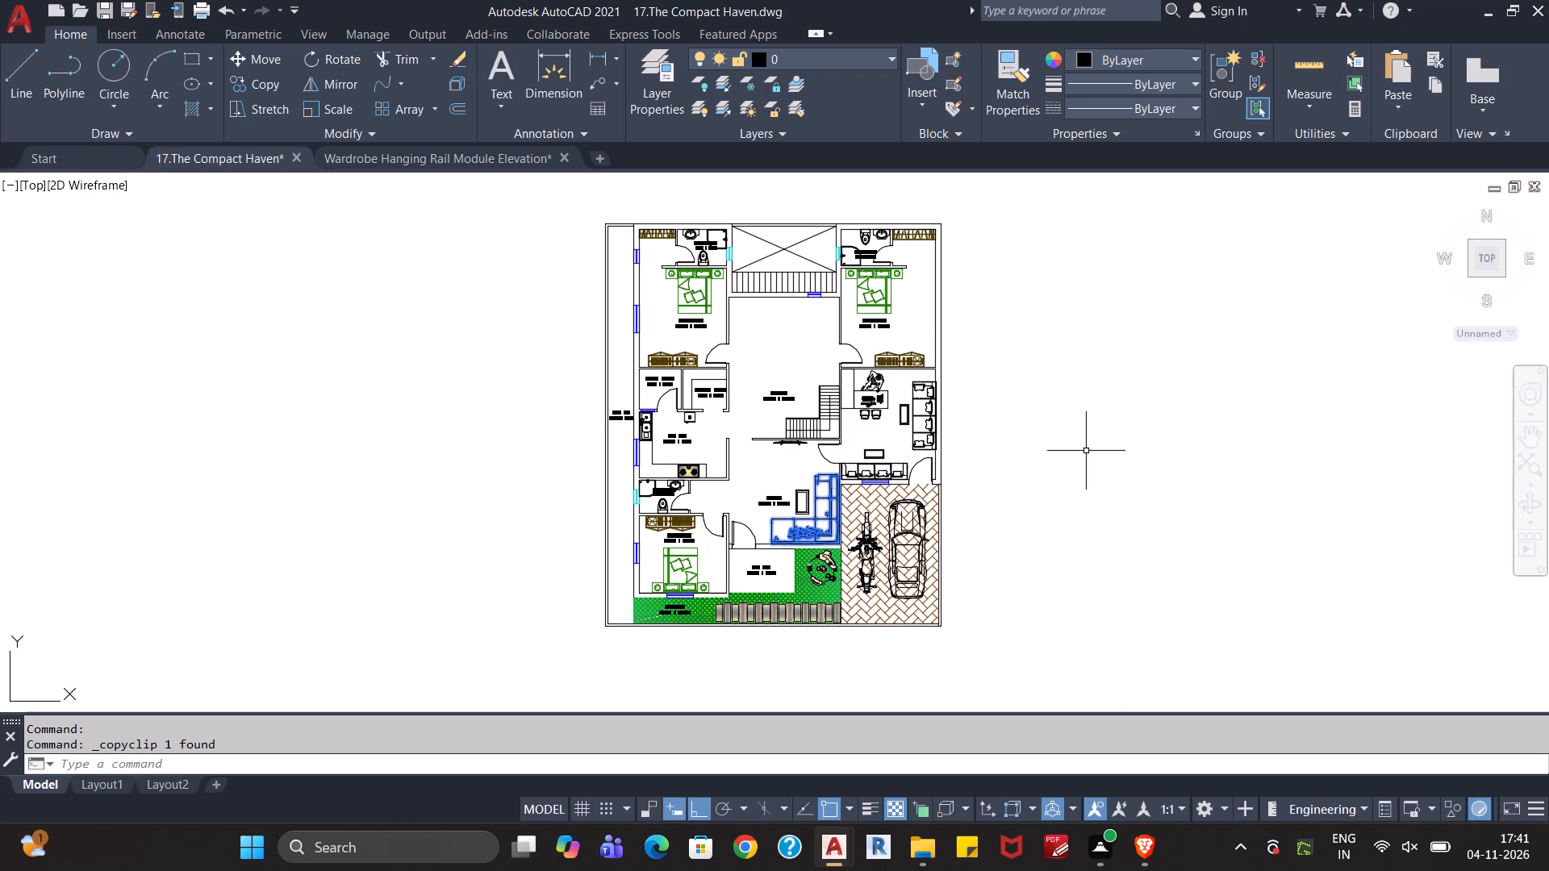
{"action": "key", "text": "ctrl+v"}
{"action": "middle_click_drag", "start_coordinate": [776, 375], "coordinate": [756, 492]}
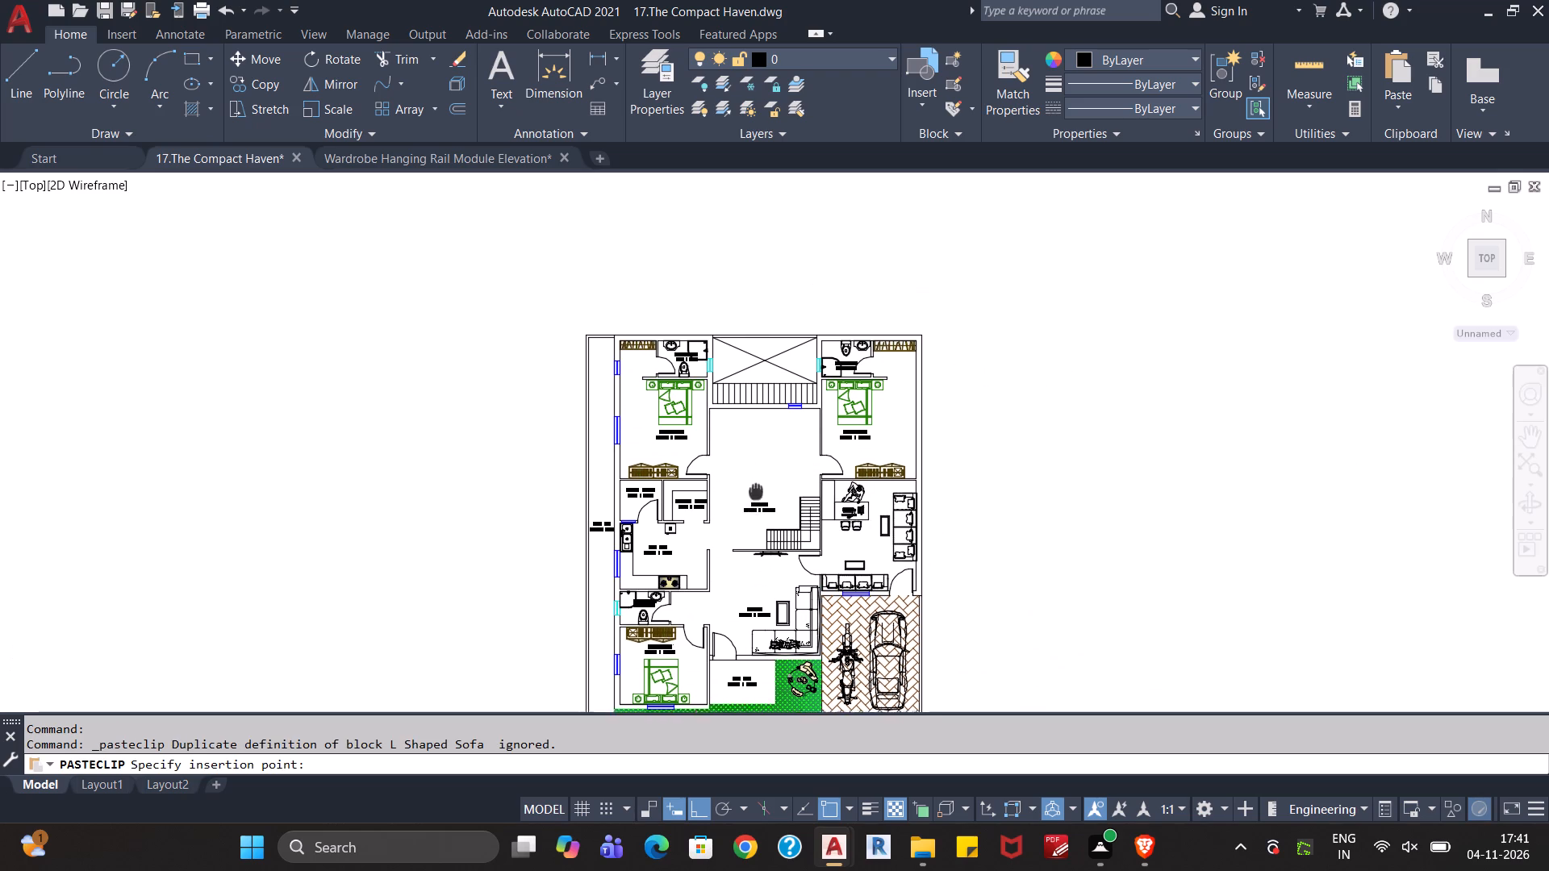
{"action": "middle_click_drag", "start_coordinate": [756, 492], "coordinate": [745, 514]}
{"action": "scroll", "coordinate": [726, 513], "scroll_direction": "up", "scroll_amount": 3}
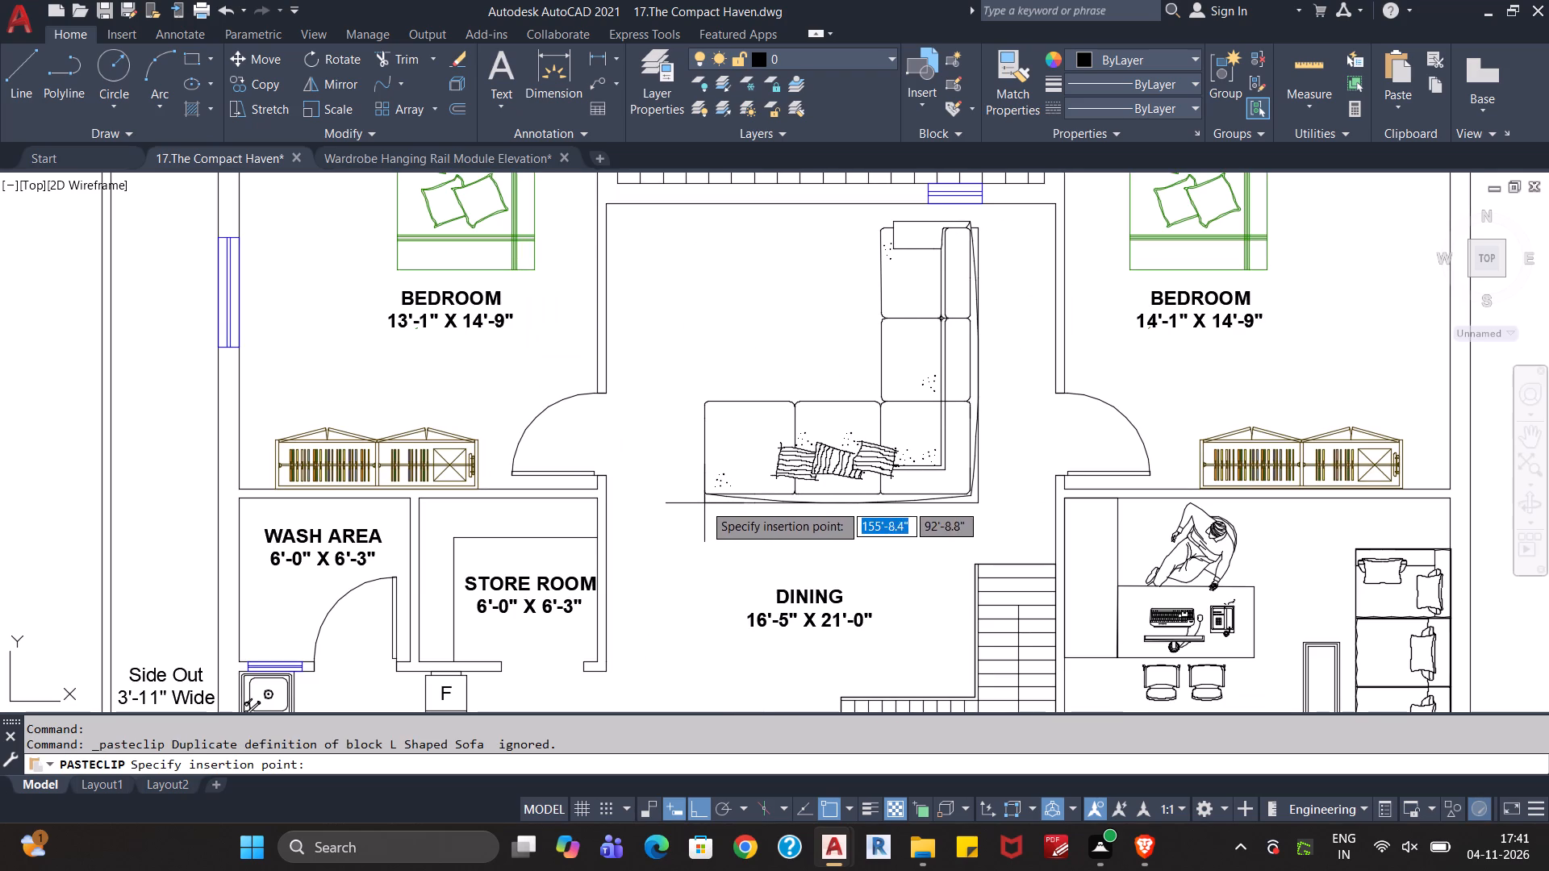
{"action": "left_click", "coordinate": [675, 499]}
Scale the pasted L-shaped sofa down by eye to a little over half its size.
{"action": "left_click", "coordinate": [973, 404]}
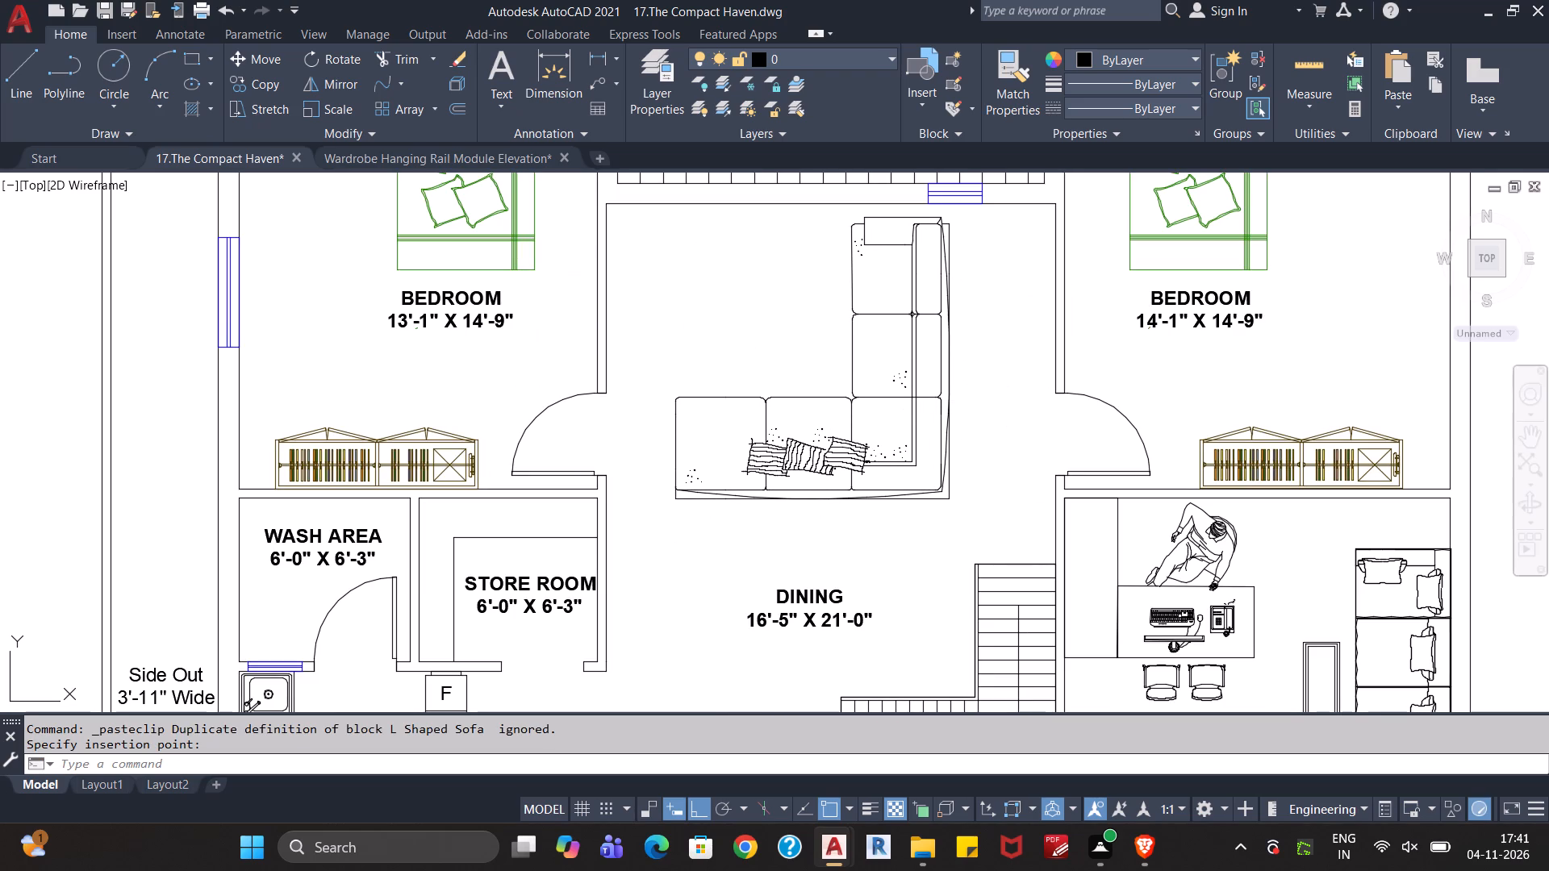
{"action": "left_click", "coordinate": [854, 517]}
{"action": "type", "text": "sc"}
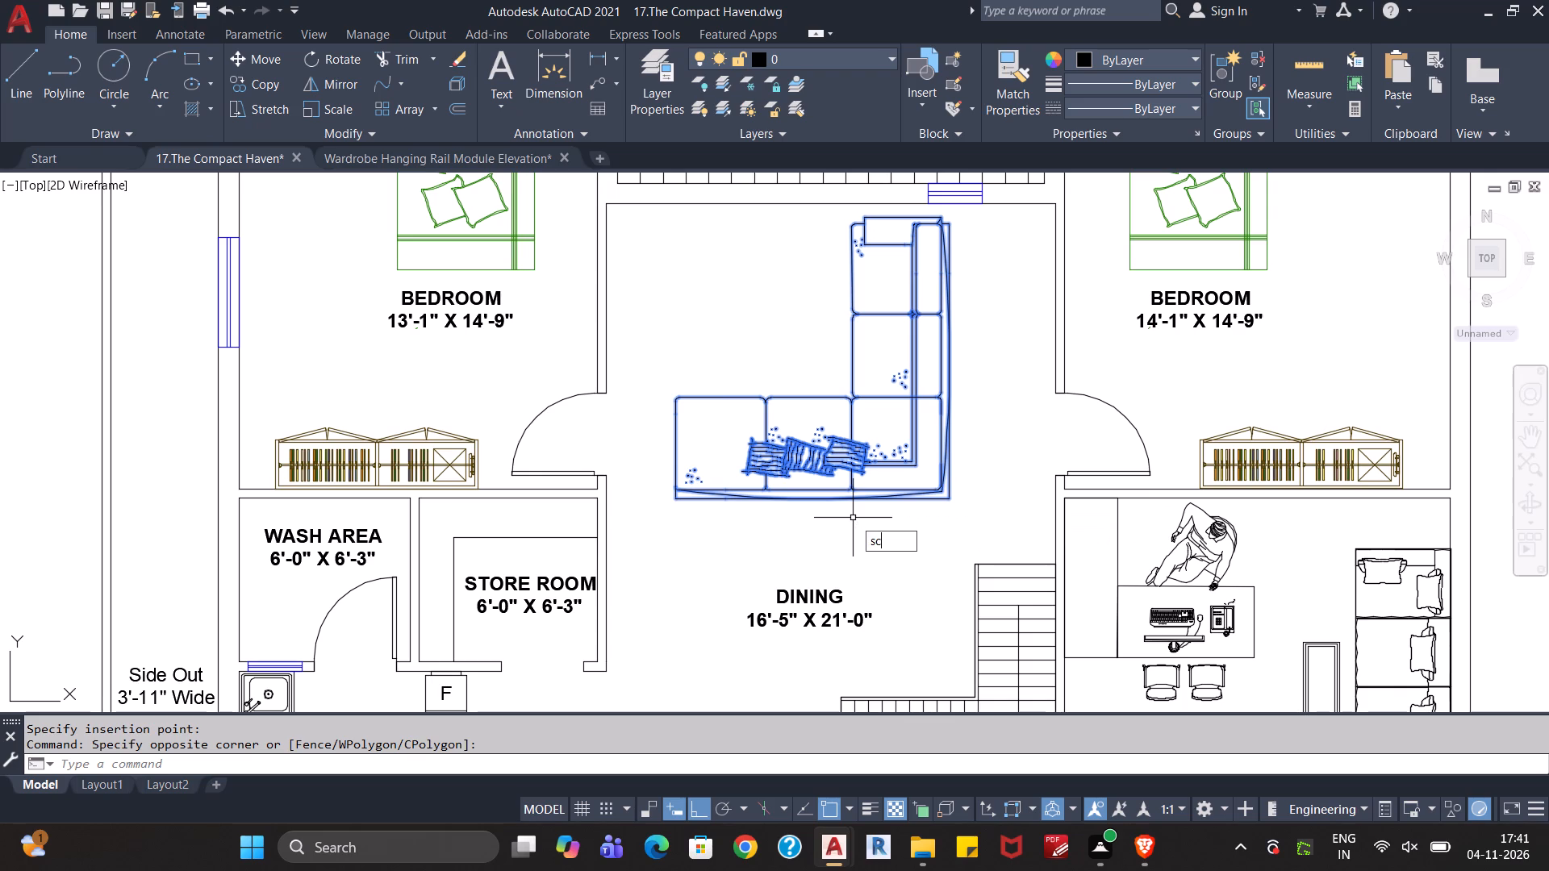
{"action": "key", "text": "Return"}
{"action": "left_click", "coordinate": [910, 401]}
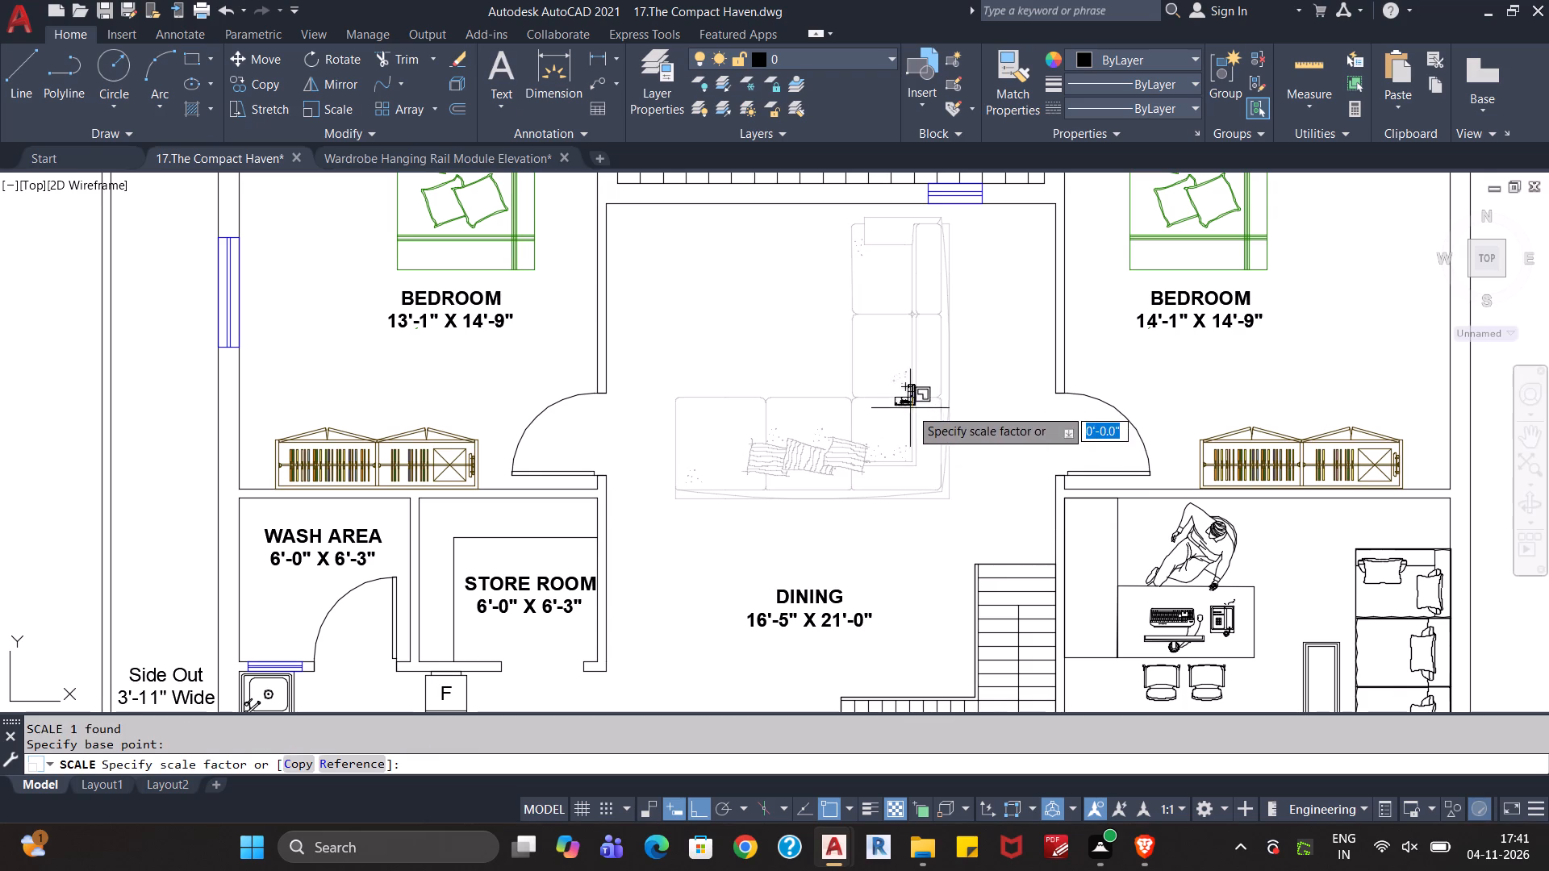
{"action": "left_click", "coordinate": [942, 468]}
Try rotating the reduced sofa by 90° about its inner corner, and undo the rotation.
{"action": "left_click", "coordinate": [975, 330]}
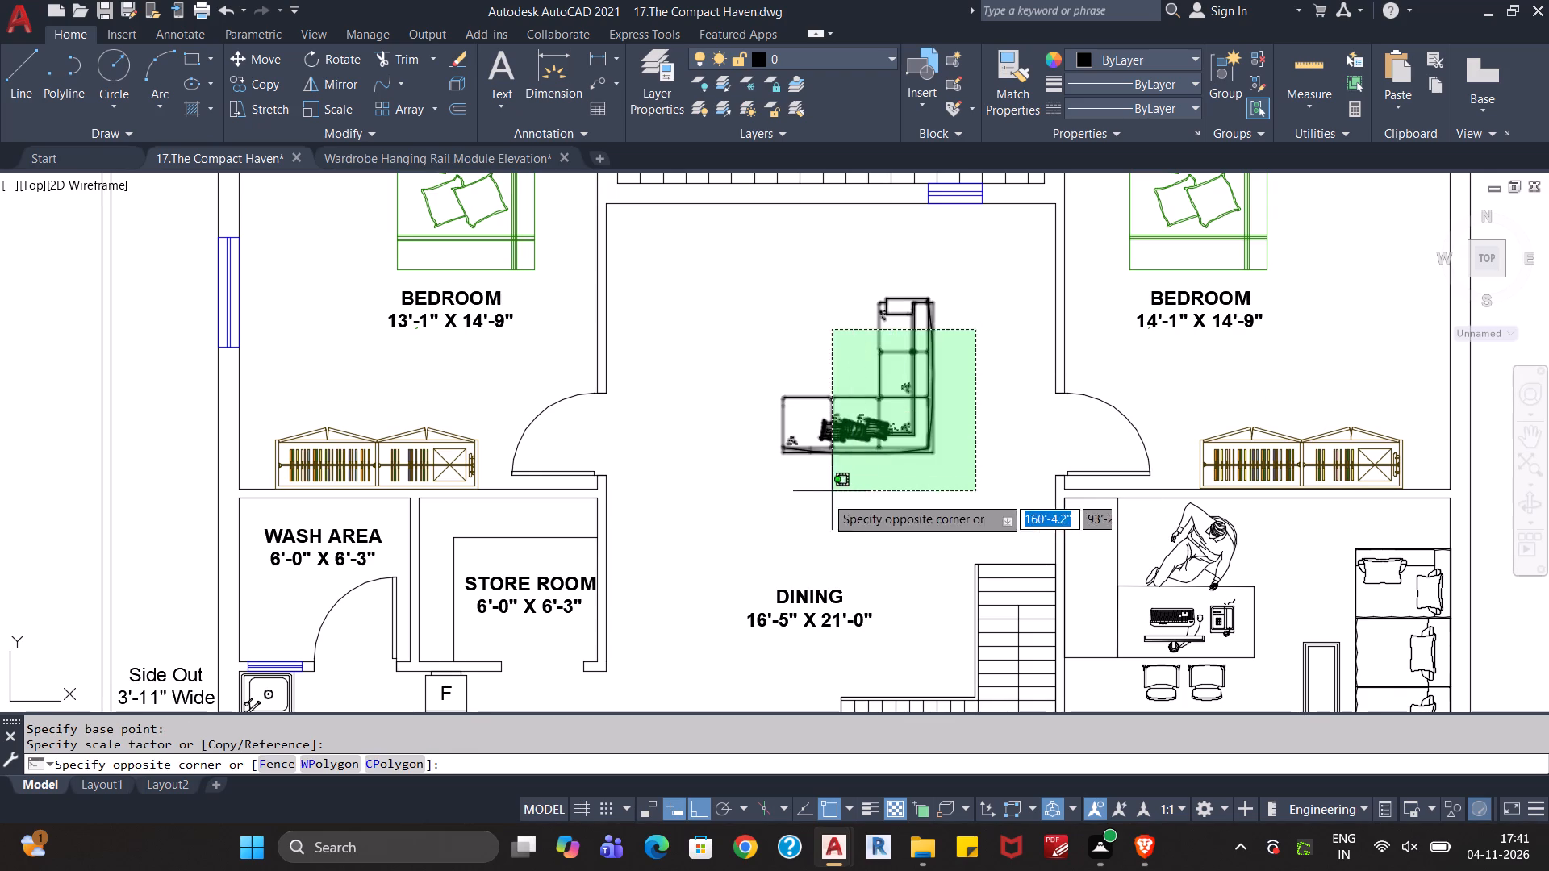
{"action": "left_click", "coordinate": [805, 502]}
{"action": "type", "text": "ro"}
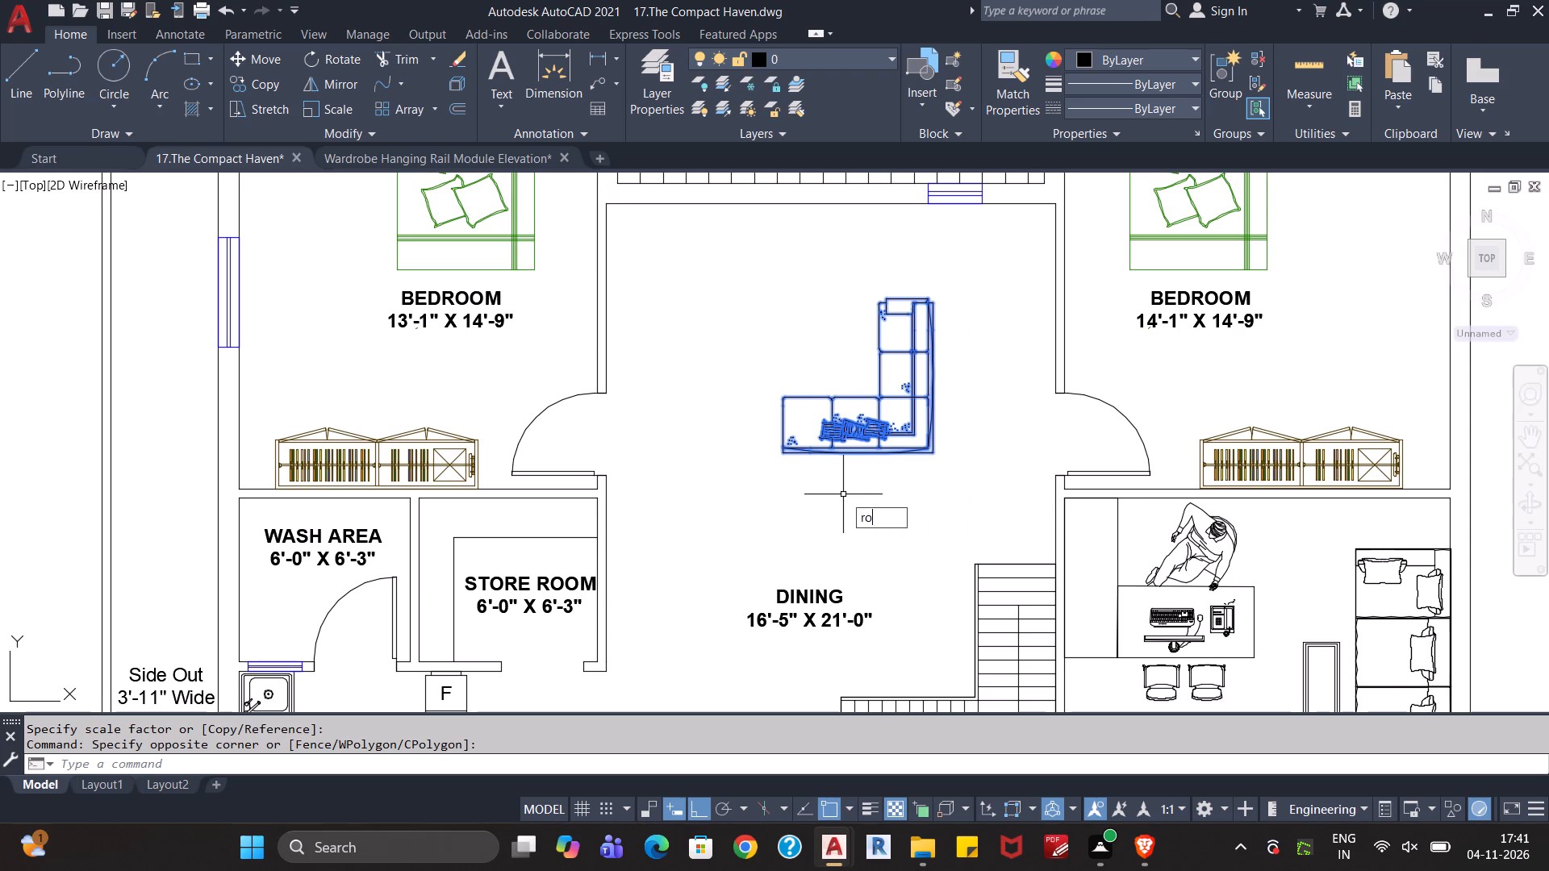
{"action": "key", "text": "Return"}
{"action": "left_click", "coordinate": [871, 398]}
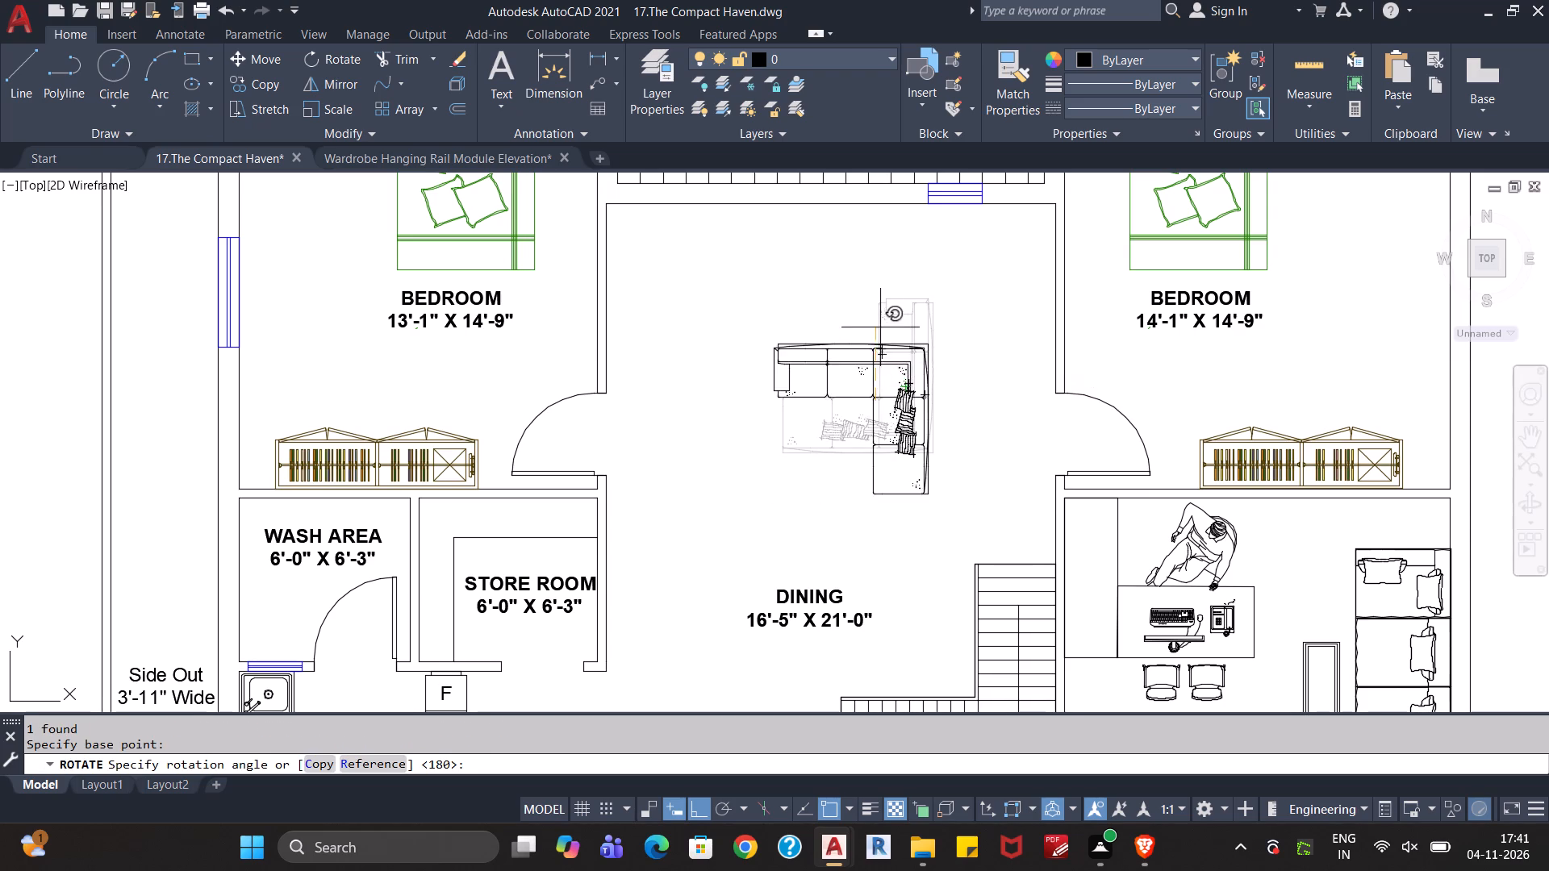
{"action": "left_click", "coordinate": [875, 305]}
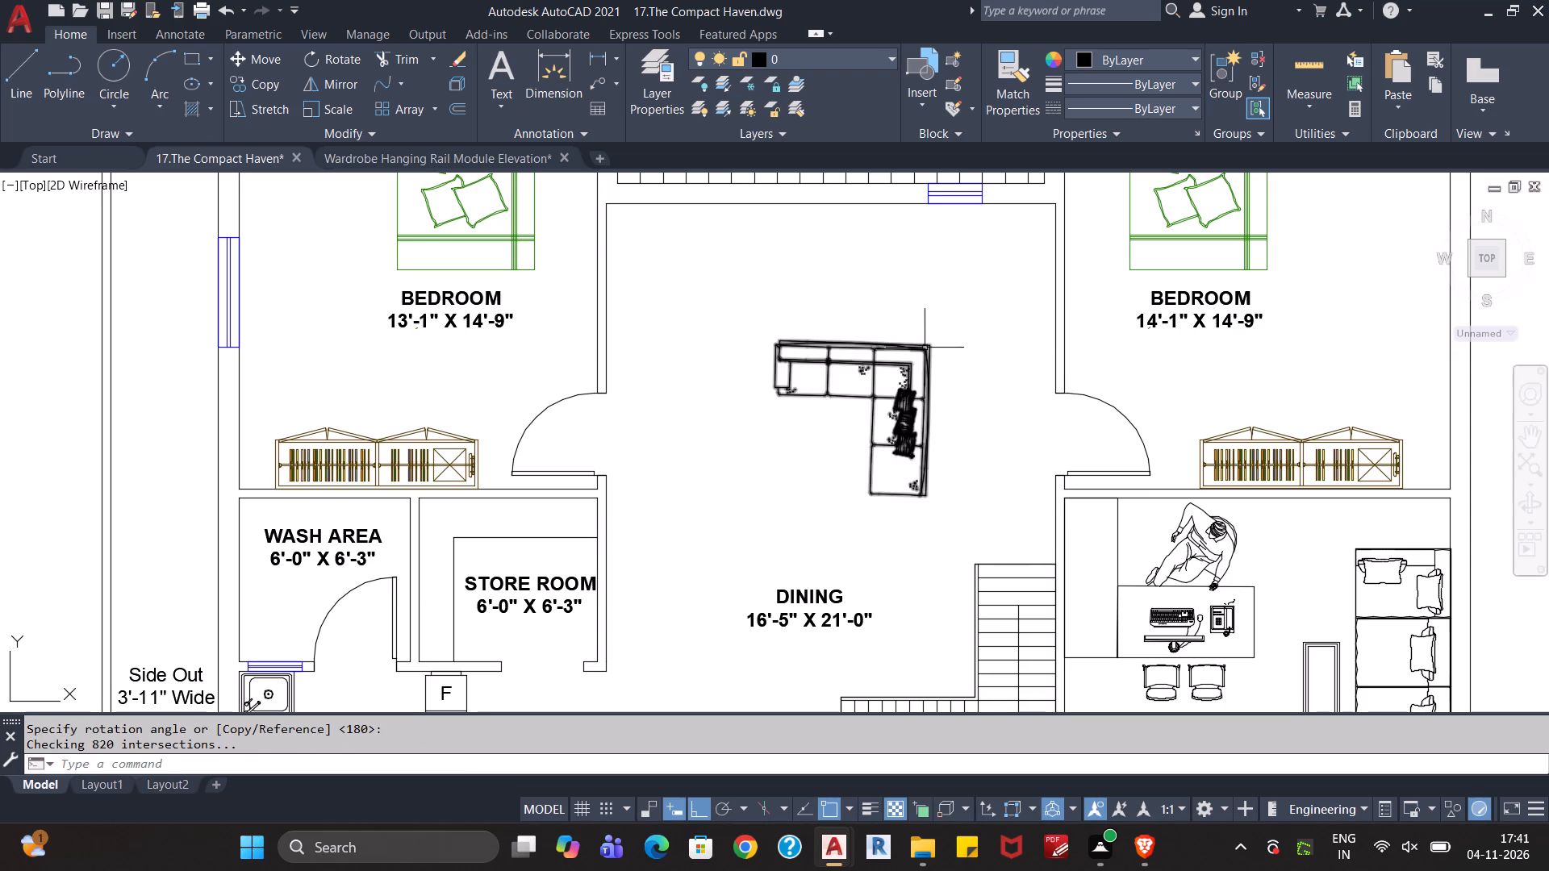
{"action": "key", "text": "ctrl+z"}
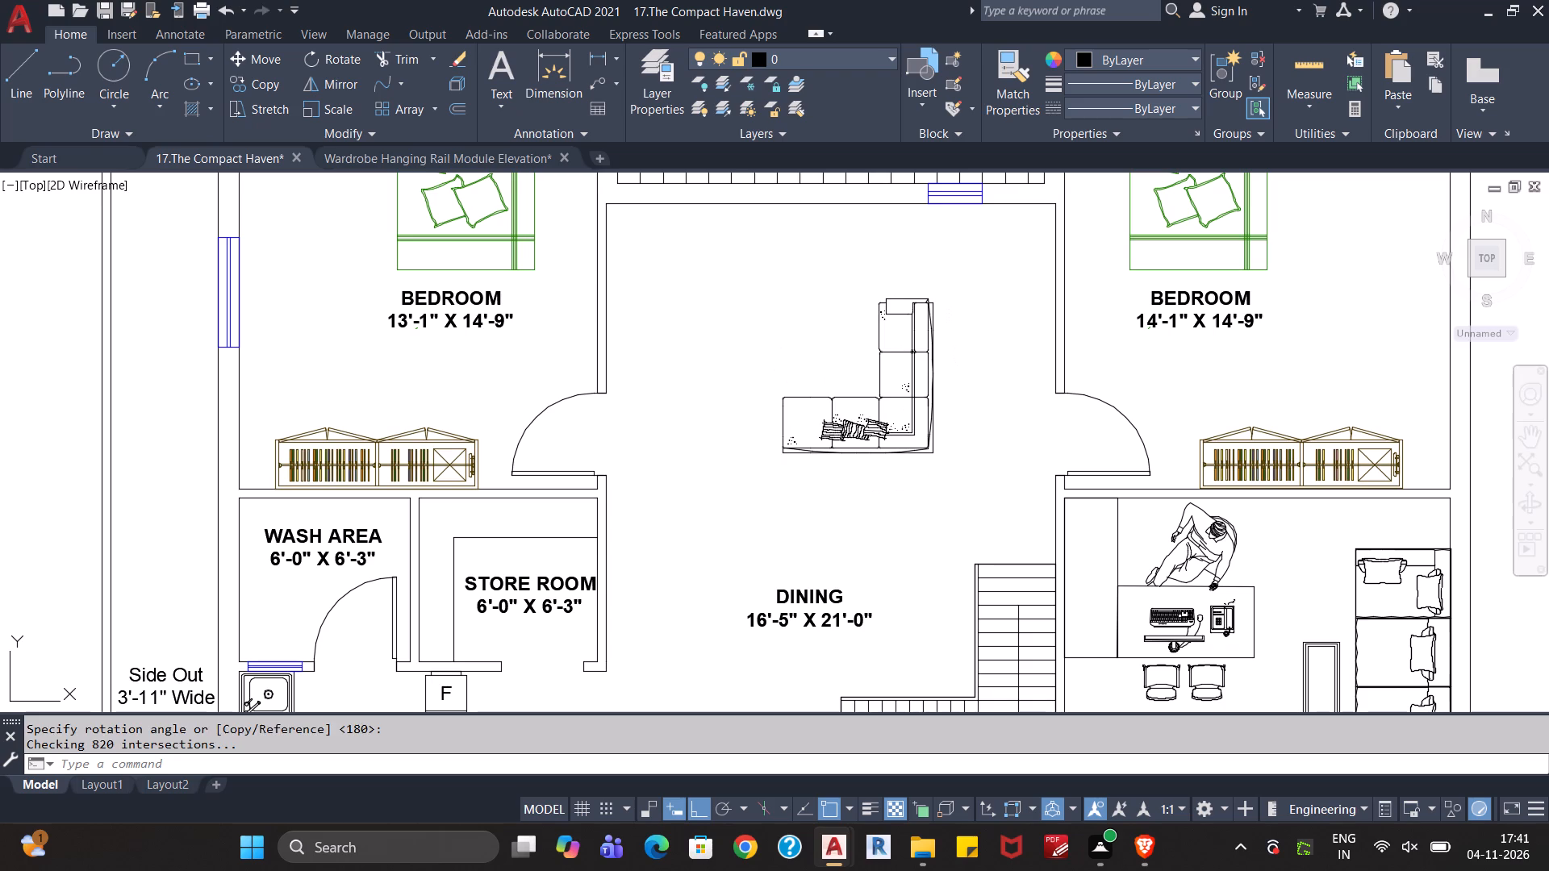
Rotate the reduced sofa by 180° about its inner corner so its back faces the upper and left walls.
{"action": "left_click", "coordinate": [942, 360]}
{"action": "left_click", "coordinate": [884, 464]}
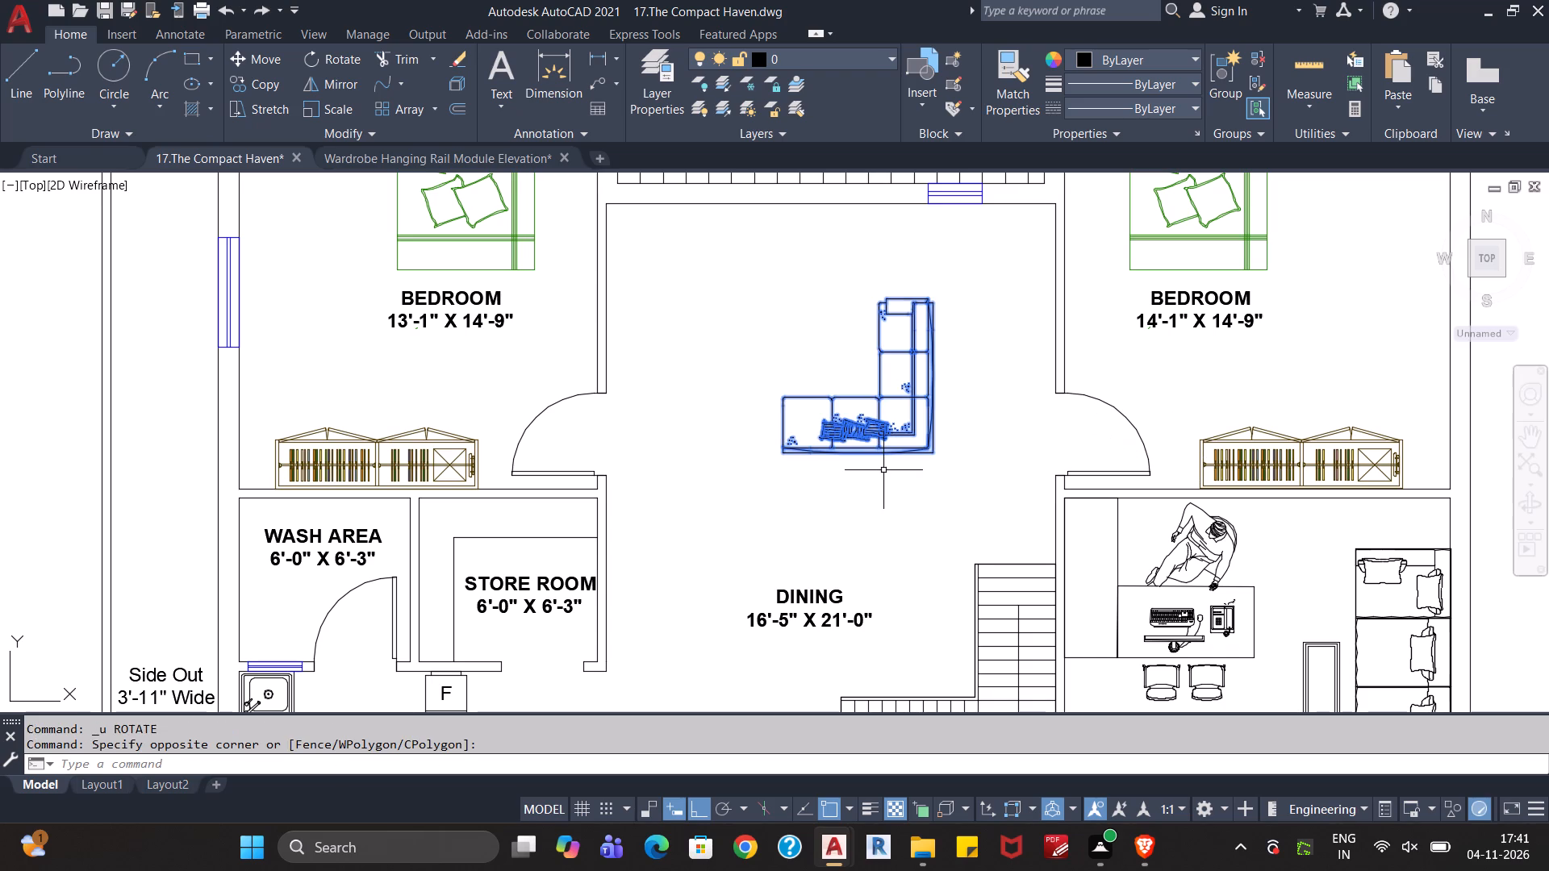
{"action": "type", "text": "ro"}
{"action": "key", "text": "Return"}
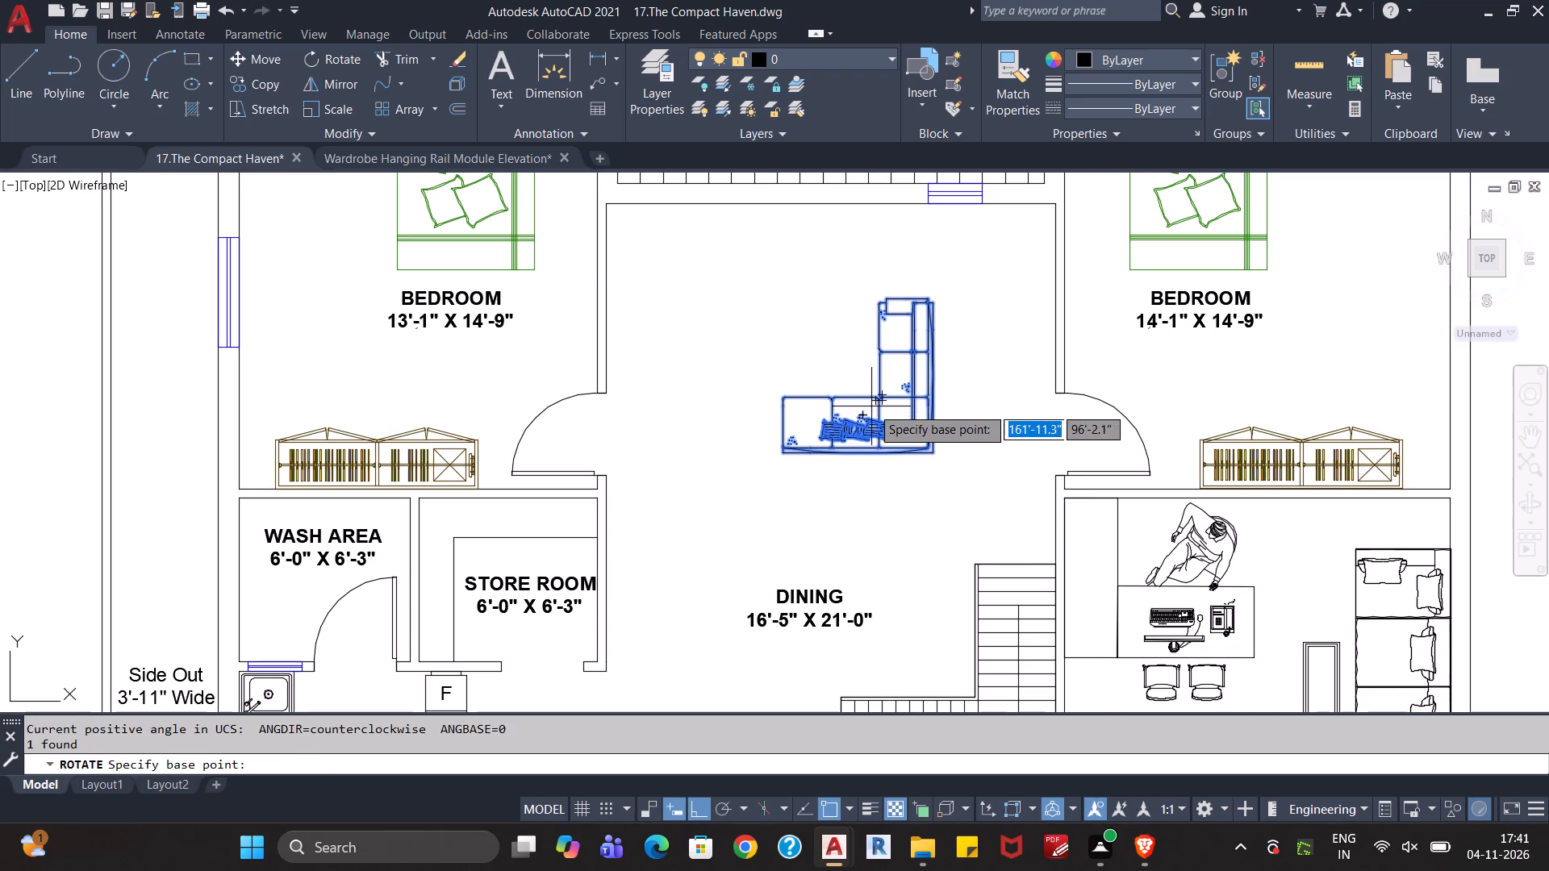
{"action": "left_click", "coordinate": [873, 399]}
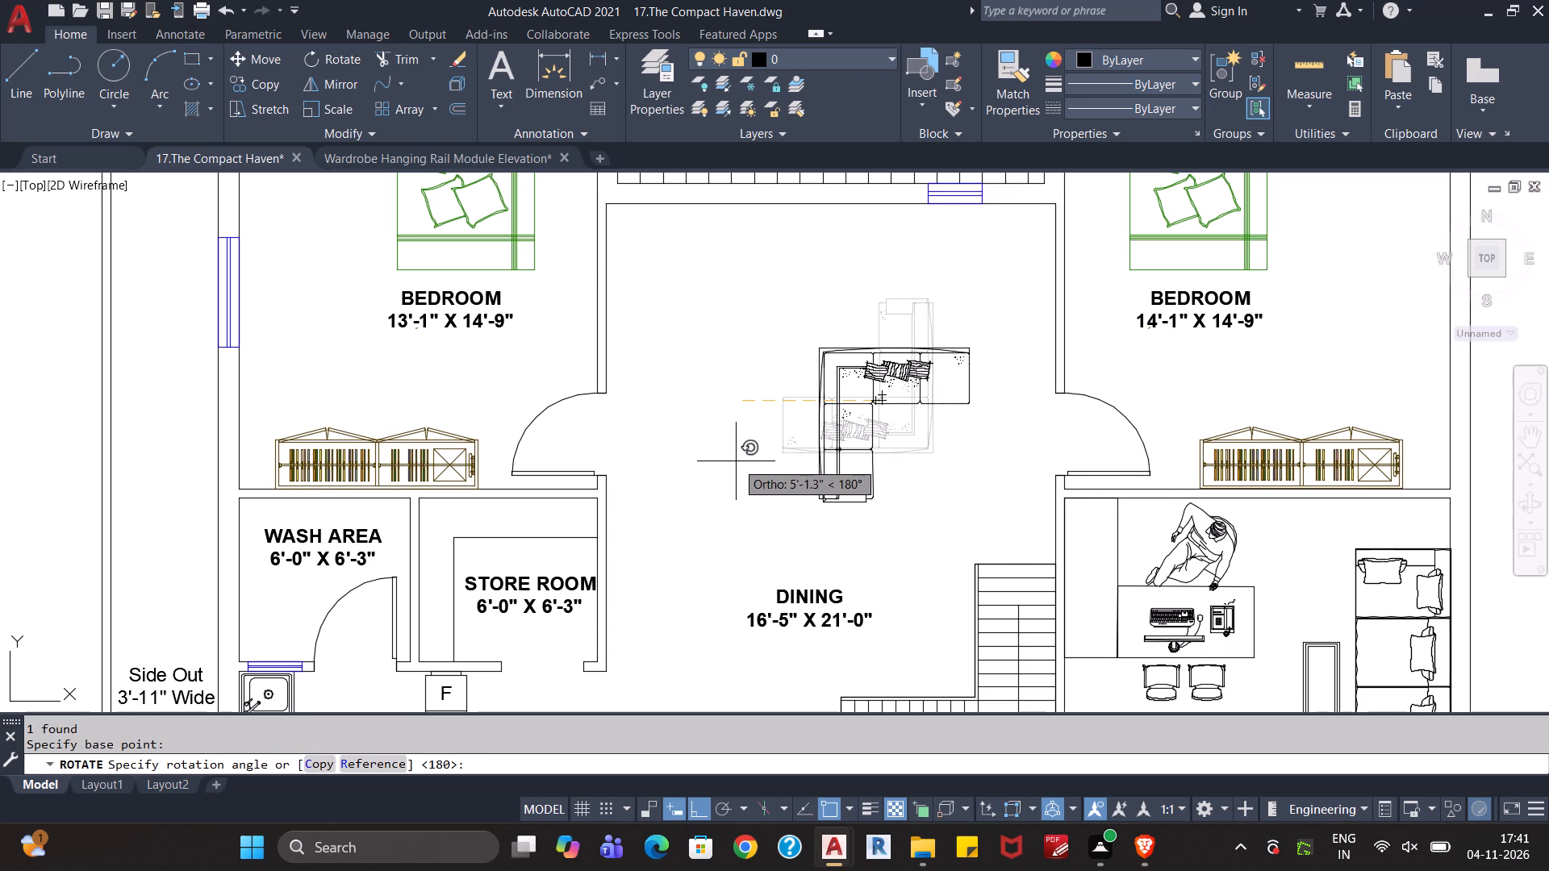
{"action": "left_click", "coordinate": [736, 461]}
Copy the rotated sofa and paste the copy near the dining area's upper-left wall corner.
{"action": "left_click", "coordinate": [955, 313]}
{"action": "left_click", "coordinate": [807, 471]}
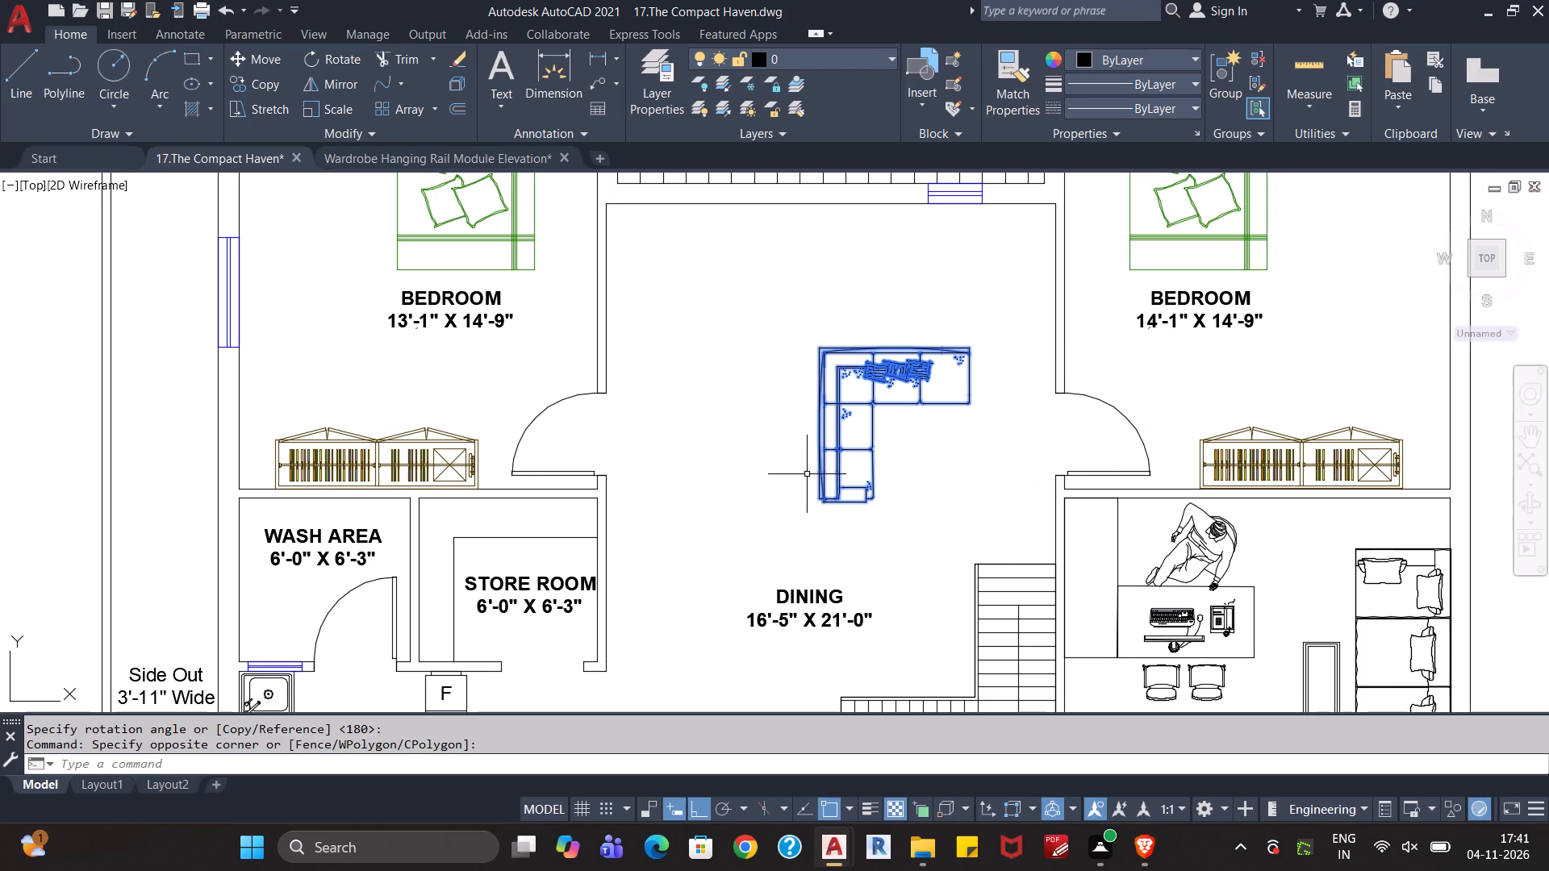
{"action": "key", "text": "ctrl+c"}
{"action": "key", "text": "ctrl+v"}
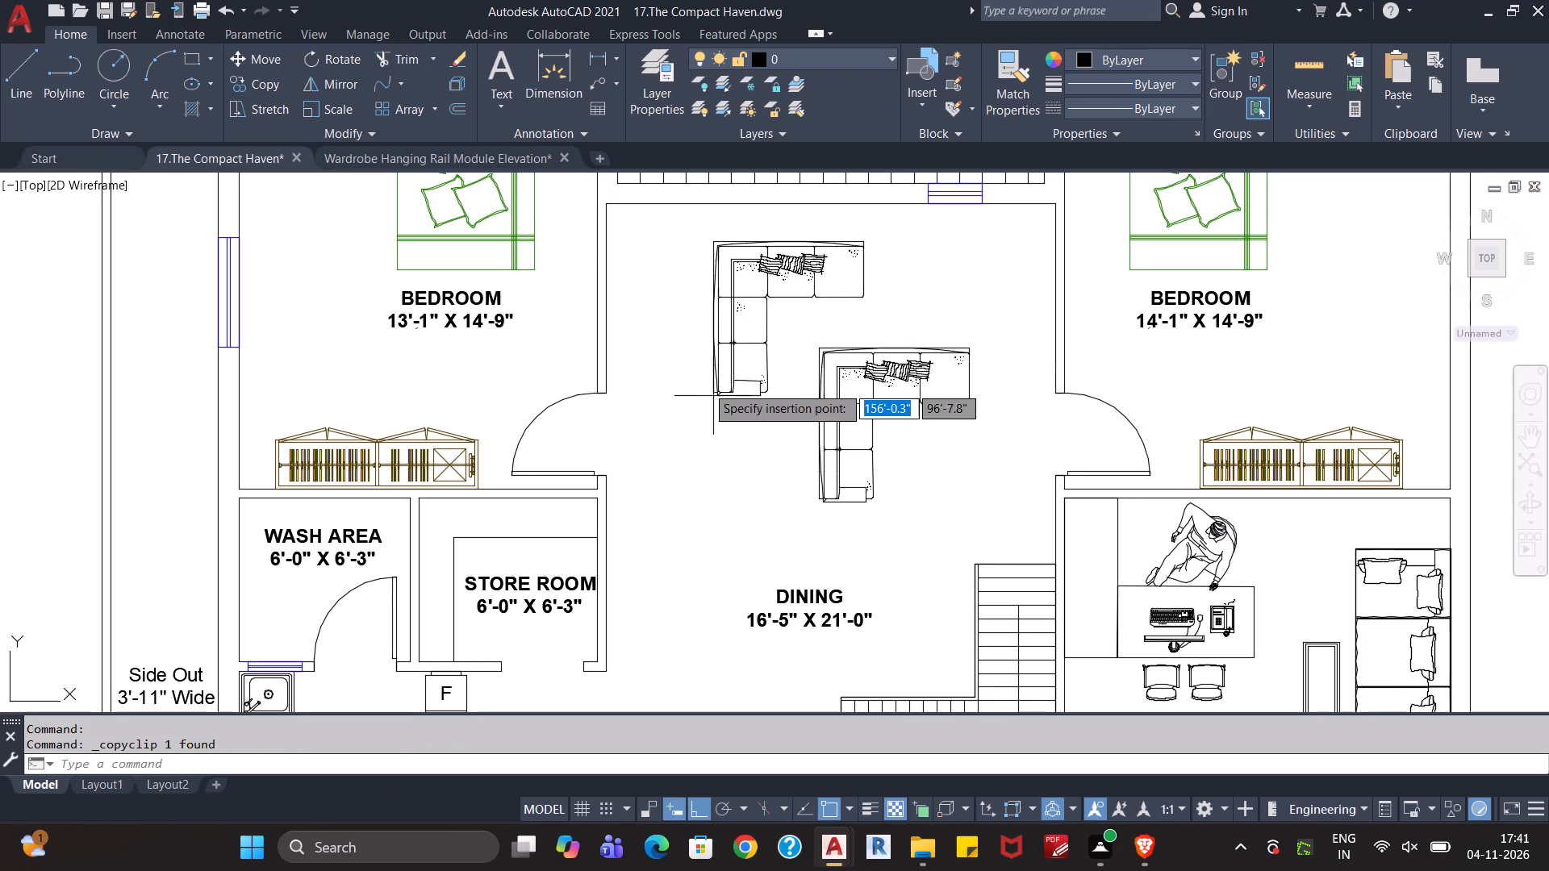
{"action": "left_click", "coordinate": [624, 380]}
Move the sofa copy by its upper-left corner to fit snugly into the dining area's upper-left wall corner.
{"action": "scroll", "coordinate": [649, 266], "scroll_direction": "up", "scroll_amount": 2}
{"action": "middle_click_drag", "start_coordinate": [642, 256], "coordinate": [645, 438]}
{"action": "left_click", "coordinate": [593, 348]}
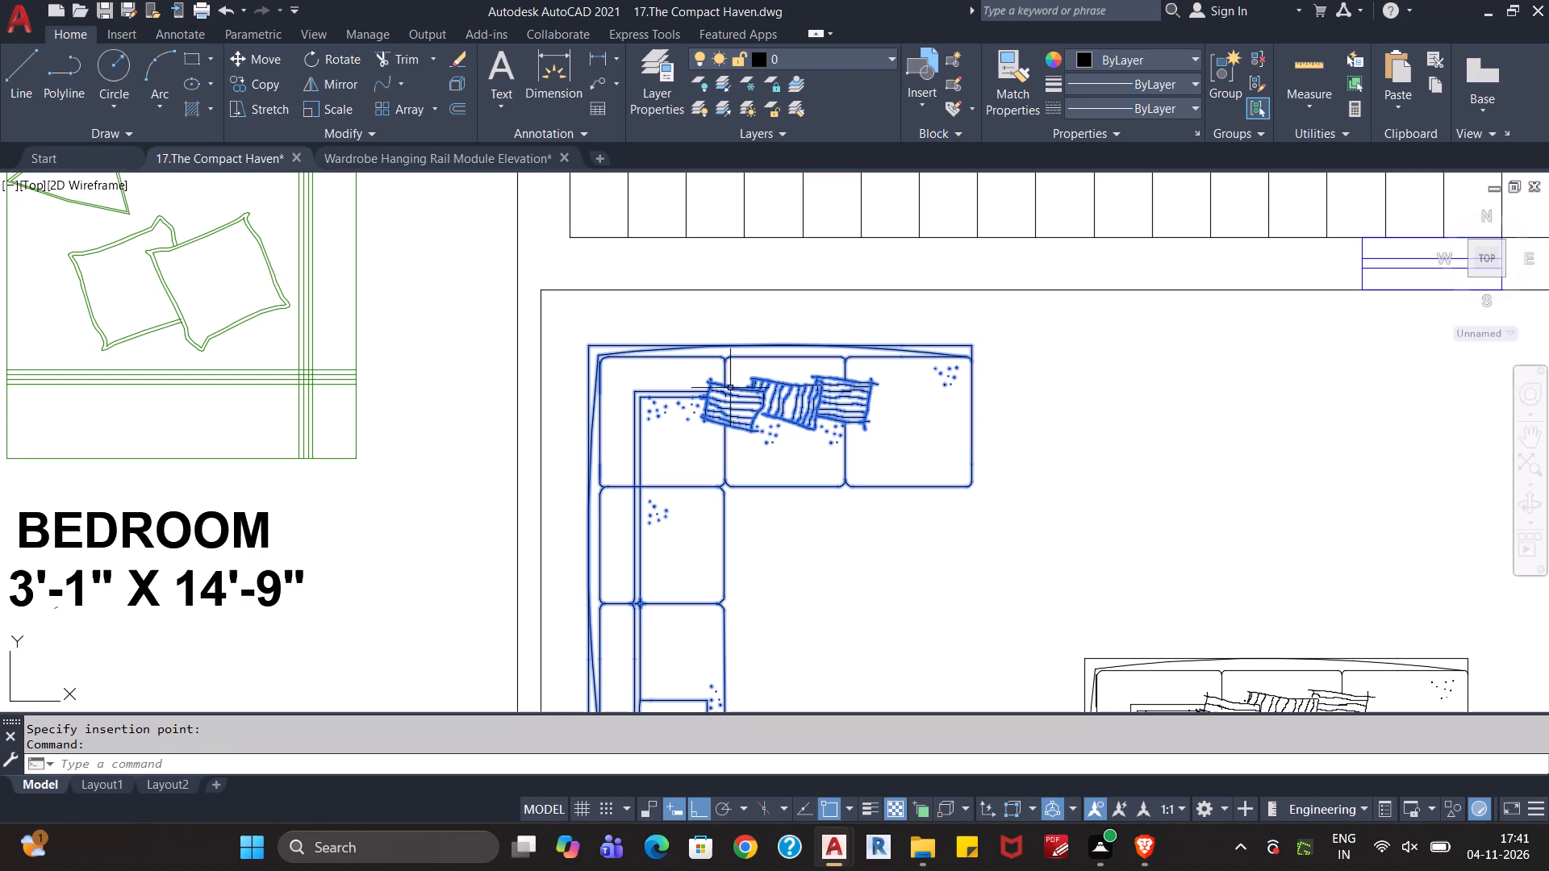
{"action": "key", "text": "m"}
{"action": "key", "text": "Return"}
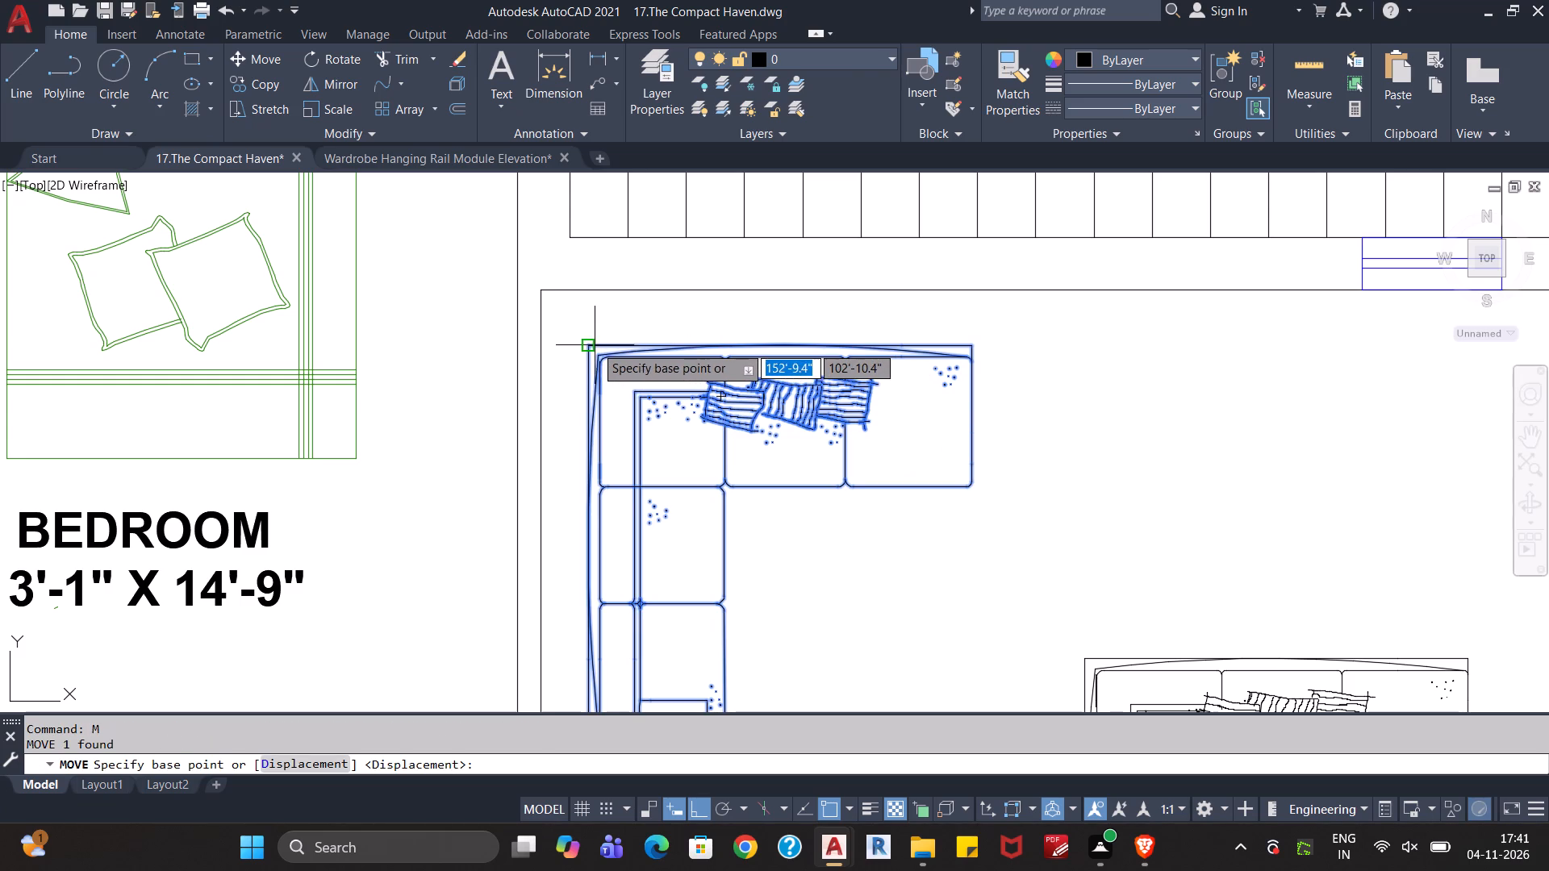
{"action": "left_click", "coordinate": [590, 346]}
{"action": "left_click", "coordinate": [543, 299]}
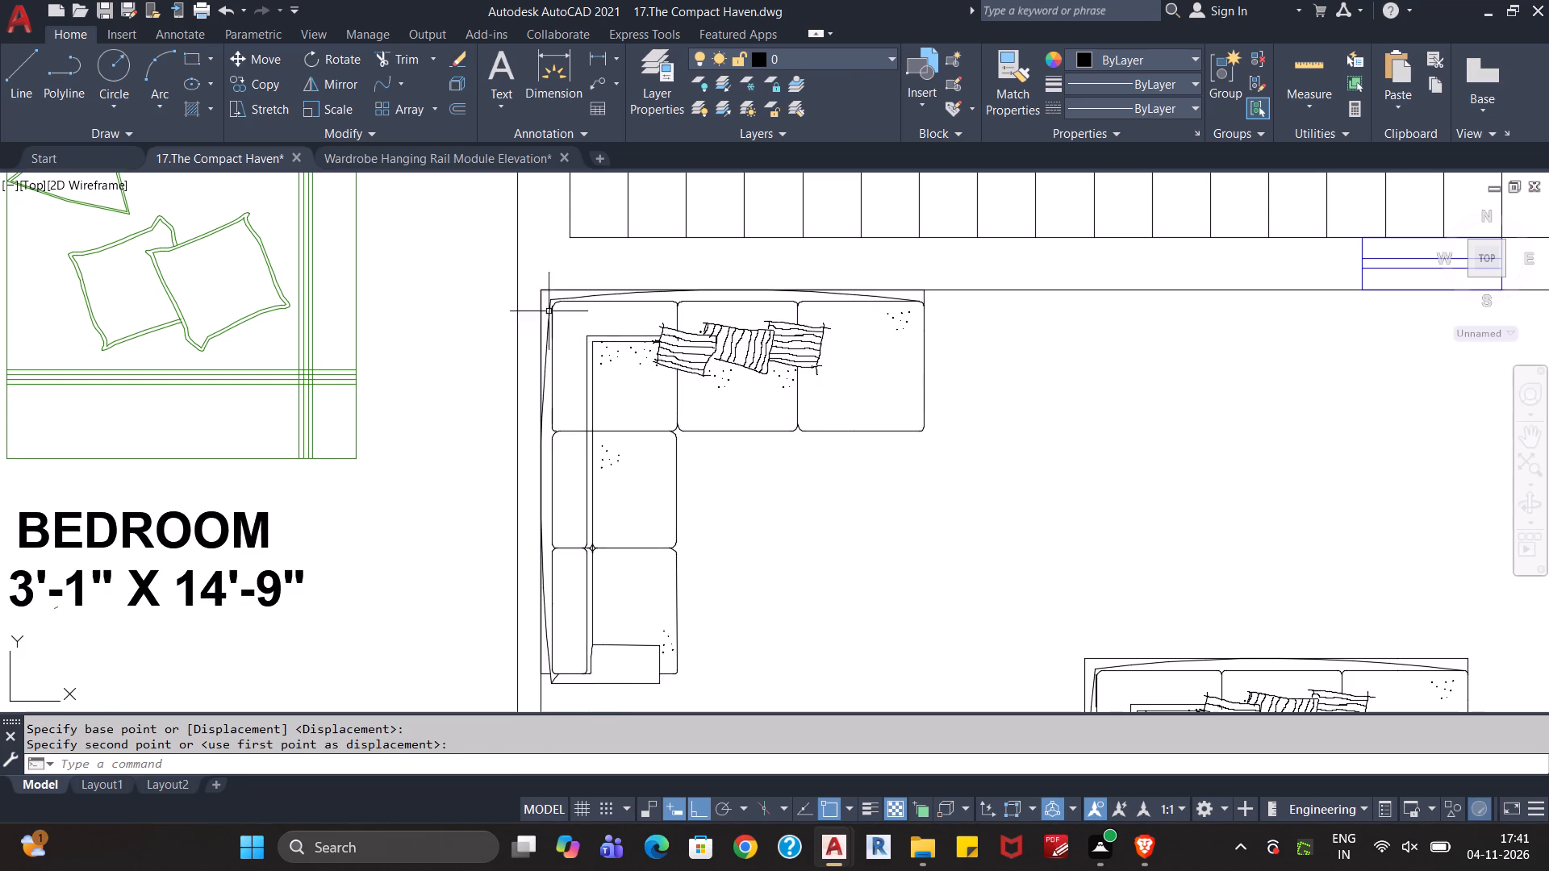
{"action": "key", "text": "Escape"}
{"action": "key", "text": "Escape"}
Rotate the original L-shaped sofa by 270° about its upper-left corner so its back faces the upper and right walls.
{"action": "scroll", "coordinate": [787, 459], "scroll_direction": "down", "scroll_amount": 1}
{"action": "middle_click_drag", "start_coordinate": [880, 526], "coordinate": [716, 483]}
{"action": "left_click_drag", "start_coordinate": [921, 484], "coordinate": [915, 499]}
{"action": "left_click", "coordinate": [858, 584]}
{"action": "type", "text": "ro"}
{"action": "key", "text": "Return"}
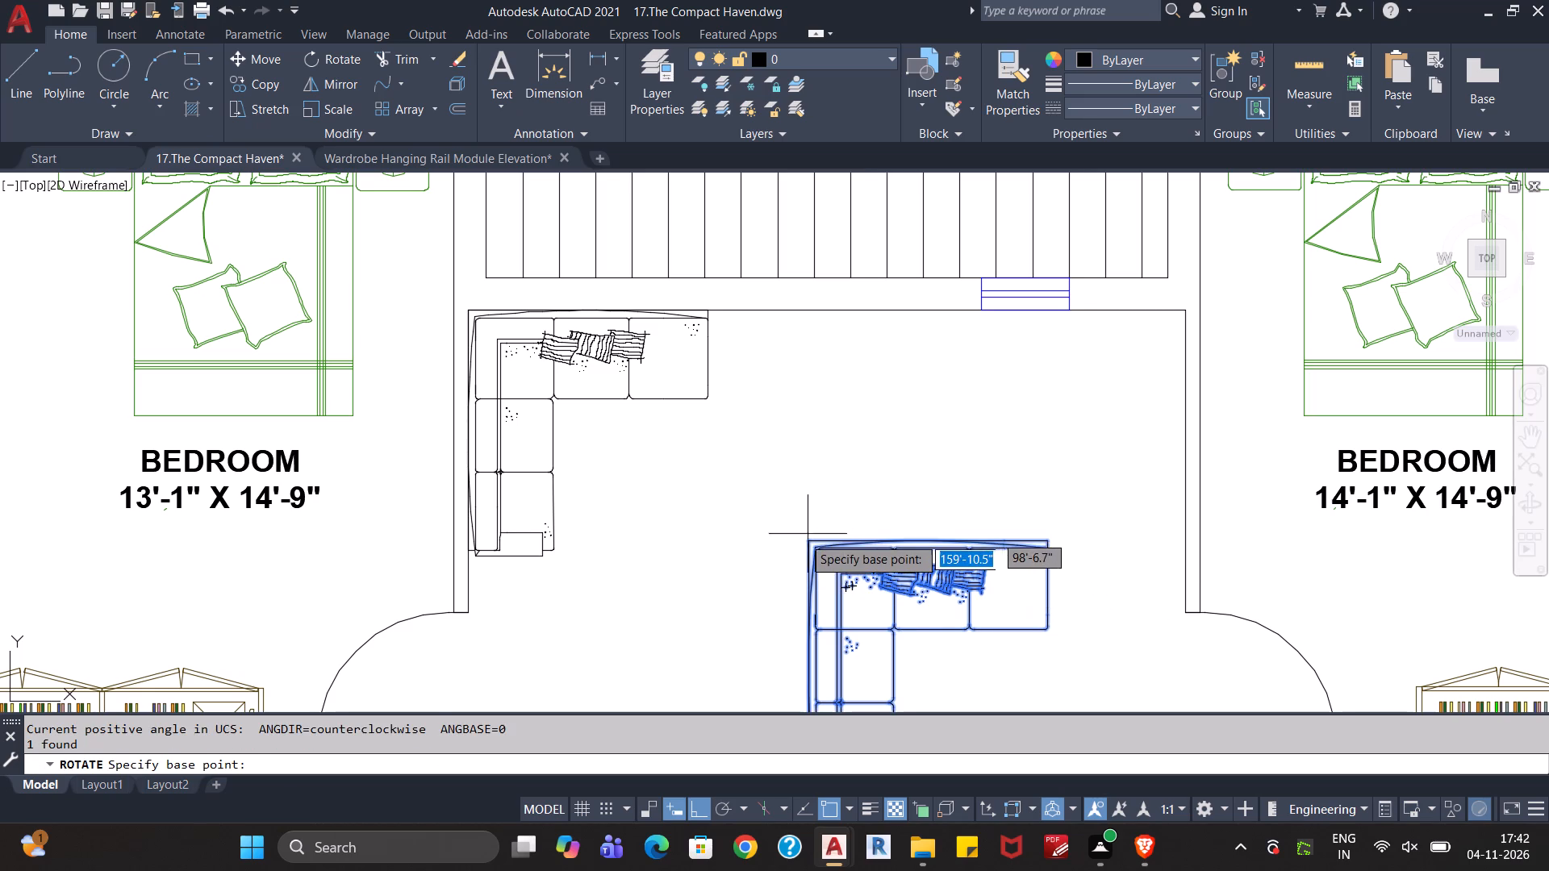
{"action": "left_click", "coordinate": [803, 536]}
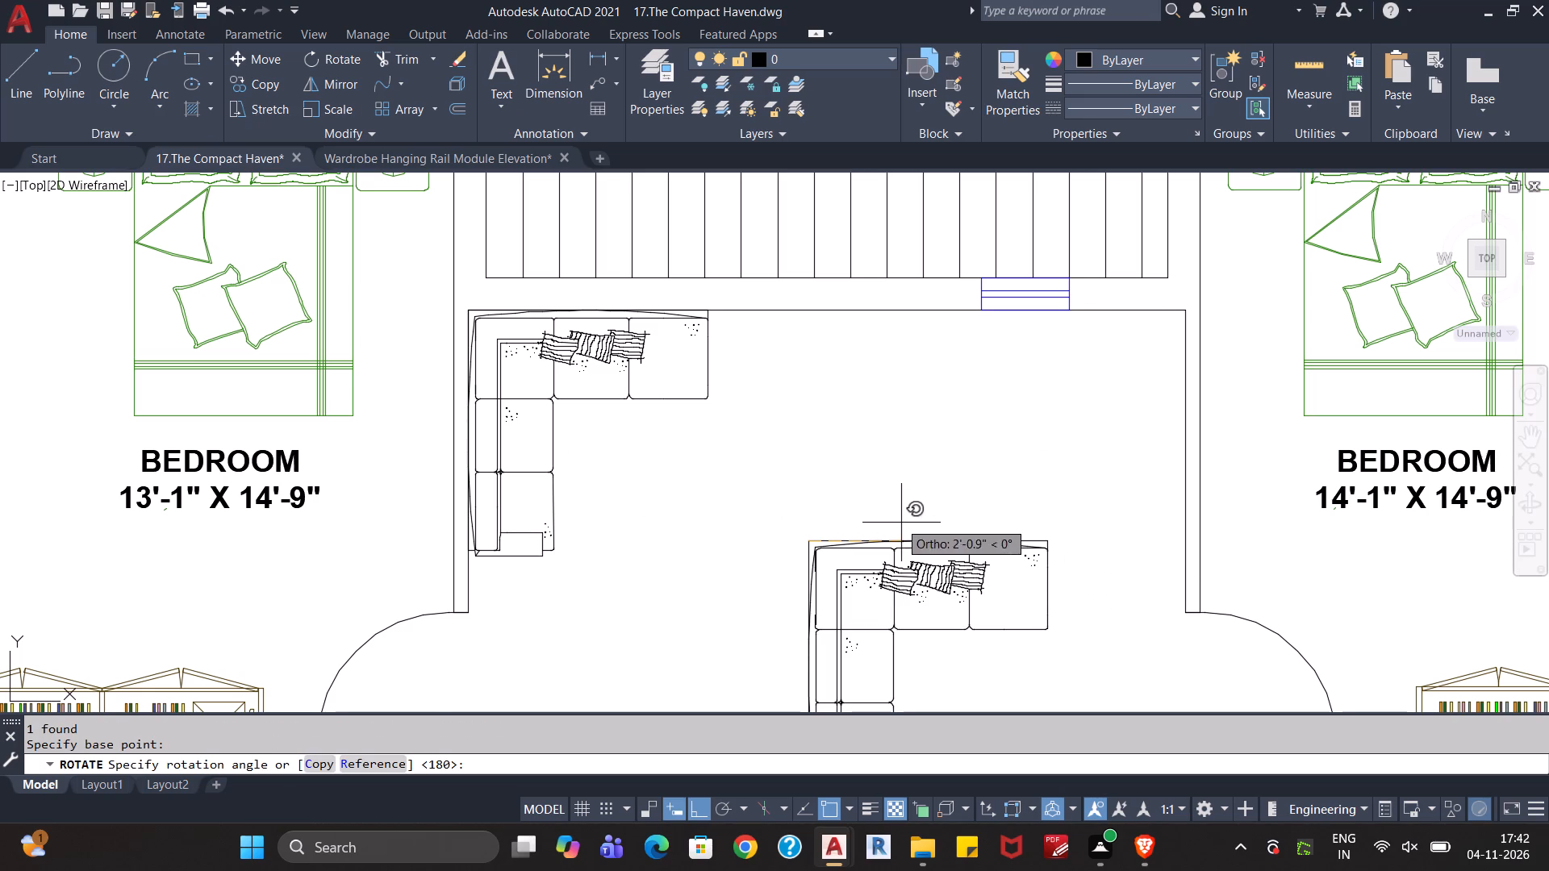
{"action": "left_click", "coordinate": [794, 641]}
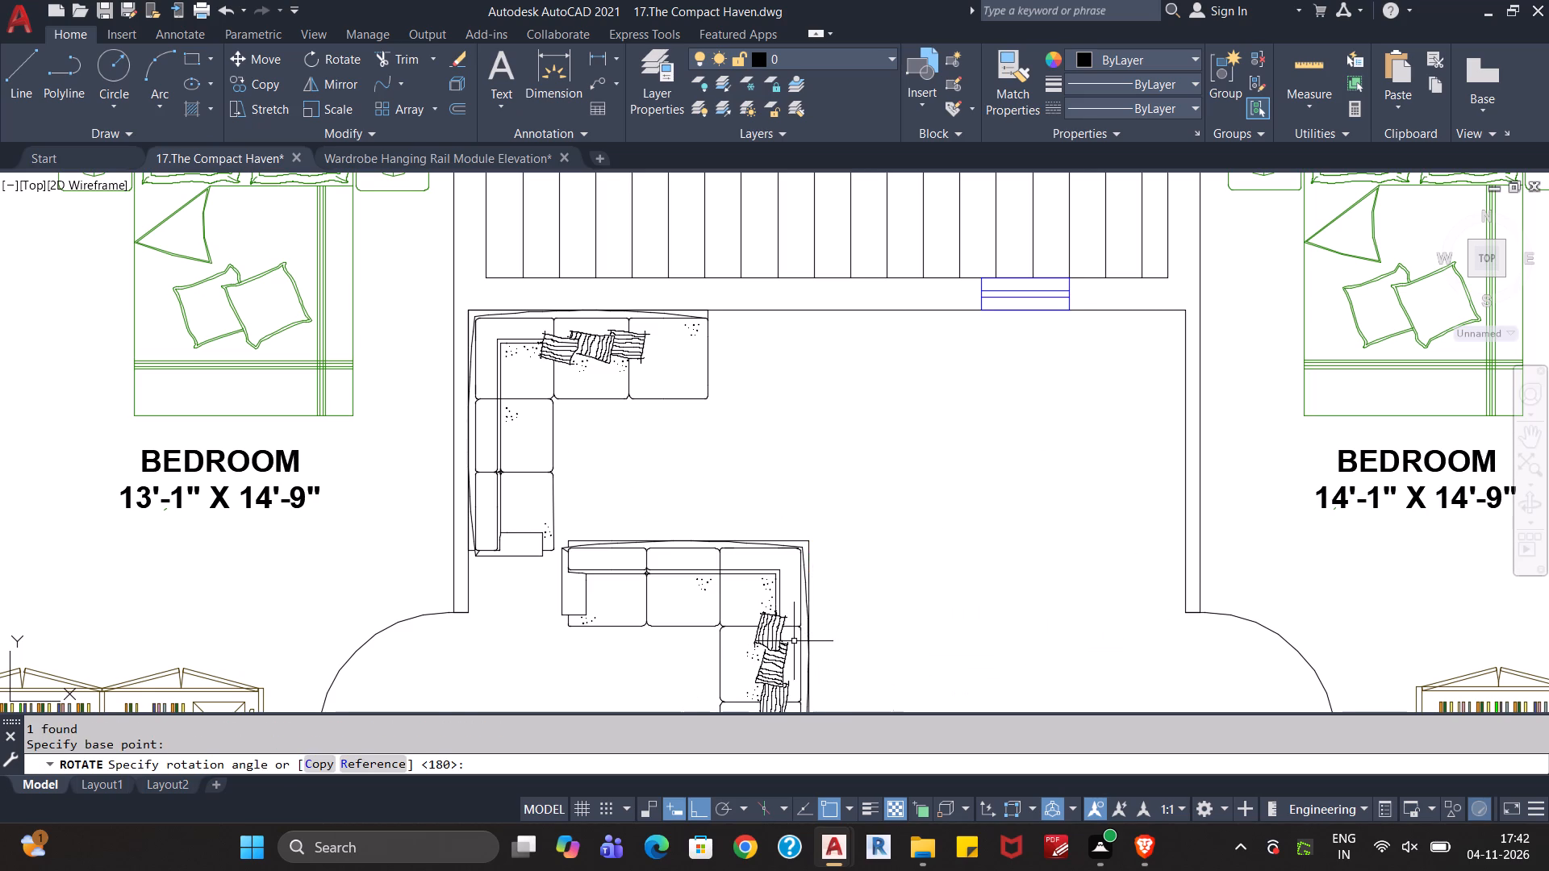
Move the rotated sofa by its outer back corner to fit snugly into the dining area's upper-right wall corner.
{"action": "left_click", "coordinate": [810, 553]}
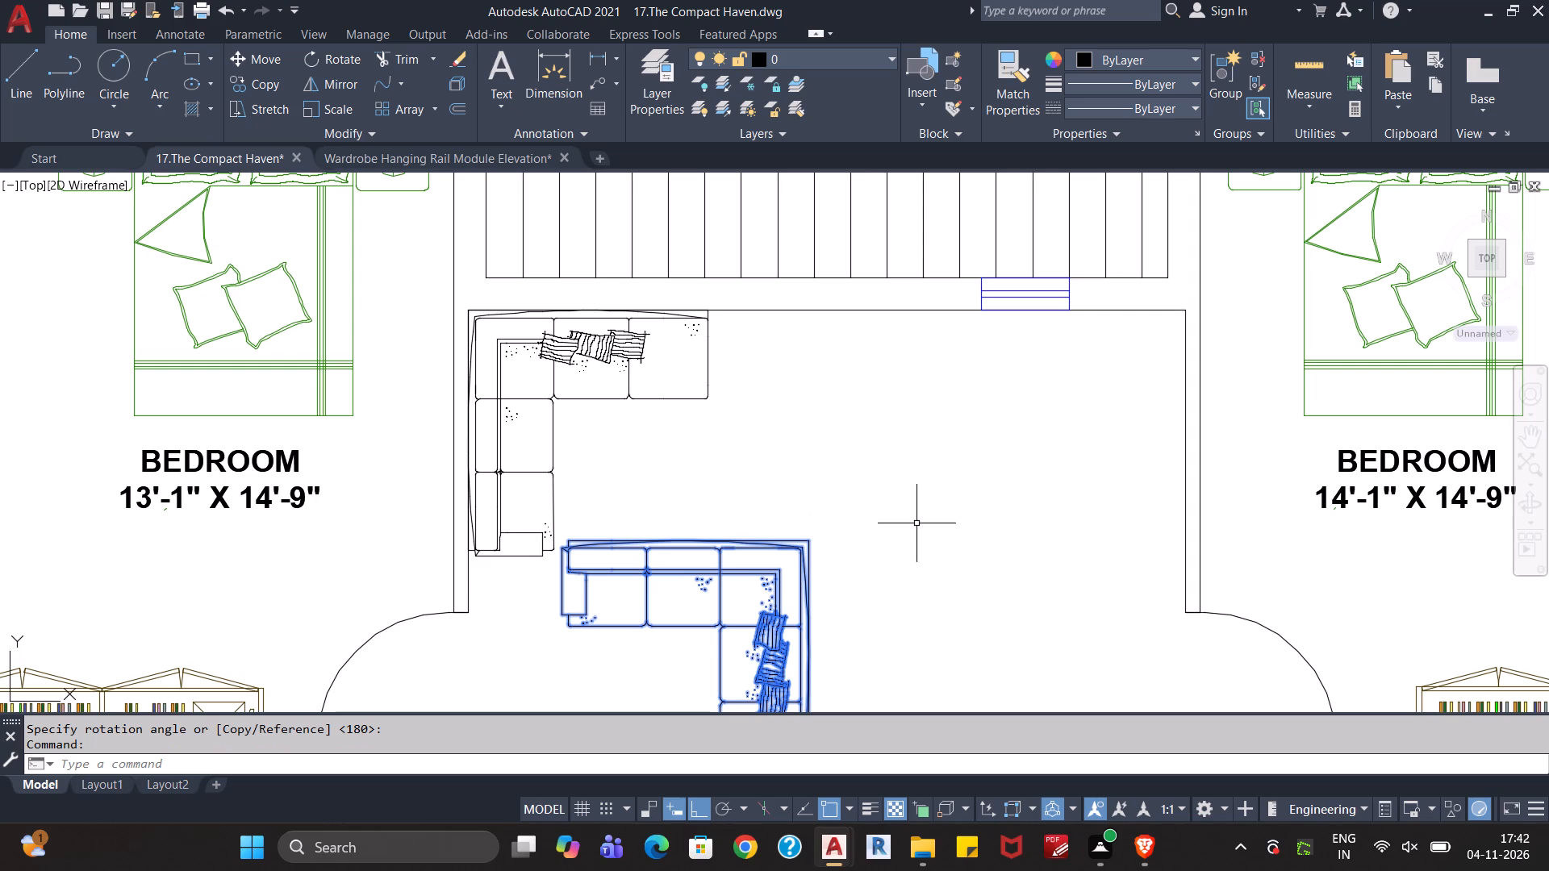
{"action": "key", "text": "m"}
{"action": "key", "text": "Return"}
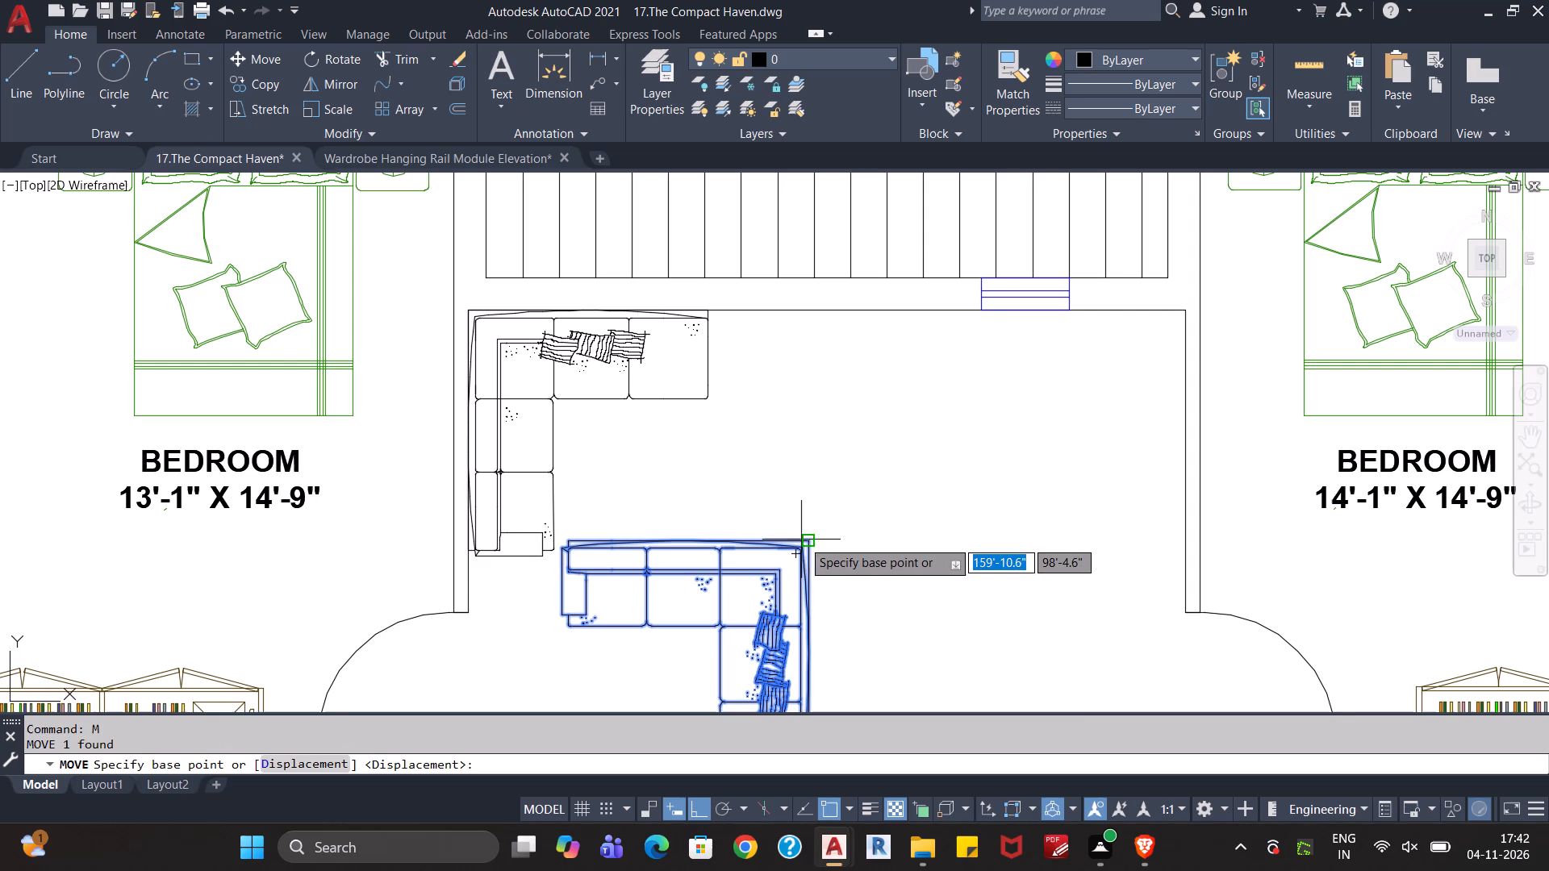
{"action": "left_click", "coordinate": [808, 540]}
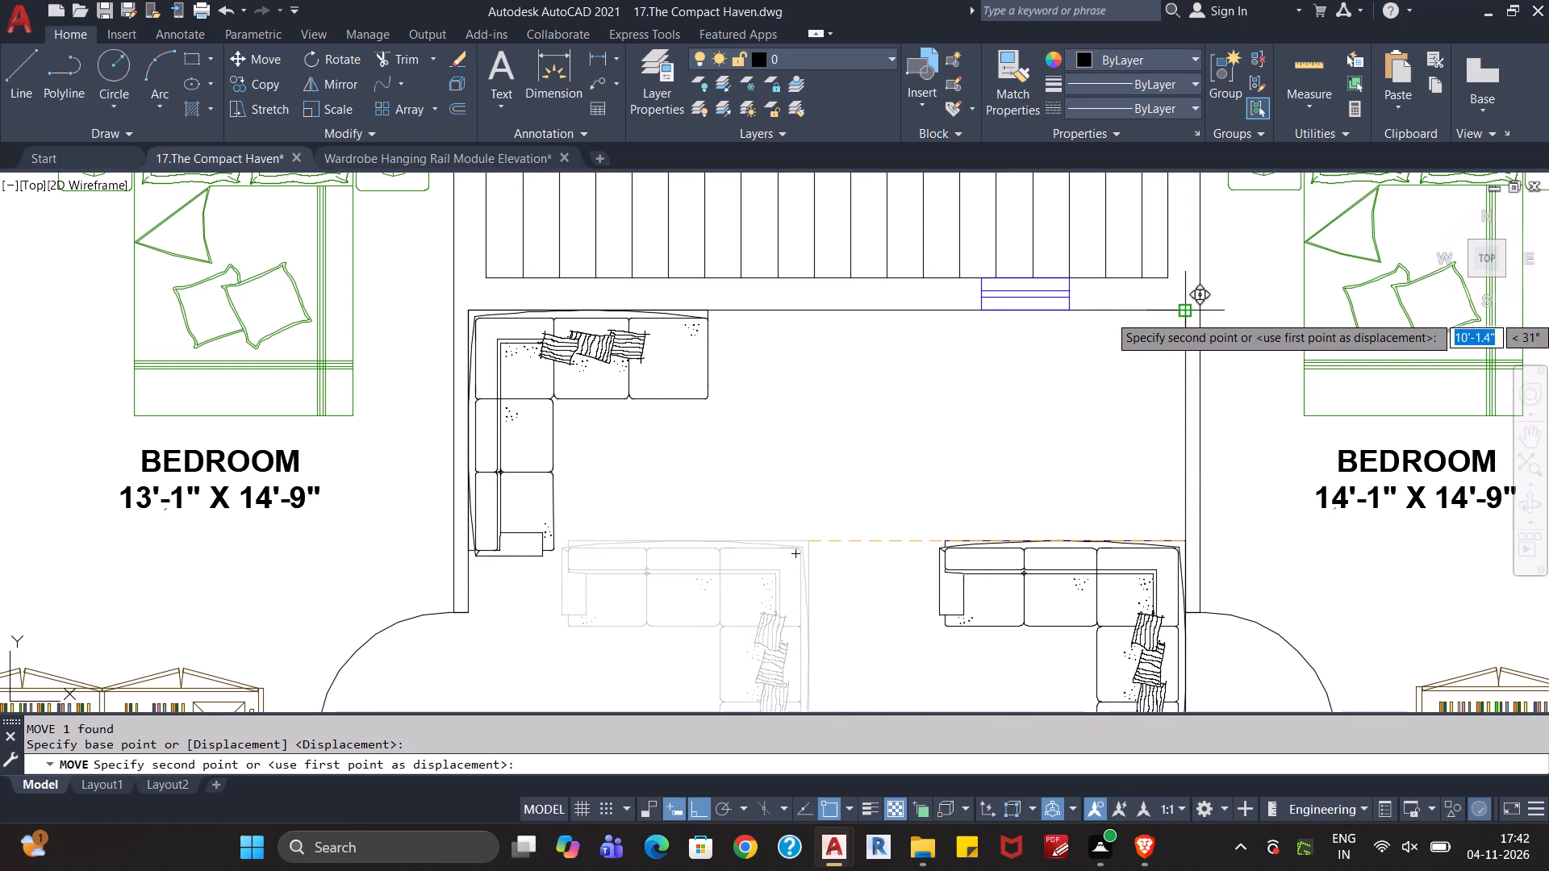
{"action": "left_click", "coordinate": [1183, 315]}
{"action": "scroll", "coordinate": [989, 506], "scroll_direction": "down", "scroll_amount": 2}
{"action": "middle_click_drag", "start_coordinate": [969, 532], "coordinate": [943, 506]}
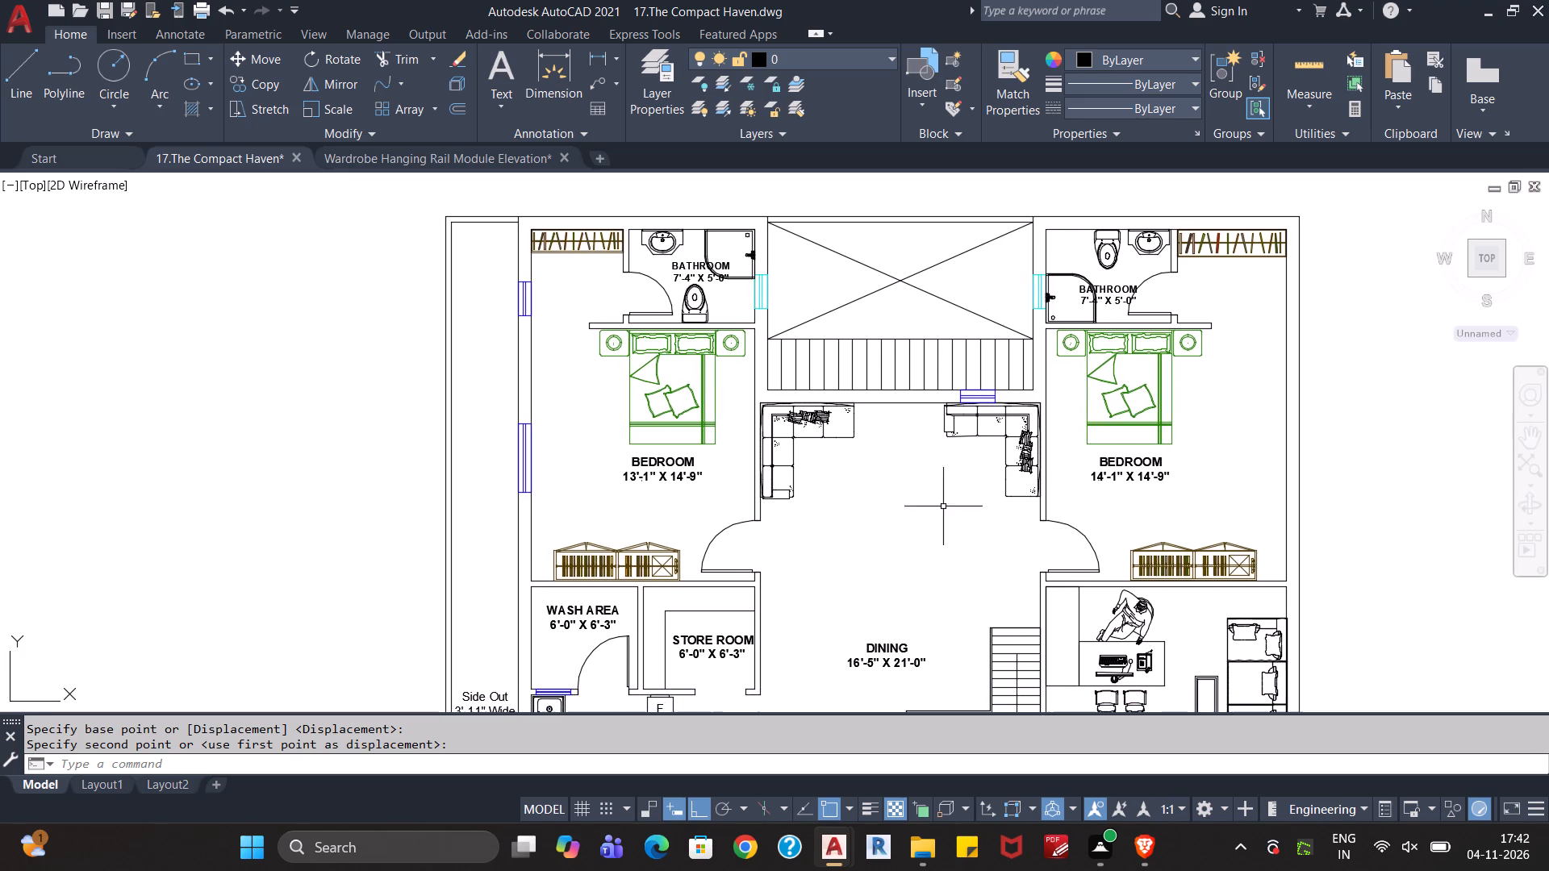
{"action": "key", "text": "Escape"}
{"action": "key", "text": "Escape"}
Save the floor plan drawing with both corner sofas in place.
{"action": "middle_click_drag", "start_coordinate": [932, 562], "coordinate": [885, 517]}
{"action": "middle_click_drag", "start_coordinate": [888, 553], "coordinate": [855, 510]}
{"action": "middle_click_drag", "start_coordinate": [833, 486], "coordinate": [831, 516]}
{"action": "scroll", "coordinate": [837, 522], "scroll_direction": "up", "scroll_amount": 1}
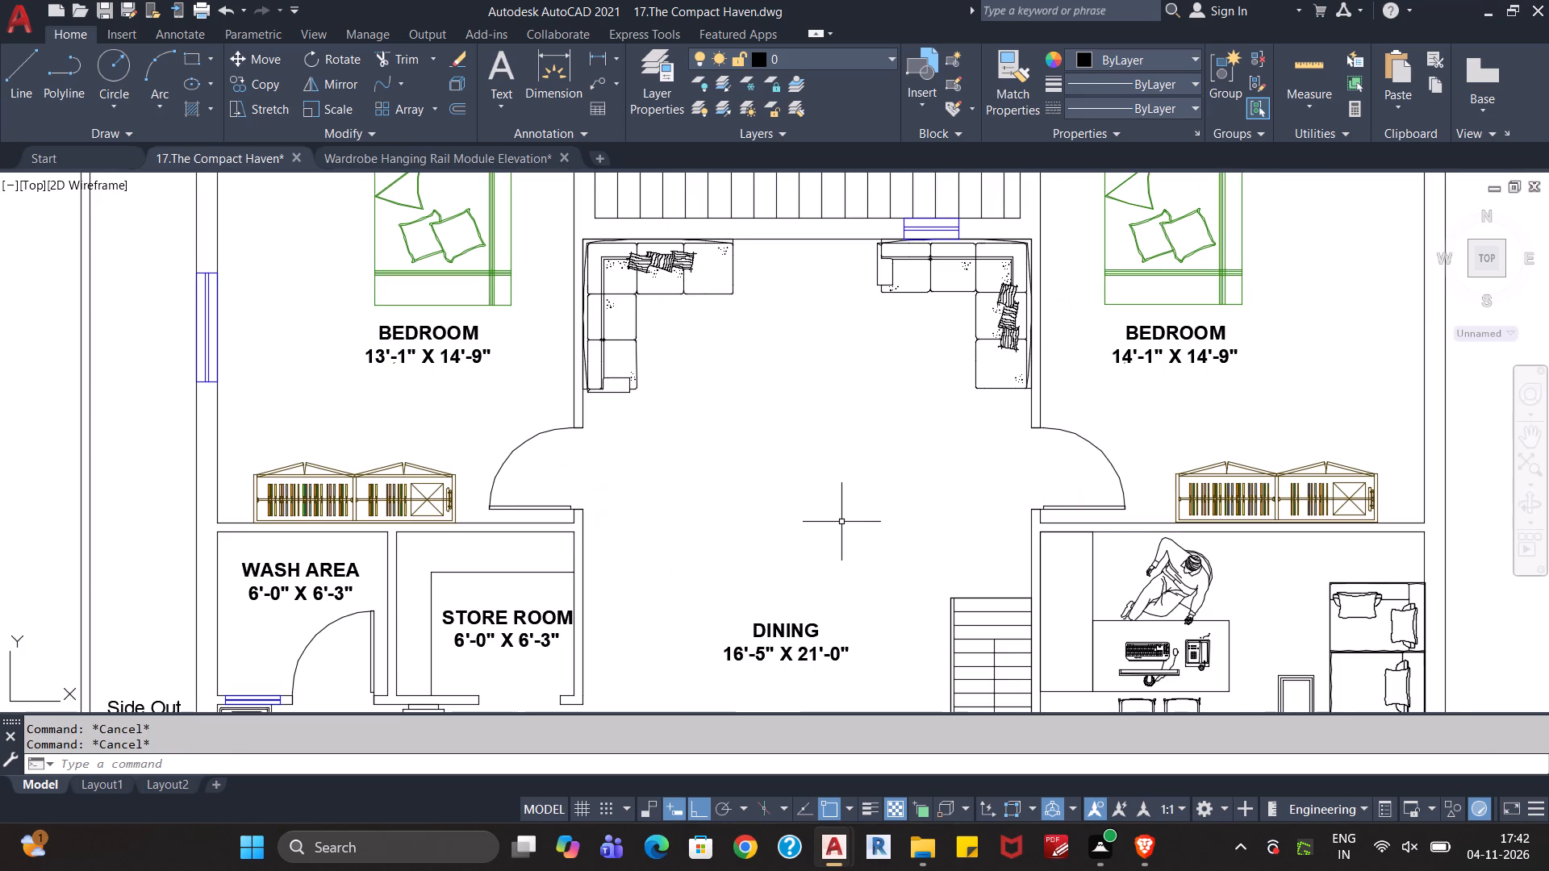
{"action": "scroll", "coordinate": [841, 522], "scroll_direction": "down", "scroll_amount": 1}
{"action": "middle_click_drag", "start_coordinate": [858, 556], "coordinate": [837, 535]}
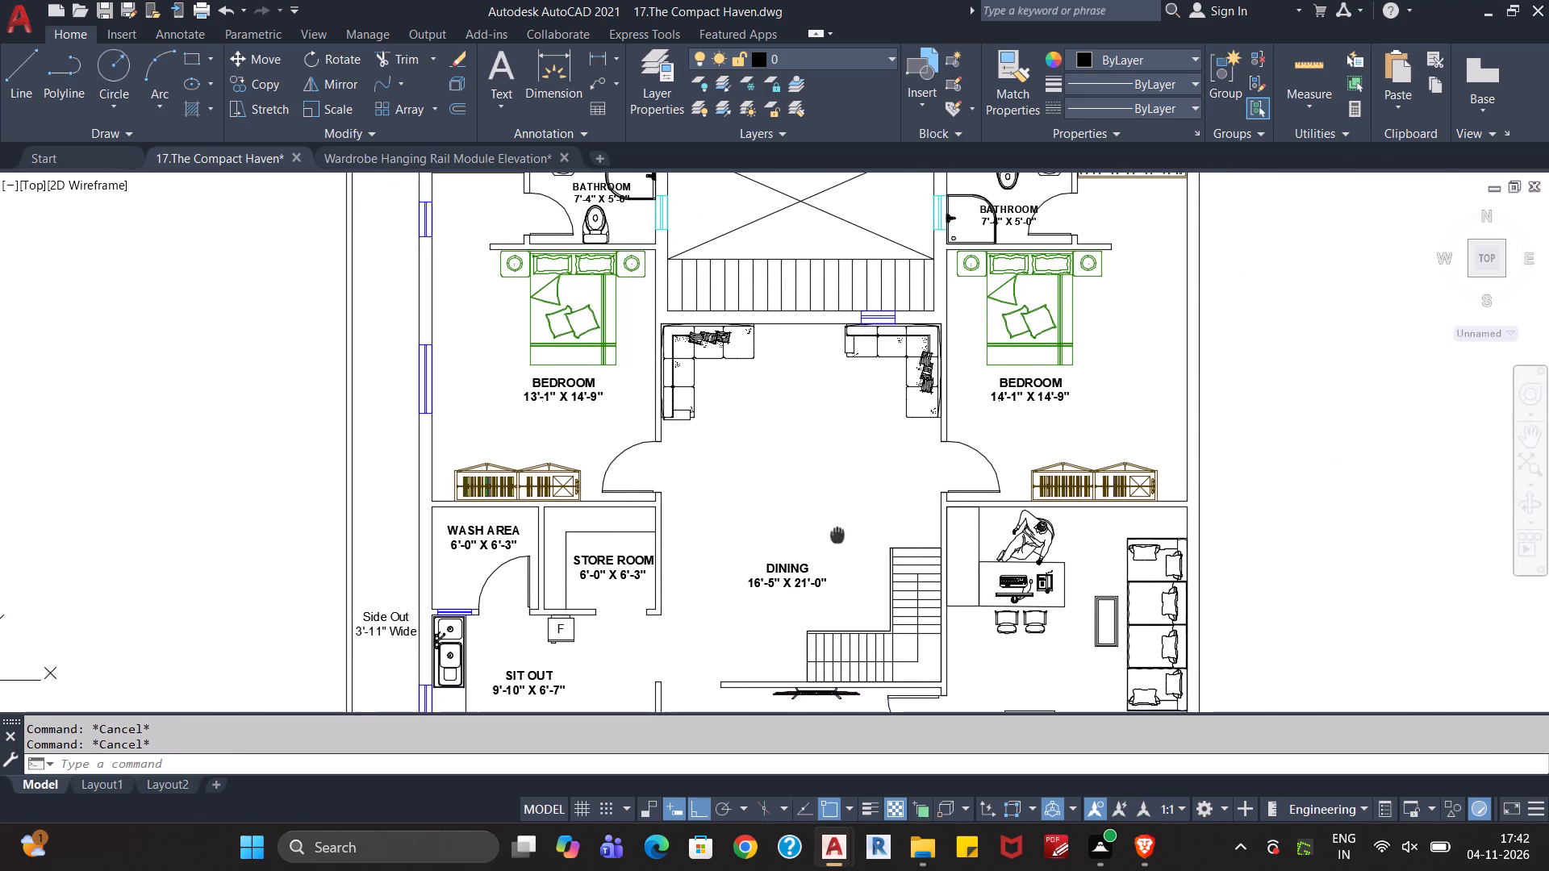
{"action": "key", "text": "ctrl+s"}
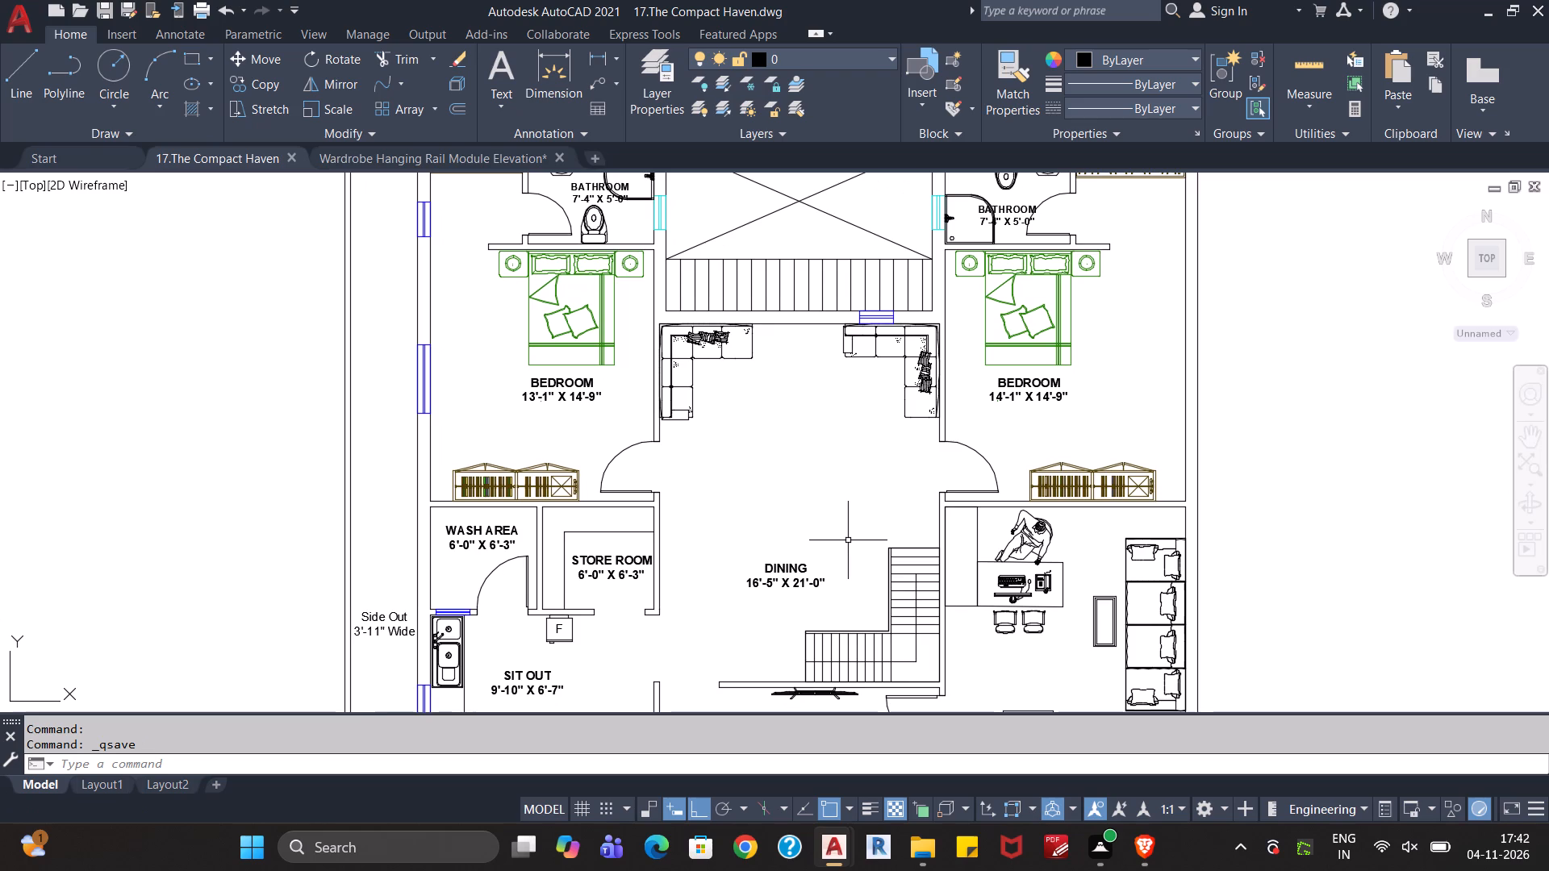
{"action": "middle_click_drag", "start_coordinate": [848, 540], "coordinate": [825, 481]}
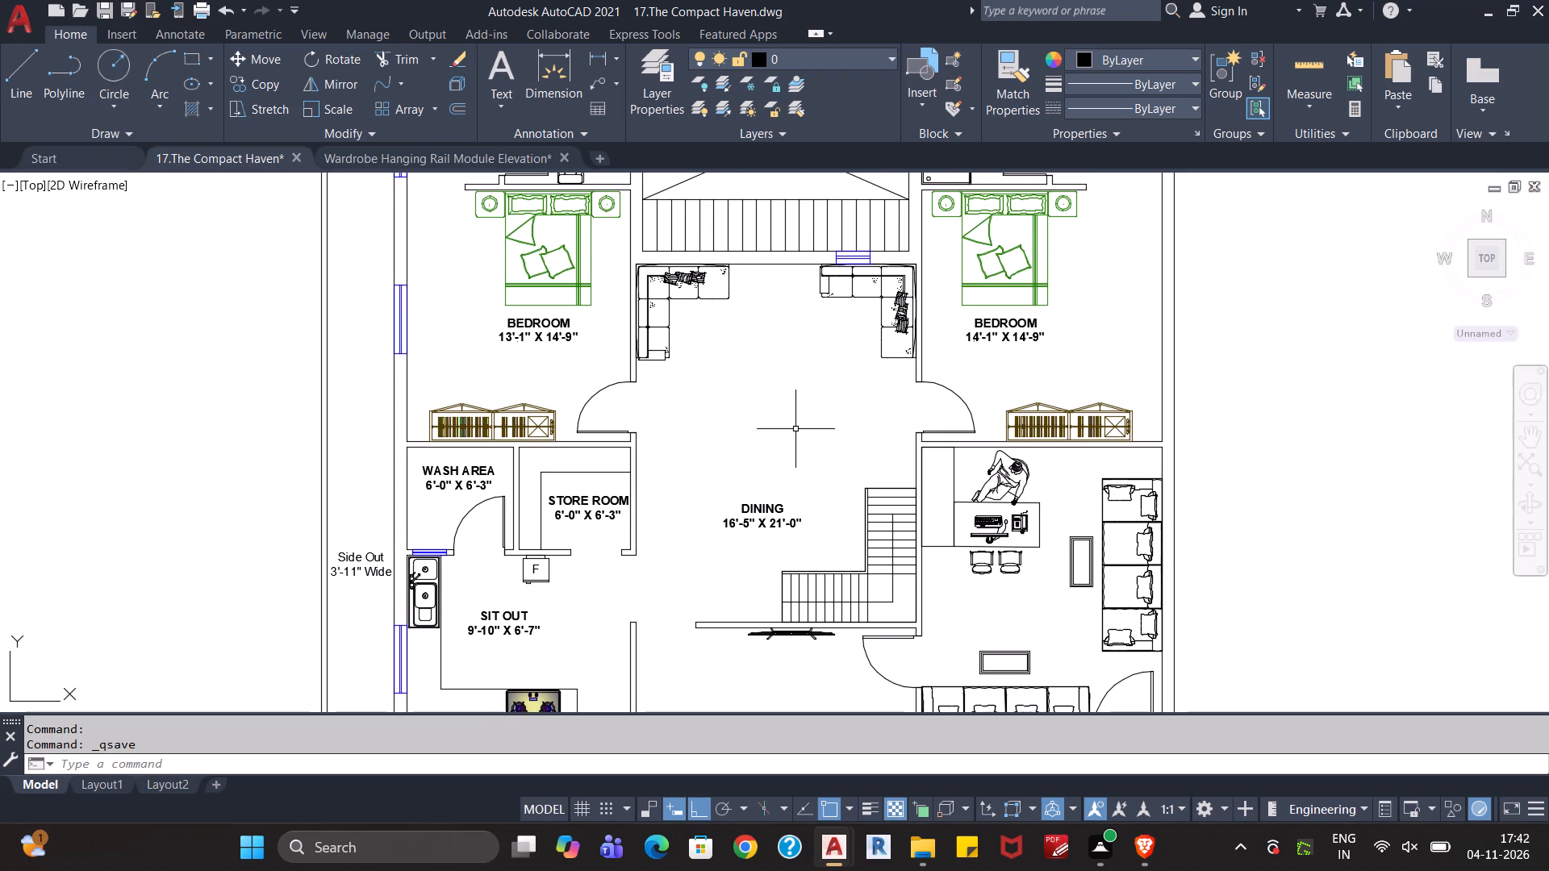
{"action": "middle_click_drag", "start_coordinate": [762, 443], "coordinate": [720, 453]}
{"action": "scroll", "coordinate": [718, 453], "scroll_direction": "down", "scroll_amount": 1}
{"action": "middle_click_drag", "start_coordinate": [705, 442], "coordinate": [710, 364]}
{"action": "scroll", "coordinate": [711, 363], "scroll_direction": "down", "scroll_amount": 1}
{"action": "key", "text": "ctrl+s"}
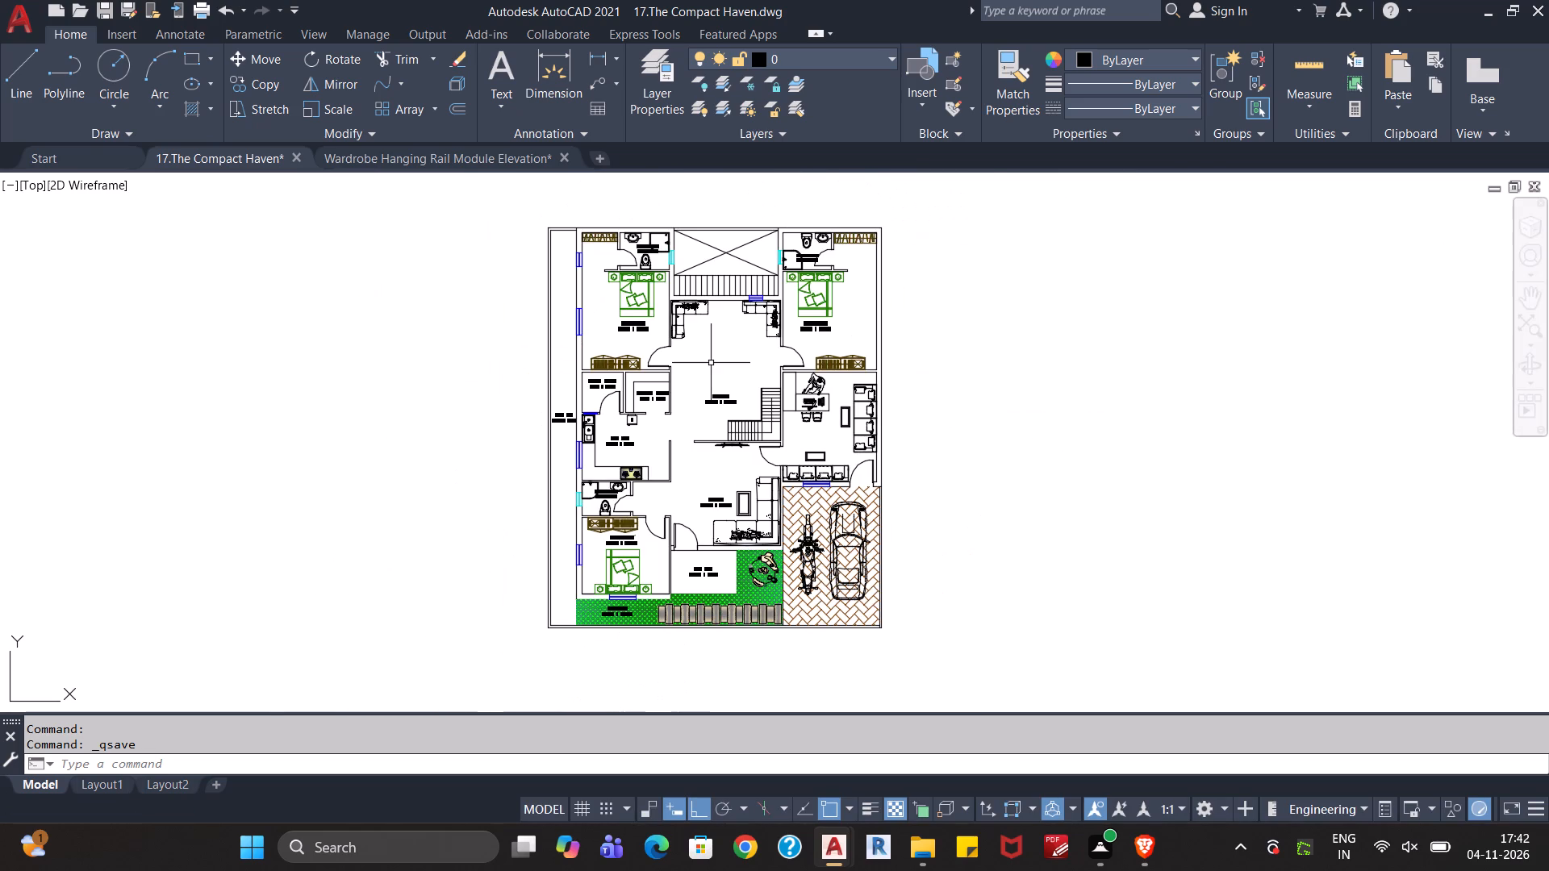
Open the drawing DINING SET furniture_for_banquet_hall from the Dining Table folder in Blocks.
{"action": "middle_click_drag", "start_coordinate": [1072, 419], "coordinate": [957, 448]}
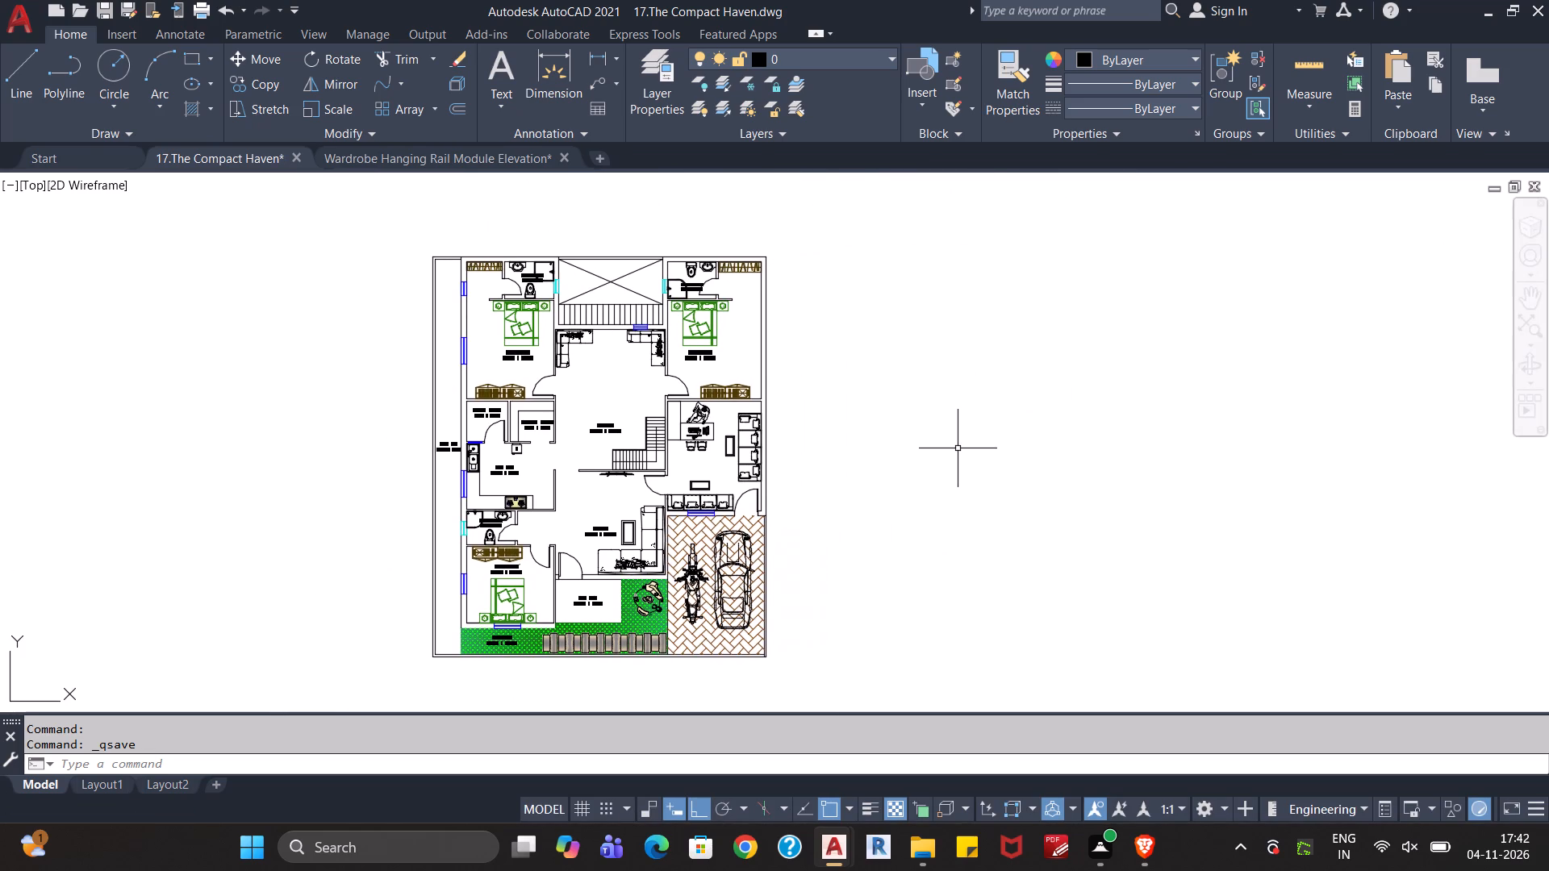
{"action": "key", "text": "ctrl+o"}
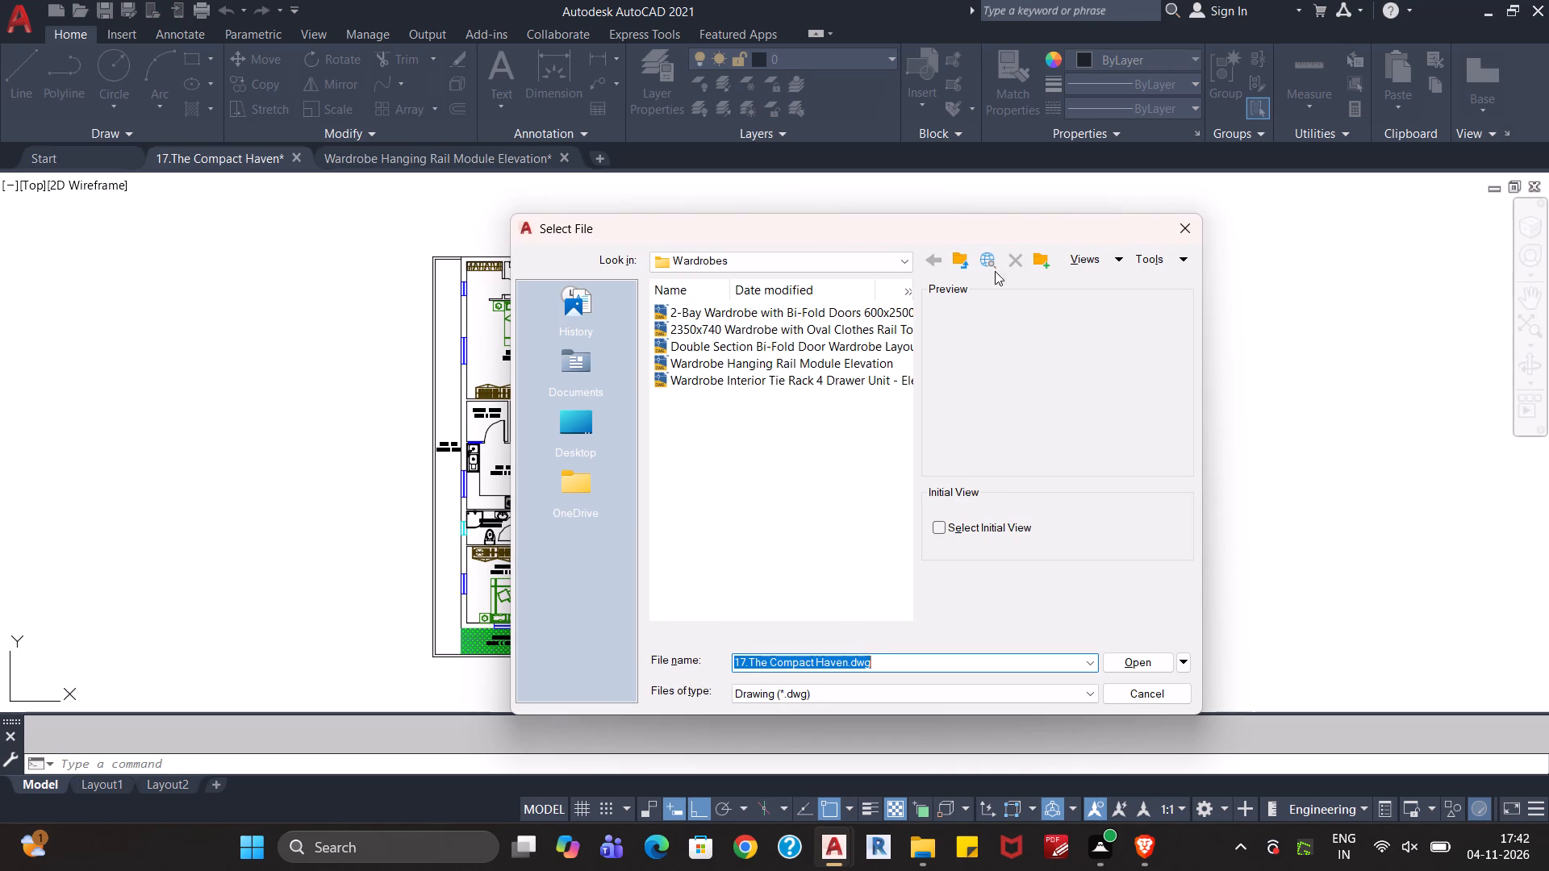
{"action": "left_click", "coordinate": [960, 262]}
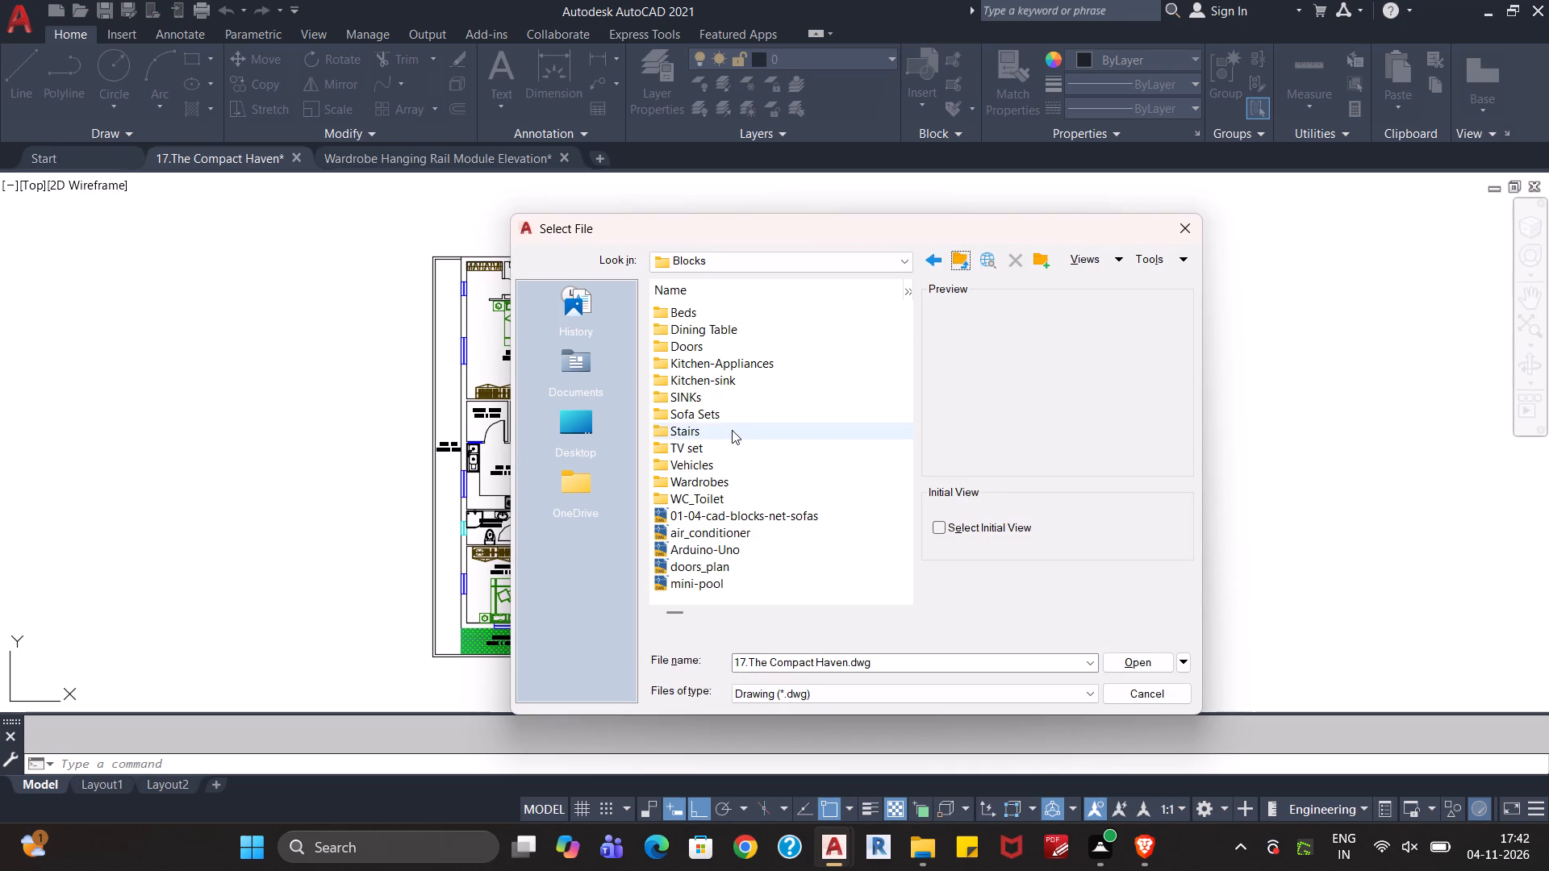
{"action": "double_click", "coordinate": [723, 327]}
{"action": "scroll", "coordinate": [754, 402], "scroll_direction": "up", "scroll_amount": 2}
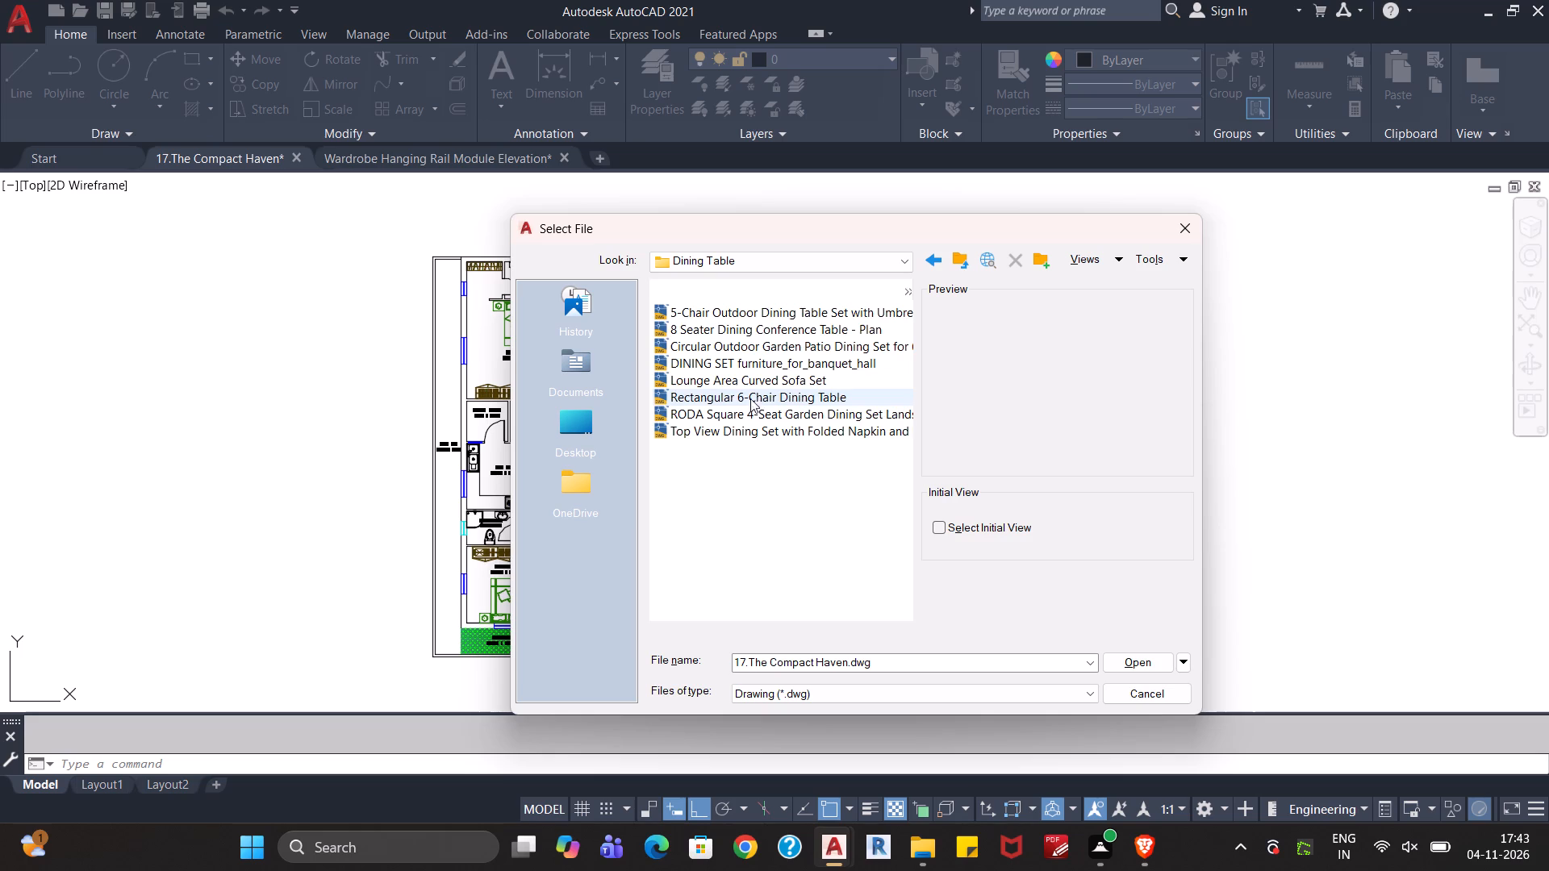
{"action": "left_click", "coordinate": [733, 366]}
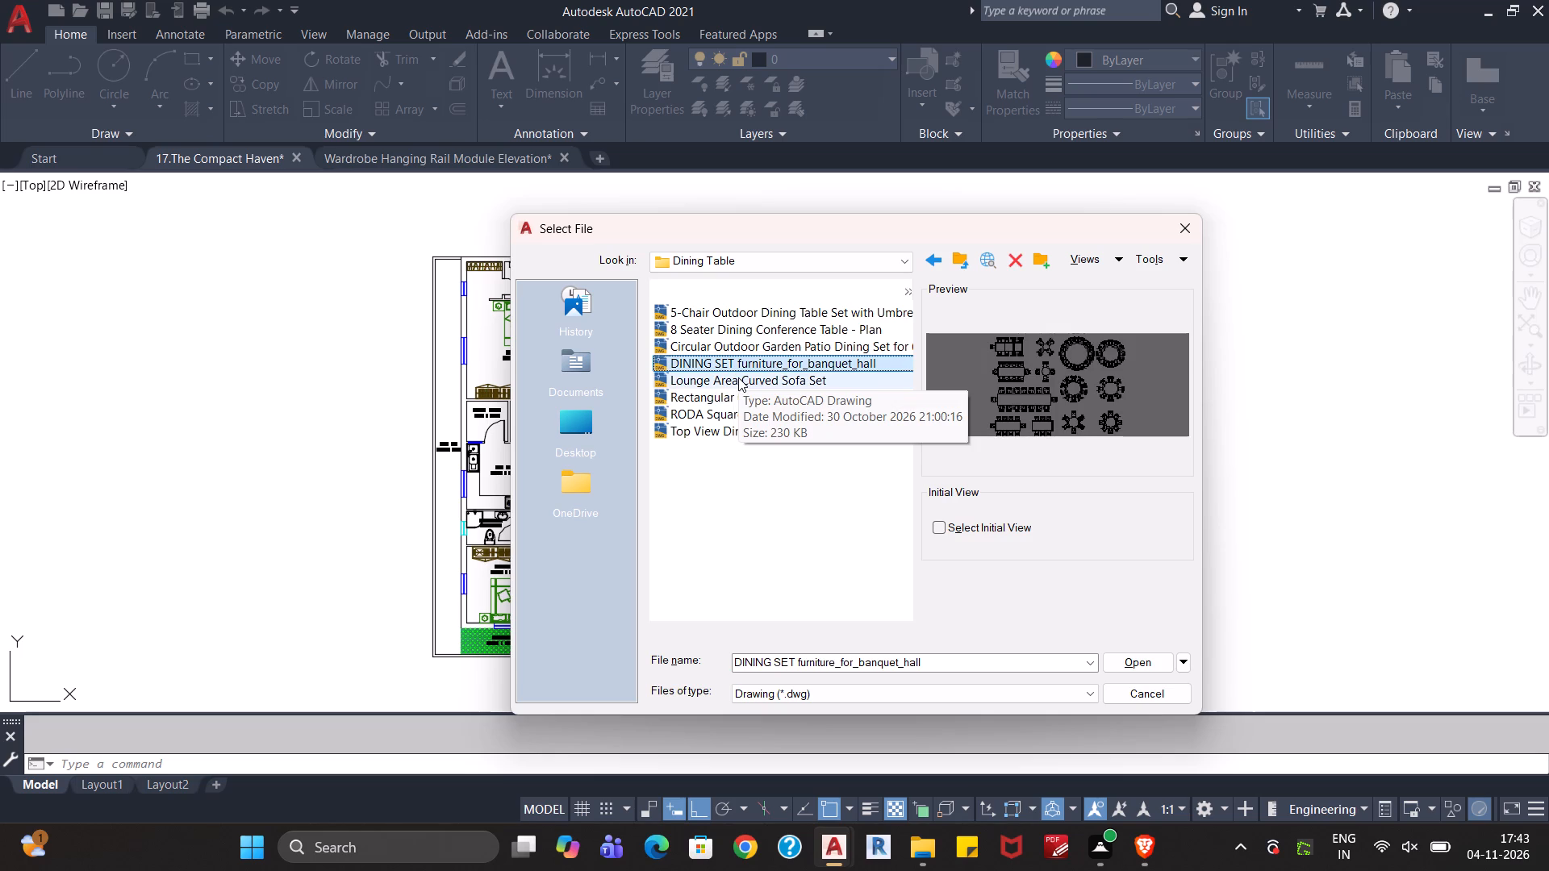
{"action": "left_click", "coordinate": [1126, 660]}
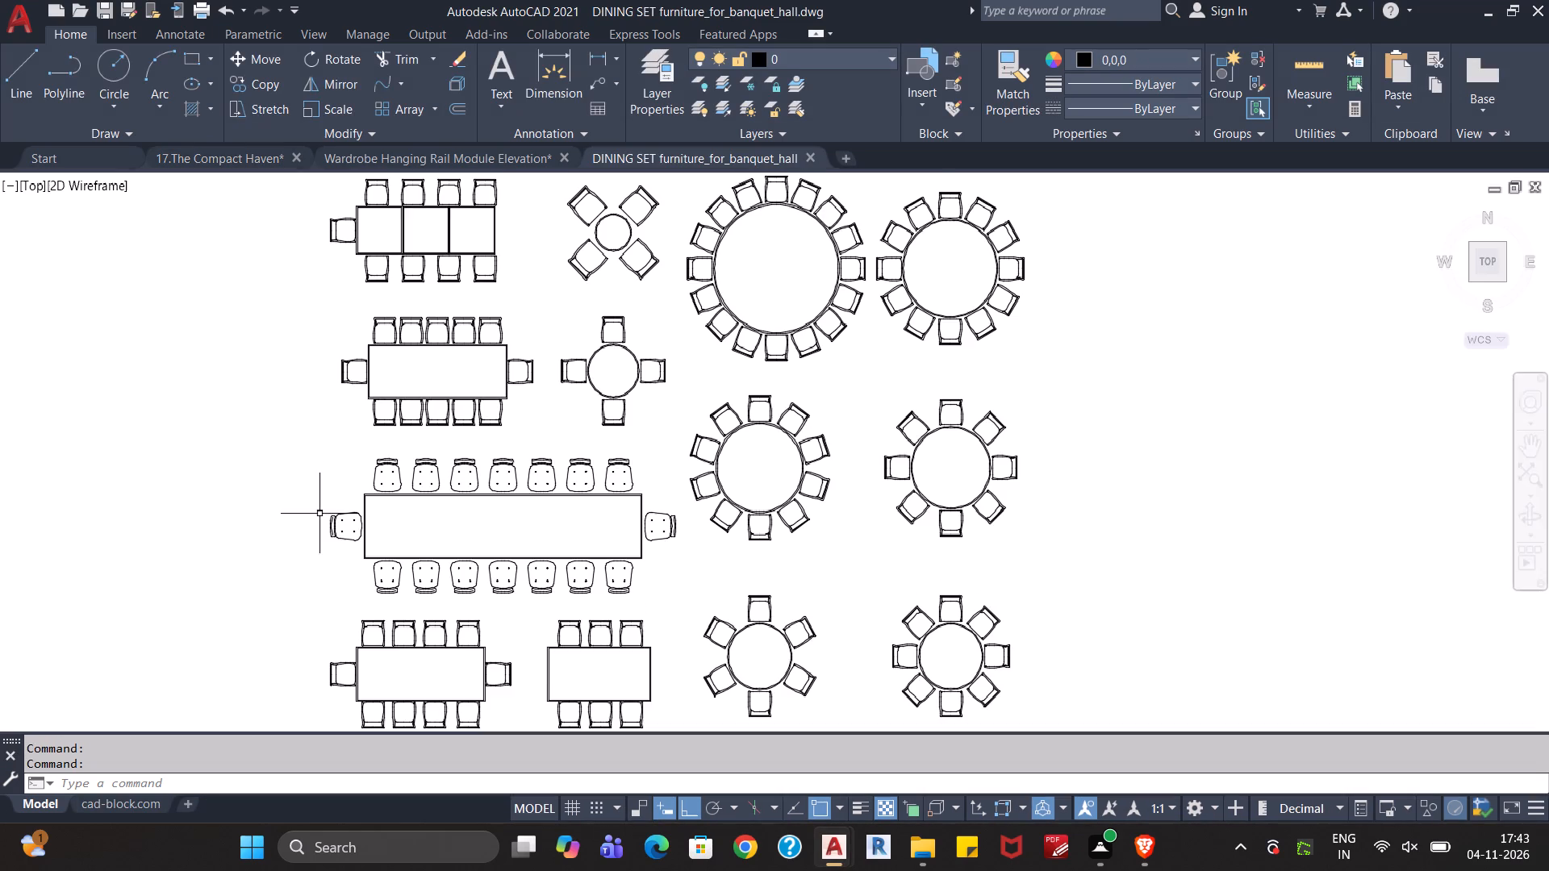
Copy the rectangular ten-chair dining set and paste it into the 17.The Compact Haven drawing, outside the floor plan.
{"action": "middle_click_drag", "start_coordinate": [252, 543], "coordinate": [340, 381]}
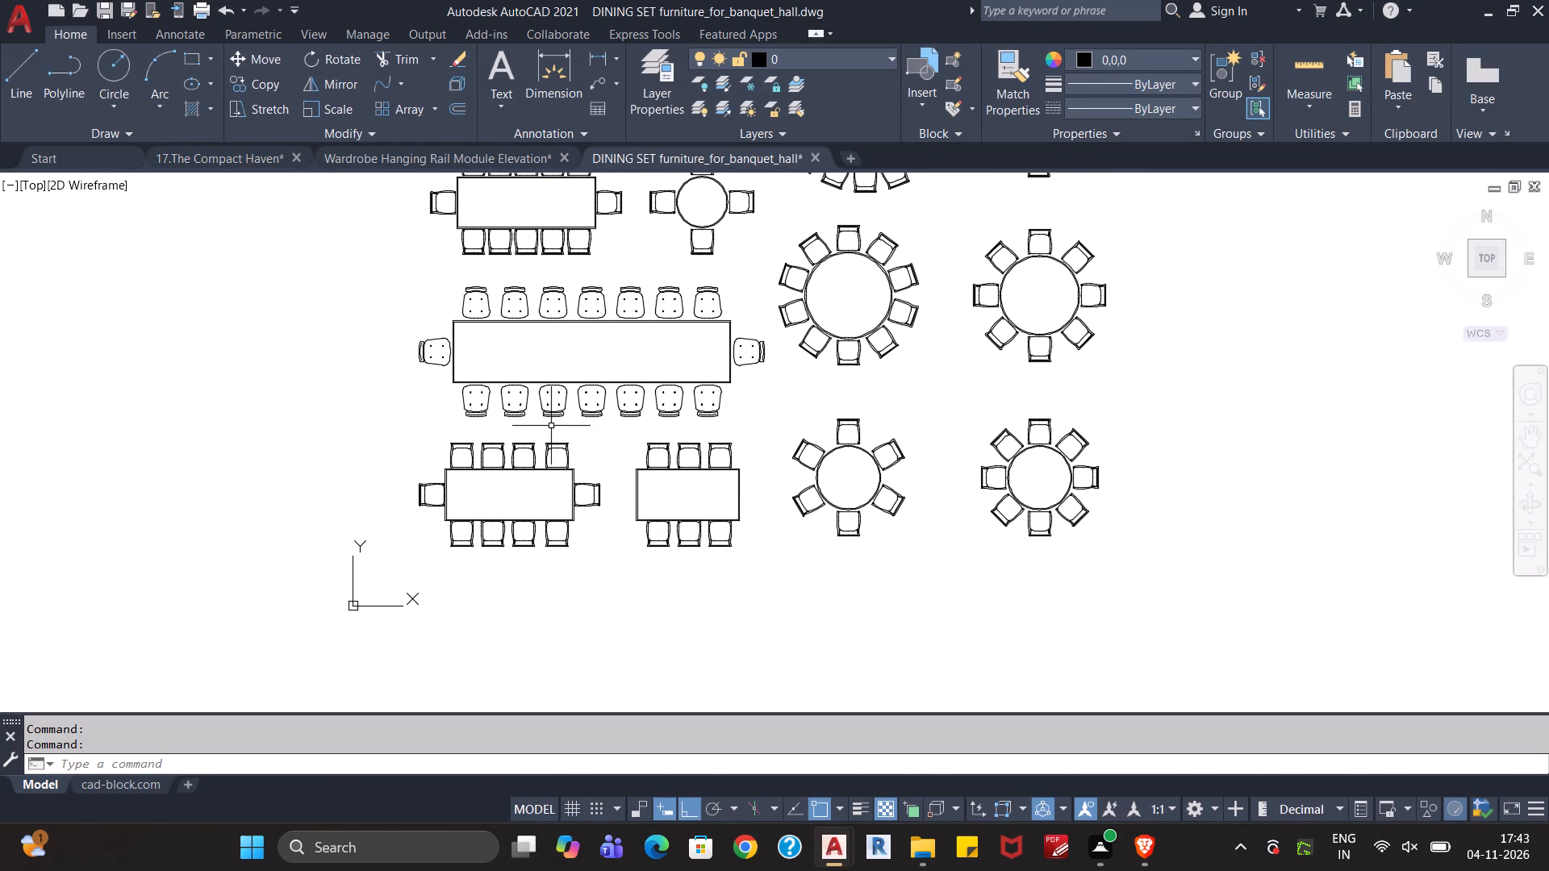
{"action": "left_click", "coordinate": [618, 437]}
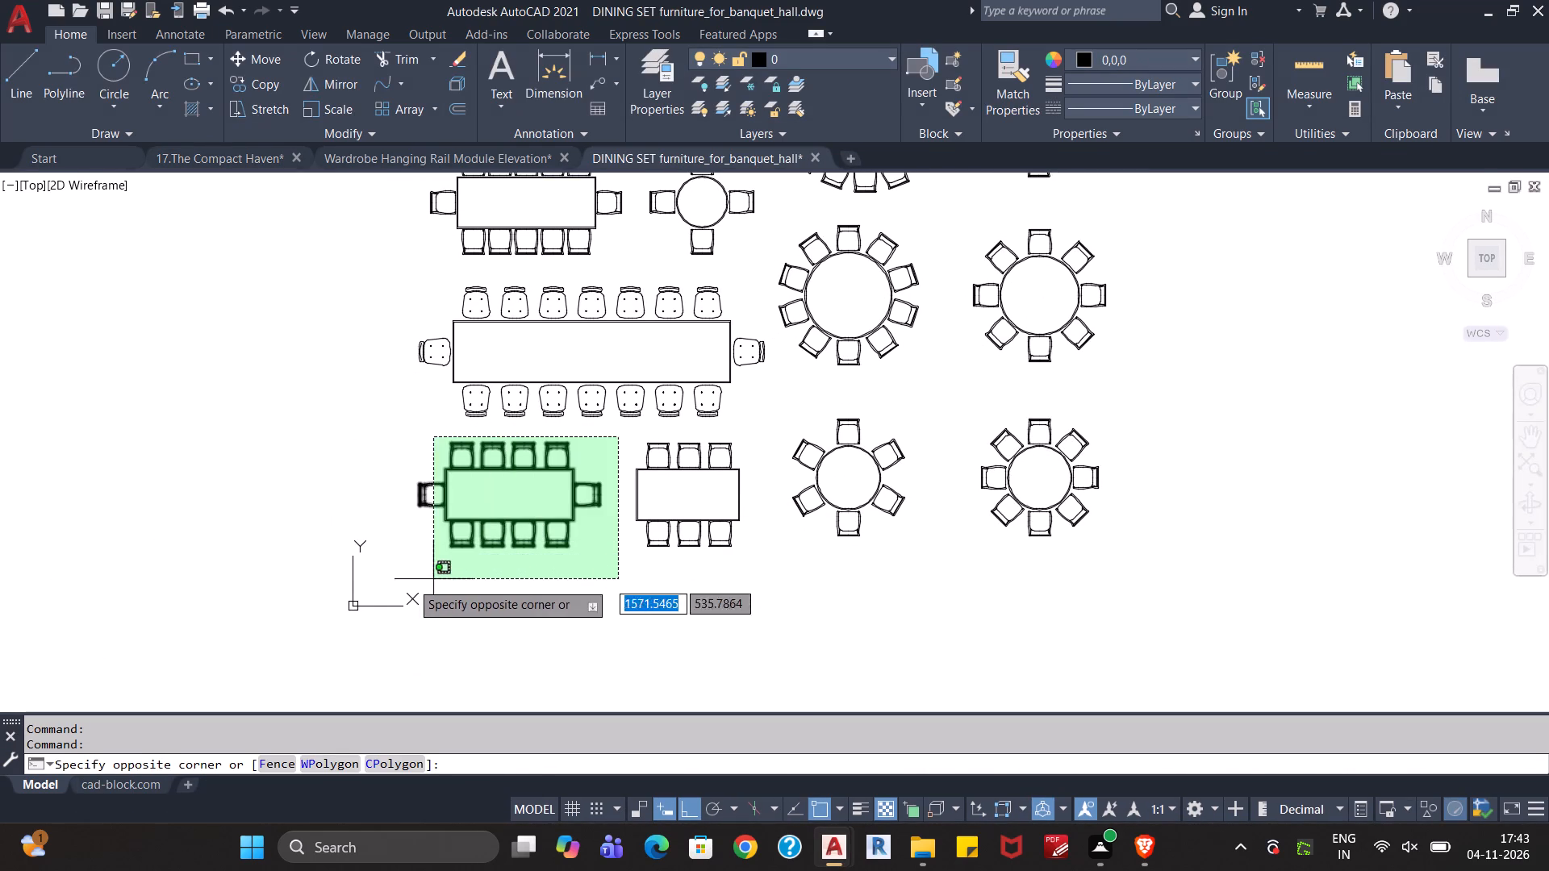
{"action": "left_click", "coordinate": [386, 577]}
{"action": "key", "text": "ctrl+c"}
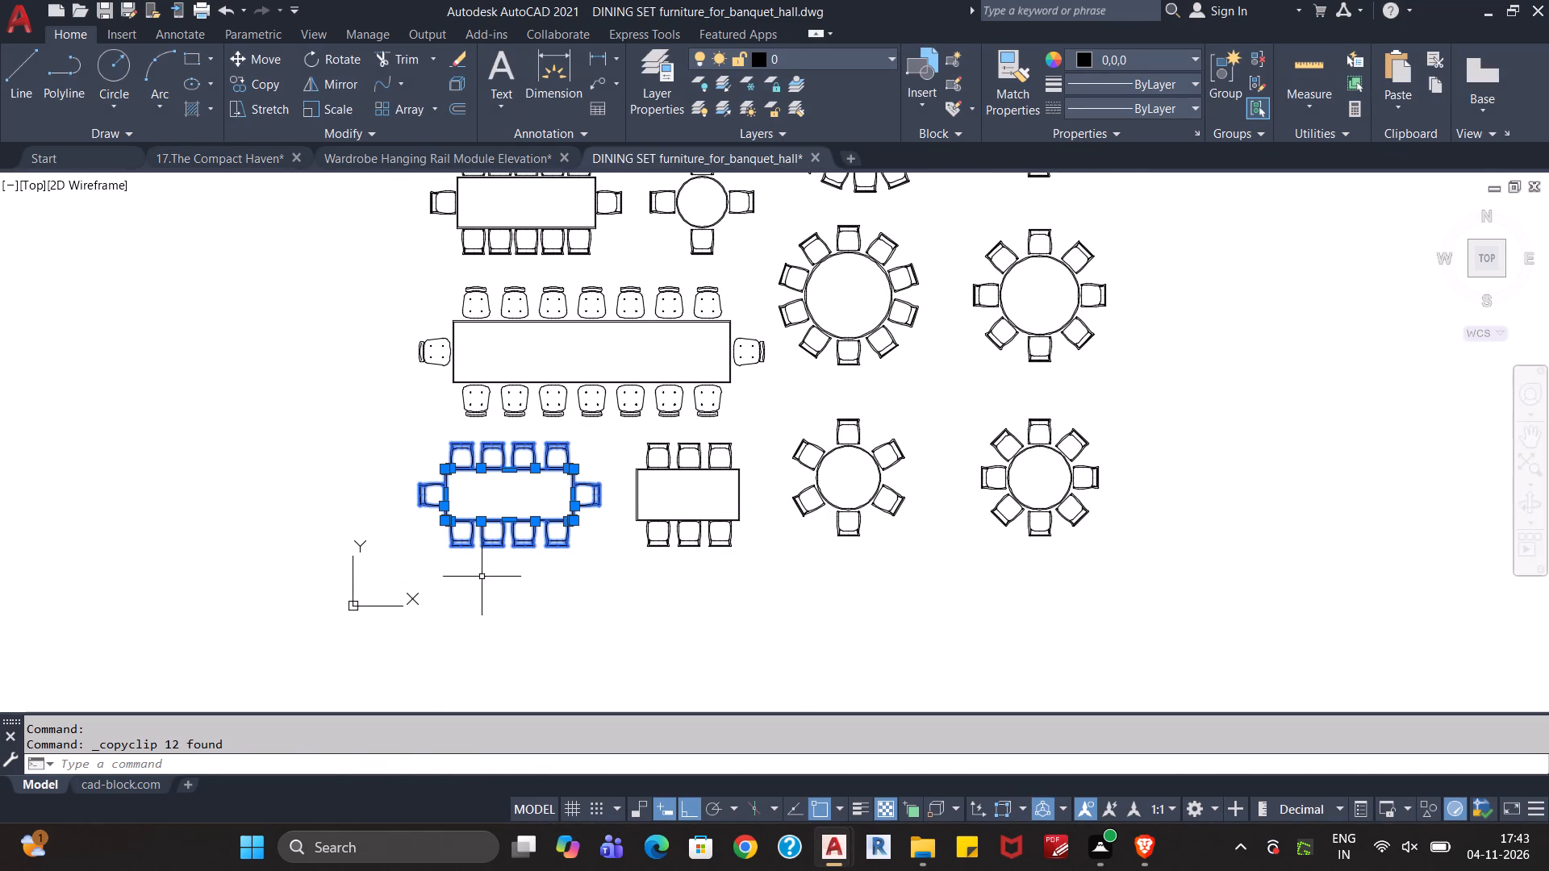
{"action": "left_click", "coordinate": [256, 157]}
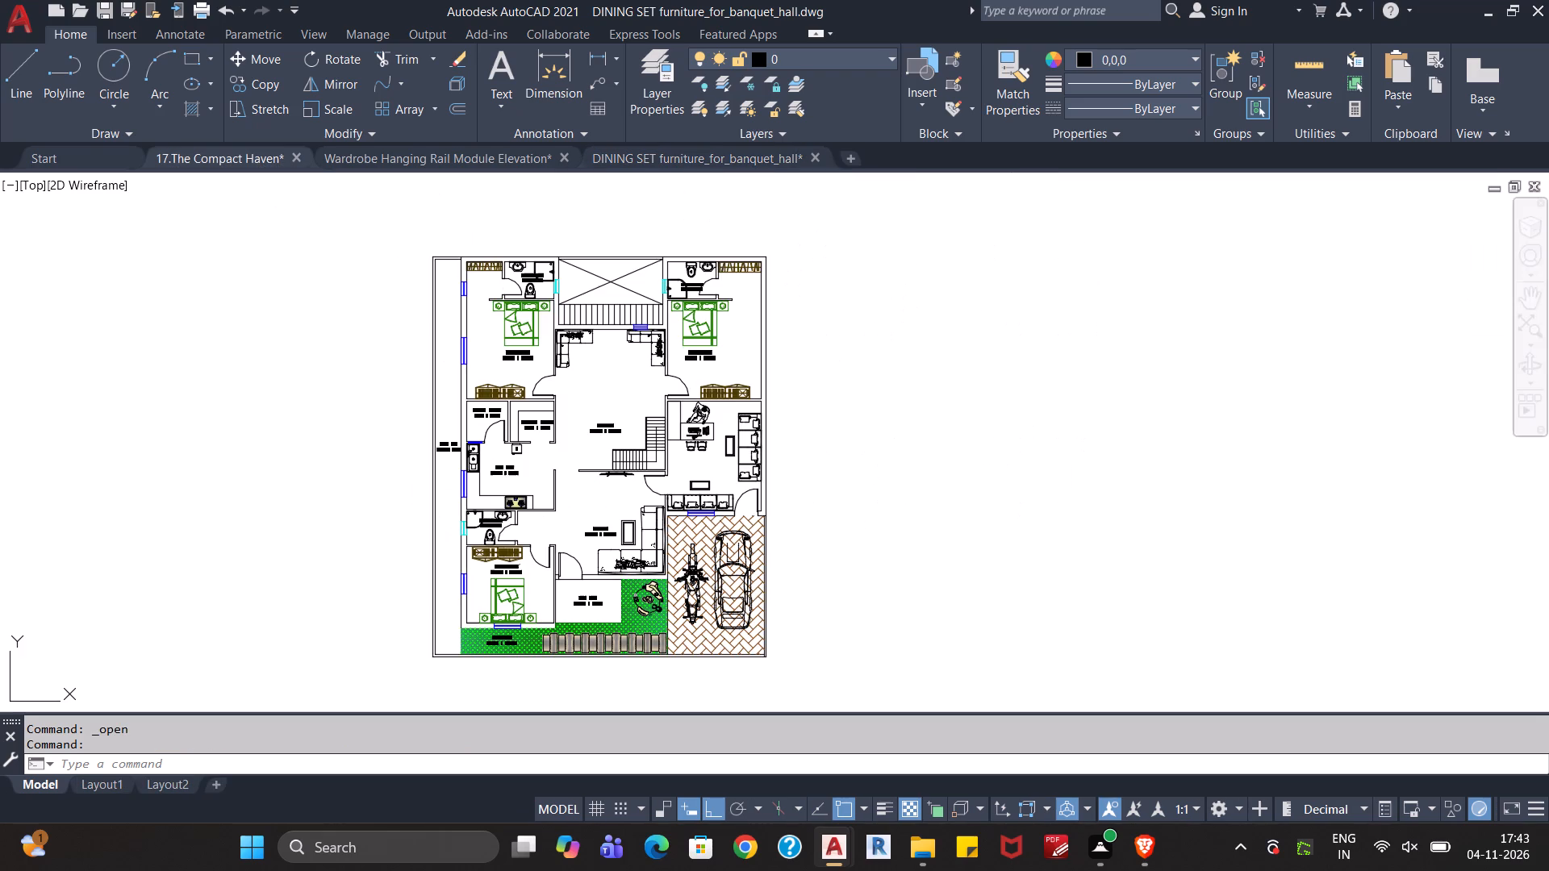
{"action": "middle_click_drag", "start_coordinate": [966, 398], "coordinate": [712, 397]}
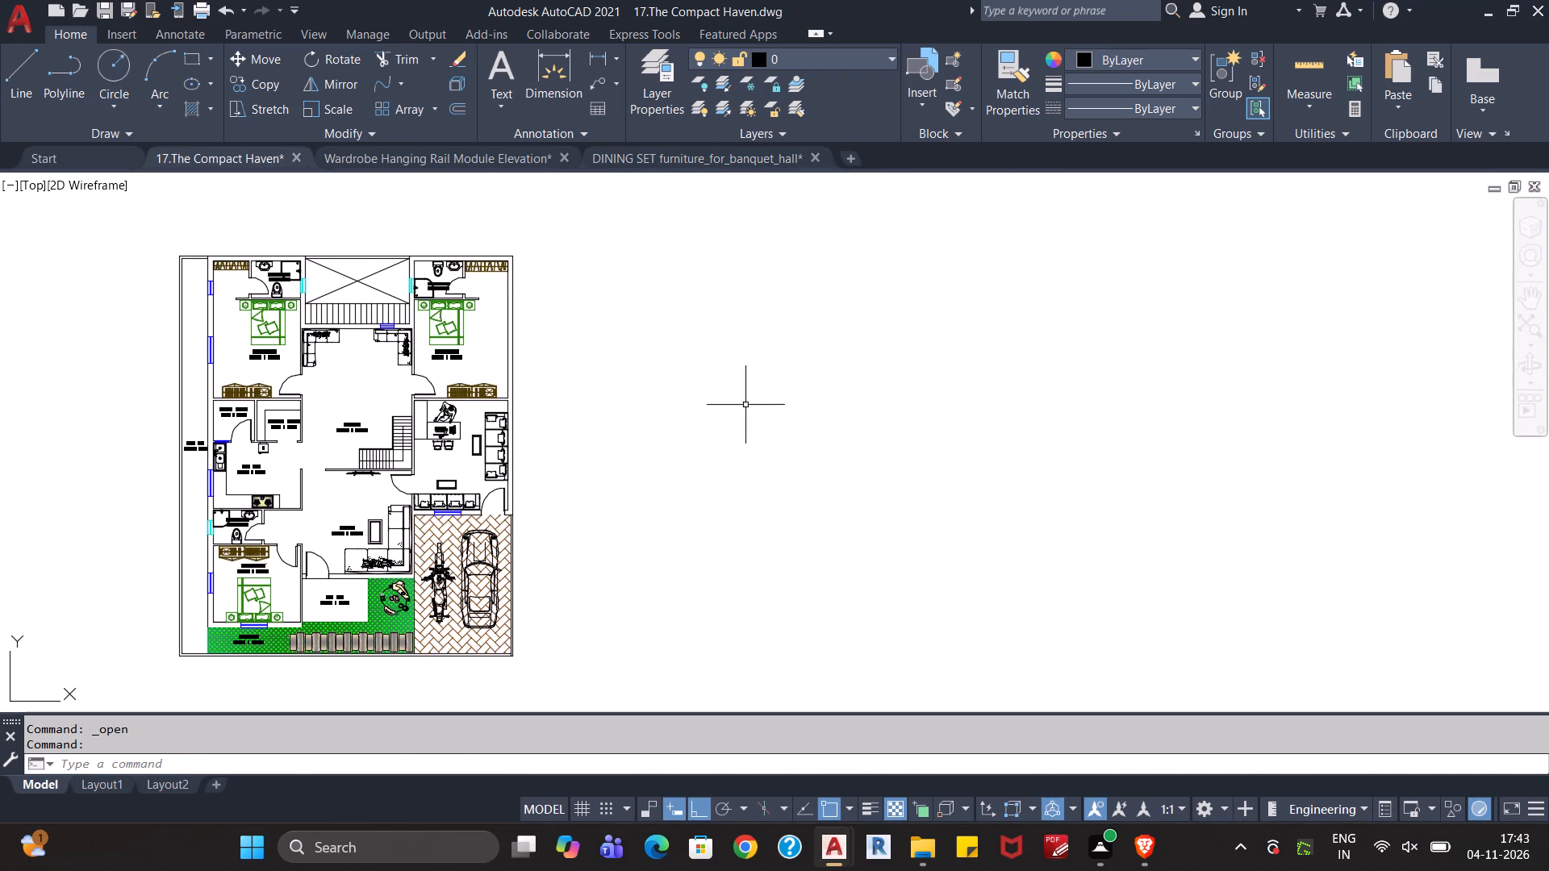
{"action": "key", "text": "ctrl+v"}
{"action": "scroll", "coordinate": [837, 450], "scroll_direction": "down", "scroll_amount": 3}
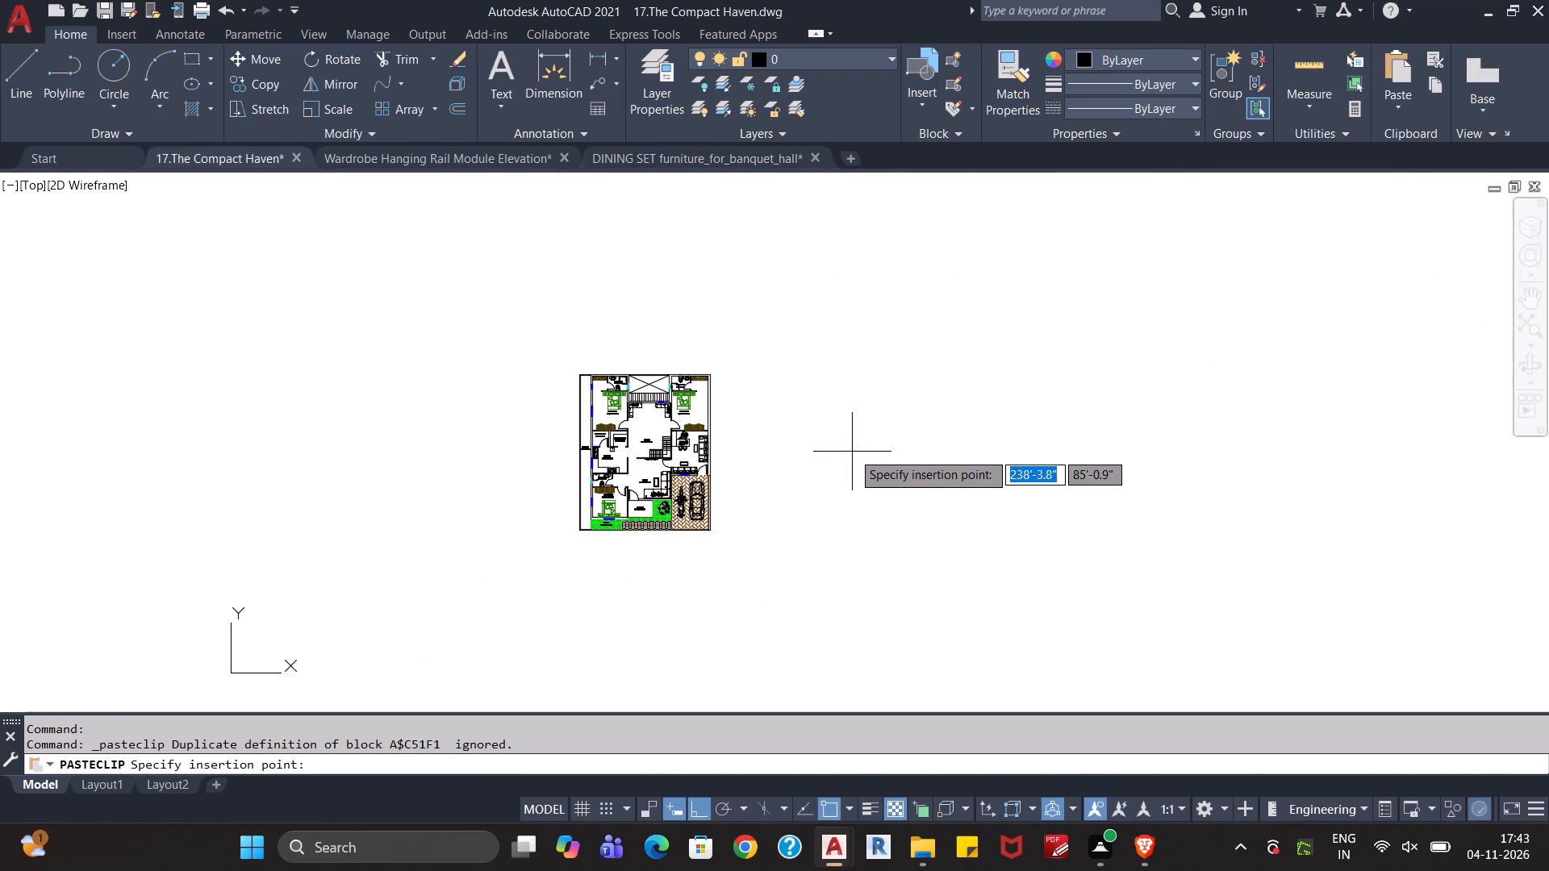
{"action": "scroll", "coordinate": [852, 452], "scroll_direction": "down", "scroll_amount": 1}
{"action": "left_click", "coordinate": [900, 449]}
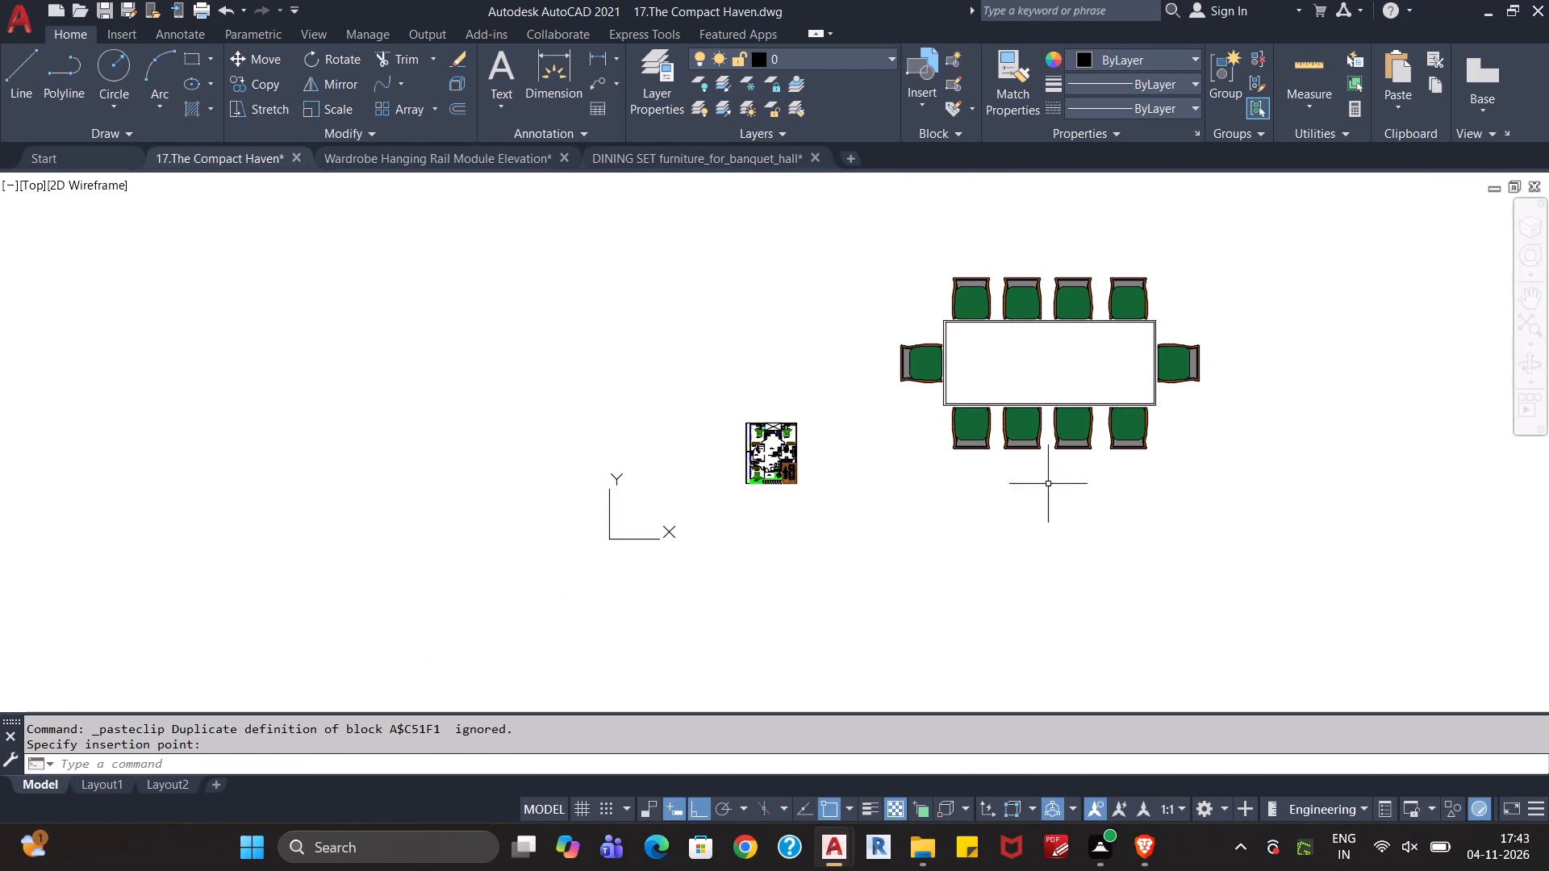
Rotate the pasted dining set by 270° about the table's upper-right corner so the table stands vertically.
{"action": "left_click", "coordinate": [1234, 237]}
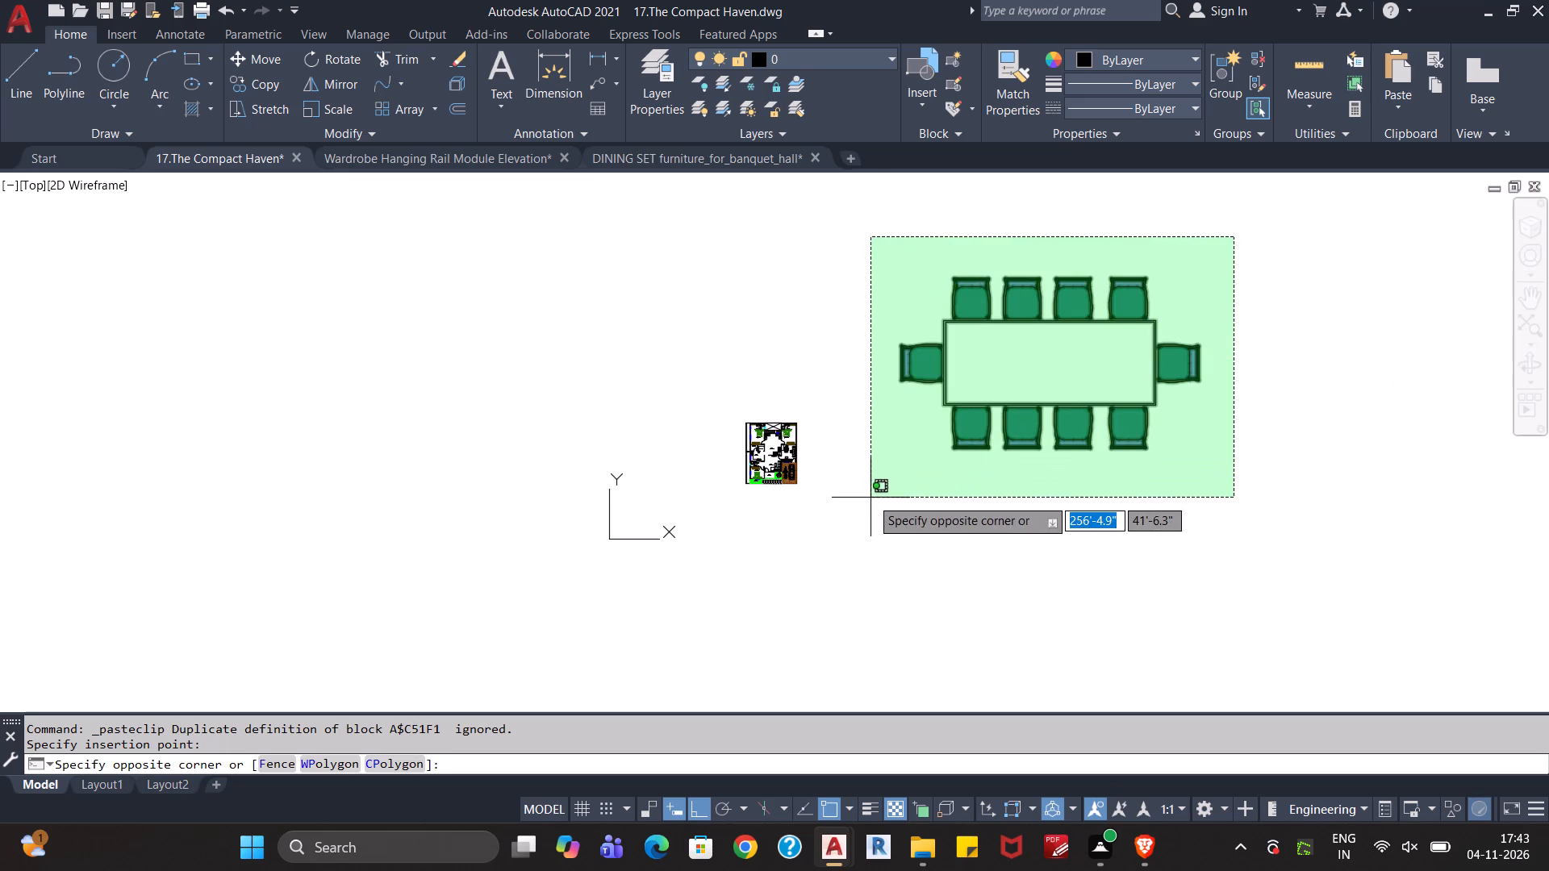
{"action": "left_click", "coordinate": [871, 498]}
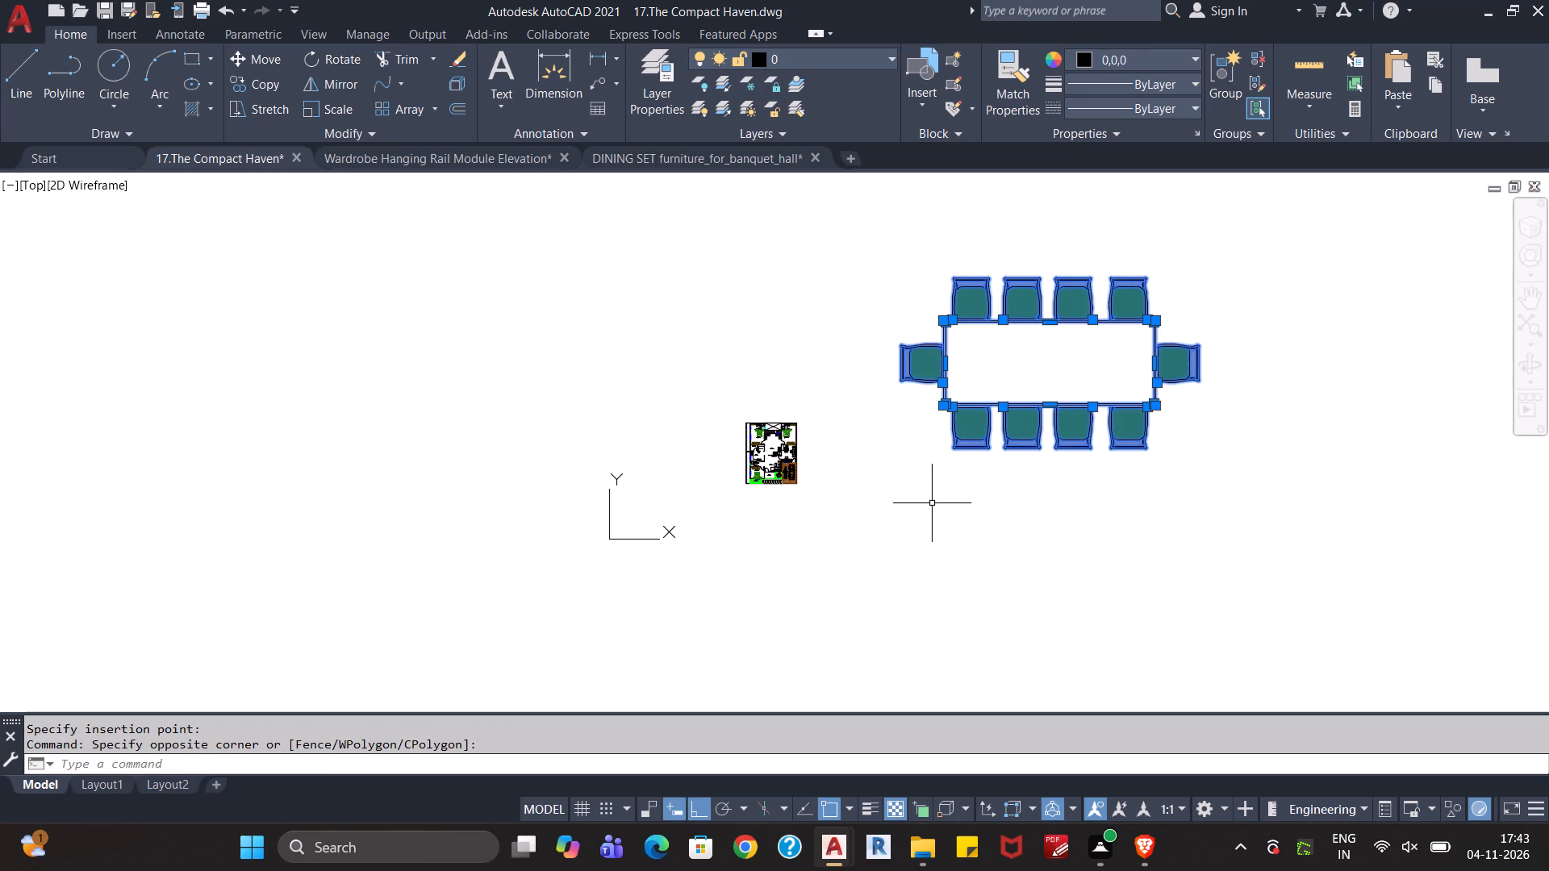
{"action": "type", "text": "ro"}
{"action": "key", "text": "Return"}
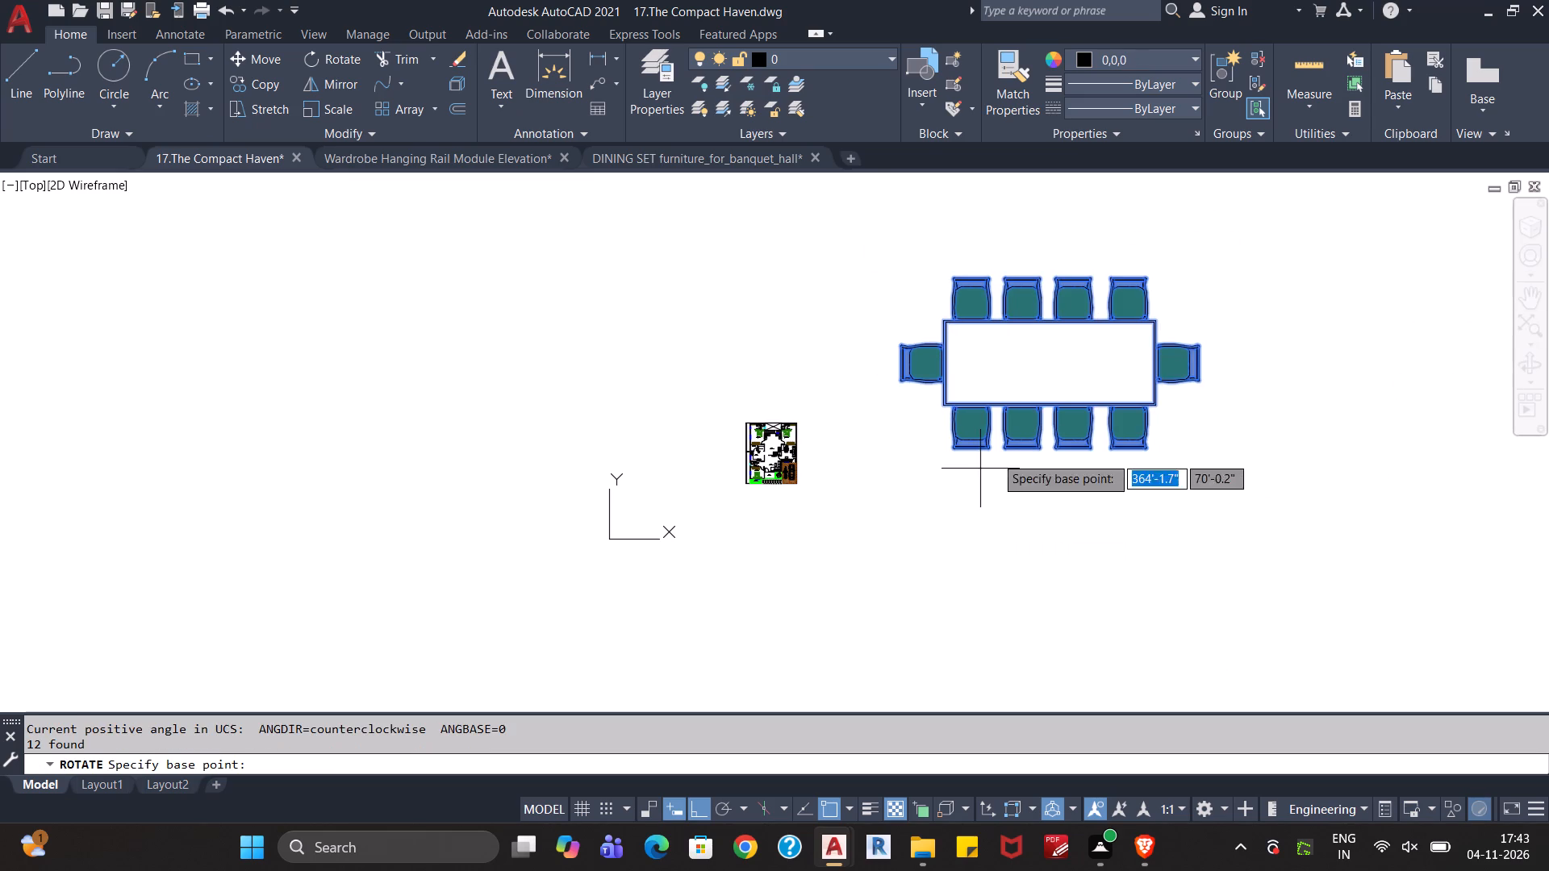
{"action": "left_click", "coordinate": [1149, 325]}
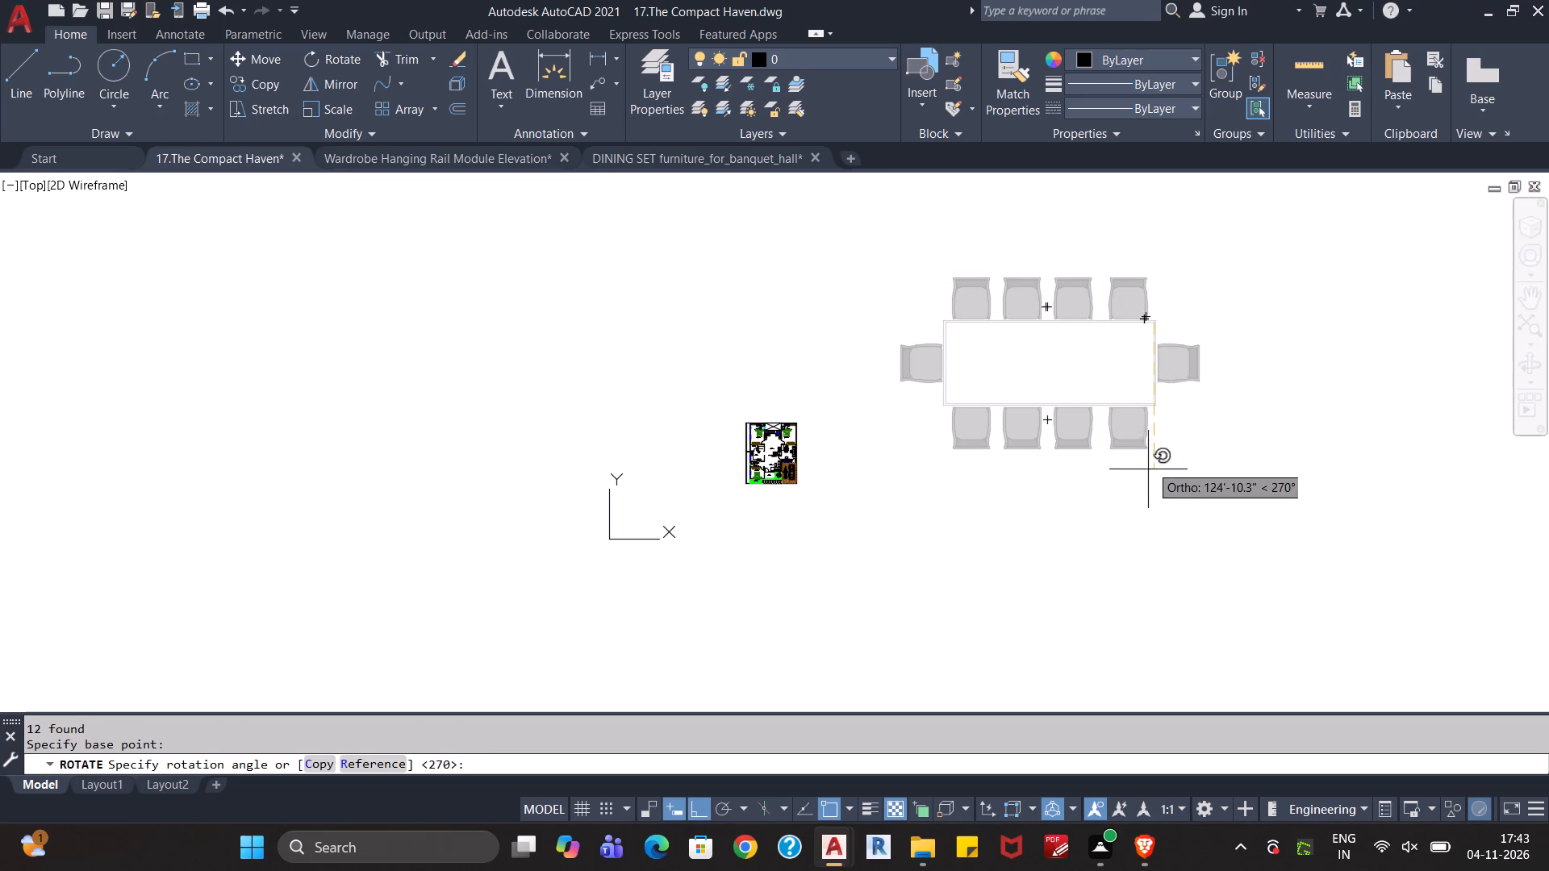
{"action": "left_click", "coordinate": [982, 556]}
Scale the pasted ten-chair dining set down freehand, using the table's lower-left corner as the base point.
{"action": "scroll", "coordinate": [1021, 506], "scroll_direction": "down", "scroll_amount": 1}
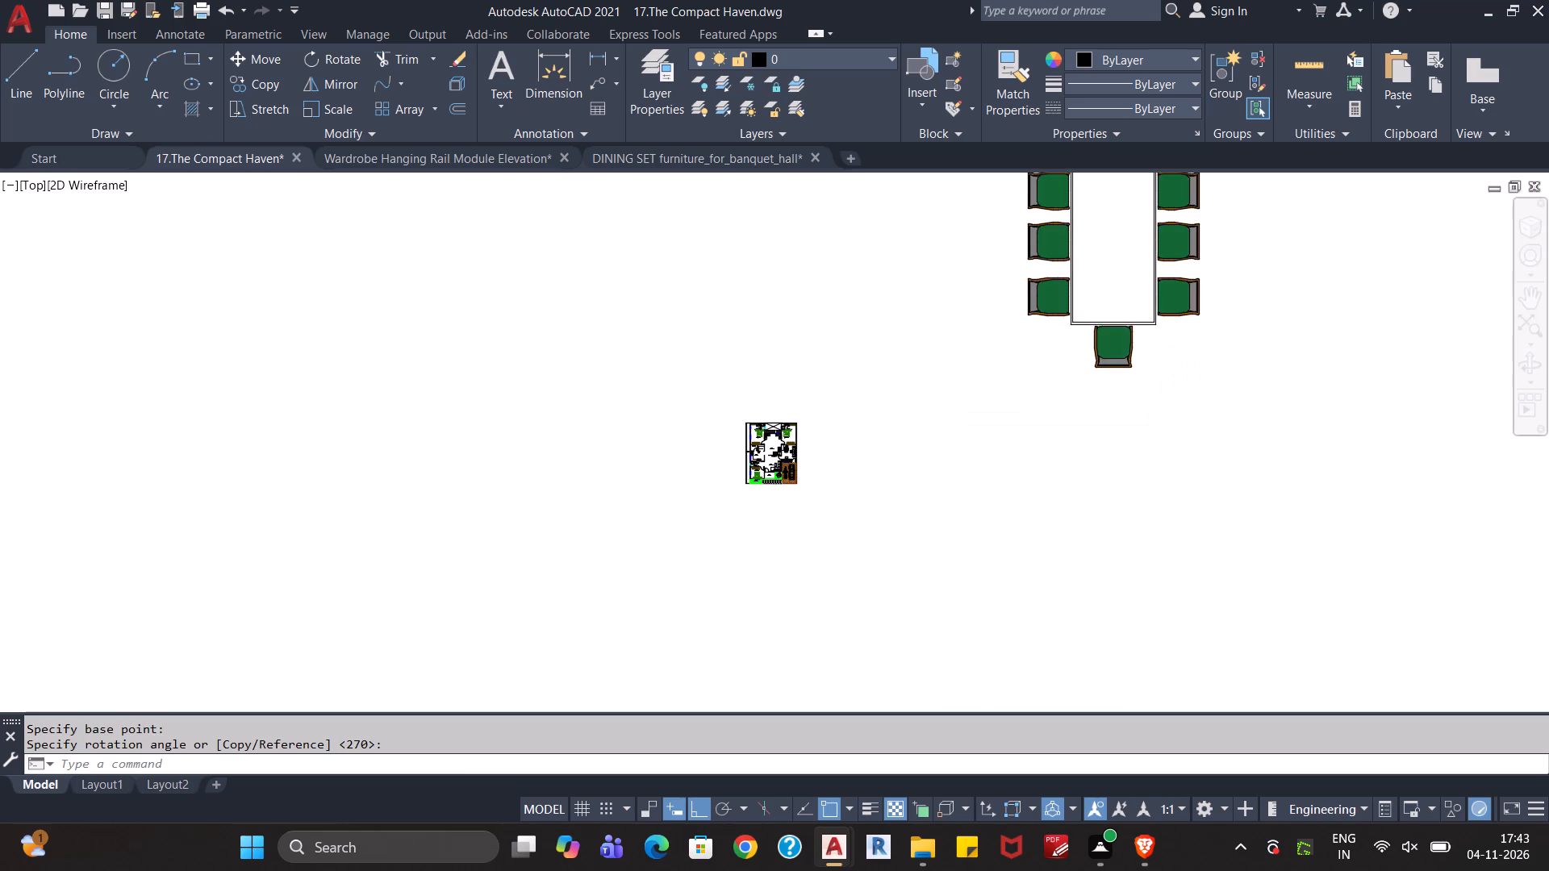
{"action": "middle_click_drag", "start_coordinate": [1017, 505], "coordinate": [924, 572]}
{"action": "left_click", "coordinate": [1088, 248]}
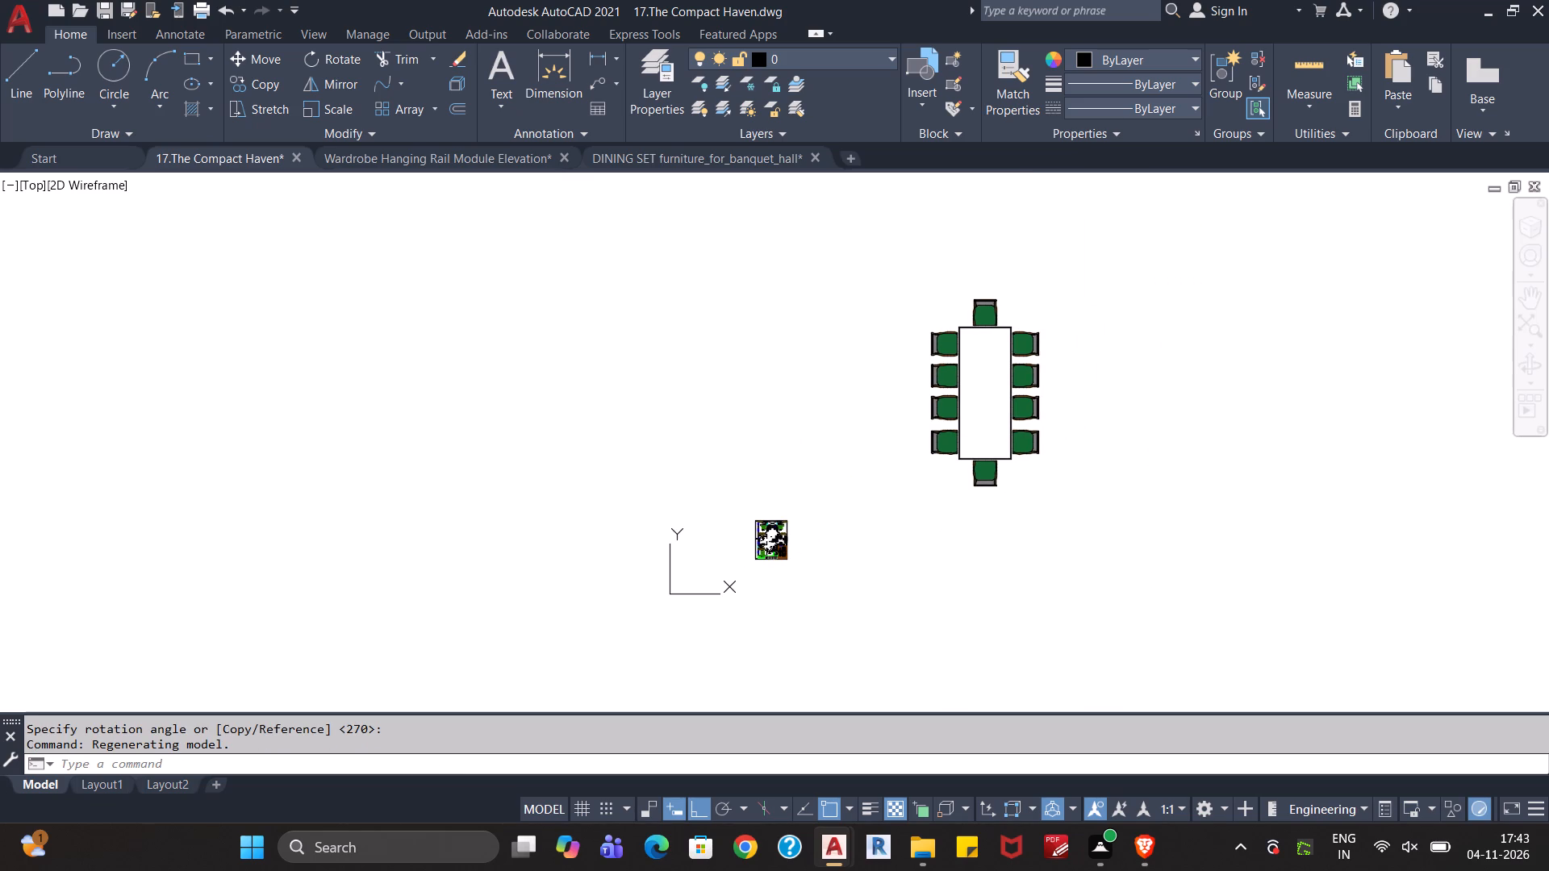
{"action": "left_click", "coordinate": [888, 547]}
{"action": "type", "text": "sc"}
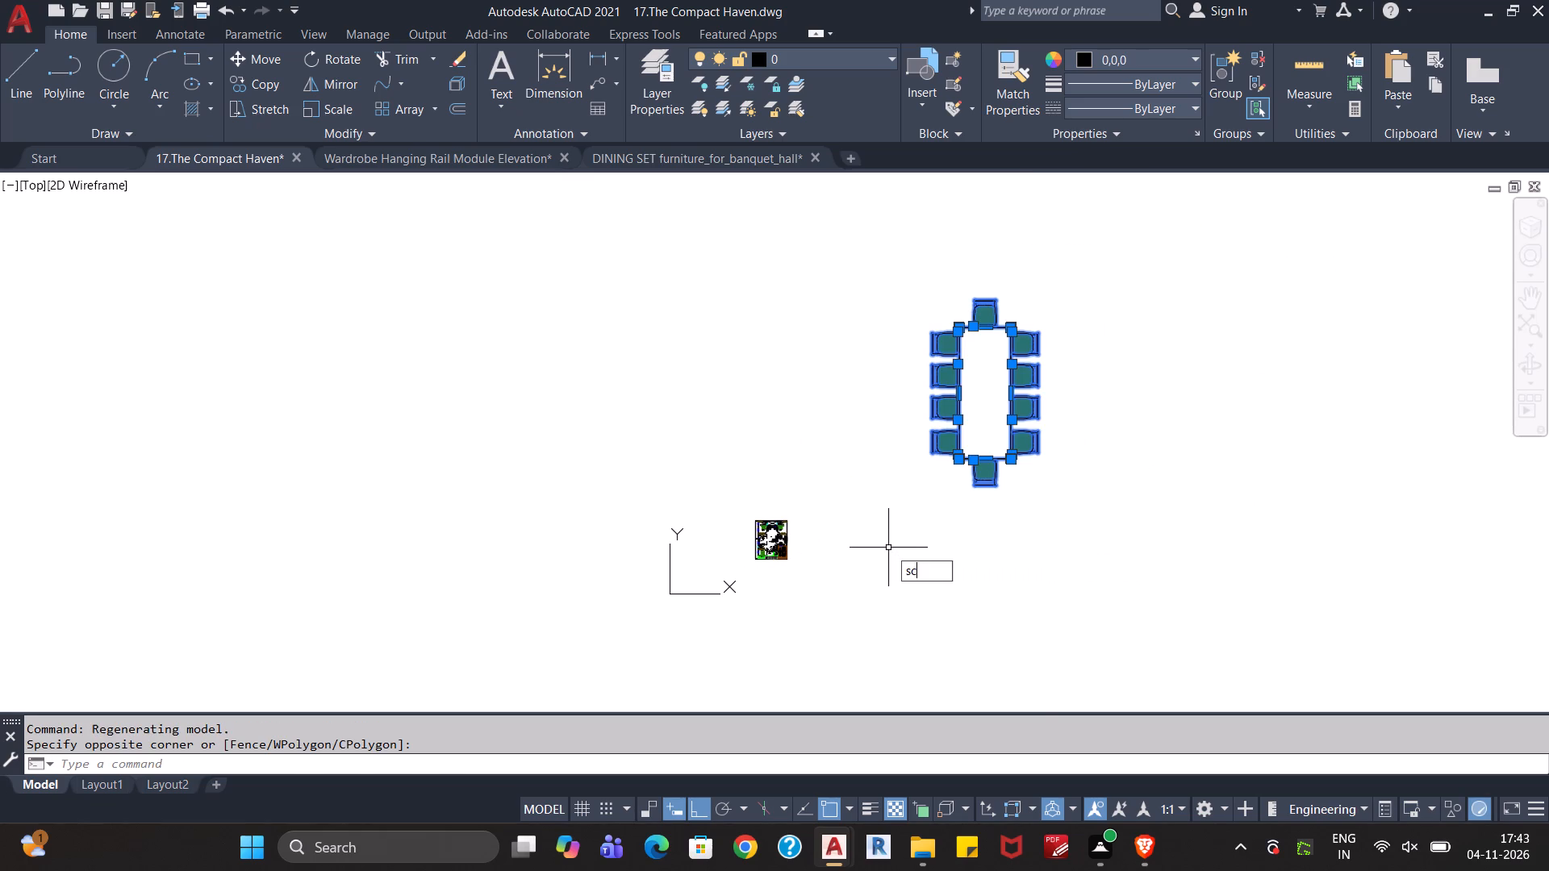
{"action": "key", "text": "Return"}
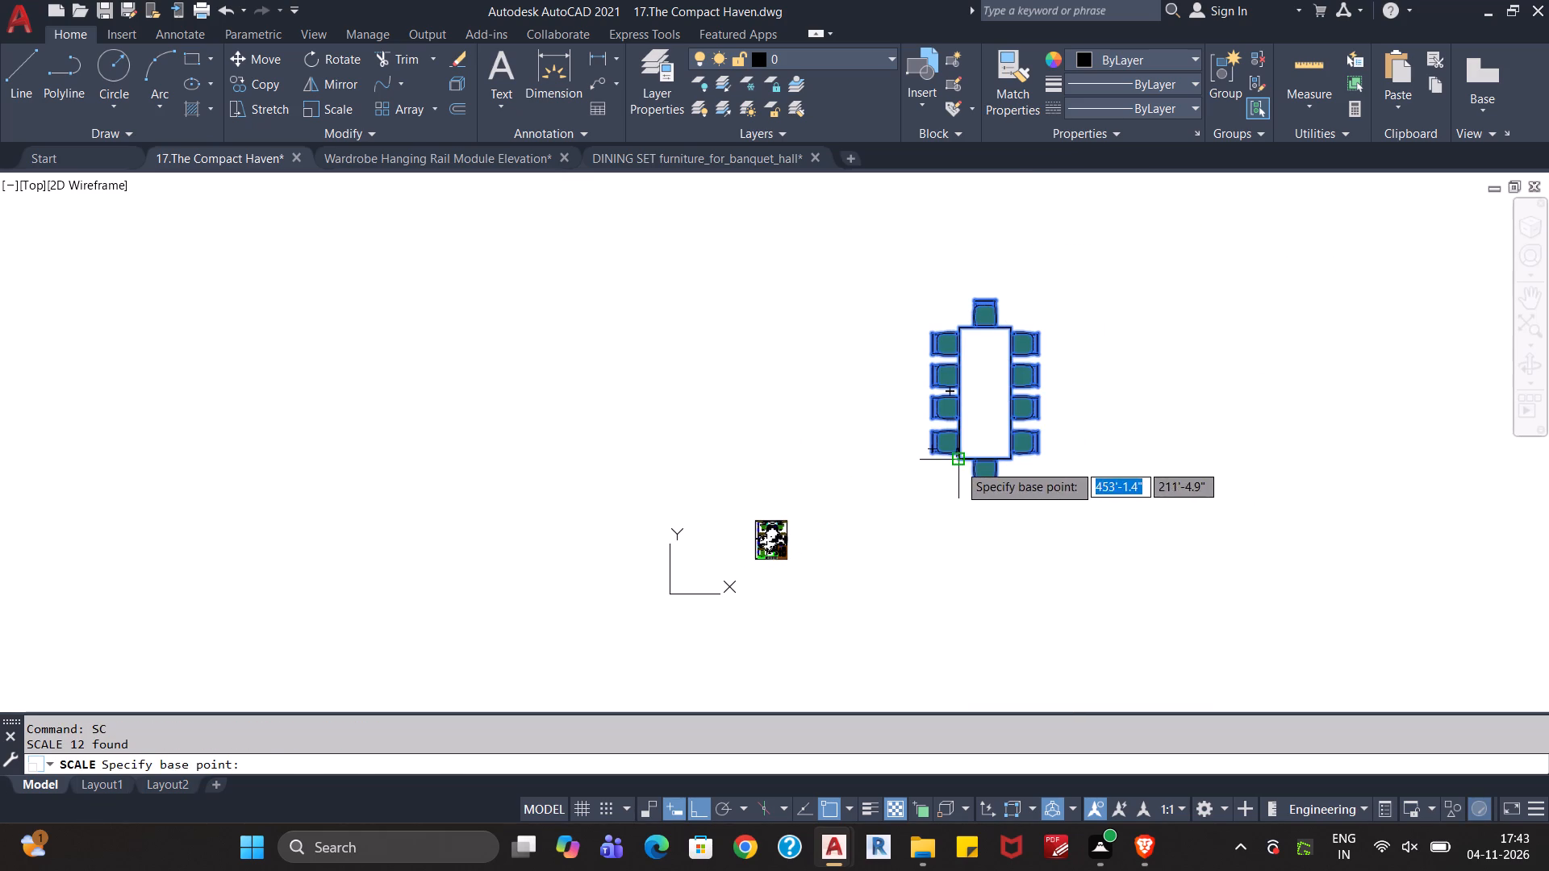
{"action": "left_click", "coordinate": [958, 464]}
{"action": "scroll", "coordinate": [977, 419], "scroll_direction": "up", "scroll_amount": 3}
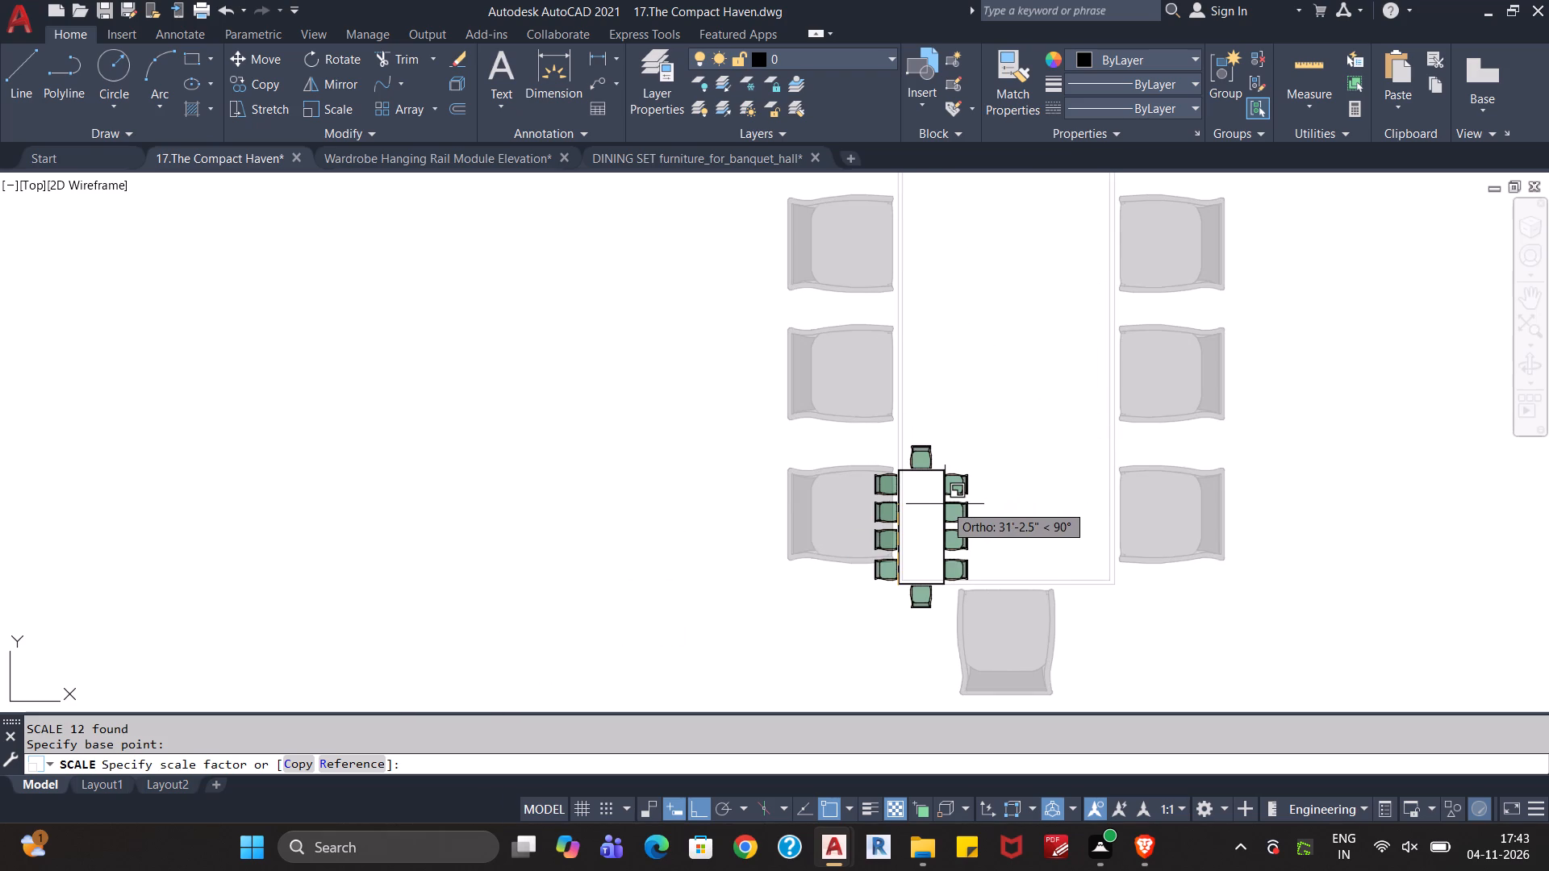
{"action": "middle_click", "coordinate": [945, 504]}
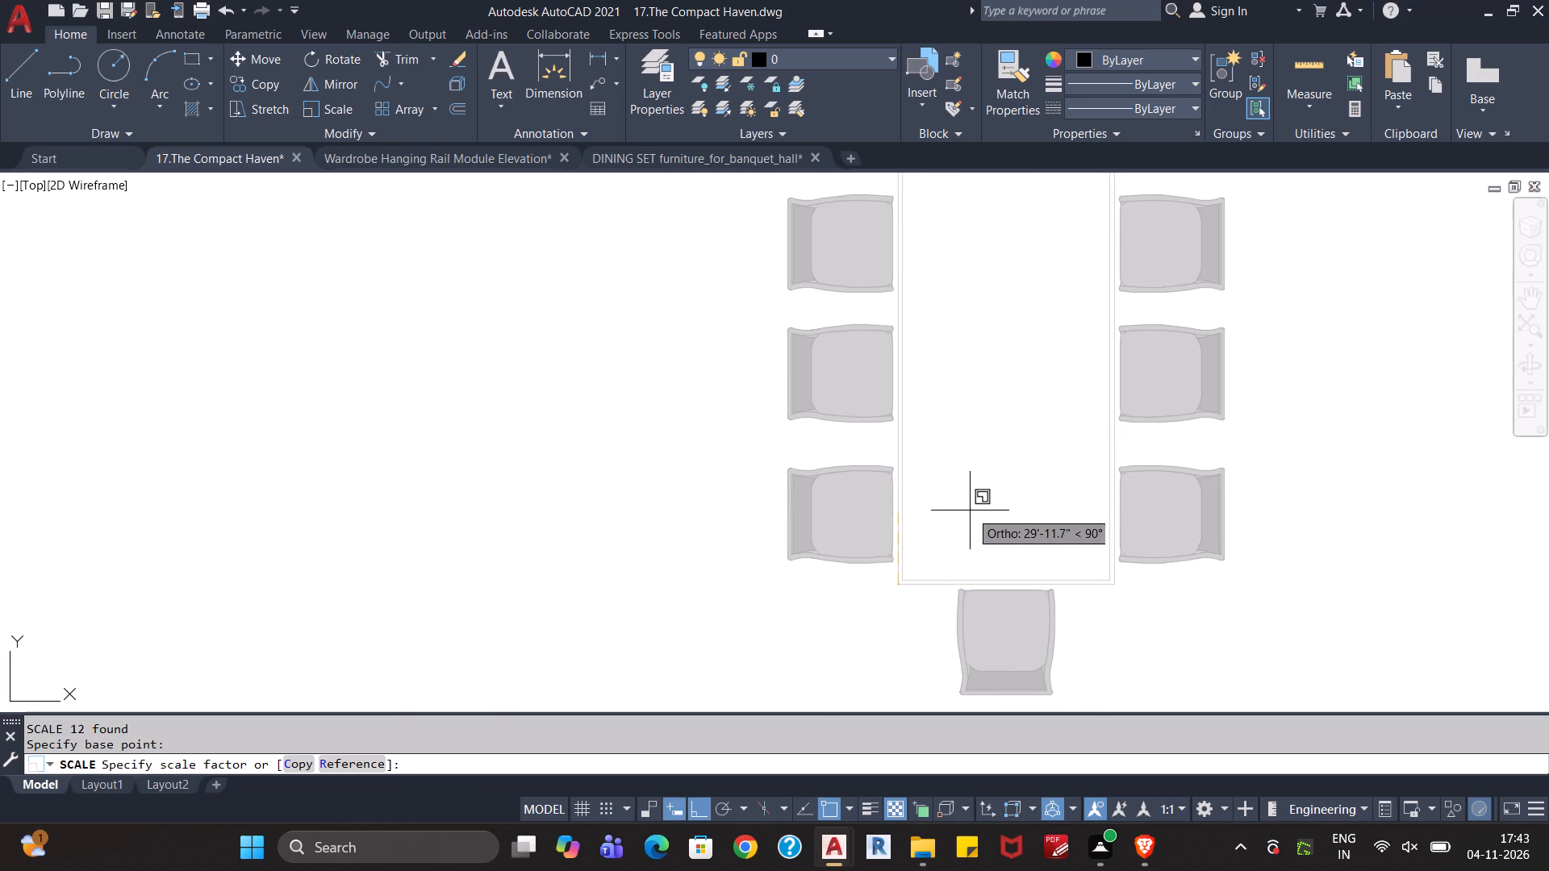
{"action": "left_click", "coordinate": [967, 514]}
{"action": "scroll", "coordinate": [985, 513], "scroll_direction": "down", "scroll_amount": 1}
{"action": "middle_click_drag", "start_coordinate": [990, 537], "coordinate": [1021, 419]}
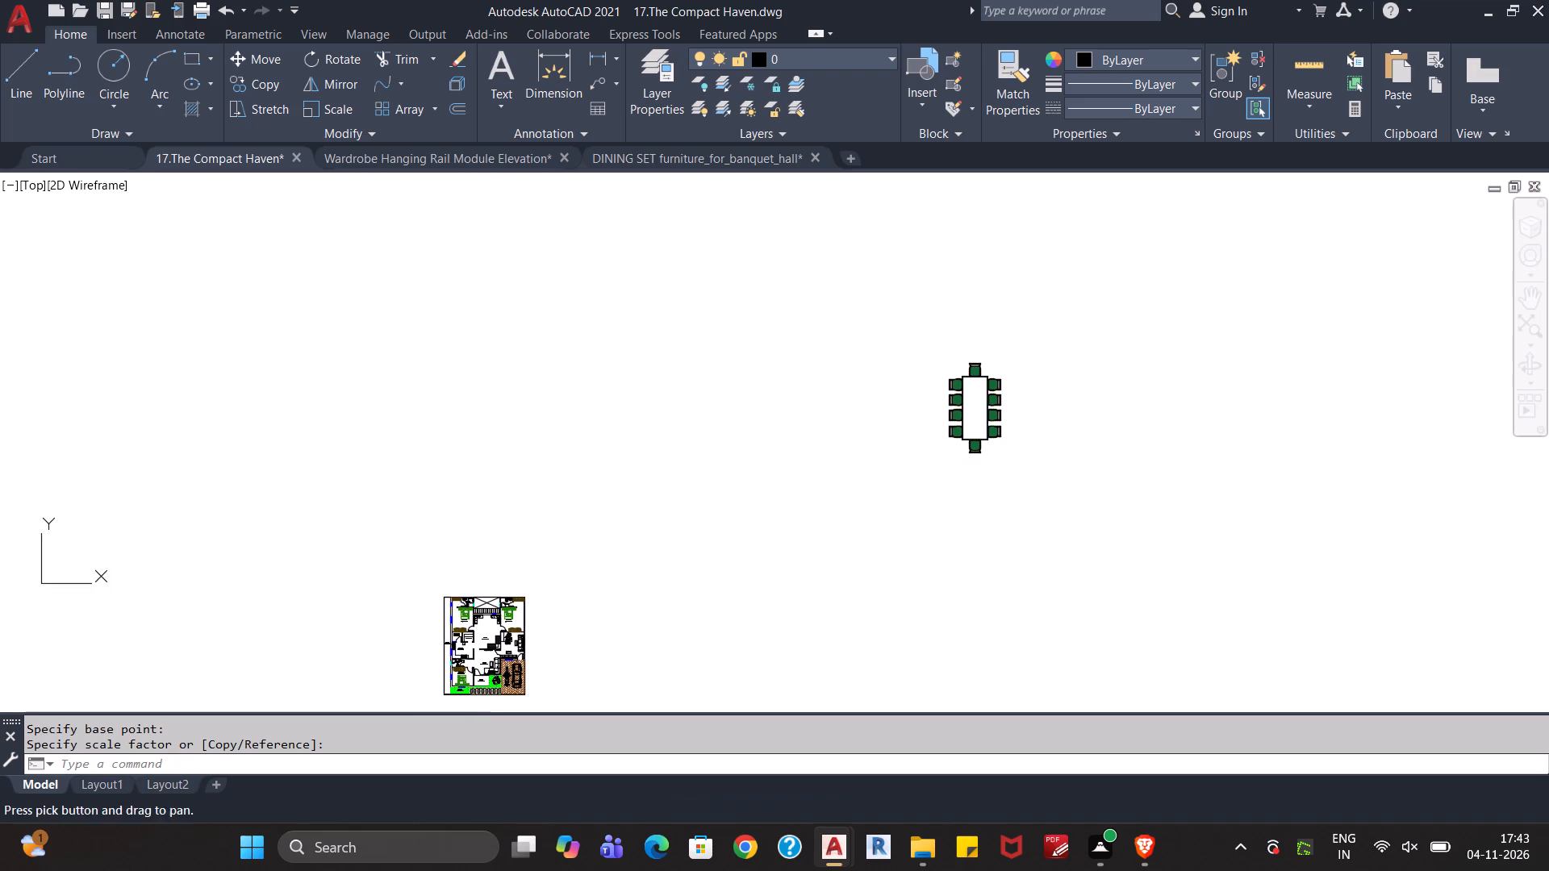
Scale the dining set down freehand once more about the table's lower-left corner so it suits the dining room.
{"action": "left_click_drag", "start_coordinate": [1023, 332], "coordinate": [1021, 342]}
{"action": "left_click", "coordinate": [915, 487]}
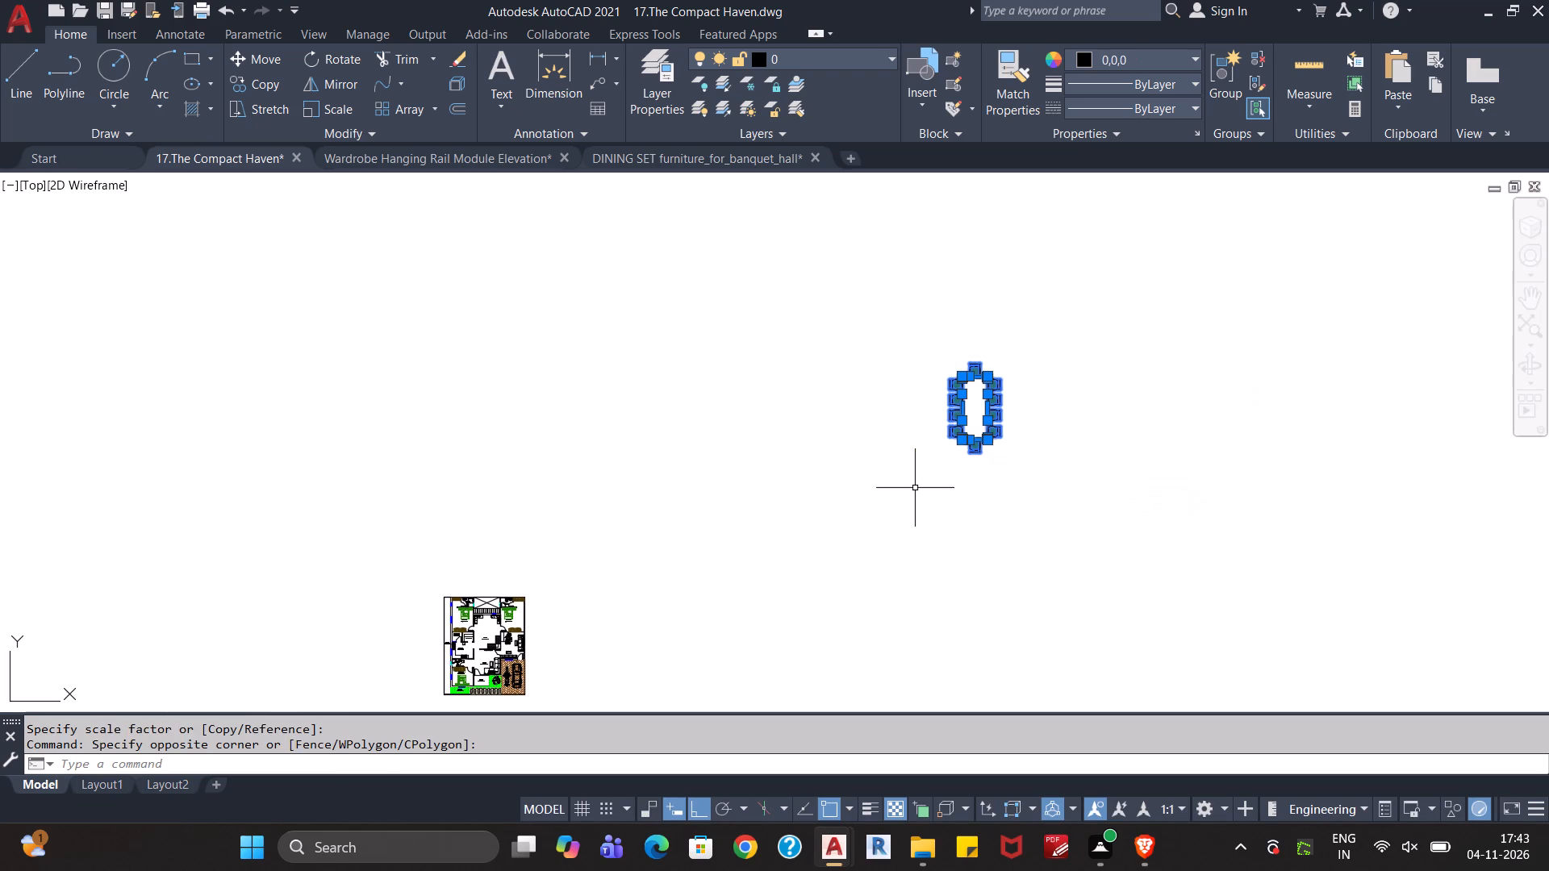
{"action": "type", "text": "sc"}
{"action": "key", "text": "Return"}
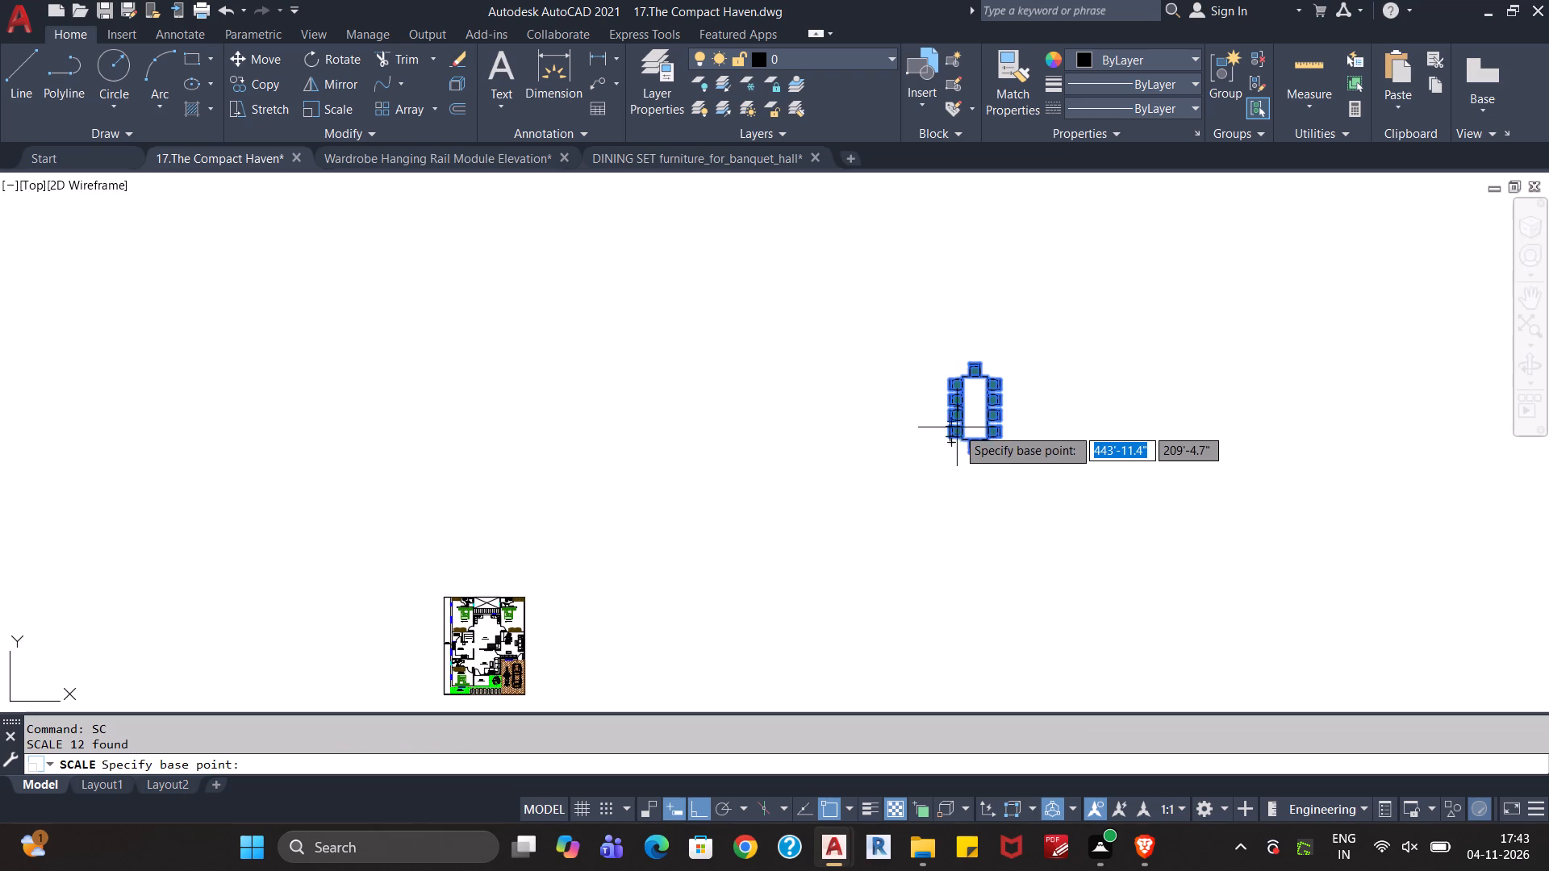
{"action": "scroll", "coordinate": [967, 431], "scroll_direction": "up", "scroll_amount": 7}
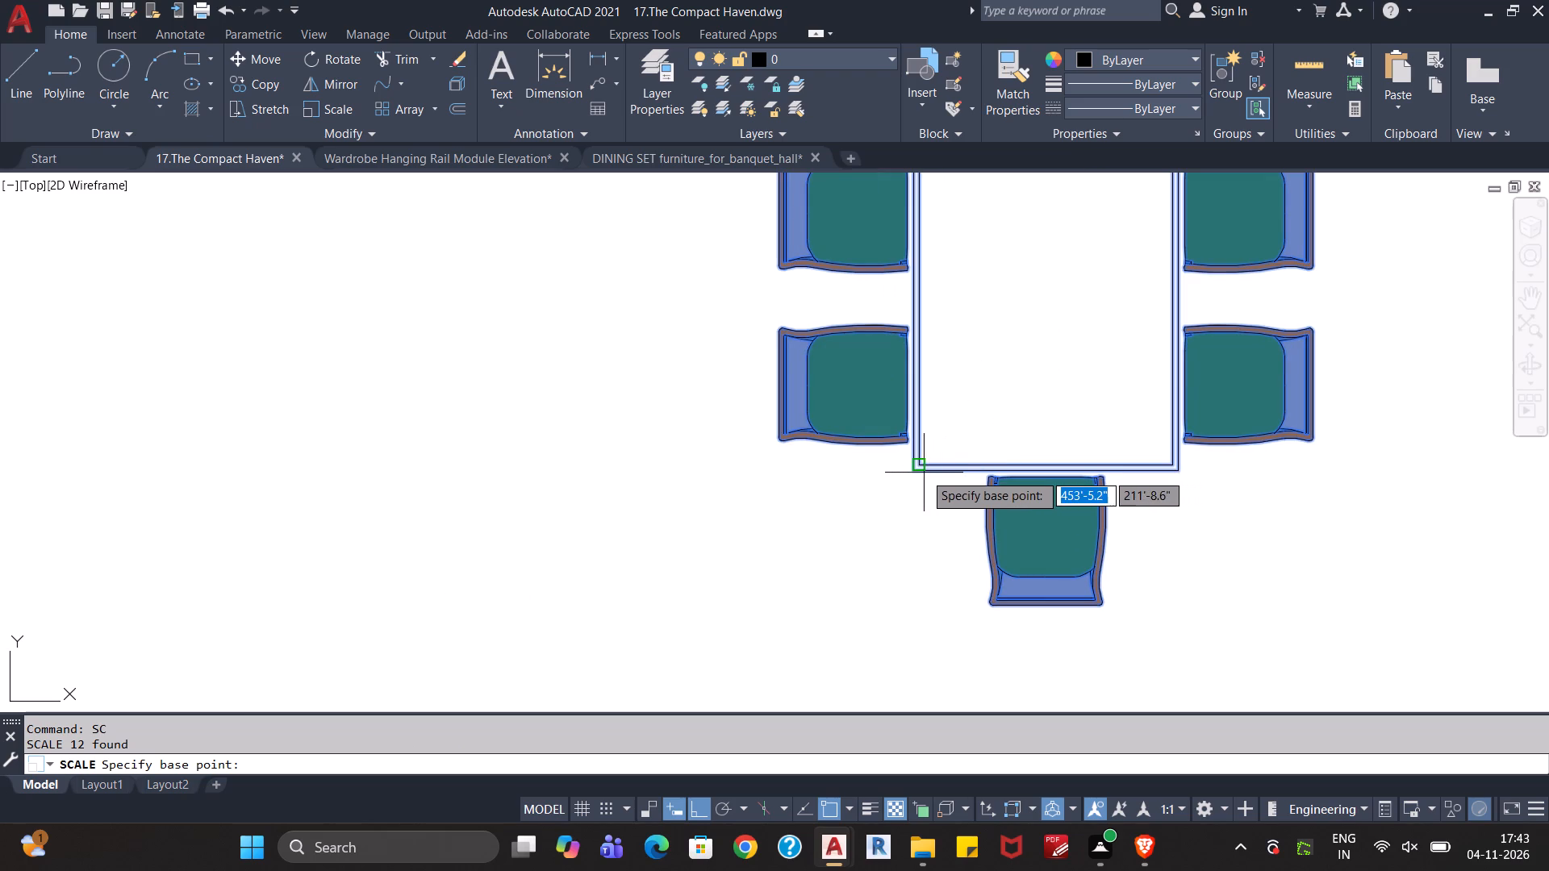
{"action": "left_click", "coordinate": [916, 469]}
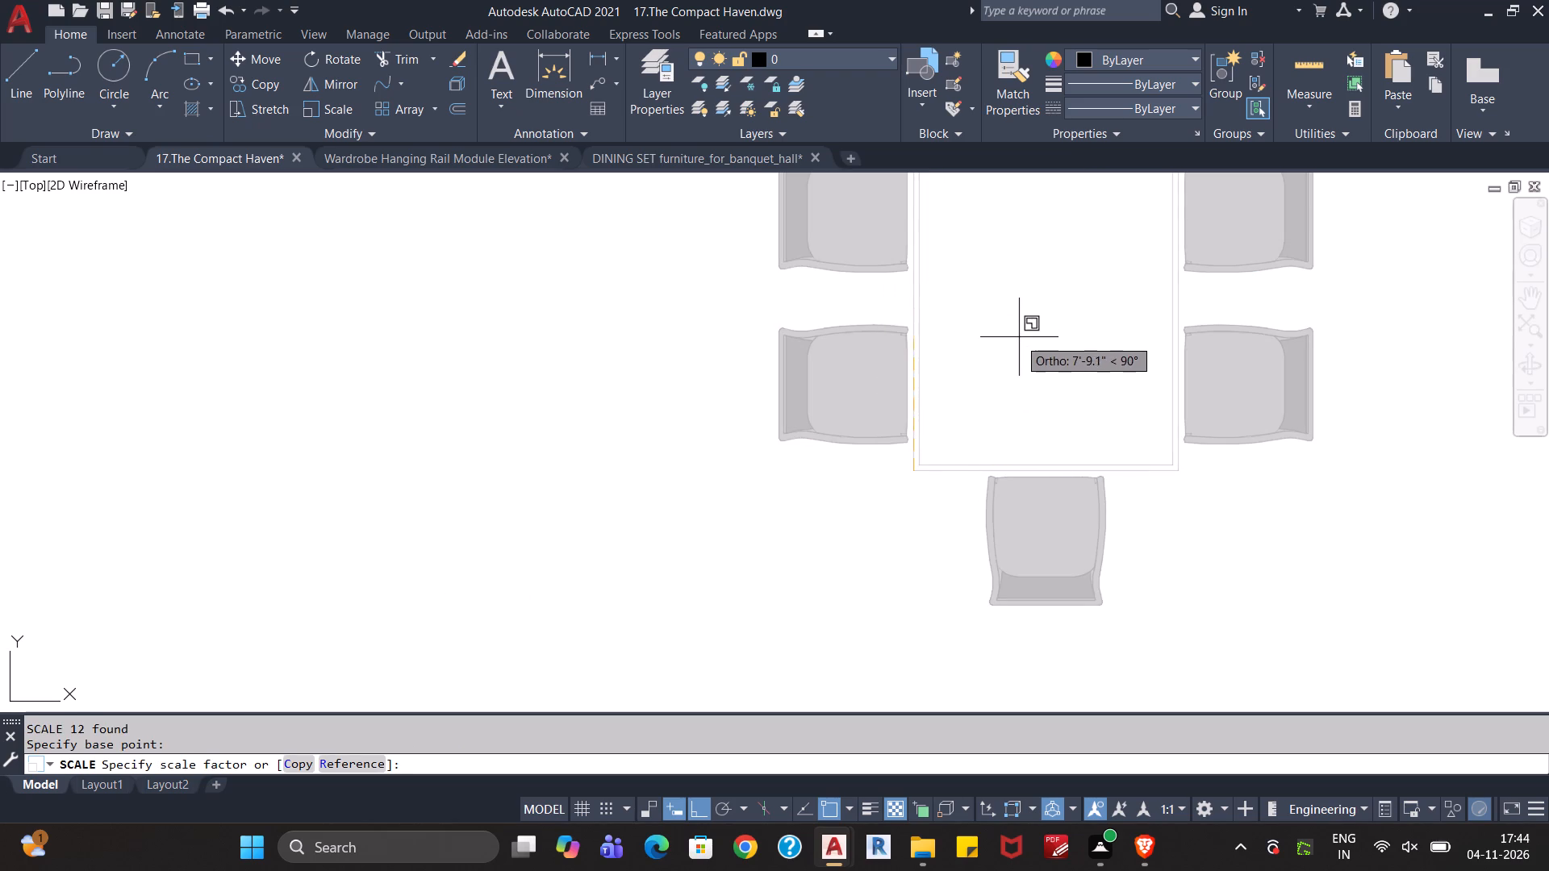
{"action": "left_click", "coordinate": [1008, 356]}
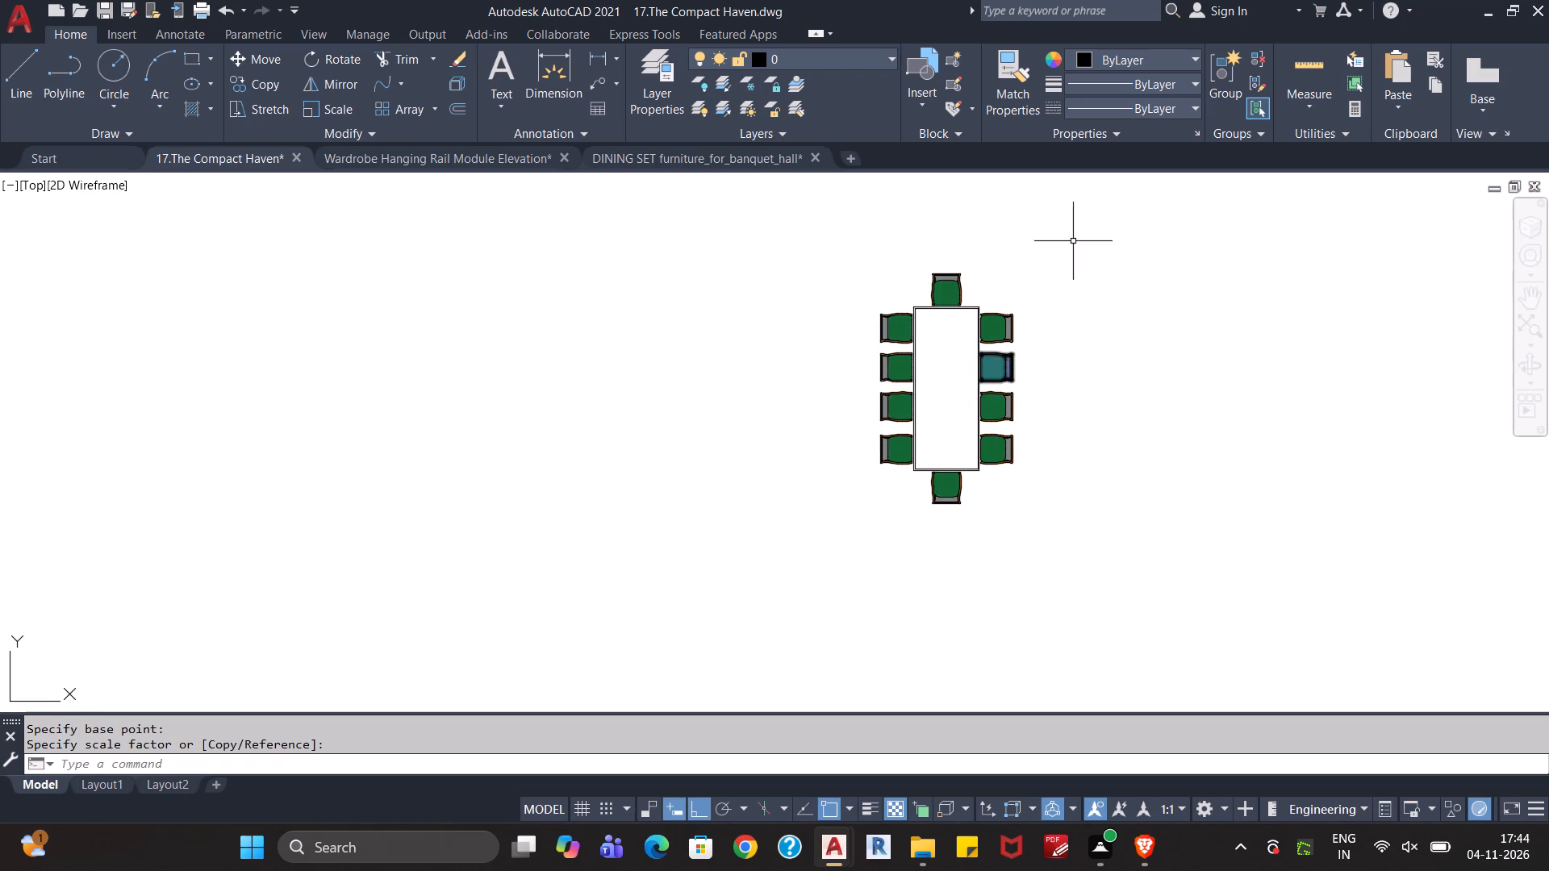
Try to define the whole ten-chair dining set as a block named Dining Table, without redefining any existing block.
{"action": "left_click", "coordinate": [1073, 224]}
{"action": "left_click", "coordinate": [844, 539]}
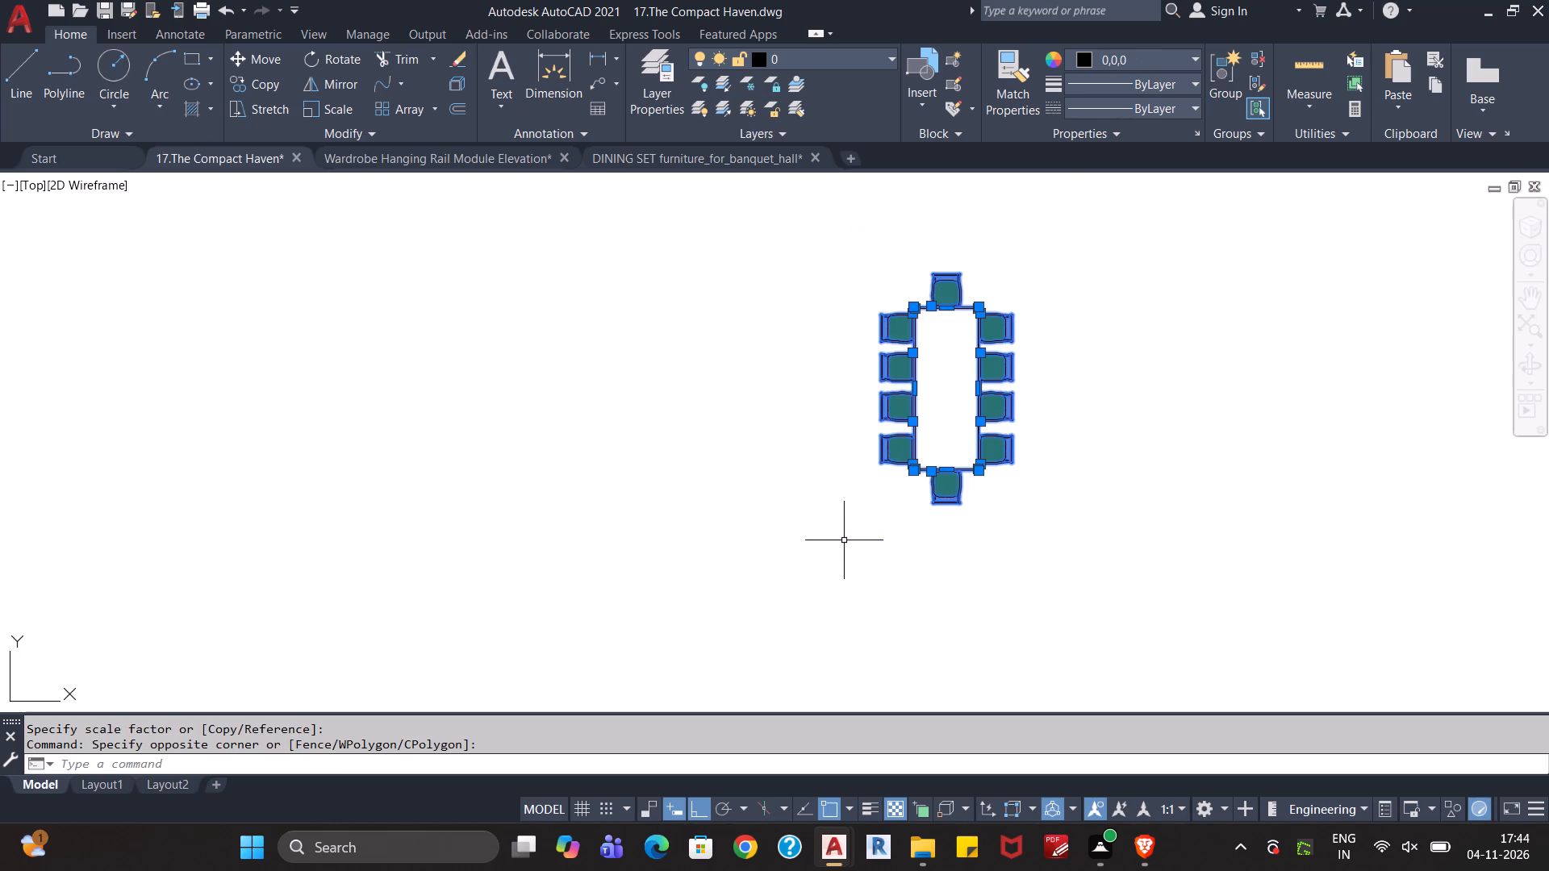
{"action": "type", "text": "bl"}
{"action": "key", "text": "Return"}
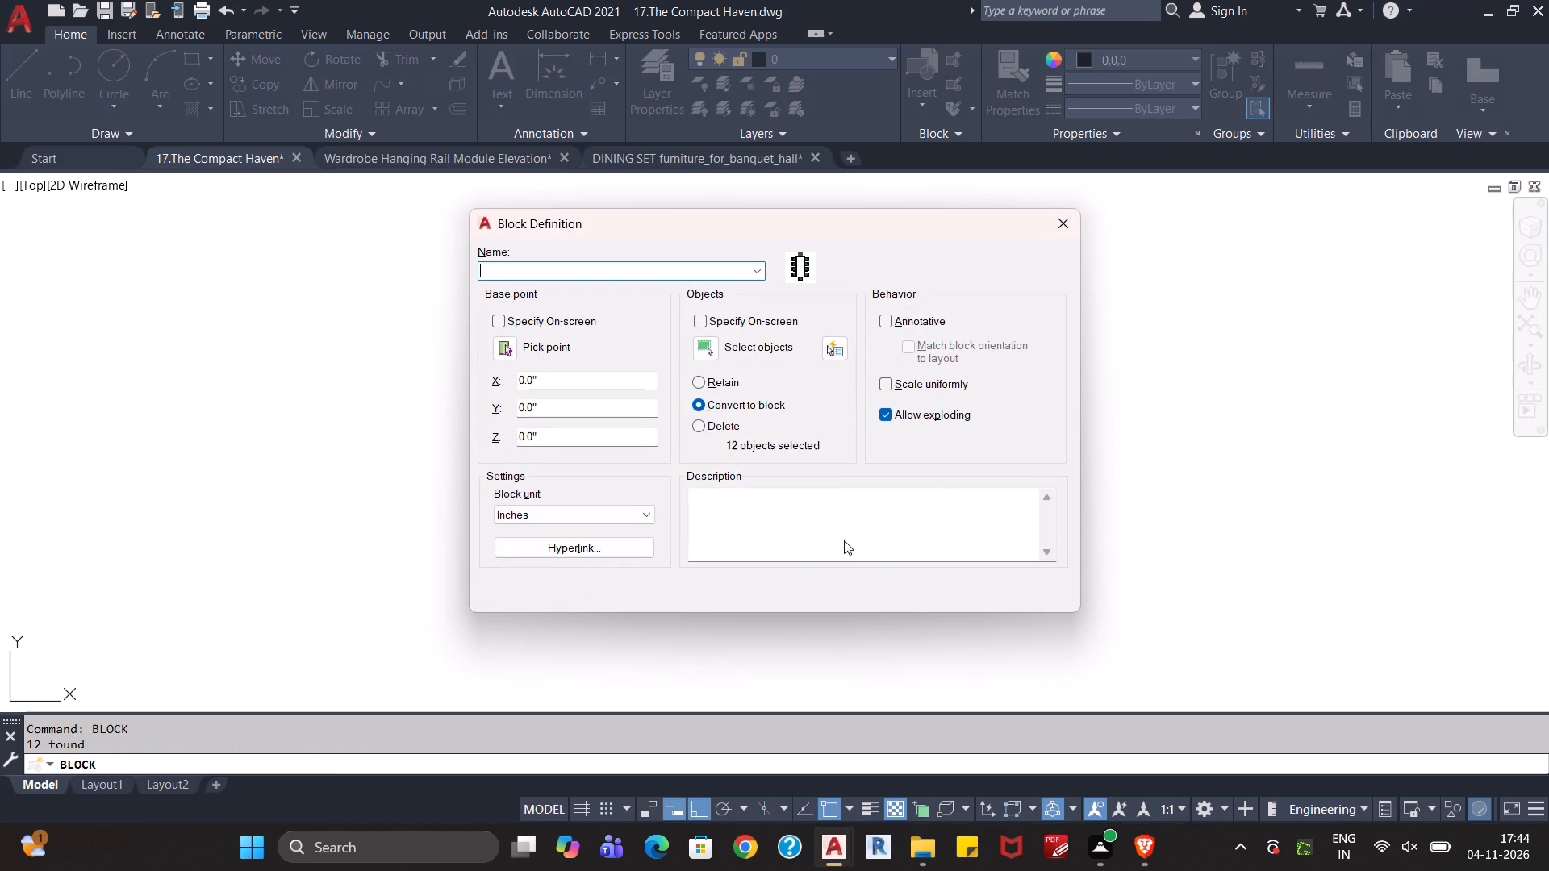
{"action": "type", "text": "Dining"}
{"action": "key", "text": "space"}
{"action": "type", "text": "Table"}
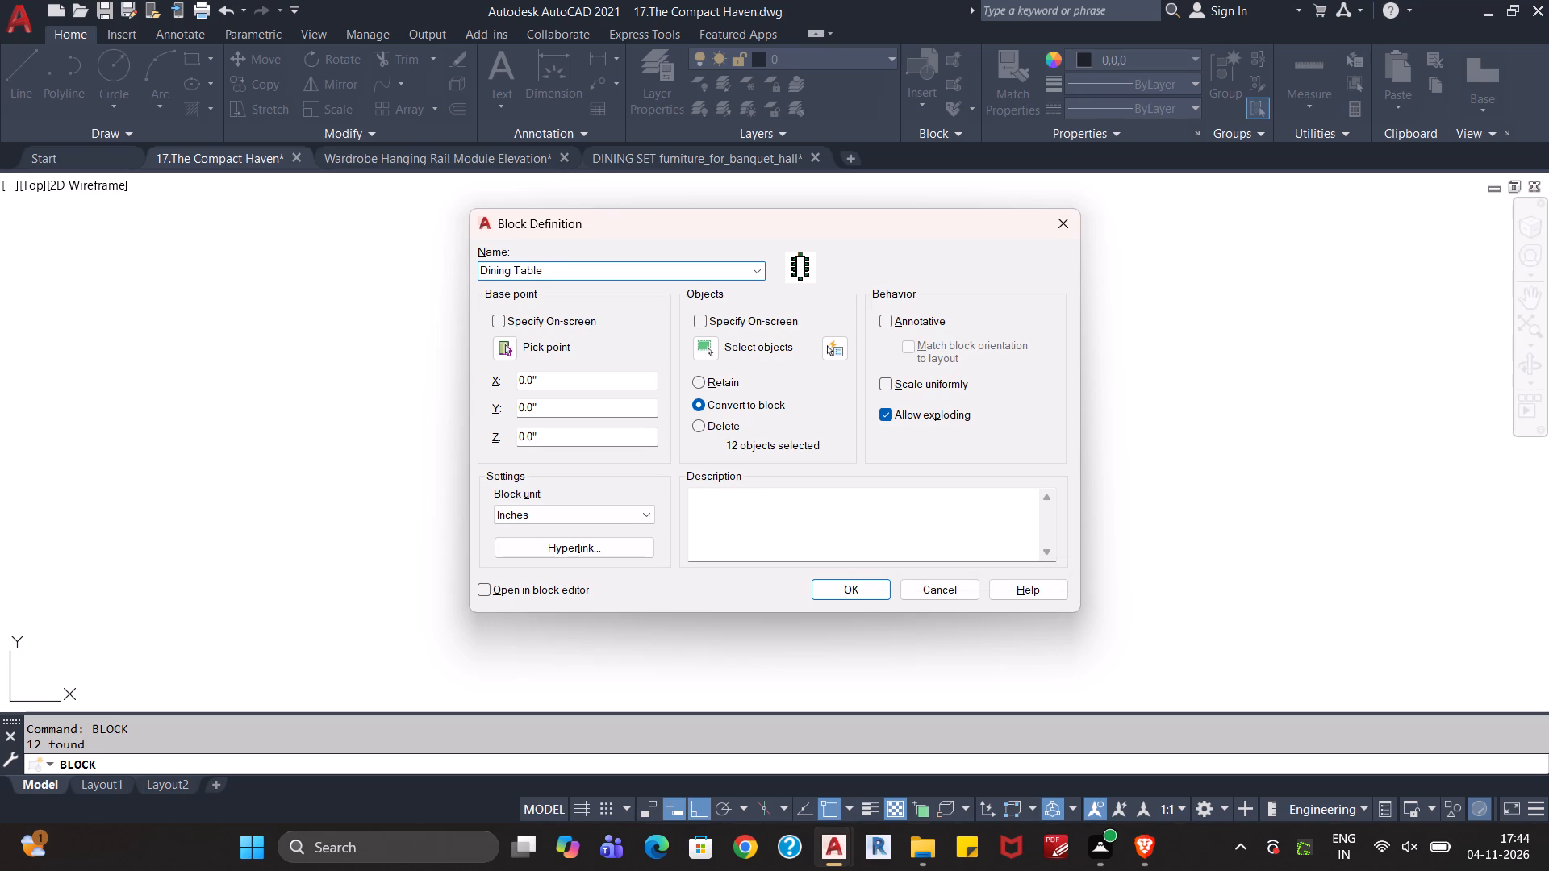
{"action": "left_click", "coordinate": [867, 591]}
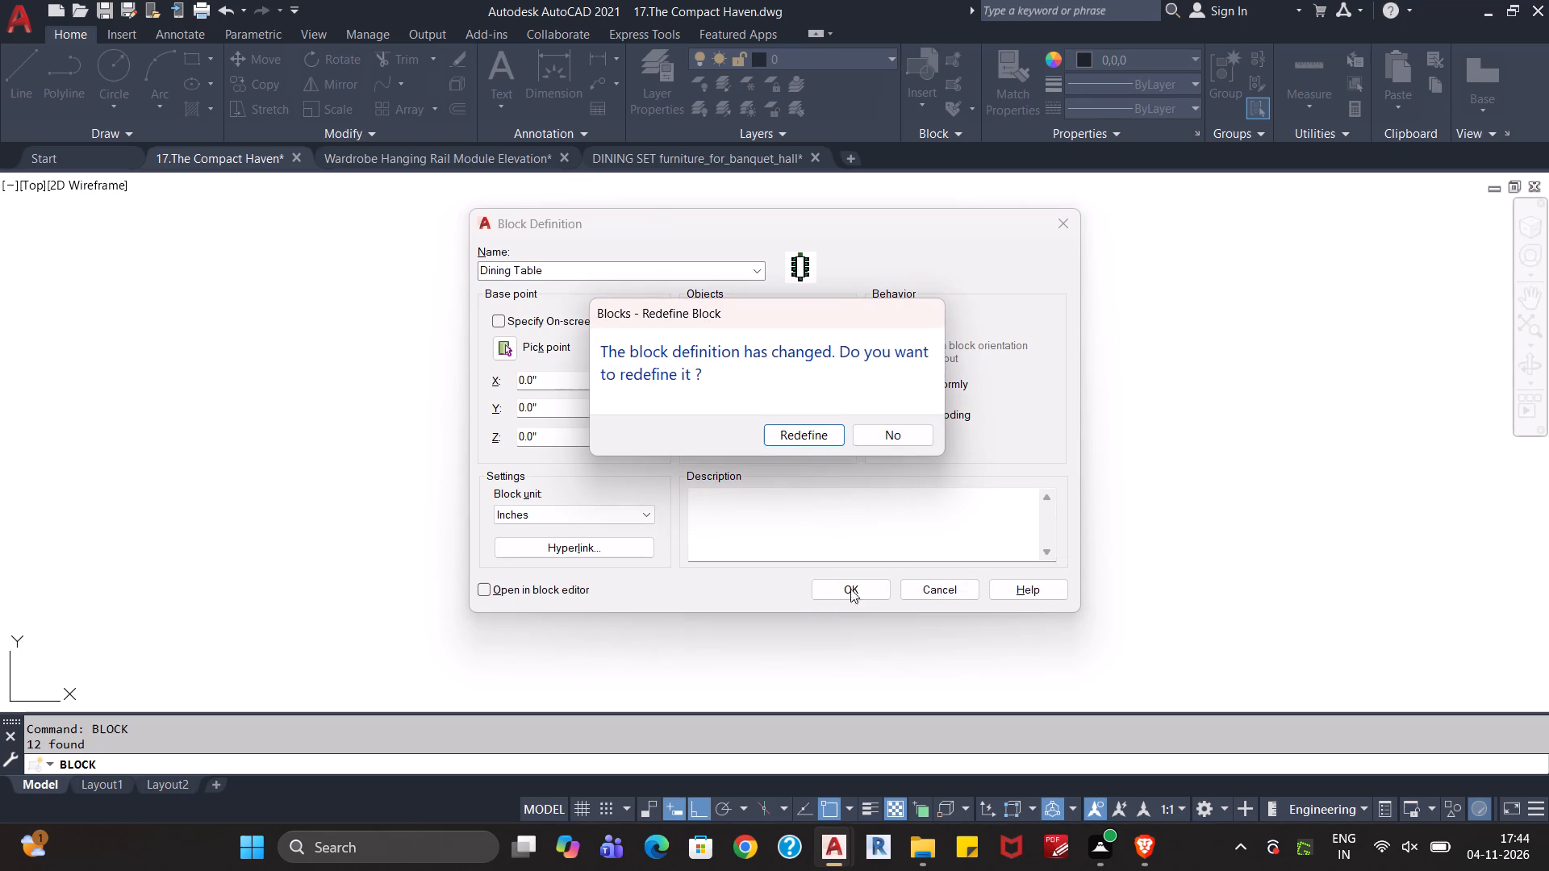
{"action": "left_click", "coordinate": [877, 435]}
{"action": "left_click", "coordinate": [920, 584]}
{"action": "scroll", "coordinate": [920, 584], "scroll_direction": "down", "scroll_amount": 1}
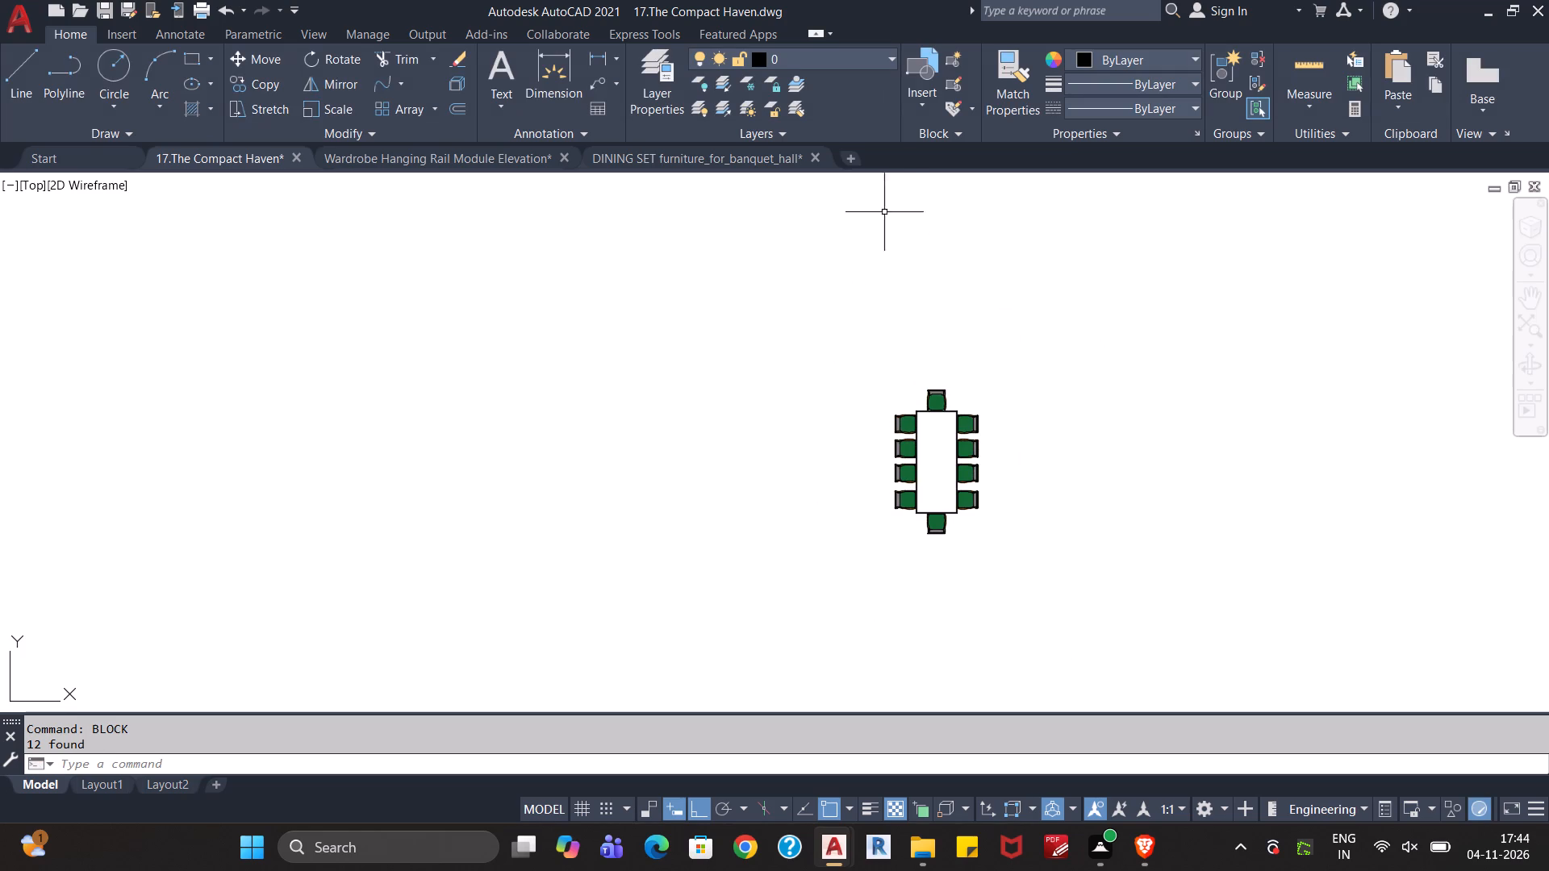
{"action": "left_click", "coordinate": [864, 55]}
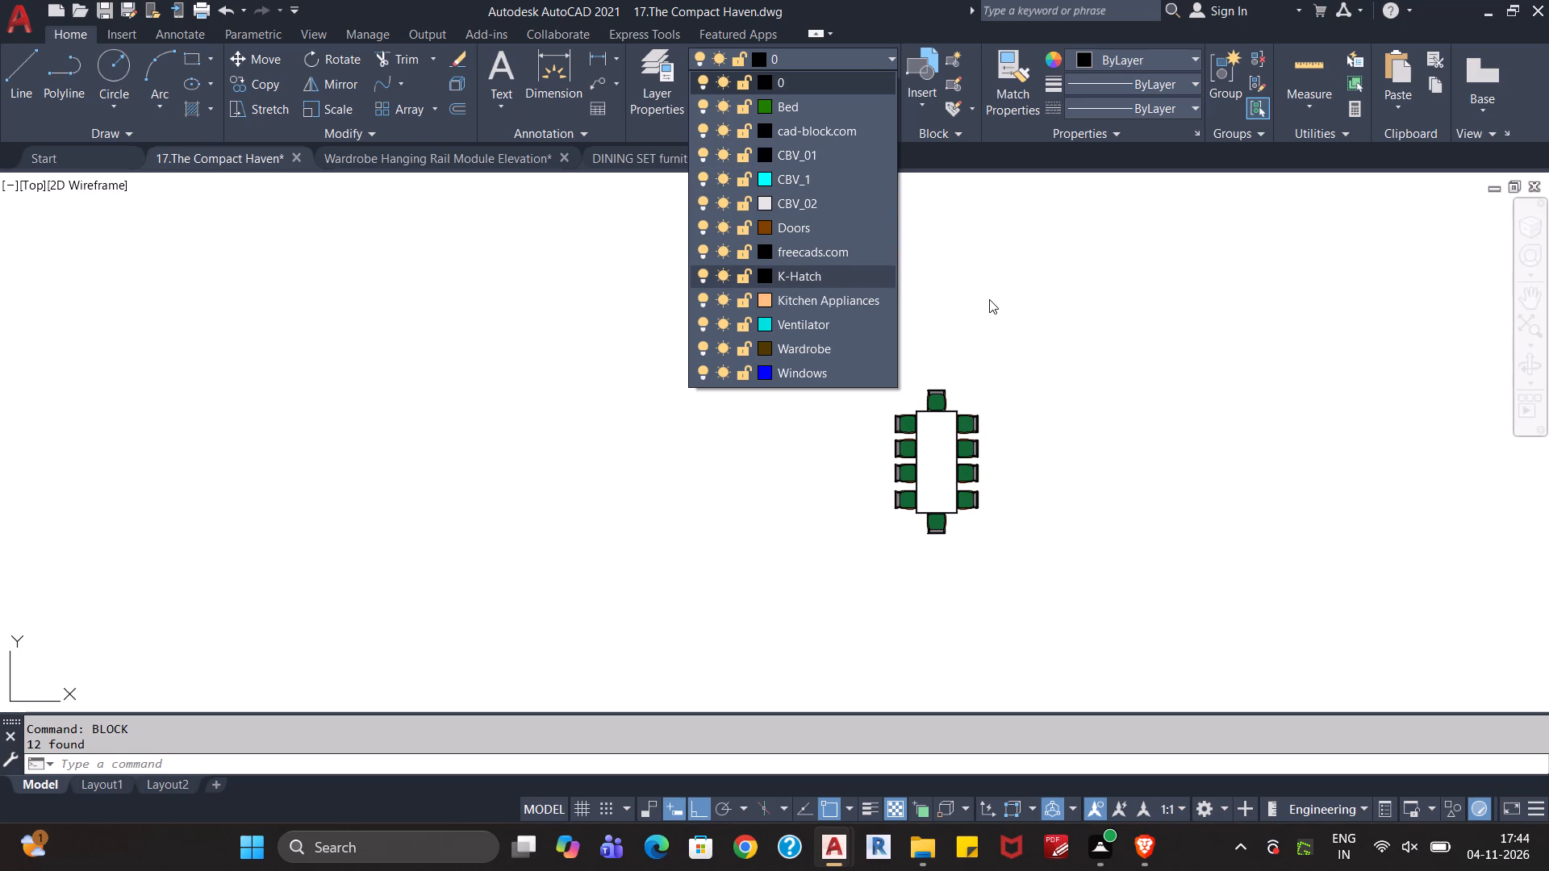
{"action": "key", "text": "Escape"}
Cut the scaled dining set and paste it vertically into the DINING room, below the corner sofas and beside the staircase.
{"action": "left_click", "coordinate": [1040, 321]}
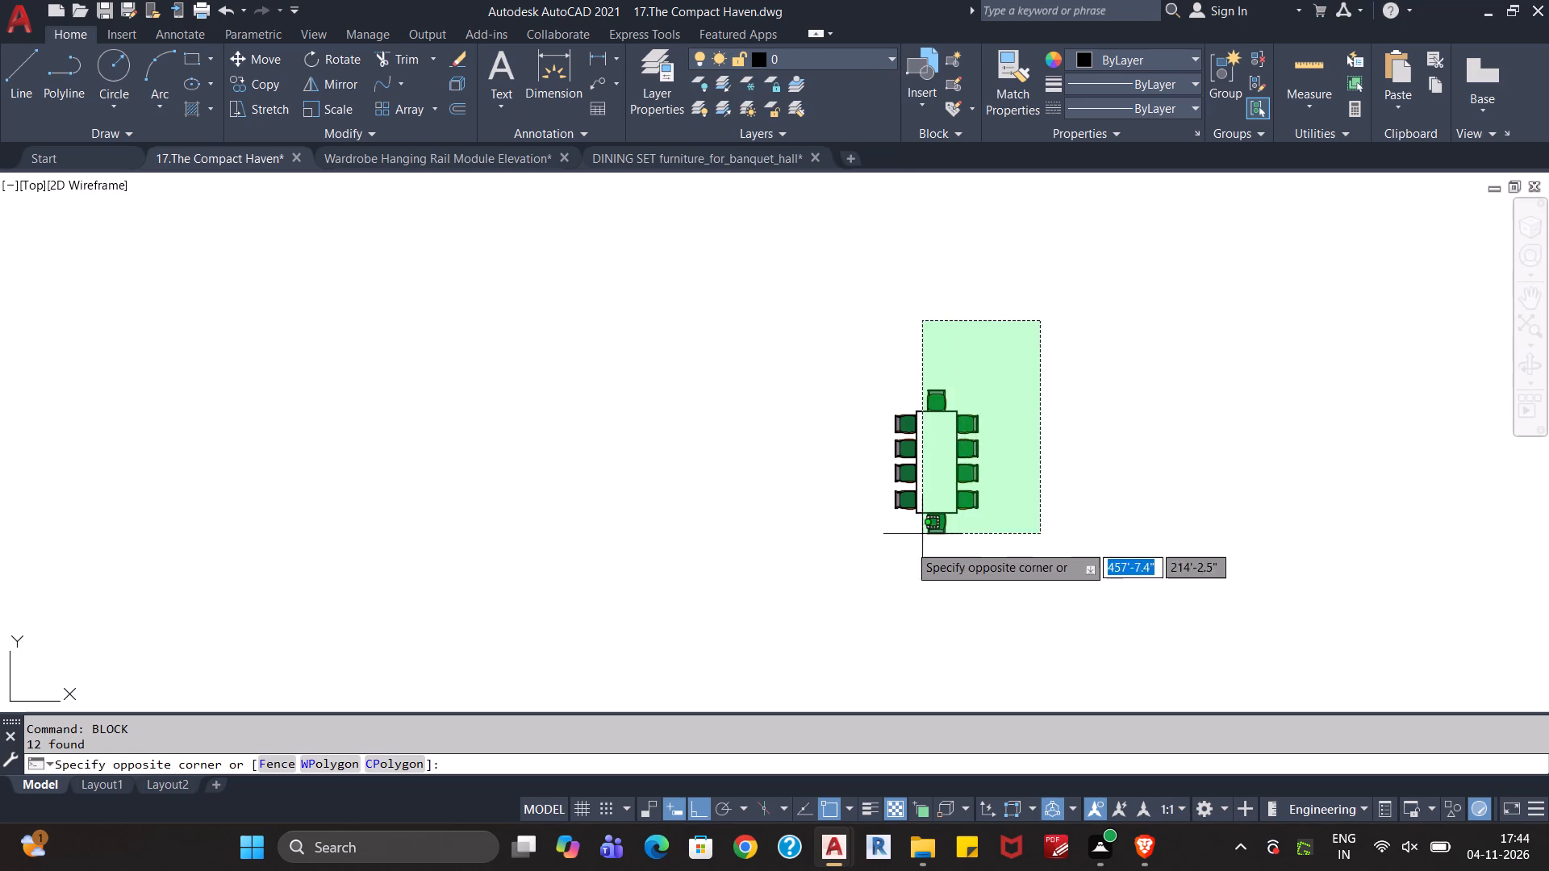
{"action": "left_click", "coordinate": [856, 561]}
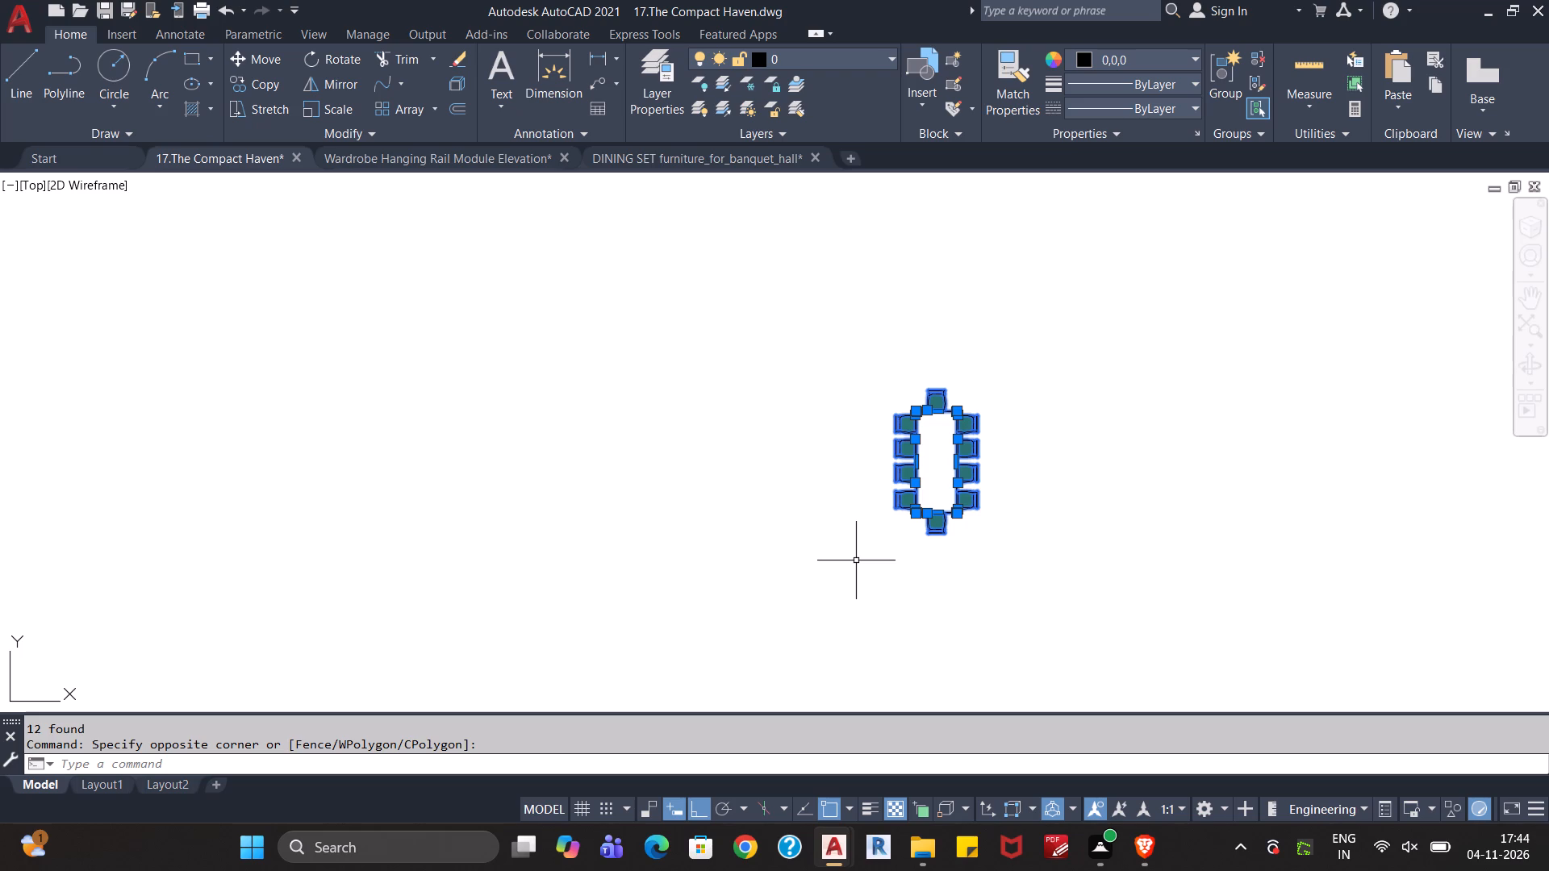
{"action": "key", "text": "ctrl+x"}
{"action": "middle_click_drag", "start_coordinate": [787, 576], "coordinate": [1096, 449]}
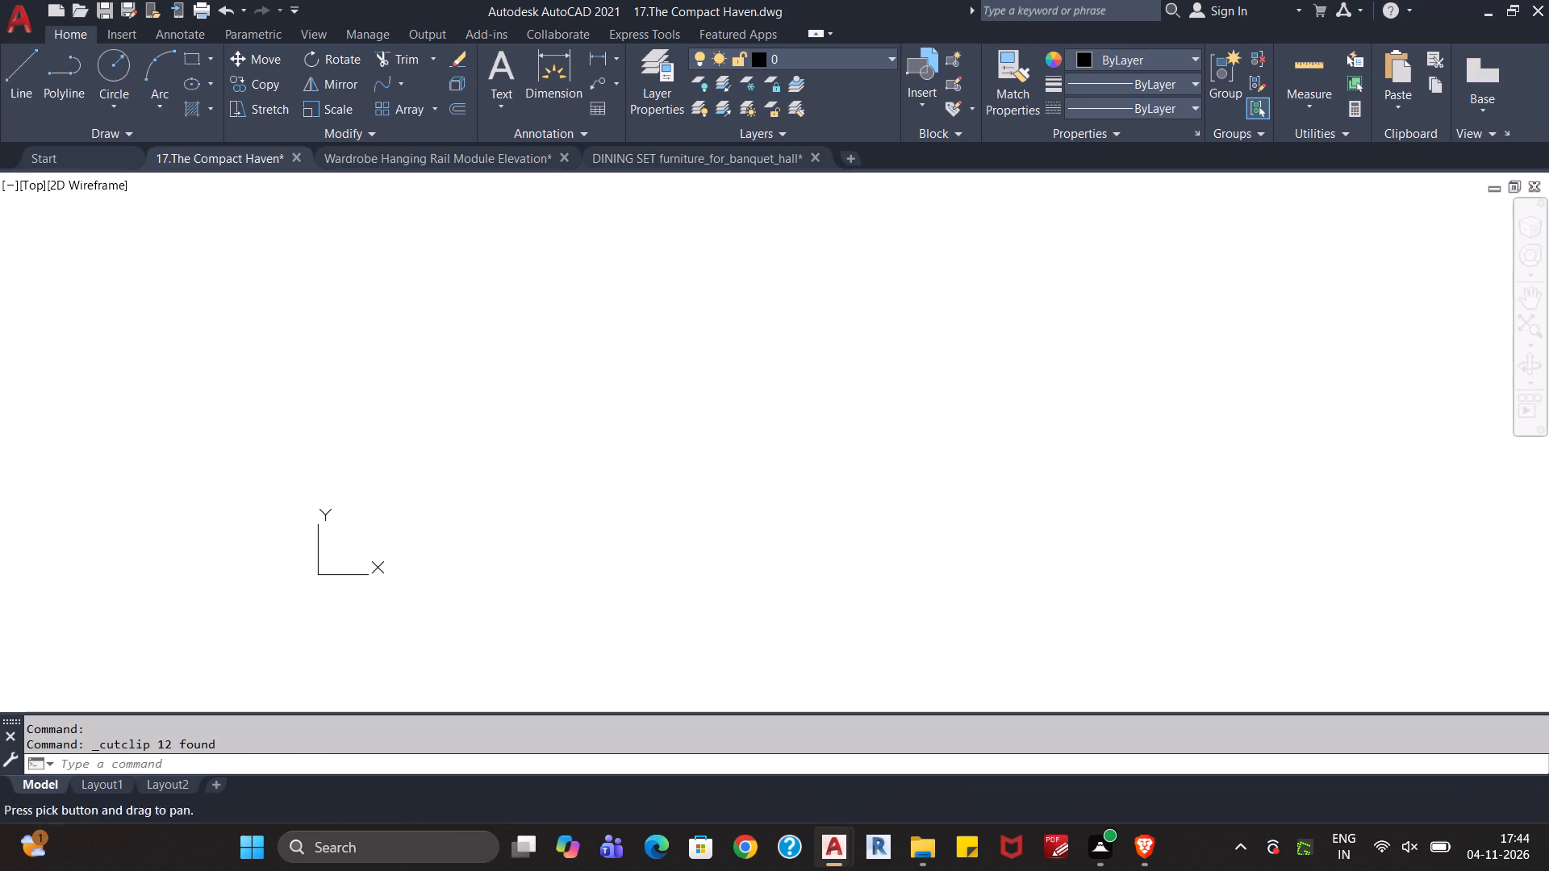
{"action": "scroll", "coordinate": [1020, 474], "scroll_direction": "down", "scroll_amount": 3}
{"action": "scroll", "coordinate": [775, 529], "scroll_direction": "down", "scroll_amount": 3}
{"action": "middle_click", "coordinate": [775, 529]}
{"action": "middle_click", "coordinate": [775, 529]}
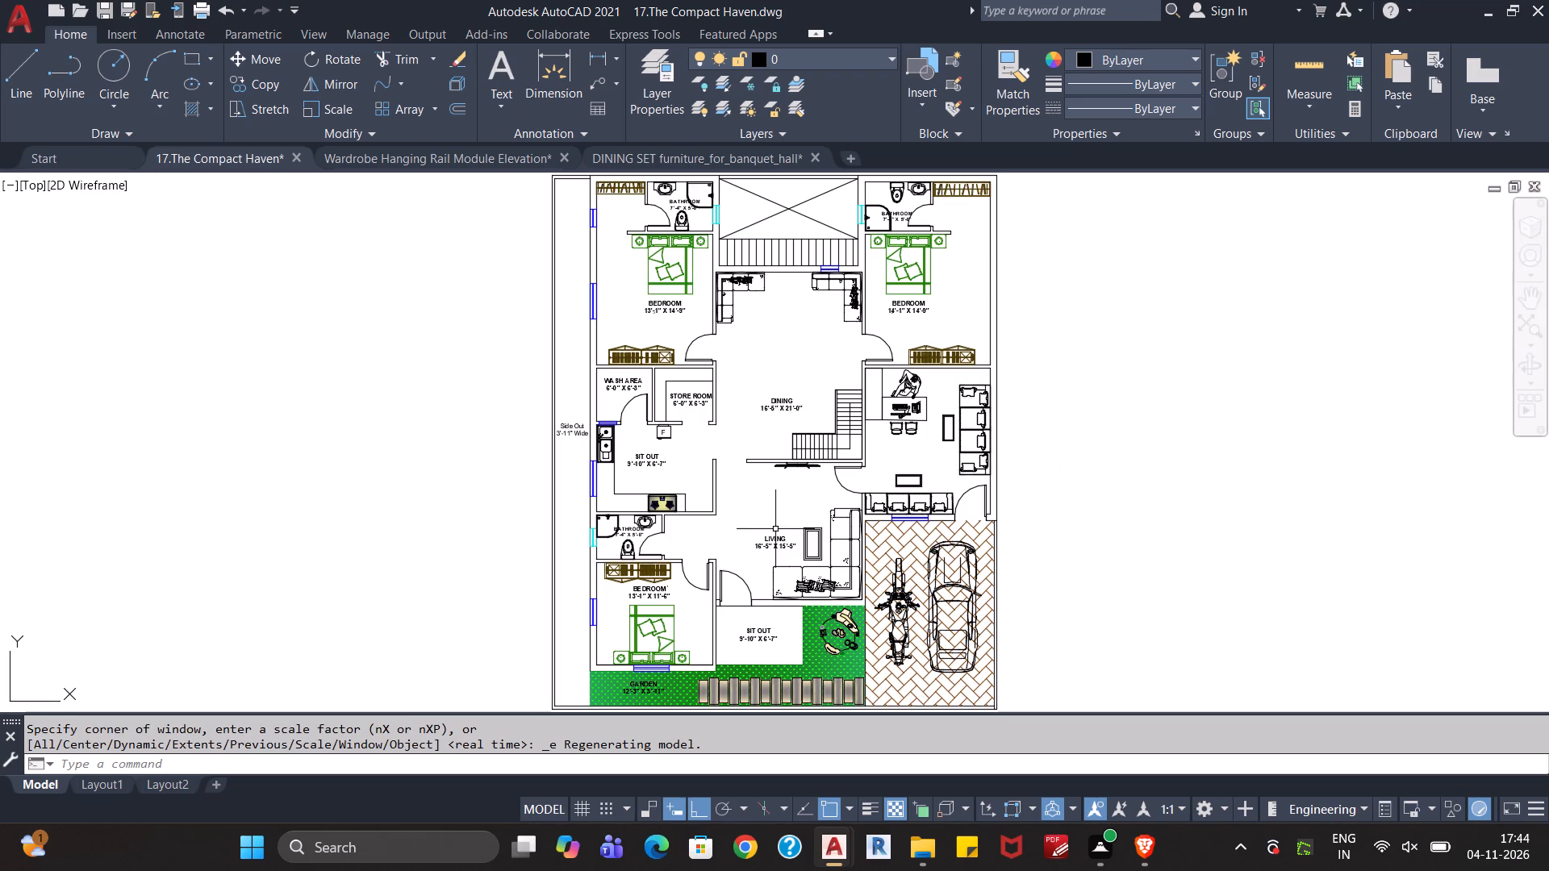
{"action": "key", "text": "ctrl+v"}
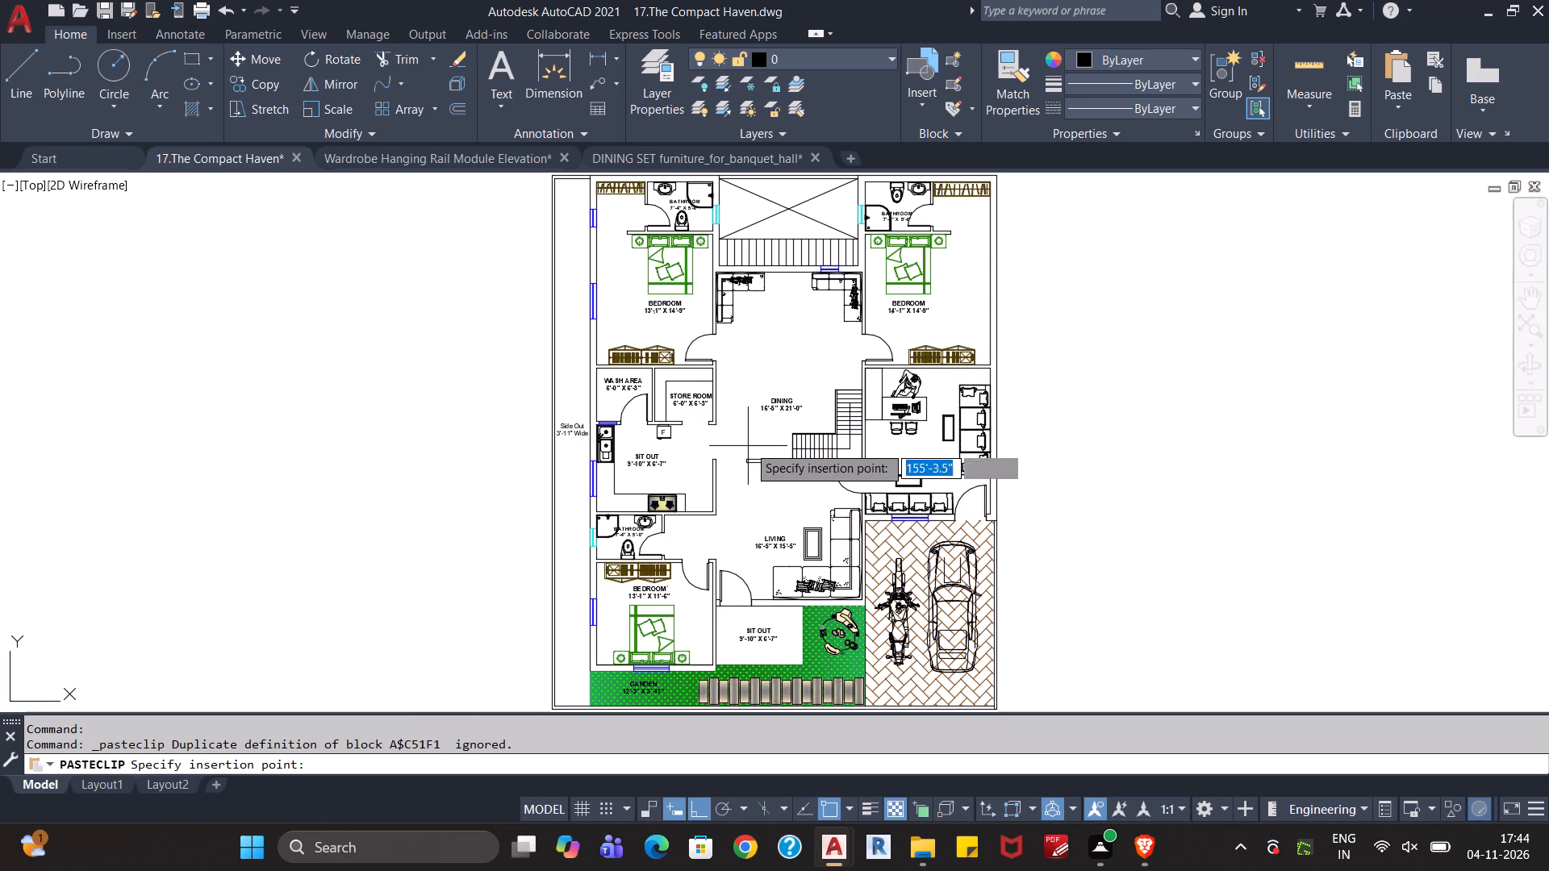
{"action": "scroll", "coordinate": [753, 422], "scroll_direction": "up", "scroll_amount": 1}
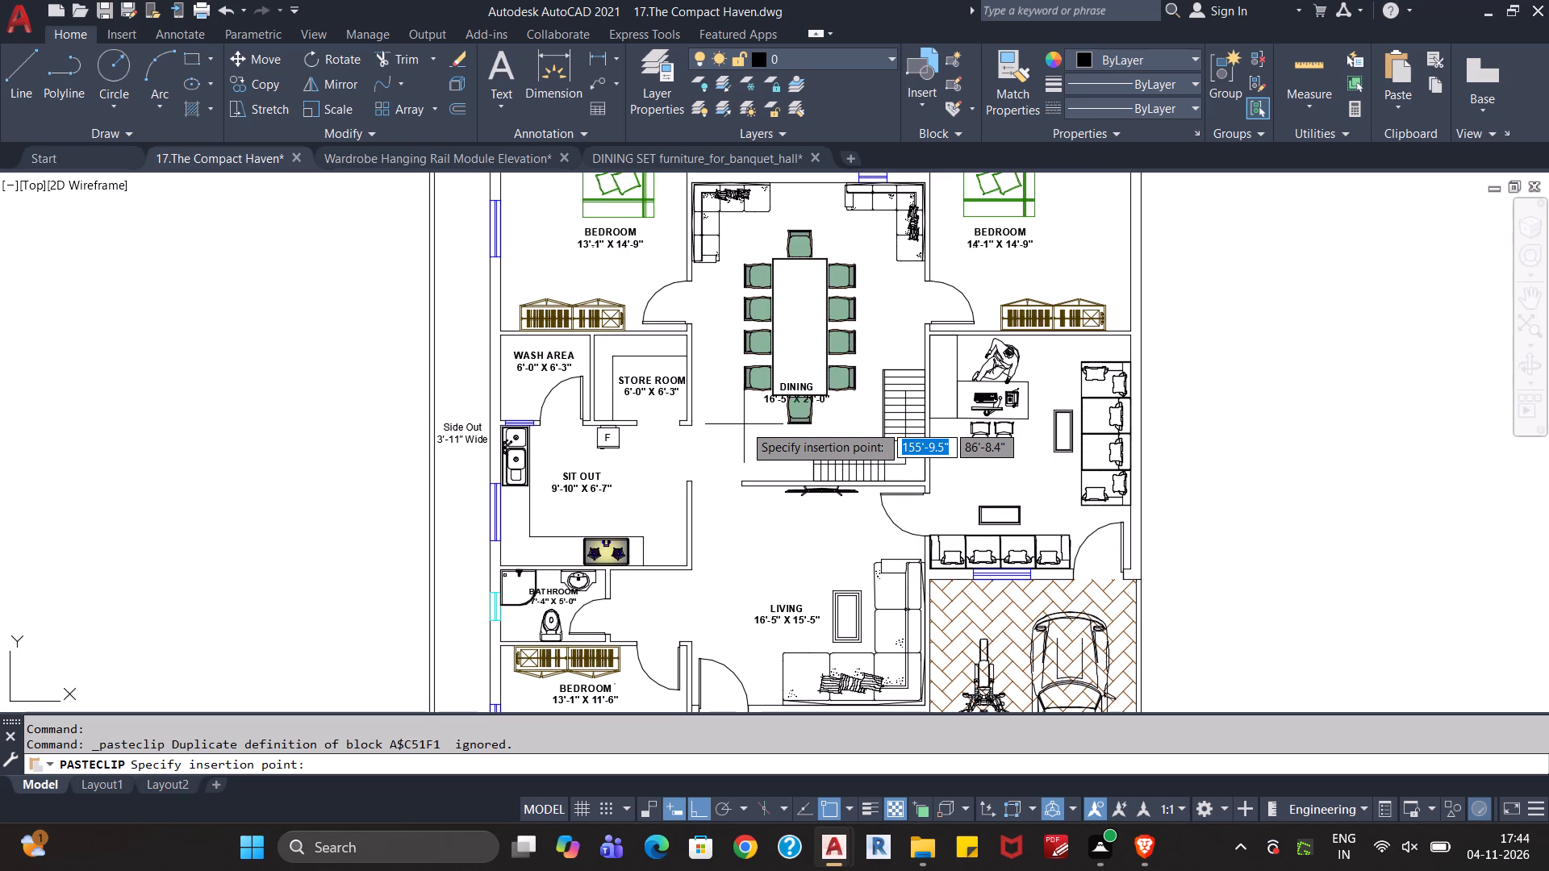
{"action": "left_click", "coordinate": [745, 425]}
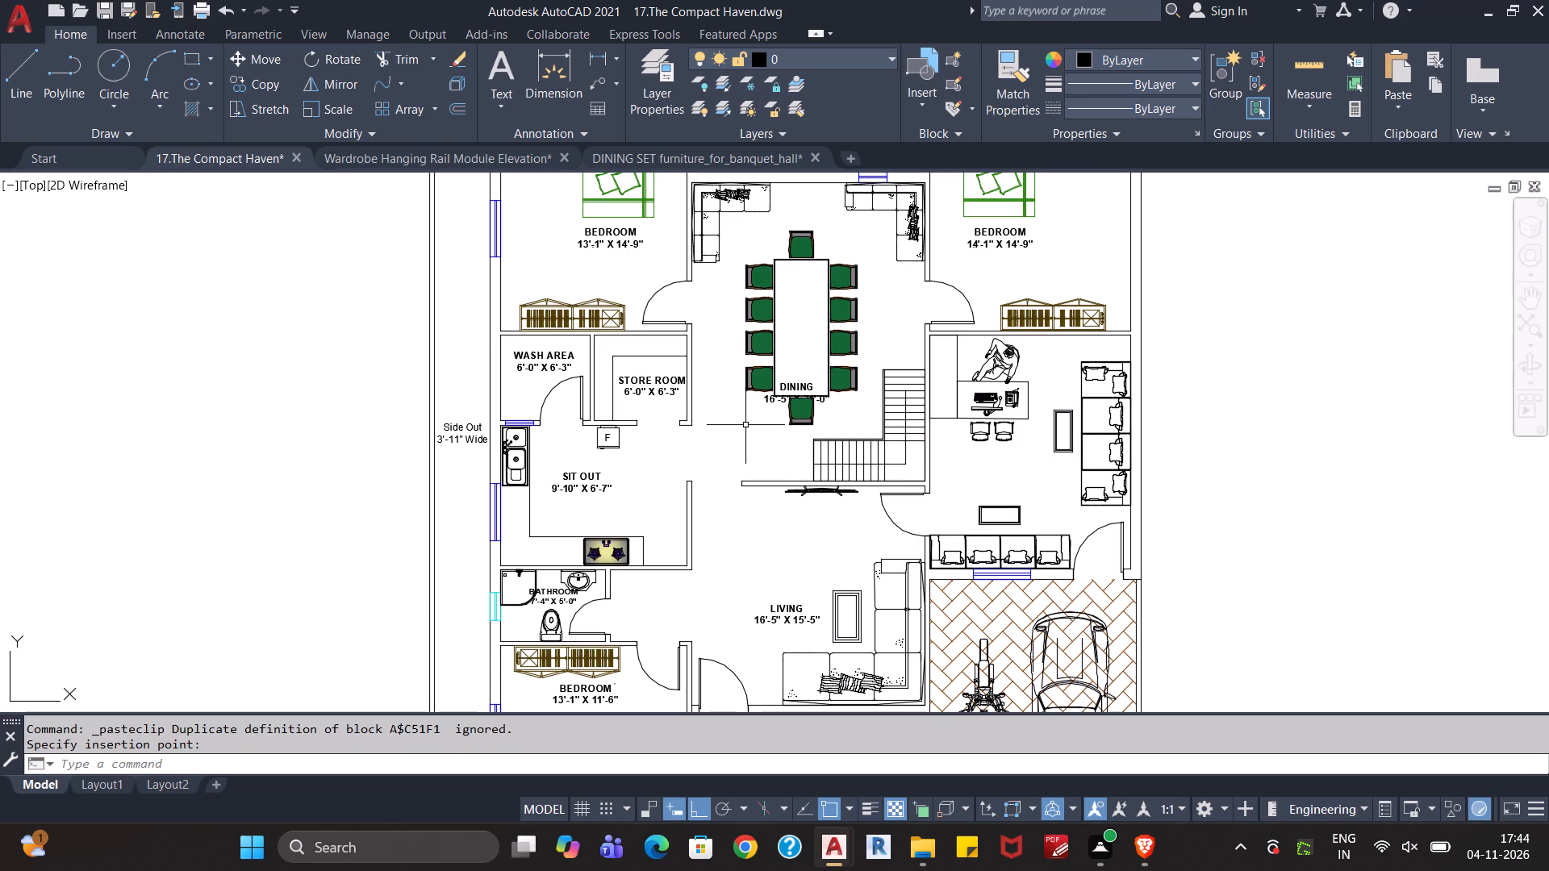
Cut the DINING 16'-5" X 21'-0" label and paste it just below the dining set's bottom chair.
{"action": "left_click", "coordinate": [793, 385]}
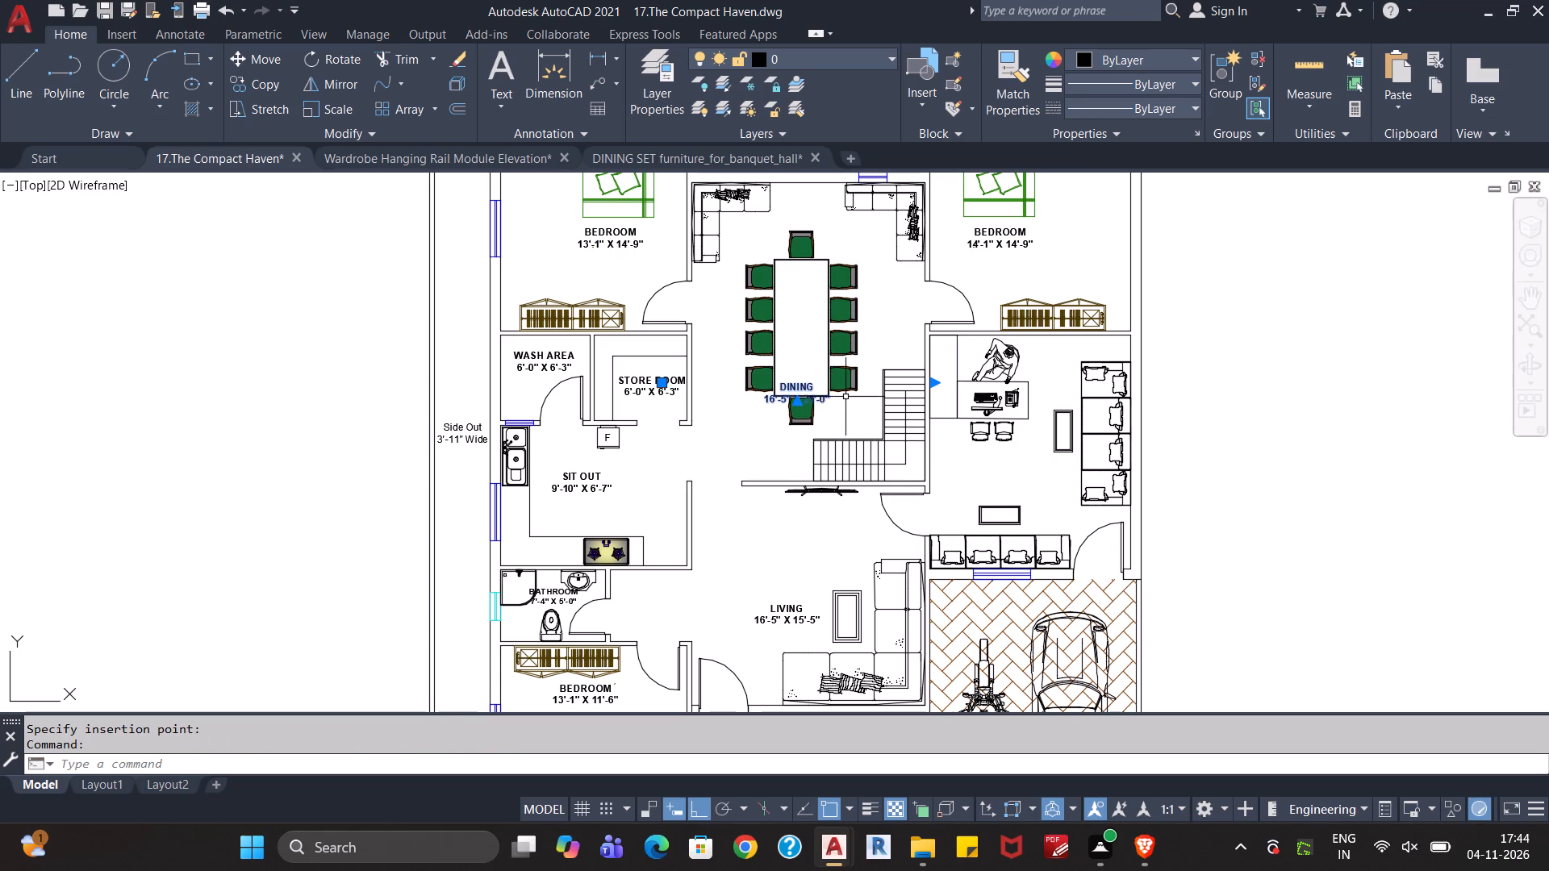
{"action": "key", "text": "ctrl+x"}
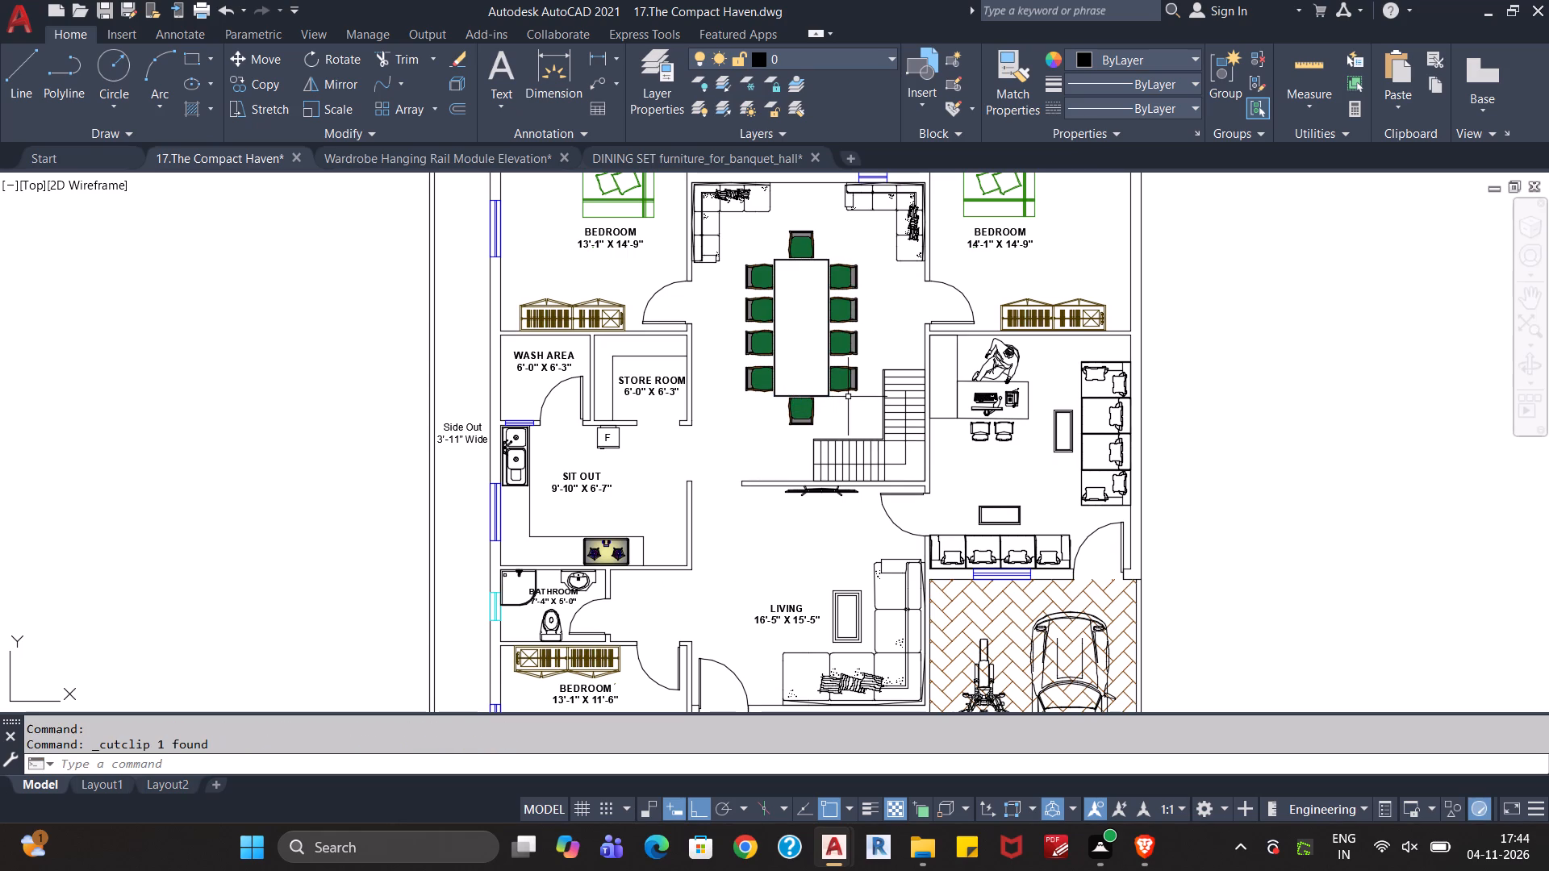
{"action": "key", "text": "ctrl+v"}
{"action": "scroll", "coordinate": [642, 451], "scroll_direction": "up", "scroll_amount": 2}
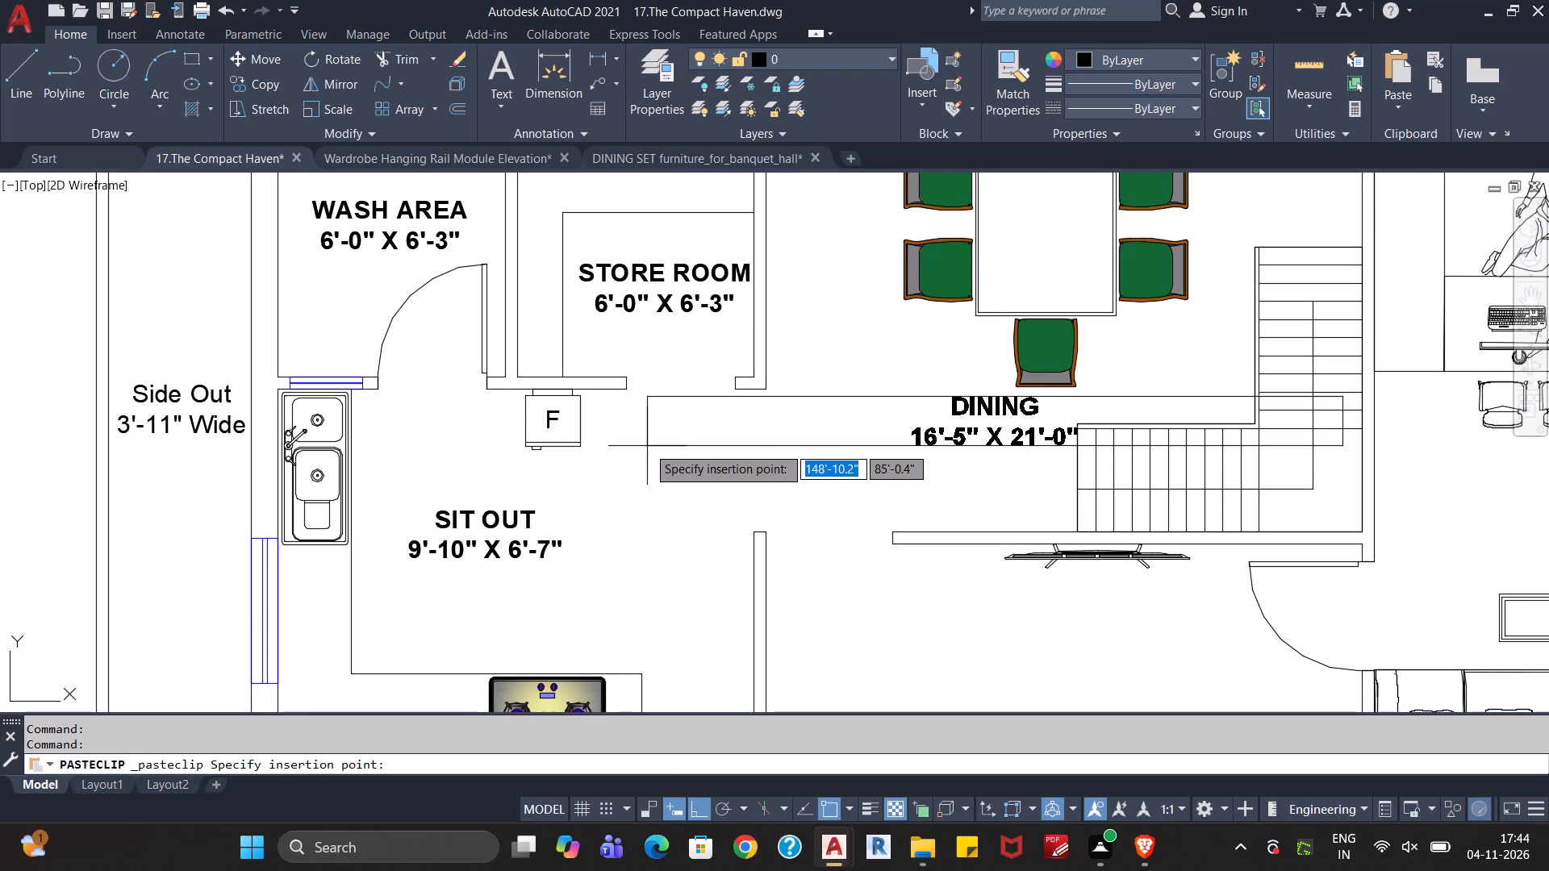
{"action": "left_click", "coordinate": [647, 446]}
Examine the placed dining set and its label in relation to the corner sofas, doors and staircase.
{"action": "scroll", "coordinate": [684, 456], "scroll_direction": "down", "scroll_amount": 1}
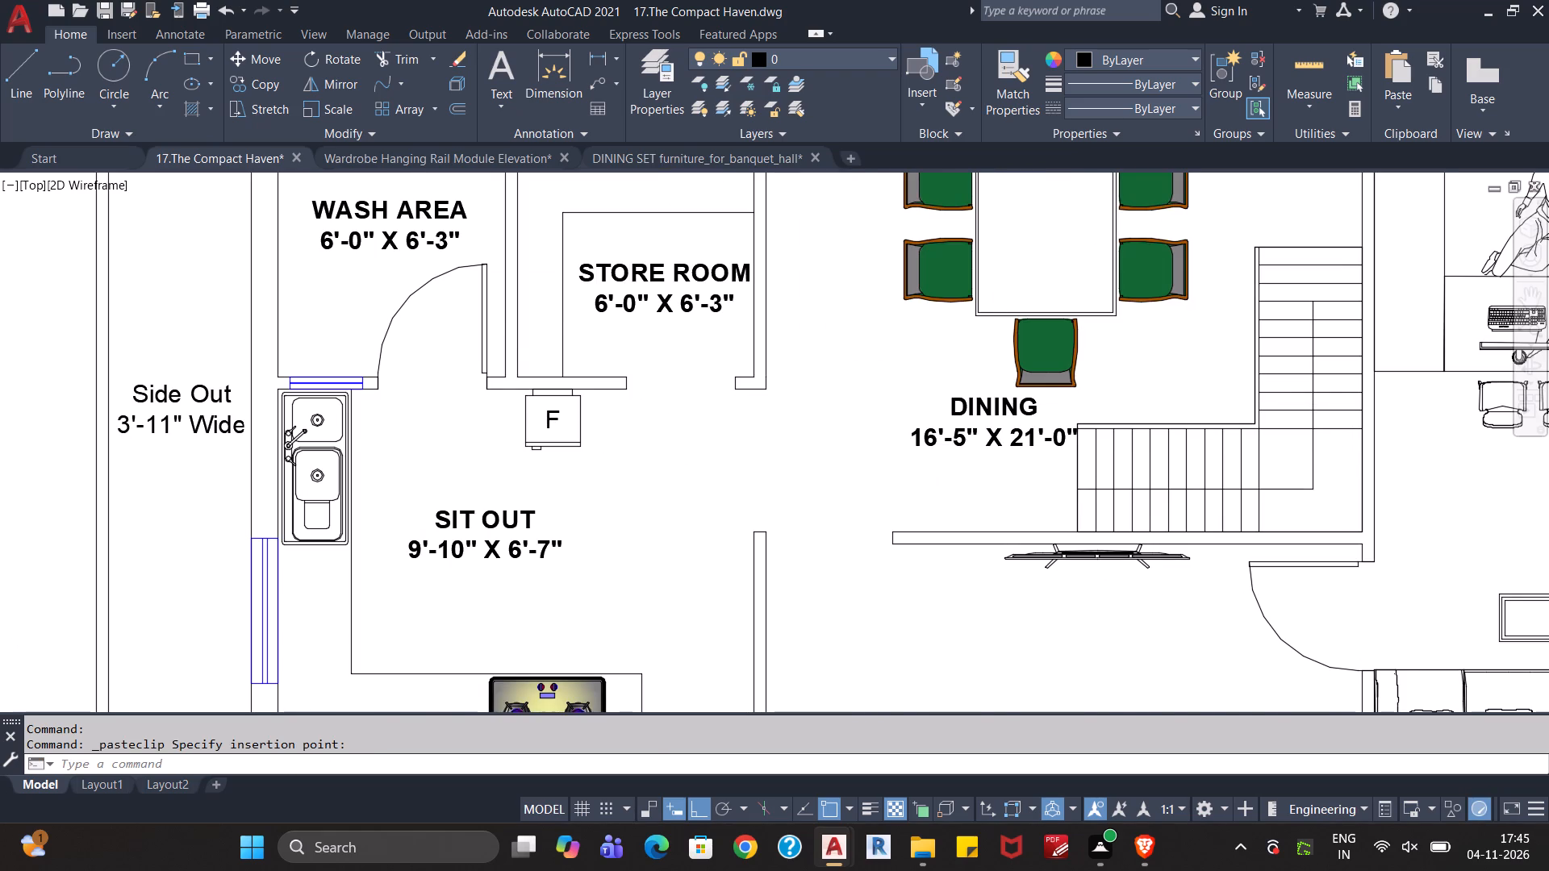
{"action": "middle_click_drag", "start_coordinate": [840, 388], "coordinate": [761, 504]}
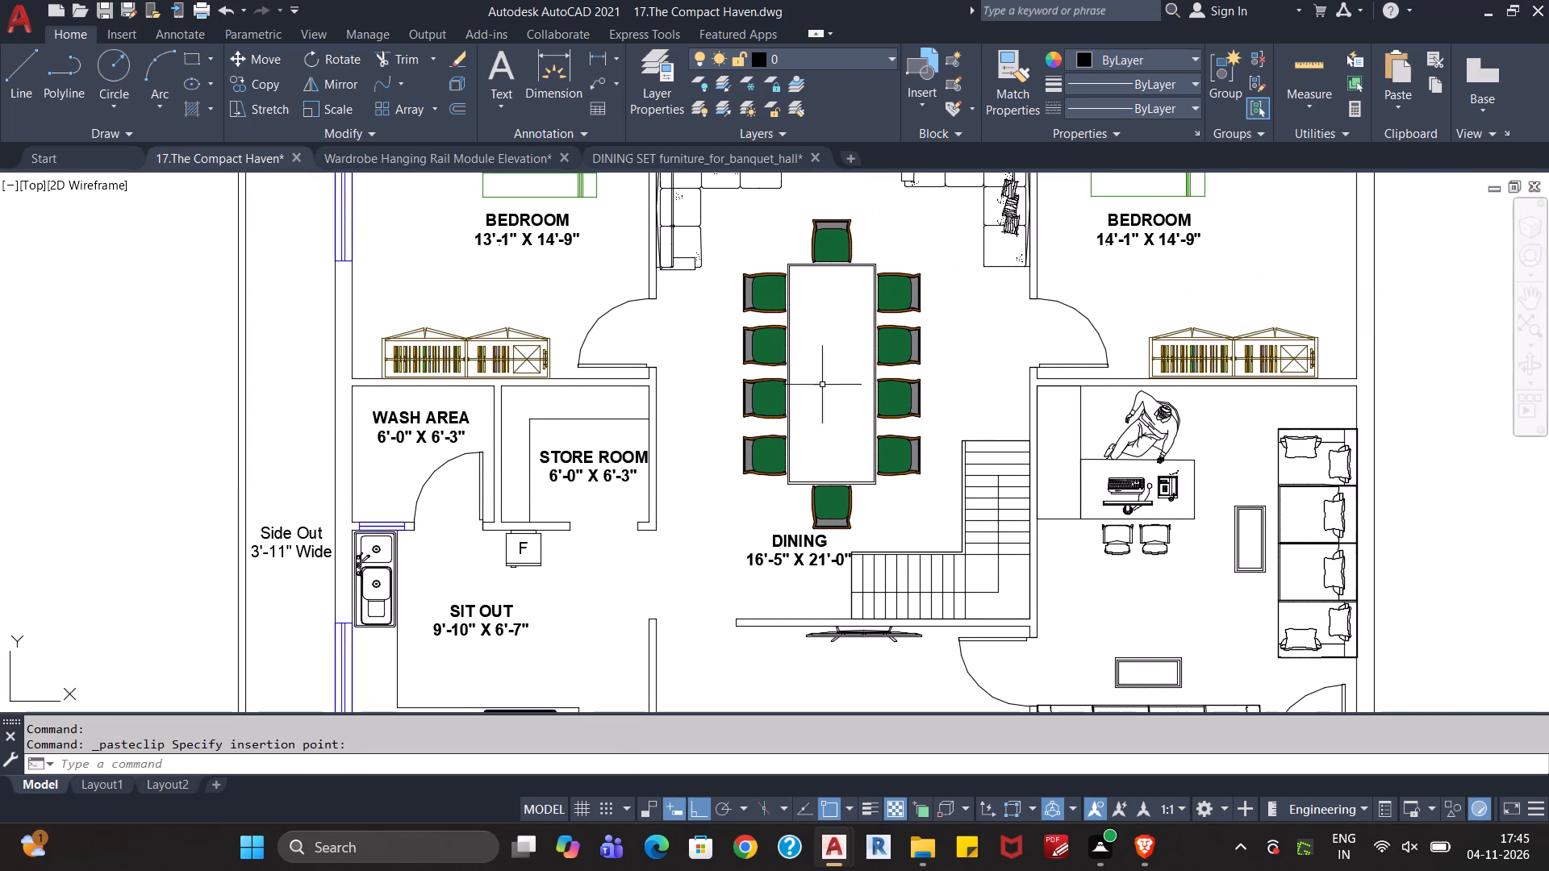
{"action": "middle_click_drag", "start_coordinate": [958, 374], "coordinate": [943, 432]}
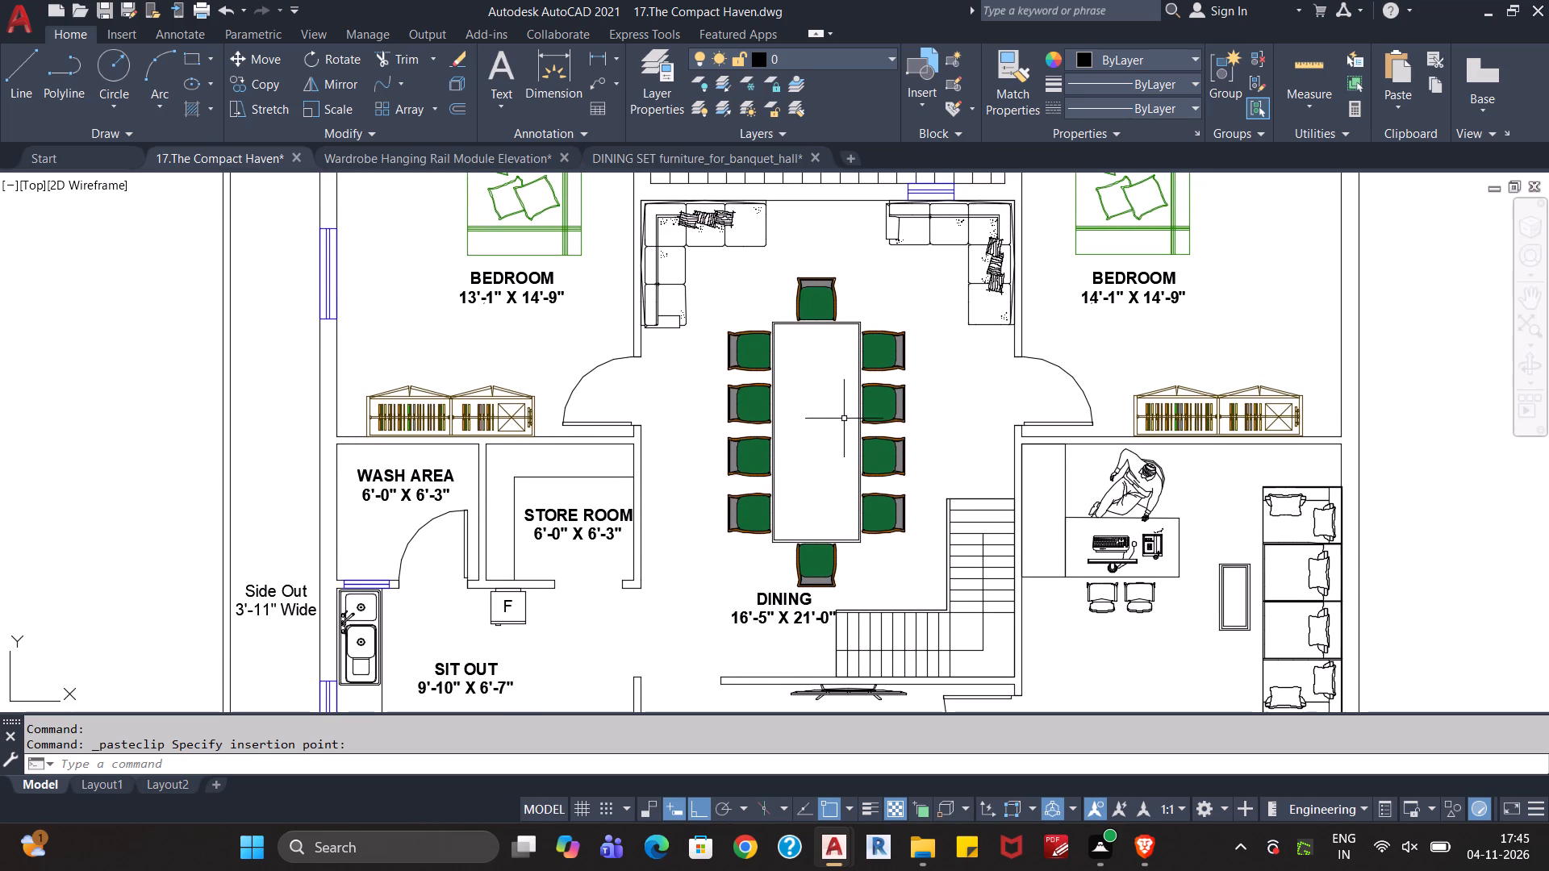
{"action": "scroll", "coordinate": [821, 416], "scroll_direction": "up", "scroll_amount": 2}
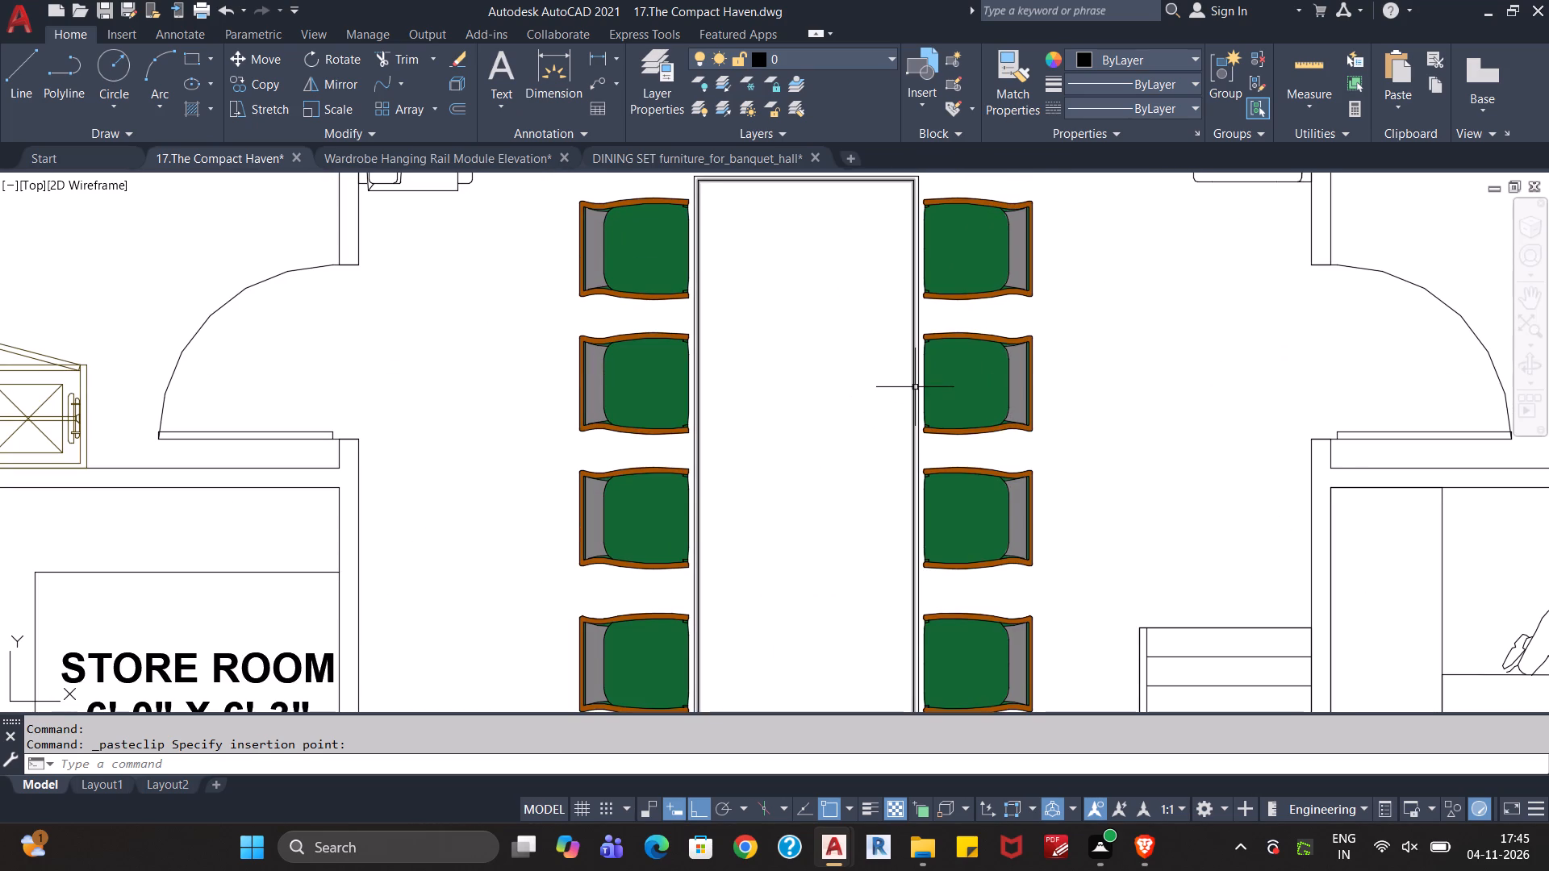
{"action": "left_click", "coordinate": [916, 387]}
{"action": "key", "text": "Escape"}
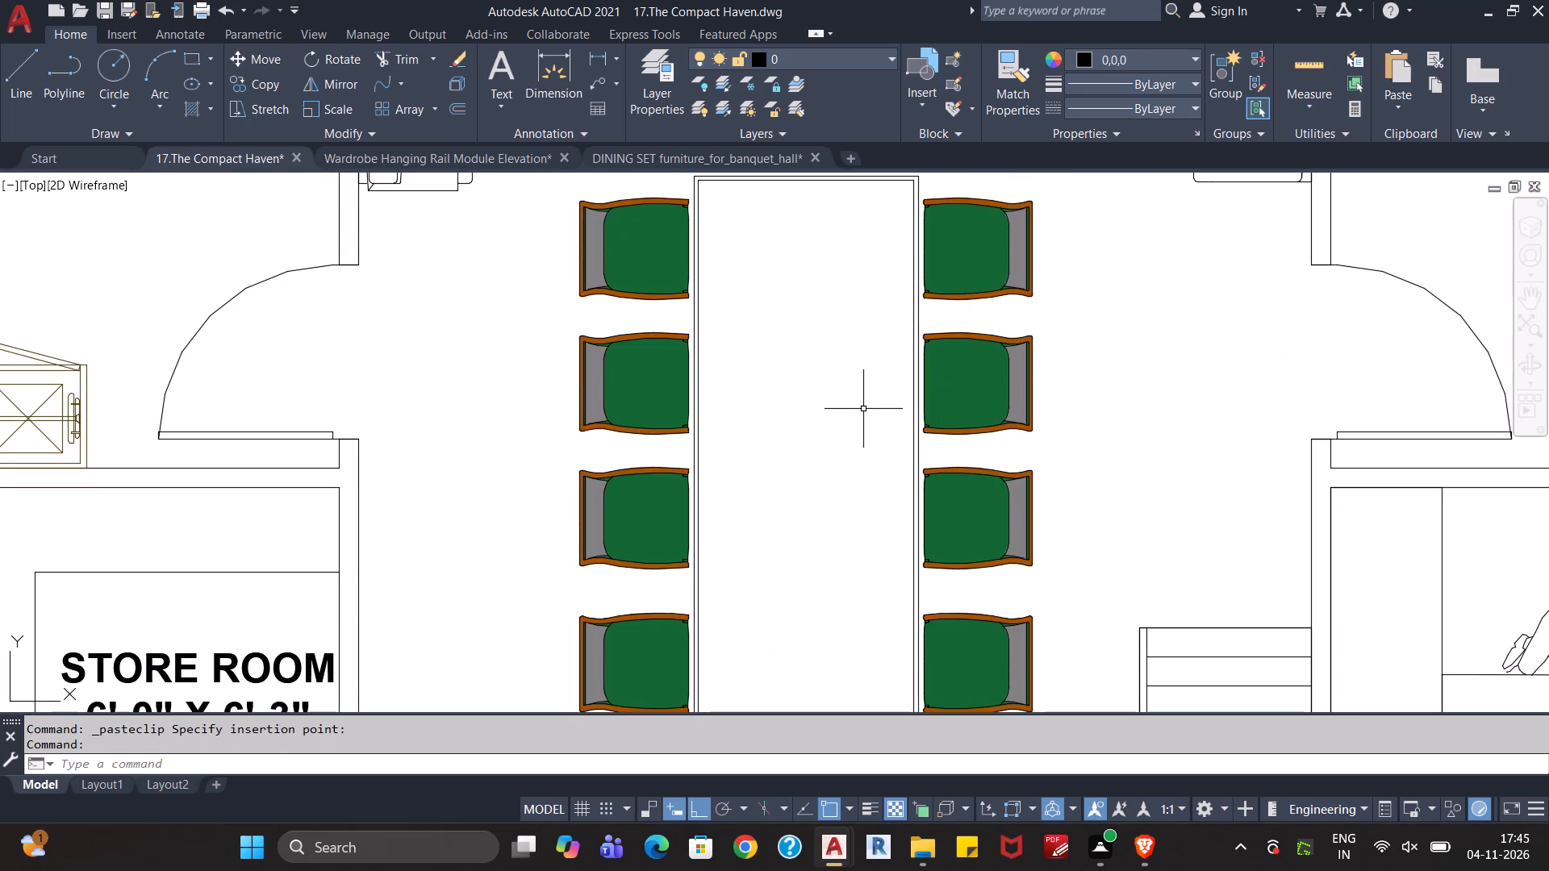
{"action": "scroll", "coordinate": [863, 409], "scroll_direction": "down", "scroll_amount": 1}
{"action": "middle_click_drag", "start_coordinate": [857, 431], "coordinate": [877, 352]}
{"action": "scroll", "coordinate": [877, 351], "scroll_direction": "down", "scroll_amount": 1}
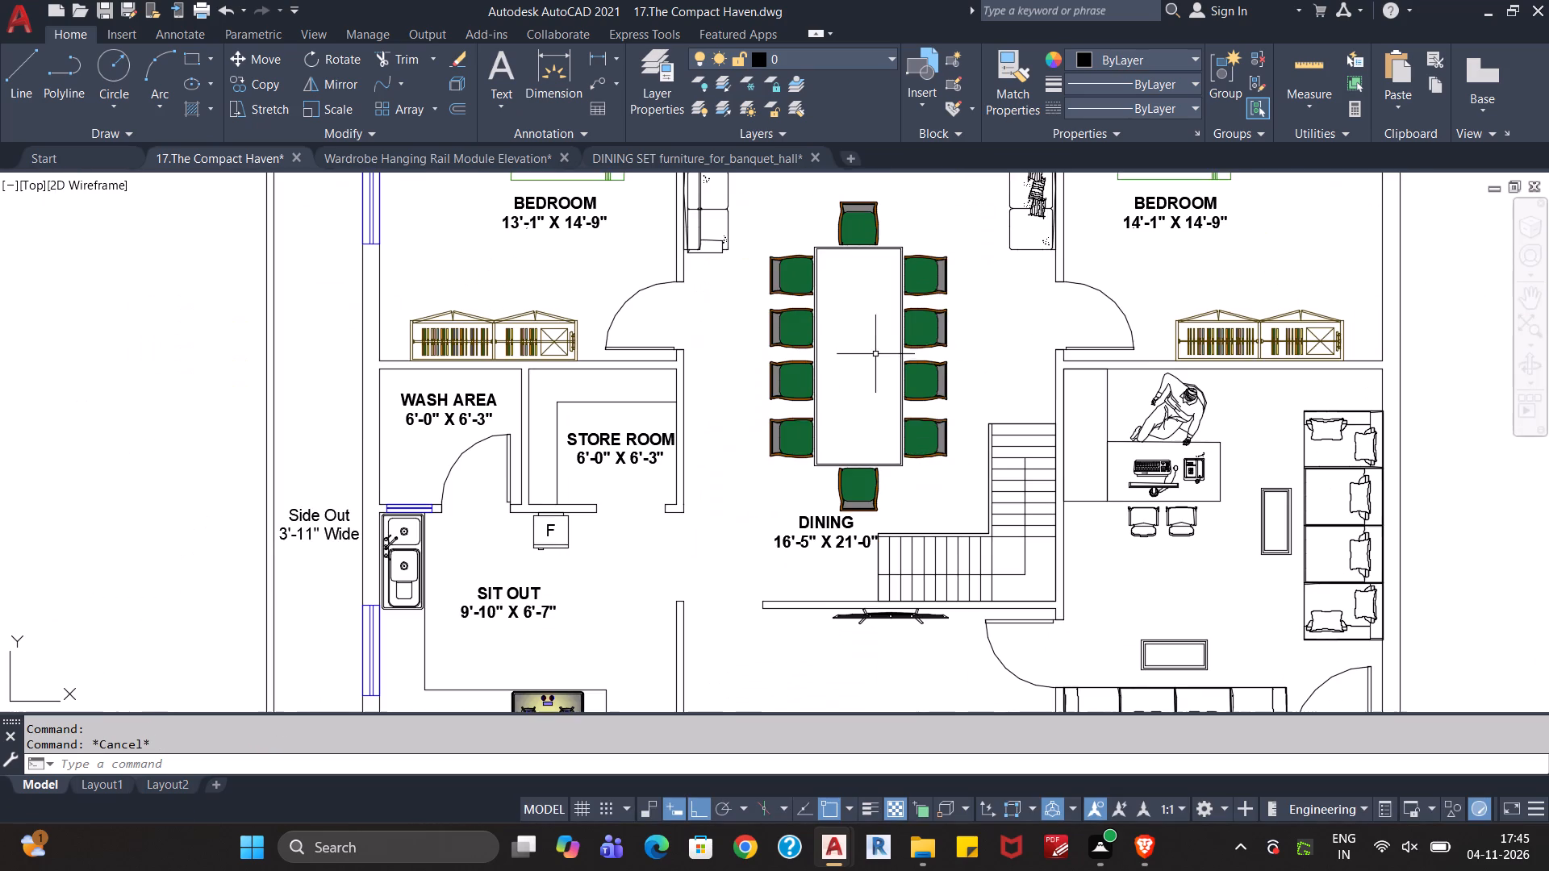
Save the floor plan drawing with the dining set and its label in place.
{"action": "middle_click_drag", "start_coordinate": [871, 365], "coordinate": [863, 407]}
{"action": "scroll", "coordinate": [863, 407], "scroll_direction": "down", "scroll_amount": 1}
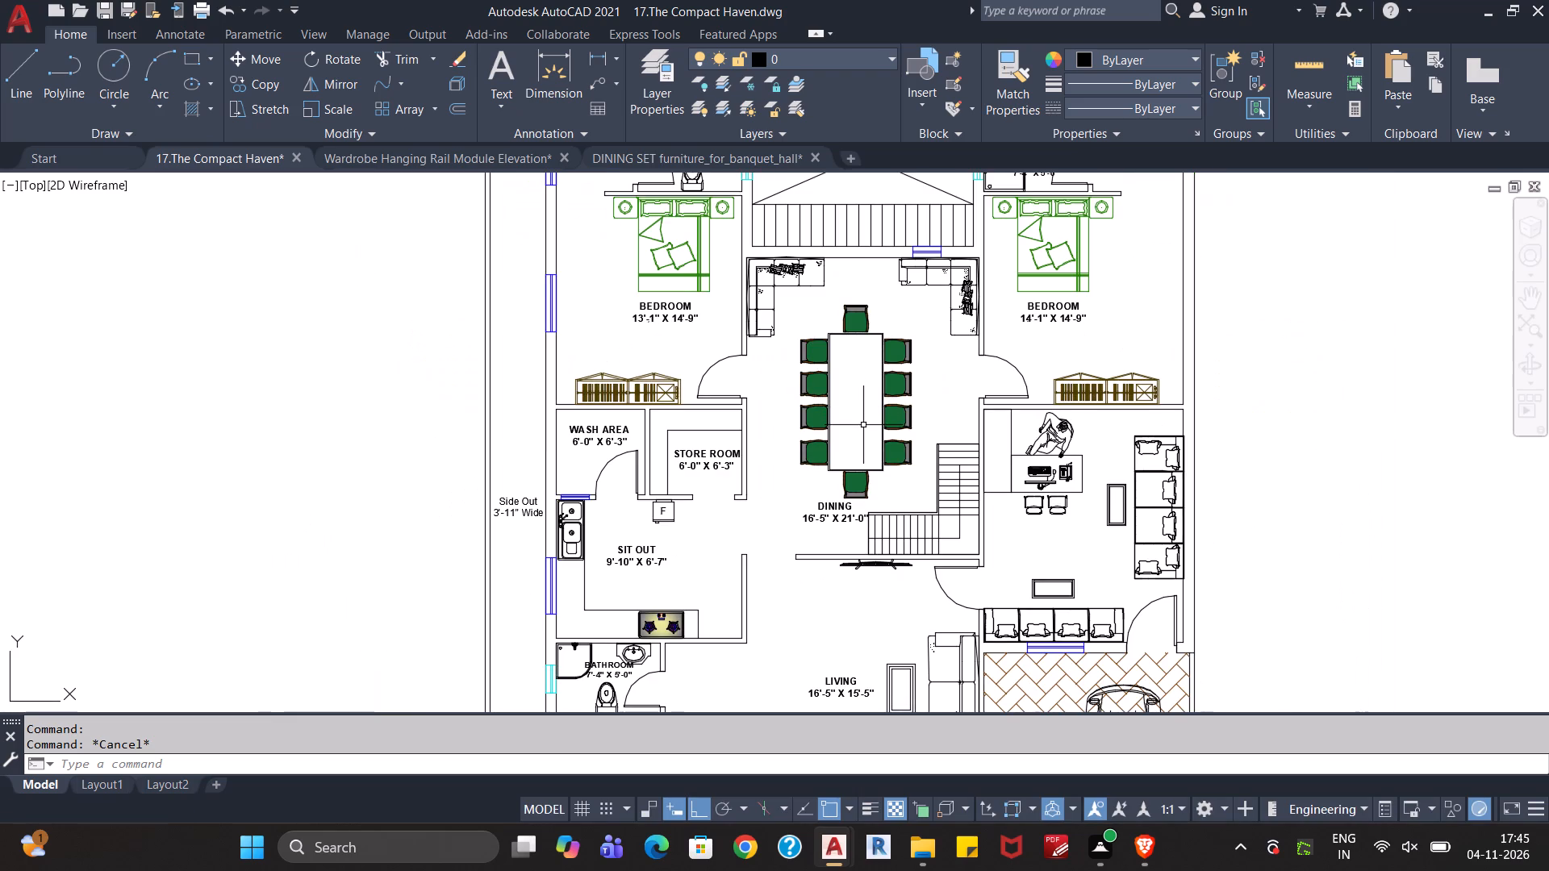
{"action": "scroll", "coordinate": [873, 408], "scroll_direction": "down", "scroll_amount": 1}
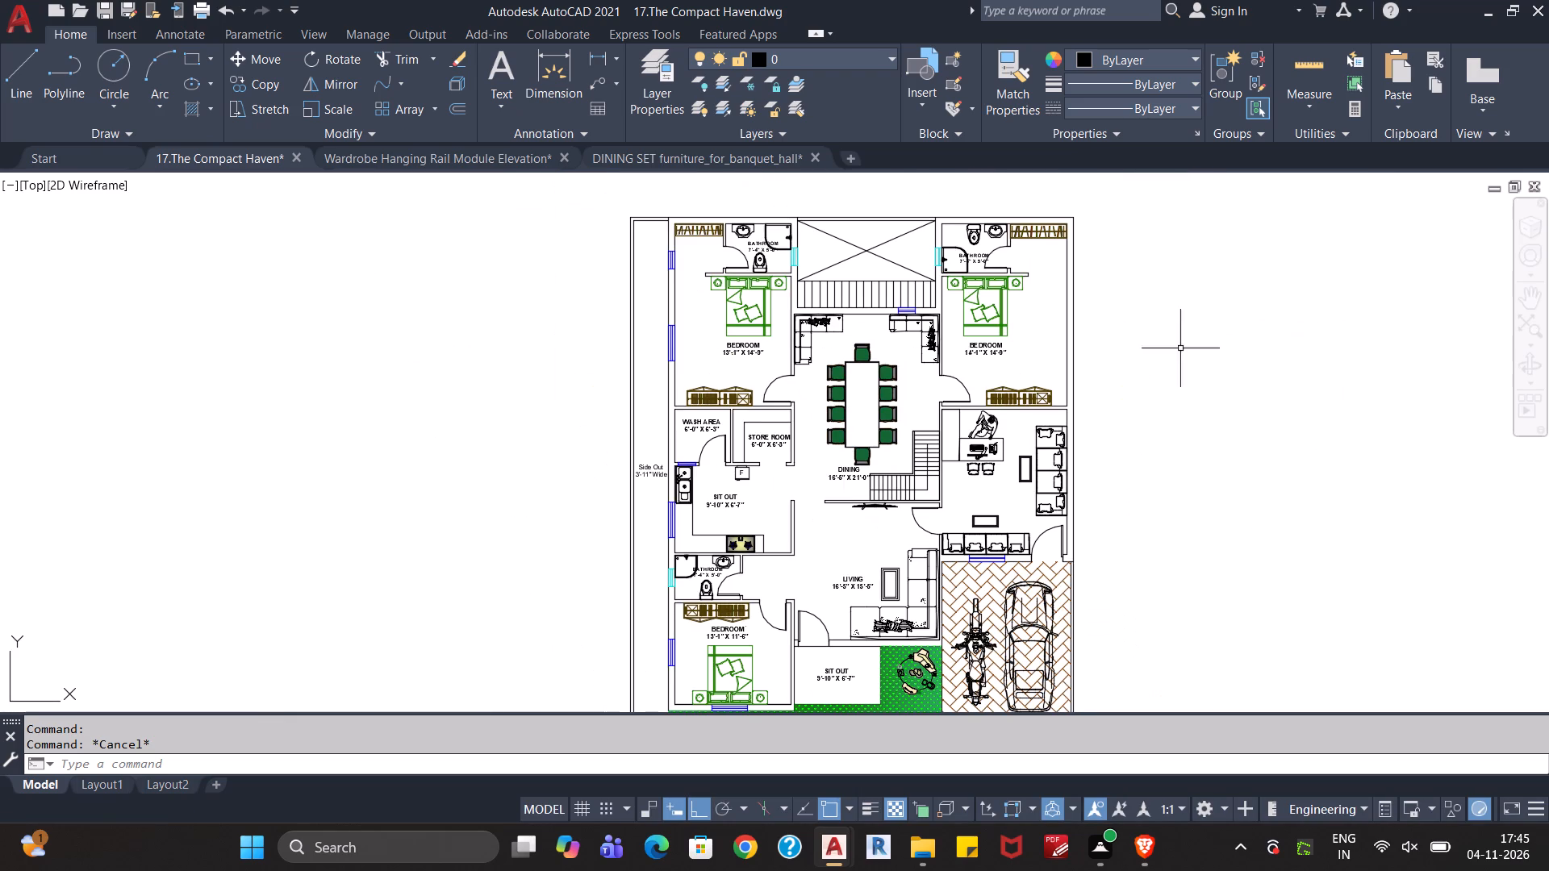
{"action": "middle_click_drag", "start_coordinate": [1200, 363], "coordinate": [1120, 413]}
{"action": "key", "text": "ctrl+s"}
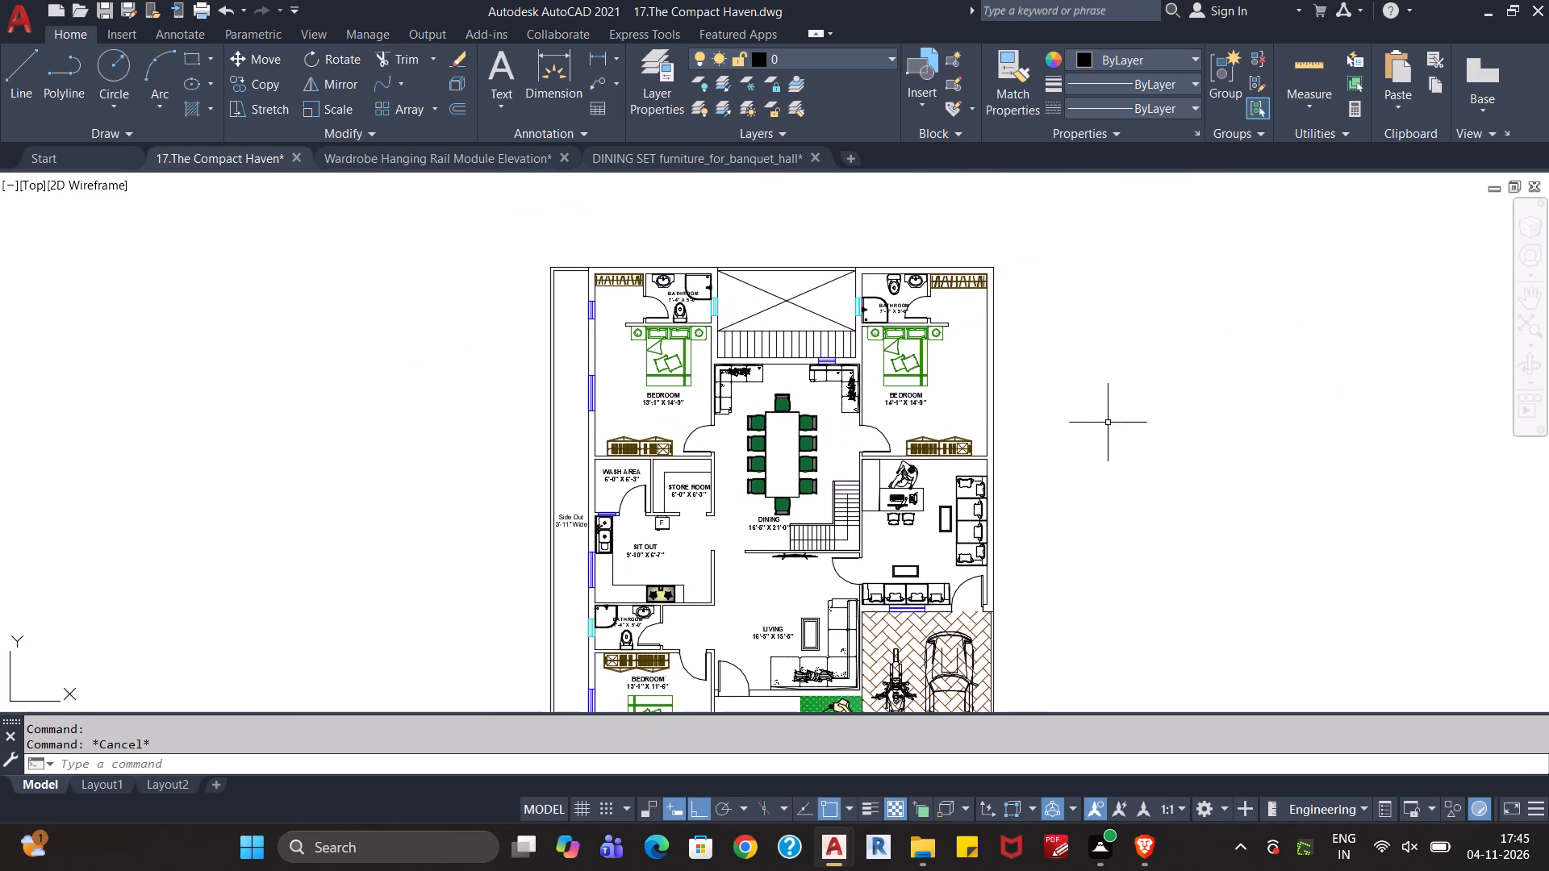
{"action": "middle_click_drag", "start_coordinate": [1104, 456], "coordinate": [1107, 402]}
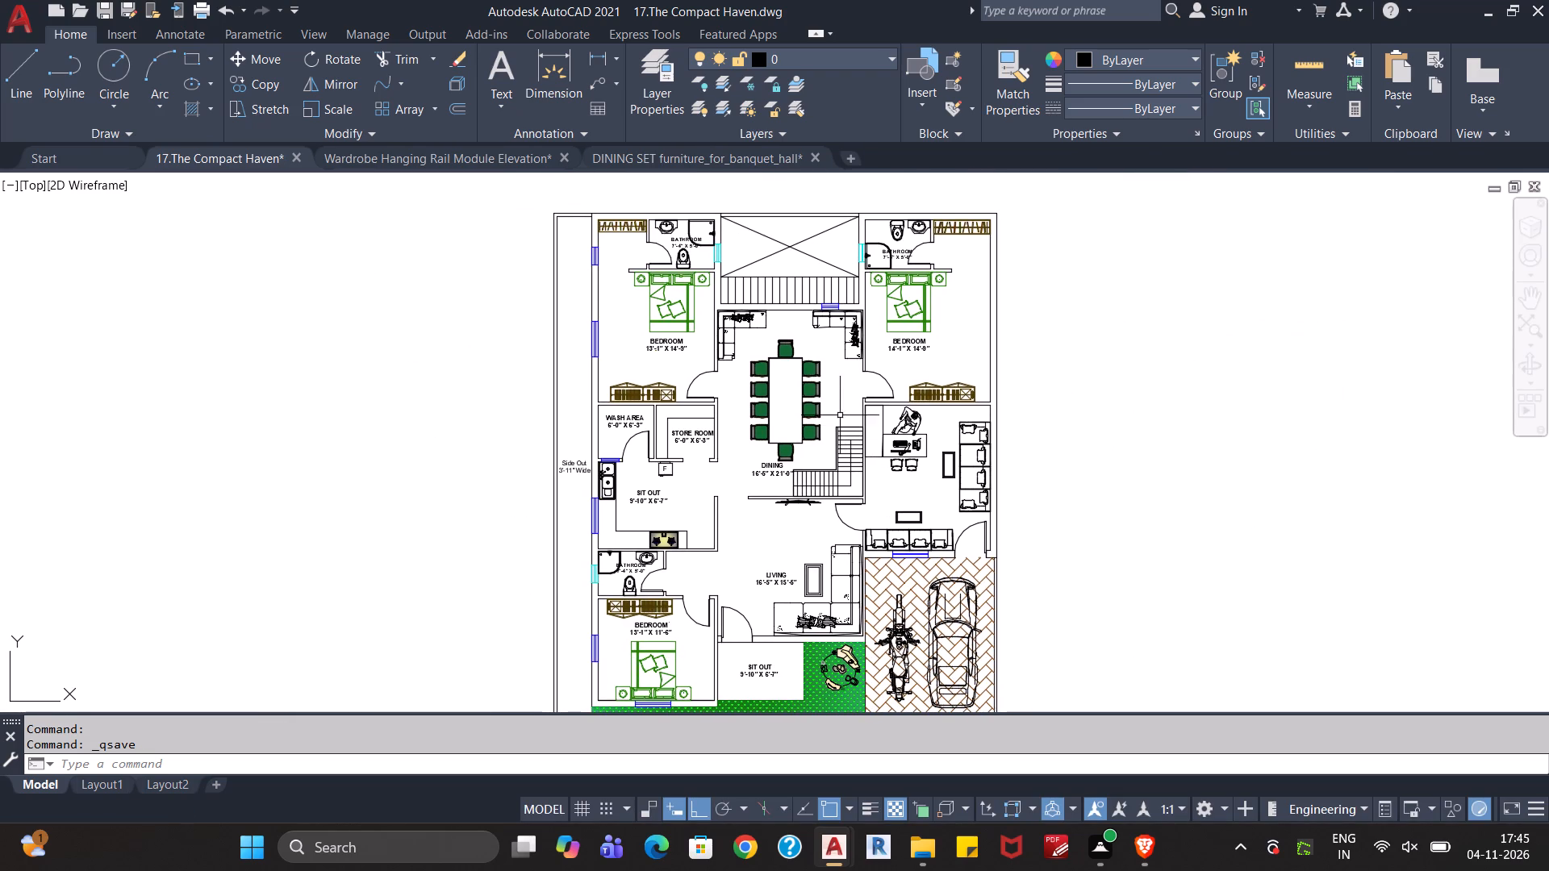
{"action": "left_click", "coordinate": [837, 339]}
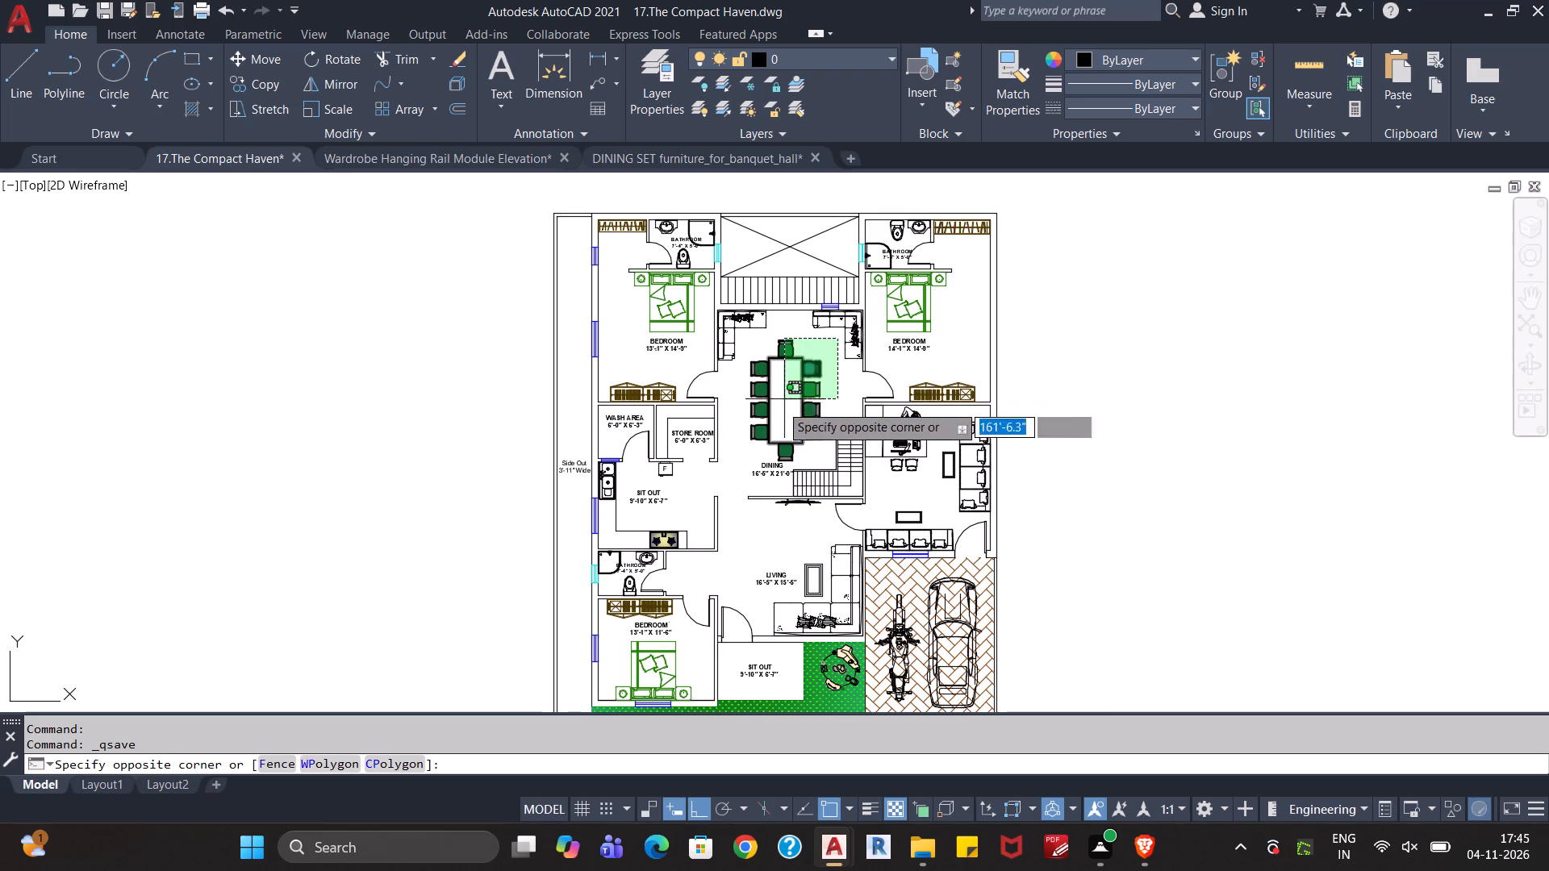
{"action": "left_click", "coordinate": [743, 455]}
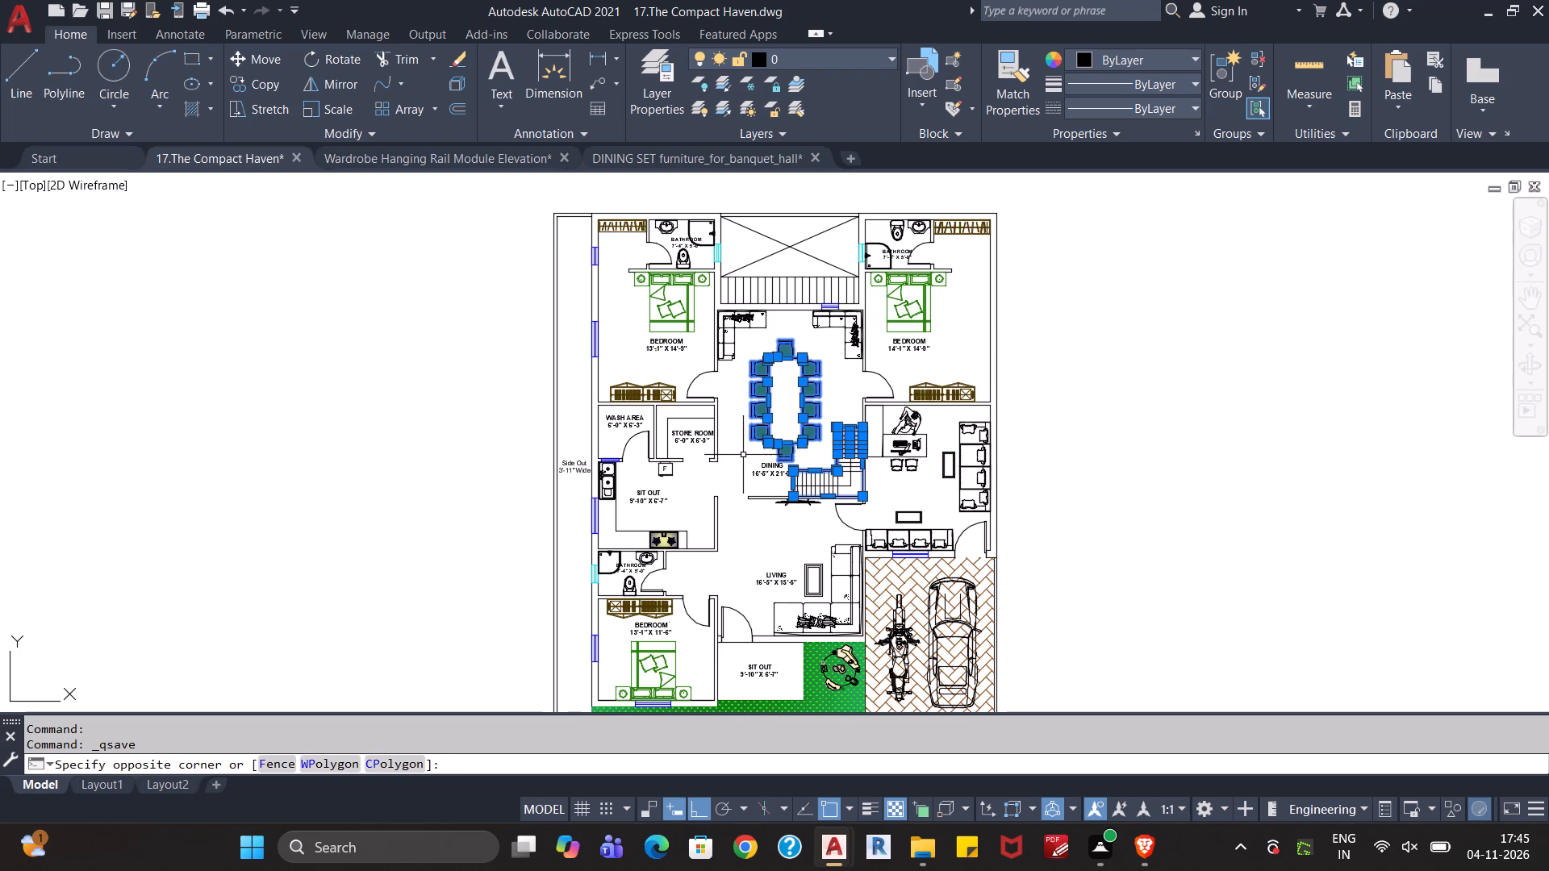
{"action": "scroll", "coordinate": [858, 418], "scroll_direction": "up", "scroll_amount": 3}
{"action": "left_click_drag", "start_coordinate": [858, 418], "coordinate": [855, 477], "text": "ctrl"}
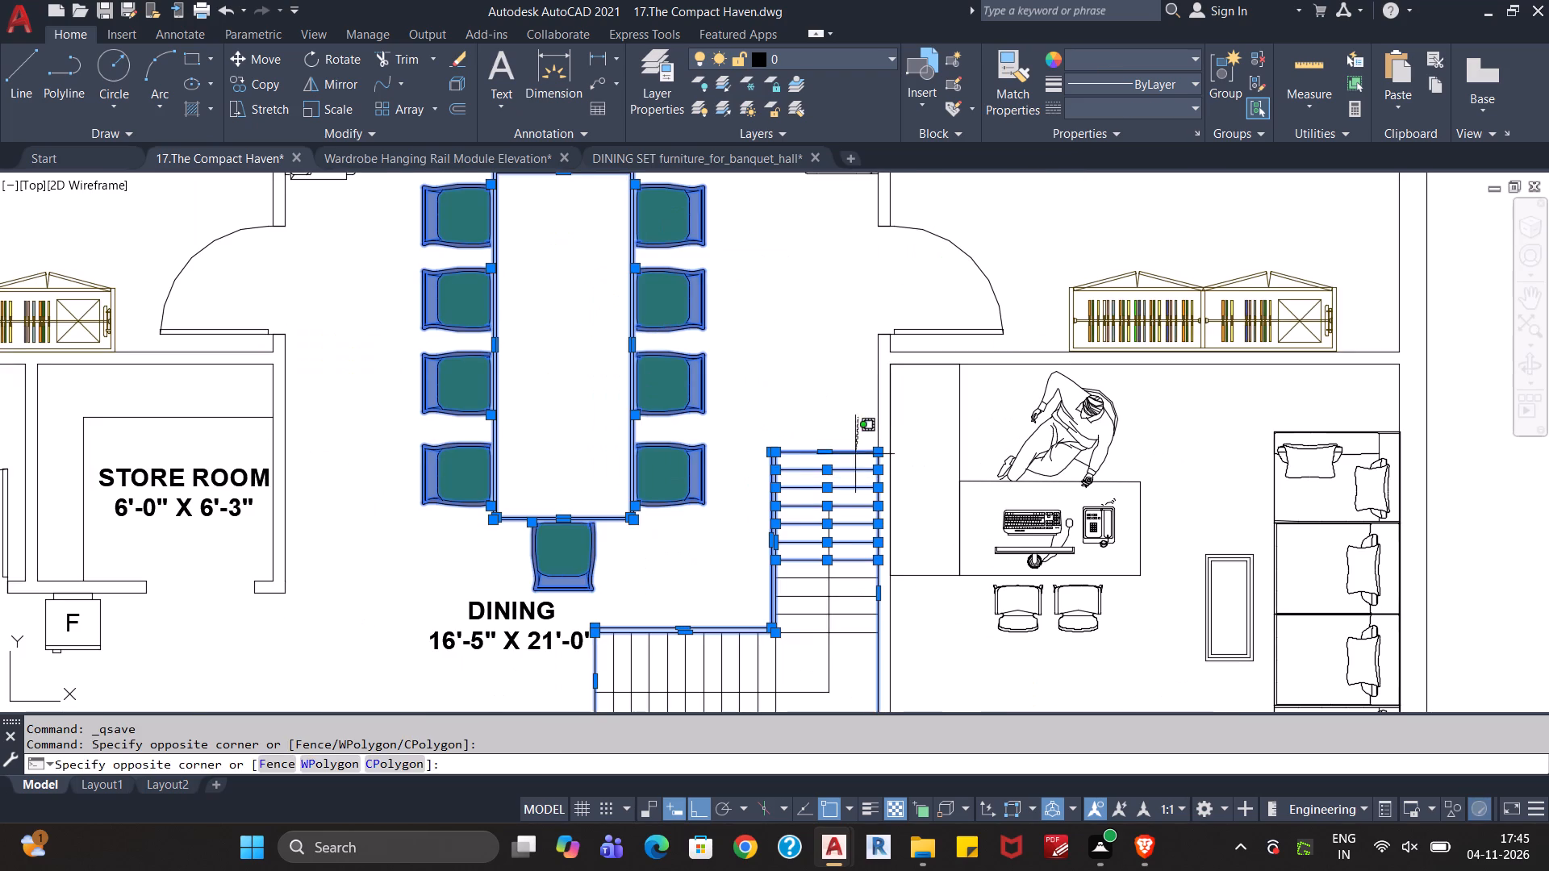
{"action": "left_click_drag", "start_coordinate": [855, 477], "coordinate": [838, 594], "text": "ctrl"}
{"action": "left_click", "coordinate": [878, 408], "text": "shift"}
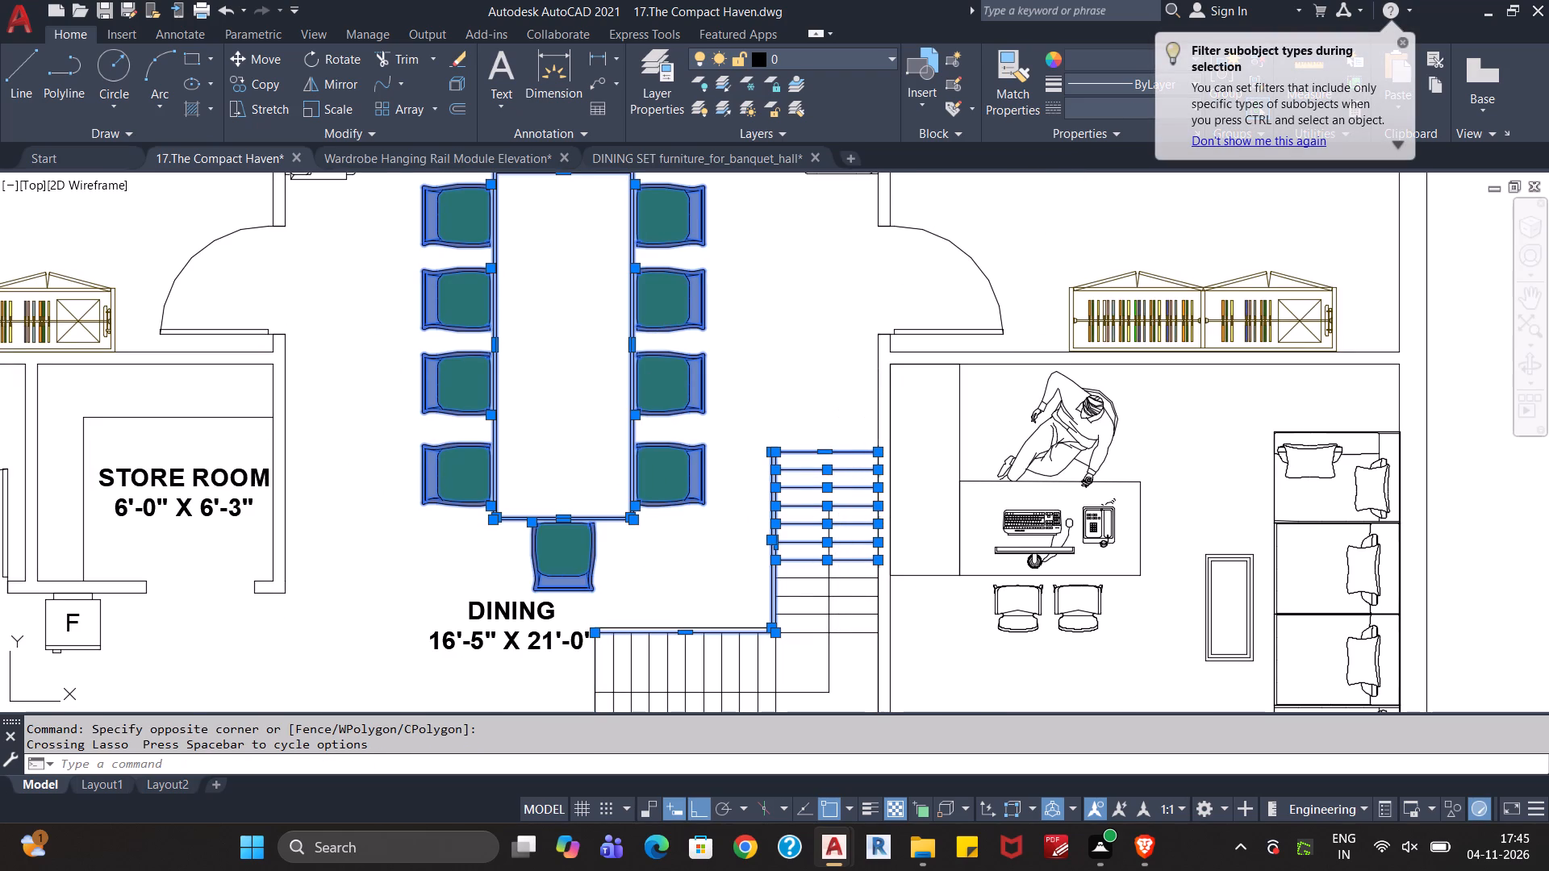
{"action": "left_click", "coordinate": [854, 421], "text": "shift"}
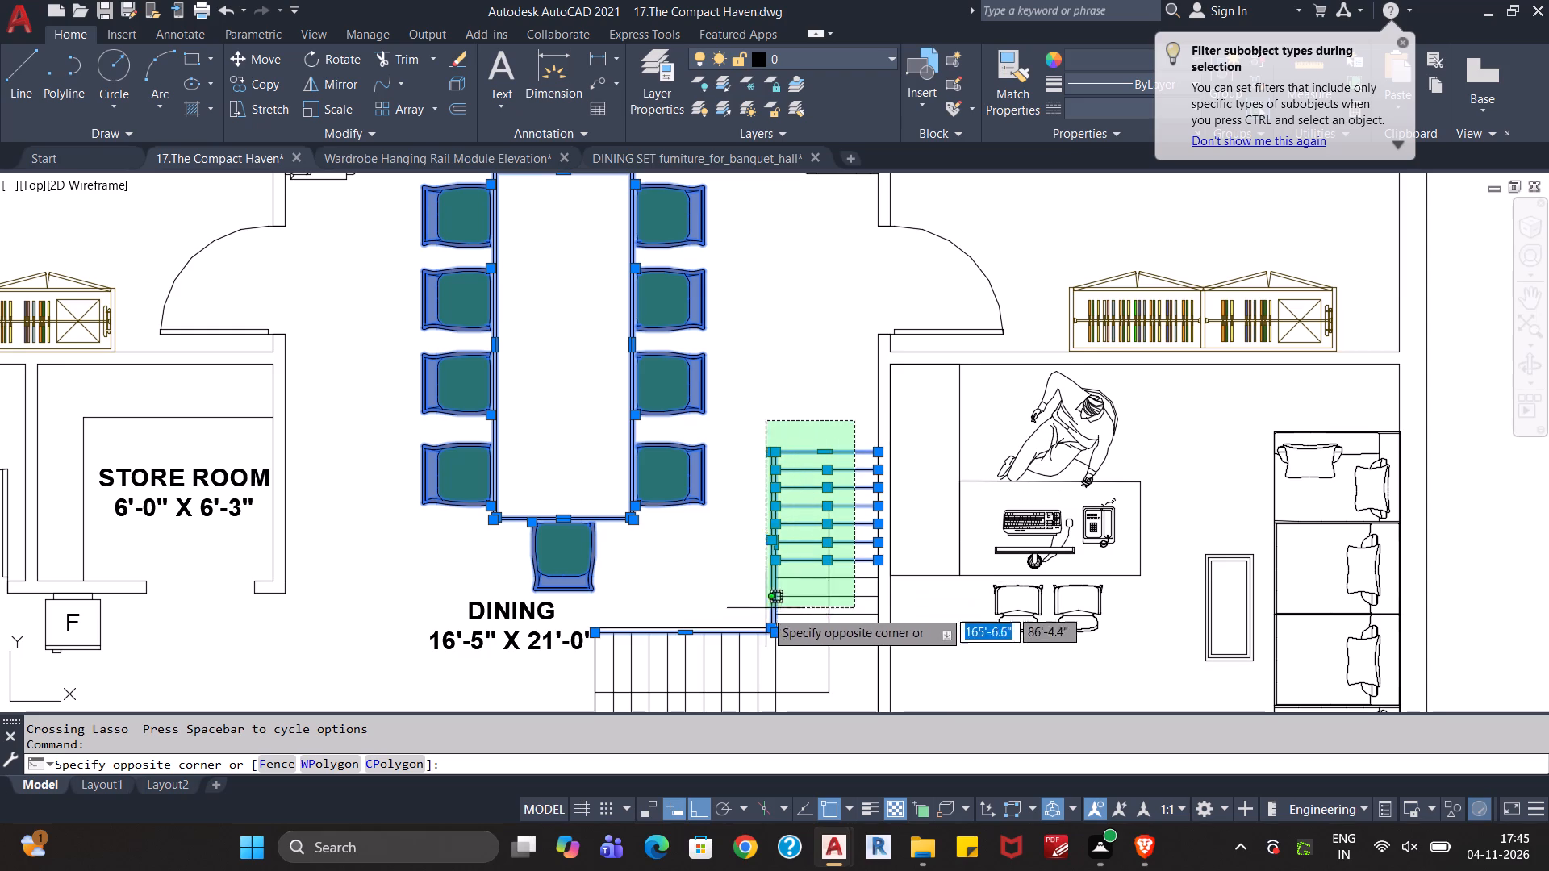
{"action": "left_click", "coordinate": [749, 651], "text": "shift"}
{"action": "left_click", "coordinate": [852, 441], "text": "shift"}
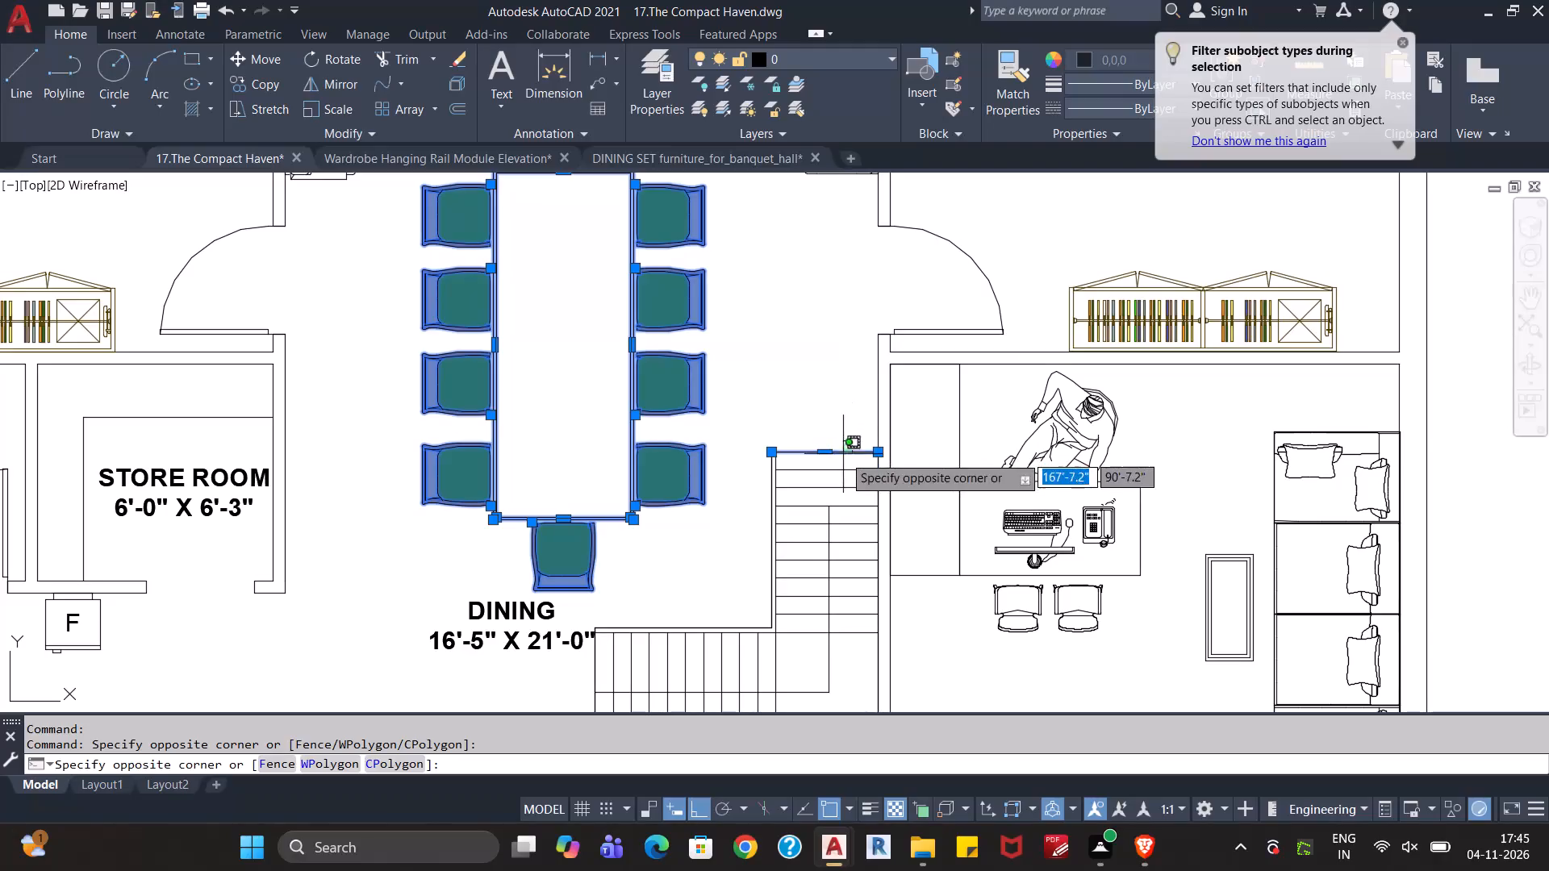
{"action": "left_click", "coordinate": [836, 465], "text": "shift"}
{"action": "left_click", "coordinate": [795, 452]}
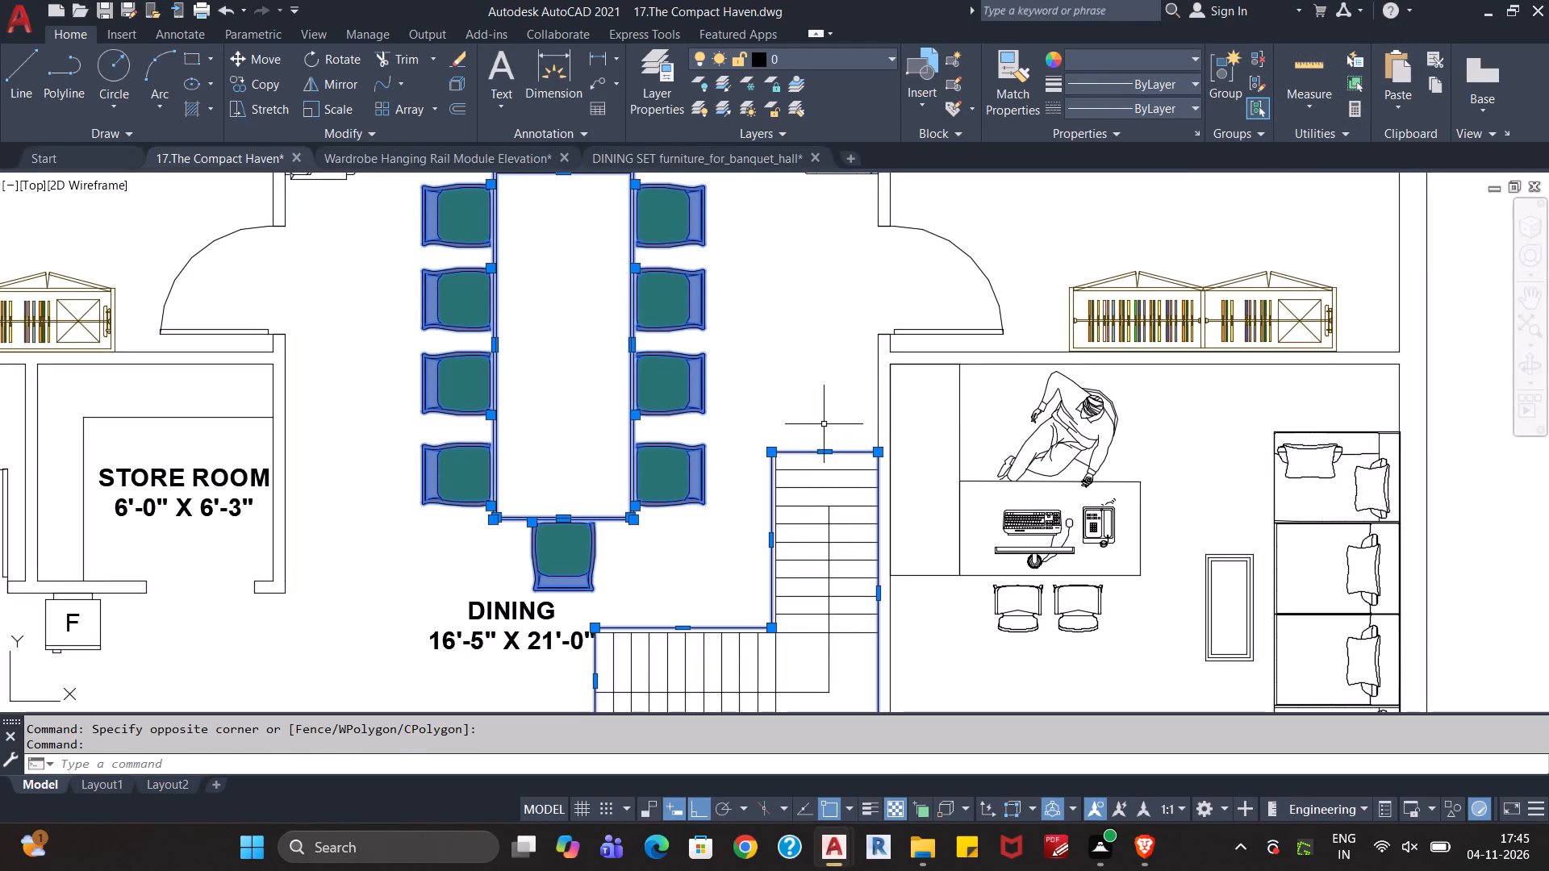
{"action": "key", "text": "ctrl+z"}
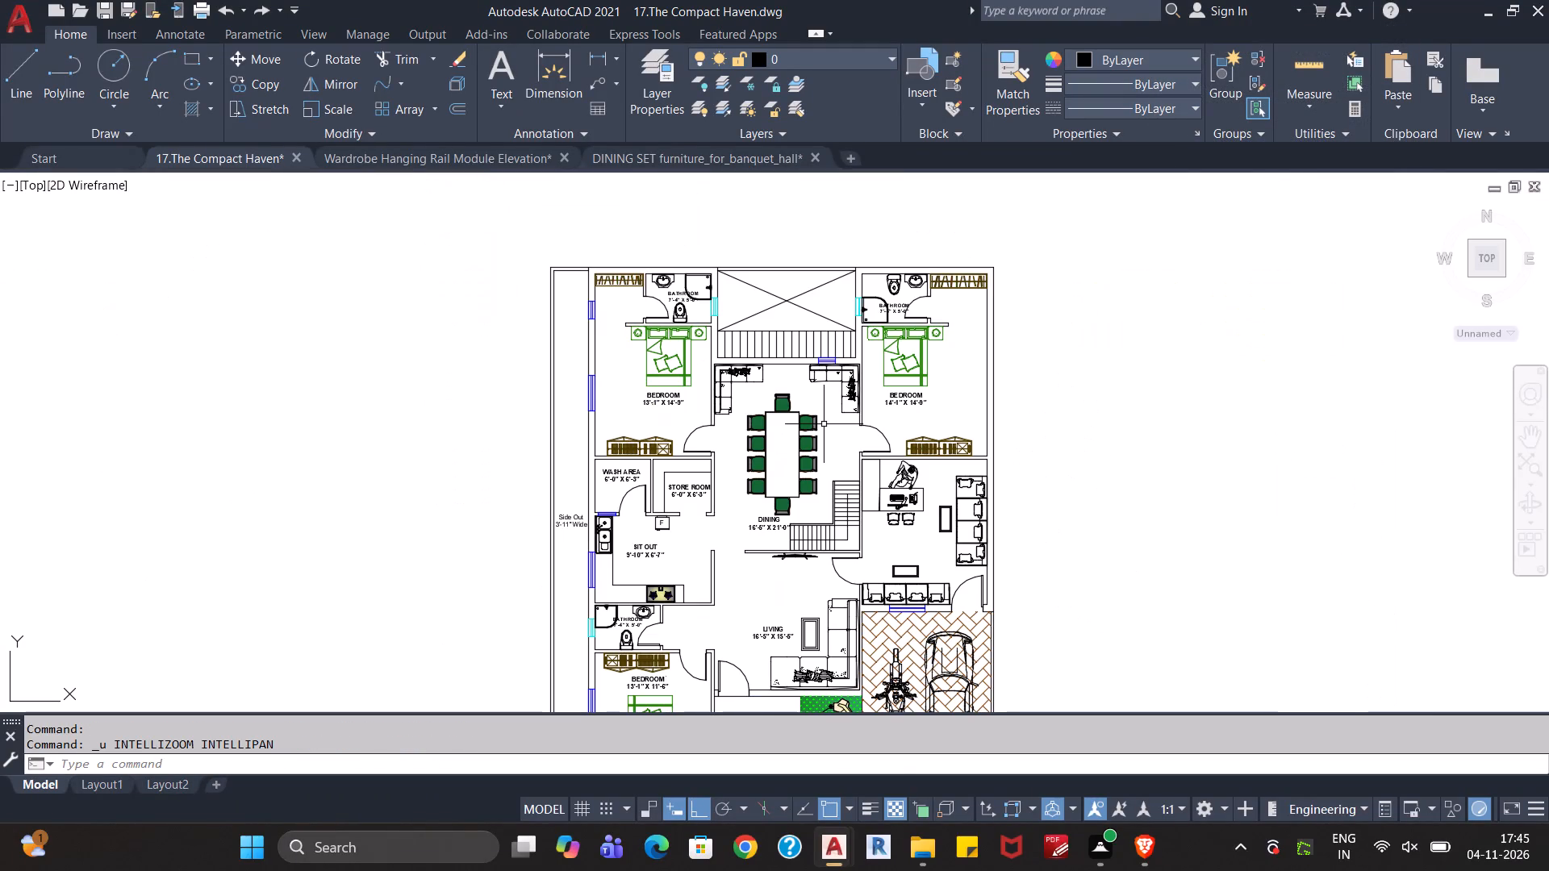
Scale the table and its ten chairs down freehand from the midpoint of the table's long edge on the store room side.
{"action": "scroll", "coordinate": [813, 465], "scroll_direction": "up", "scroll_amount": 1}
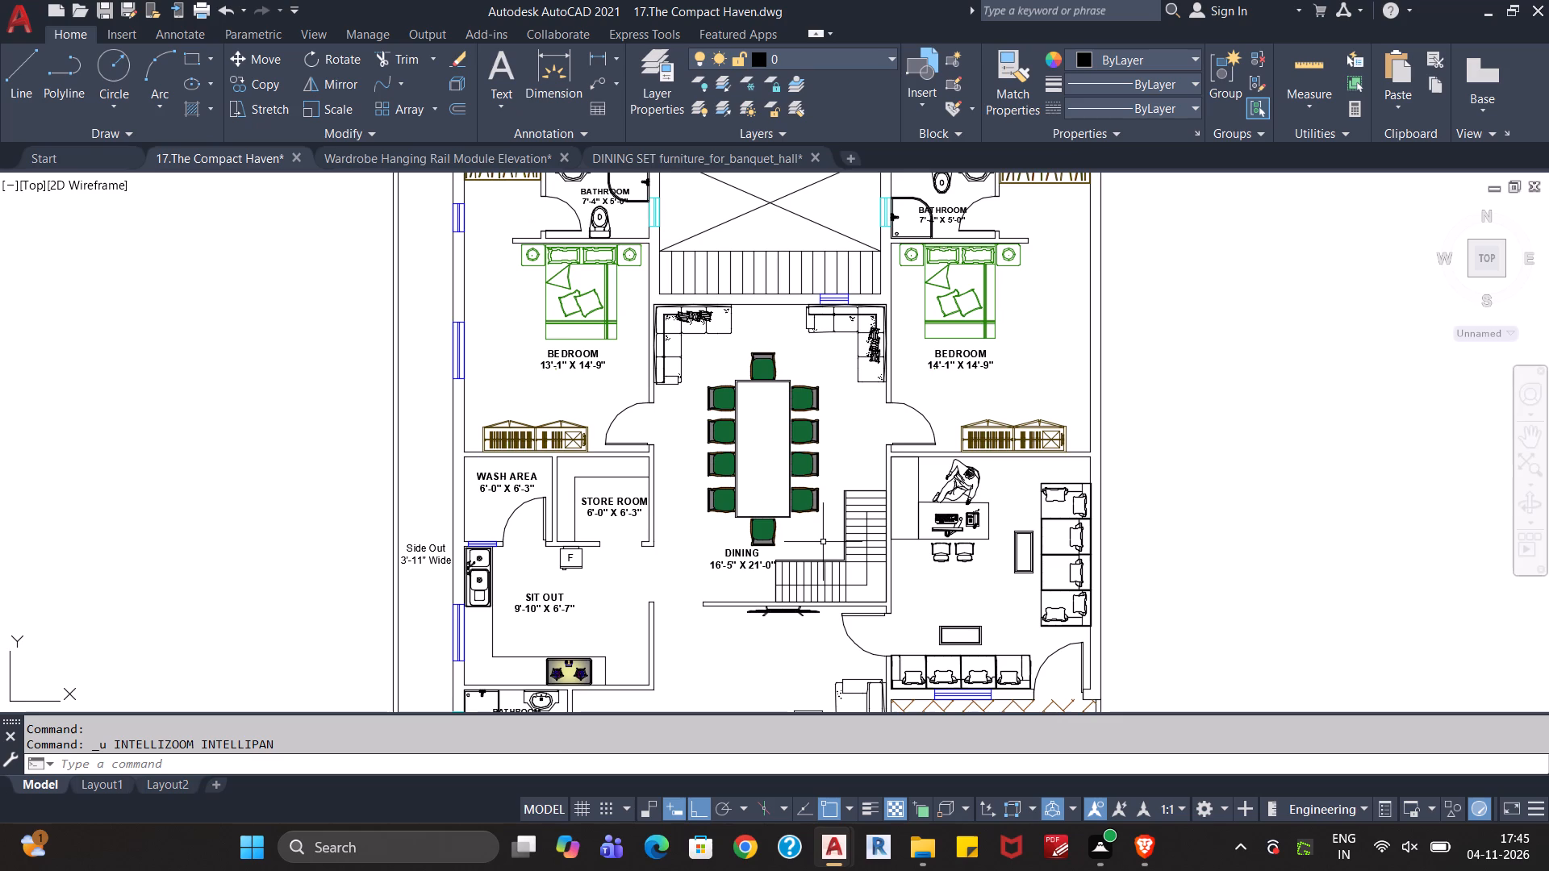
{"action": "left_click", "coordinate": [829, 548]}
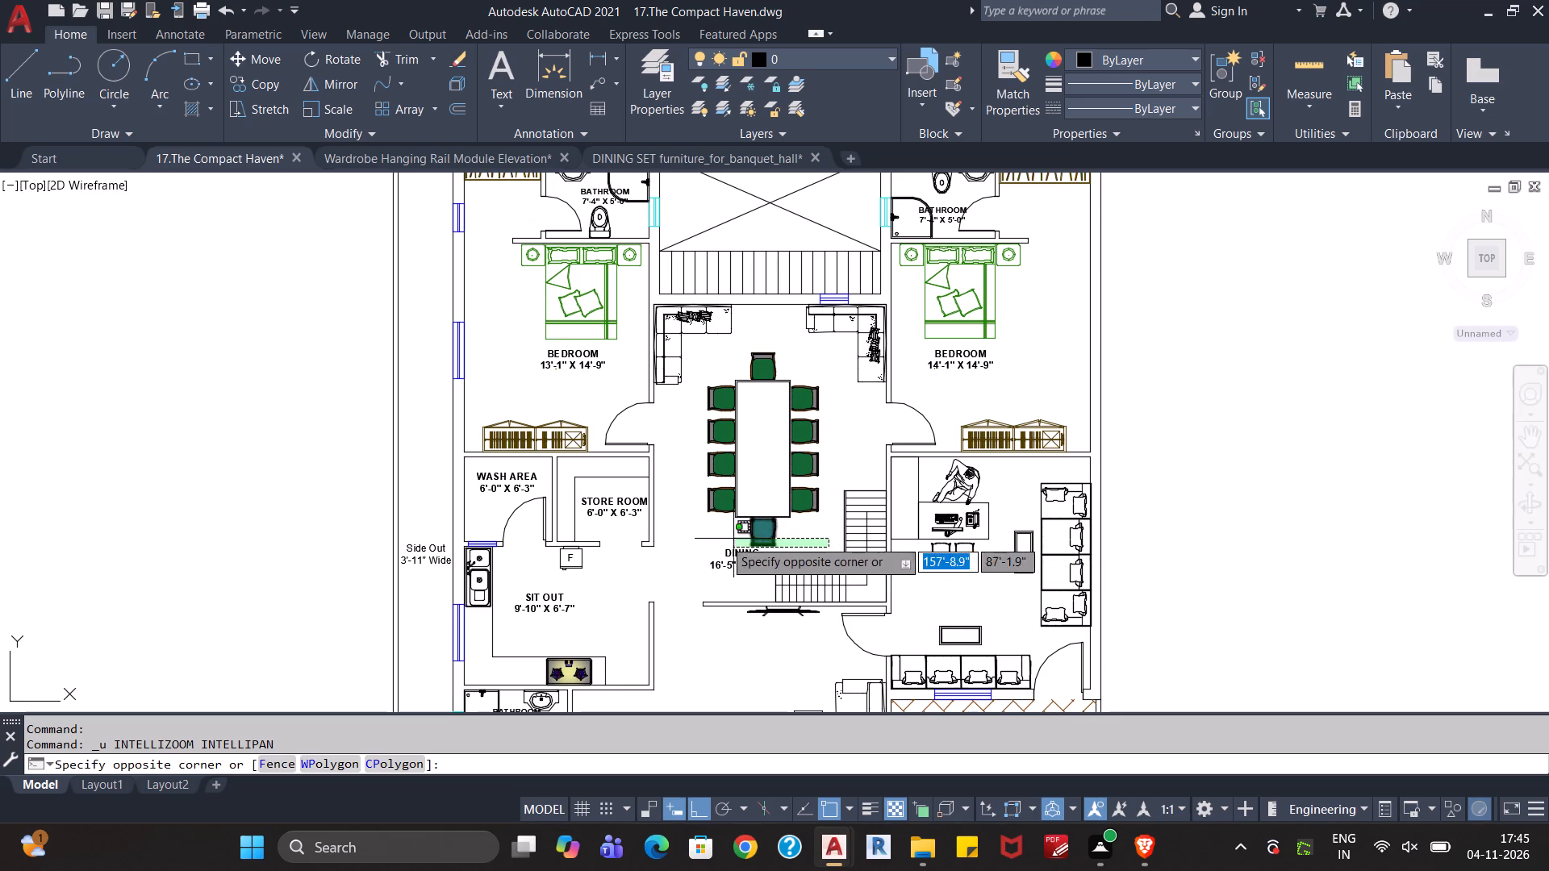
{"action": "left_click", "coordinate": [706, 358]}
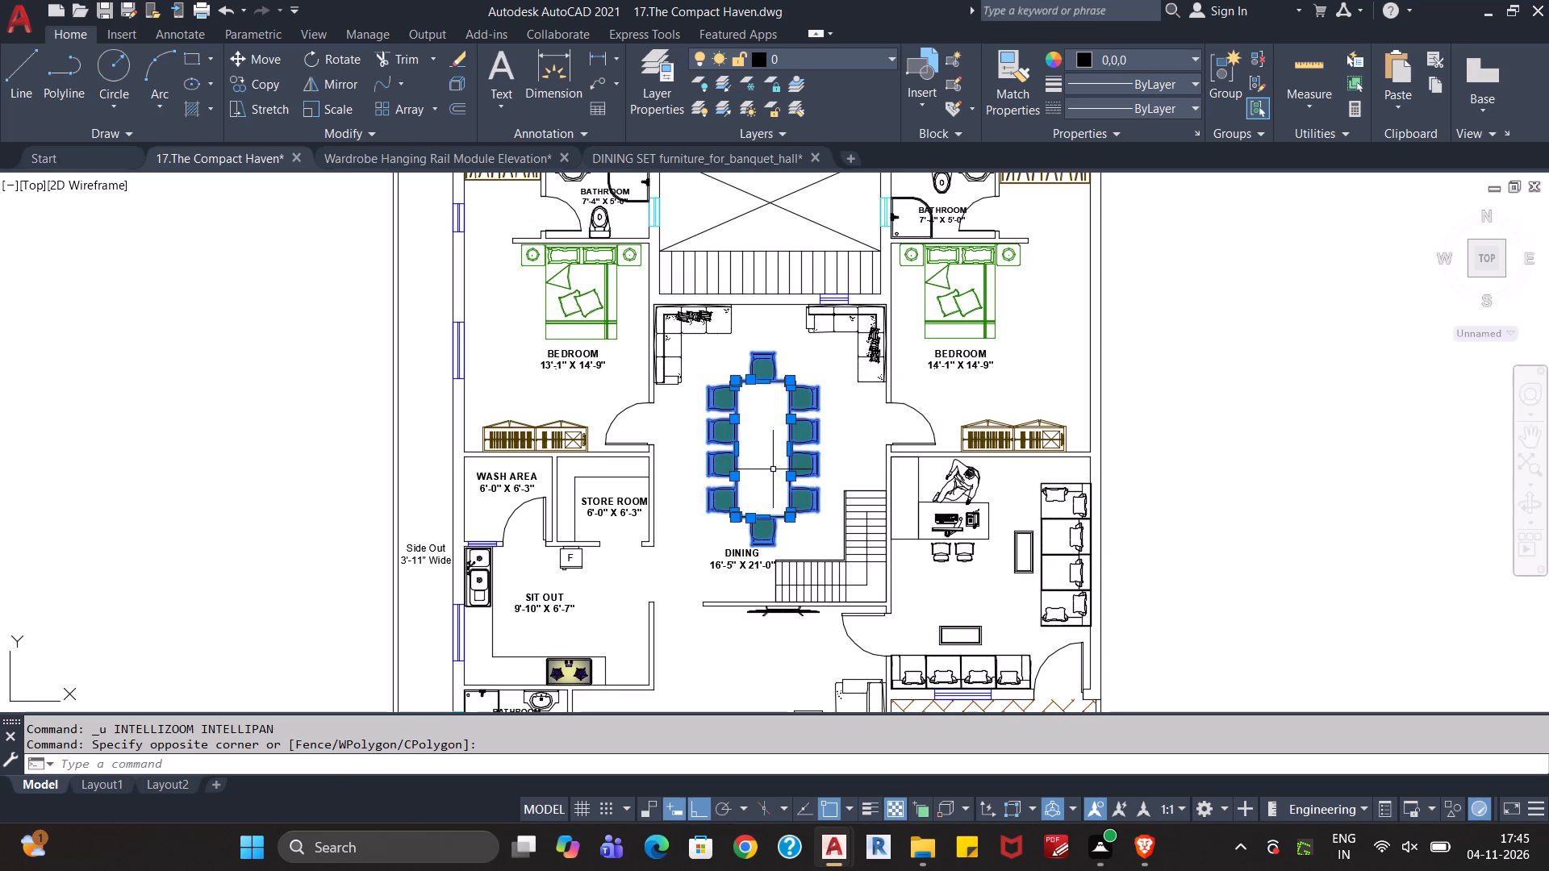
{"action": "type", "text": "sc"}
{"action": "key", "text": "Return"}
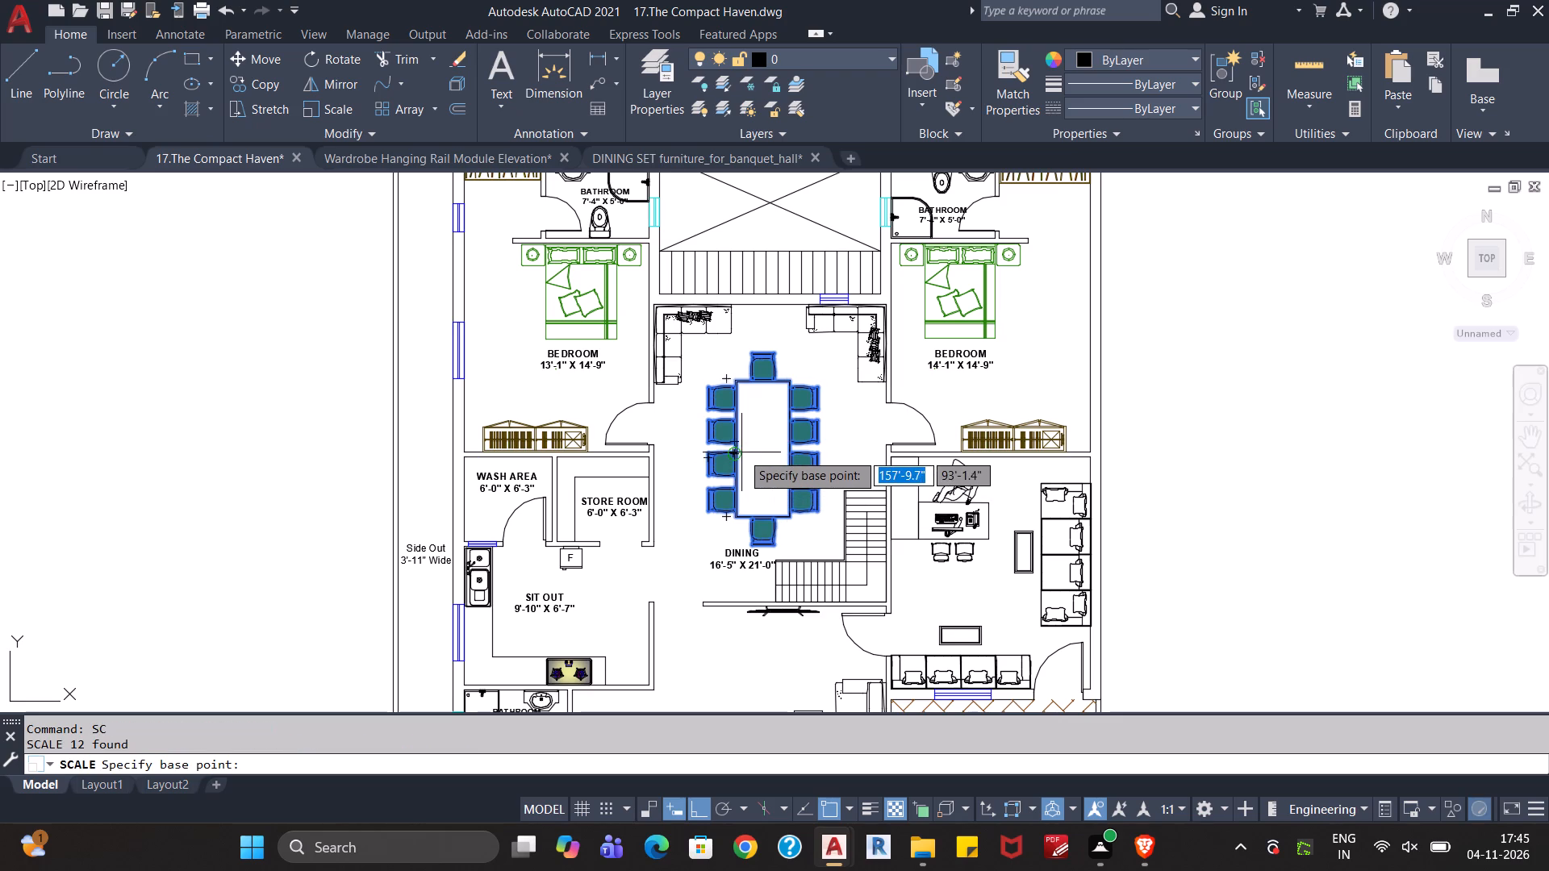
{"action": "left_click", "coordinate": [738, 452]}
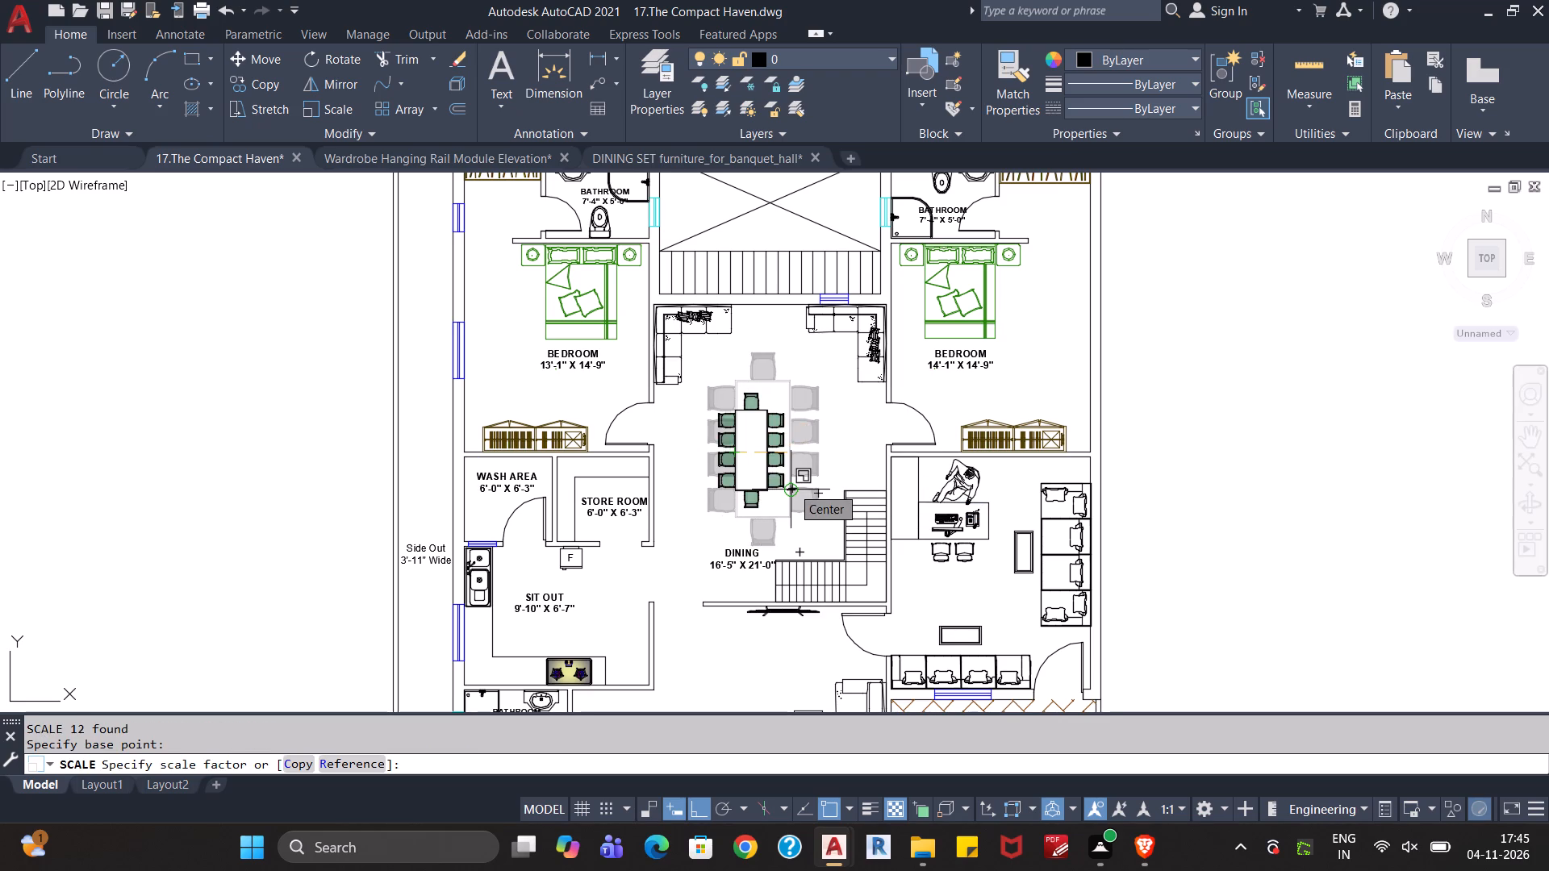
{"action": "left_click", "coordinate": [791, 486]}
Cut the reduced dining set and paste it back in the DINING room, just above its label and beside the staircase.
{"action": "left_click", "coordinate": [795, 369]}
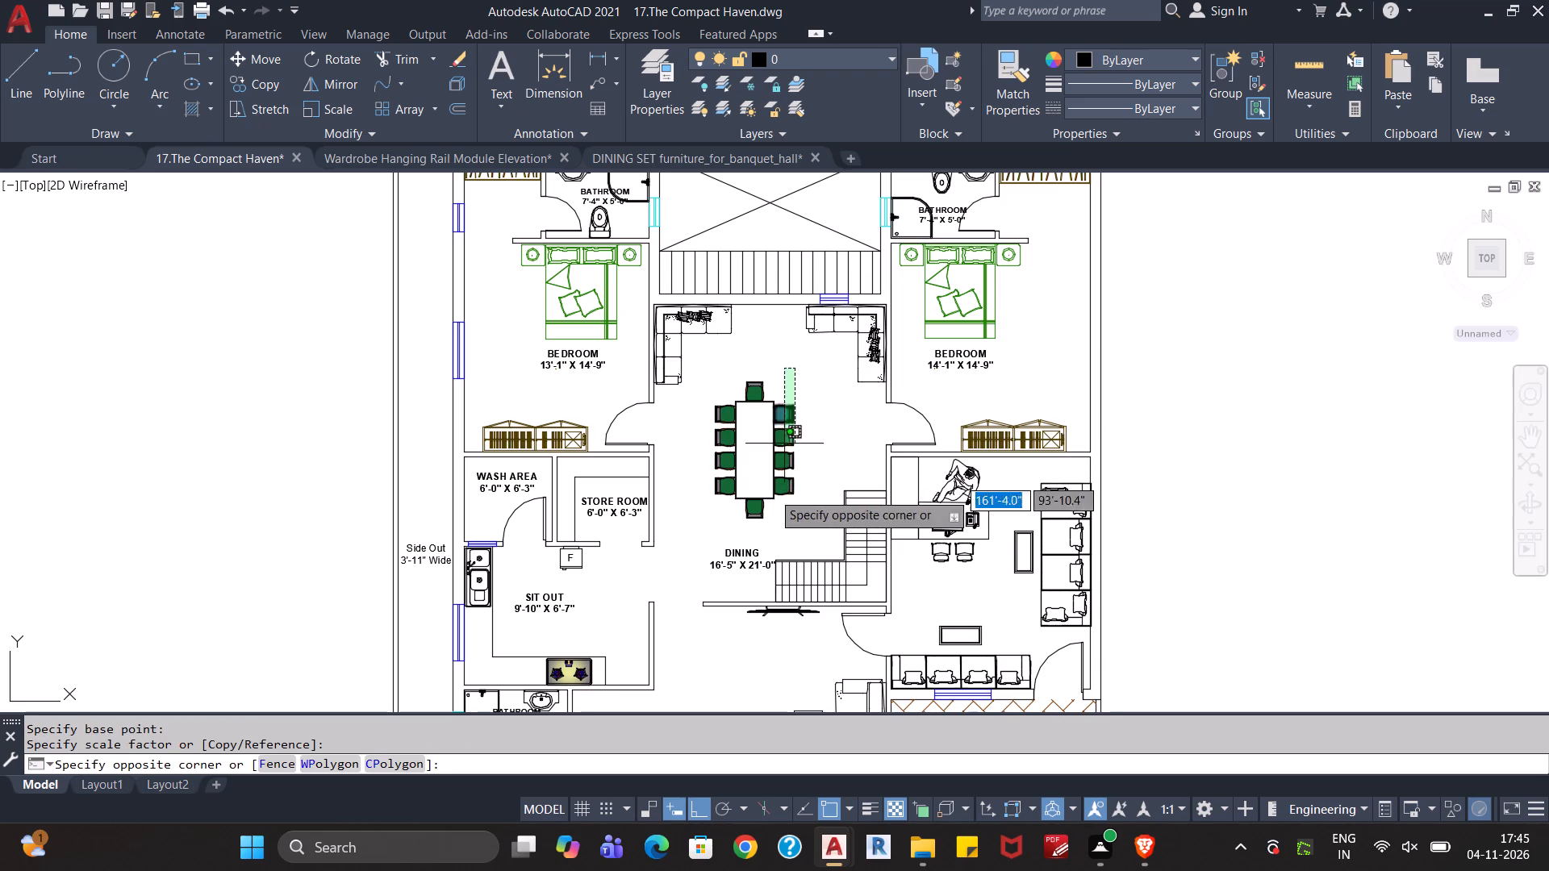
{"action": "left_click", "coordinate": [713, 546]}
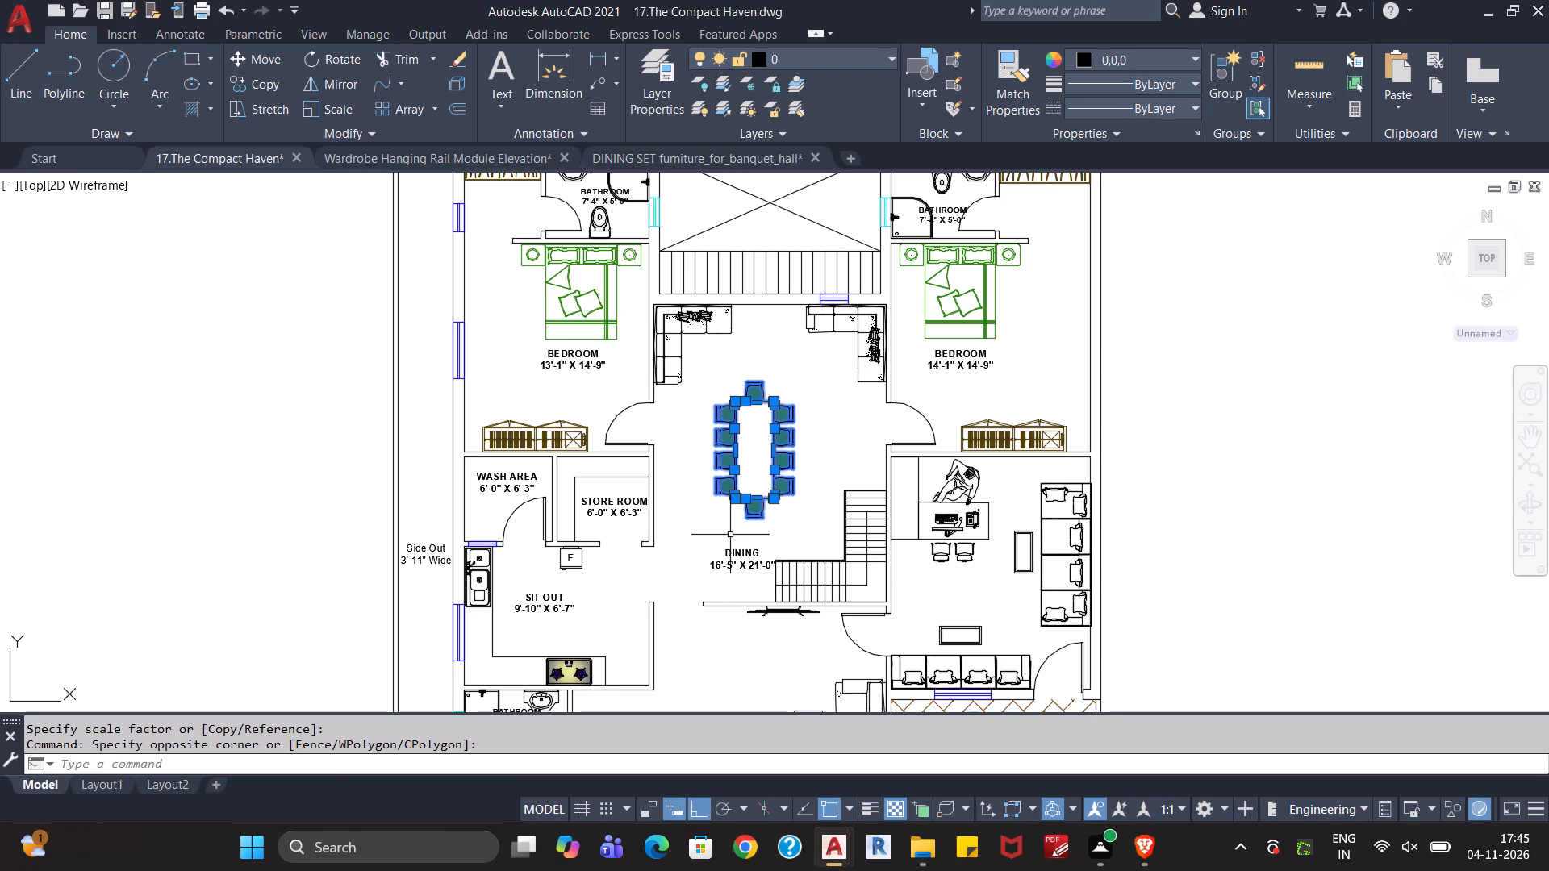
{"action": "key", "text": "ctrl+x"}
{"action": "key", "text": "ctrl+v"}
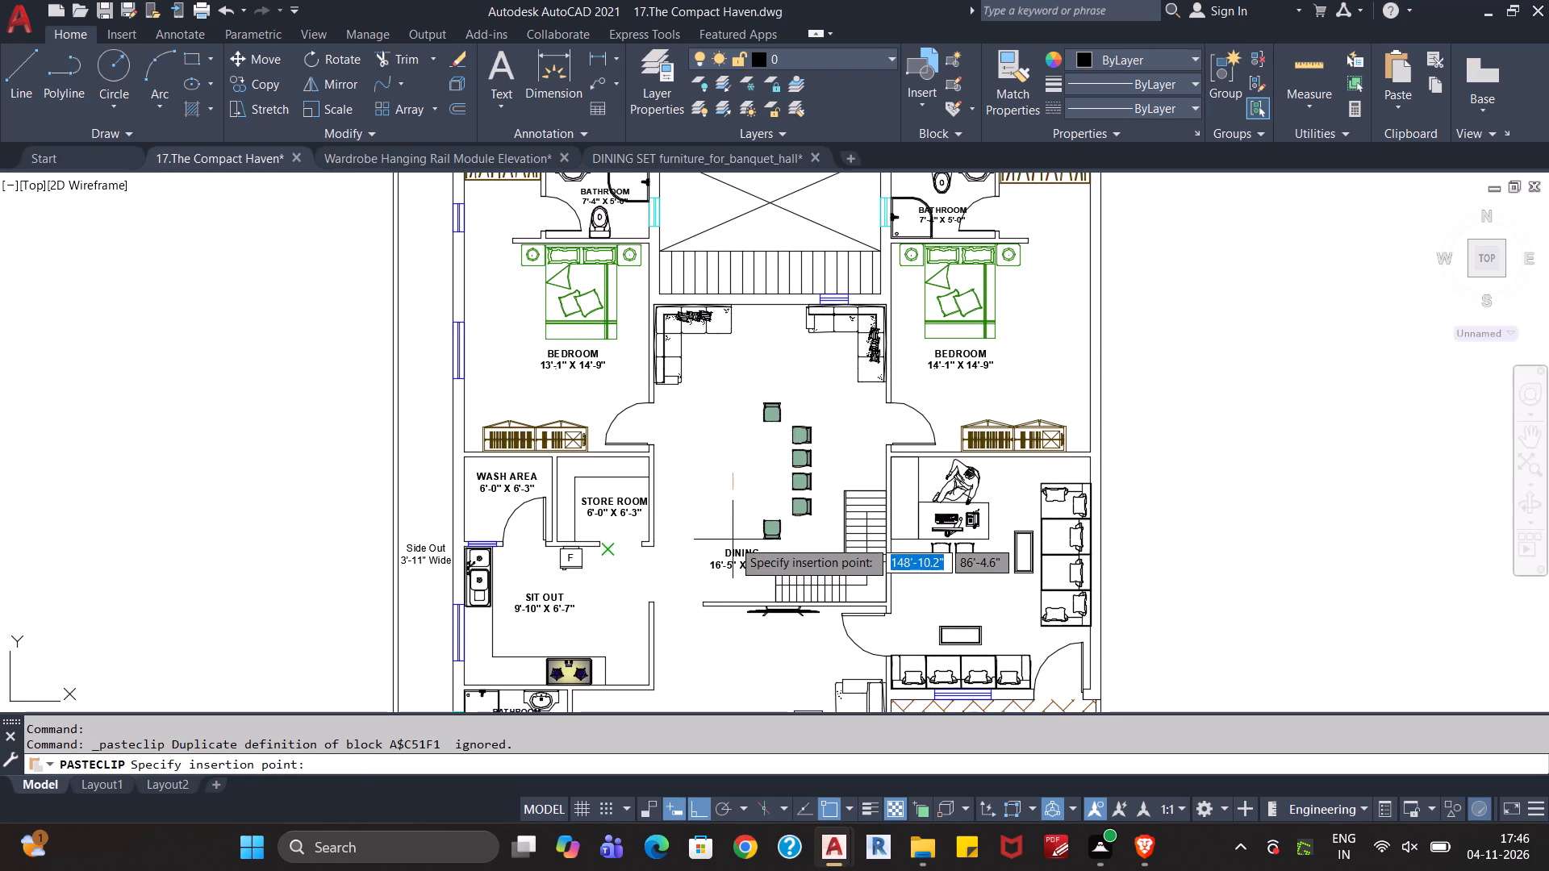
{"action": "left_click", "coordinate": [733, 540]}
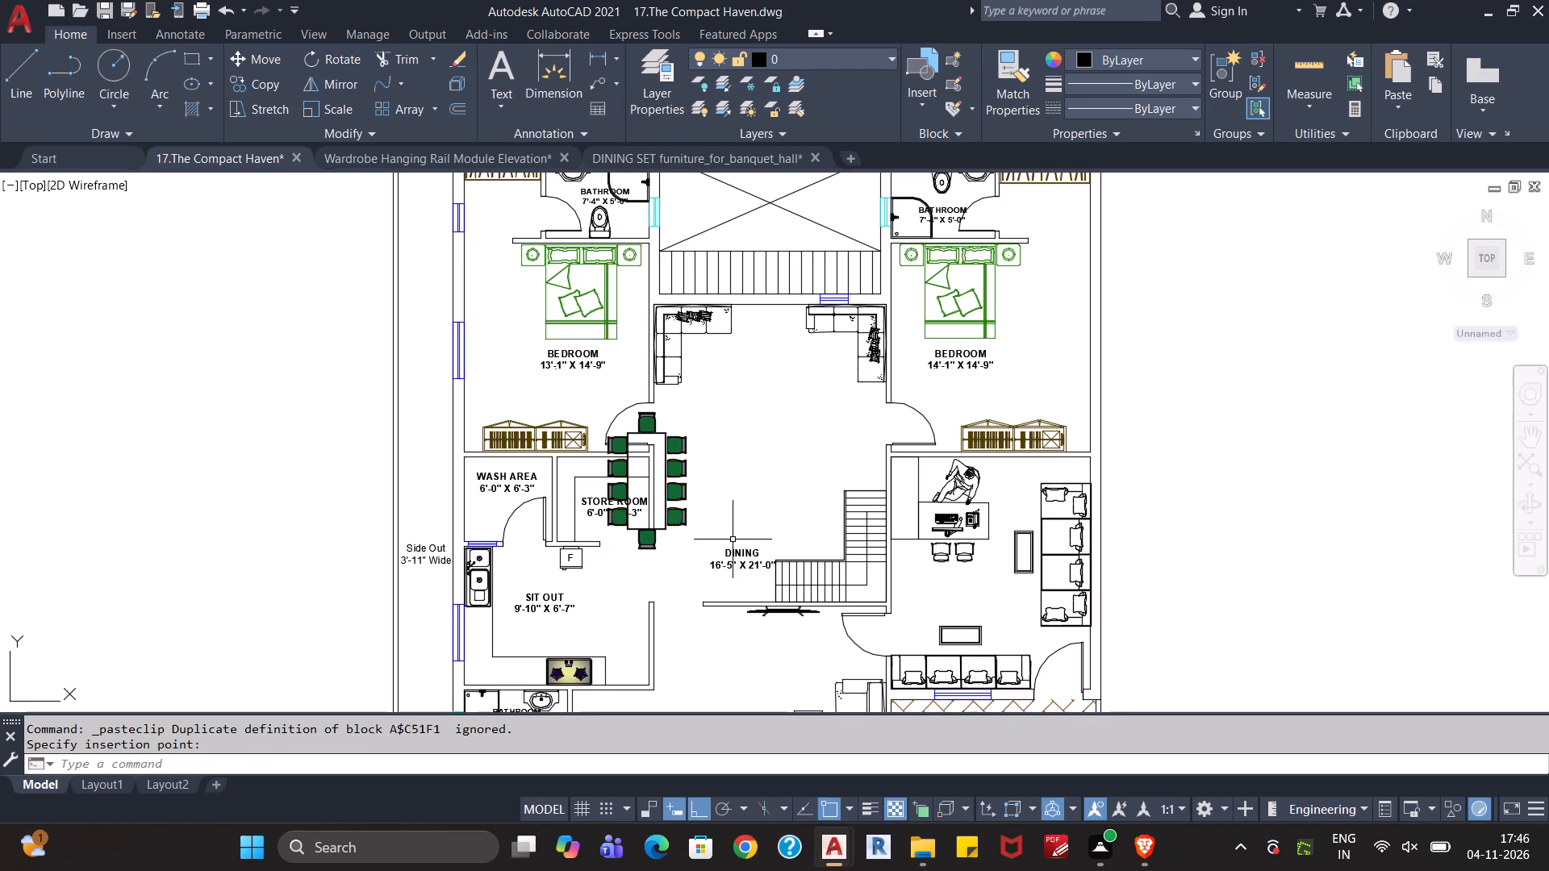
{"action": "key", "text": "ctrl+z"}
{"action": "key", "text": "ctrl+v"}
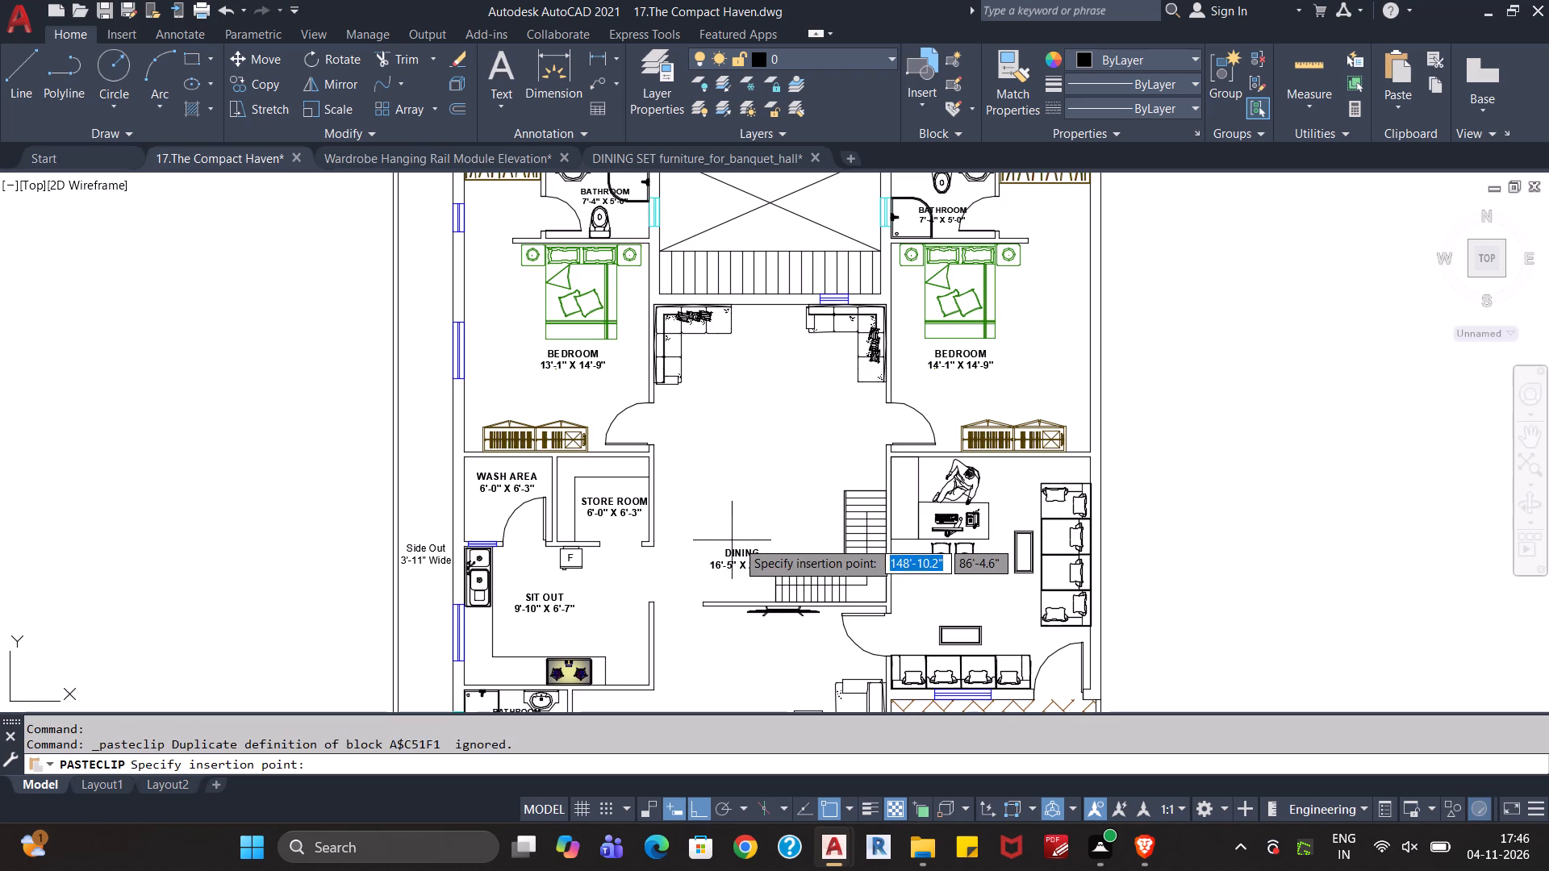
{"action": "scroll", "coordinate": [735, 540], "scroll_direction": "up", "scroll_amount": 2}
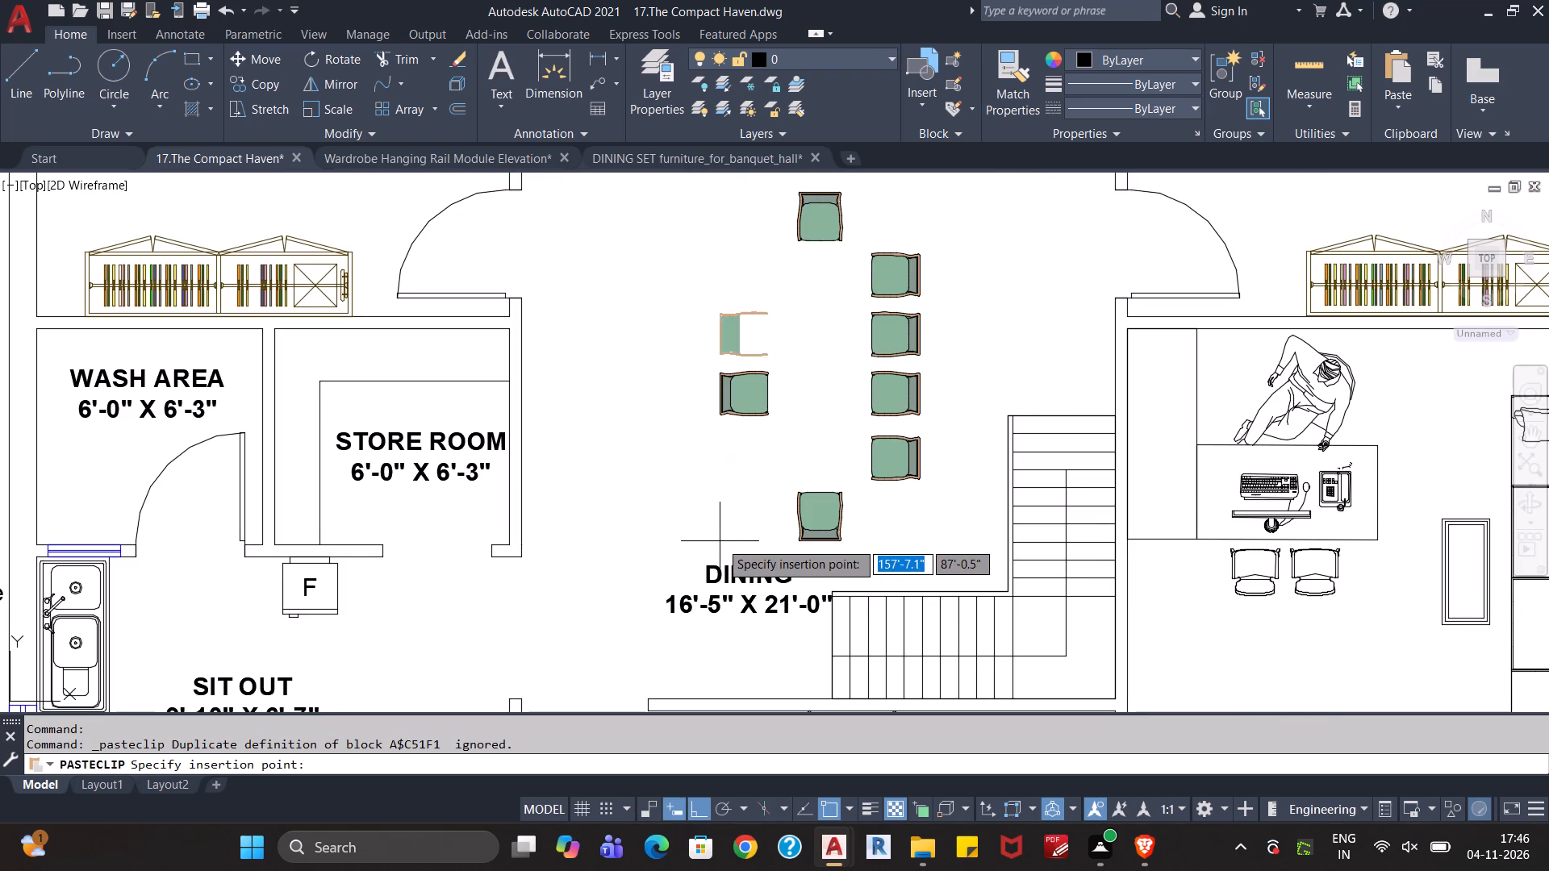
{"action": "left_click", "coordinate": [720, 541]}
Examine the reduced dining set's fit between the corner sofas, bedroom doors, label and staircase.
{"action": "scroll", "coordinate": [734, 531], "scroll_direction": "down", "scroll_amount": 1}
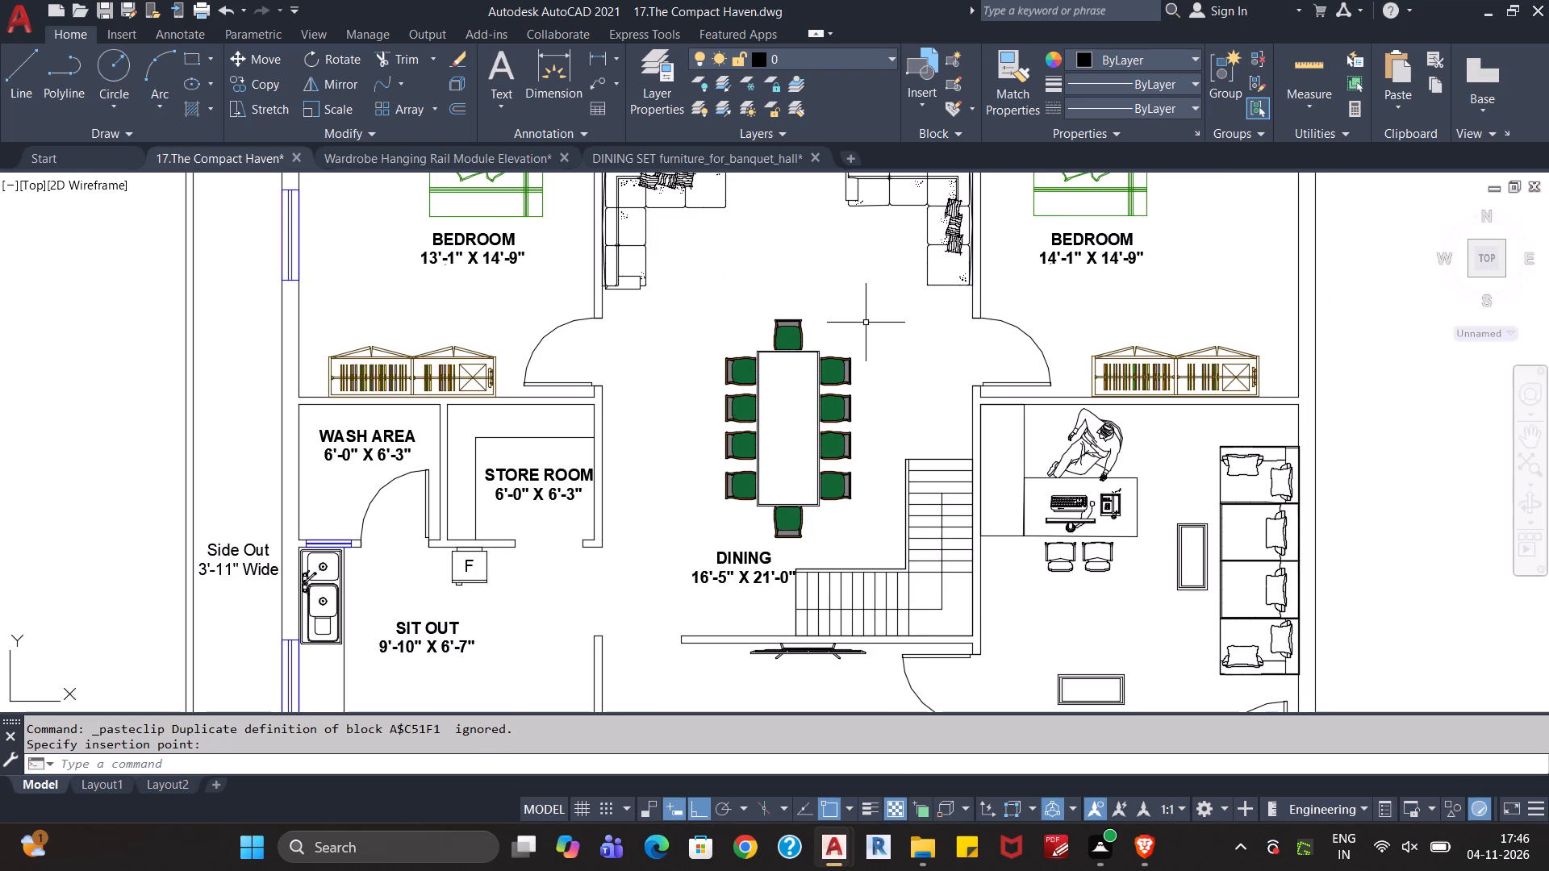
{"action": "scroll", "coordinate": [866, 323], "scroll_direction": "down", "scroll_amount": 1}
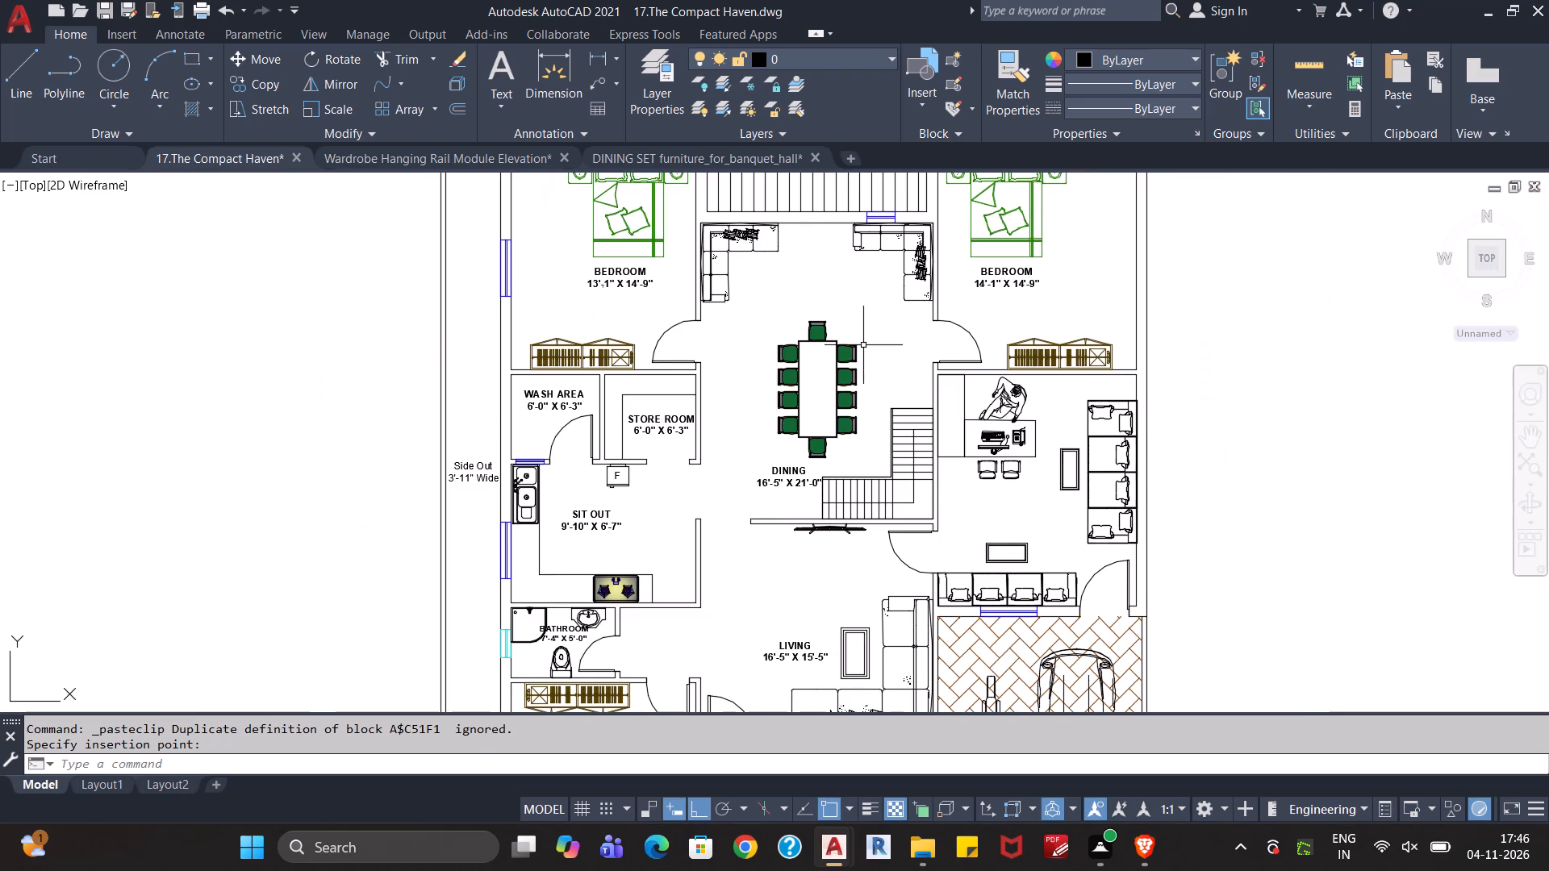
{"action": "middle_click_drag", "start_coordinate": [882, 345], "coordinate": [845, 326]}
{"action": "scroll", "coordinate": [845, 326], "scroll_direction": "down", "scroll_amount": 1}
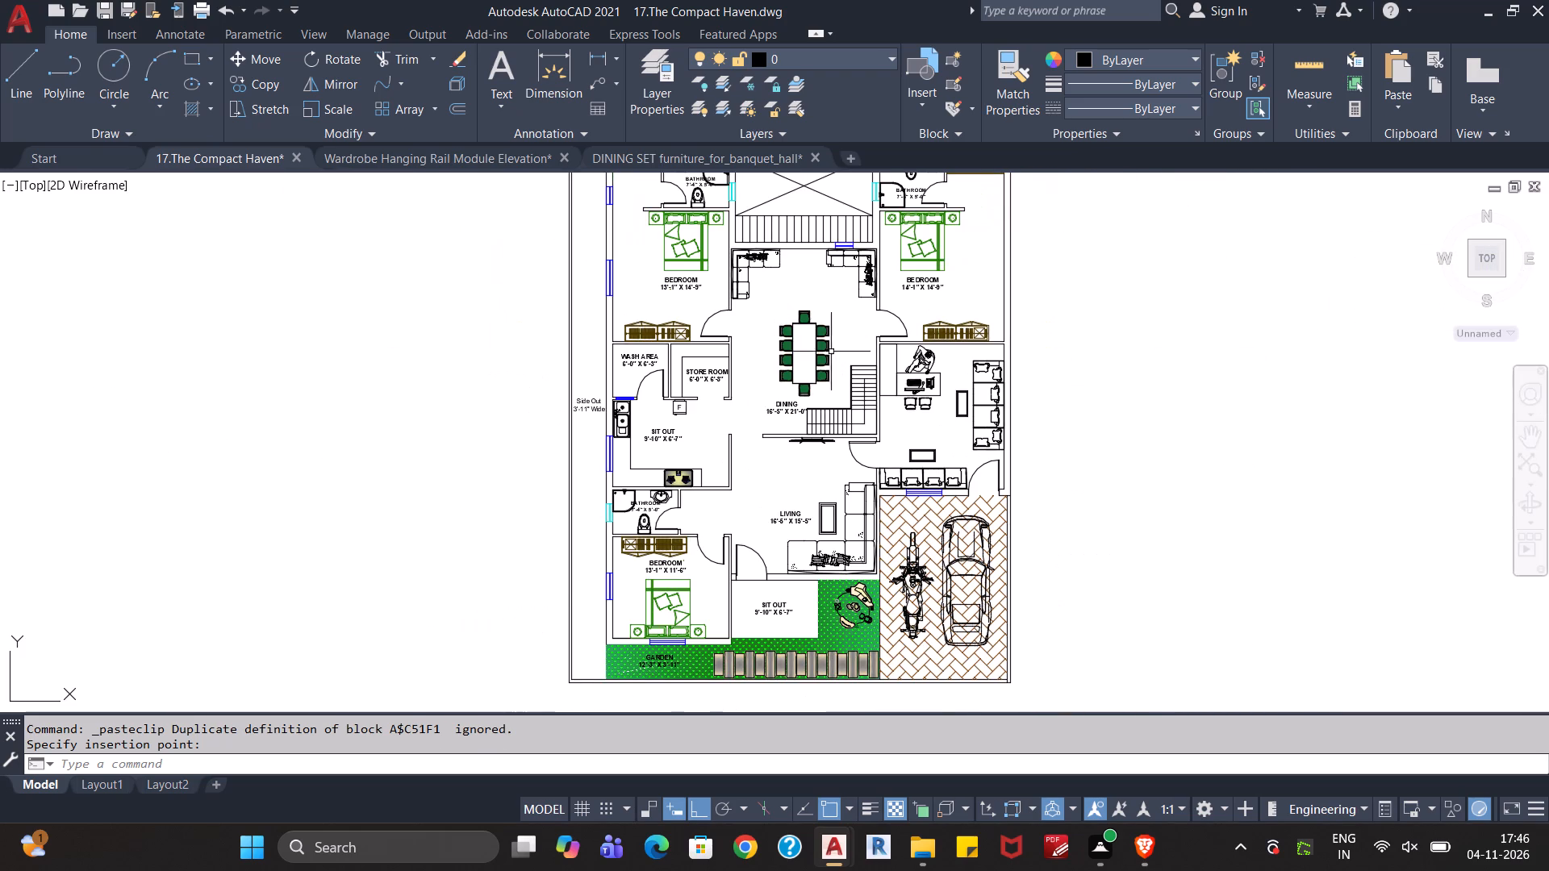
{"action": "scroll", "coordinate": [829, 353], "scroll_direction": "up", "scroll_amount": 3}
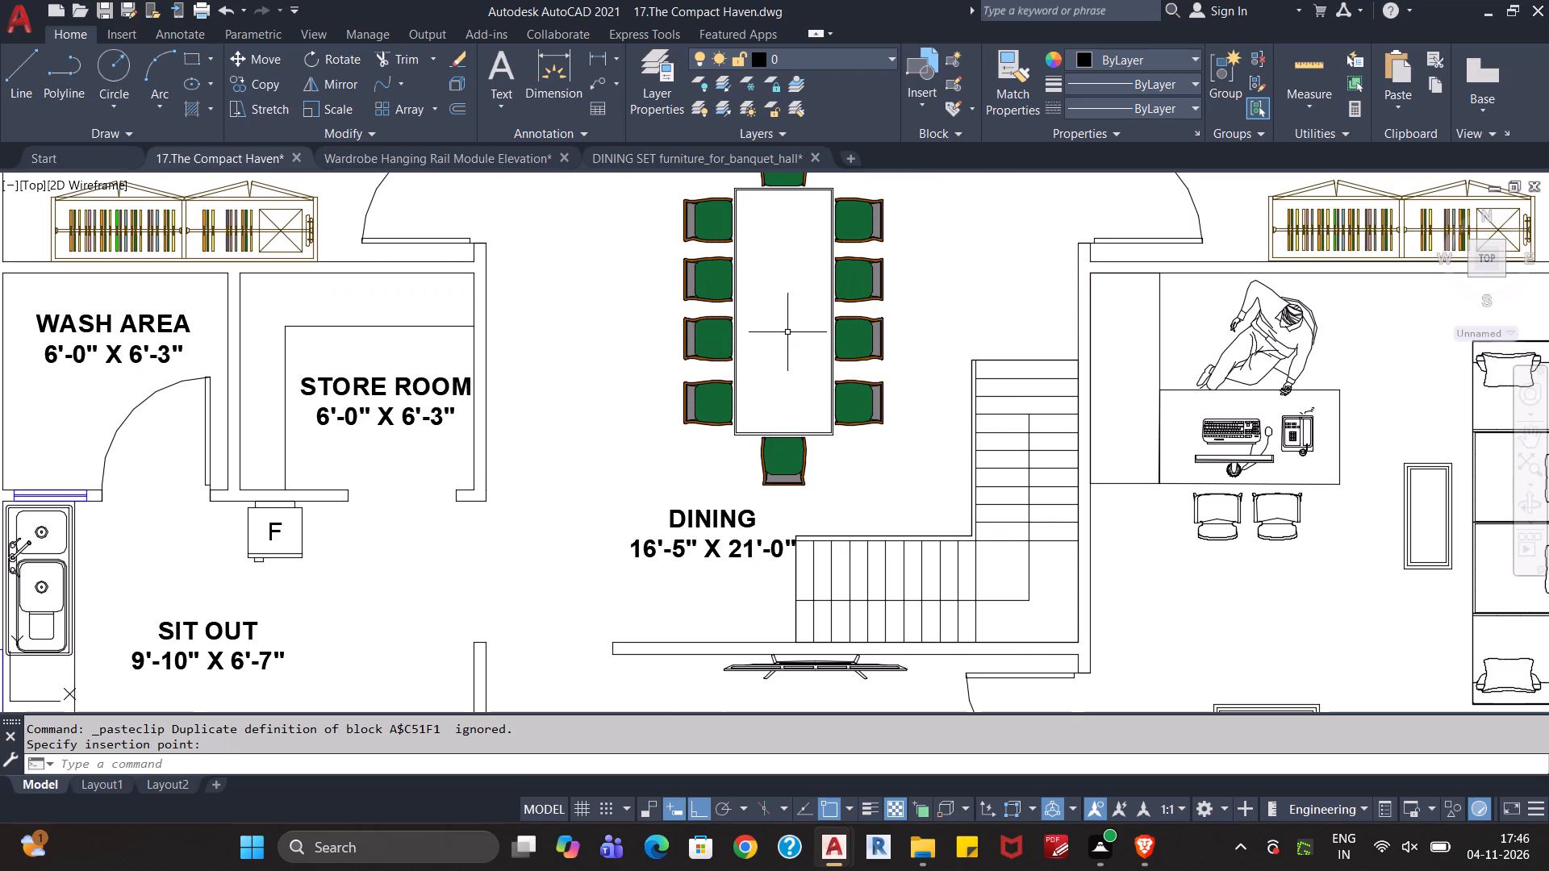
{"action": "double_click", "coordinate": [787, 331]}
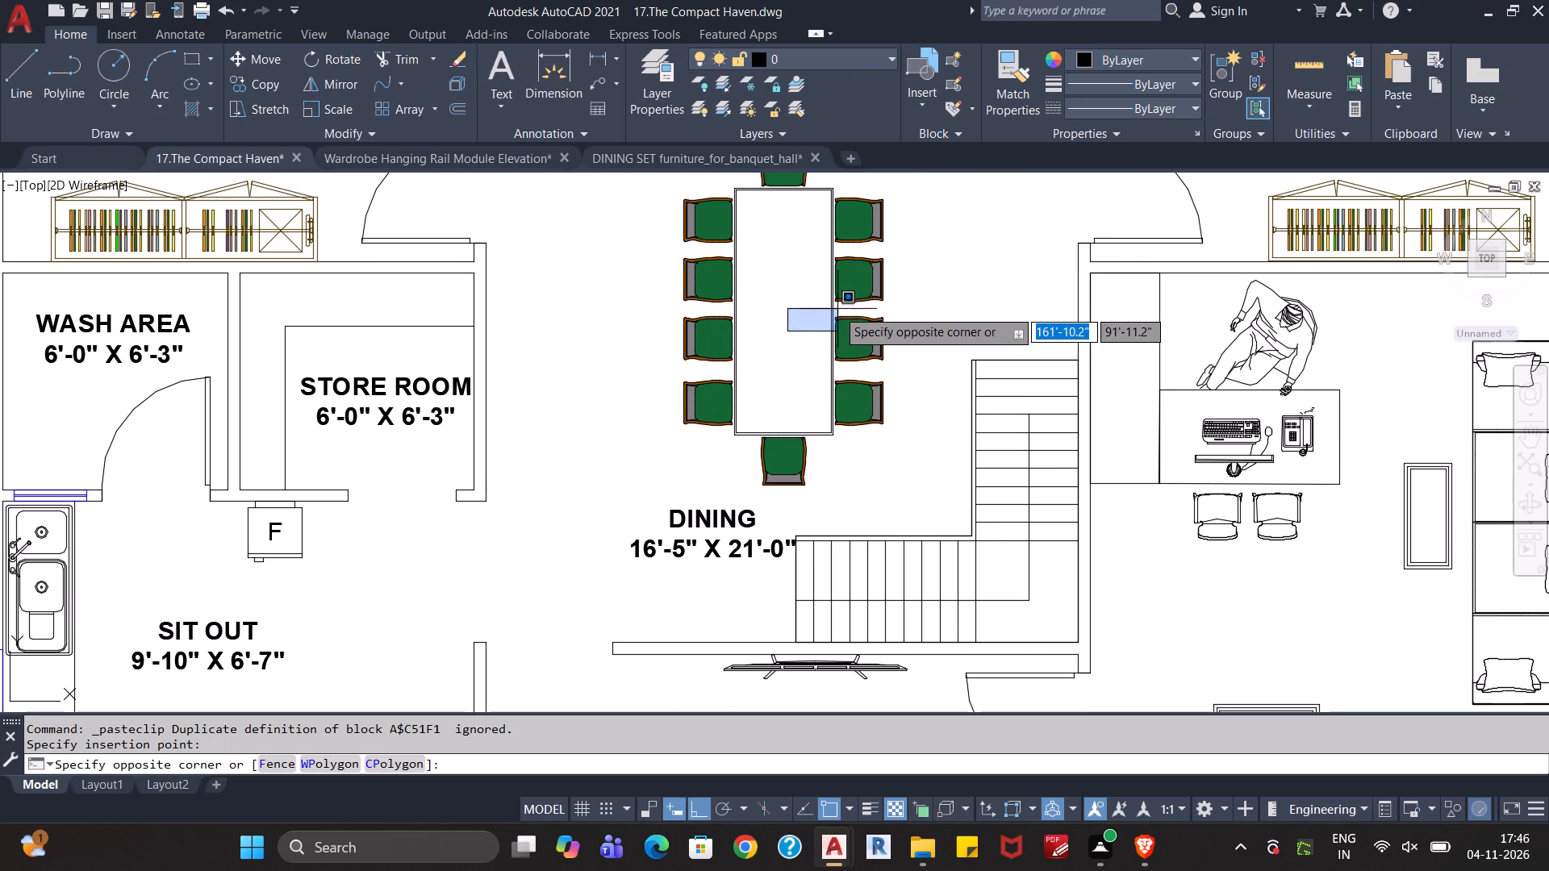
{"action": "key", "text": "Escape"}
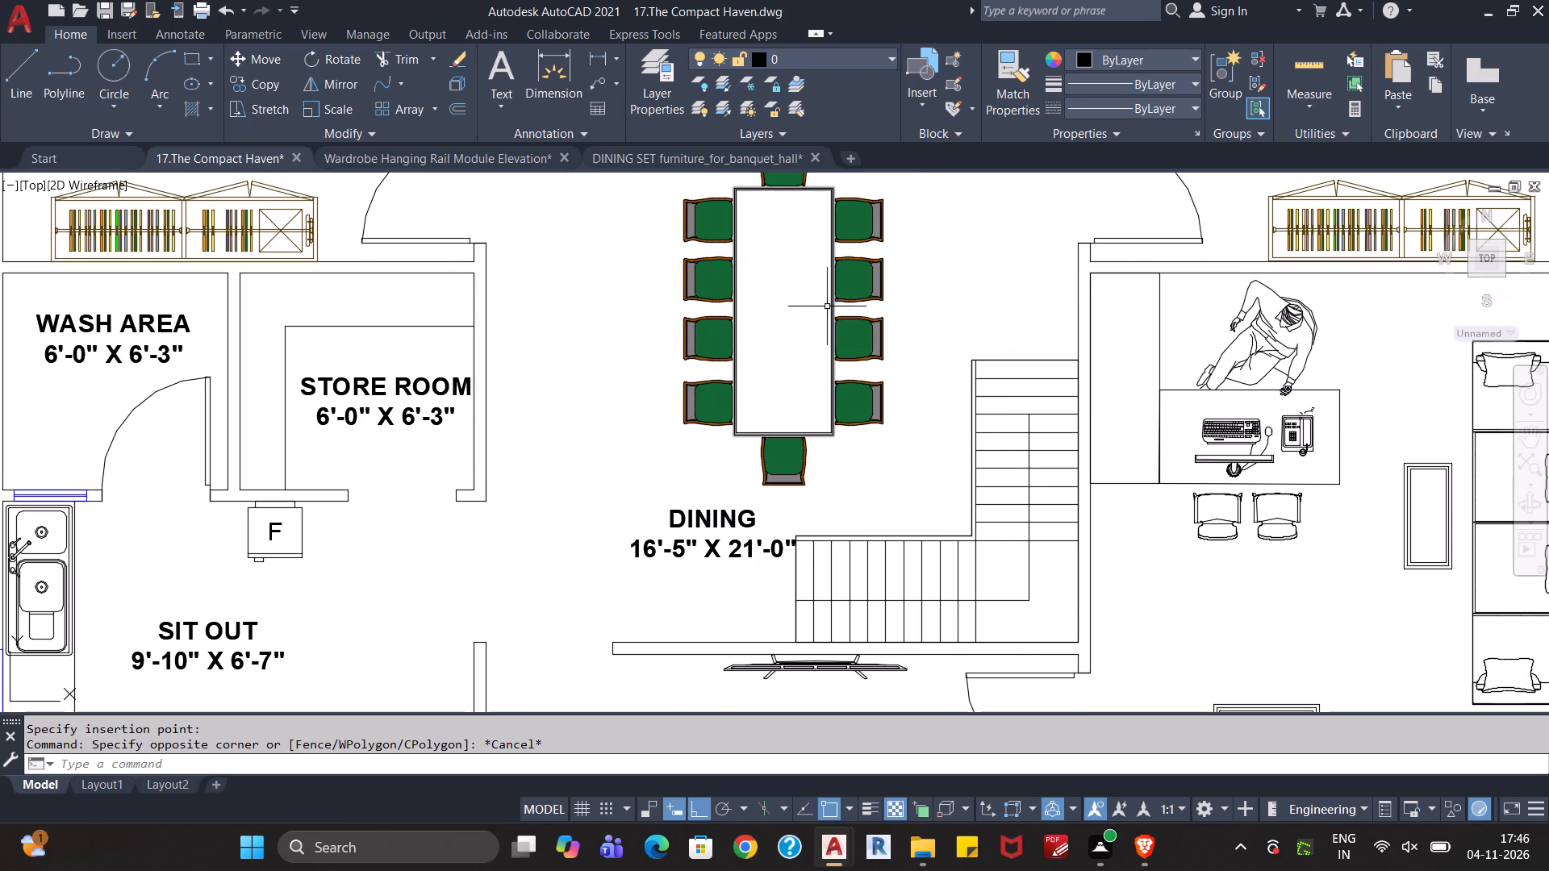
{"action": "scroll", "coordinate": [883, 328], "scroll_direction": "down", "scroll_amount": 1}
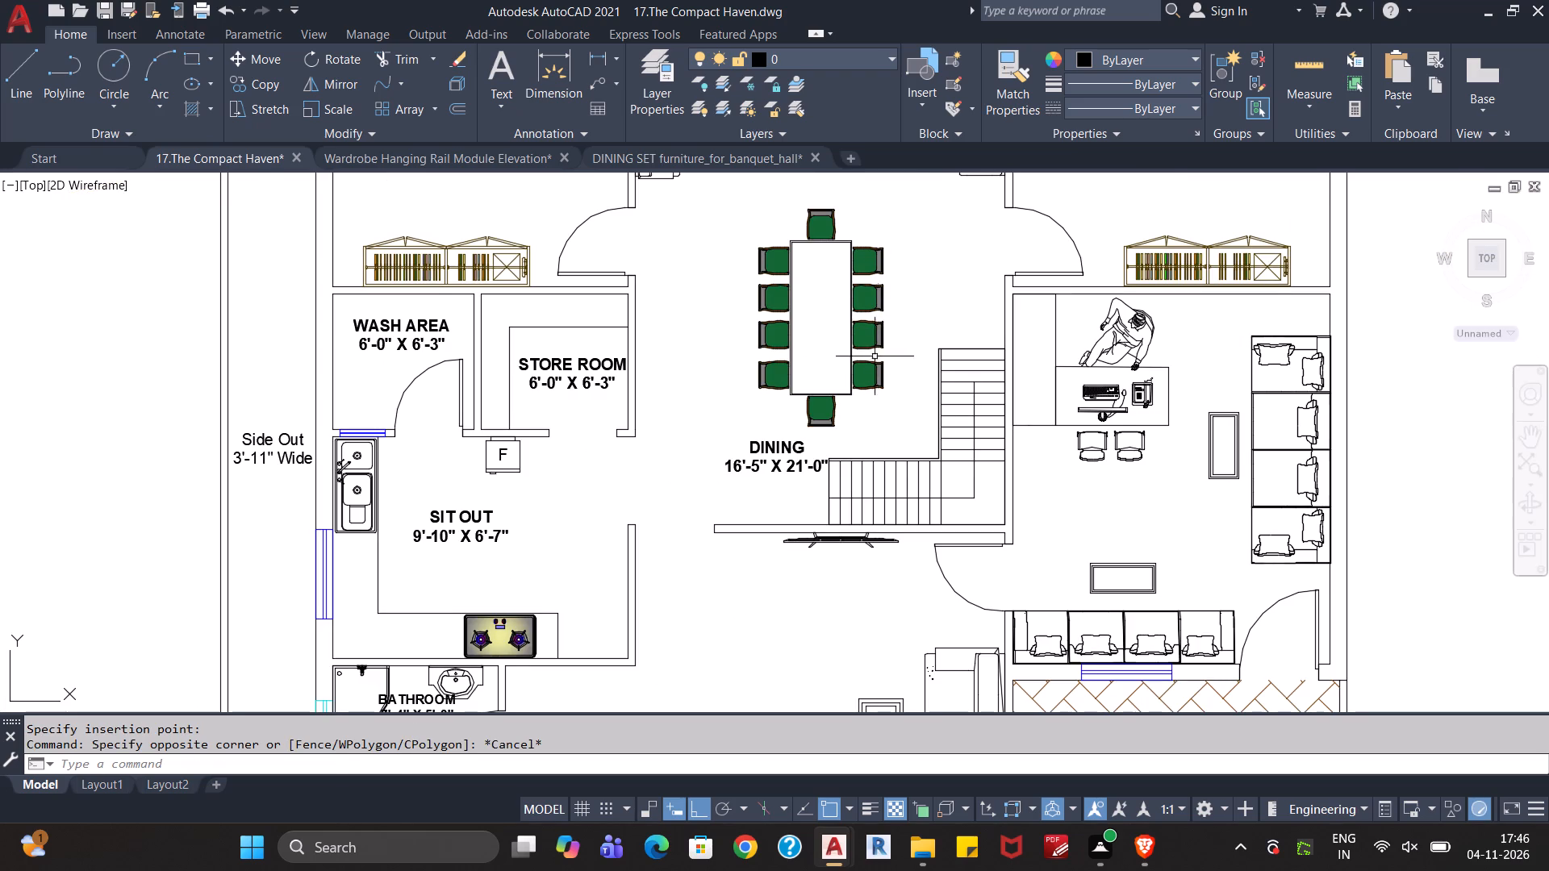
Make the dining table and its ten chairs into a block named "Dining Table 1".
{"action": "left_click", "coordinate": [900, 435]}
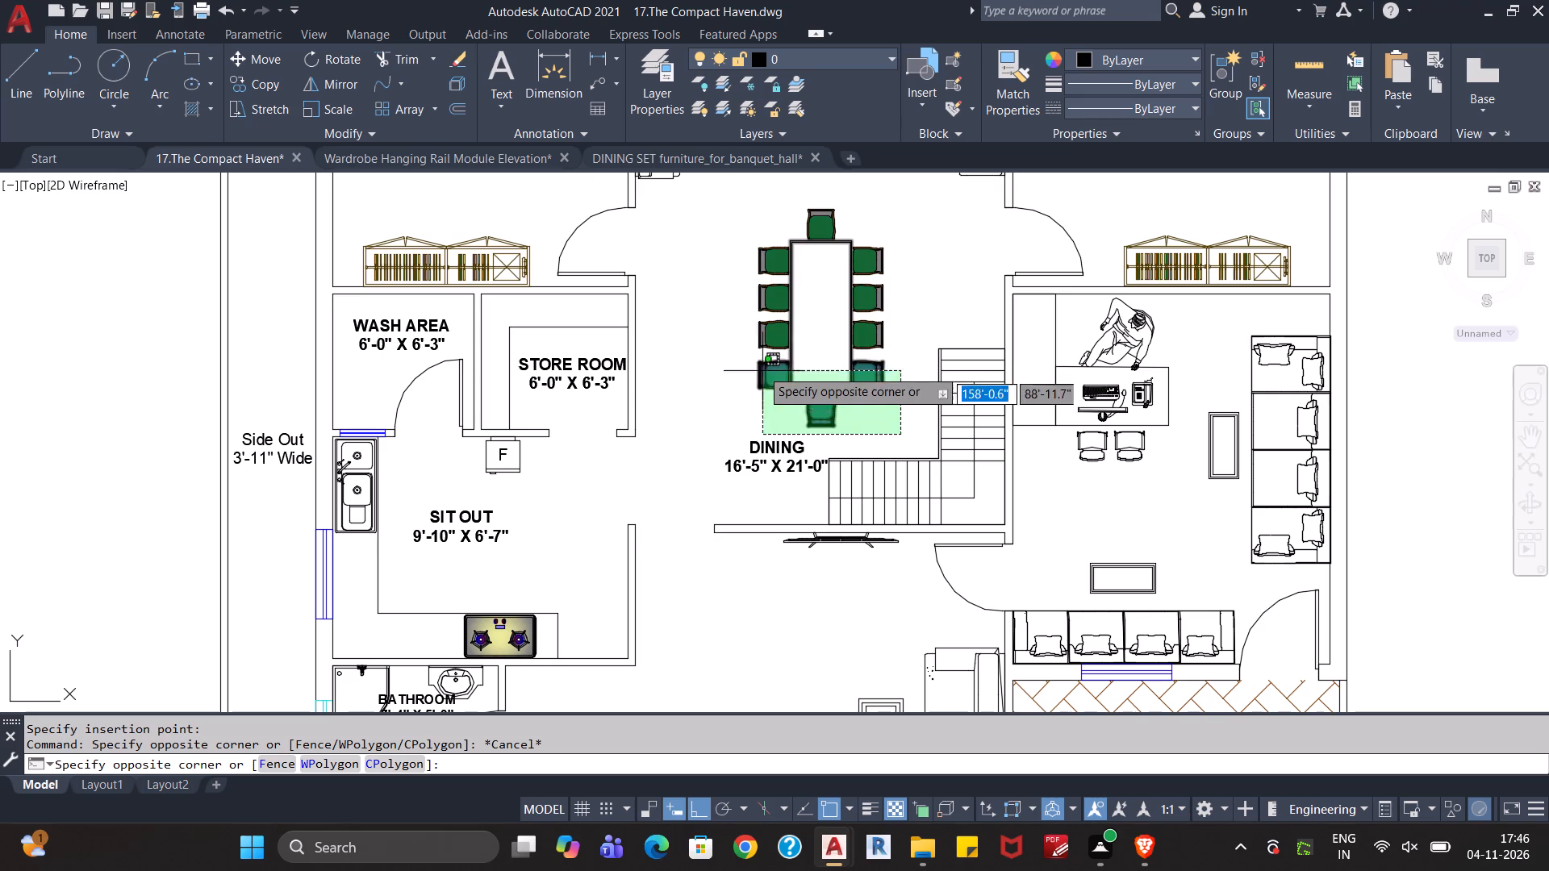
{"action": "left_click", "coordinate": [727, 202]}
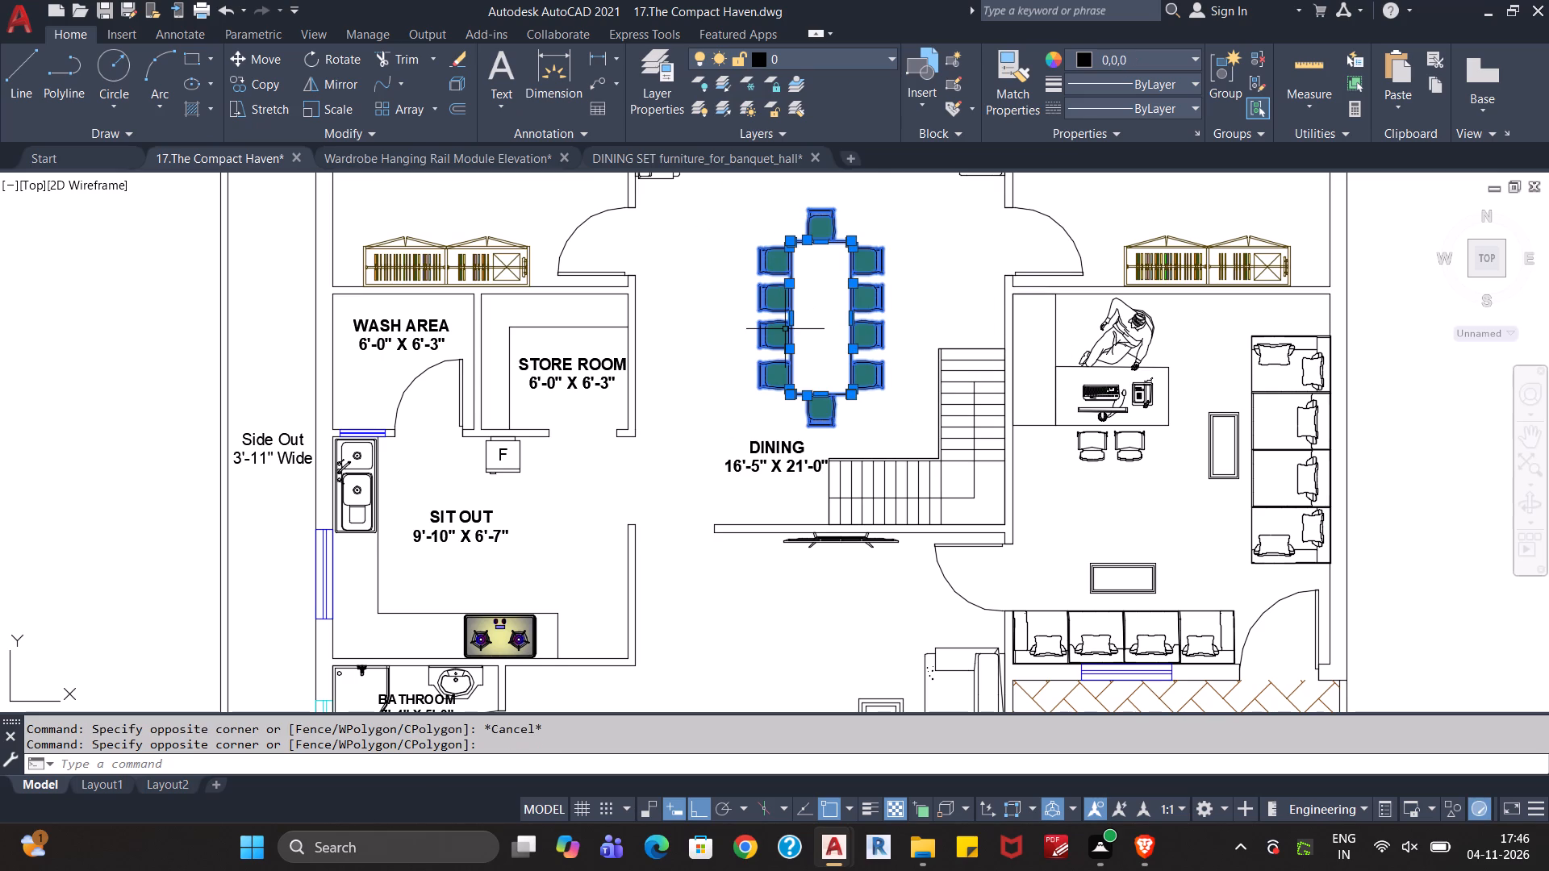
{"action": "type", "text": "bloc"}
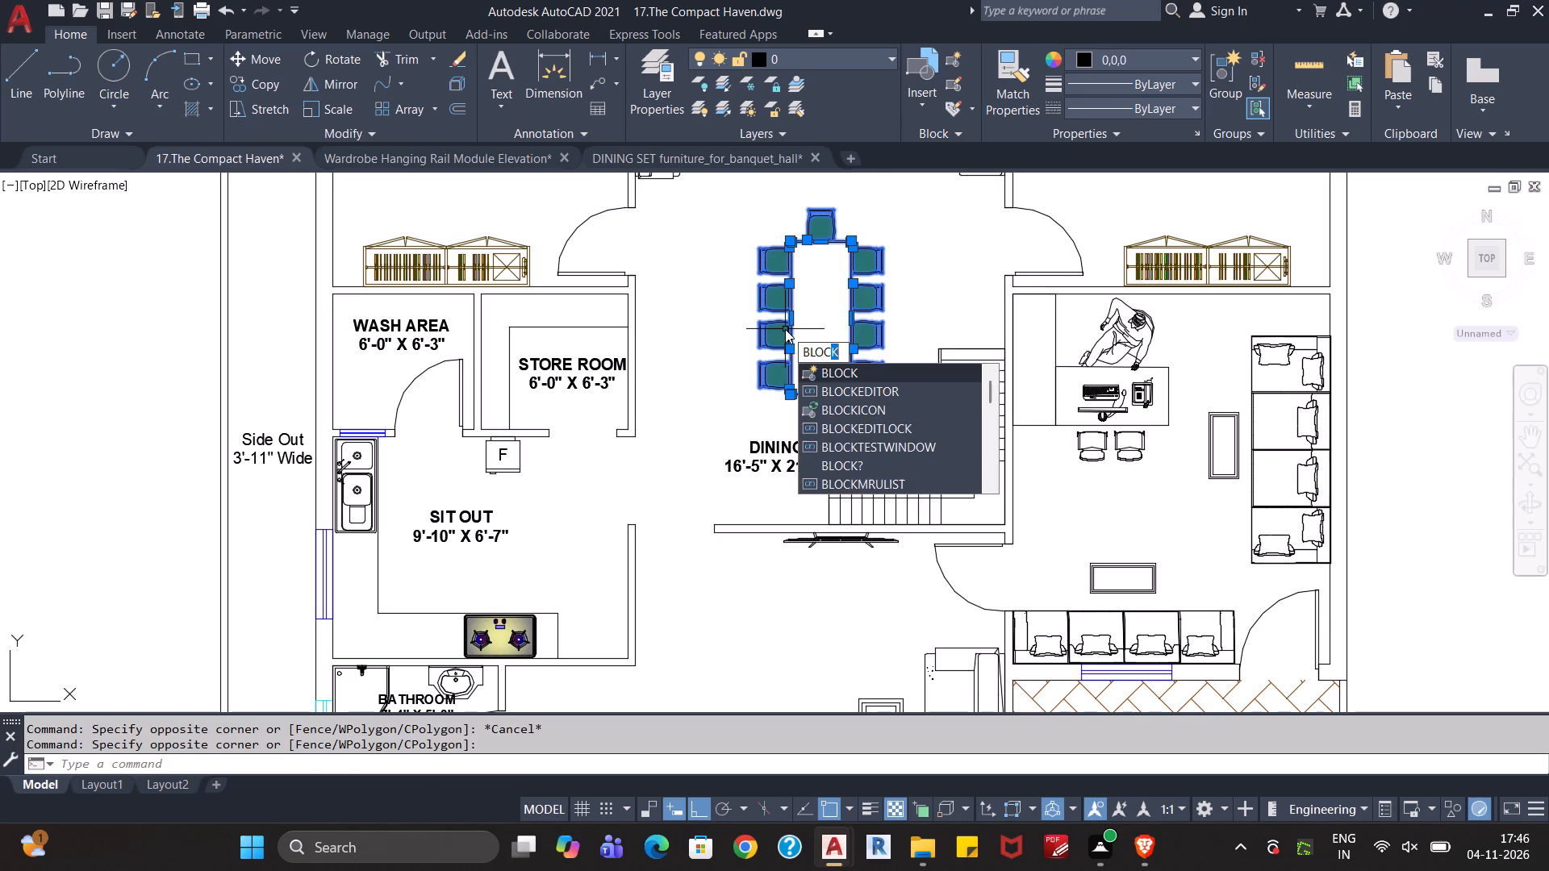
{"action": "key", "text": "Return"}
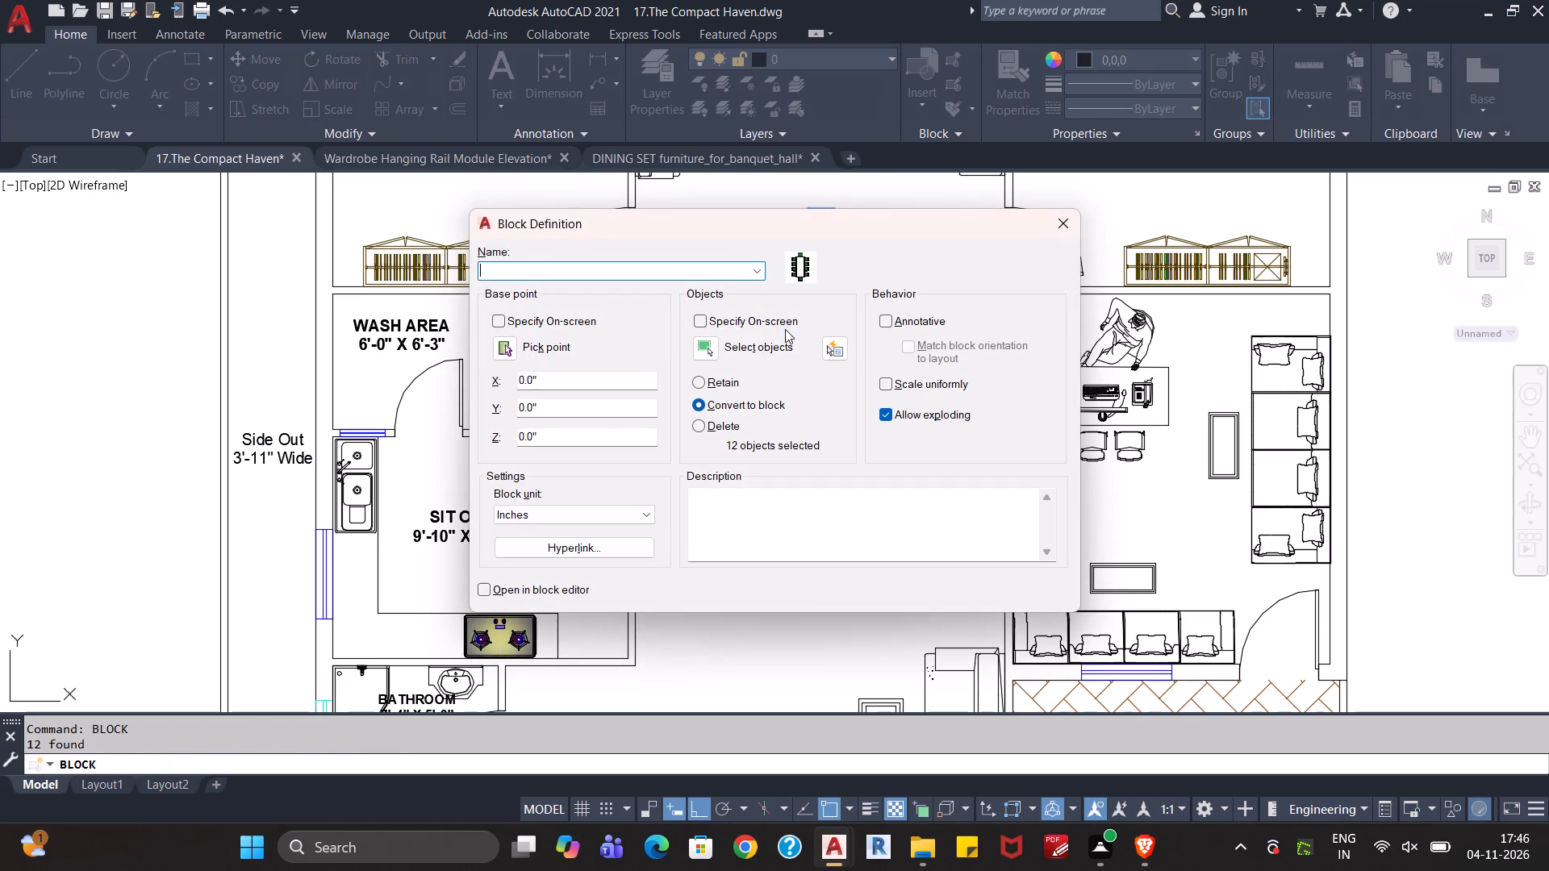
{"action": "type", "text": "Di"}
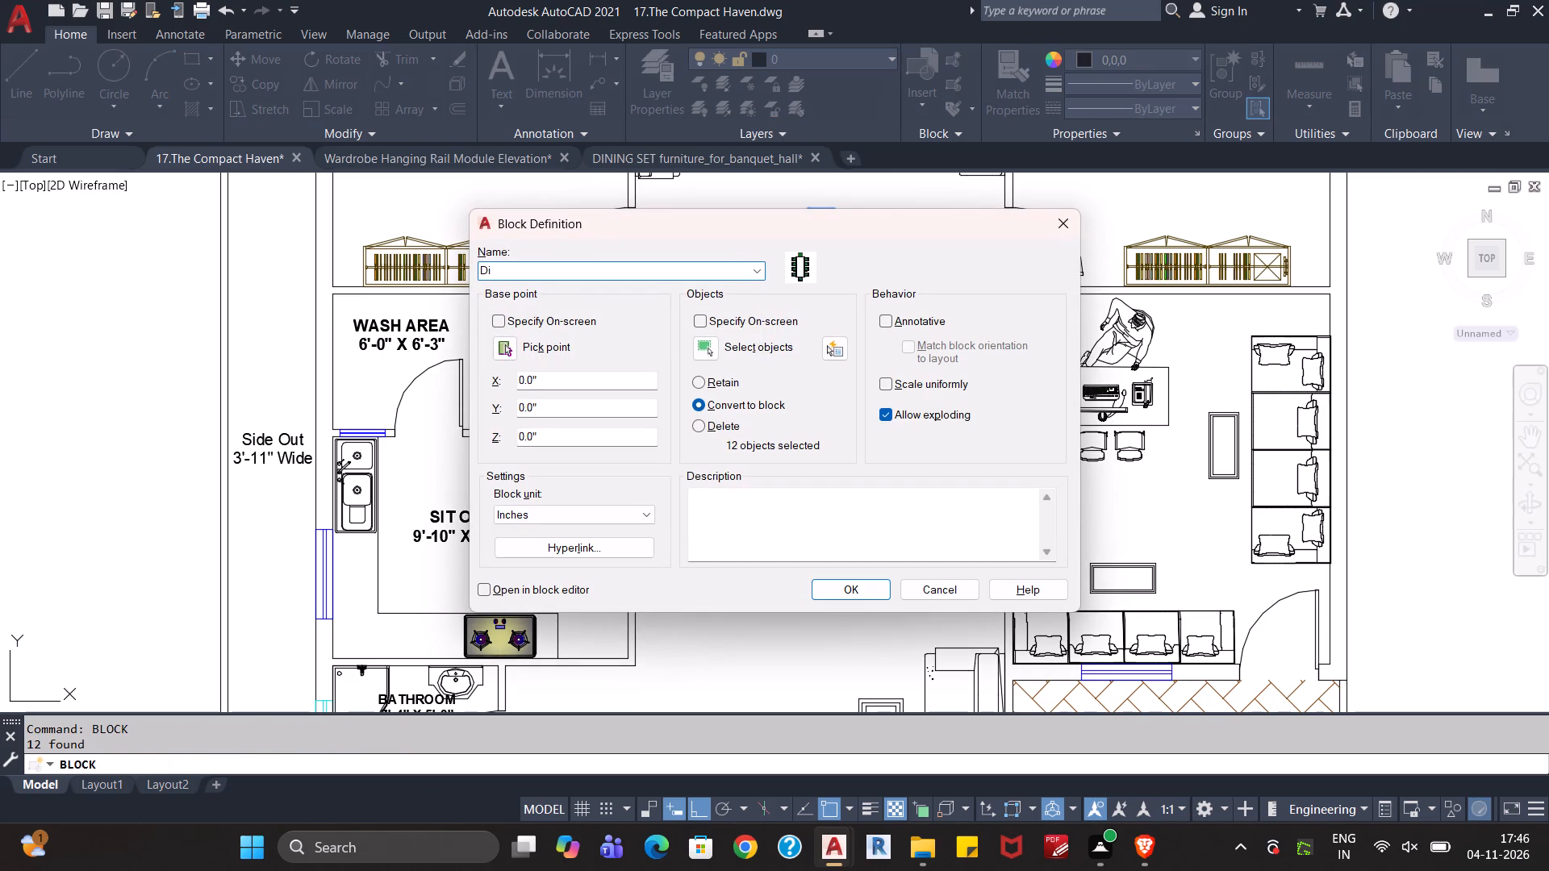
{"action": "type", "text": "ning"}
{"action": "key", "text": "space"}
{"action": "type", "text": "Ta"}
{"action": "key", "text": "b"}
{"action": "type", "text": "le"}
{"action": "key", "text": "space"}
{"action": "type", "text": "1"}
{"action": "key", "text": "Return"}
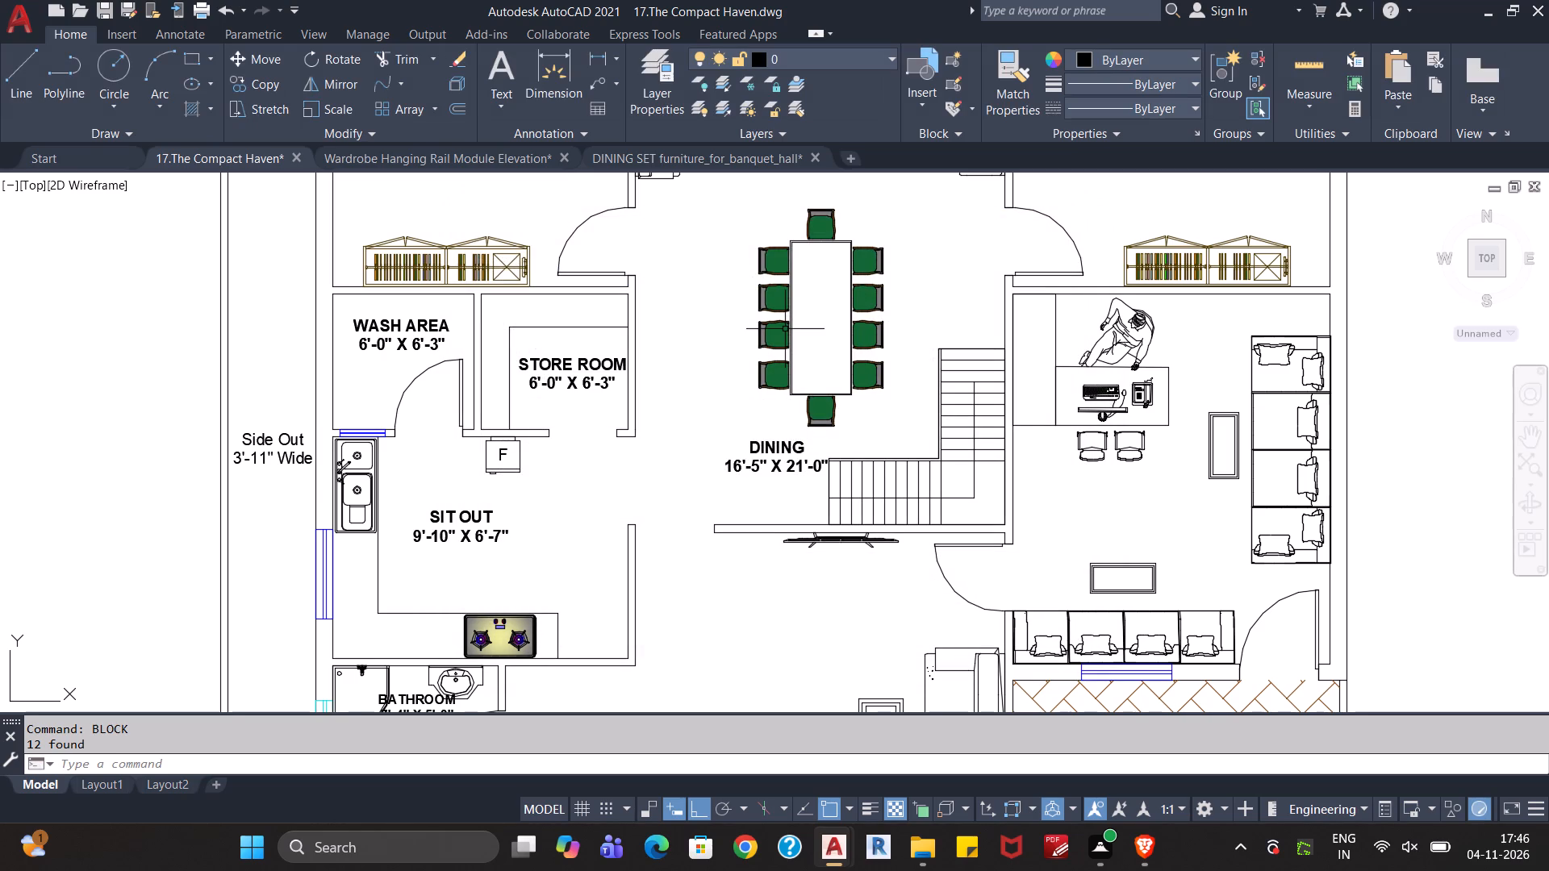
Open the "Dining Table 1" block definition in the block editor.
{"action": "double_click", "coordinate": [851, 303]}
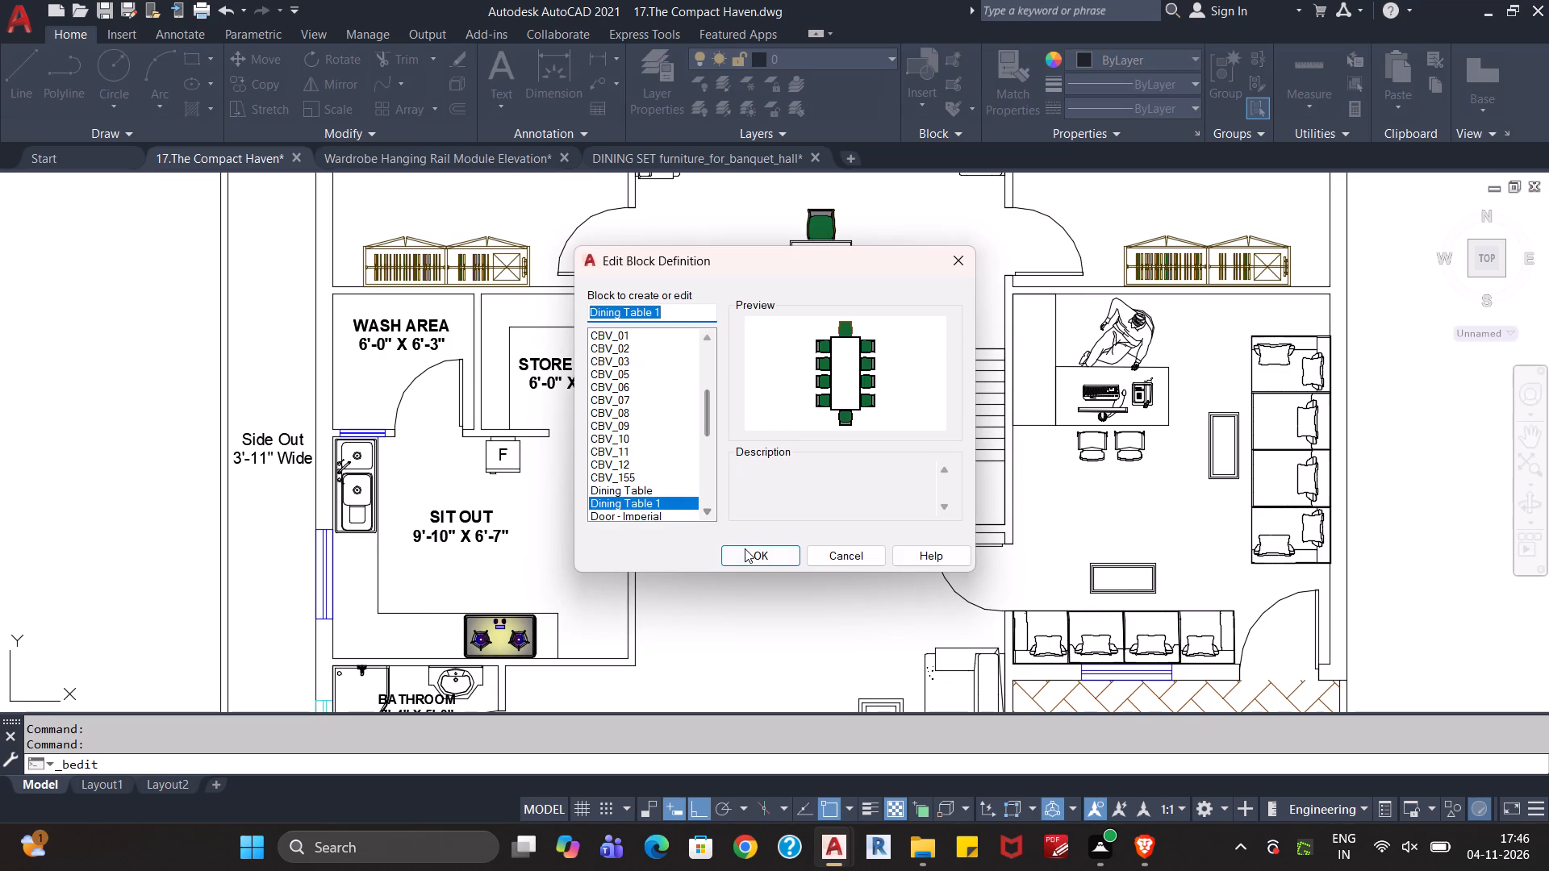
{"action": "scroll", "coordinate": [691, 478], "scroll_direction": "down", "scroll_amount": 2}
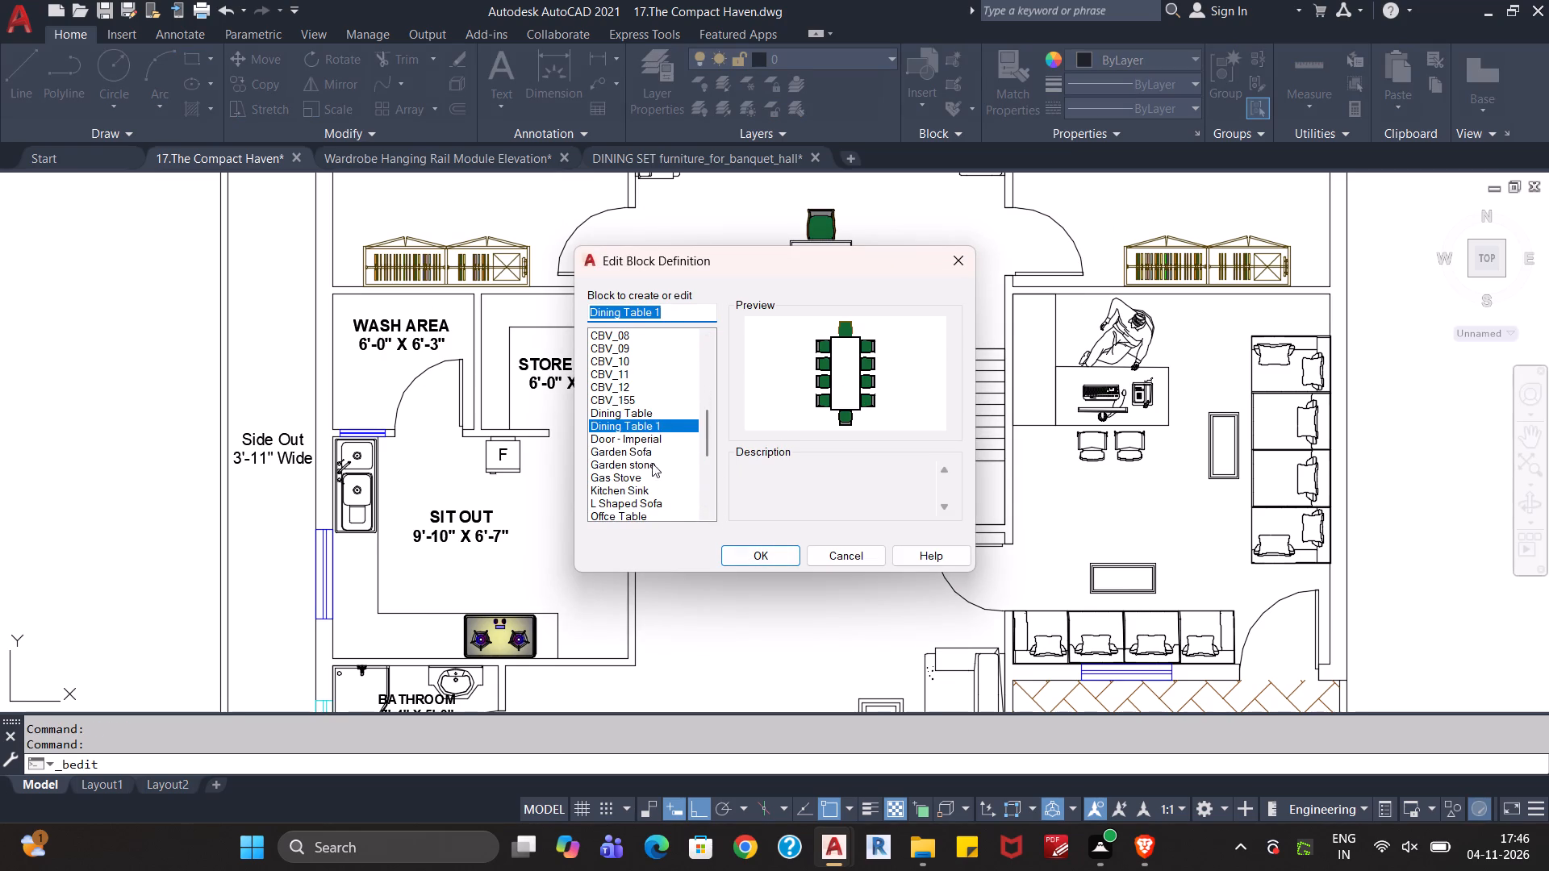
{"action": "left_click", "coordinate": [652, 411]}
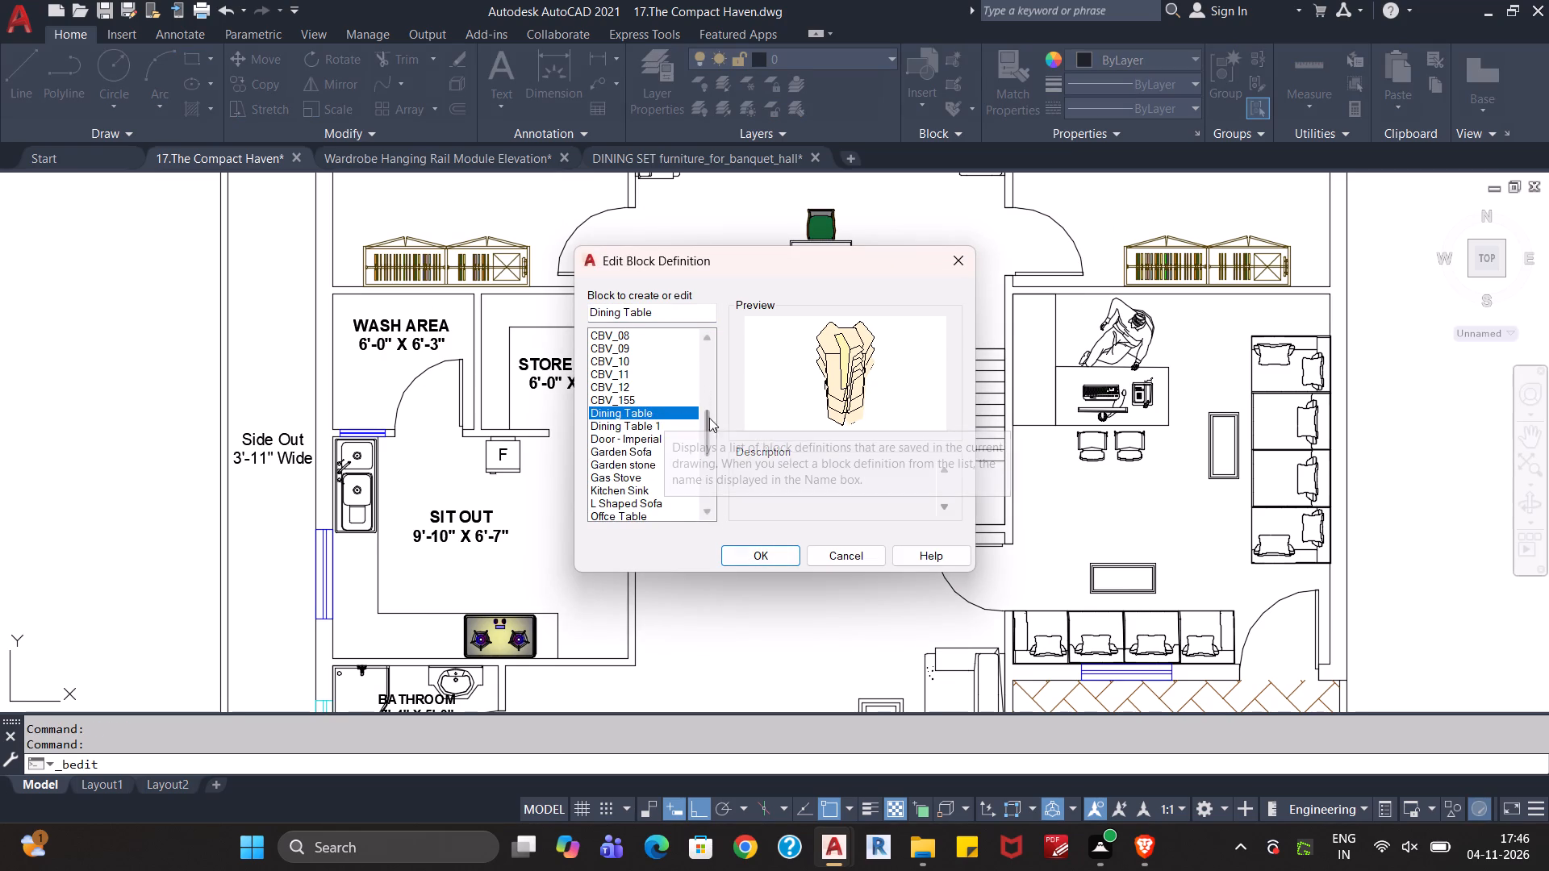
{"action": "right_click", "coordinate": [649, 410]}
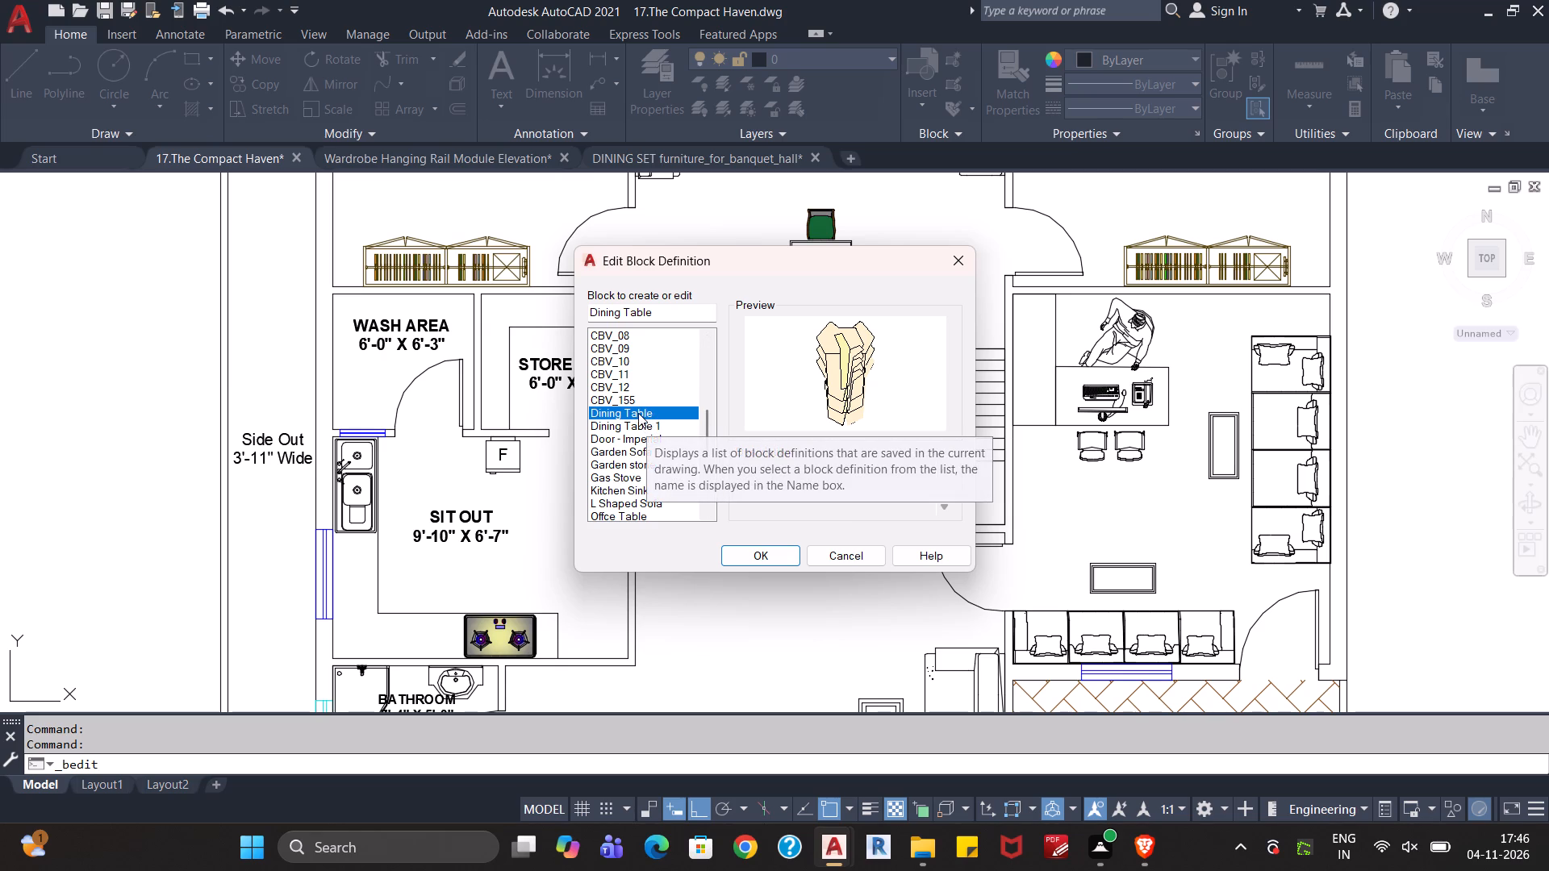
{"action": "right_click", "coordinate": [638, 413]}
{"action": "right_click", "coordinate": [638, 413]}
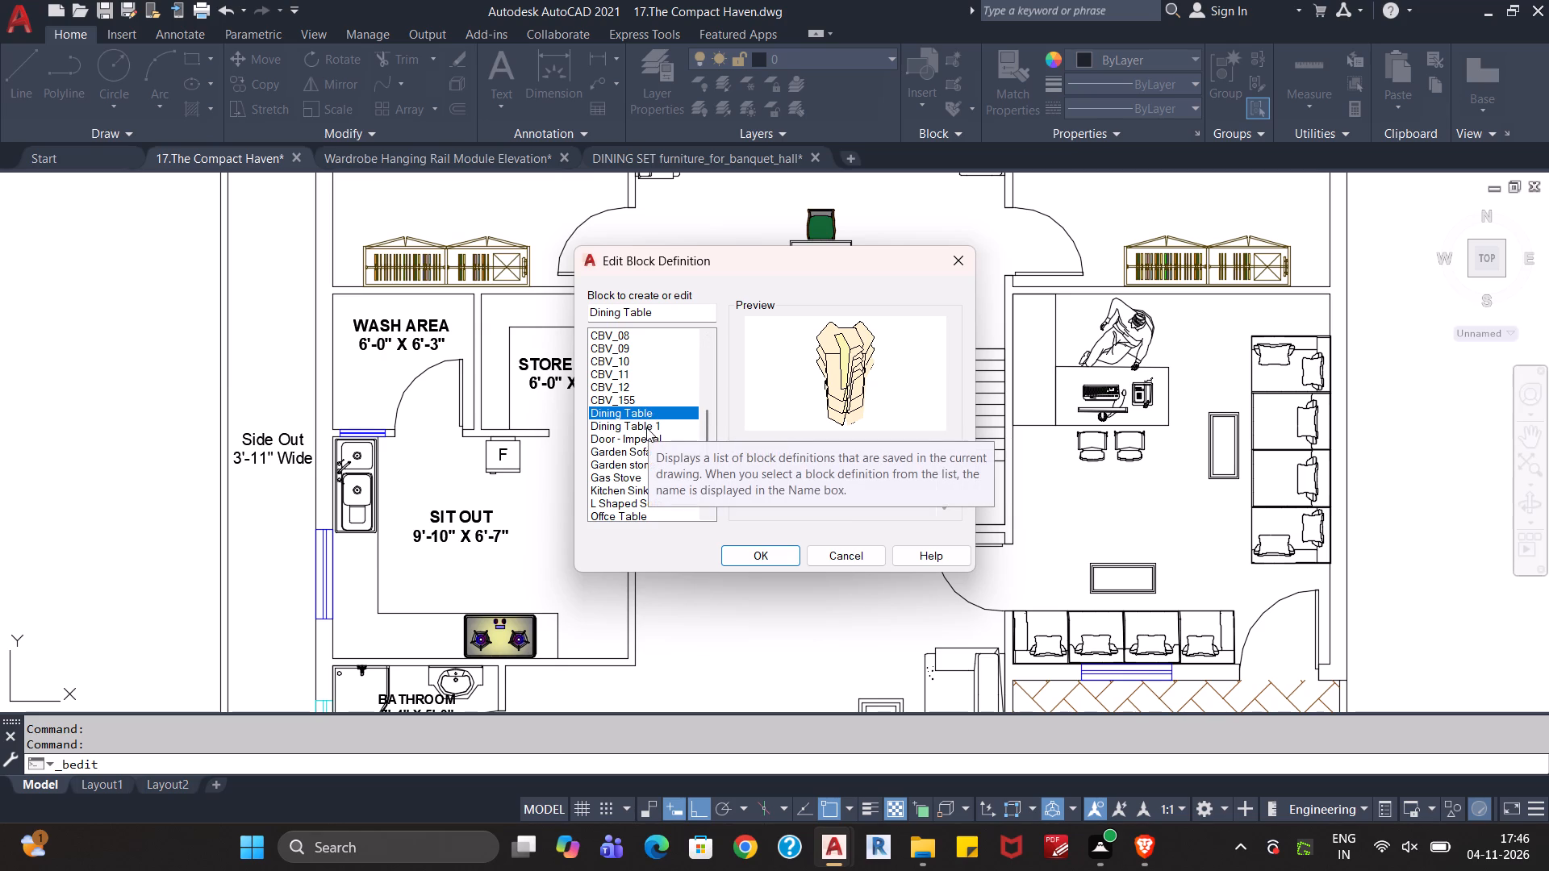
{"action": "left_click", "coordinate": [646, 429]}
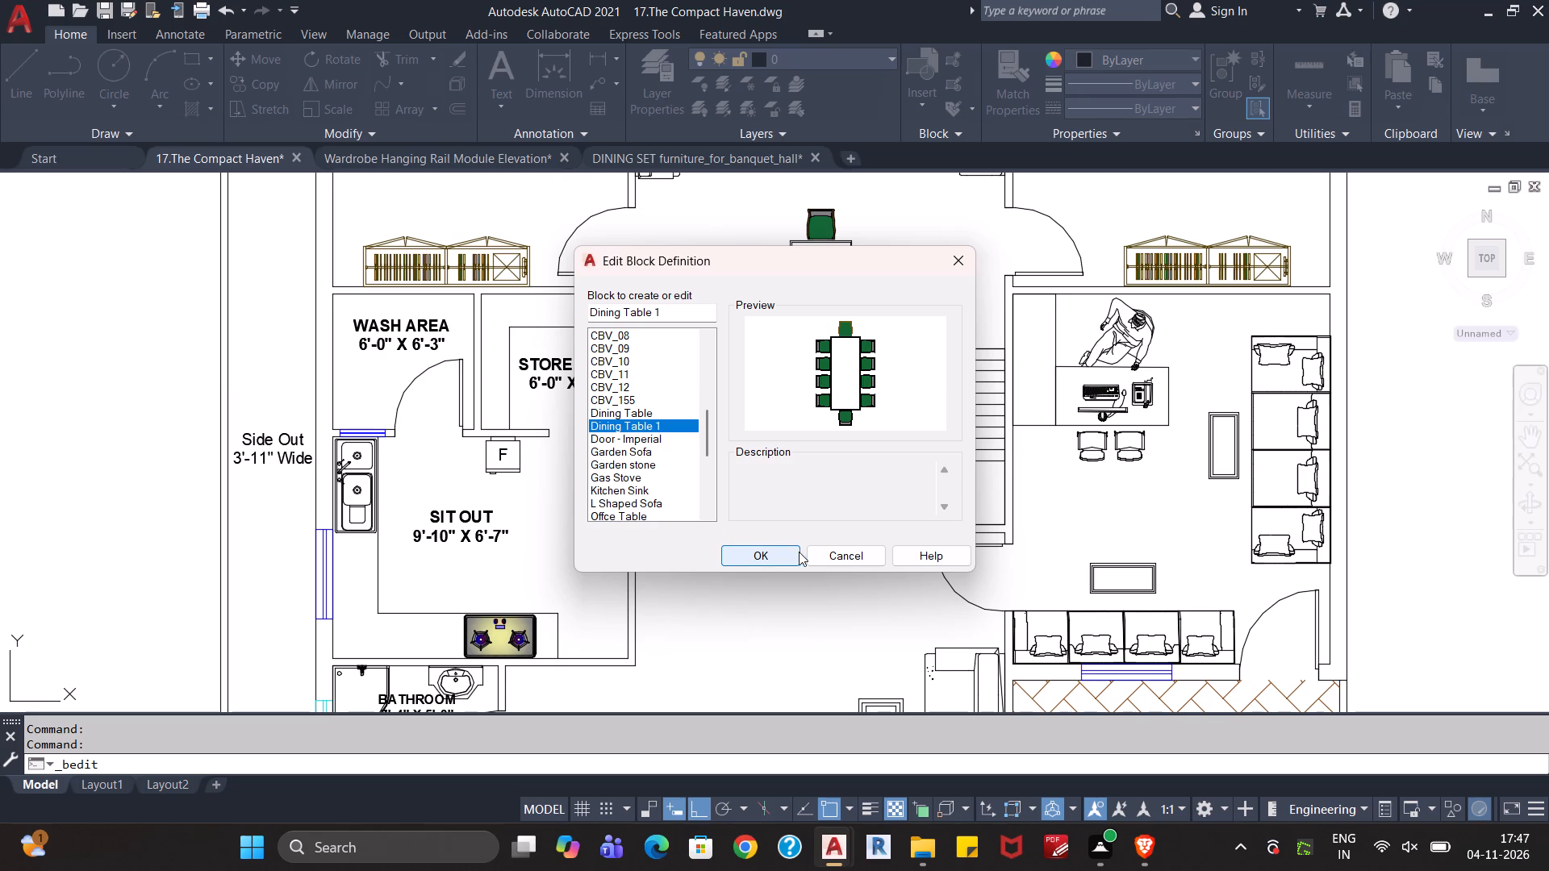
{"action": "left_click", "coordinate": [750, 549]}
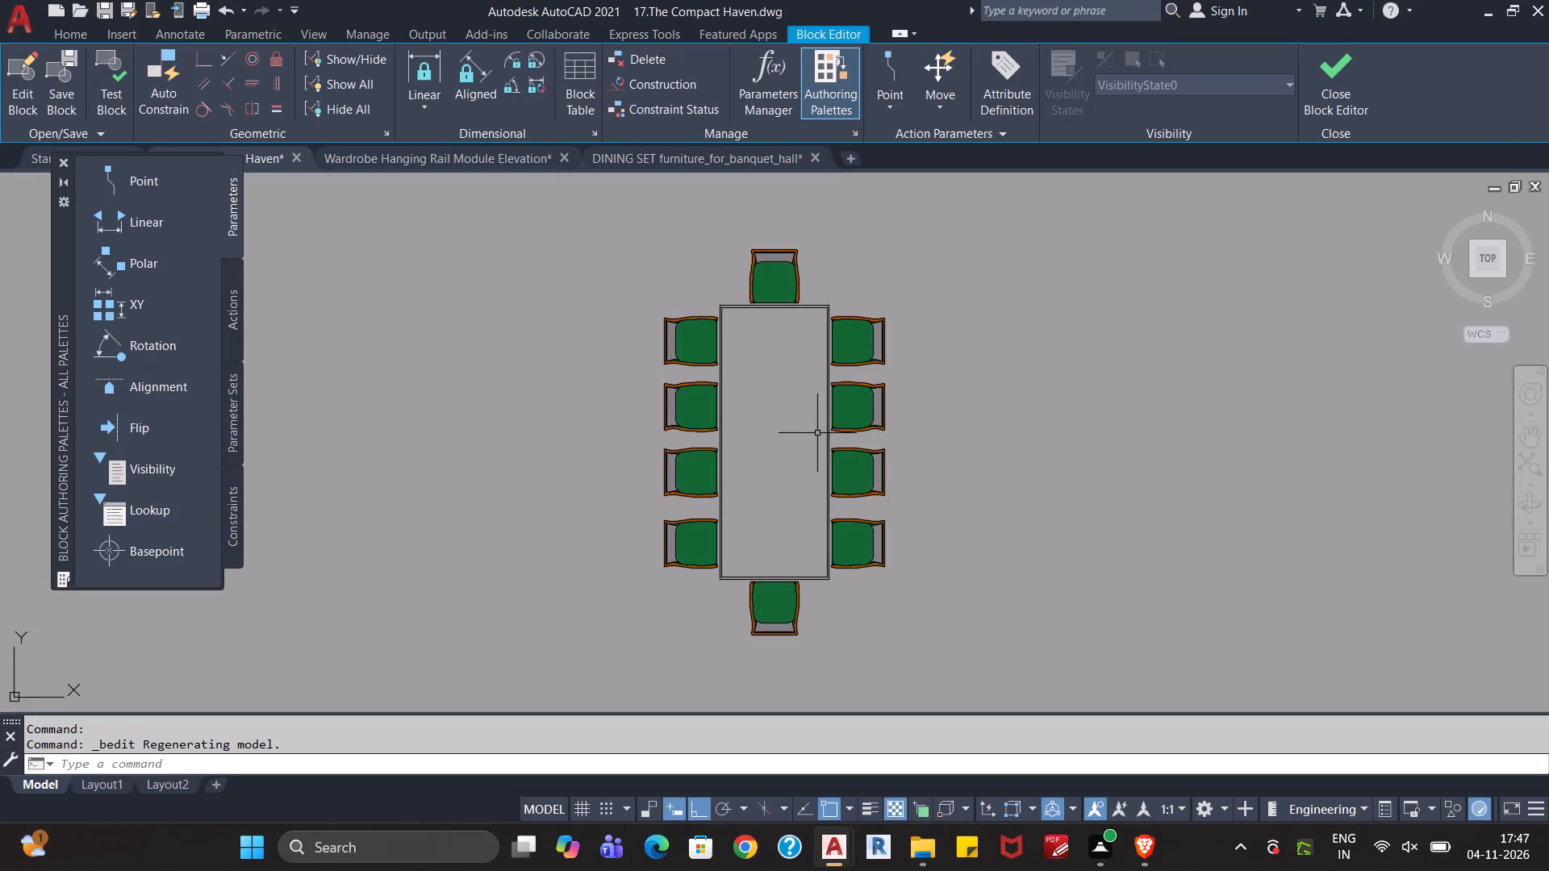
{"action": "key", "text": "Escape"}
{"action": "key", "text": "Escape"}
{"action": "double_click", "coordinate": [829, 410]}
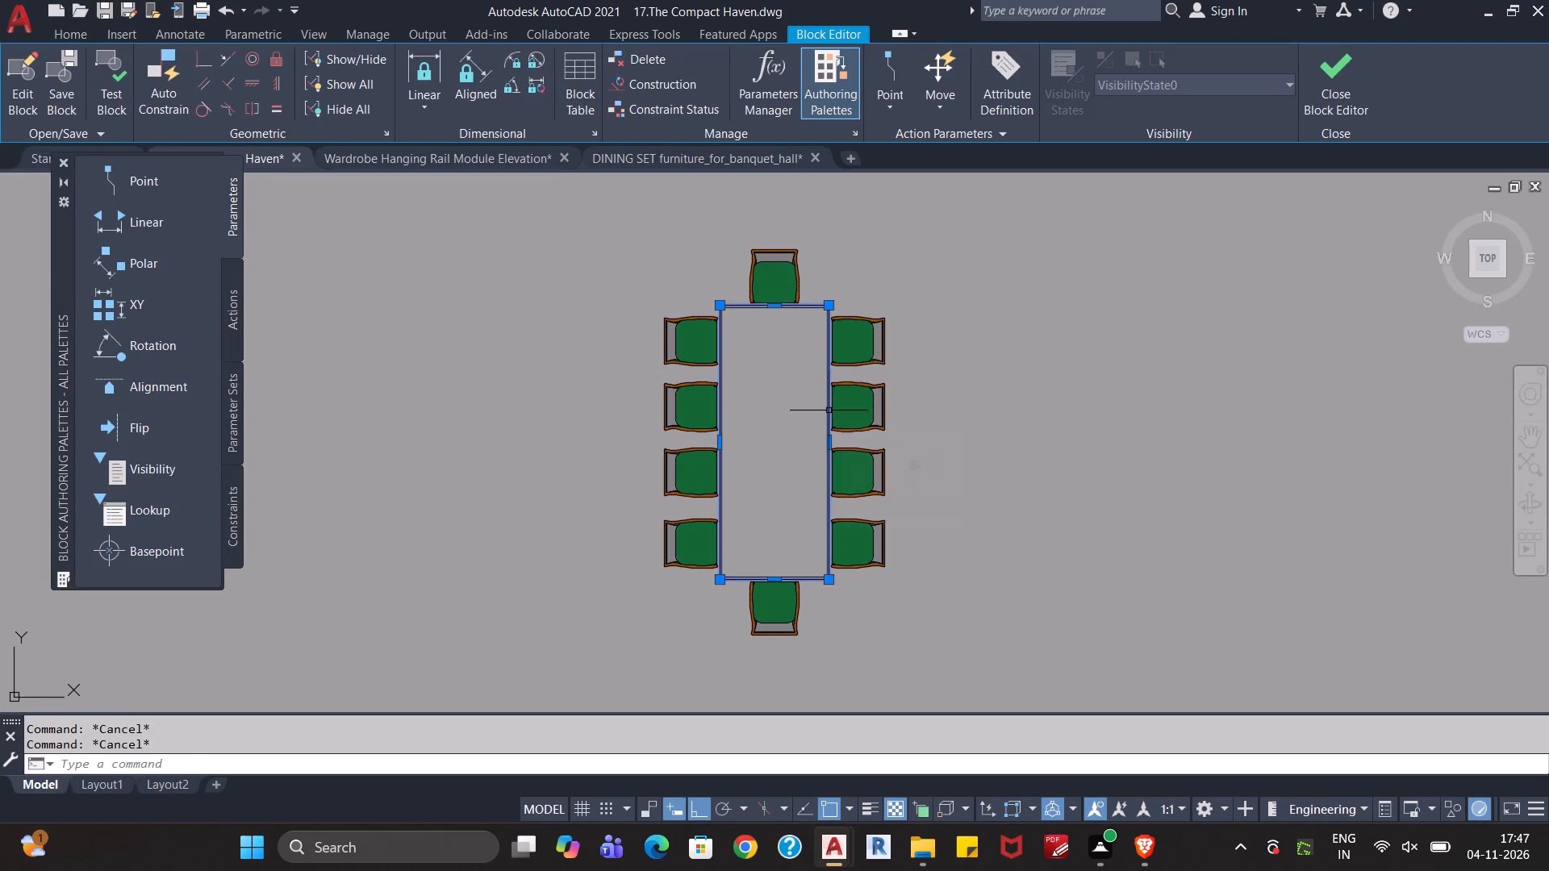
{"action": "key", "text": "Escape"}
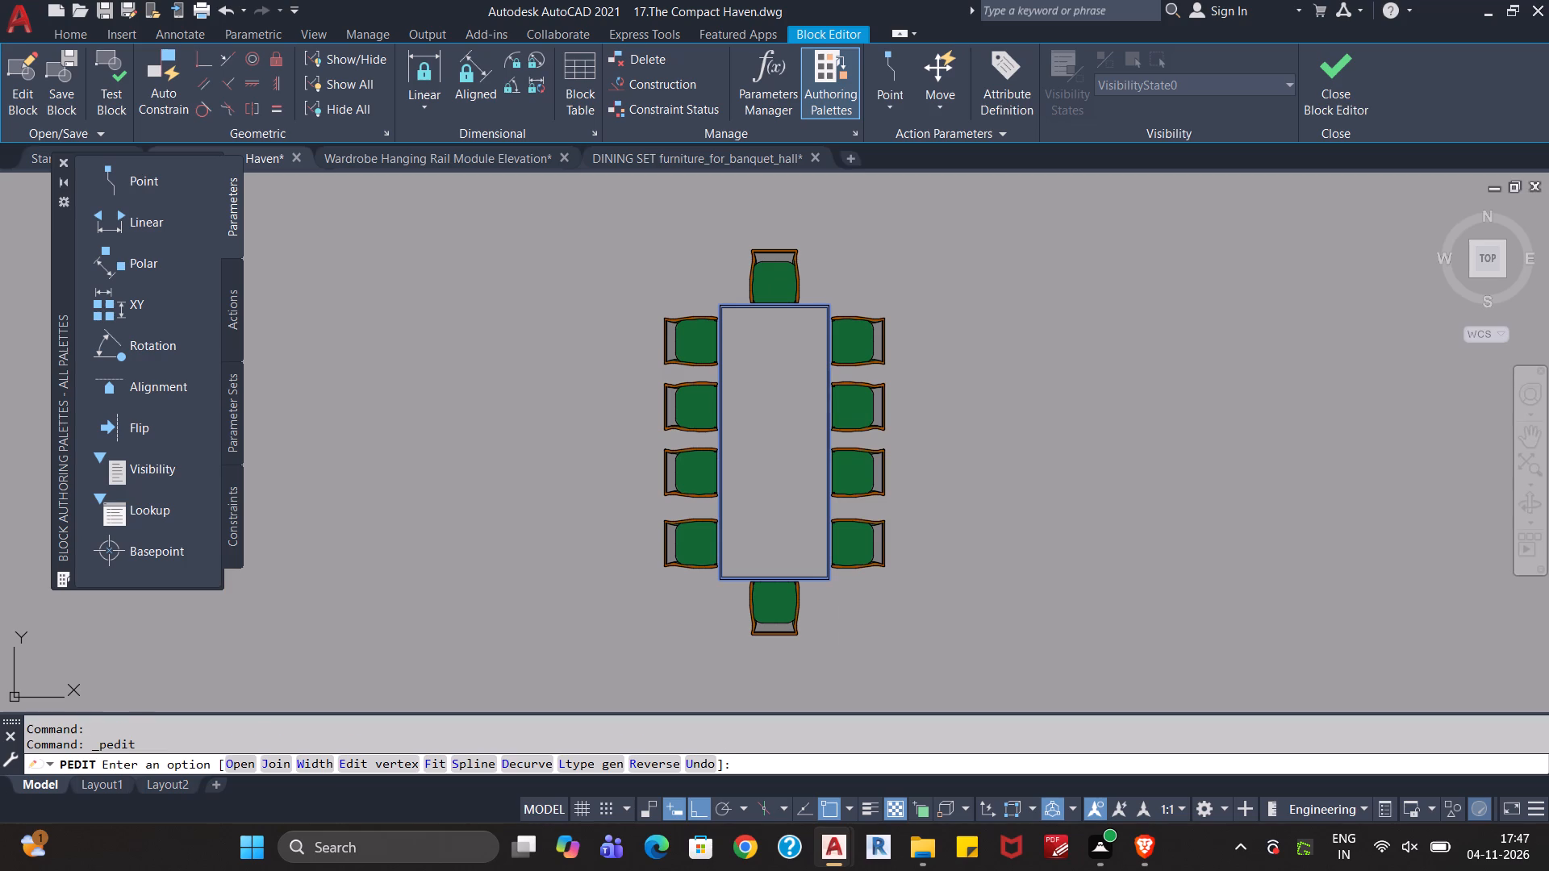
{"action": "key", "text": "Escape"}
Fill the tabletop with a gradient hatch running from green 0,107,0 to cream 254,234,185.
{"action": "type", "text": "ha"}
{"action": "key", "text": "Return"}
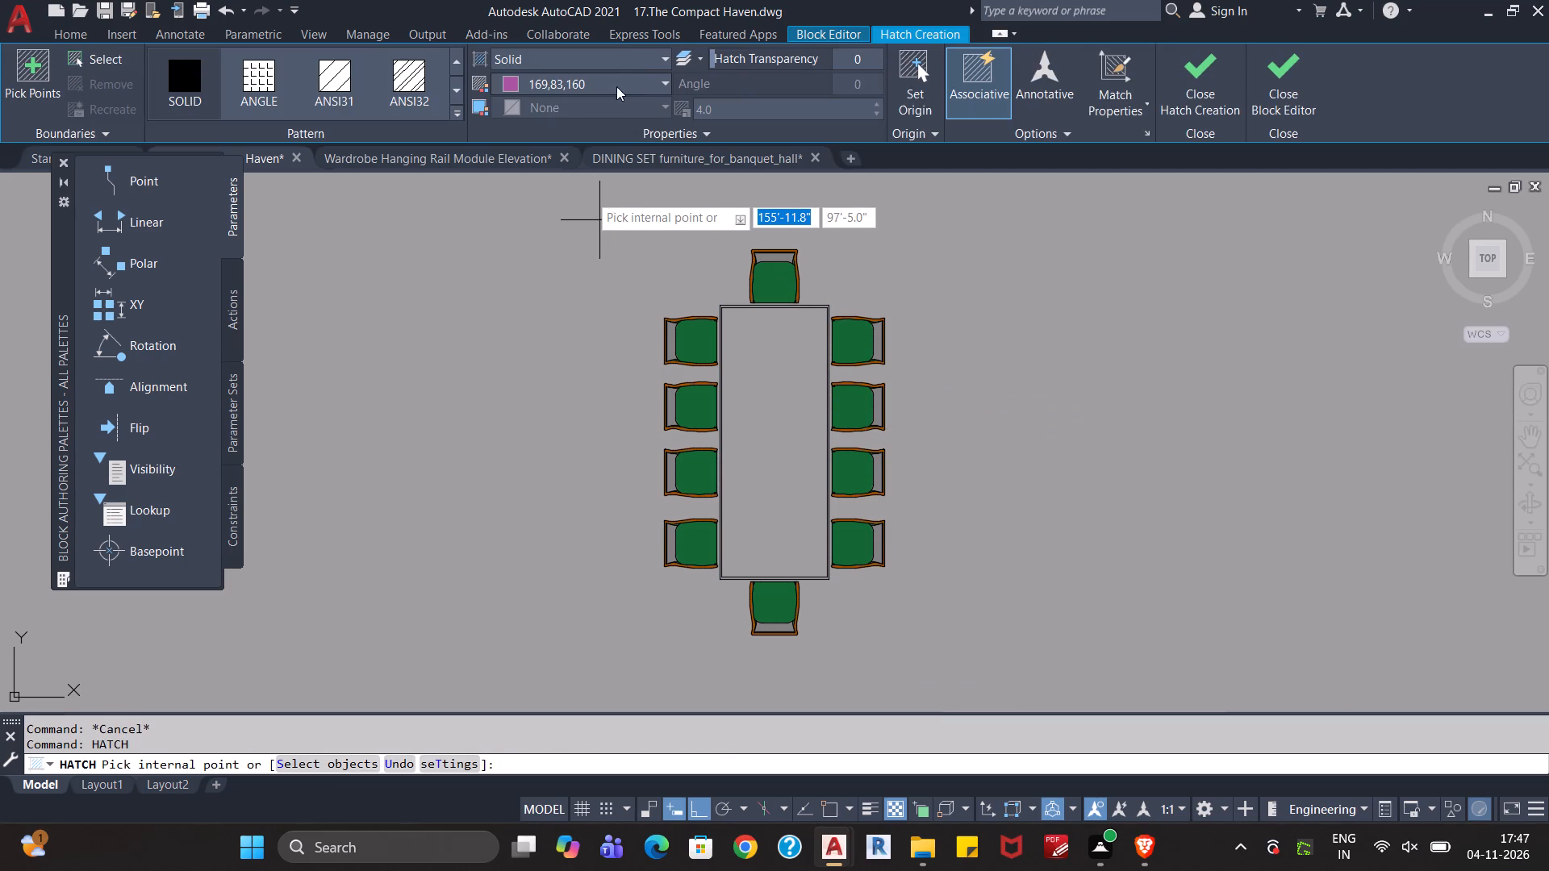
{"action": "left_click", "coordinate": [651, 62]}
{"action": "left_click", "coordinate": [600, 109]}
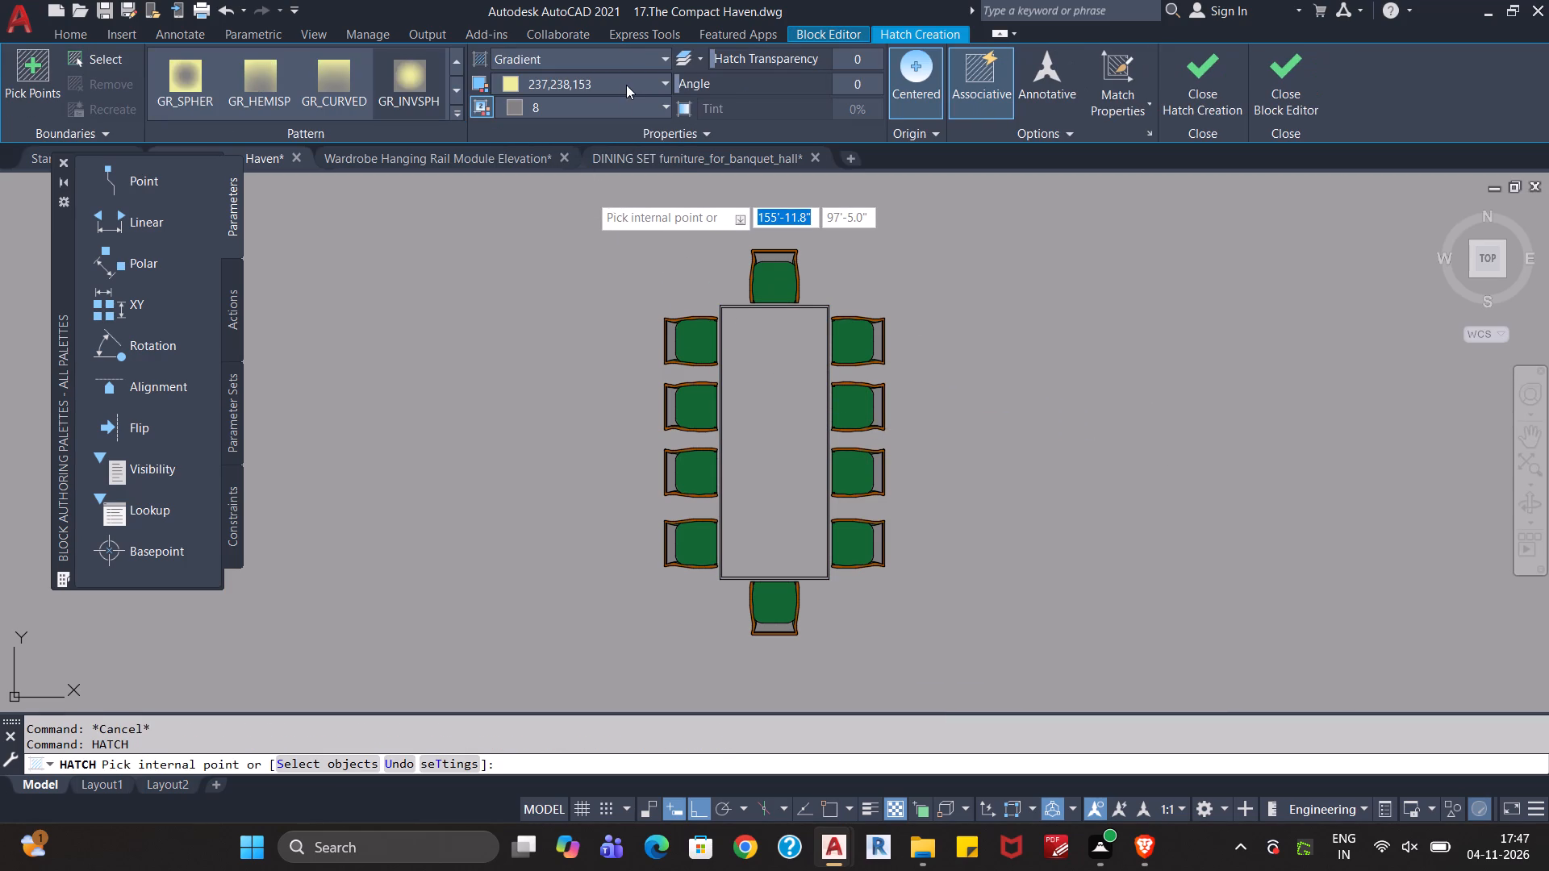
{"action": "left_click", "coordinate": [626, 85]}
{"action": "left_click", "coordinate": [528, 277]}
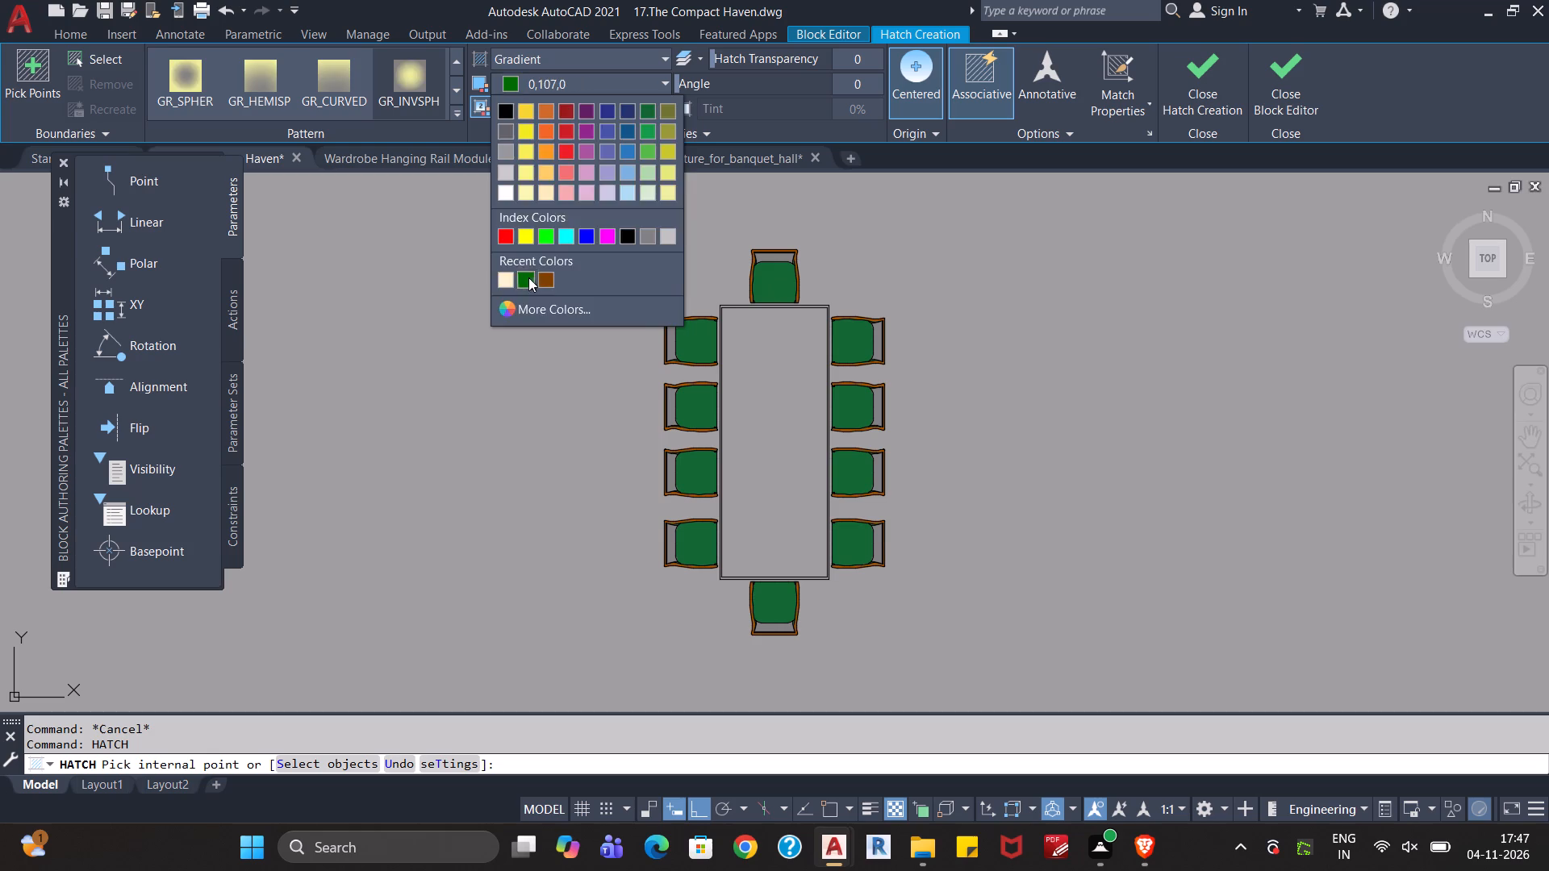
{"action": "left_click", "coordinate": [607, 114]}
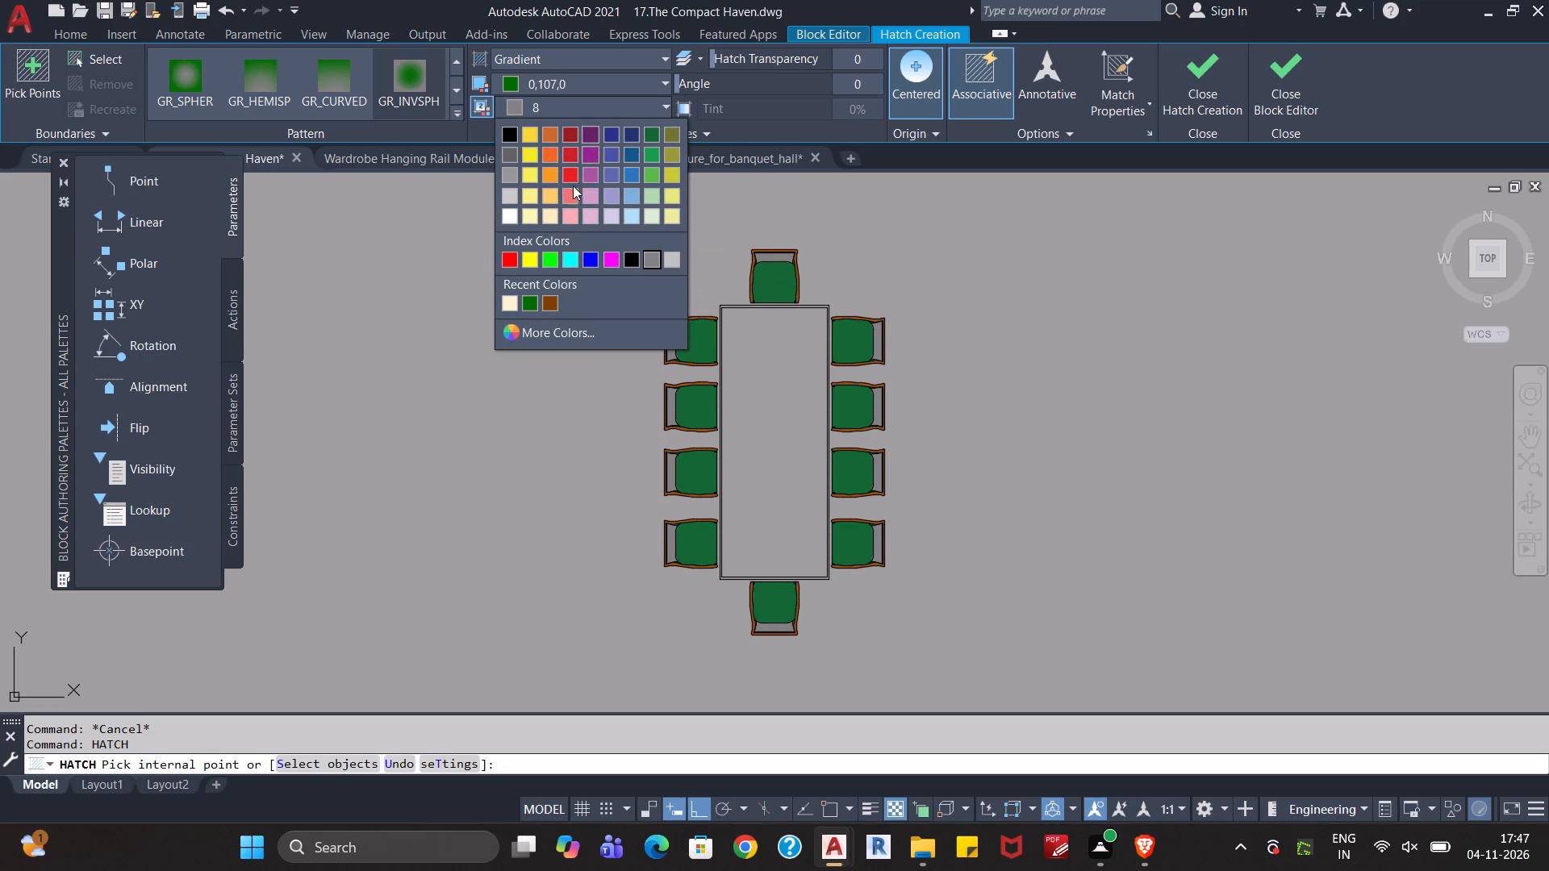
{"action": "left_click", "coordinate": [549, 220]}
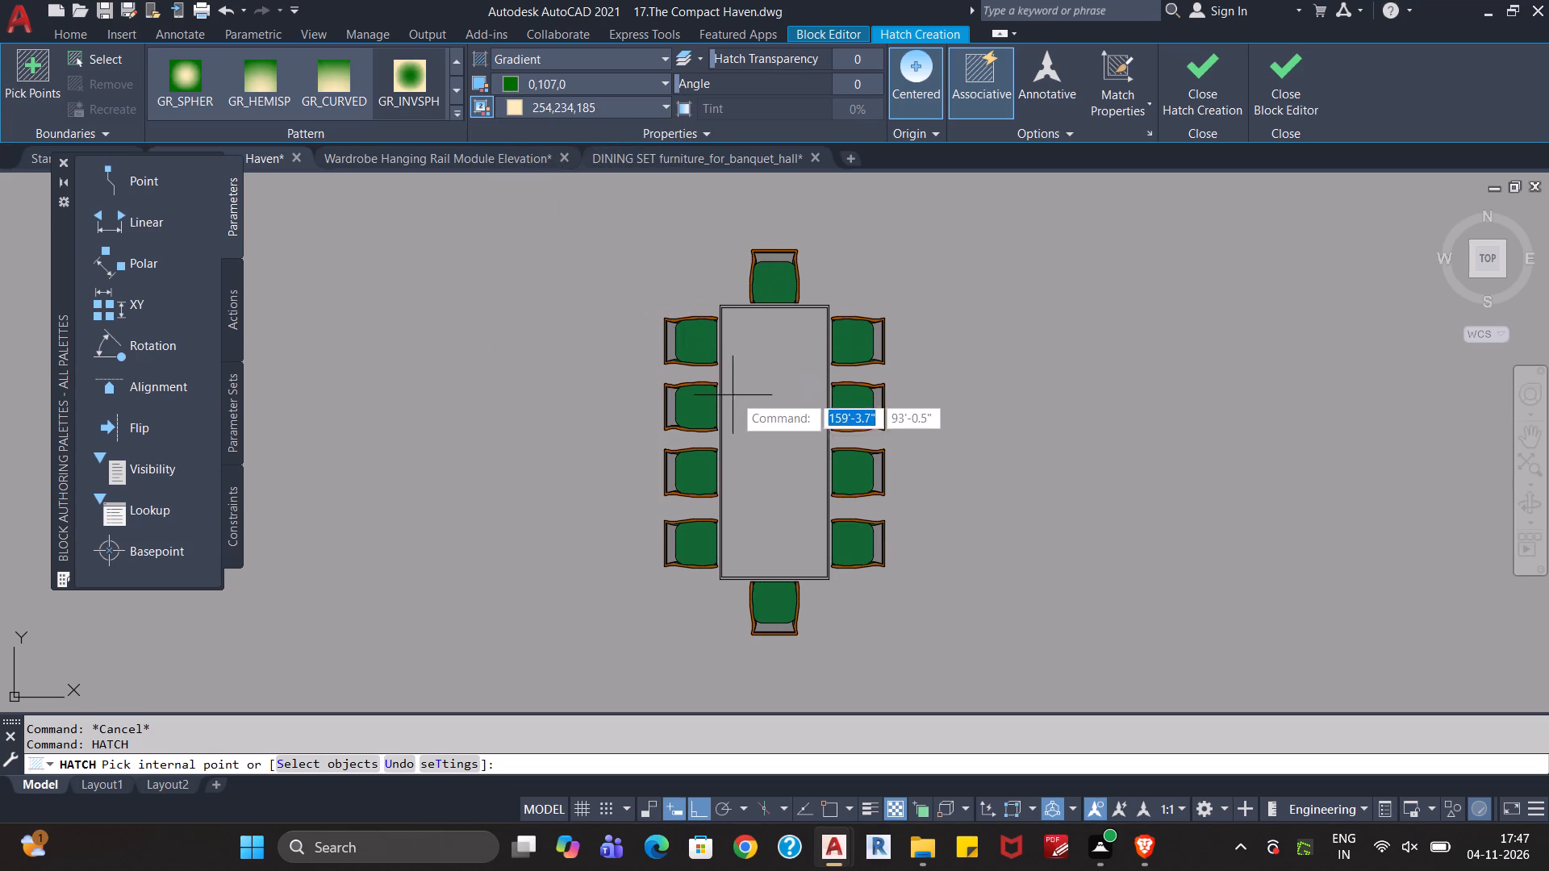
{"action": "left_click", "coordinate": [762, 400]}
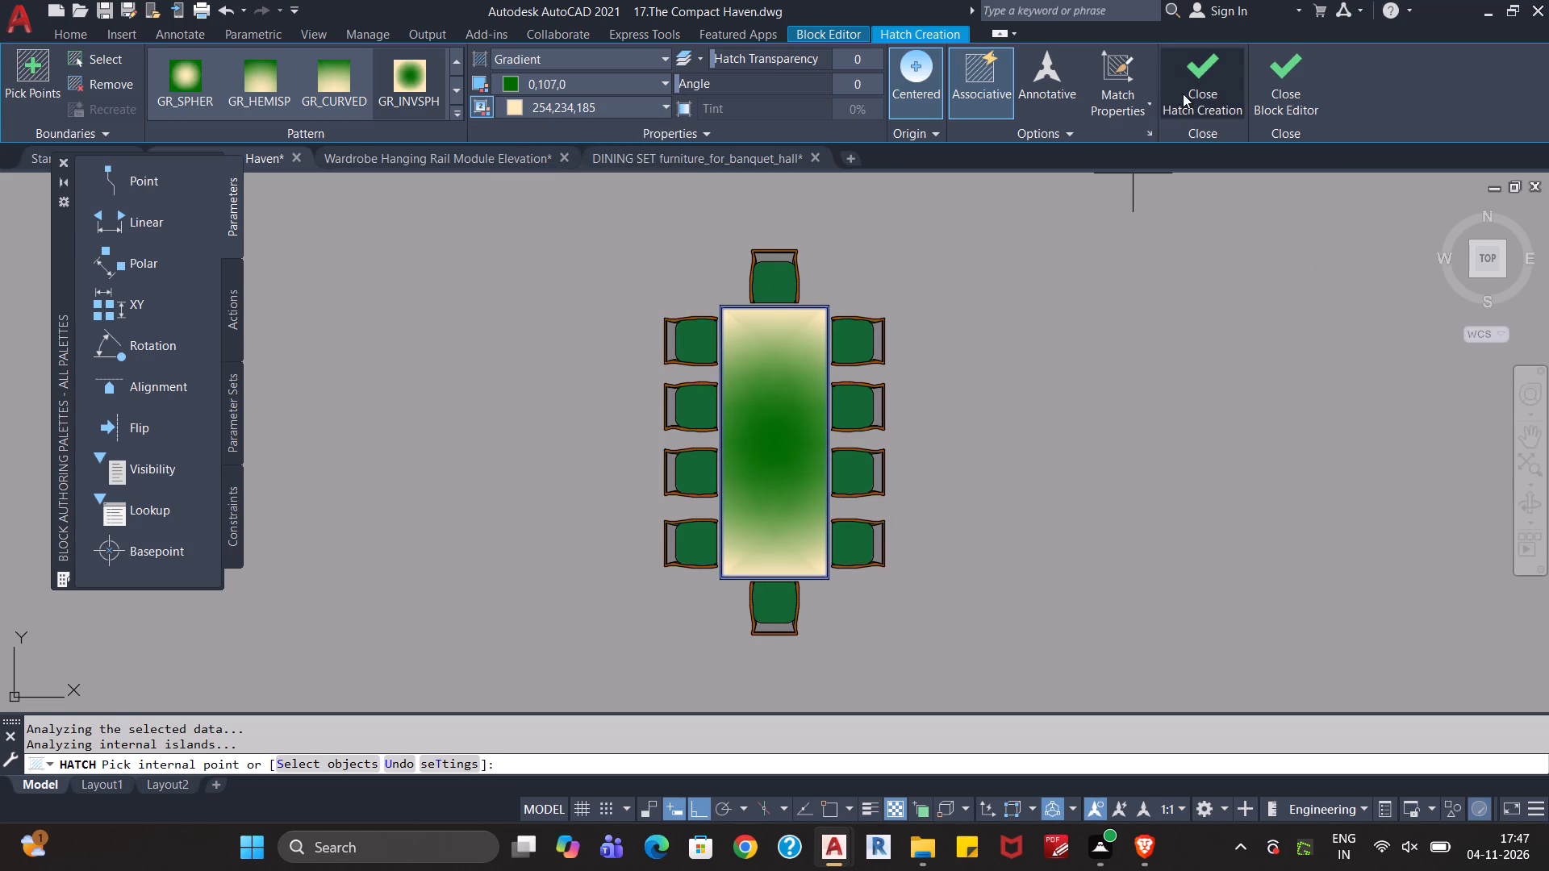
{"action": "left_click", "coordinate": [1183, 94]}
Close the block editor, saving the dining table block's changes, and return to the floor plan.
{"action": "left_click", "coordinate": [1330, 69]}
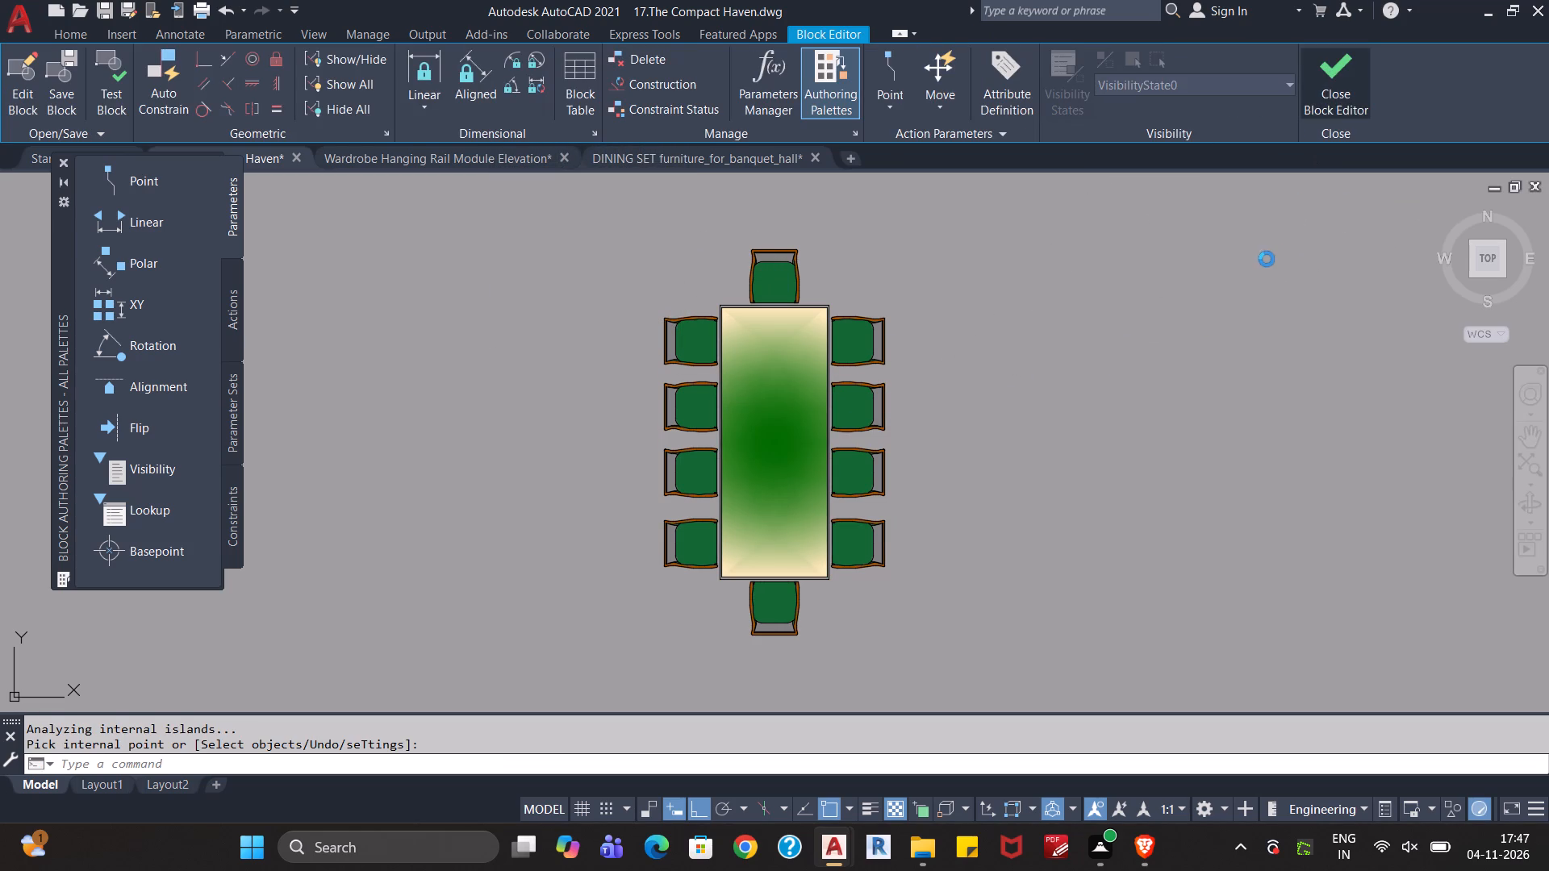
{"action": "left_click", "coordinate": [886, 368]}
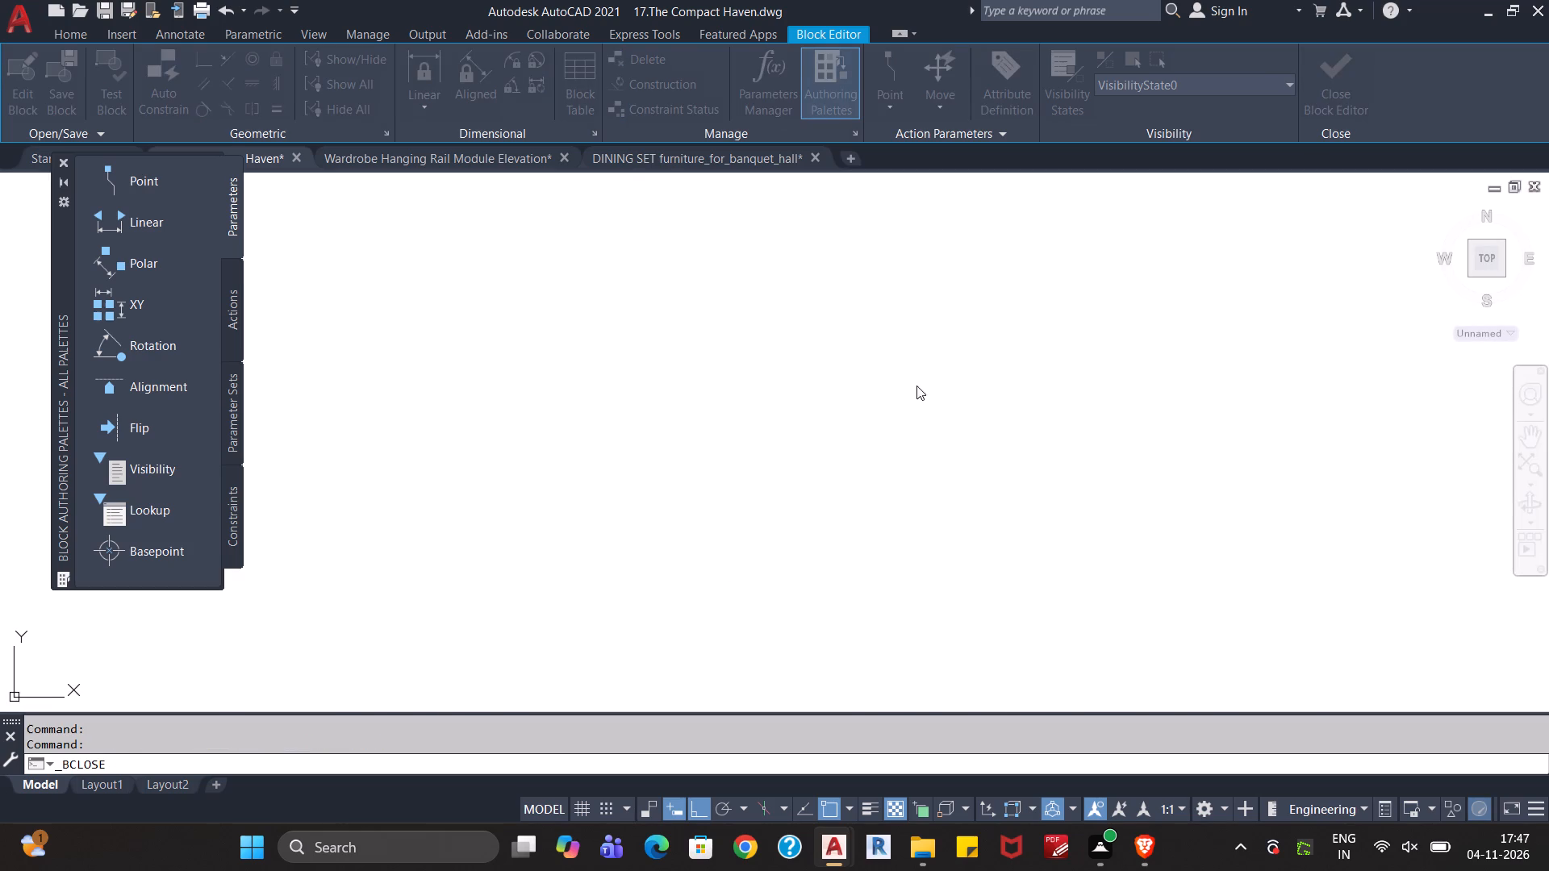
{"action": "middle_click_drag", "start_coordinate": [906, 318], "coordinate": [900, 415]}
{"action": "scroll", "coordinate": [900, 415], "scroll_direction": "down", "scroll_amount": 1}
{"action": "key", "text": "Escape"}
{"action": "key", "text": "Escape"}
{"action": "middle_click_drag", "start_coordinate": [929, 381], "coordinate": [929, 374]}
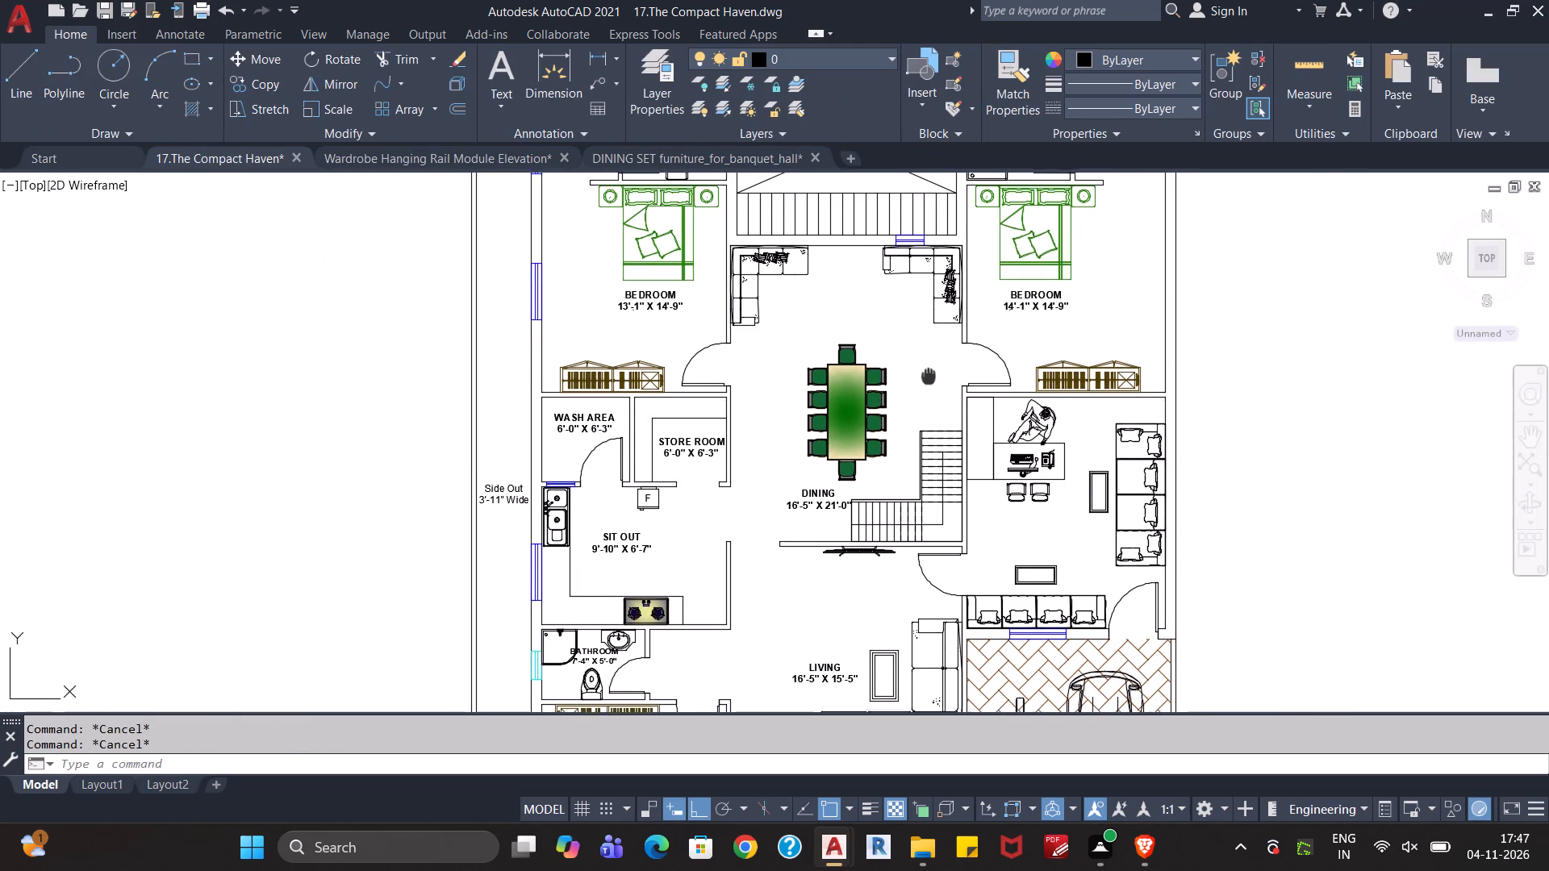
{"action": "middle_click_drag", "start_coordinate": [929, 374], "coordinate": [921, 353]}
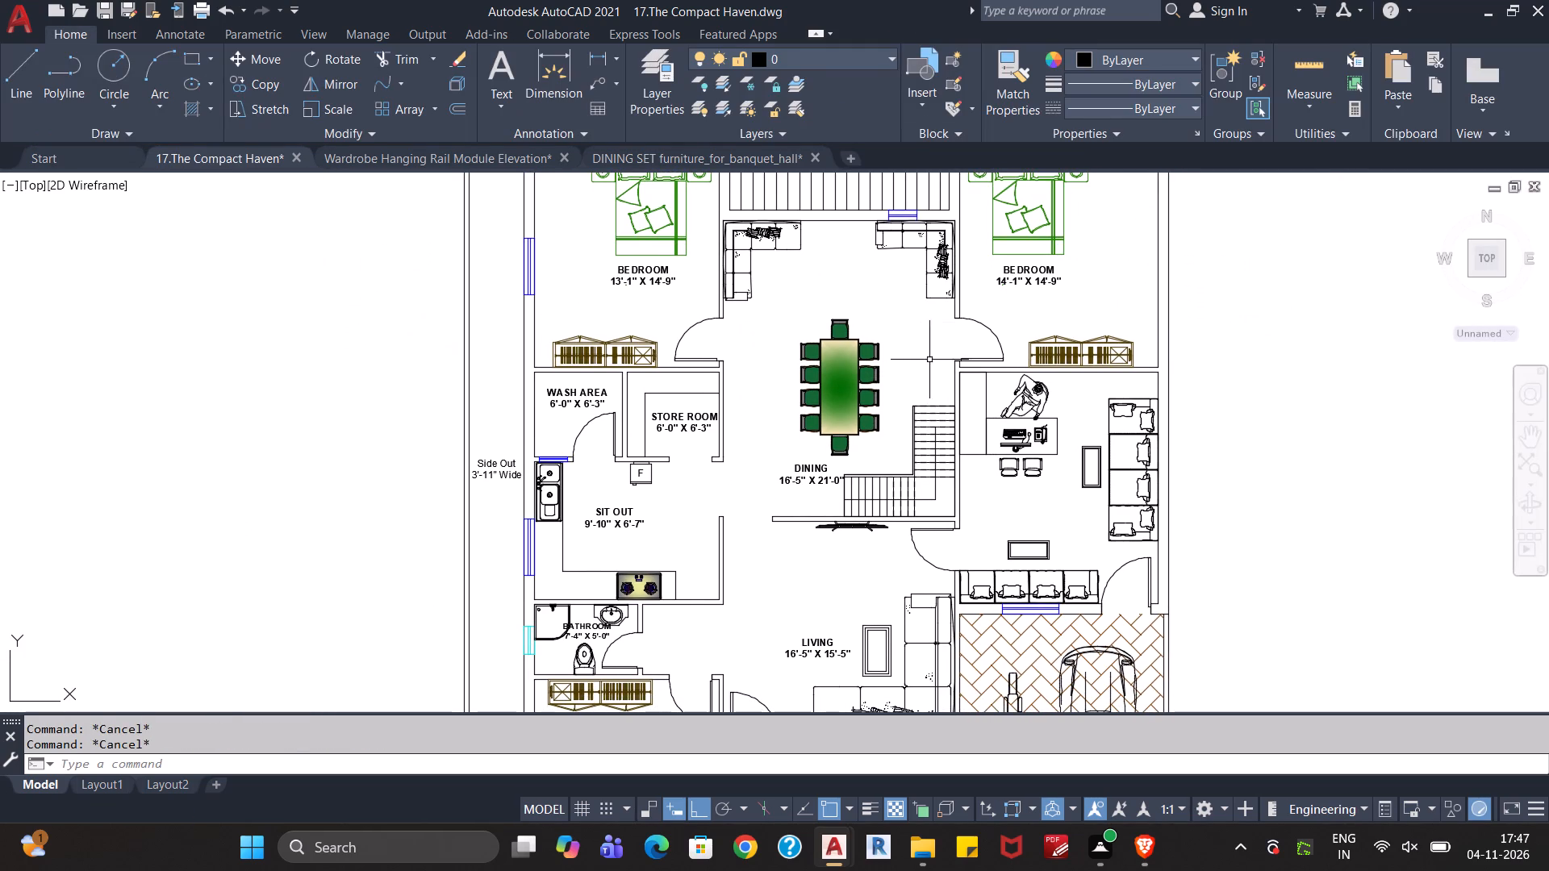
Create a new layer named "Staircase" with index colour 30.
{"action": "left_click", "coordinate": [653, 75]}
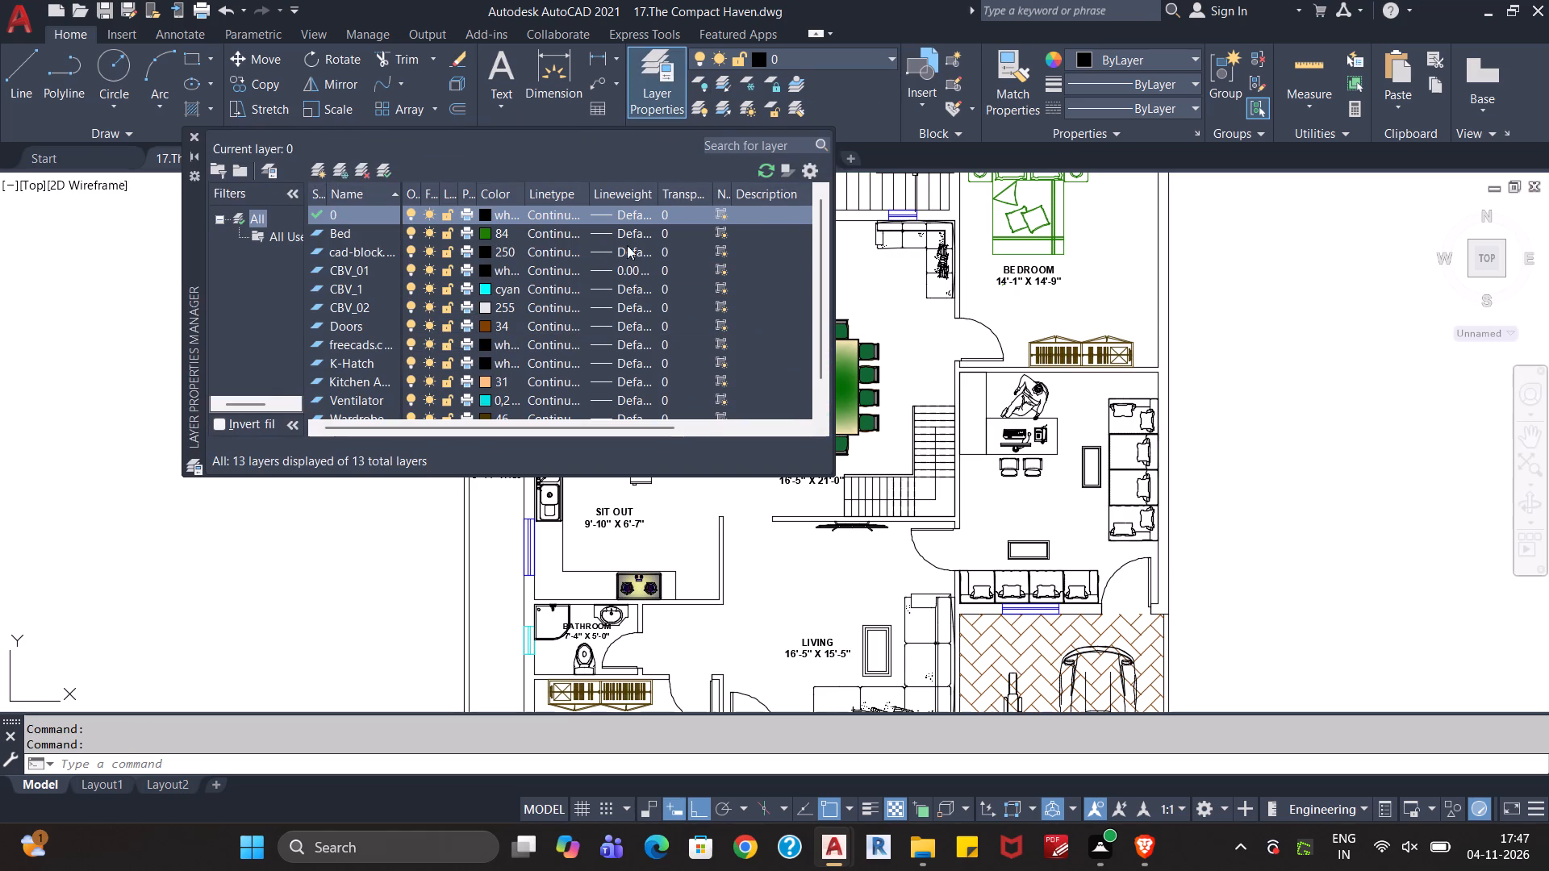
{"action": "left_click", "coordinate": [323, 165]}
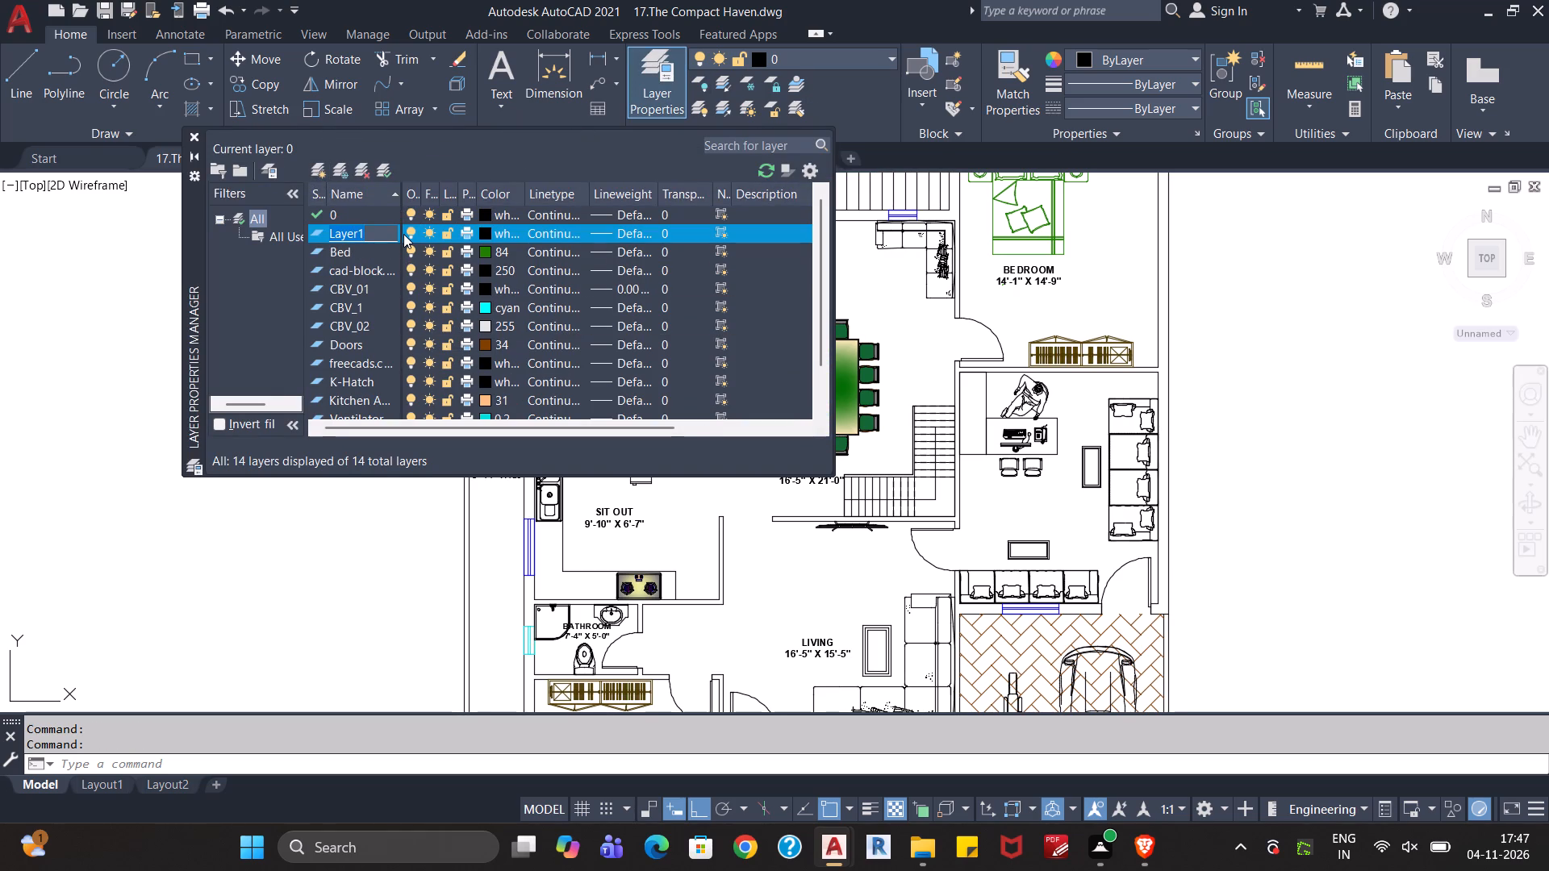
{"action": "key", "text": "shift+s"}
{"action": "type", "text": "tair"}
{"action": "type", "text": "case"}
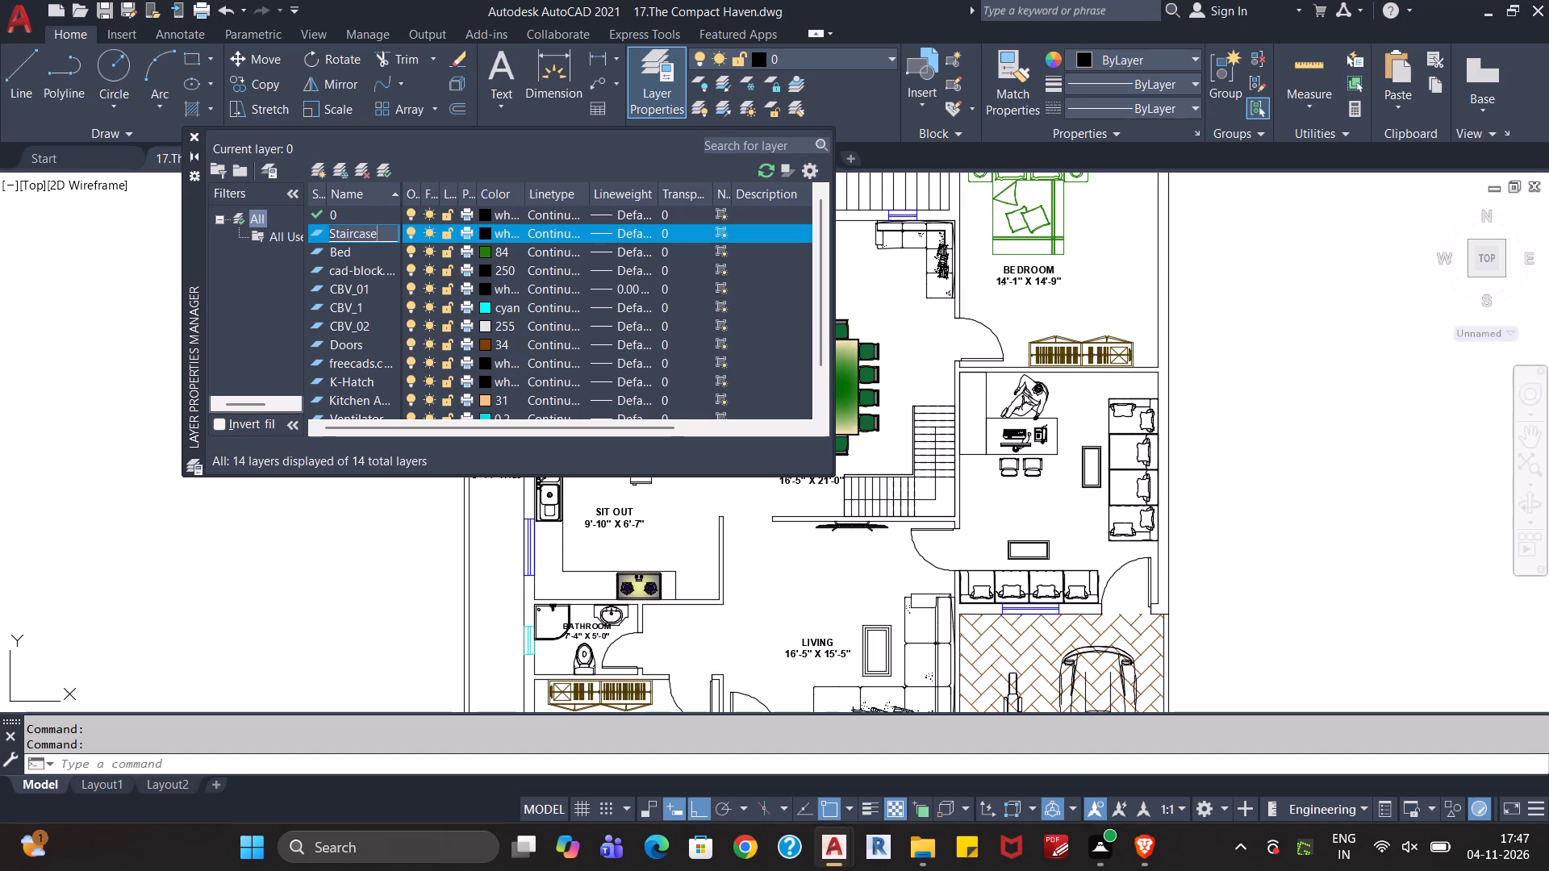
{"action": "key", "text": "Return"}
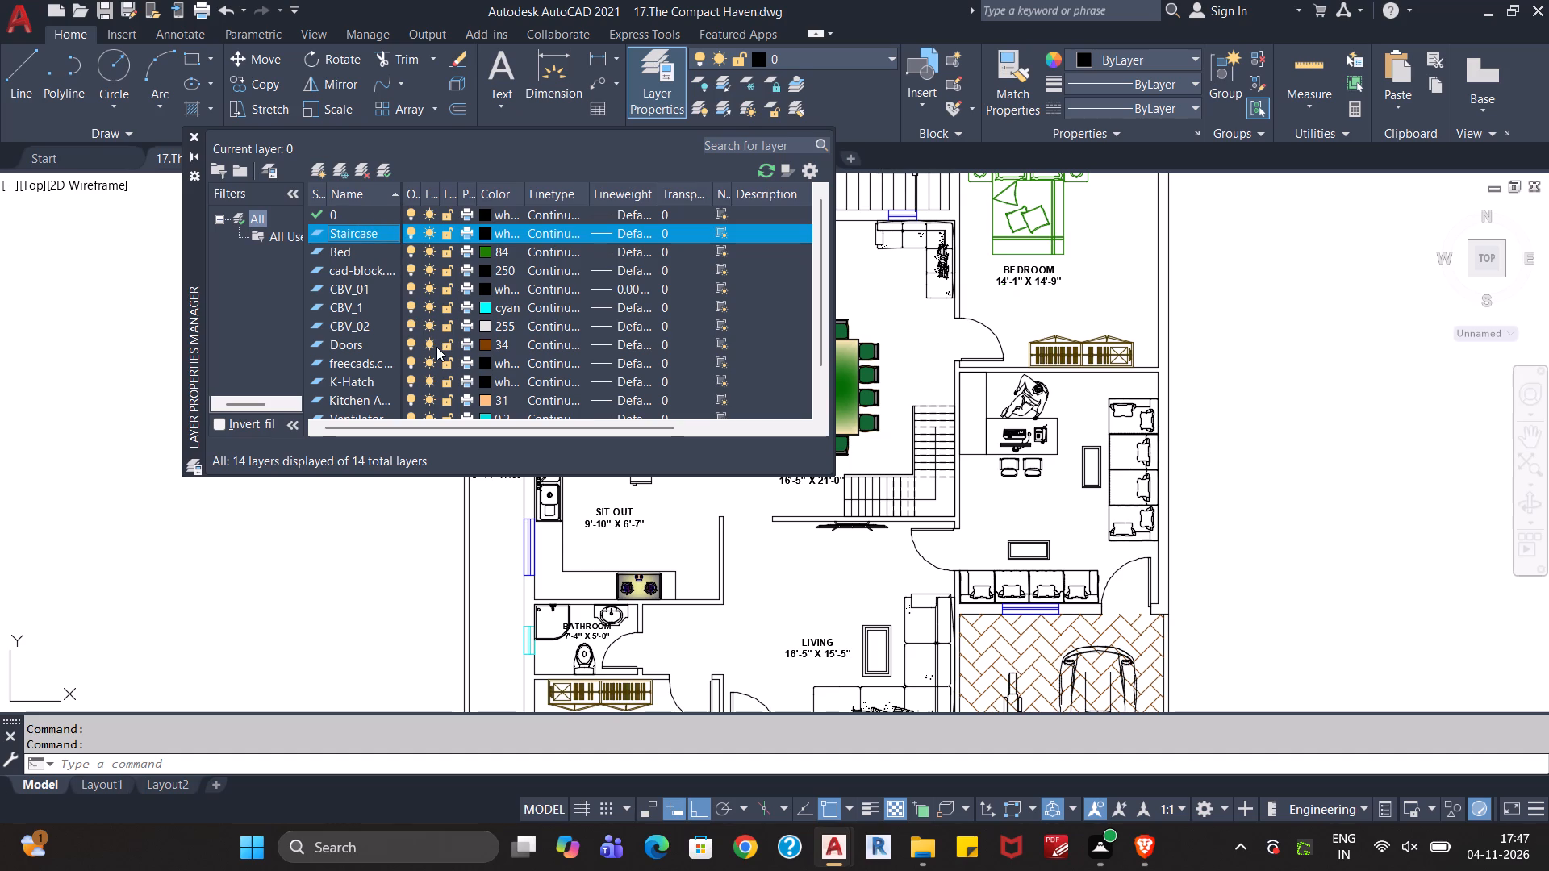
{"action": "left_click", "coordinate": [485, 235]}
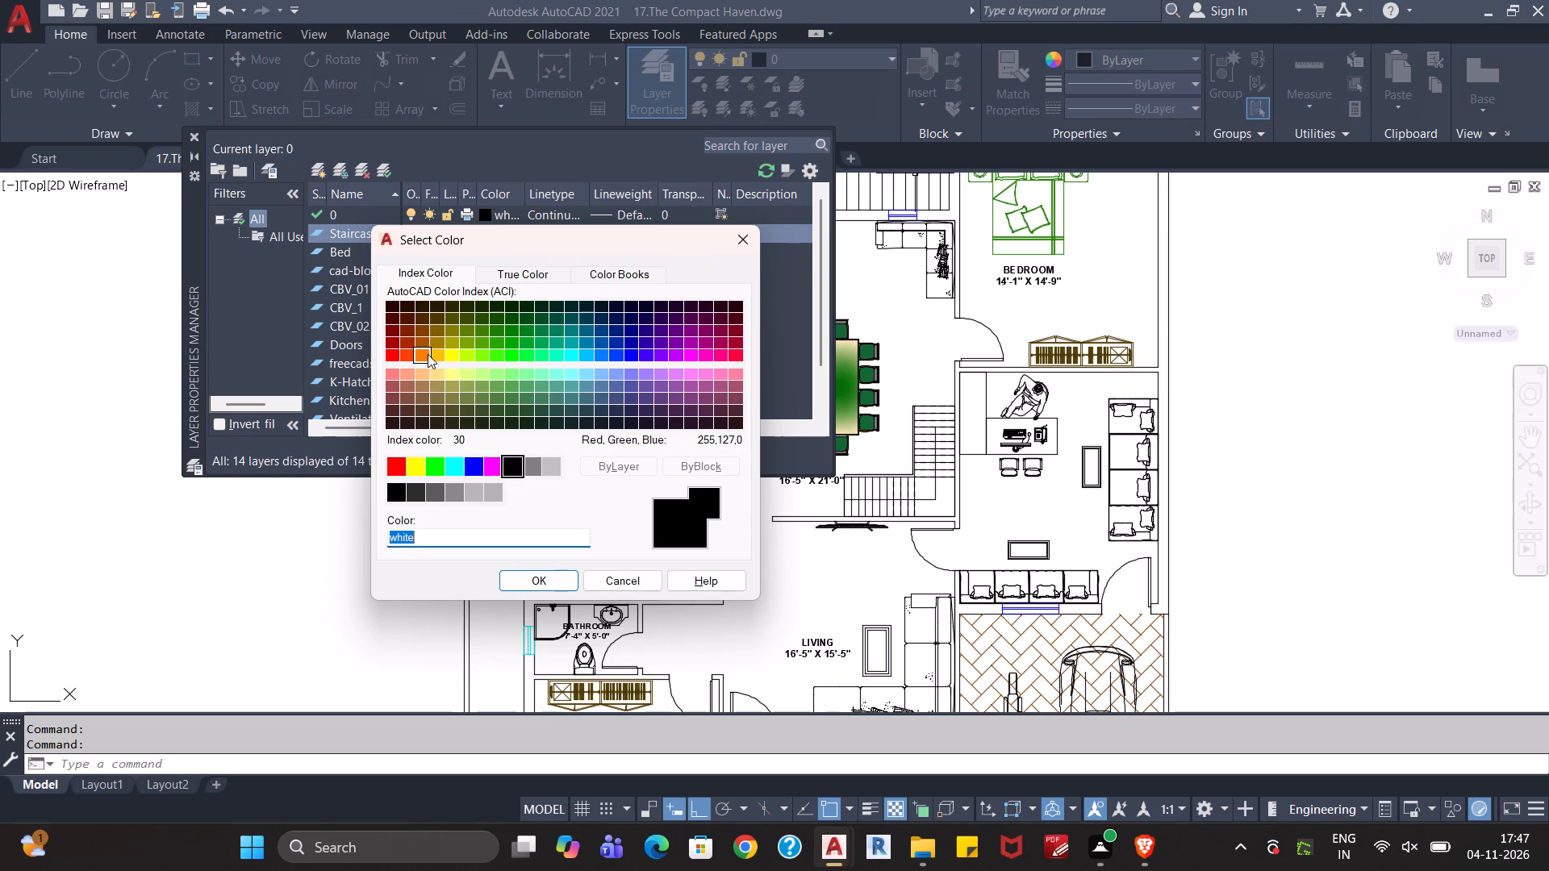
{"action": "left_click", "coordinate": [424, 356]}
{"action": "left_click", "coordinate": [531, 582]}
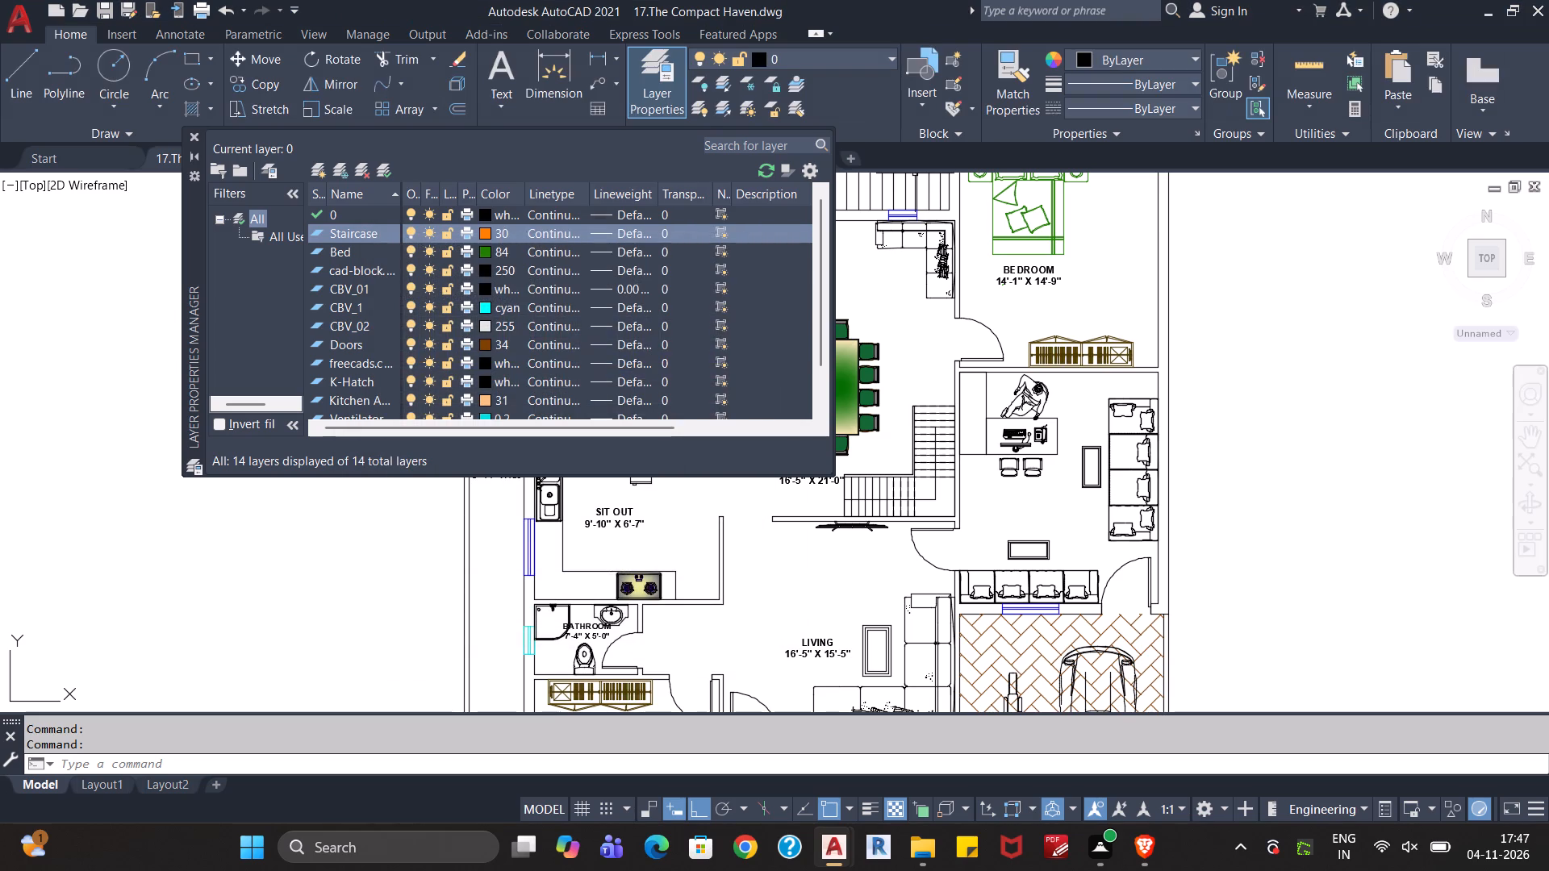
{"action": "left_click", "coordinate": [194, 140]}
{"action": "scroll", "coordinate": [776, 444], "scroll_direction": "up", "scroll_amount": 2}
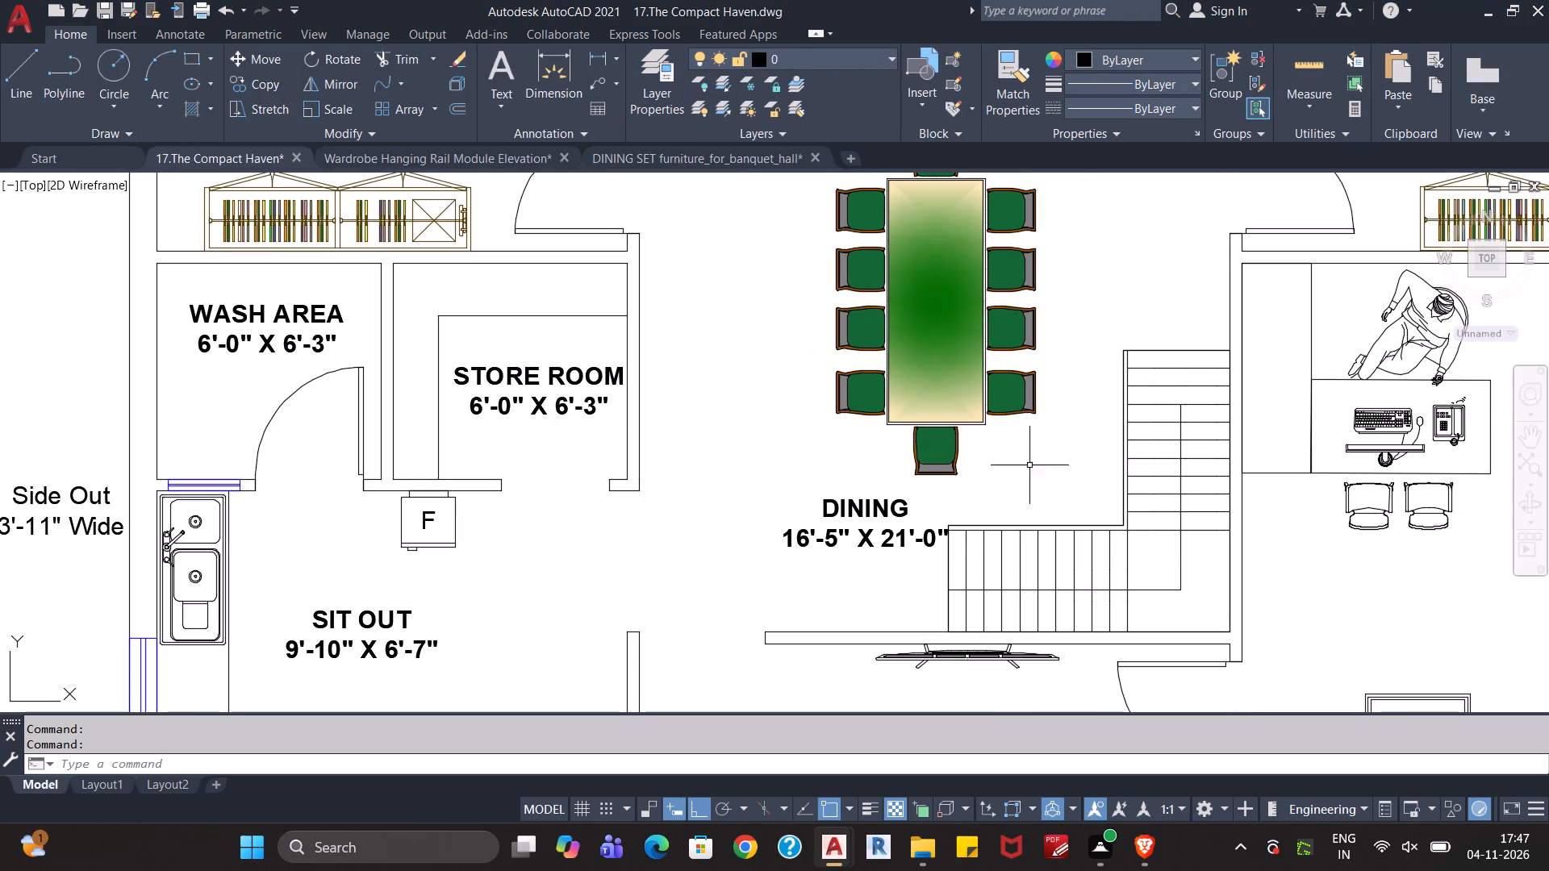
Move the staircase outline, its inner railing line and all treads of both flights onto the Staircase layer.
{"action": "left_click", "coordinate": [1123, 435]}
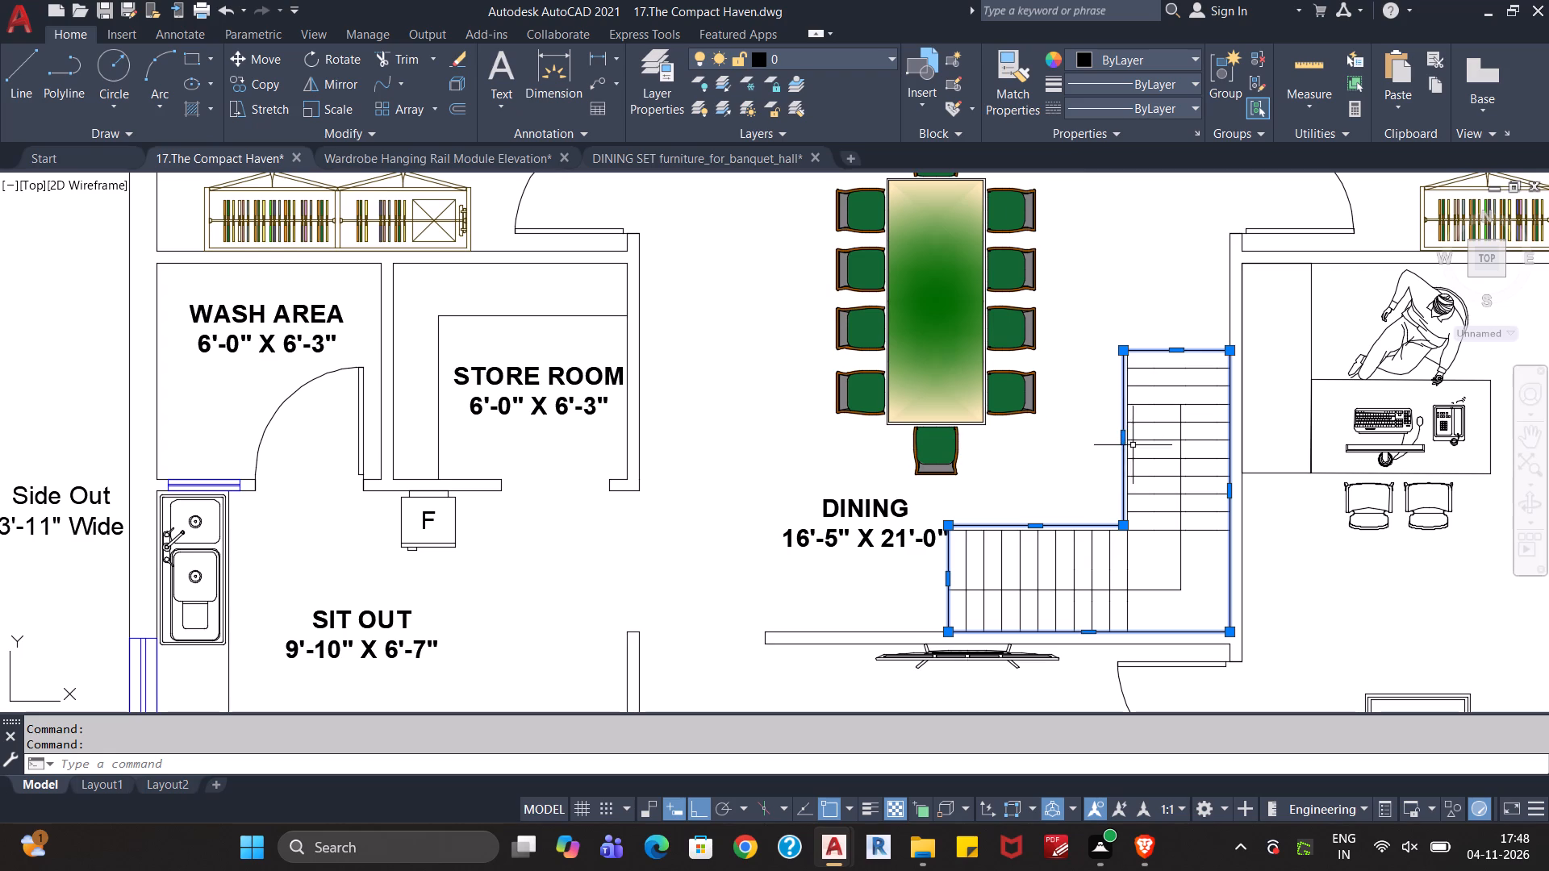
{"action": "left_click", "coordinate": [1076, 532]}
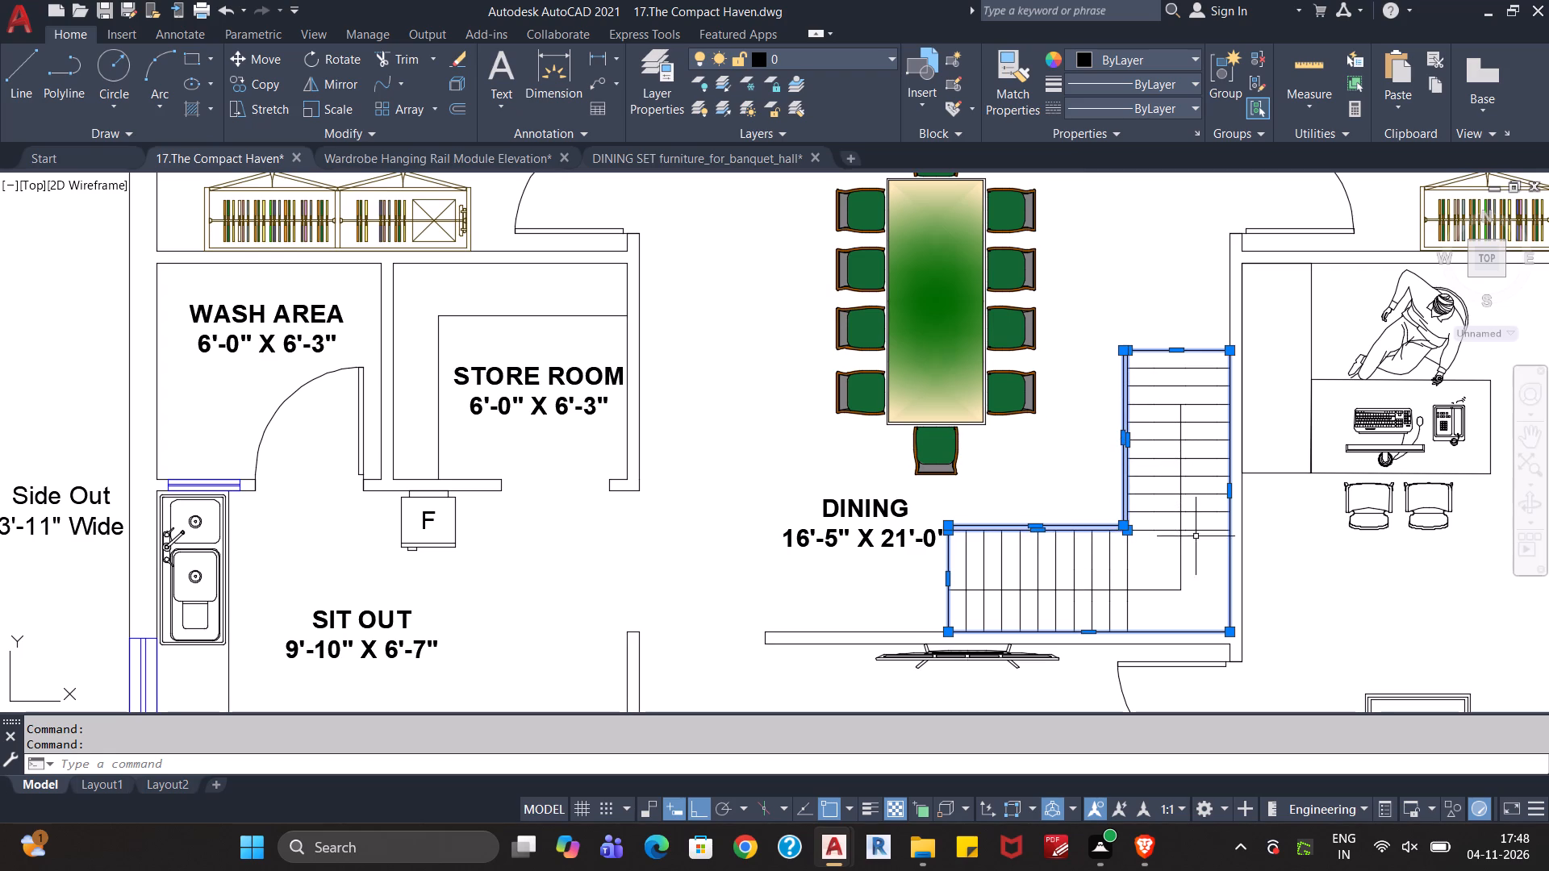
{"action": "left_click", "coordinate": [1205, 544]}
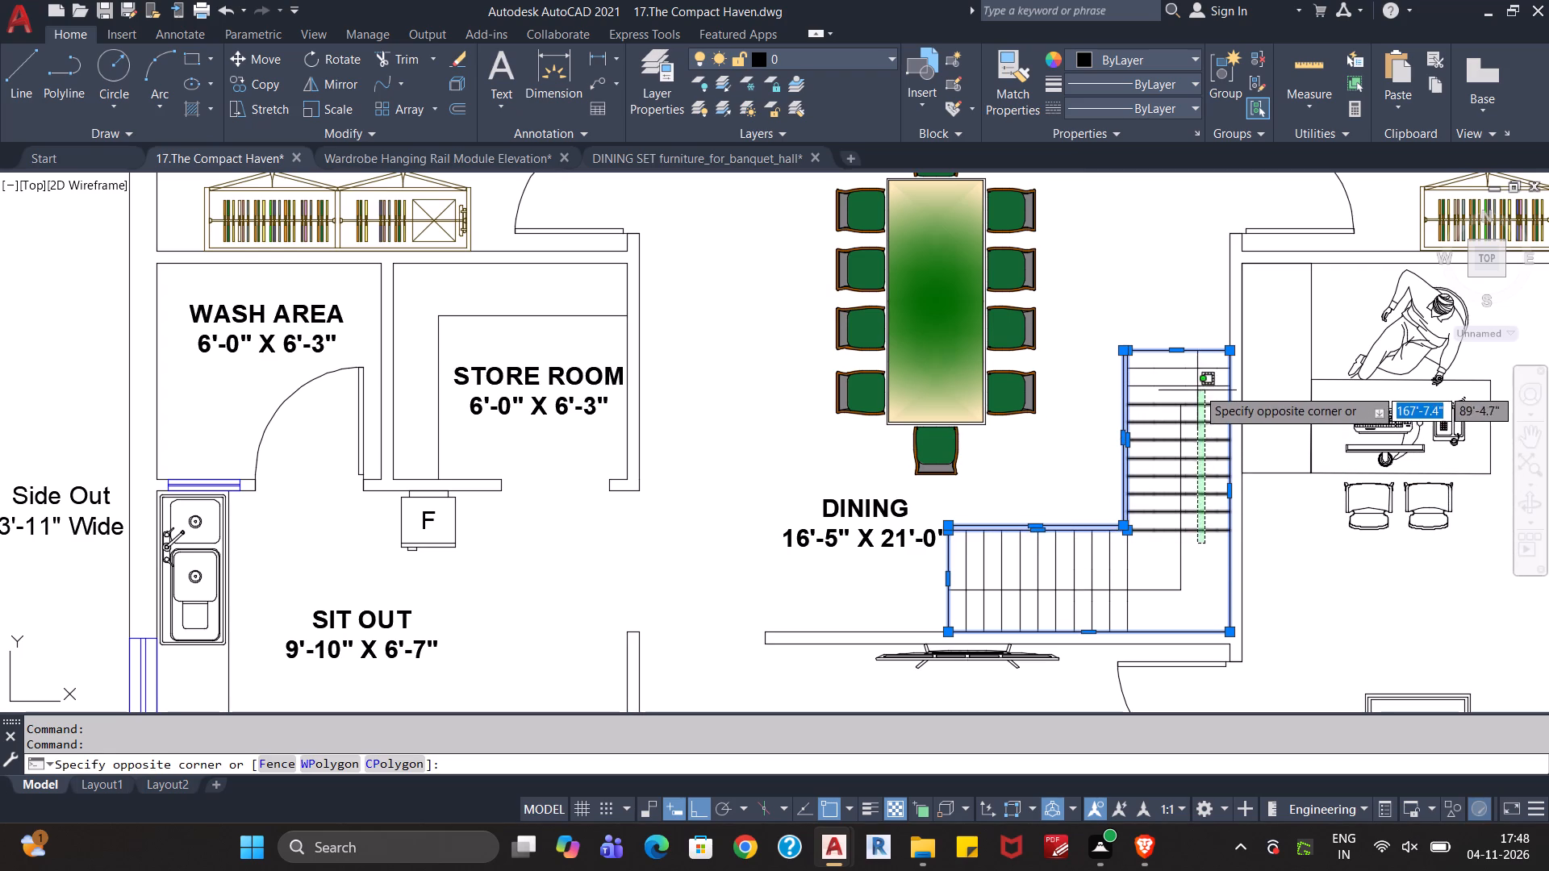
{"action": "left_click", "coordinate": [1196, 368]}
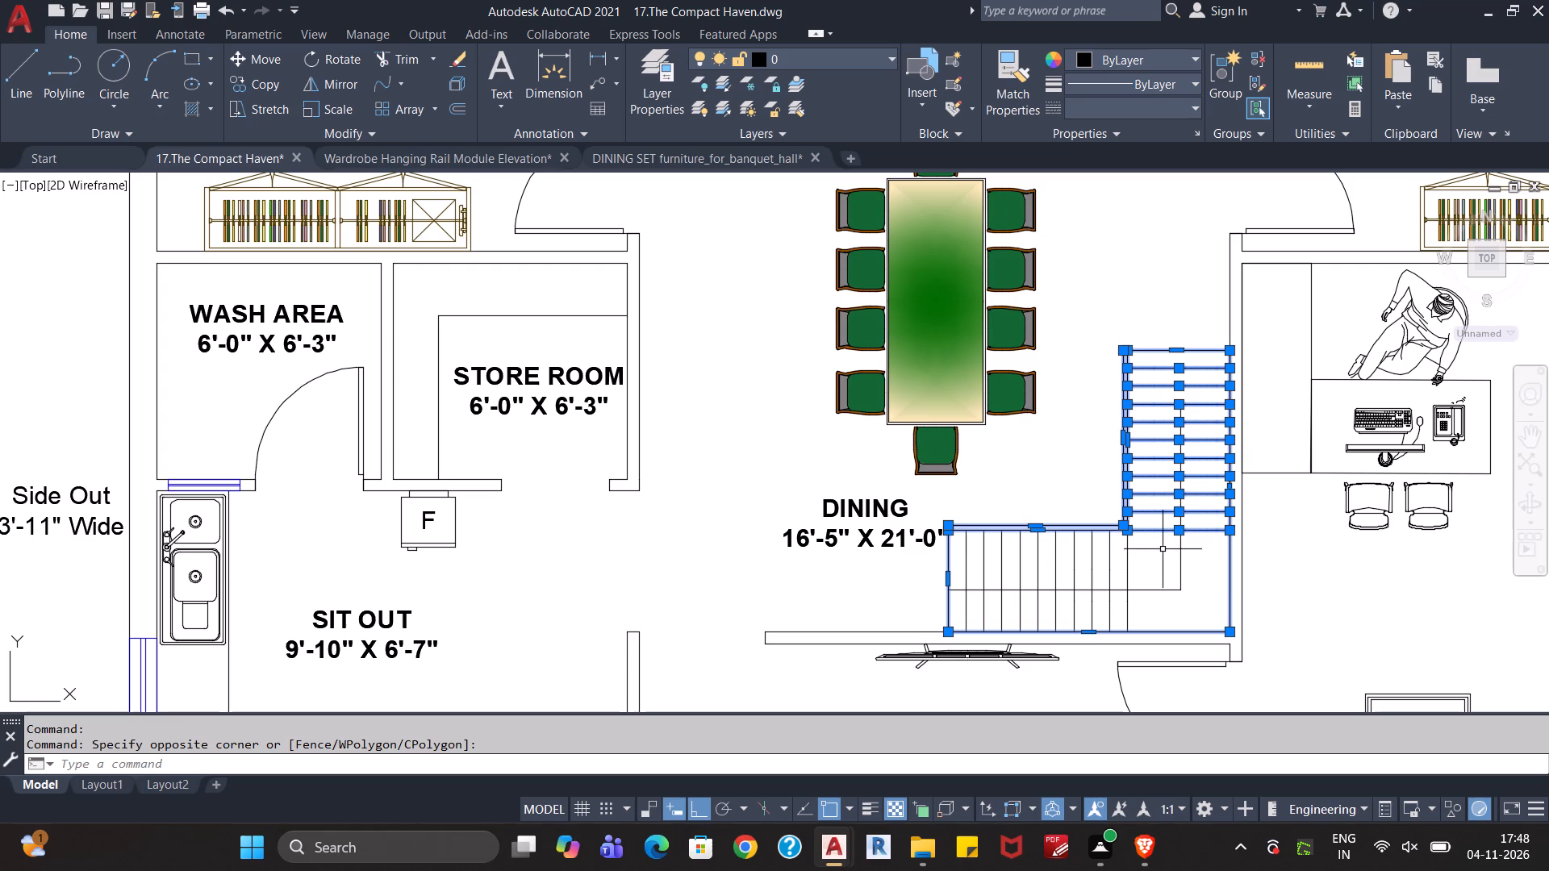
{"action": "left_click", "coordinate": [1149, 556]}
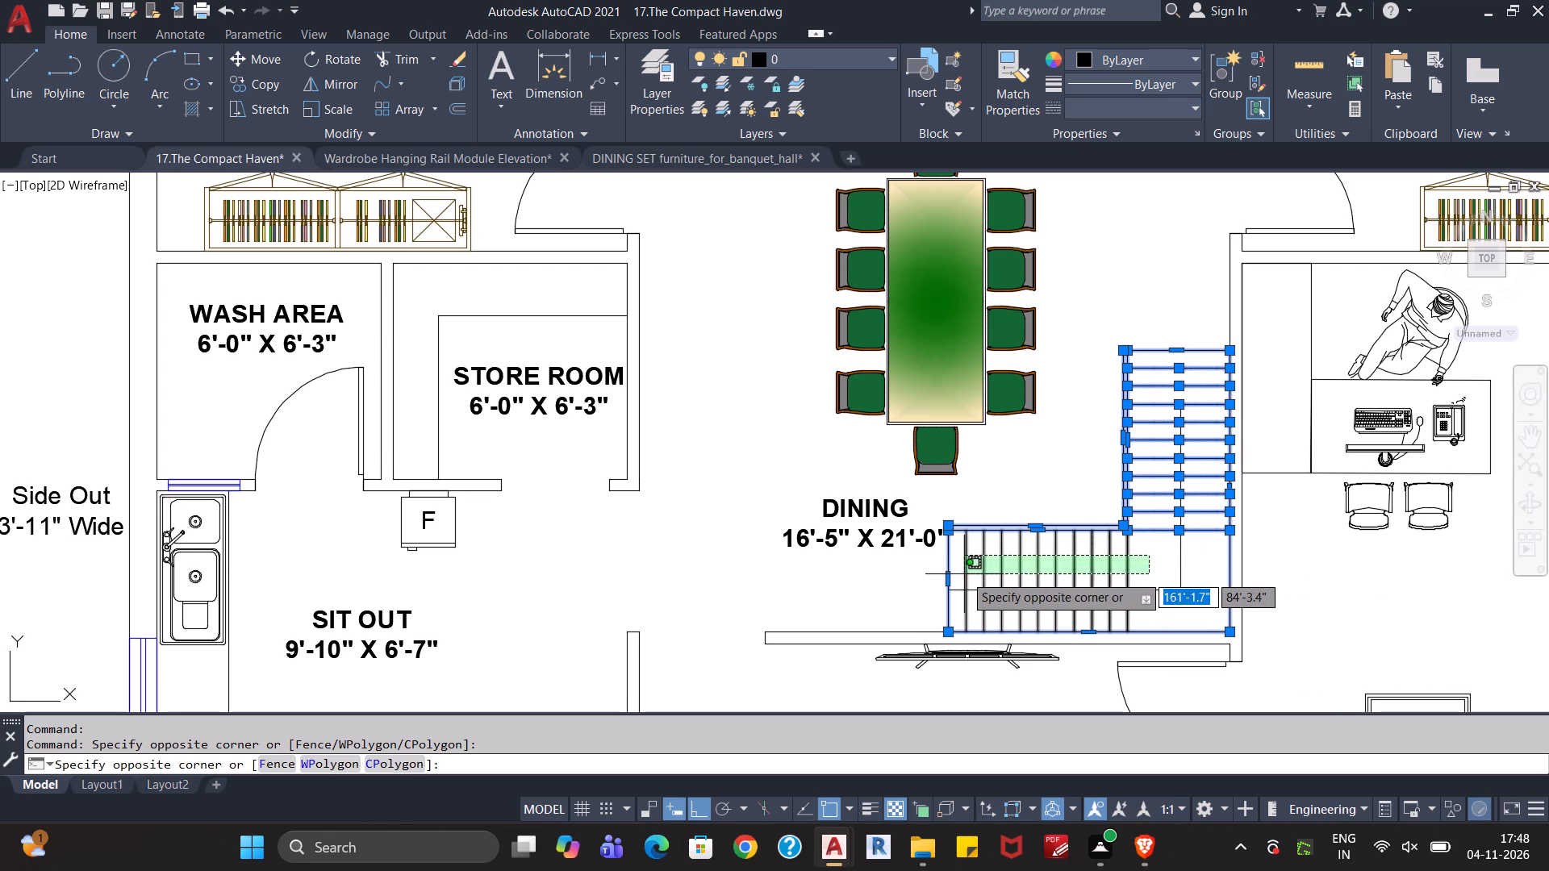
{"action": "left_click", "coordinate": [964, 574]}
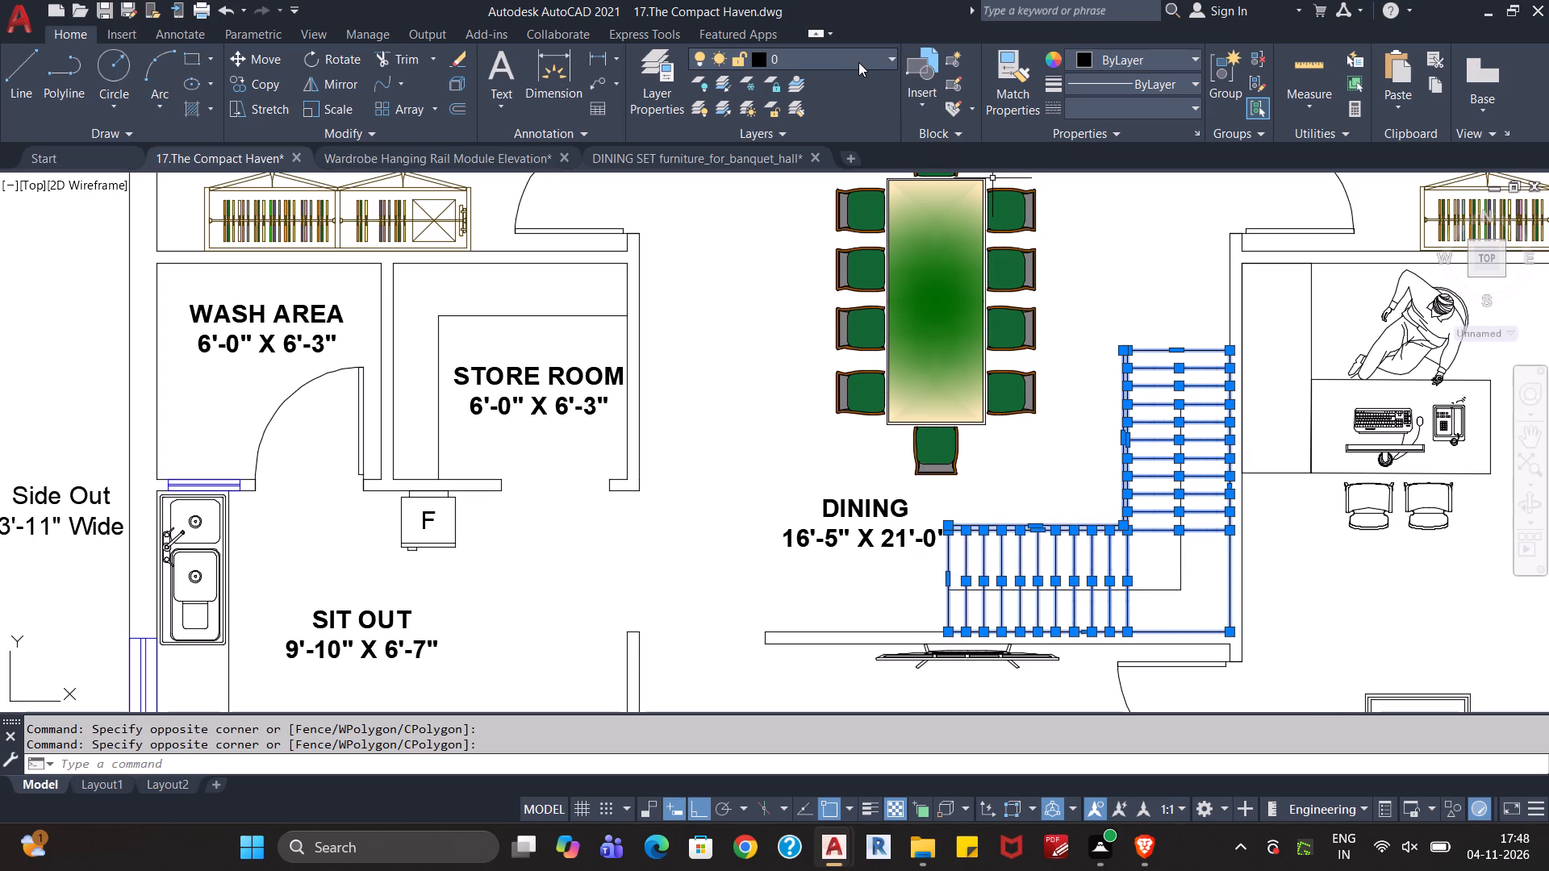
{"action": "left_click", "coordinate": [858, 62]}
{"action": "left_click", "coordinate": [807, 324]}
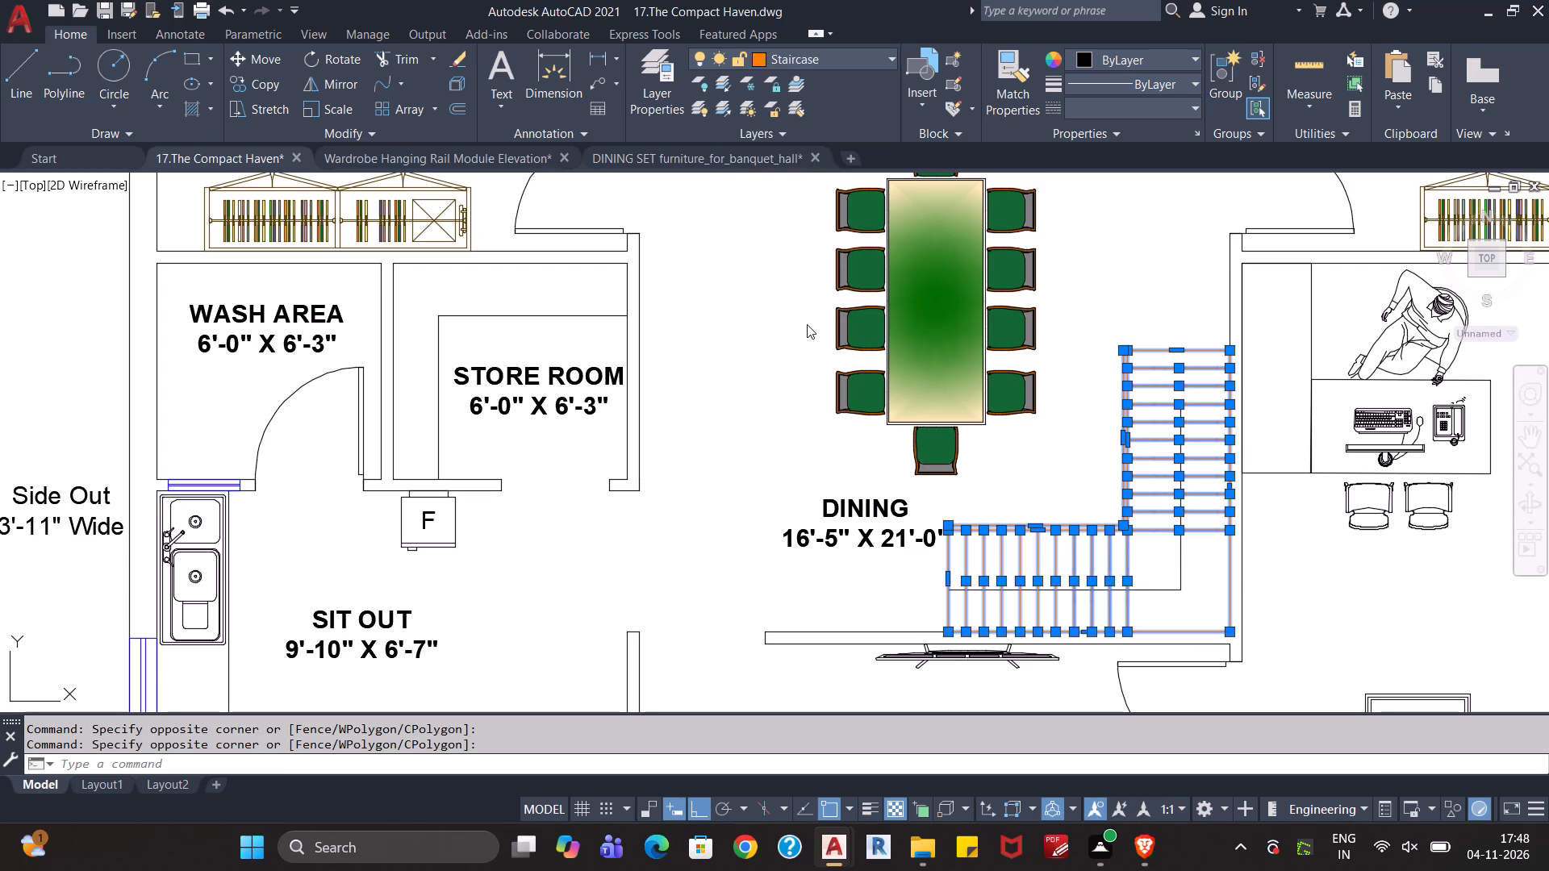
{"action": "key", "text": "Escape"}
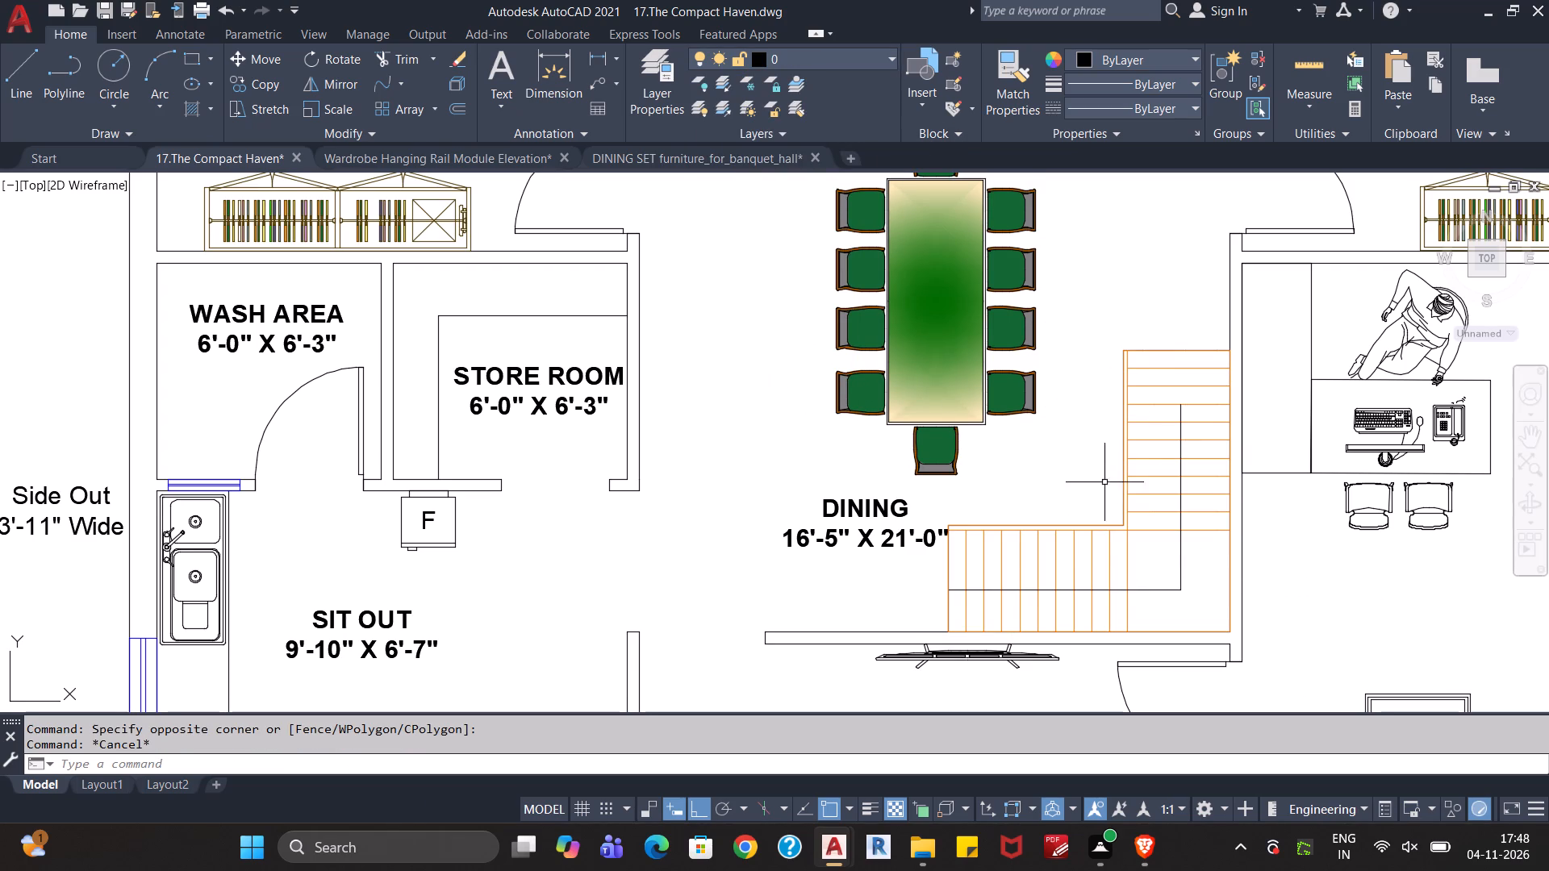
Draw a half arrowhead at the stair direction line's upper end: a slanted line about 4.4" long and a horizontal base about 5.7" long.
{"action": "middle_click_drag", "start_coordinate": [1075, 472], "coordinate": [885, 531]}
{"action": "scroll", "coordinate": [1004, 497], "scroll_direction": "up", "scroll_amount": 3}
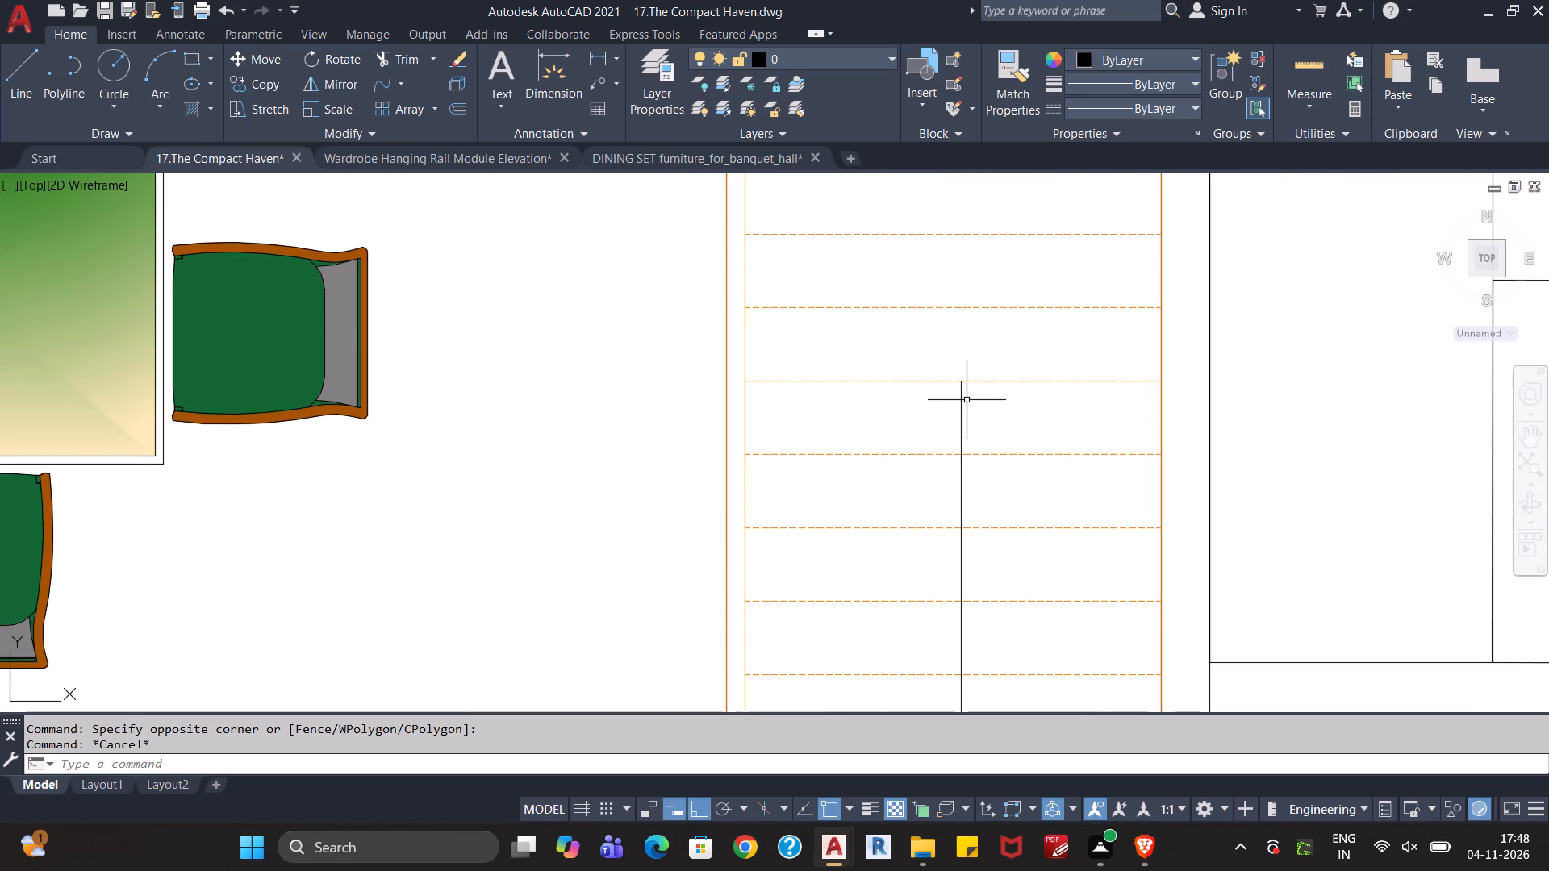
{"action": "key", "text": "l"}
{"action": "key", "text": "Return"}
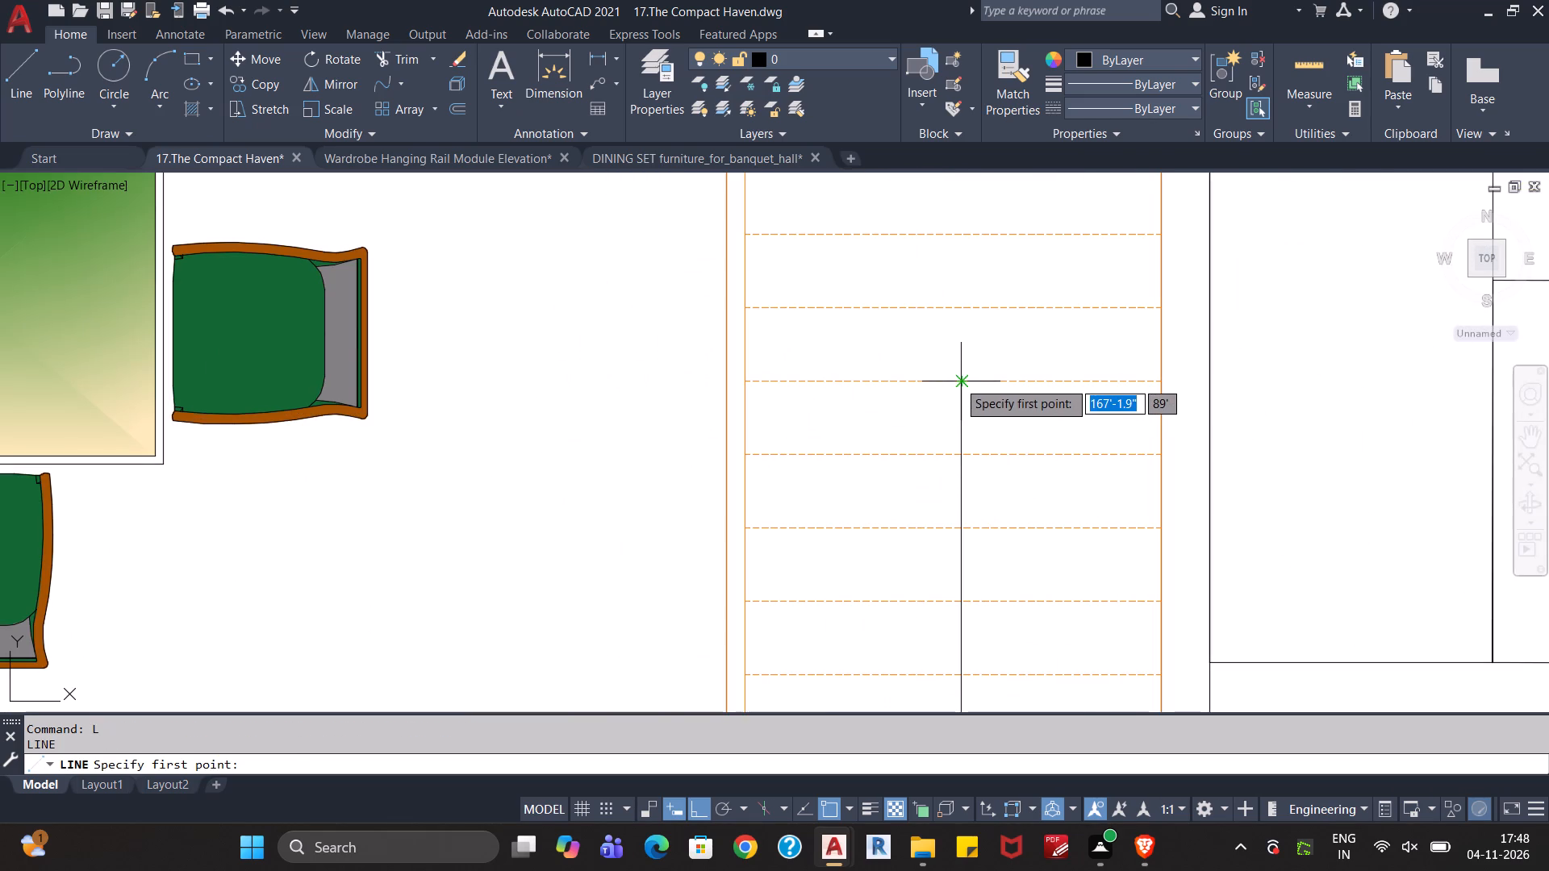
{"action": "left_click", "coordinate": [958, 381]}
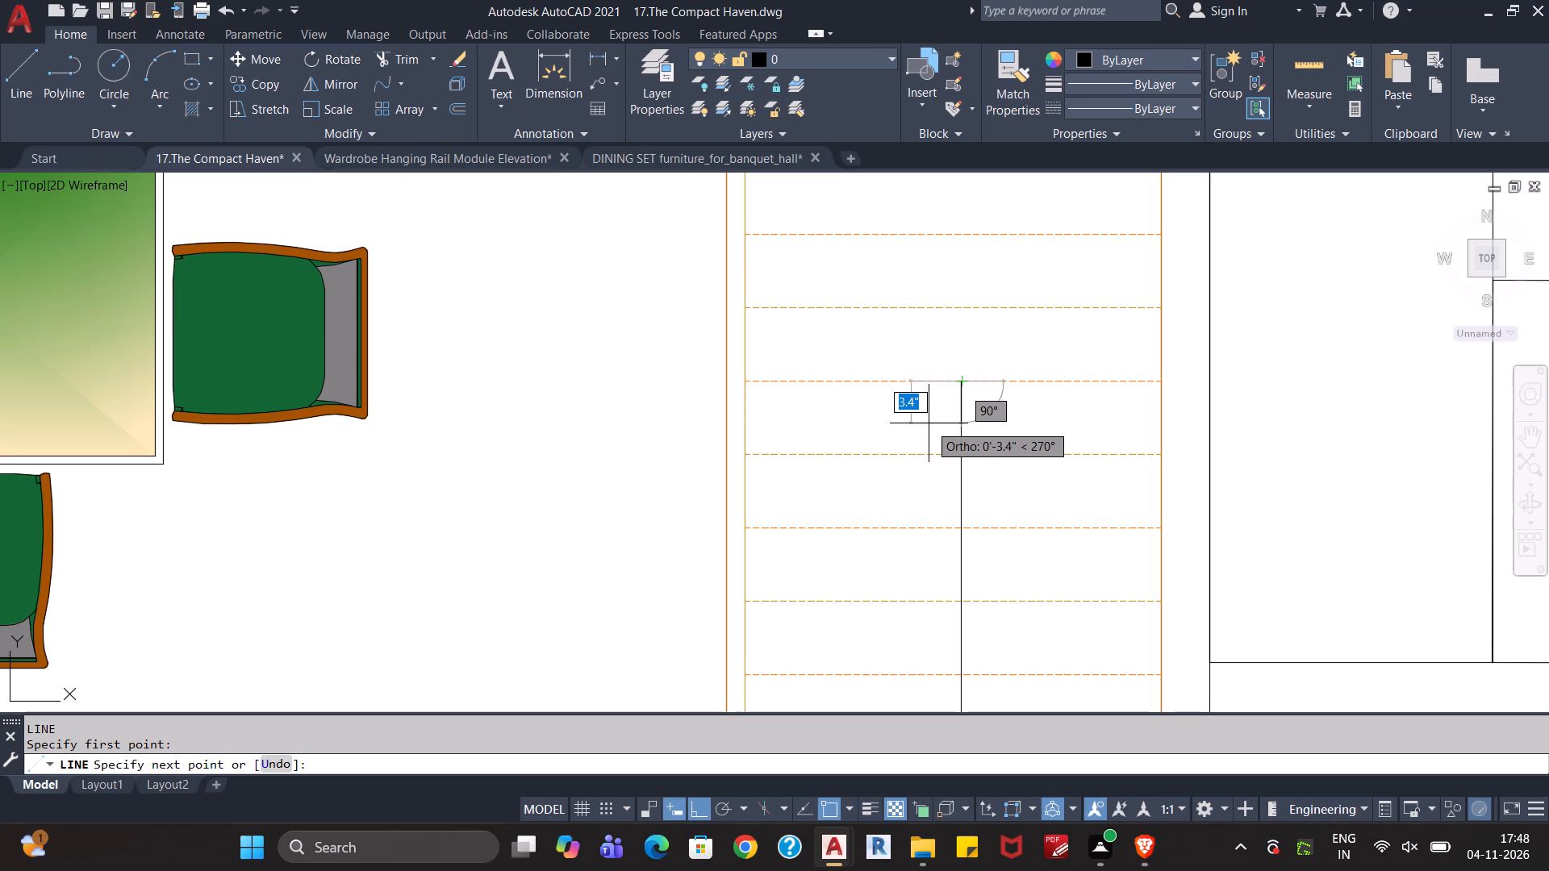
{"action": "key", "text": "F8"}
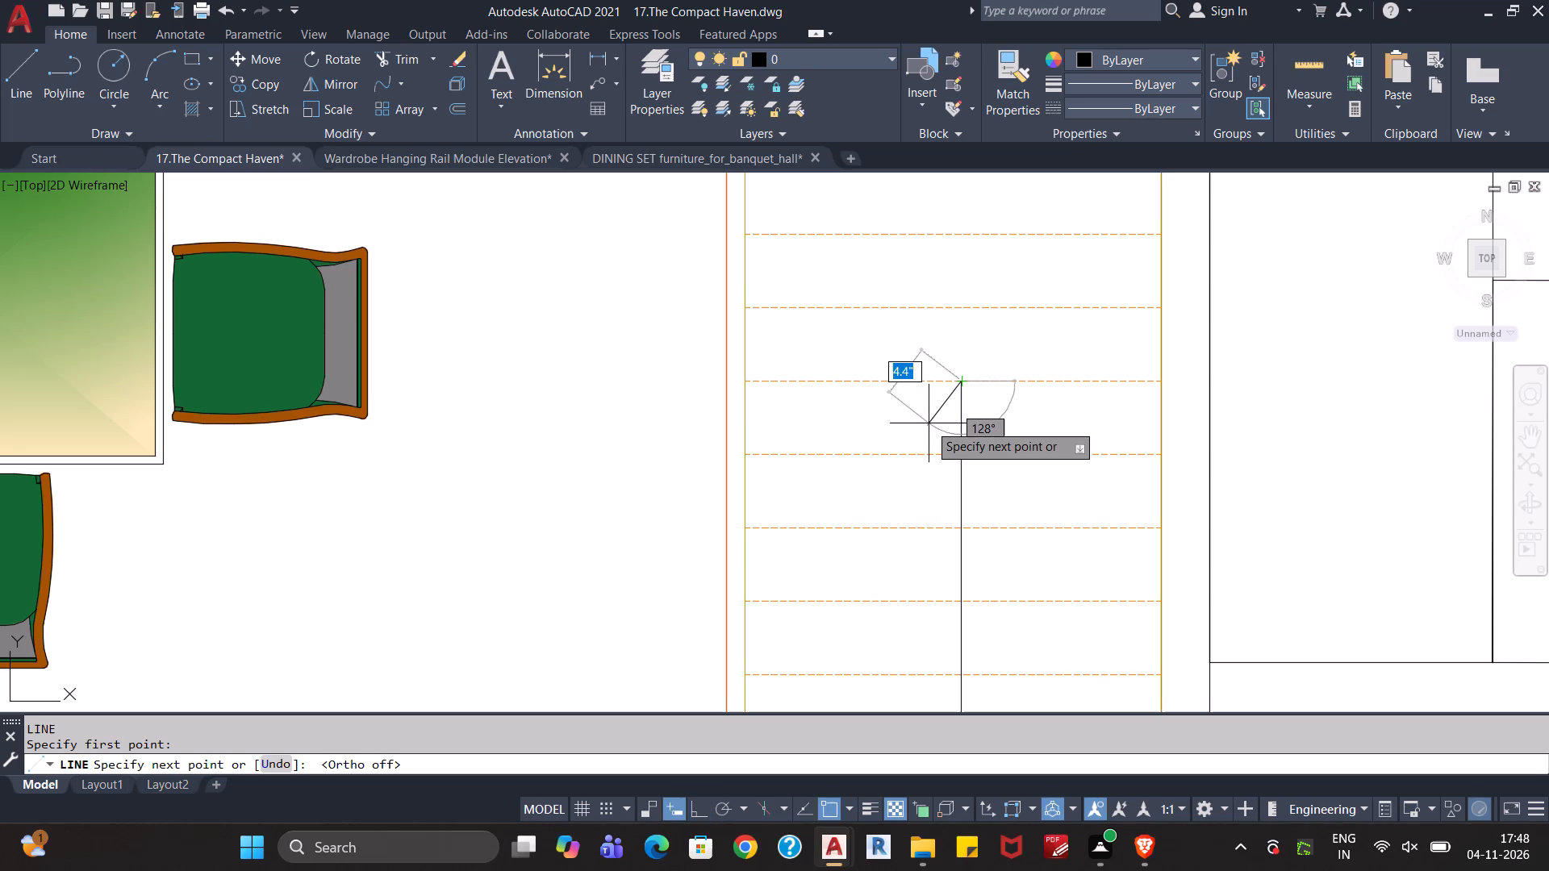
{"action": "left_click", "coordinate": [929, 423]}
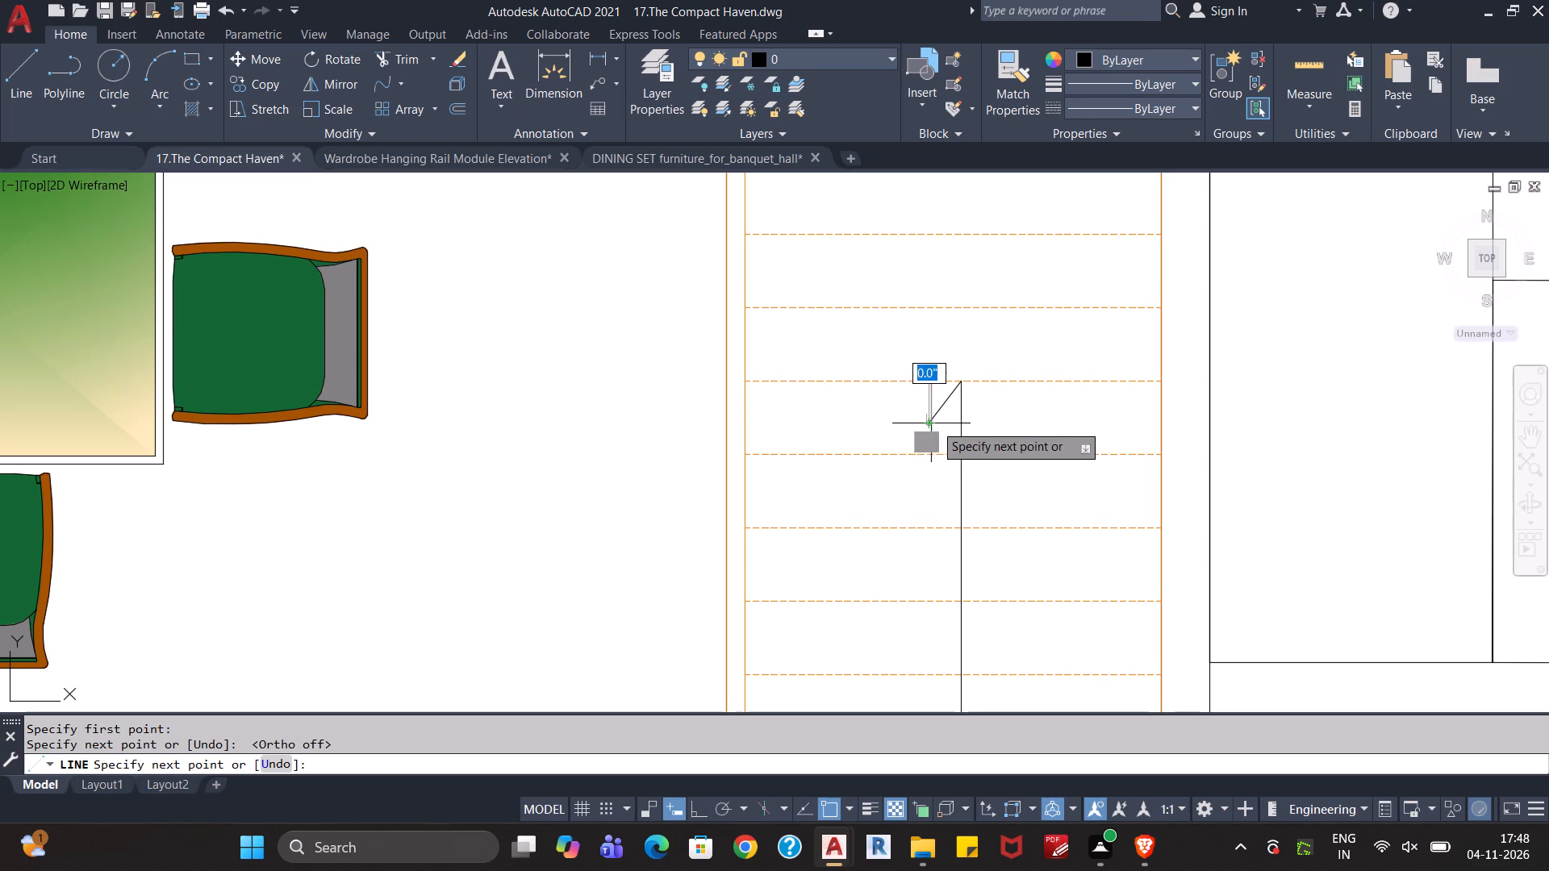
{"action": "left_click", "coordinate": [999, 423]}
{"action": "key", "text": "Escape"}
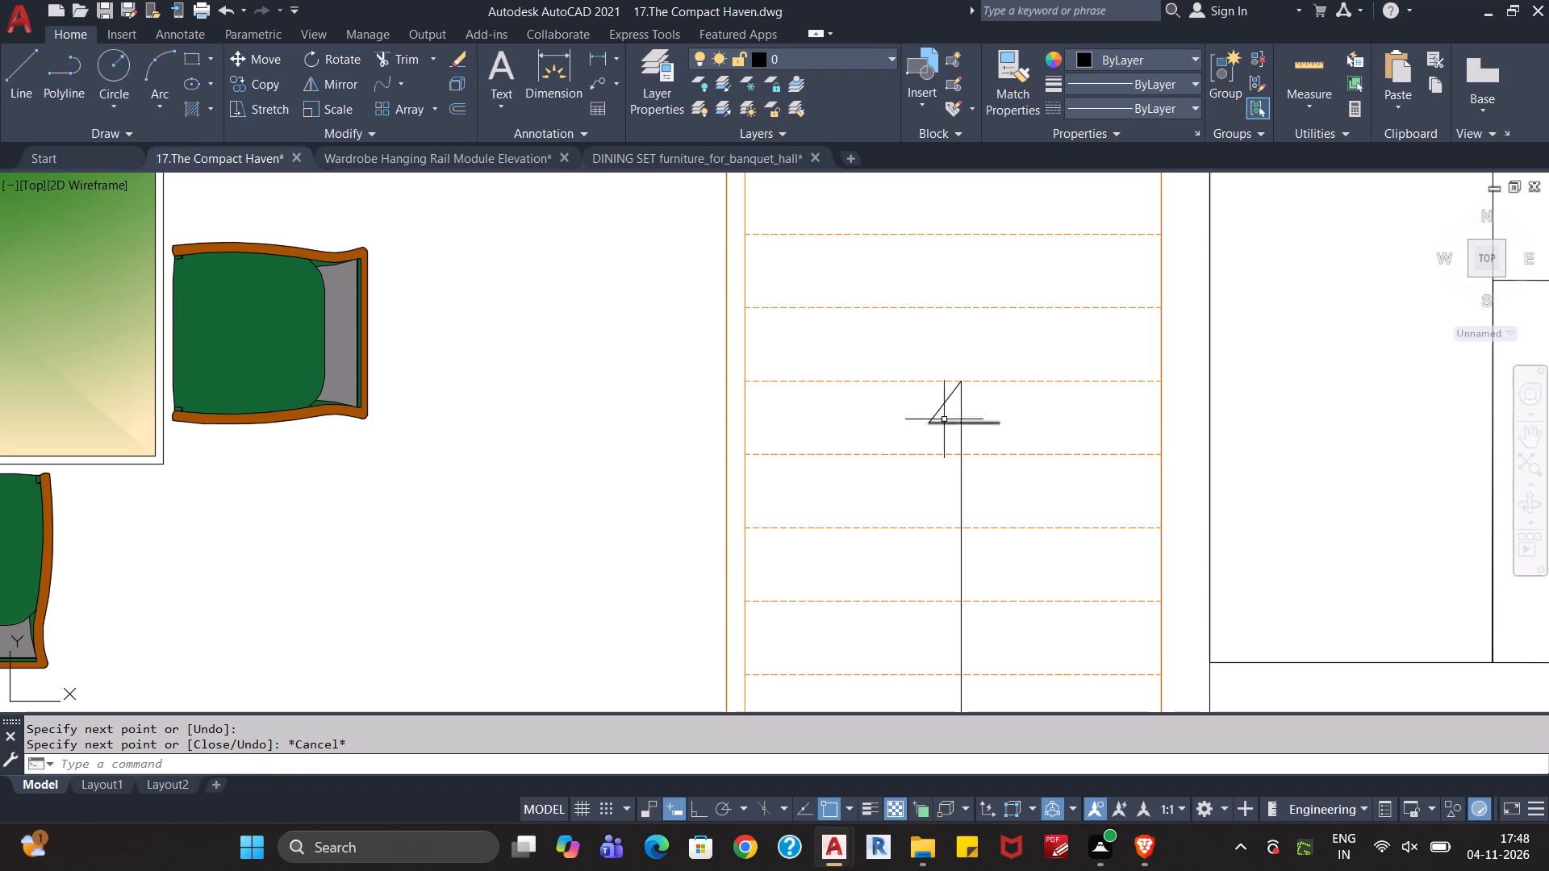
Mirror the arrowhead's slanted line about the stair direction line, keeping the original.
{"action": "left_click", "coordinate": [943, 410]}
{"action": "type", "text": "mi"}
{"action": "key", "text": "Return"}
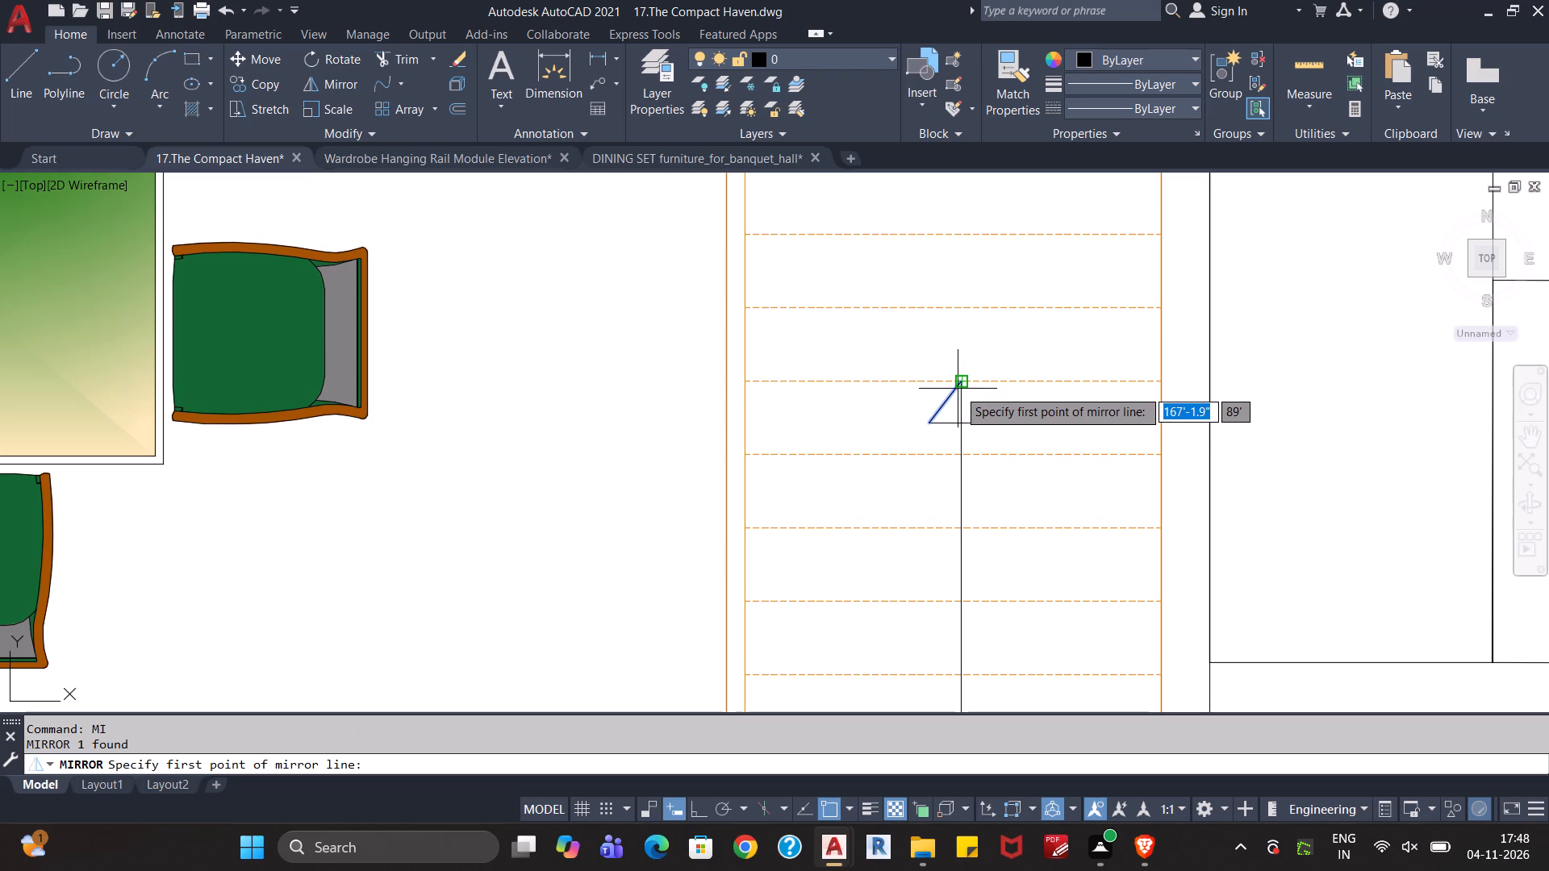
{"action": "left_click", "coordinate": [961, 386]}
{"action": "left_click", "coordinate": [962, 435]}
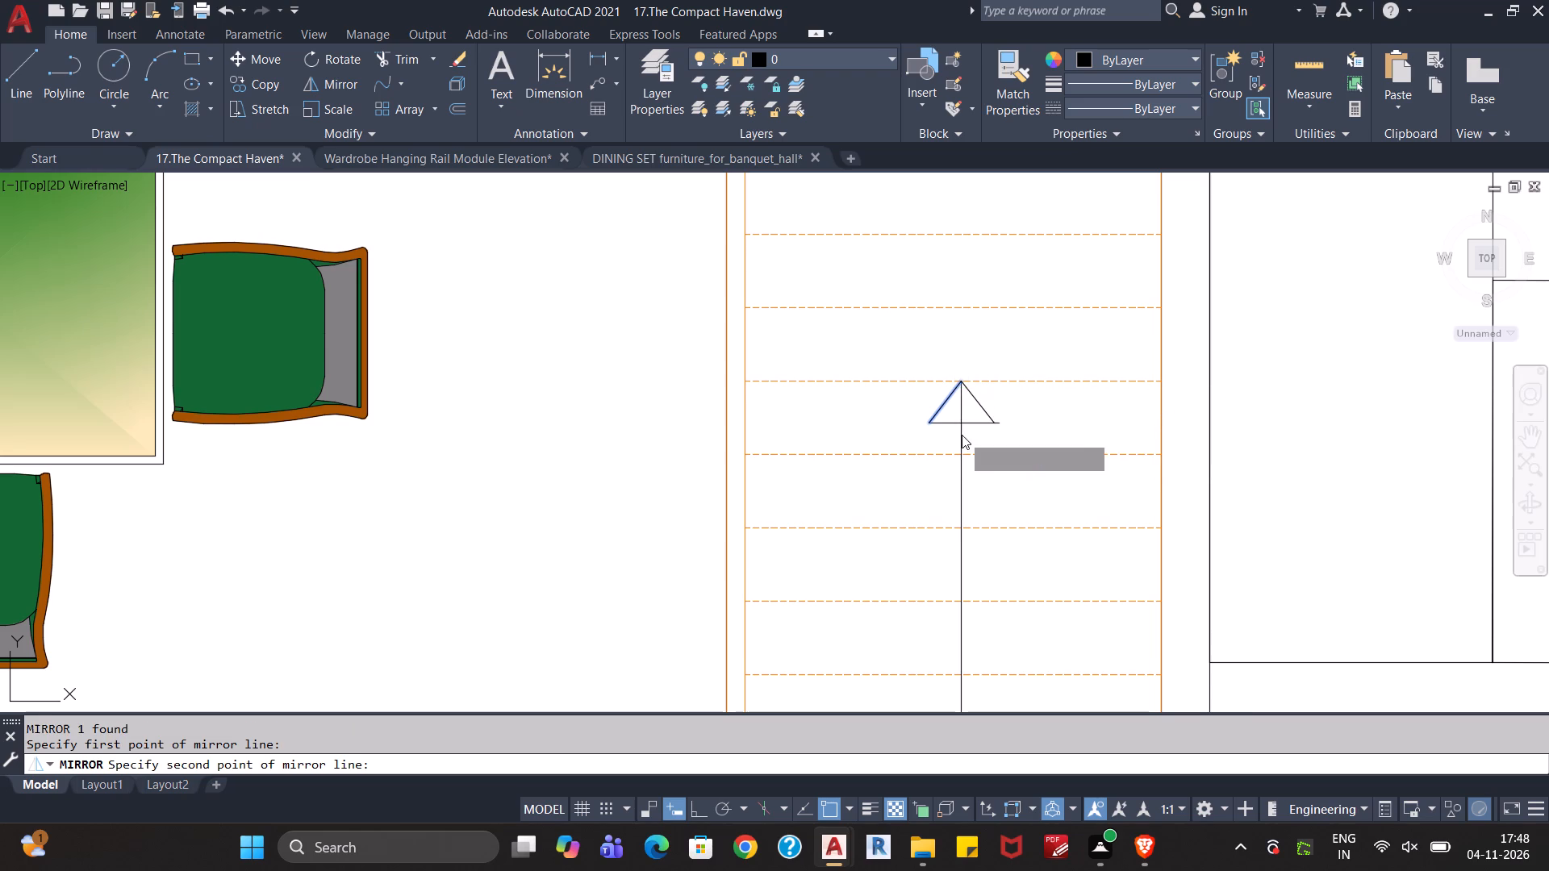
{"action": "left_click_drag", "start_coordinate": [1000, 498], "coordinate": [962, 435]}
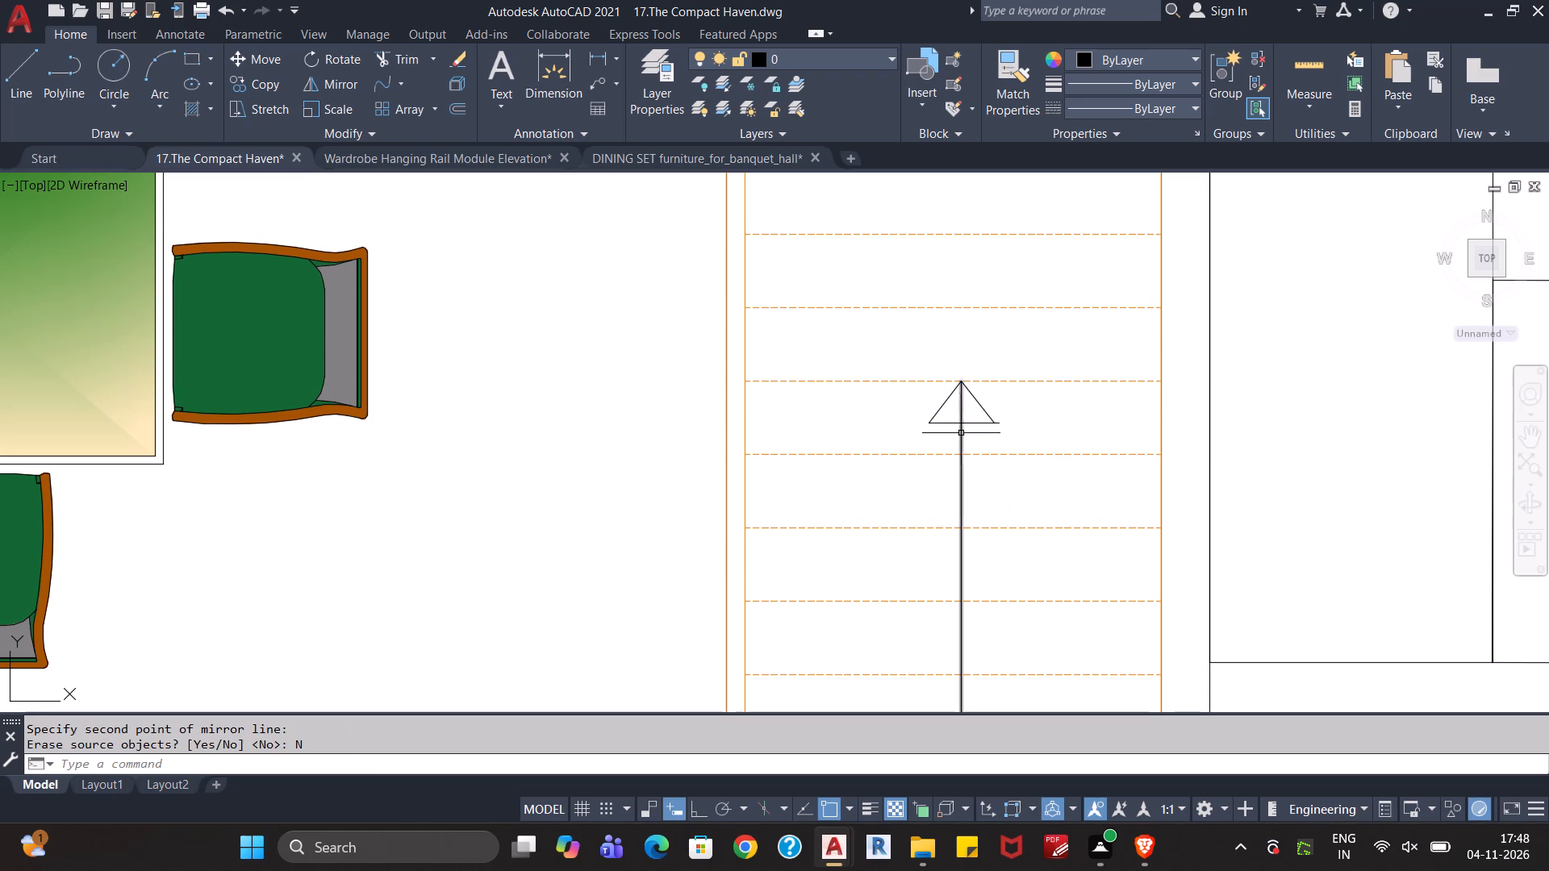
{"action": "key", "text": "Escape"}
{"action": "key", "text": "Escape"}
Trim the arrowhead base's overhanging end and the part of the direction line inside the arrowhead.
{"action": "scroll", "coordinate": [995, 406], "scroll_direction": "up", "scroll_amount": 1}
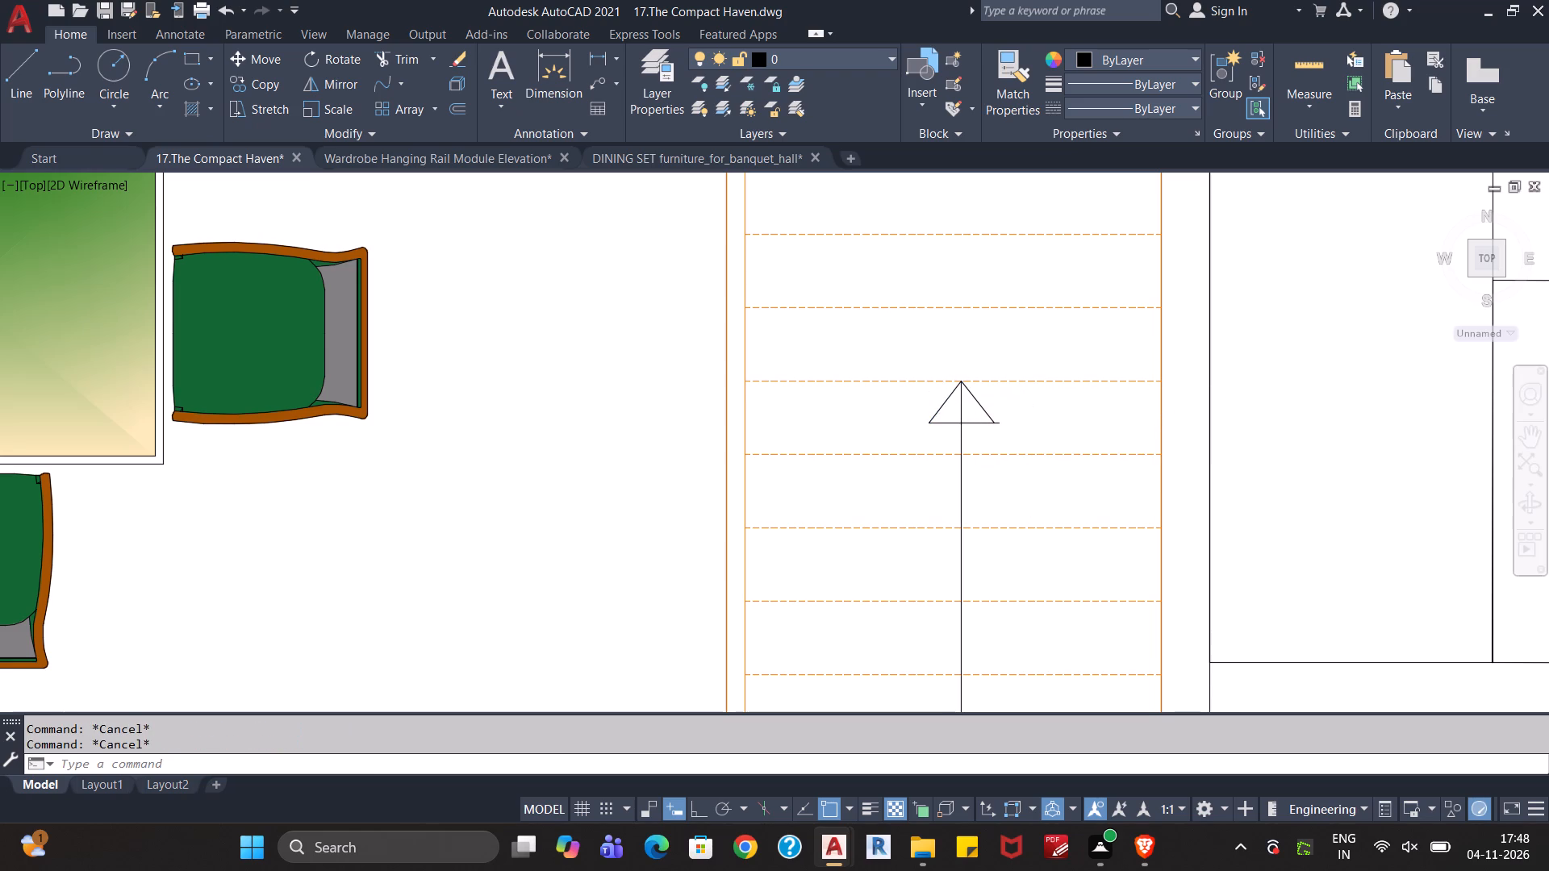
{"action": "type", "text": "tr"}
{"action": "key", "text": "Return"}
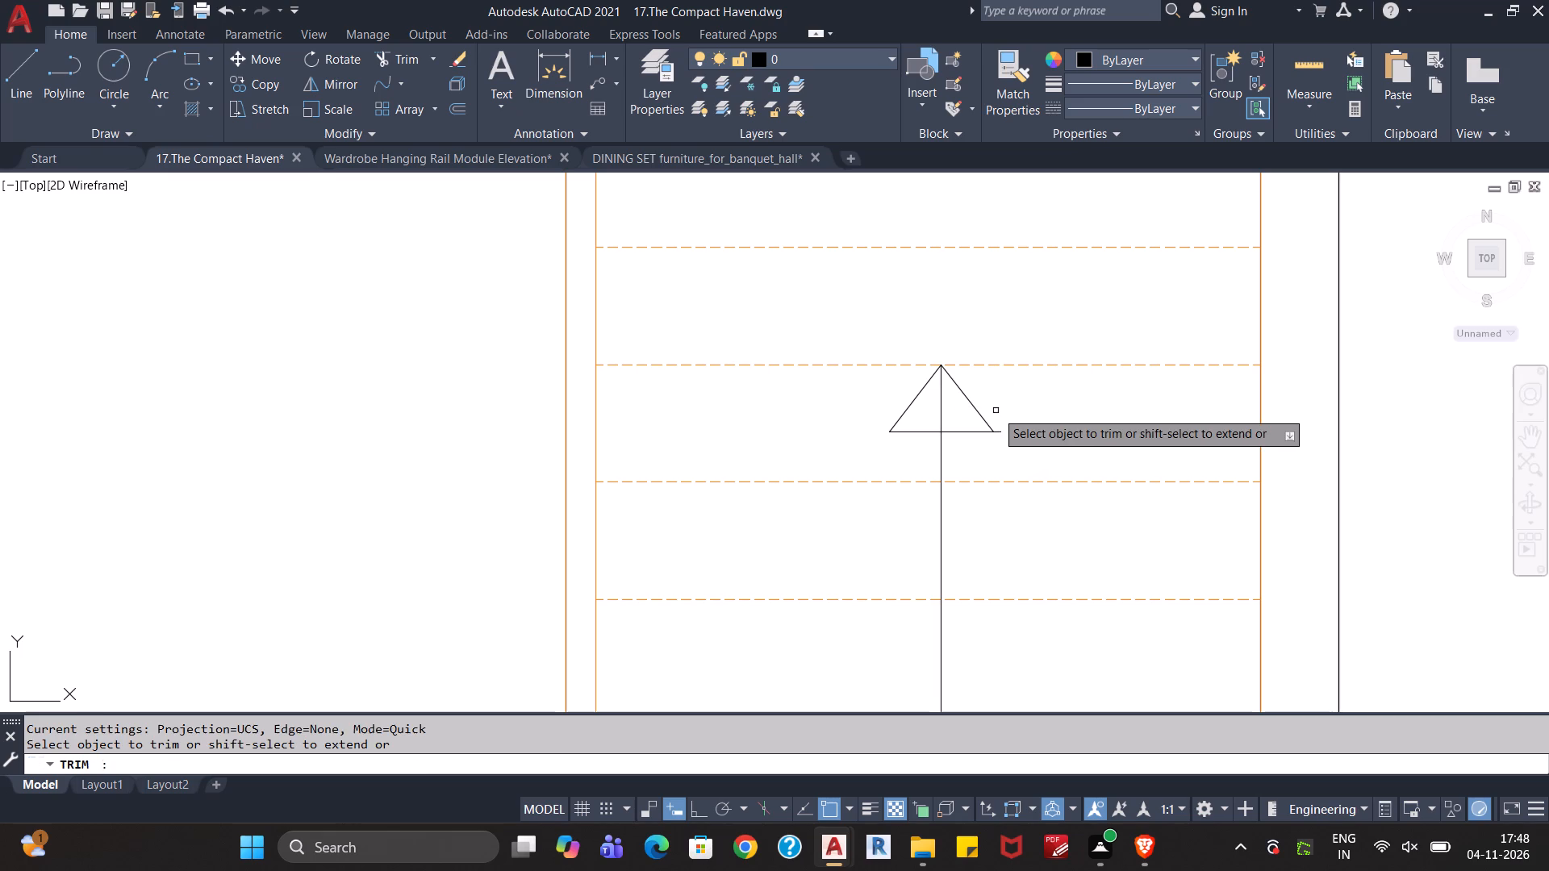
{"action": "left_click", "coordinate": [1000, 433]}
{"action": "key", "text": "Escape"}
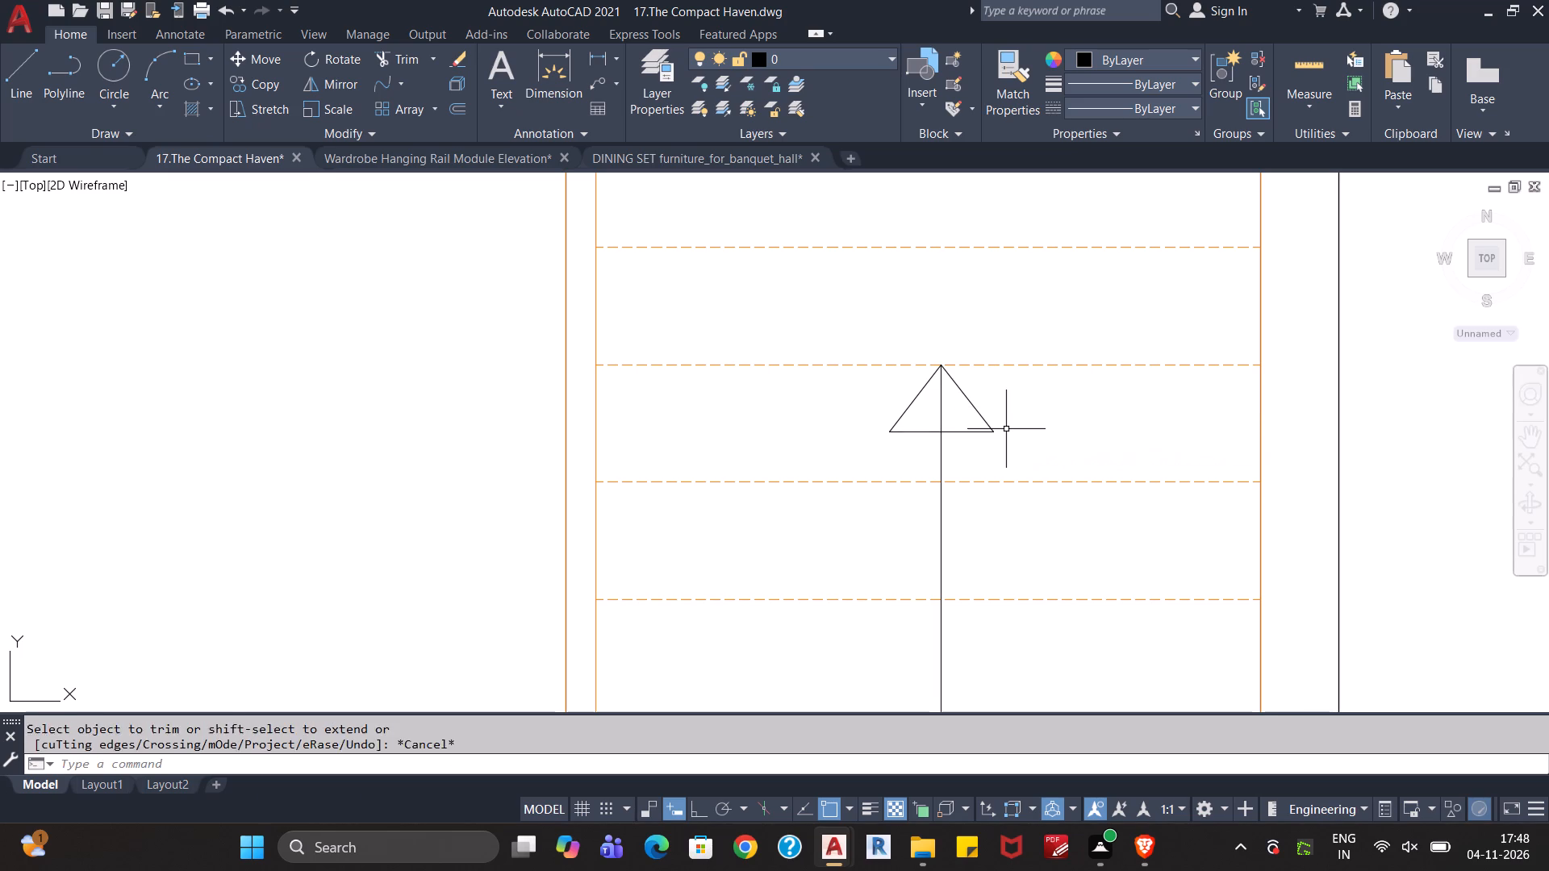
{"action": "key", "text": "Escape"}
{"action": "type", "text": "tr"}
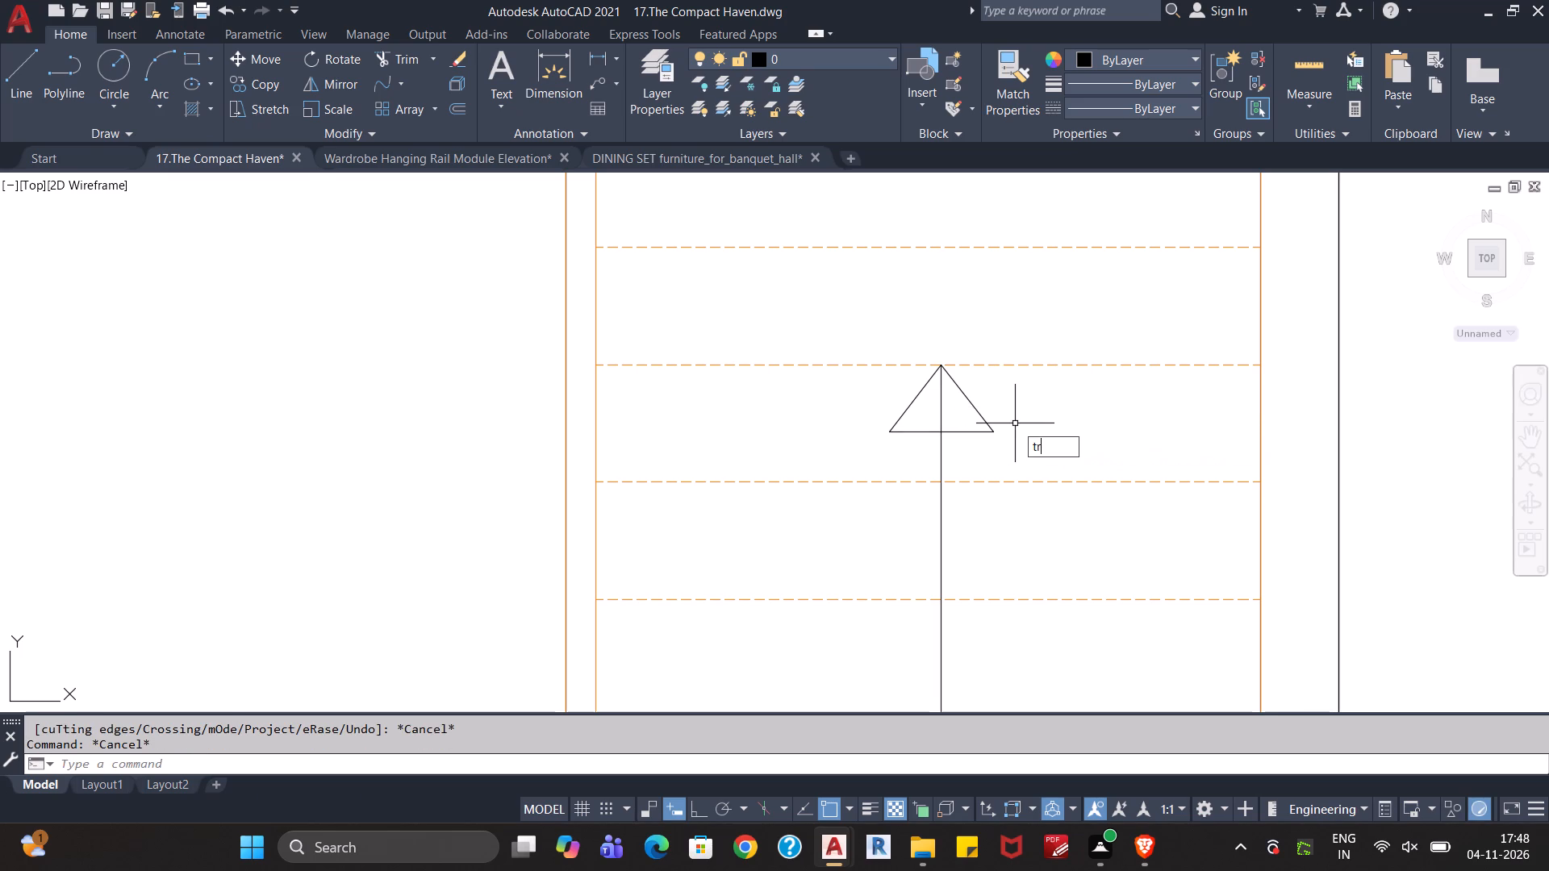
{"action": "key", "text": "Return"}
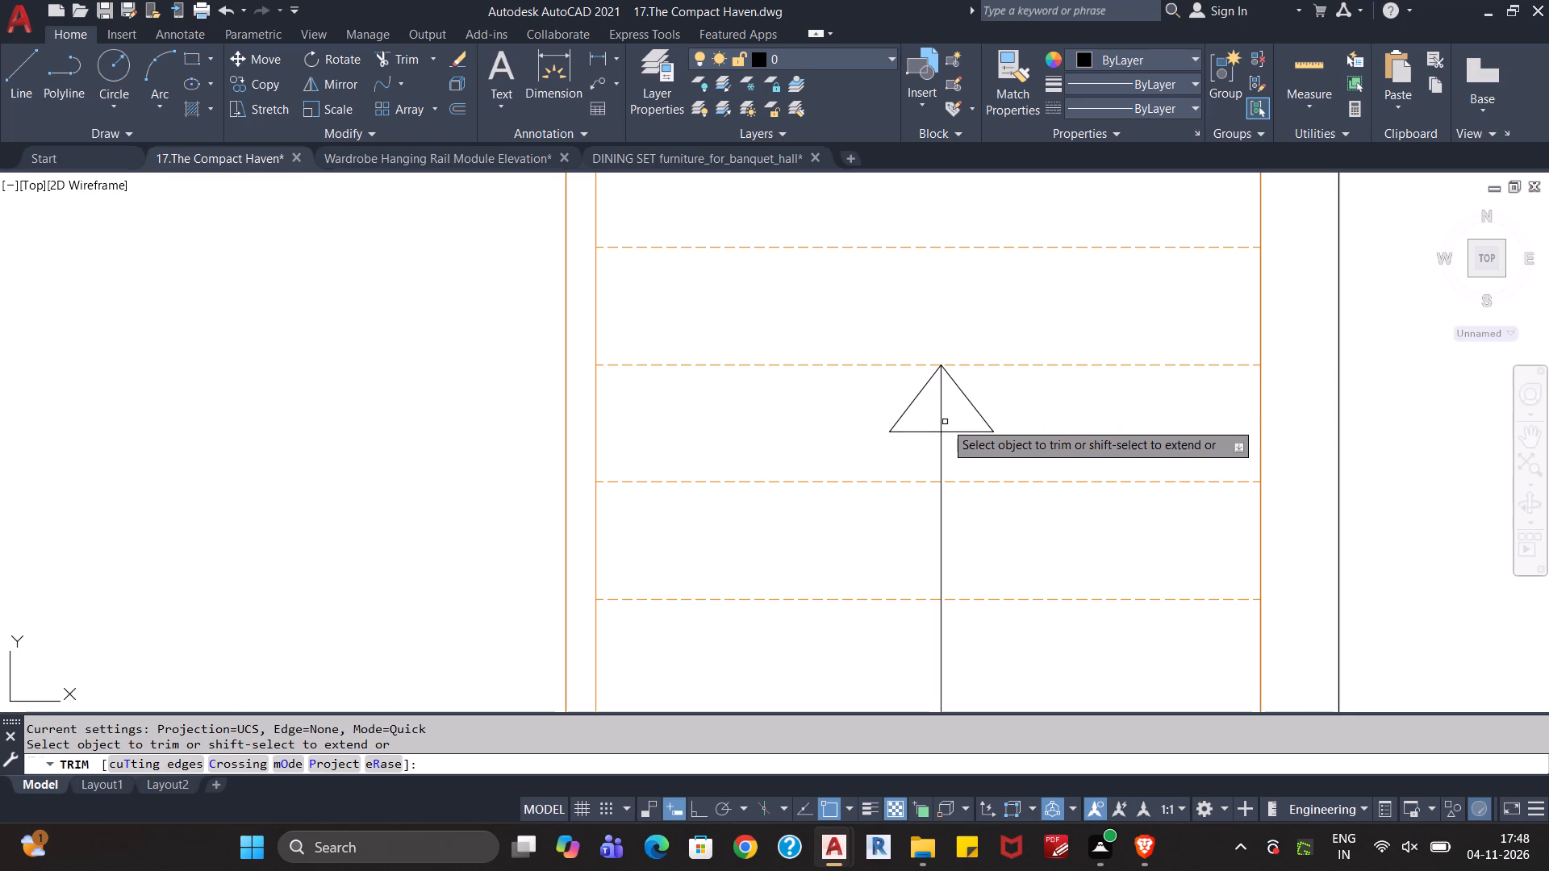
{"action": "left_click", "coordinate": [942, 415]}
{"action": "key", "text": "Escape"}
{"action": "key", "text": "Escape"}
{"action": "key", "text": "Escape"}
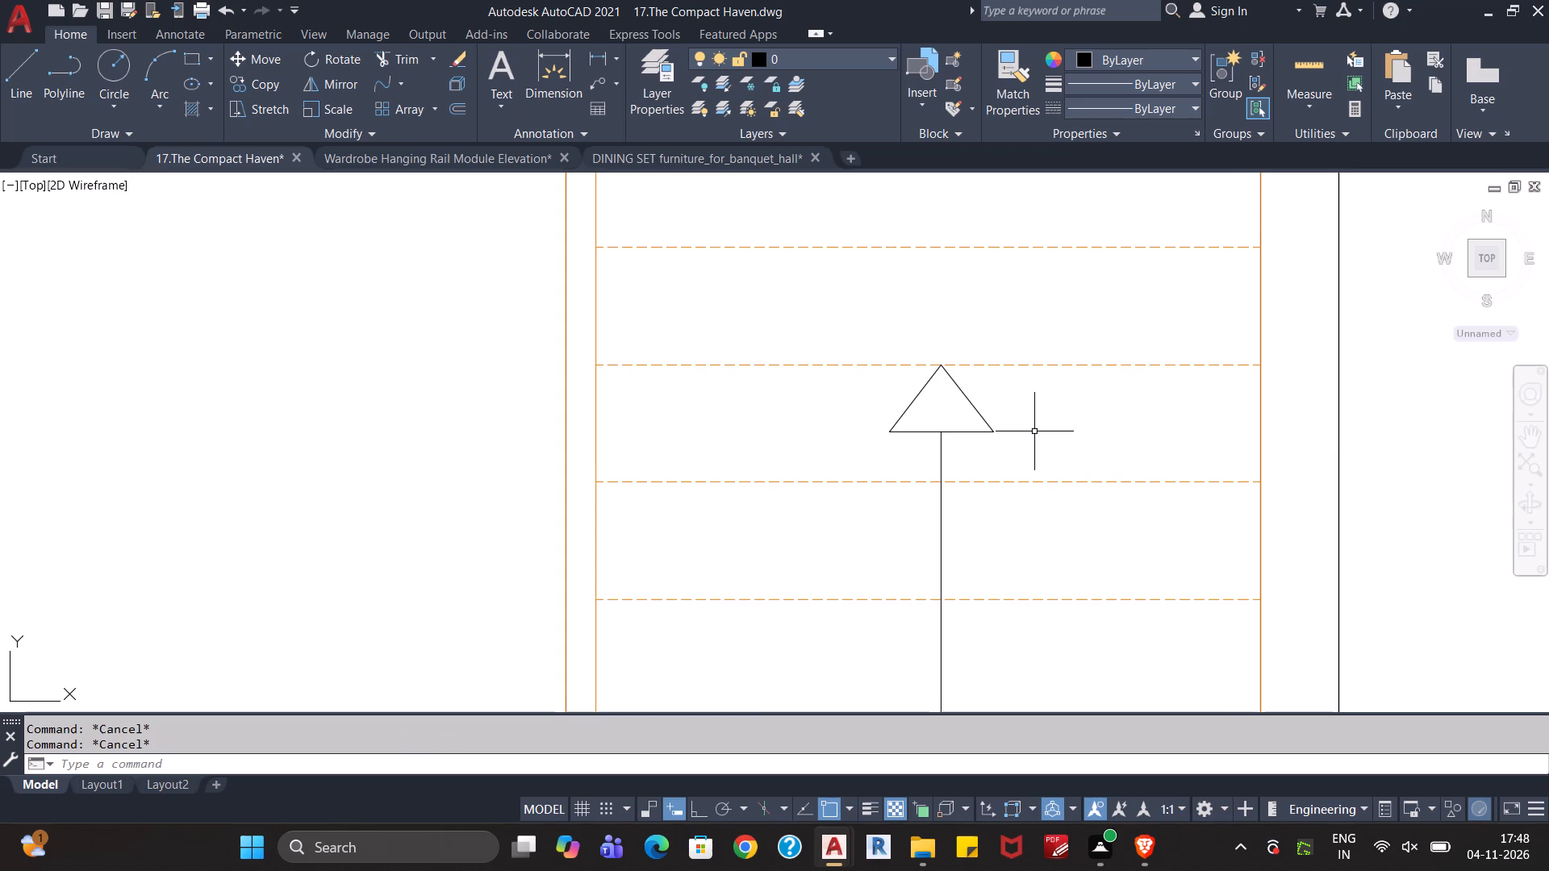
Fill the stair arrowhead triangle with a solid hatch in the colour White.
{"action": "scroll", "coordinate": [1034, 431], "scroll_direction": "down", "scroll_amount": 1}
{"action": "middle_click_drag", "start_coordinate": [1037, 429], "coordinate": [1016, 419]}
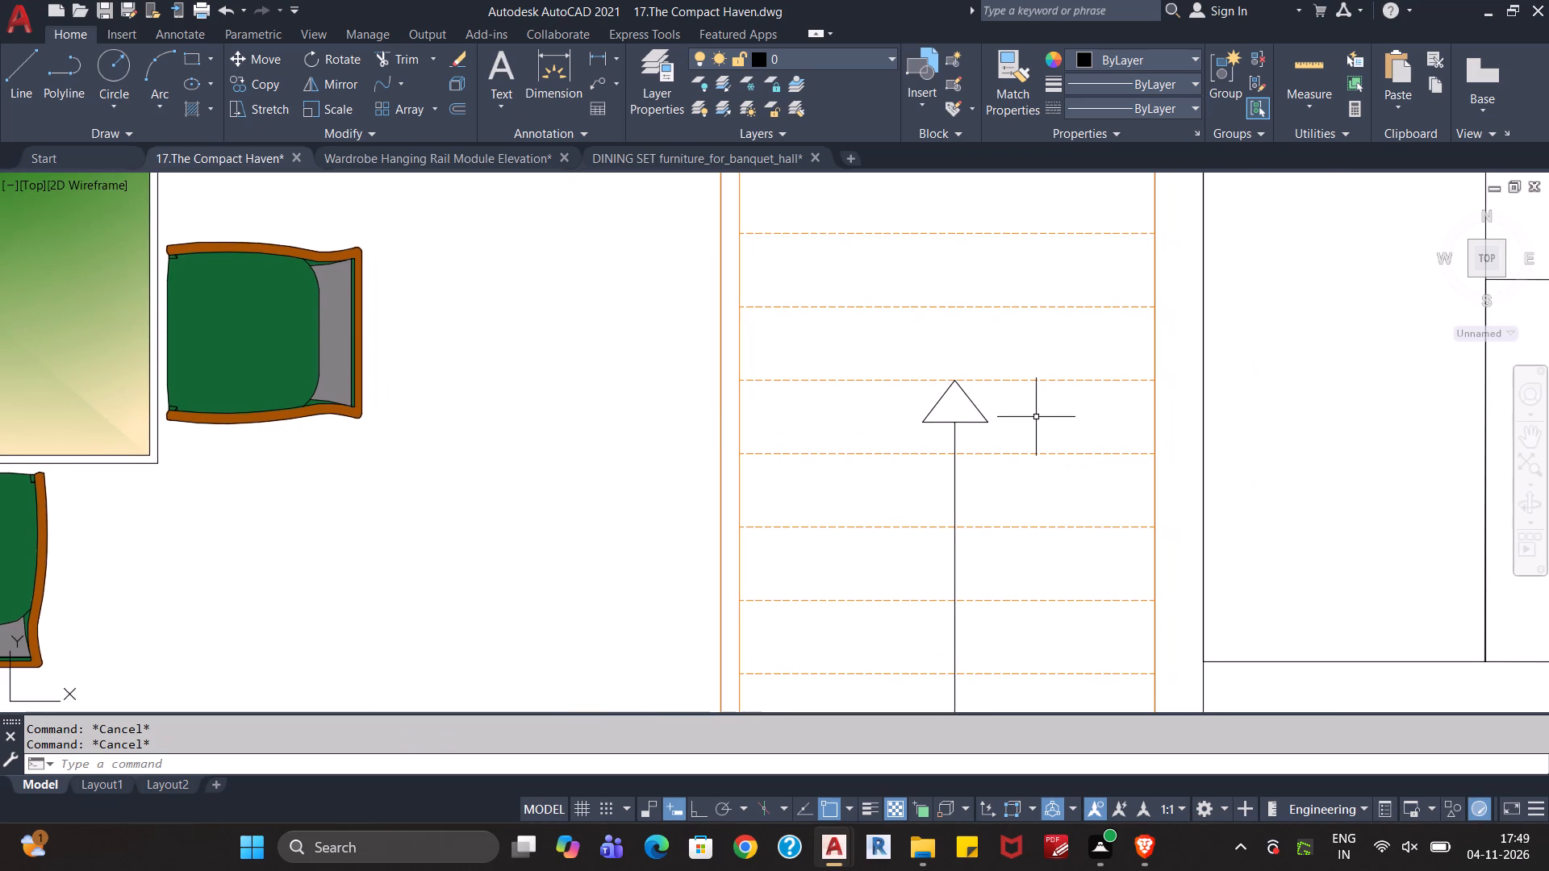
{"action": "type", "text": "ha"}
{"action": "key", "text": "Return"}
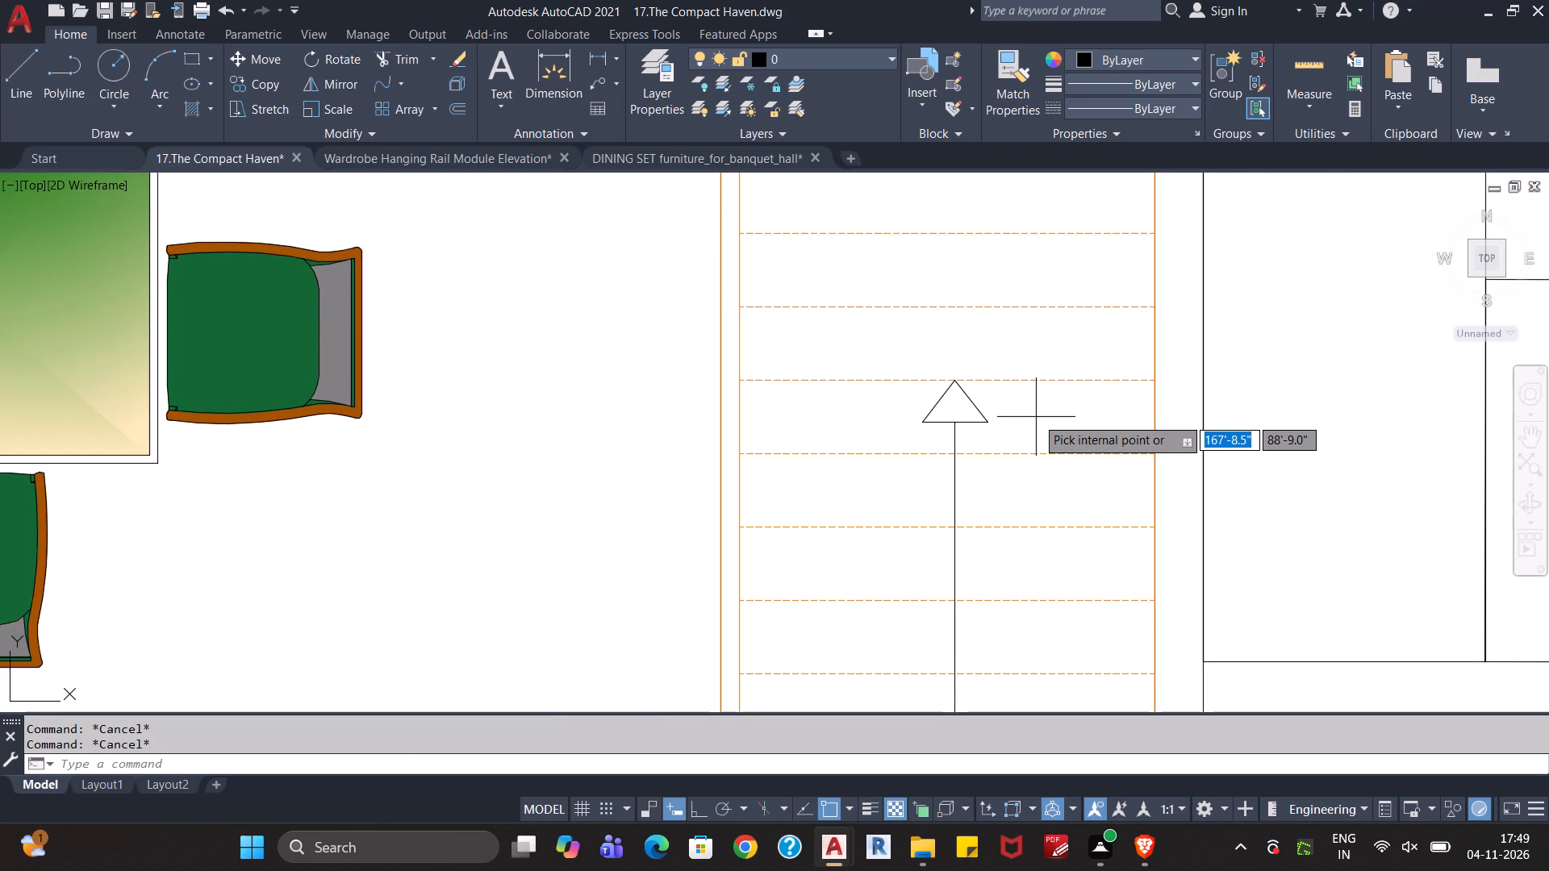
{"action": "left_click", "coordinate": [625, 88]}
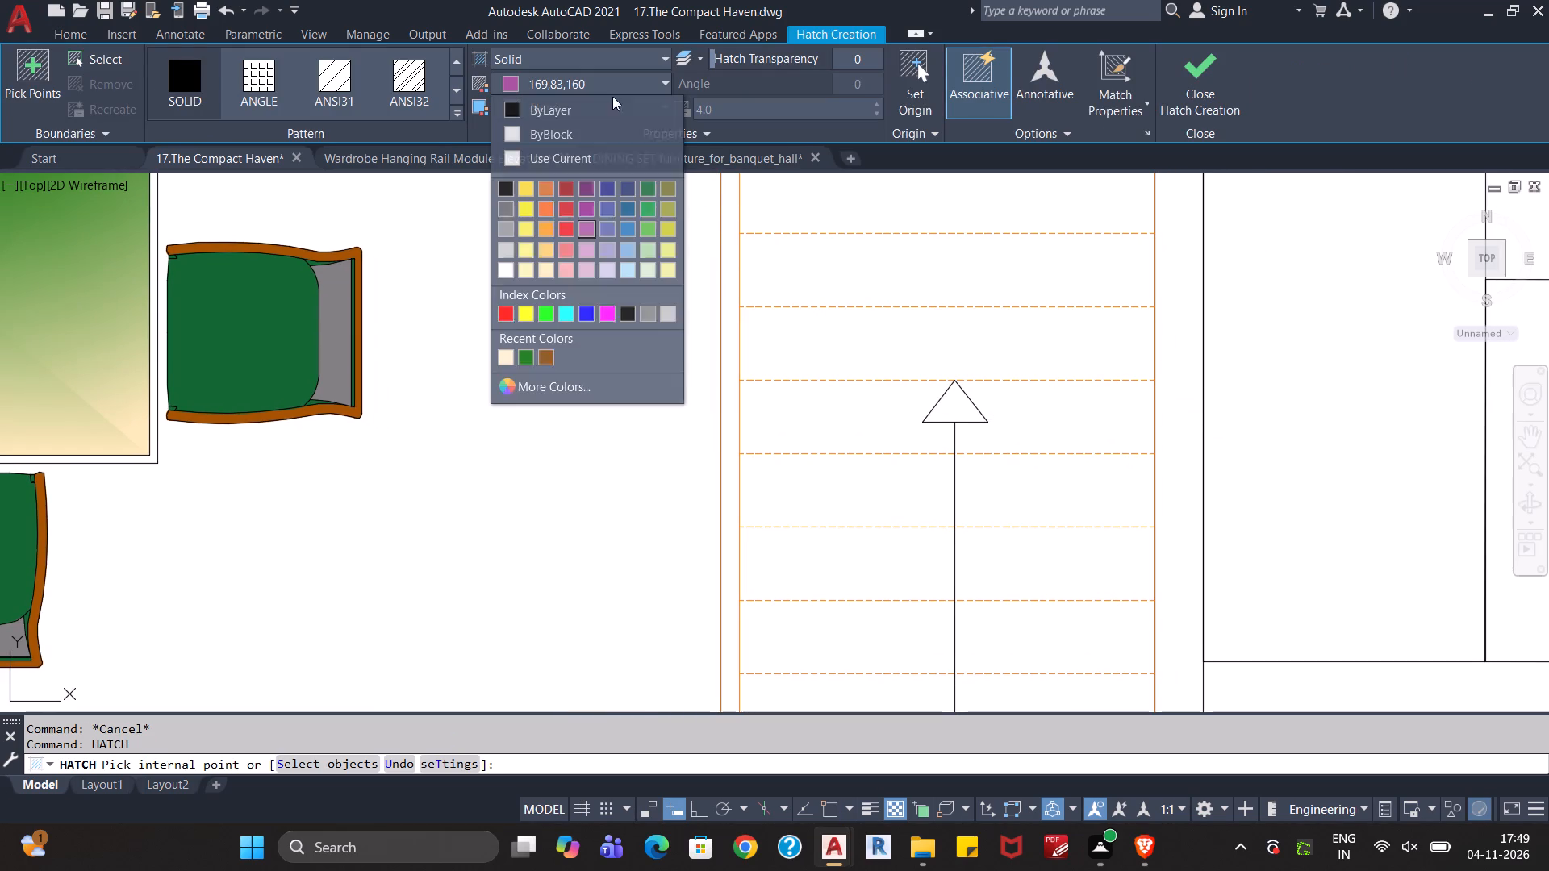
{"action": "left_click", "coordinate": [622, 312]}
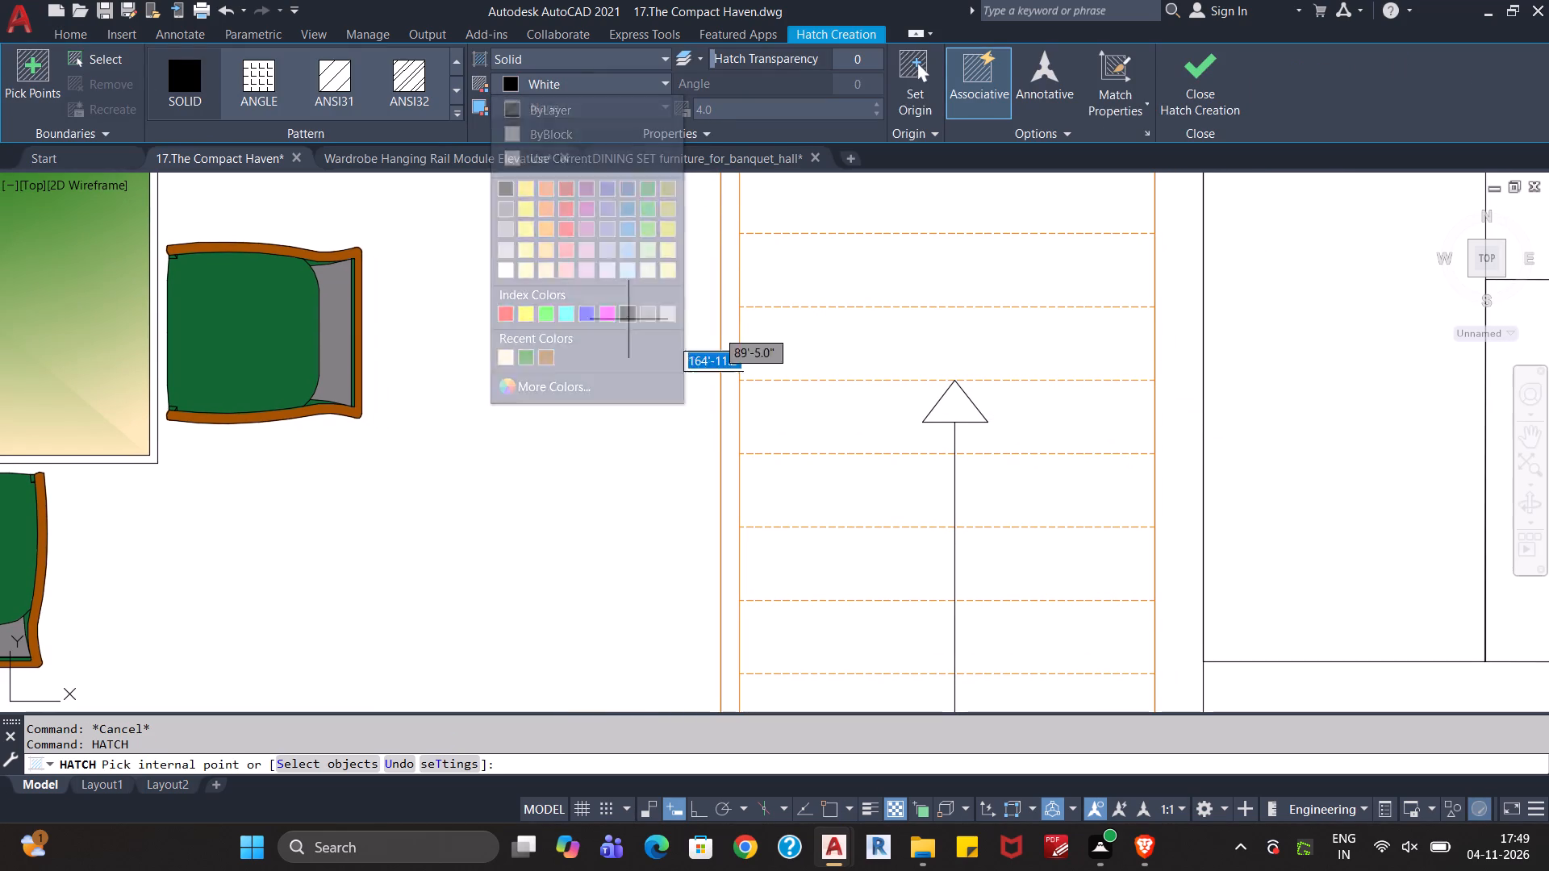
{"action": "left_click", "coordinate": [942, 415]}
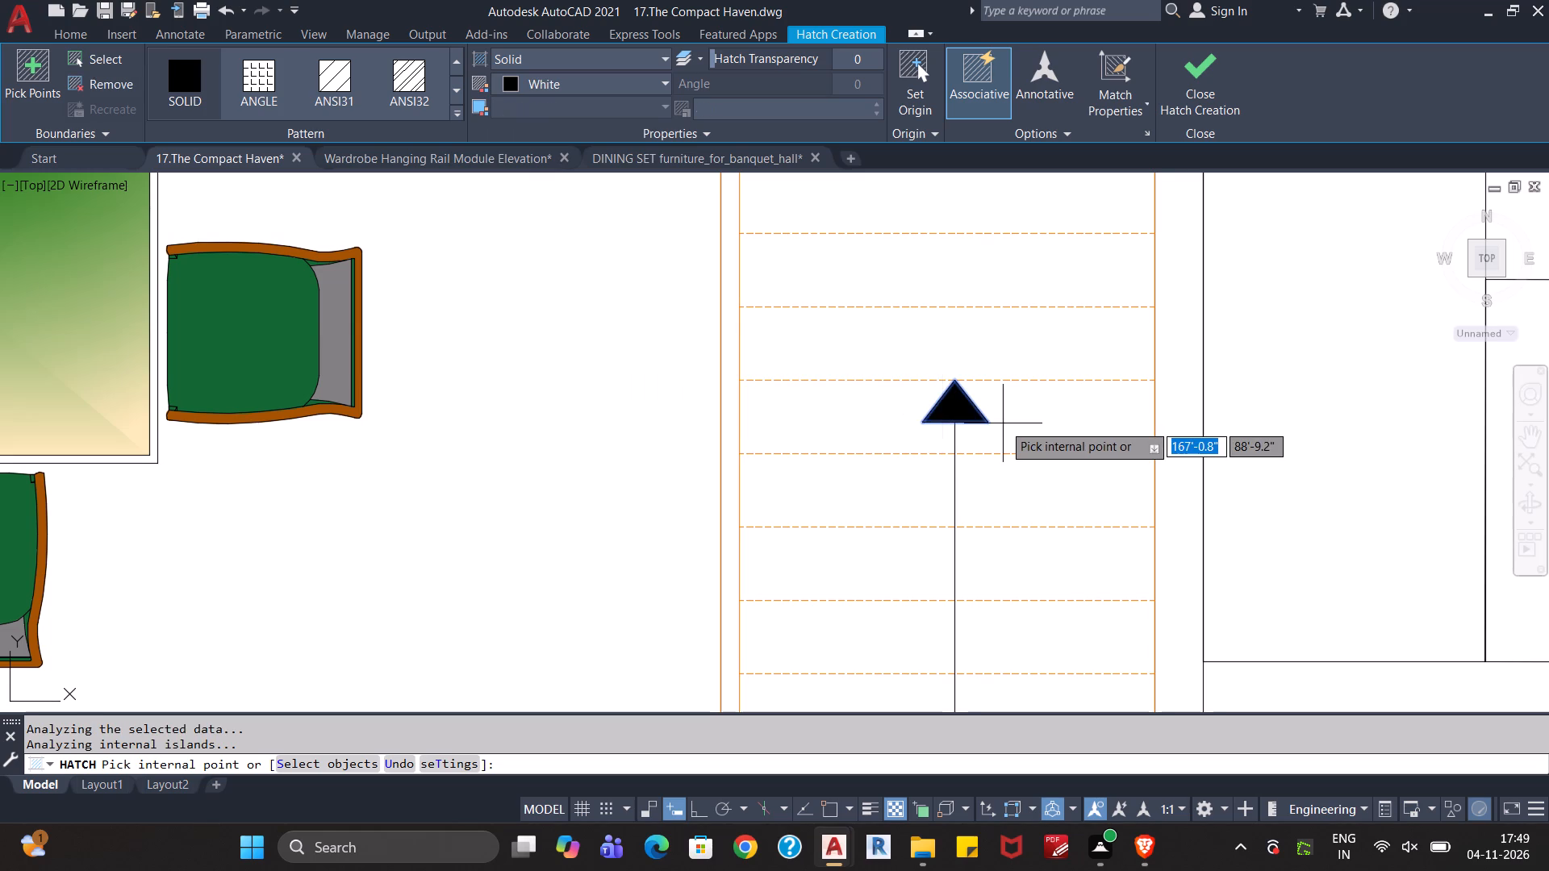
{"action": "key", "text": "Escape"}
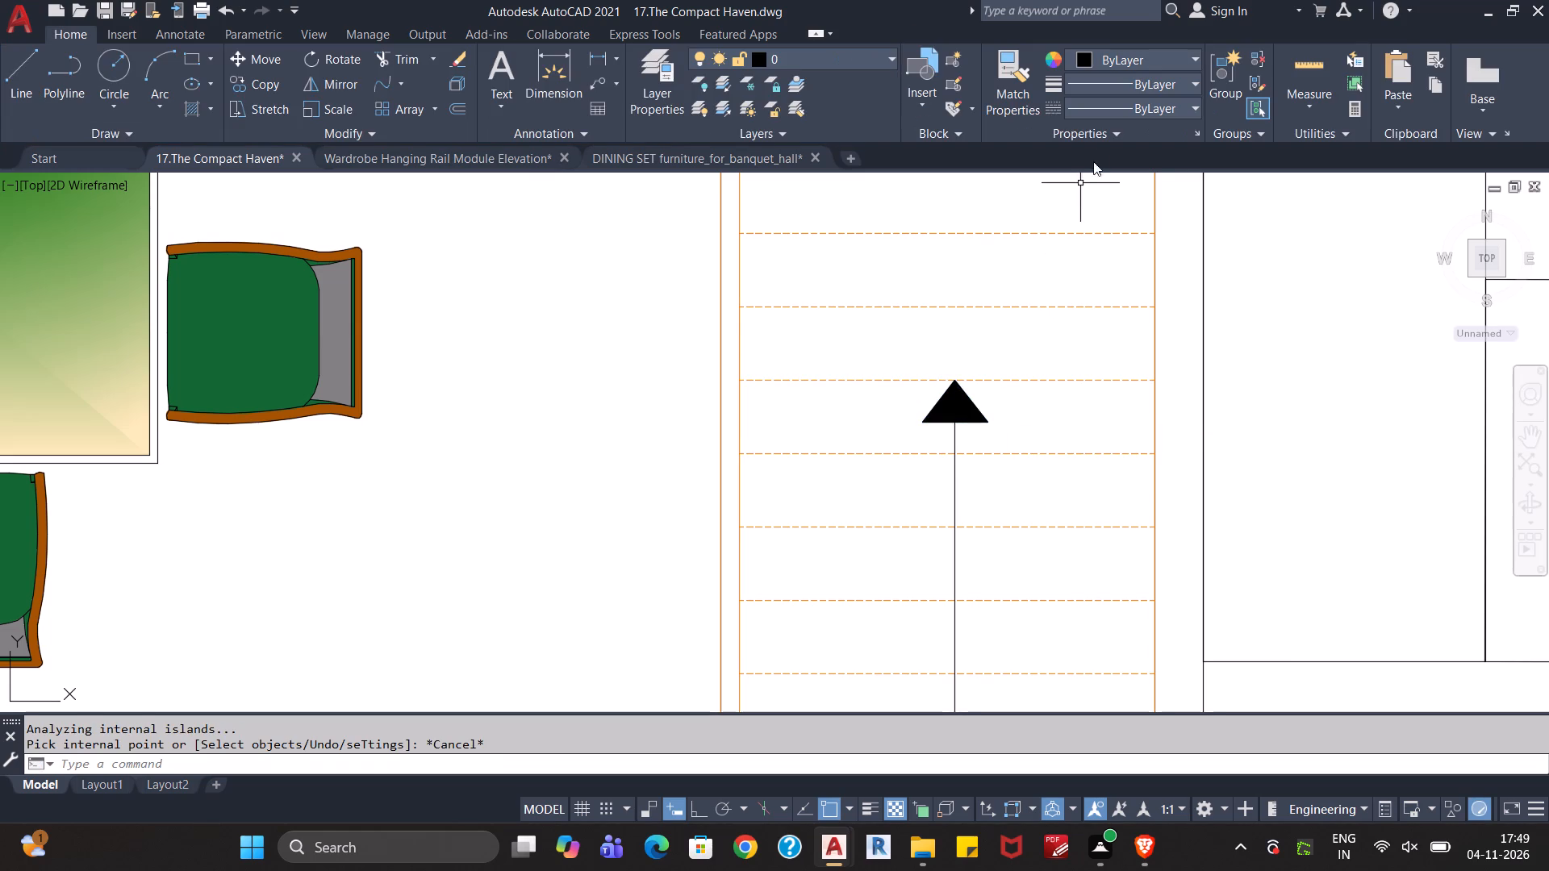
{"action": "key", "text": "Escape"}
Review the whole floor plan, then the area around the staircase, dining and sit out.
{"action": "scroll", "coordinate": [1075, 317], "scroll_direction": "down", "scroll_amount": 2}
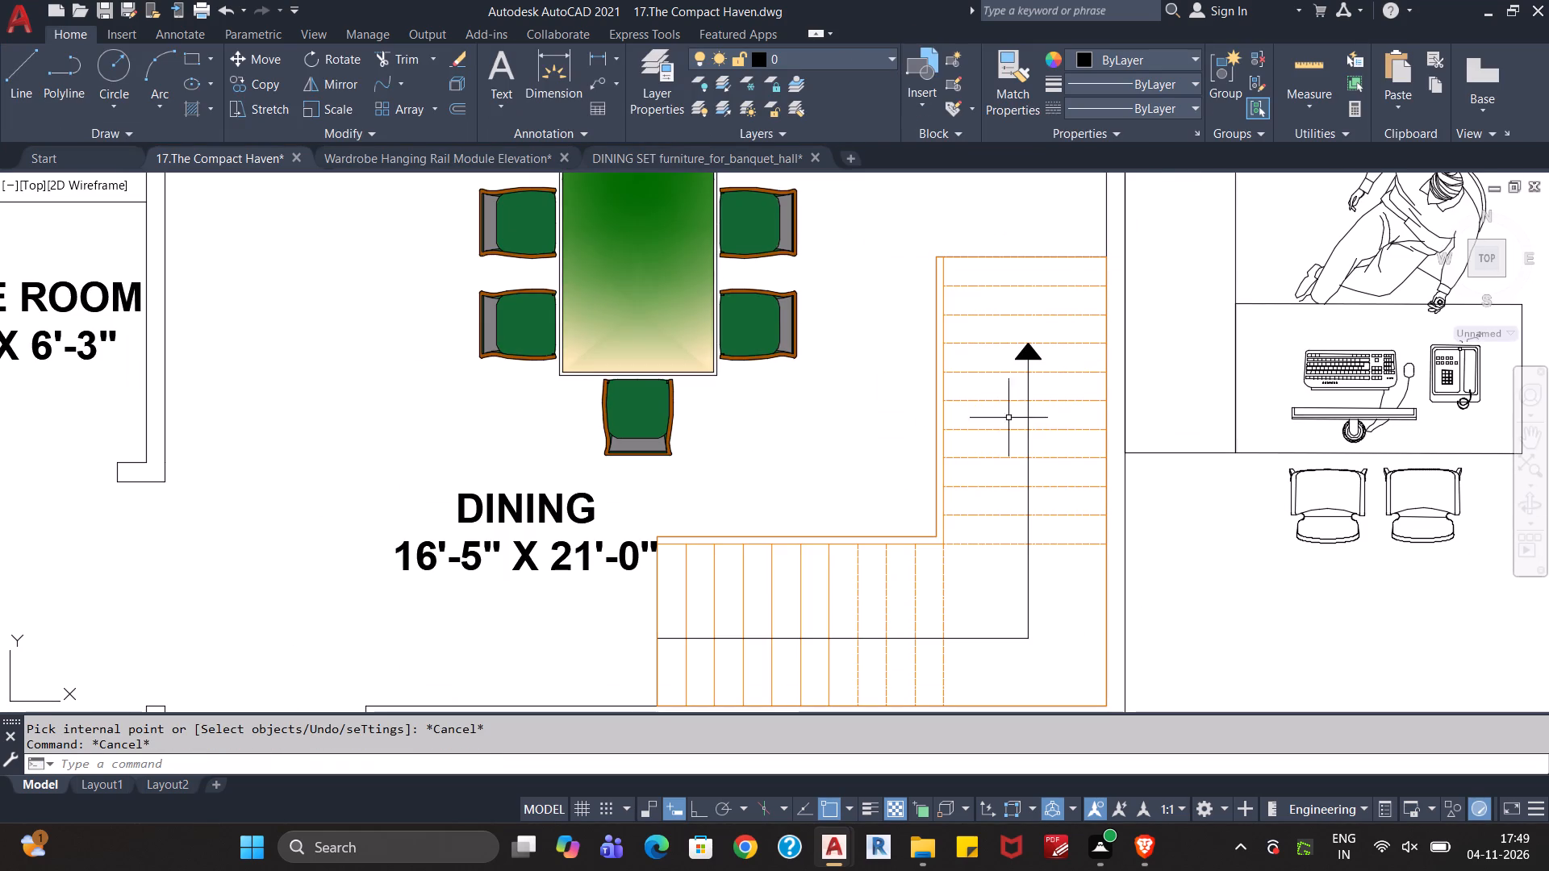
{"action": "scroll", "coordinate": [878, 464], "scroll_direction": "down", "scroll_amount": 1}
{"action": "key", "text": "Escape"}
{"action": "scroll", "coordinate": [871, 467], "scroll_direction": "down", "scroll_amount": 1}
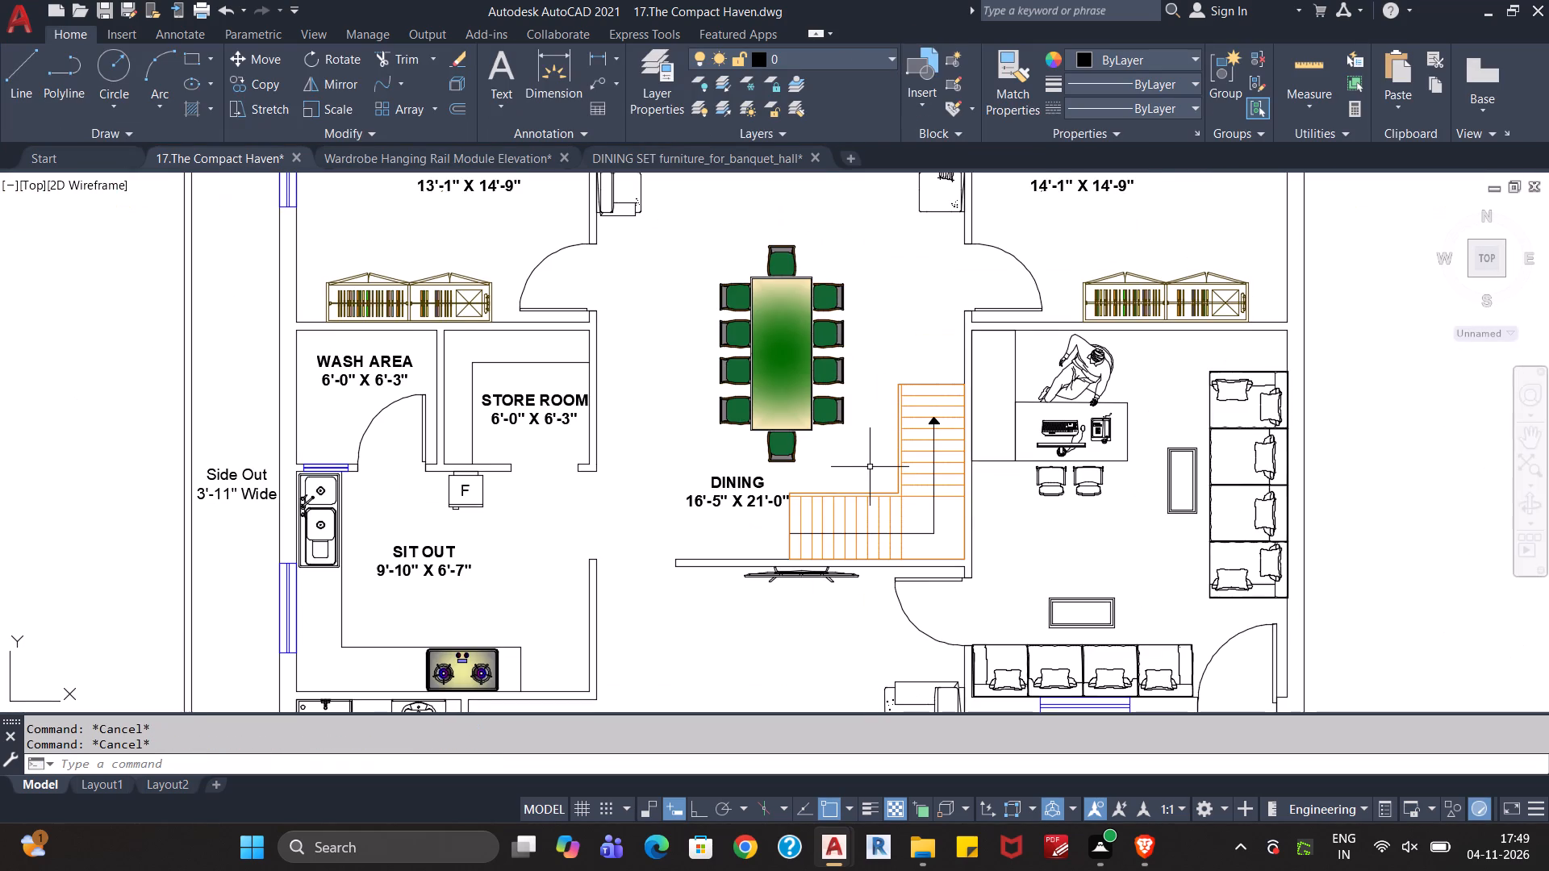
{"action": "middle_click_drag", "start_coordinate": [870, 467], "coordinate": [870, 420]}
{"action": "scroll", "coordinate": [870, 418], "scroll_direction": "down", "scroll_amount": 2}
{"action": "middle_click_drag", "start_coordinate": [838, 516], "coordinate": [814, 496]}
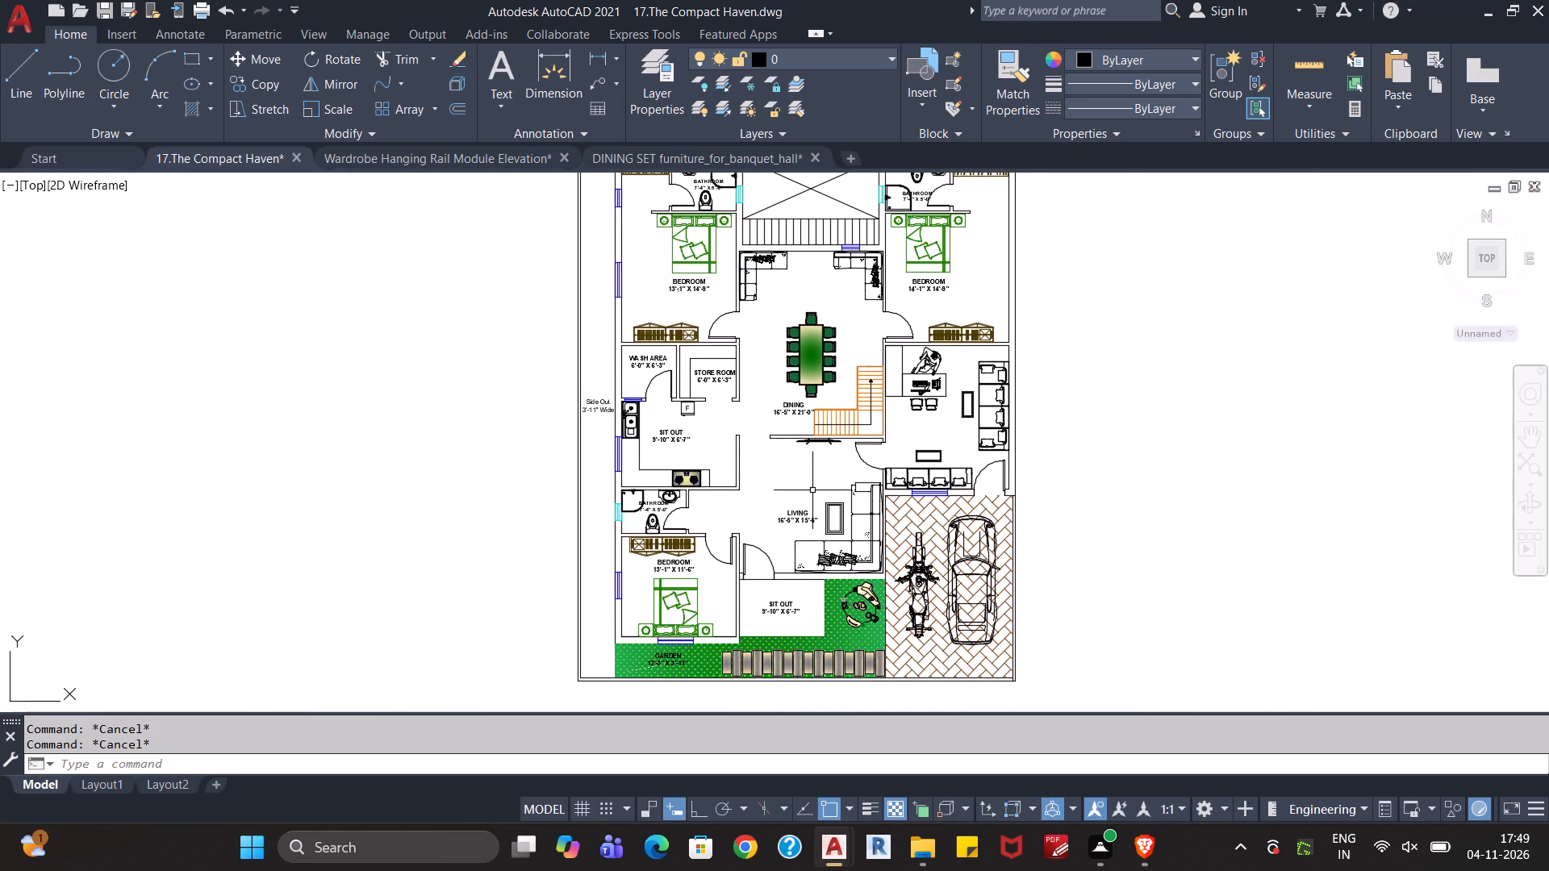
{"action": "key", "text": "Escape"}
{"action": "key", "text": "Escape"}
{"action": "scroll", "coordinate": [809, 503], "scroll_direction": "up", "scroll_amount": 2}
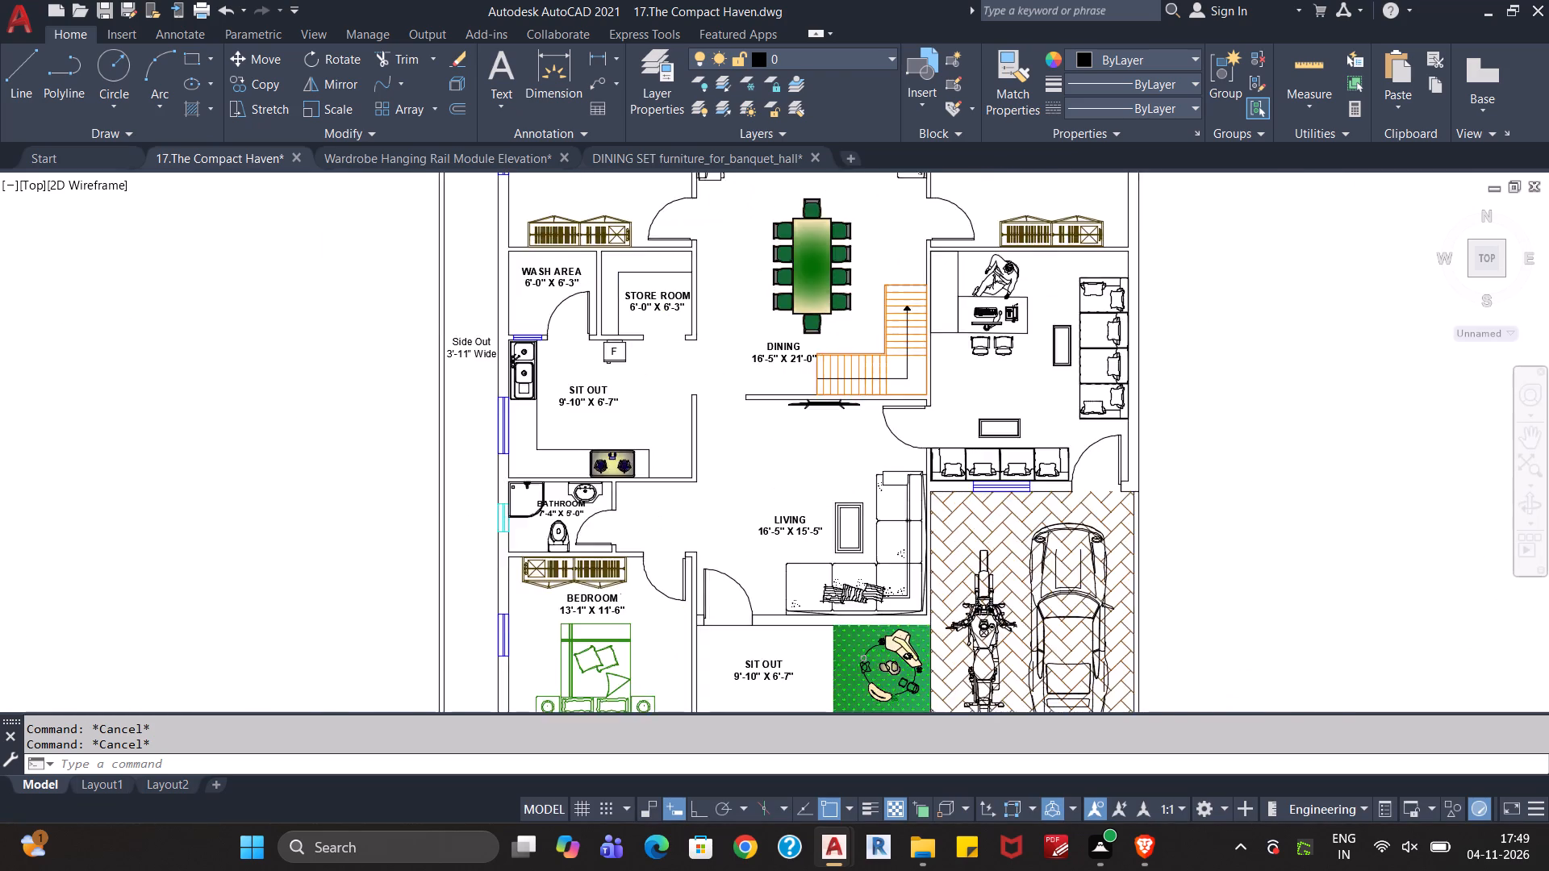
{"action": "middle_click_drag", "start_coordinate": [820, 454], "coordinate": [799, 536]}
{"action": "scroll", "coordinate": [793, 540], "scroll_direction": "down", "scroll_amount": 1}
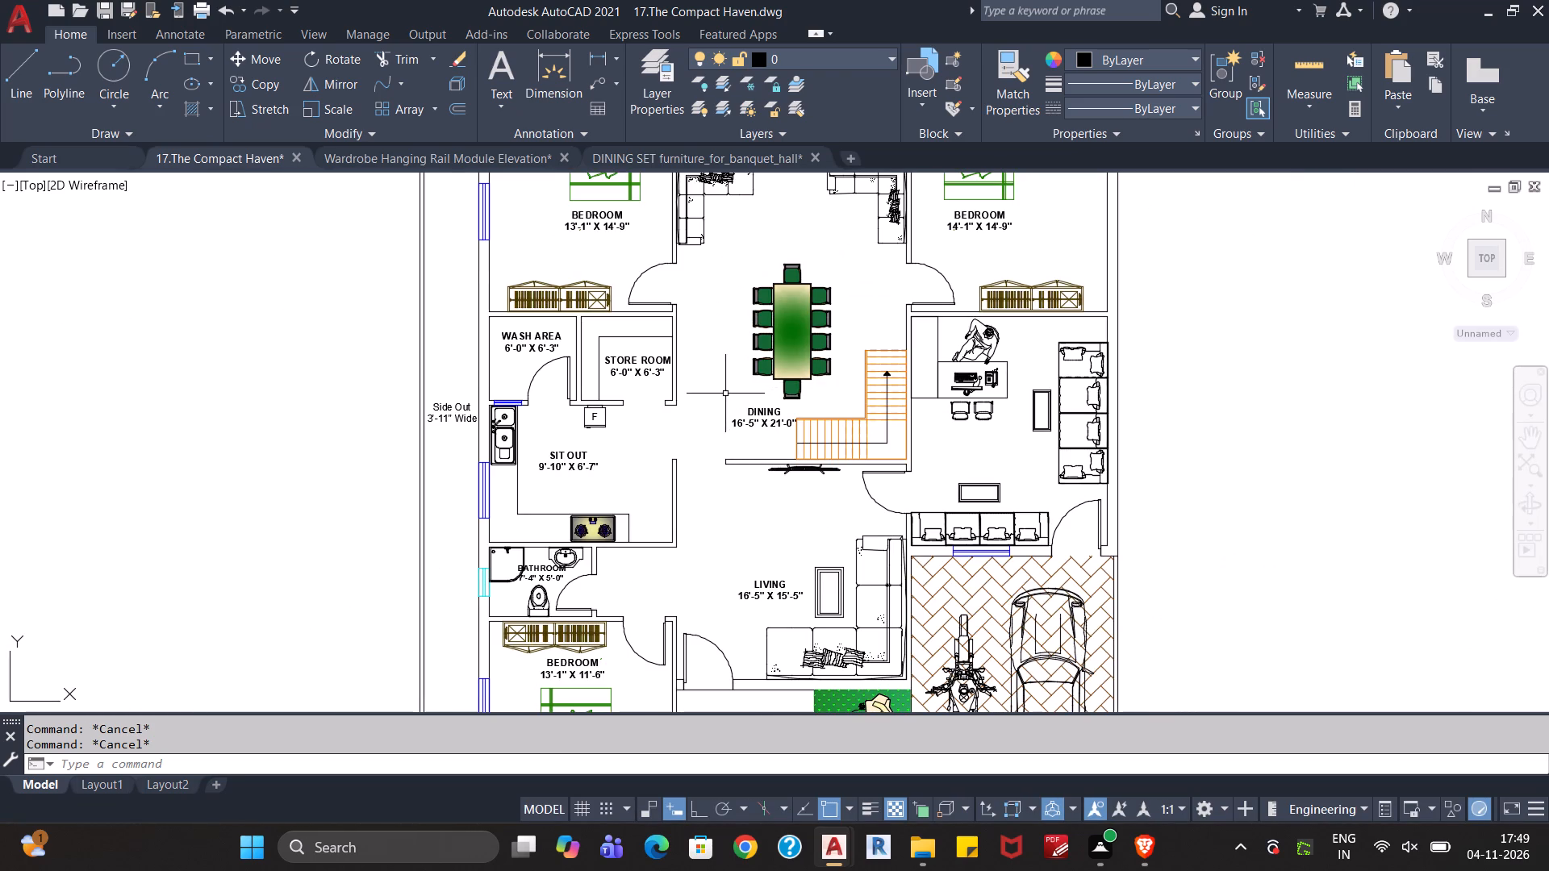
{"action": "scroll", "coordinate": [725, 394], "scroll_direction": "up", "scroll_amount": 2}
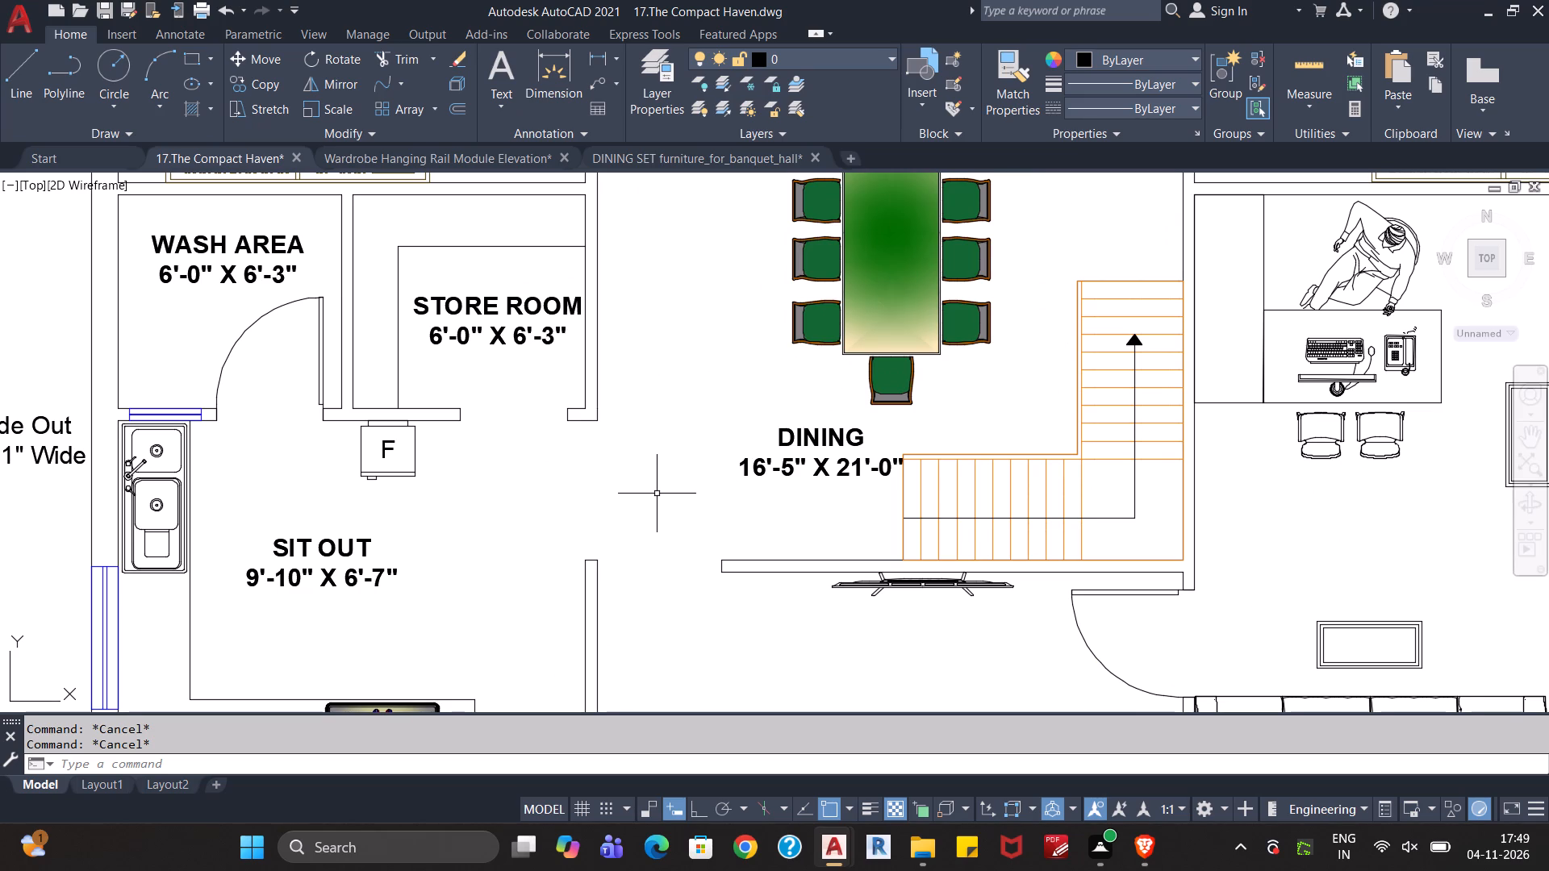
Create a new layer named Fridge and set its colour to index colour 94.
{"action": "middle_click_drag", "start_coordinate": [662, 485], "coordinate": [662, 534]}
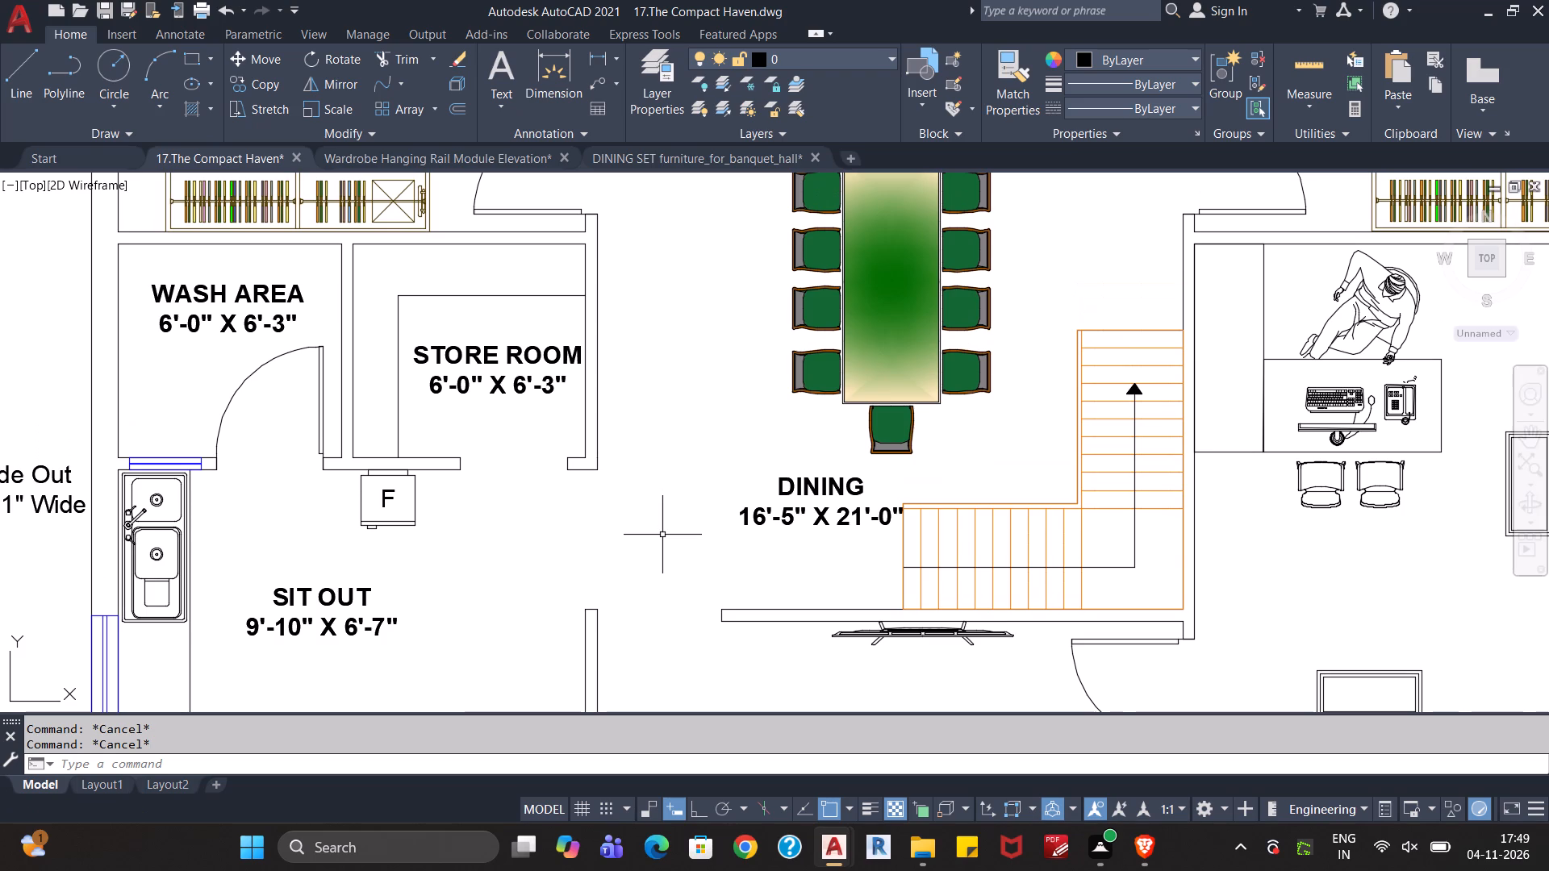
{"action": "scroll", "coordinate": [662, 535], "scroll_direction": "down", "scroll_amount": 1}
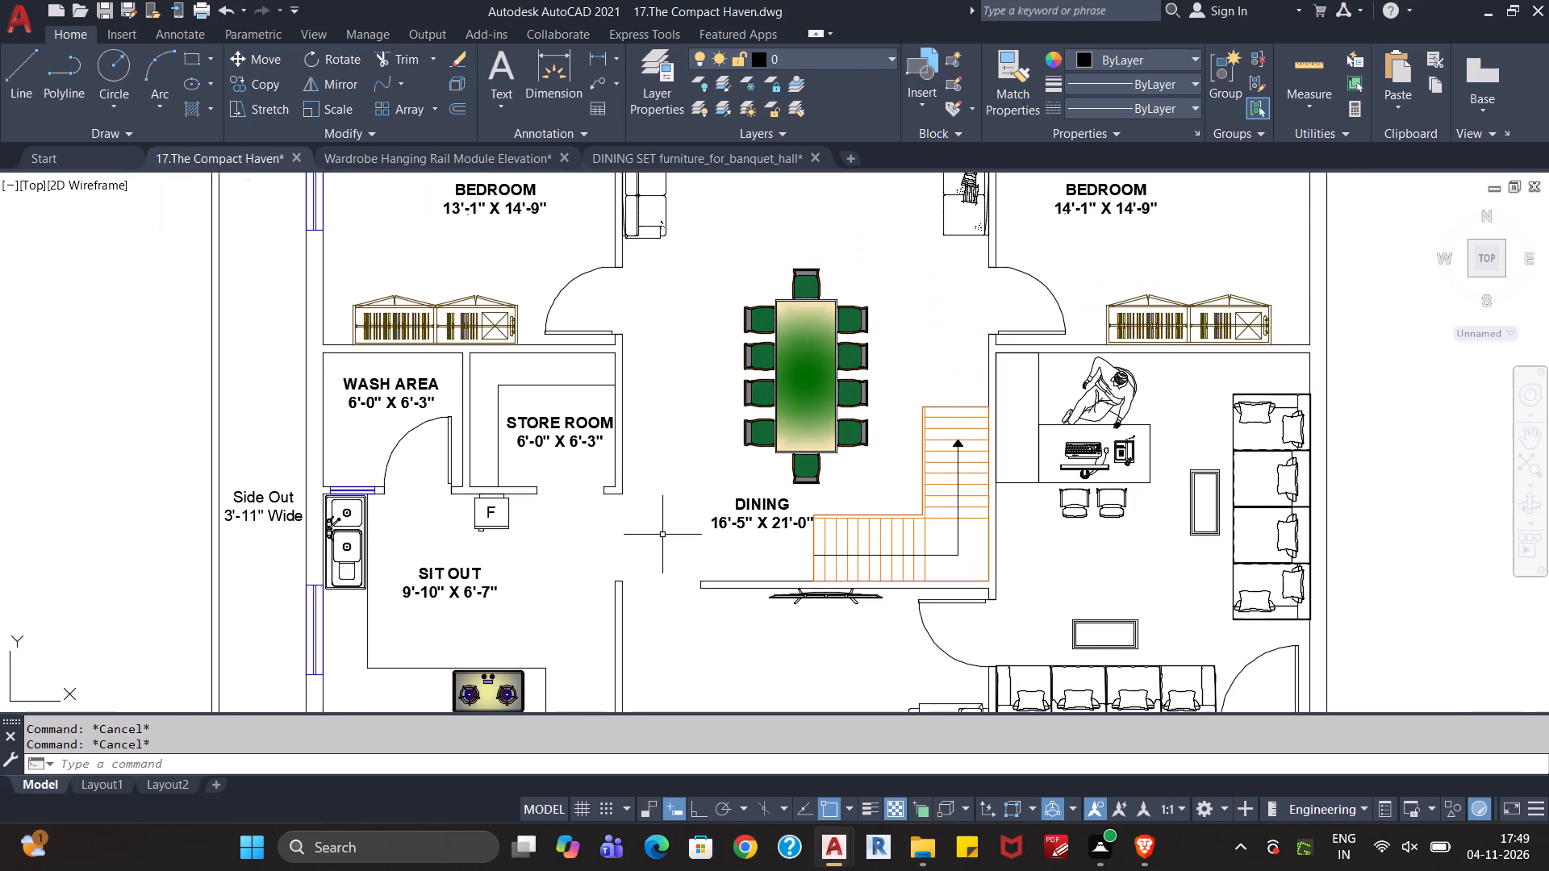
{"action": "middle_click_drag", "start_coordinate": [563, 561], "coordinate": [579, 489]}
{"action": "key", "text": "Escape"}
{"action": "key", "text": "Escape"}
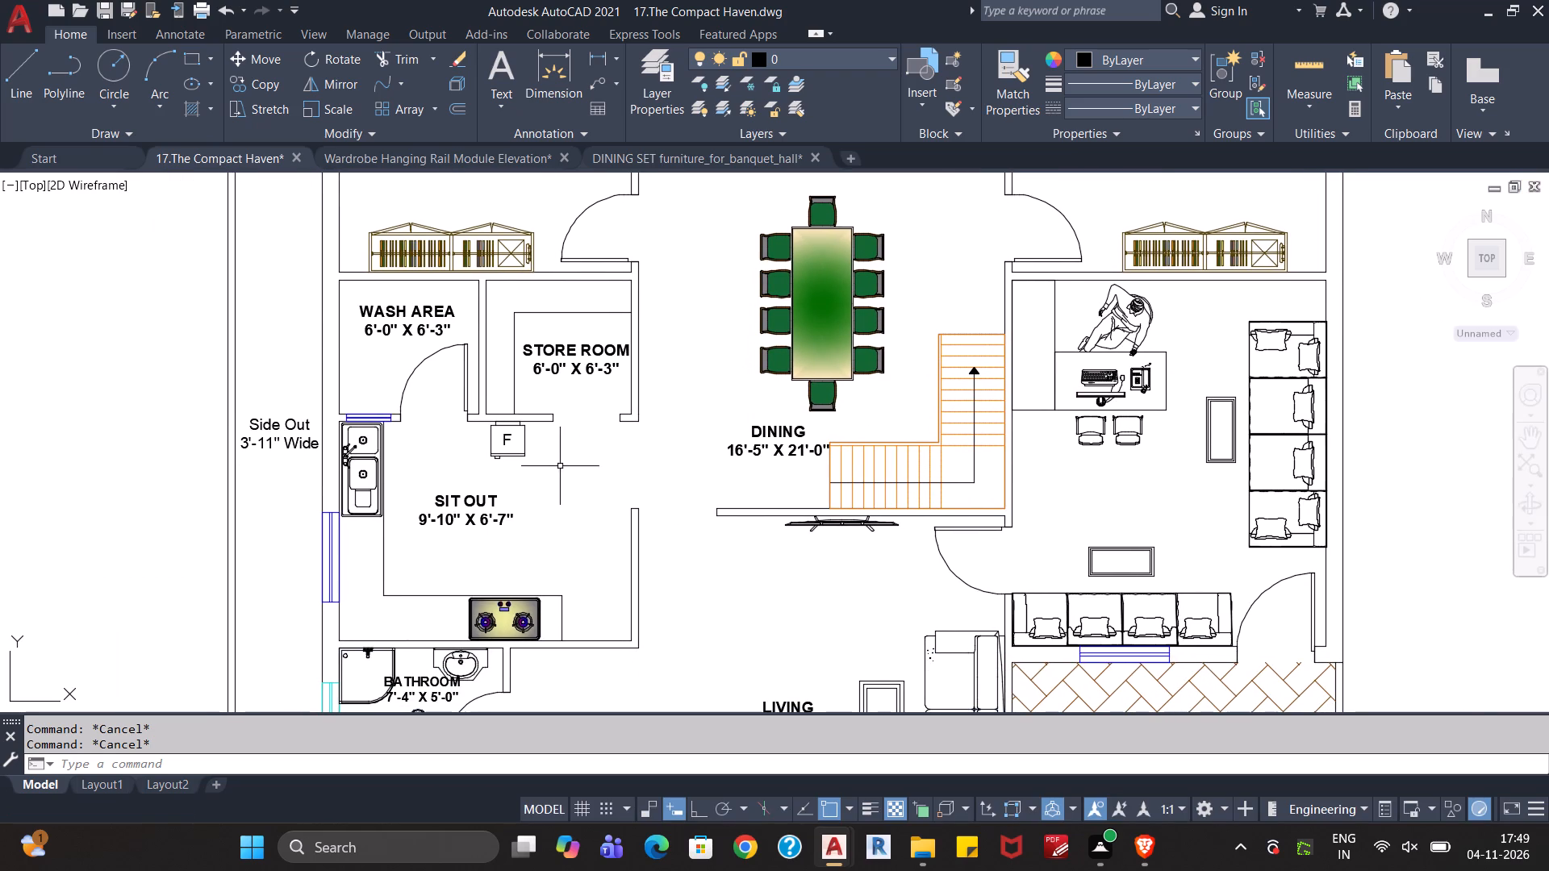
{"action": "left_click", "coordinate": [657, 84]}
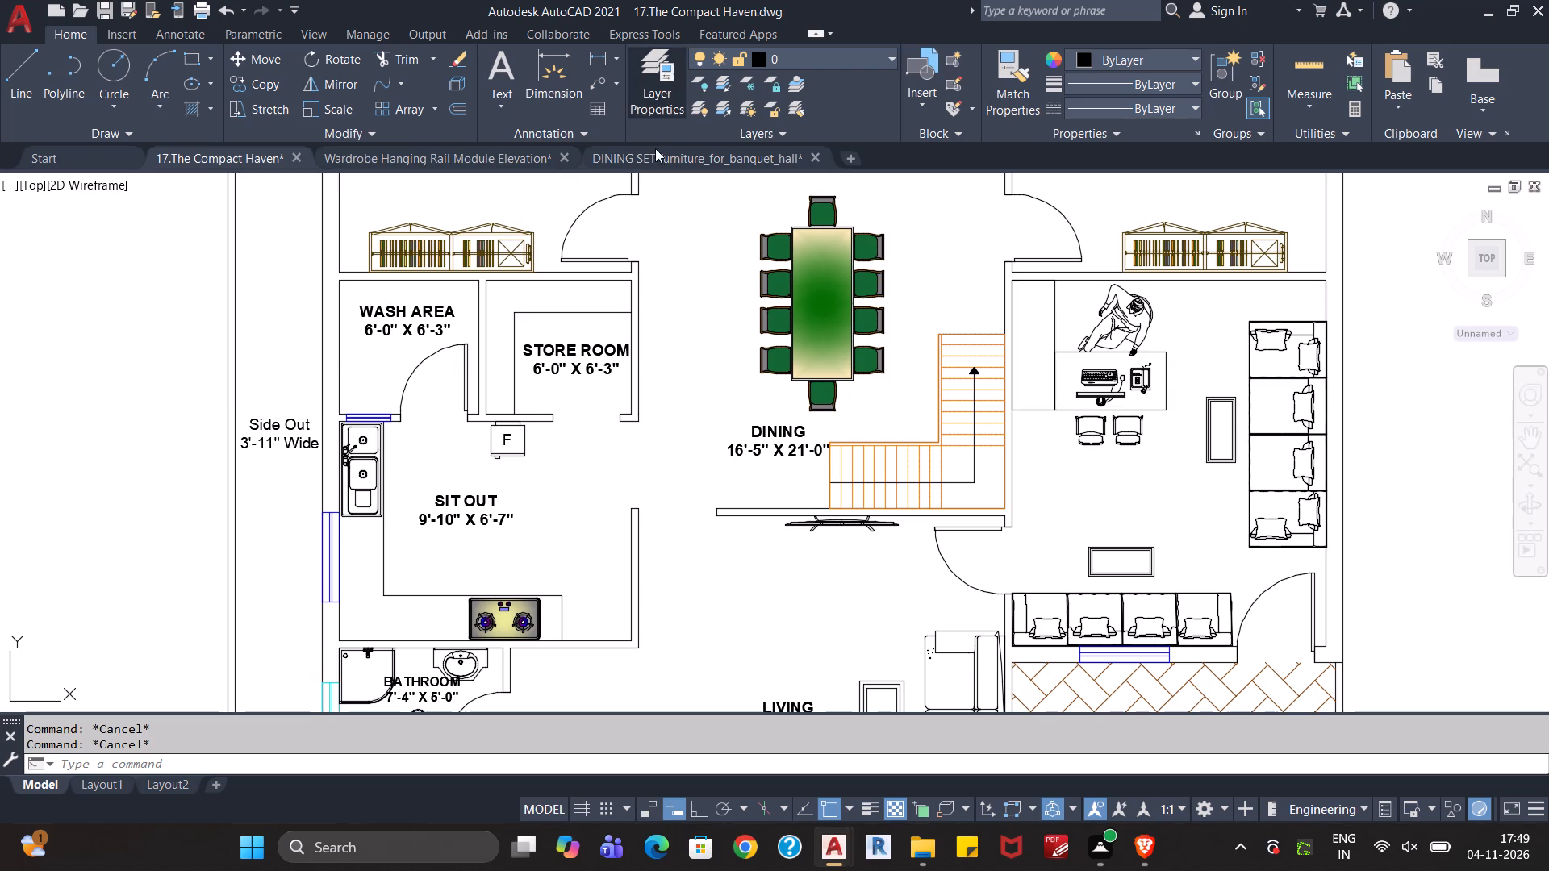
{"action": "left_click", "coordinate": [322, 169]}
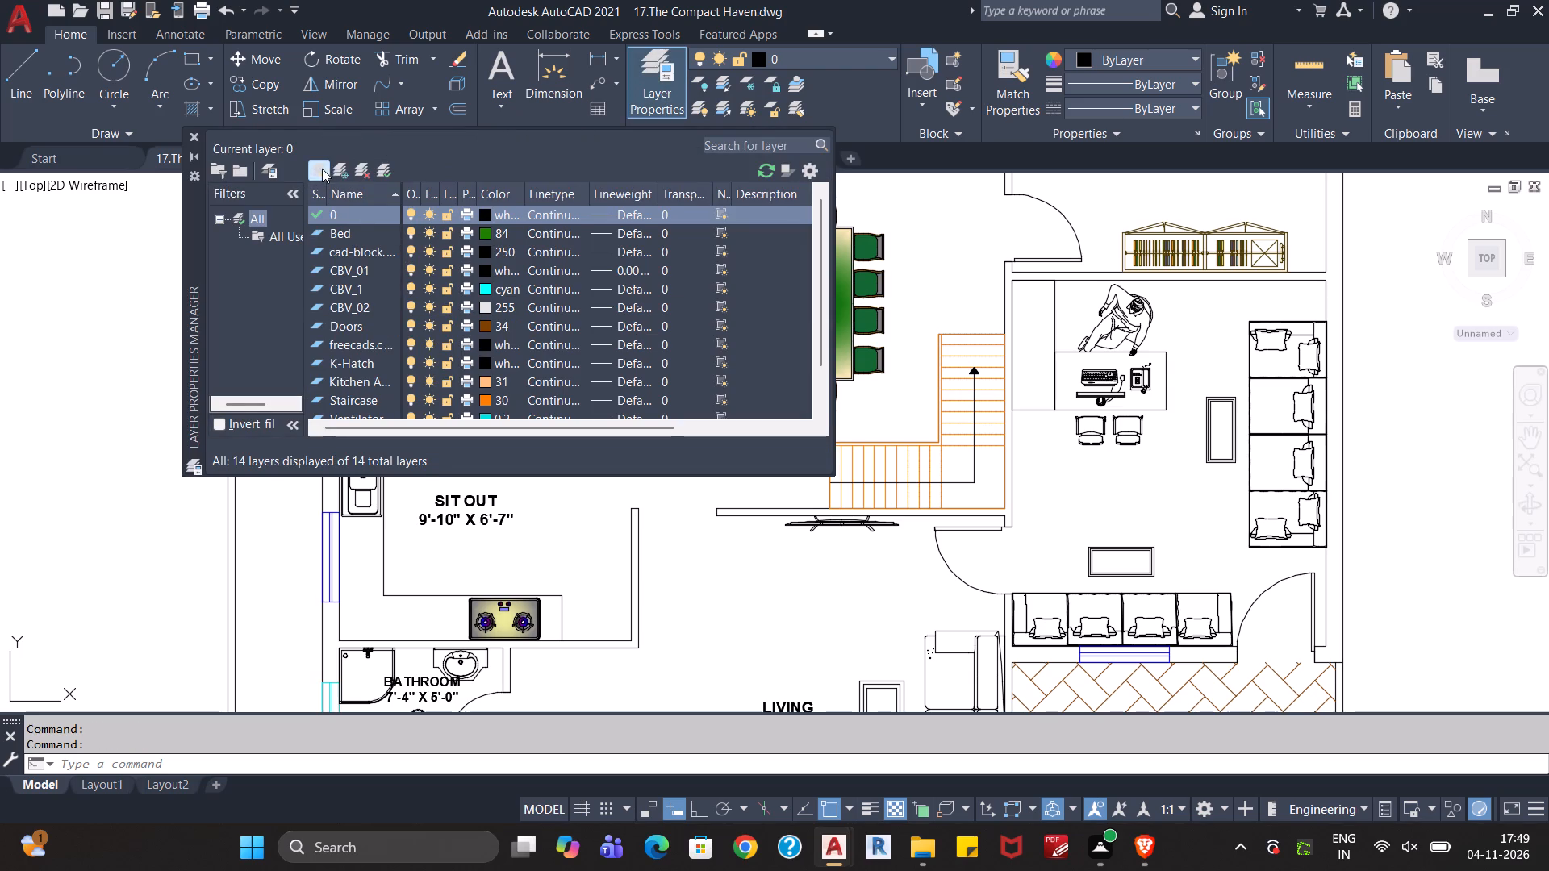
{"action": "type", "text": "Fridge"}
{"action": "key", "text": "Return"}
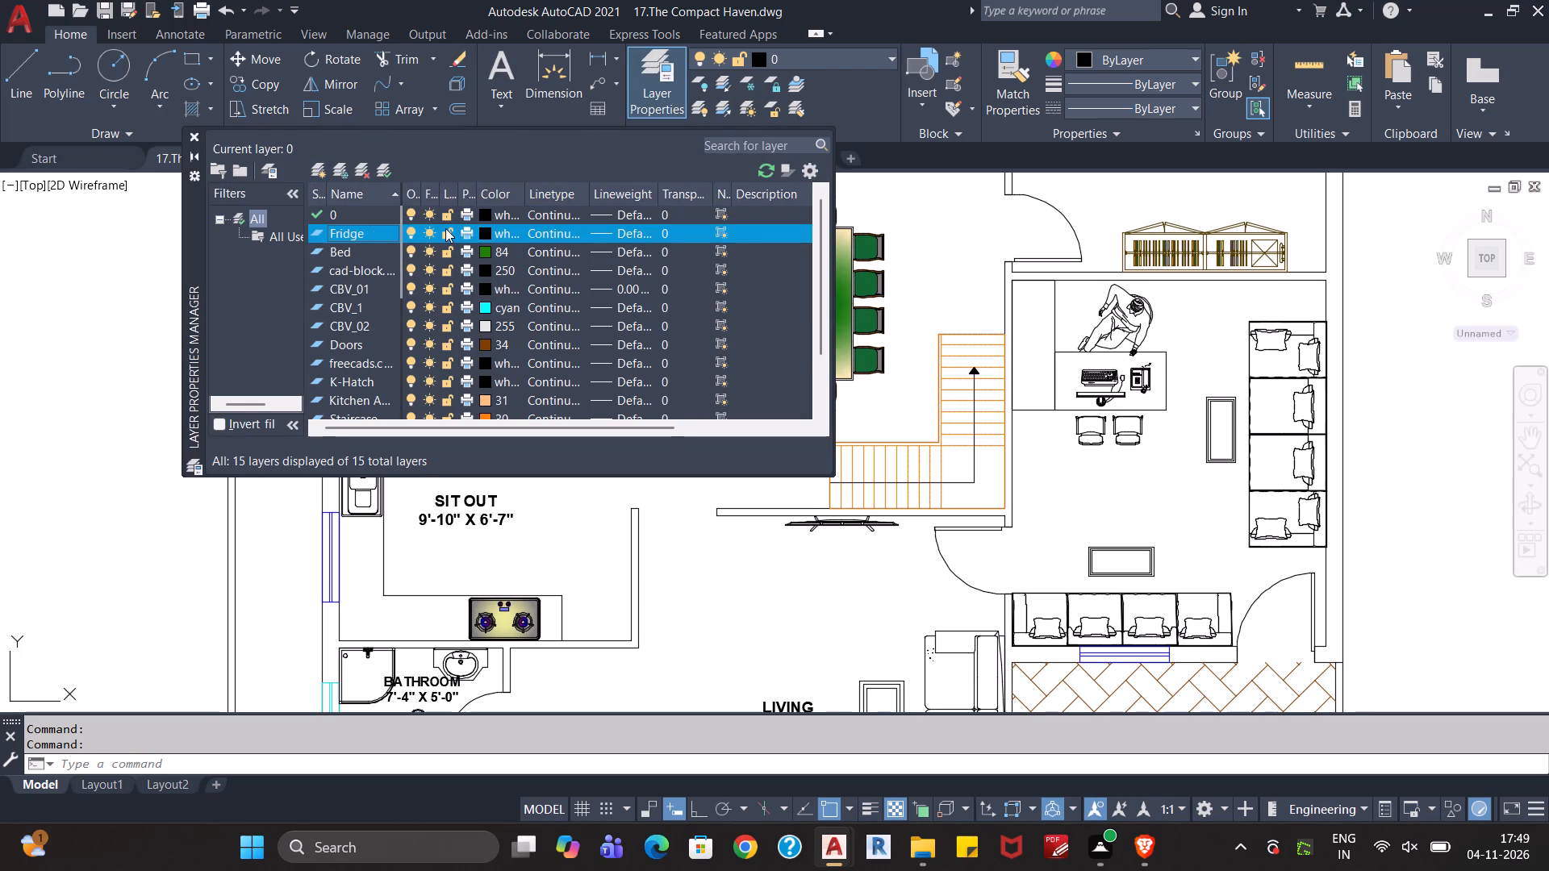
{"action": "left_click", "coordinate": [486, 231]}
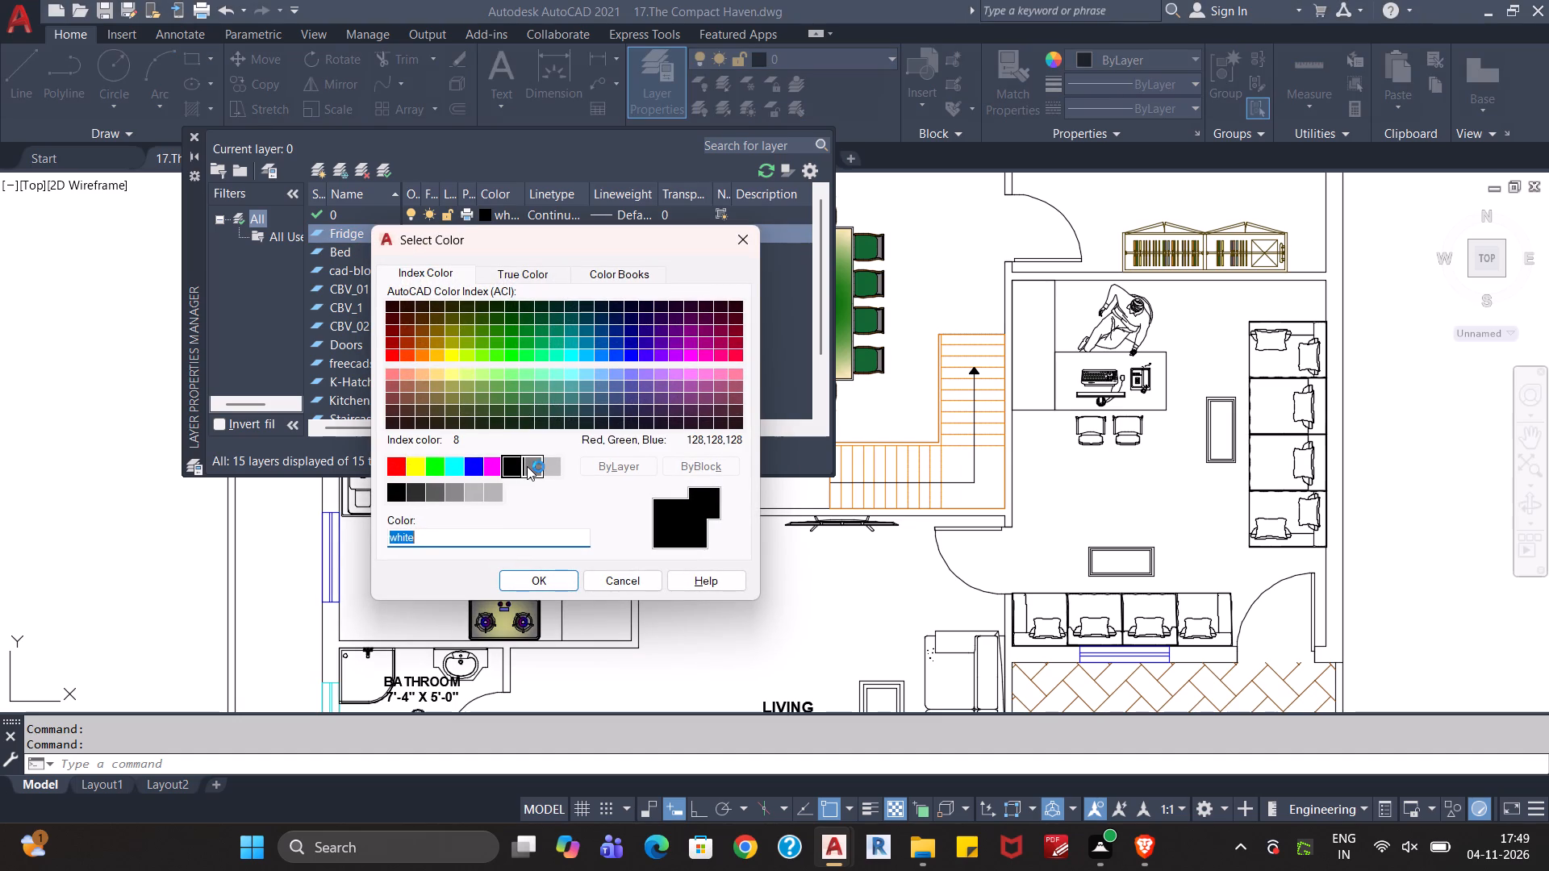
{"action": "left_click", "coordinate": [495, 331]}
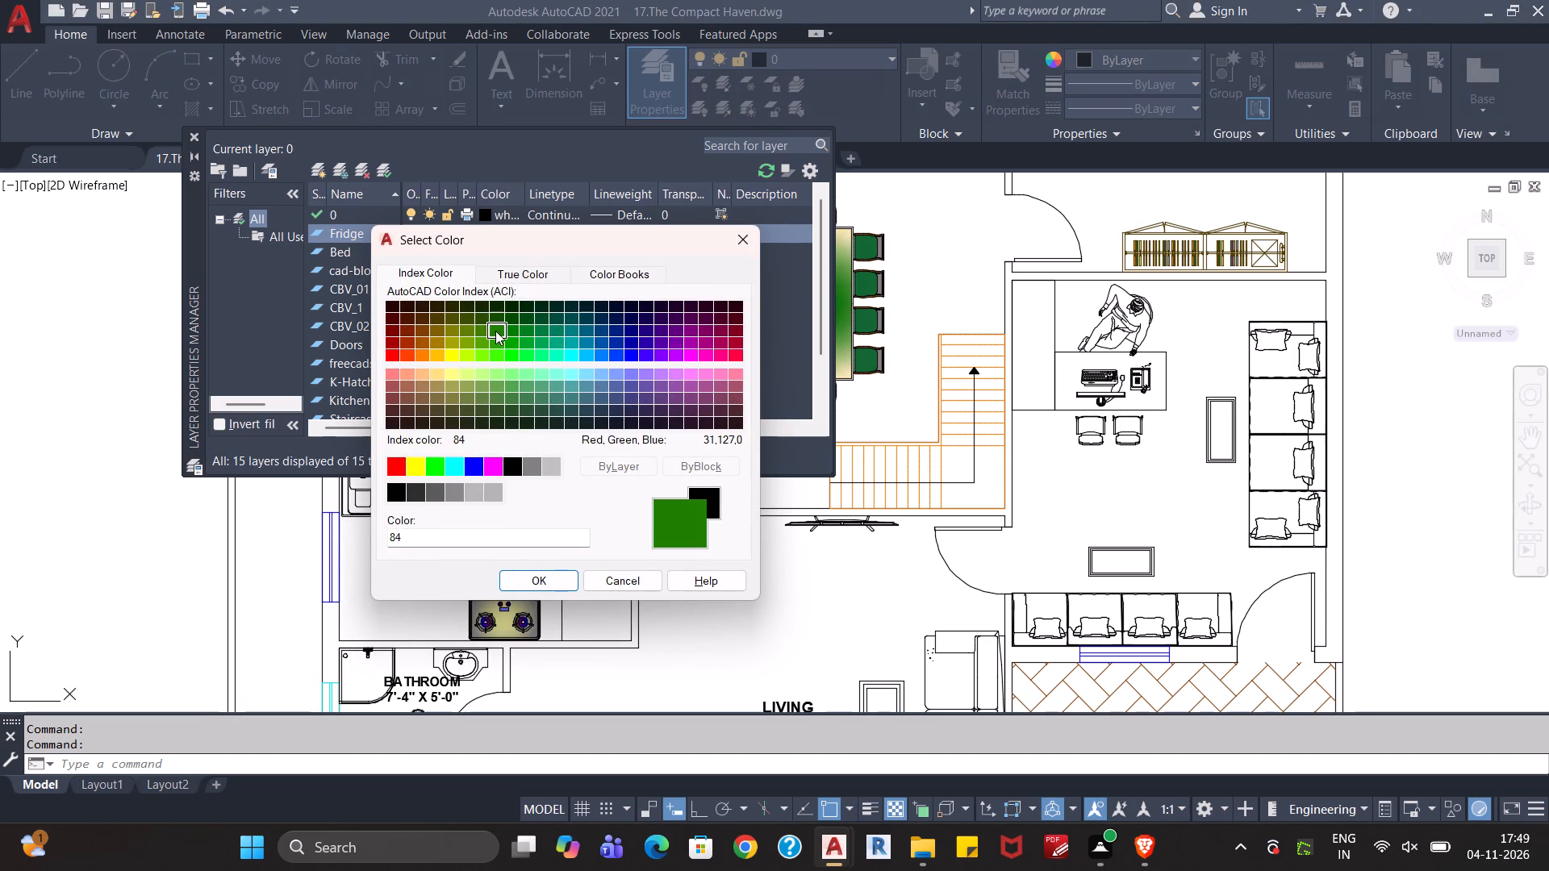
{"action": "left_click", "coordinate": [511, 327]}
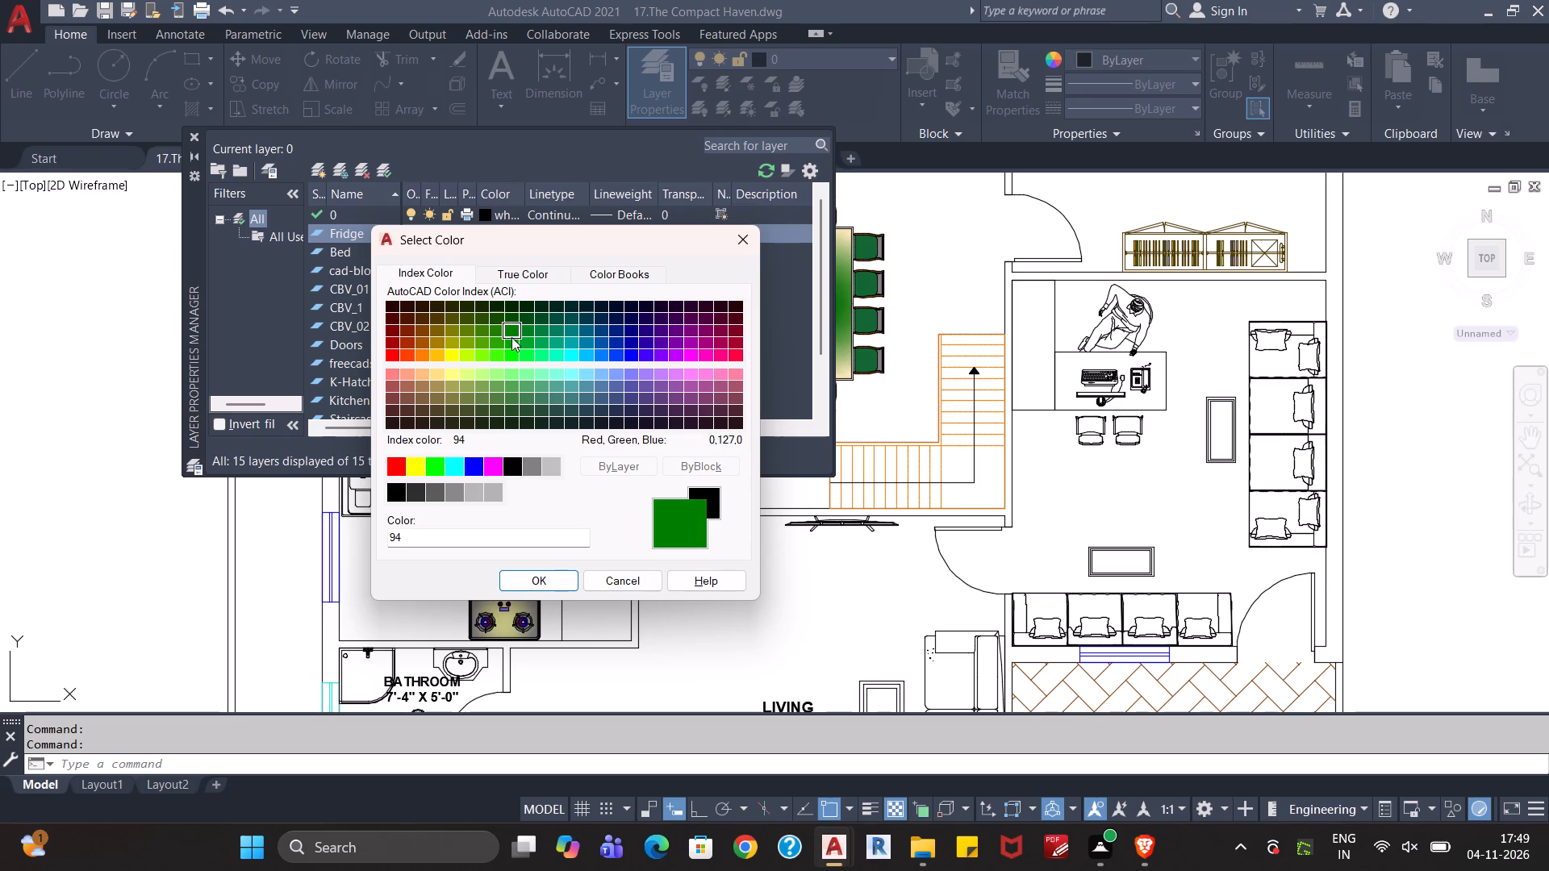
{"action": "left_click", "coordinate": [521, 580]}
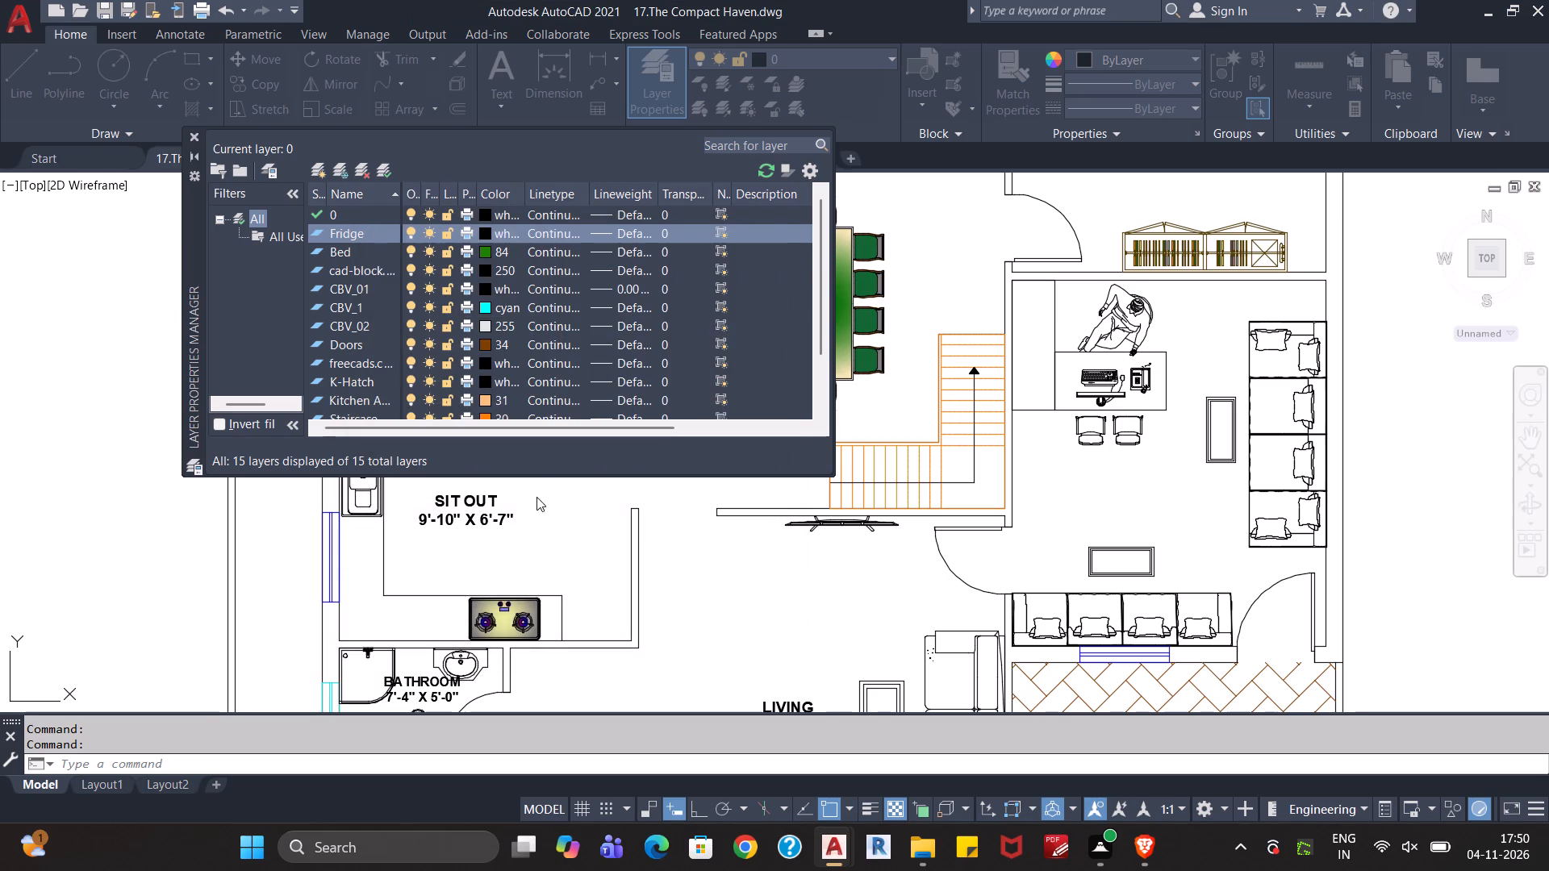
{"action": "left_click", "coordinate": [193, 133]}
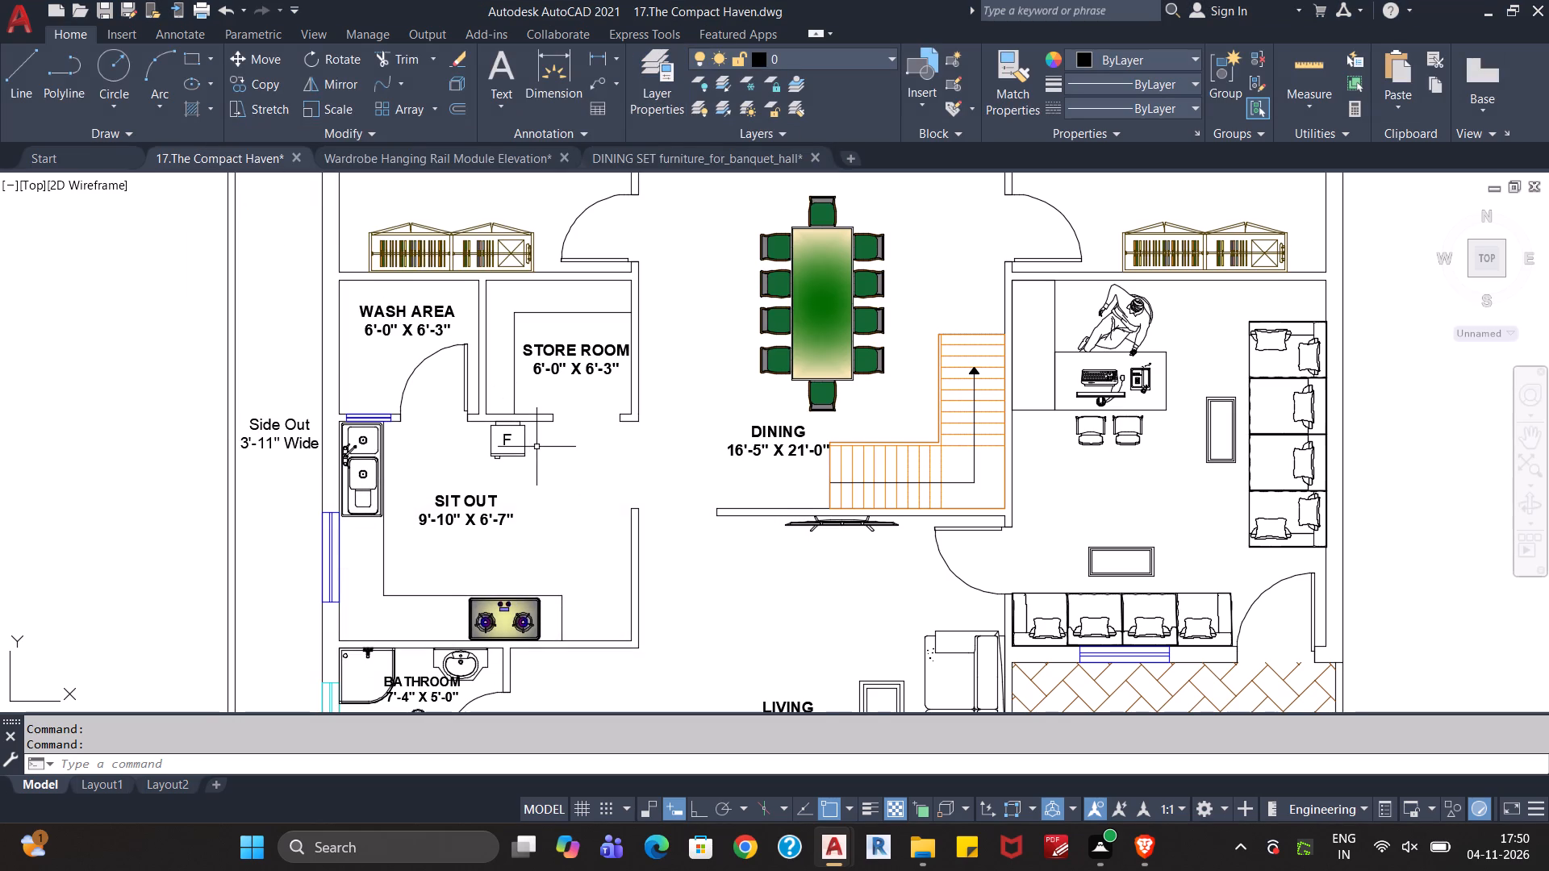
Move the refrigerator block marked F in the sit out area onto the Fridge layer.
{"action": "left_click", "coordinate": [537, 447]}
{"action": "left_click", "coordinate": [515, 464]}
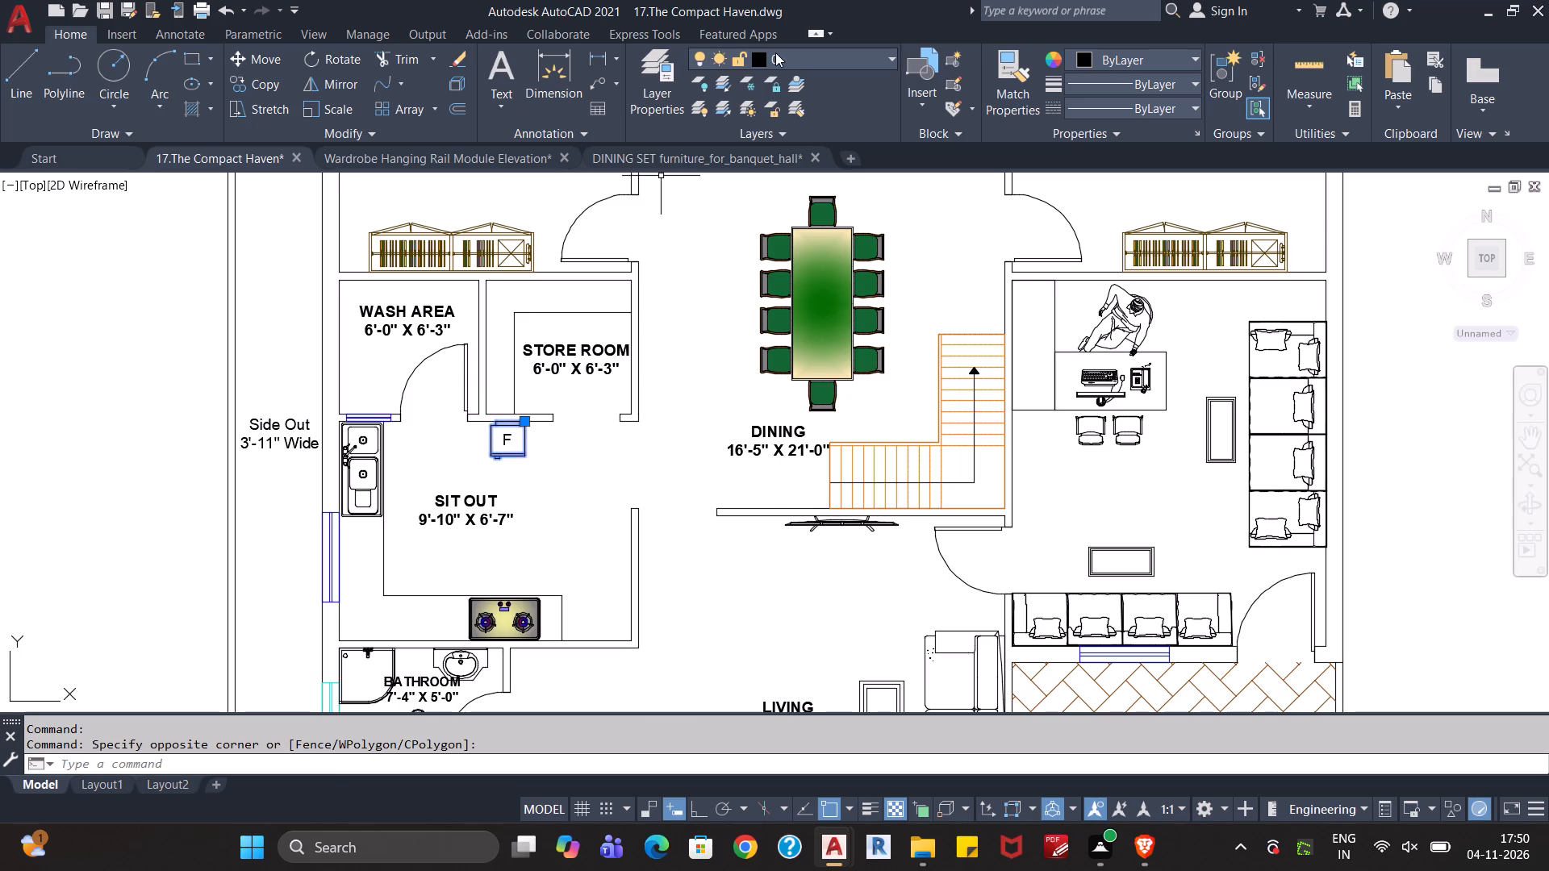
{"action": "left_click", "coordinate": [788, 52]}
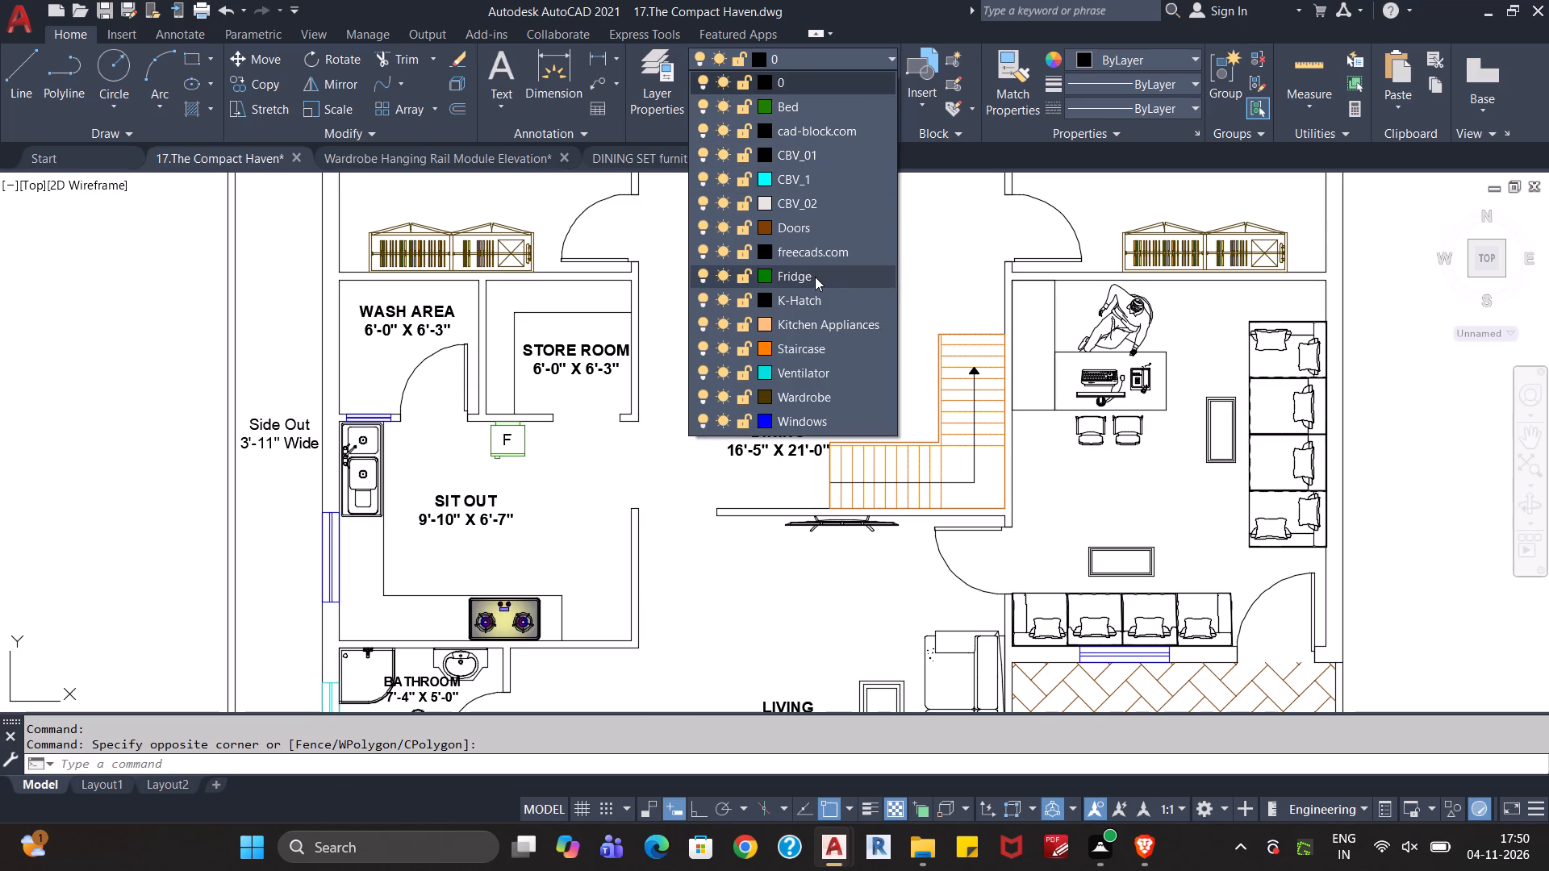
{"action": "left_click", "coordinate": [815, 279]}
{"action": "key", "text": "Escape"}
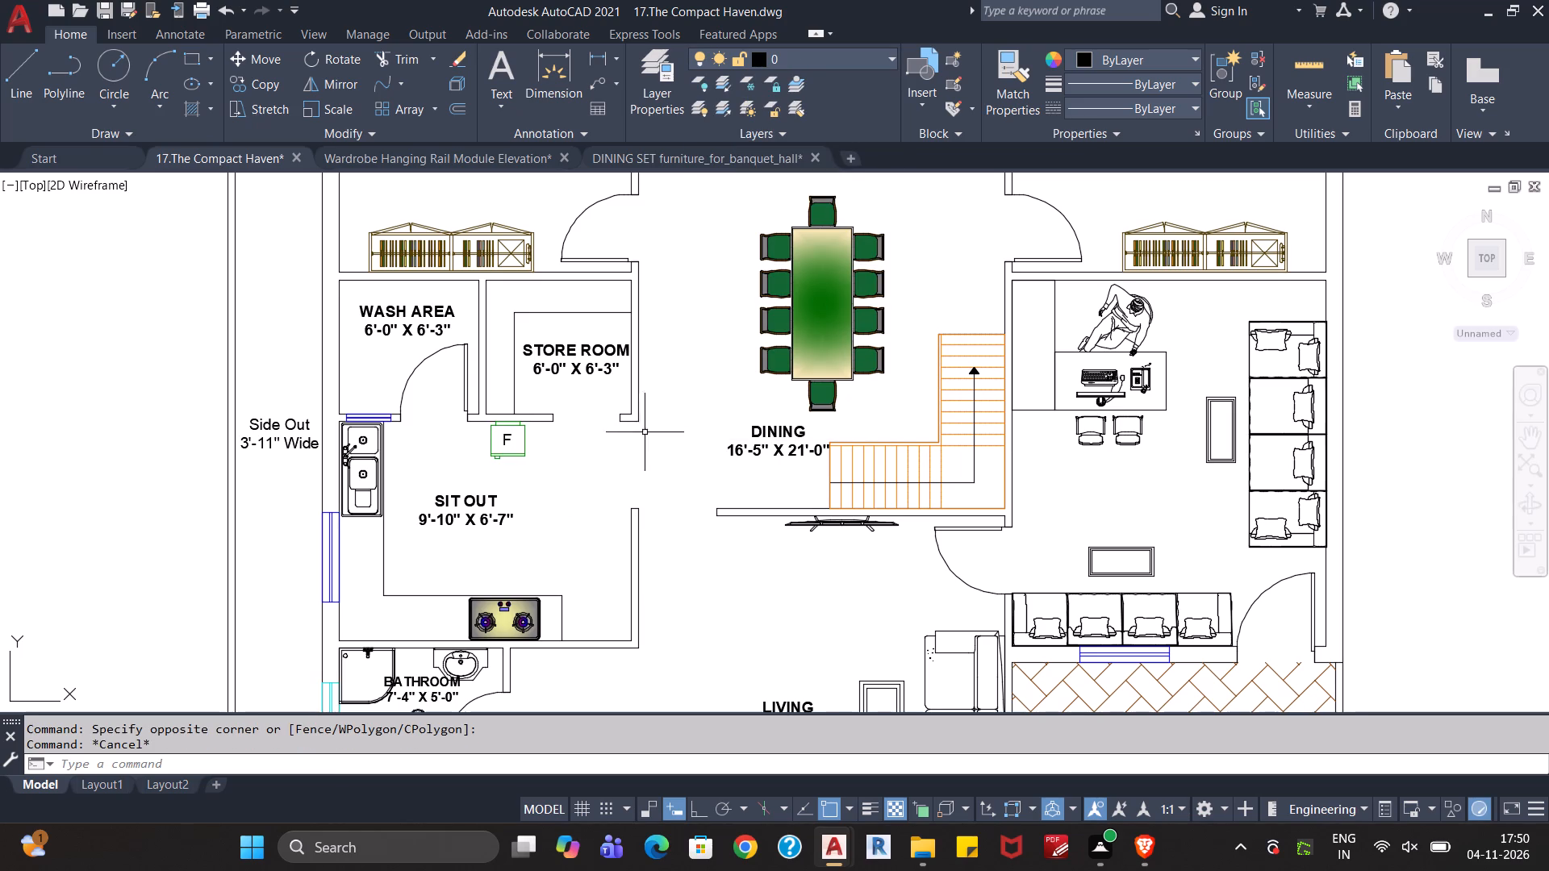
Inspect the refrigerator's new colour and the surrounding sit out, store room and dining area.
{"action": "middle_click_drag", "start_coordinate": [586, 471], "coordinate": [577, 428]}
{"action": "scroll", "coordinate": [563, 443], "scroll_direction": "up", "scroll_amount": 2}
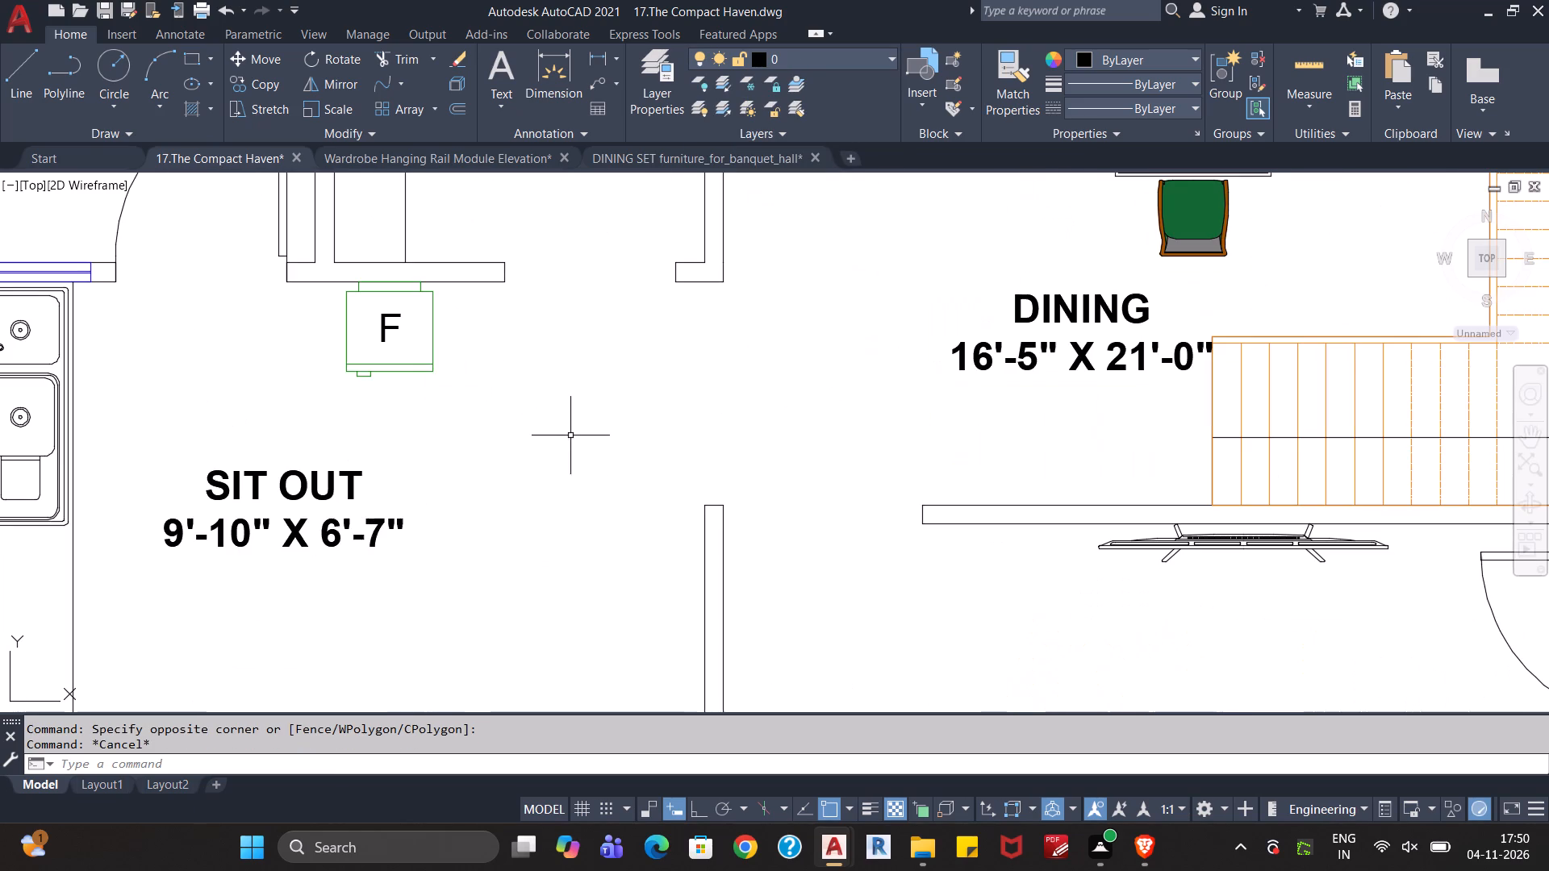
{"action": "middle_click_drag", "start_coordinate": [505, 439], "coordinate": [580, 440]}
{"action": "scroll", "coordinate": [580, 440], "scroll_direction": "down", "scroll_amount": 1}
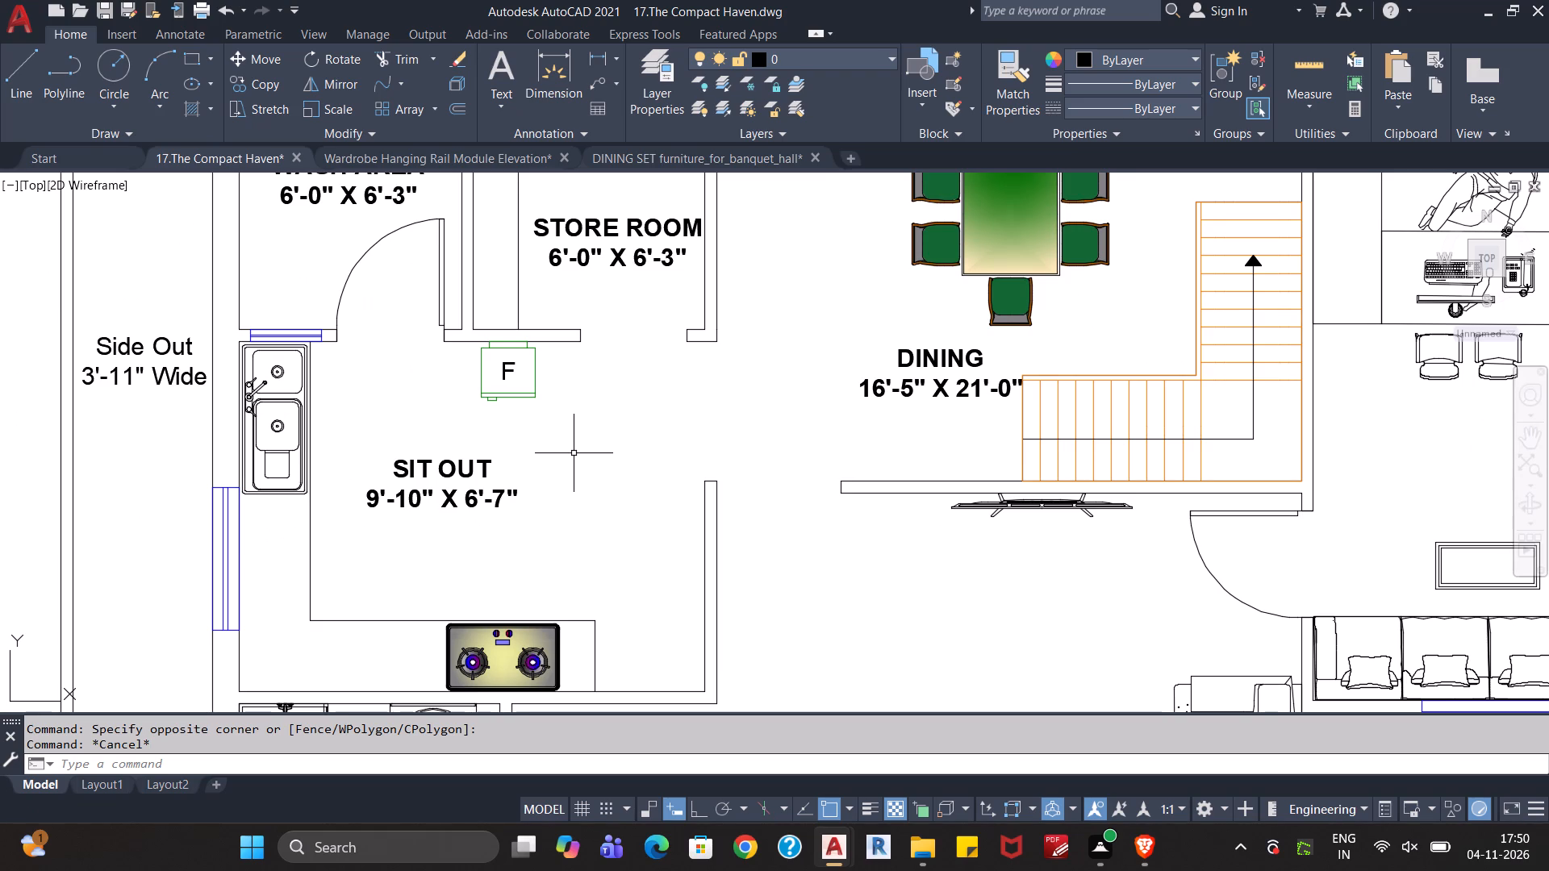
{"action": "middle_click_drag", "start_coordinate": [567, 434], "coordinate": [570, 452]}
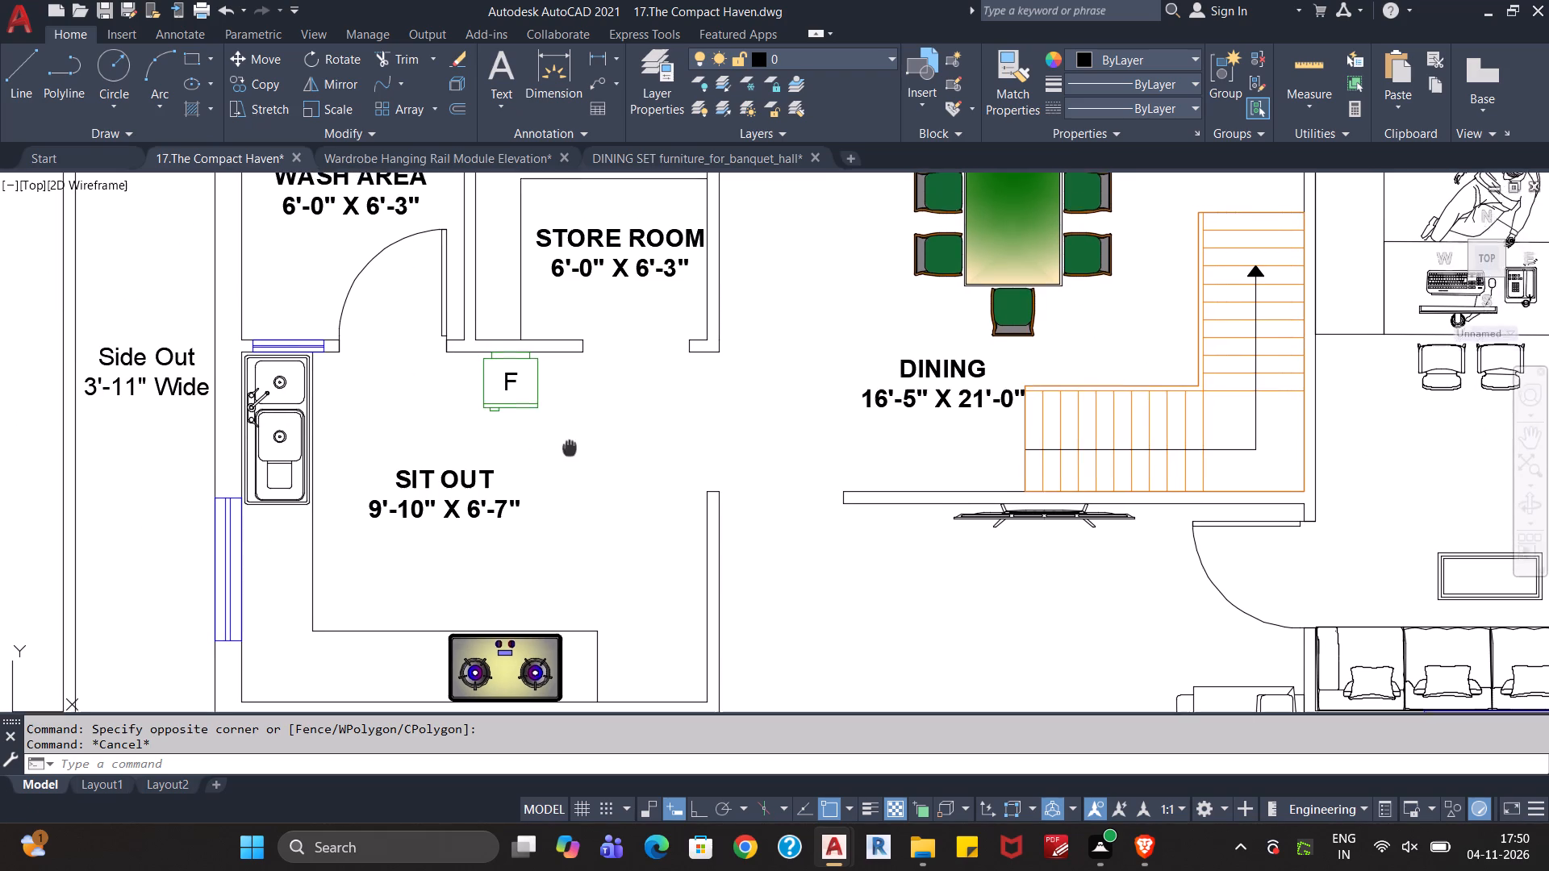
{"action": "middle_click_drag", "start_coordinate": [570, 452], "coordinate": [570, 462]}
{"action": "scroll", "coordinate": [570, 462], "scroll_direction": "down", "scroll_amount": 1}
{"action": "middle_click_drag", "start_coordinate": [584, 470], "coordinate": [563, 485]}
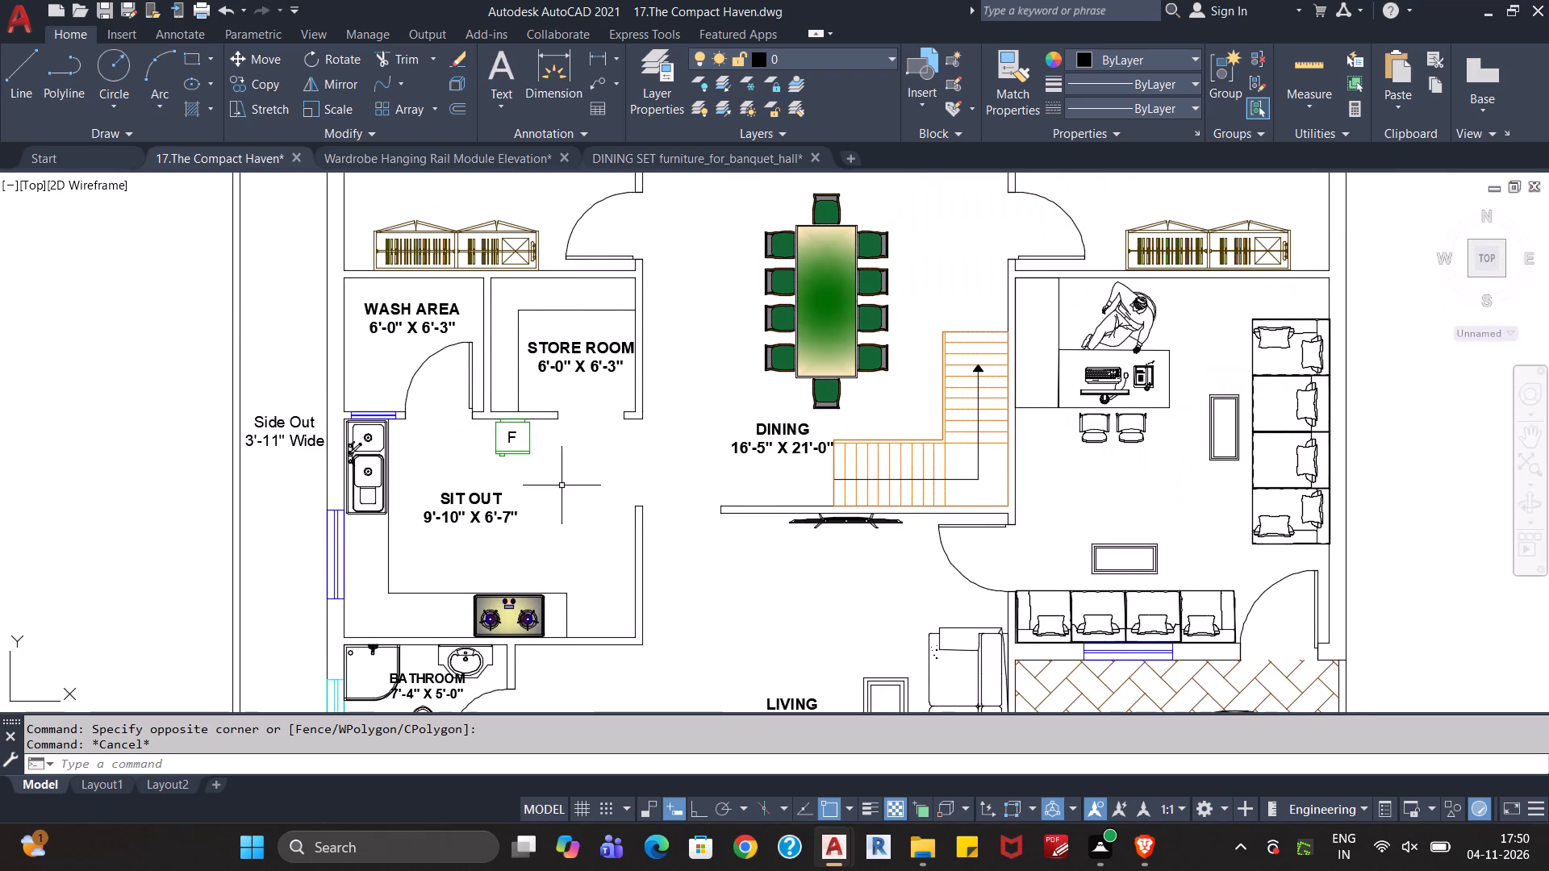
Save the floor plan drawing.
{"action": "key", "text": "ctrl+s"}
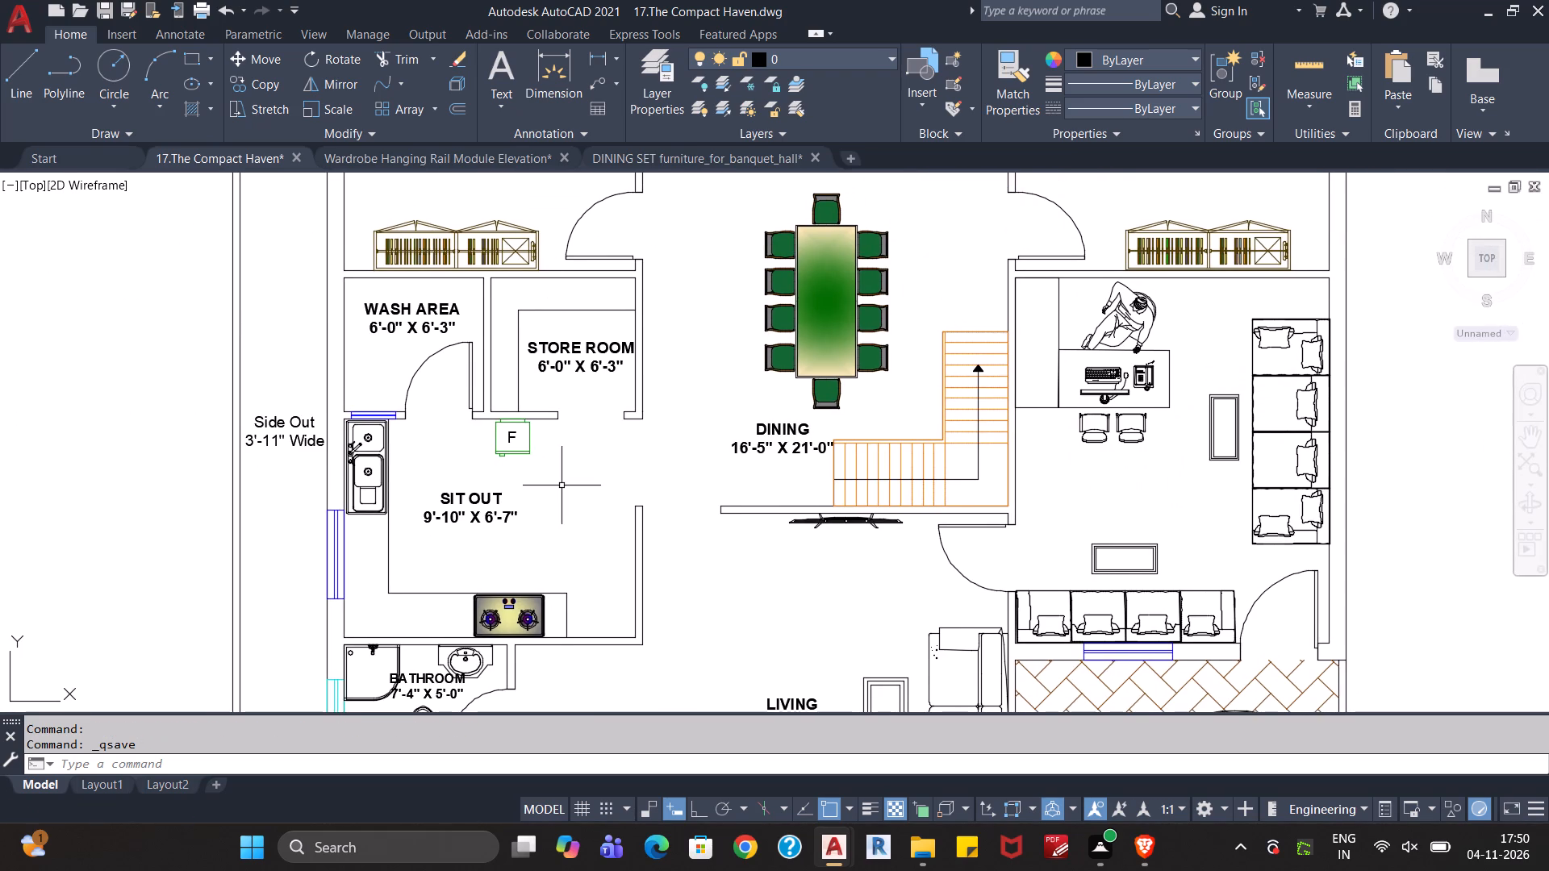
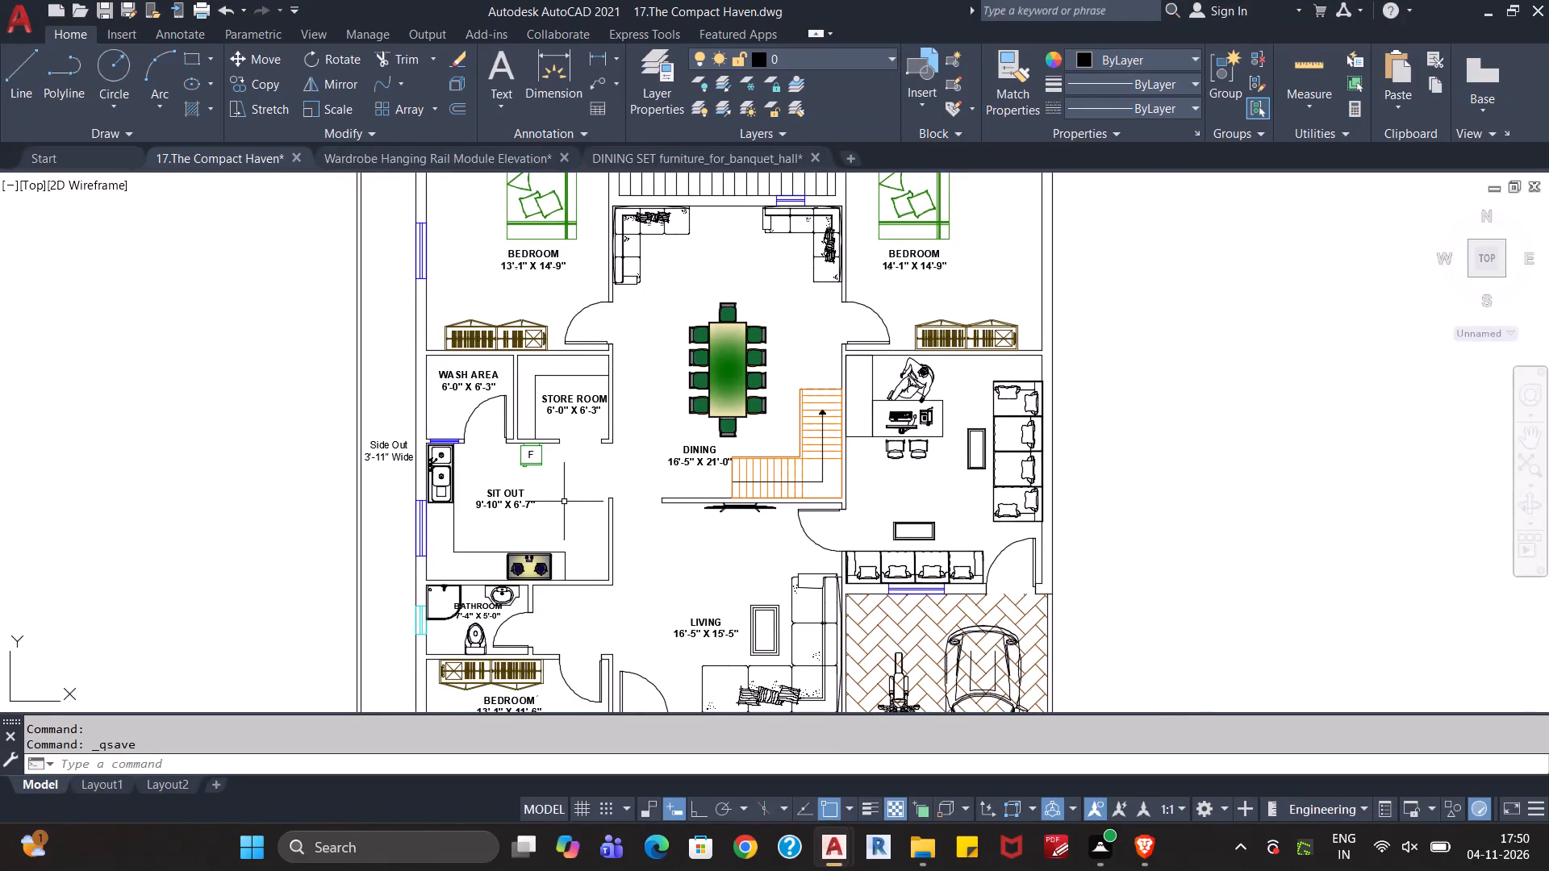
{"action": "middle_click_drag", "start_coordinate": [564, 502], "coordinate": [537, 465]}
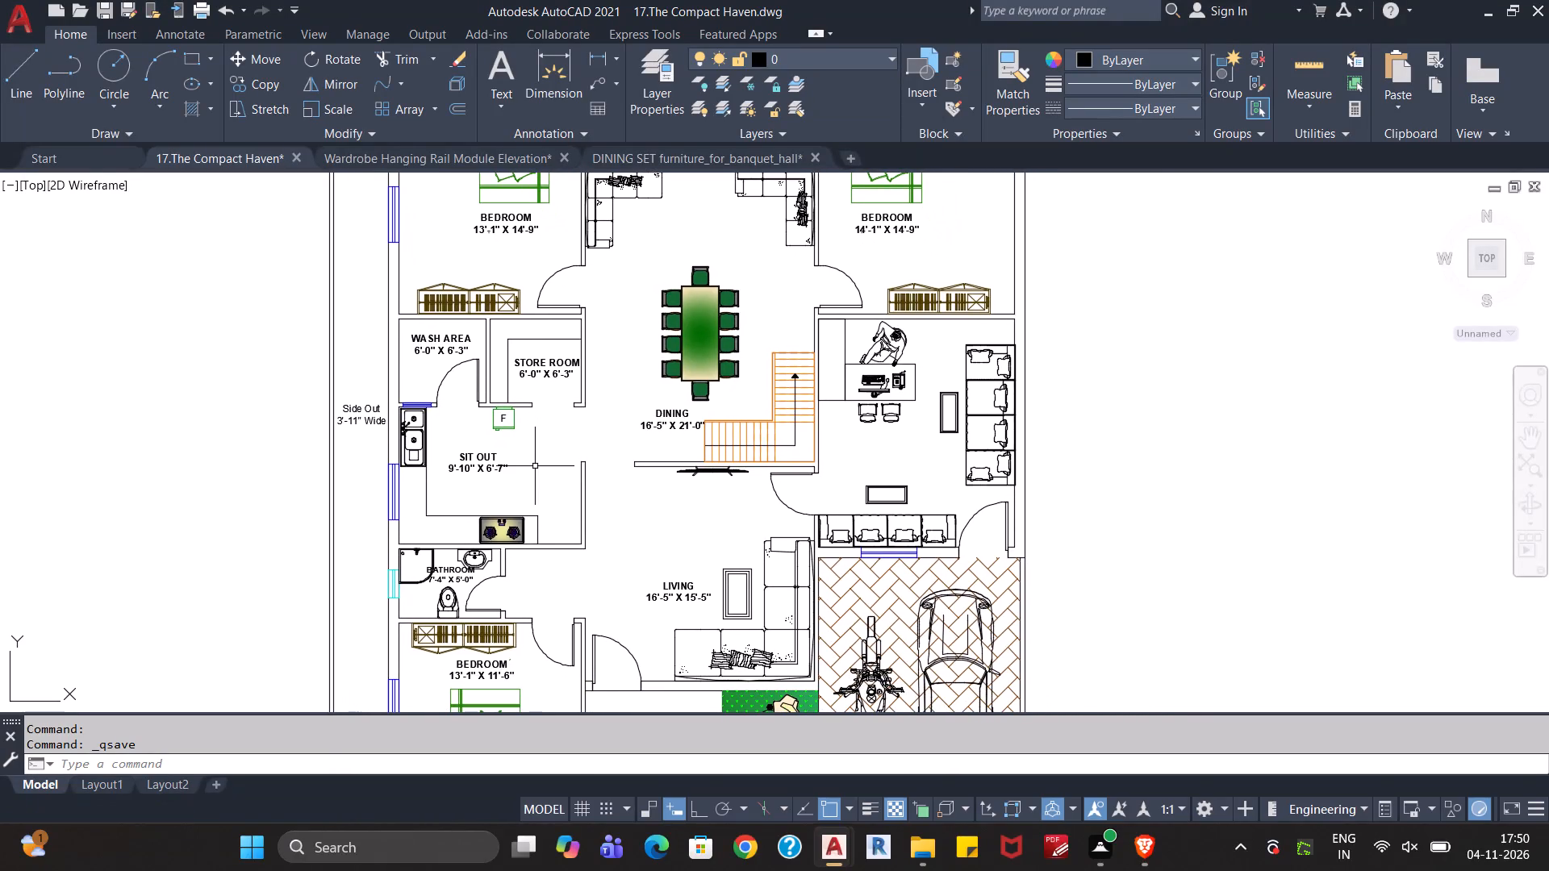
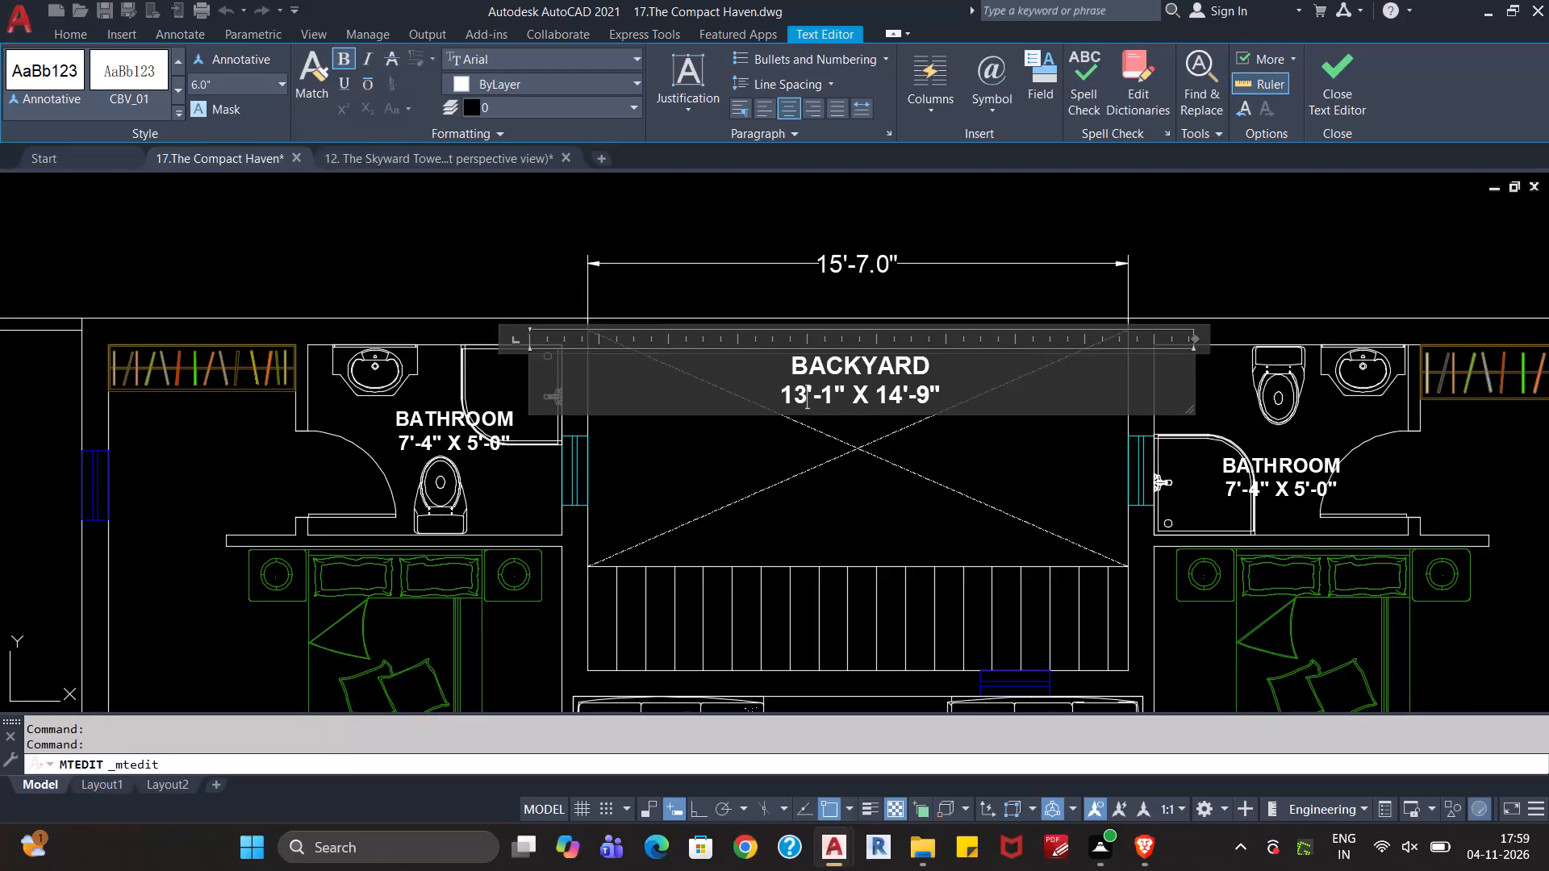
Change the size line of the BACKYARD label to 15'-7" X 9'-10".
{"action": "key", "text": "BackSpace"}
{"action": "key", "text": "5"}
{"action": "key", "text": "Right"}
{"action": "key", "text": "Right"}
{"action": "key", "text": "Right"}
{"action": "key", "text": "BackSpace"}
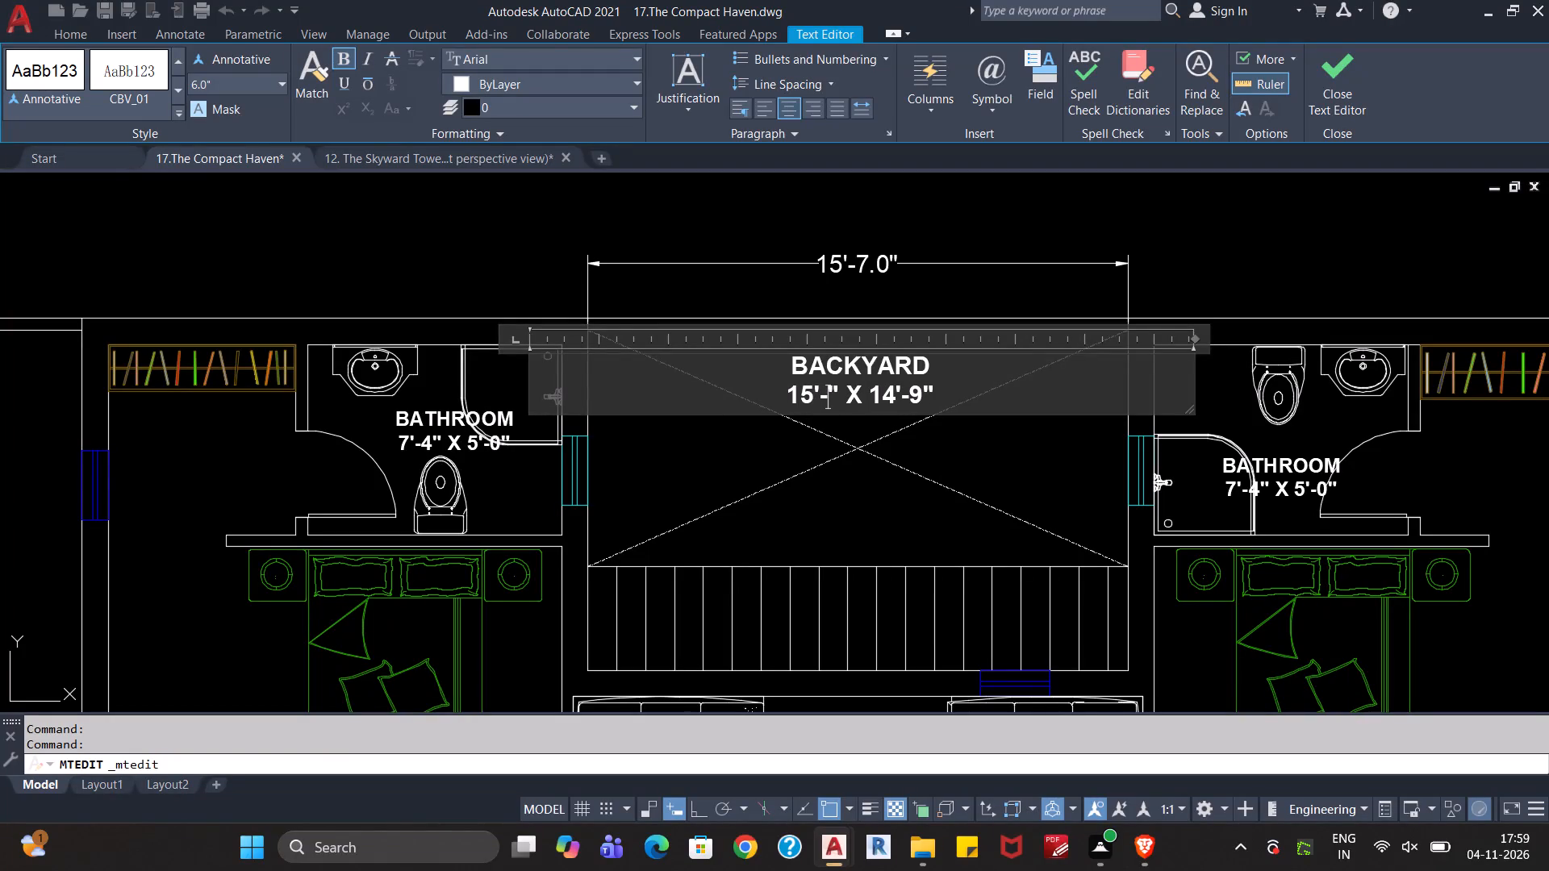
{"action": "key", "text": "5"}
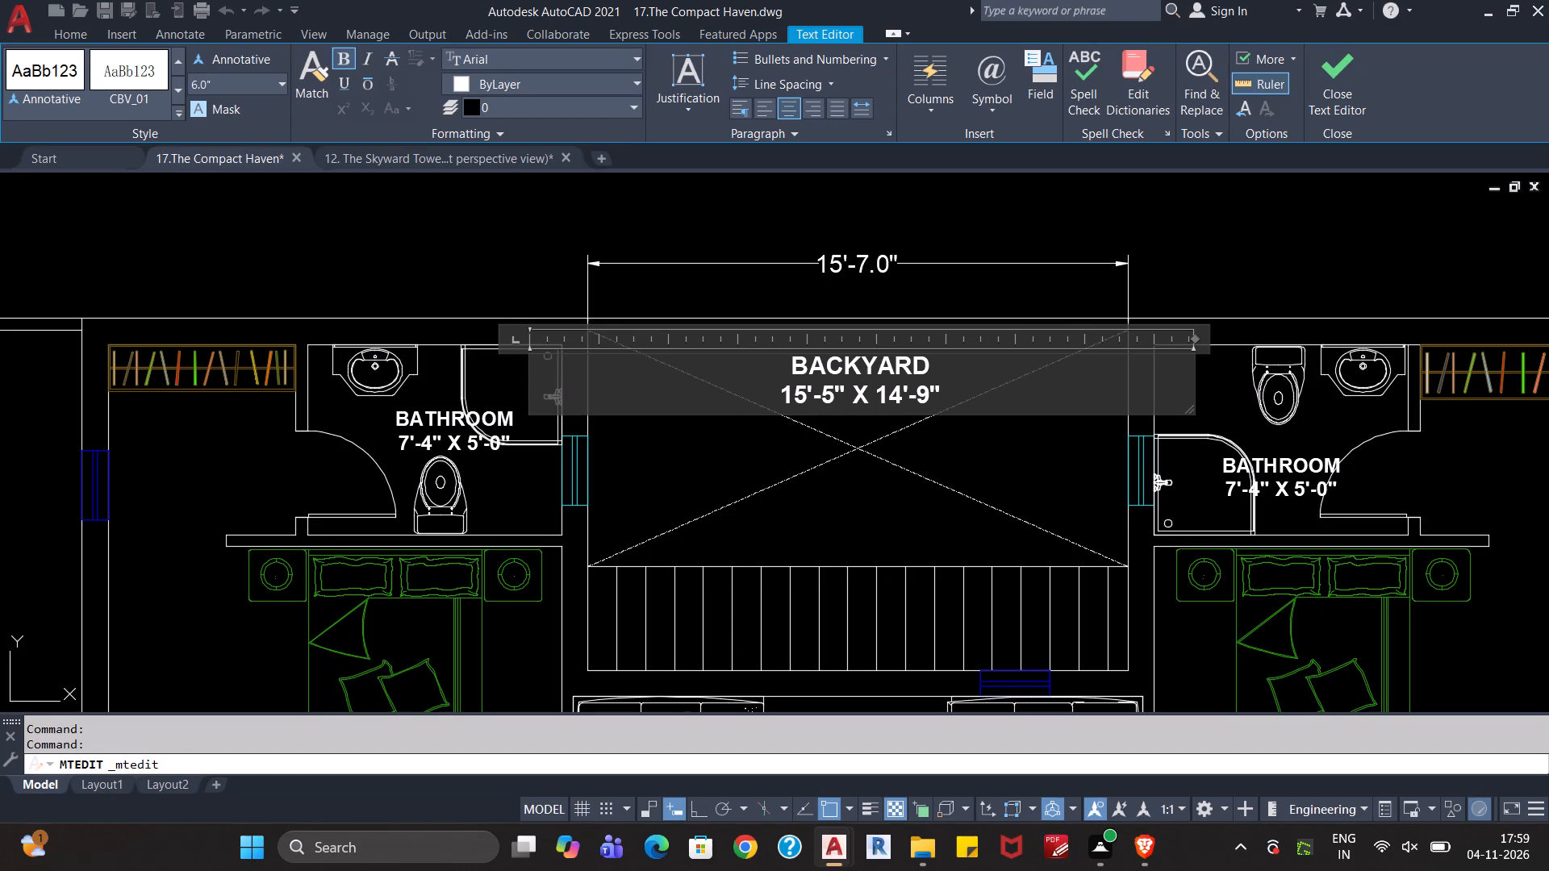
{"action": "key", "text": "BackSpace"}
{"action": "key", "text": "7"}
{"action": "left_click", "coordinate": [903, 398]}
{"action": "key", "text": "BackSpace"}
{"action": "key", "text": "BackSpace"}
{"action": "key", "text": "9"}
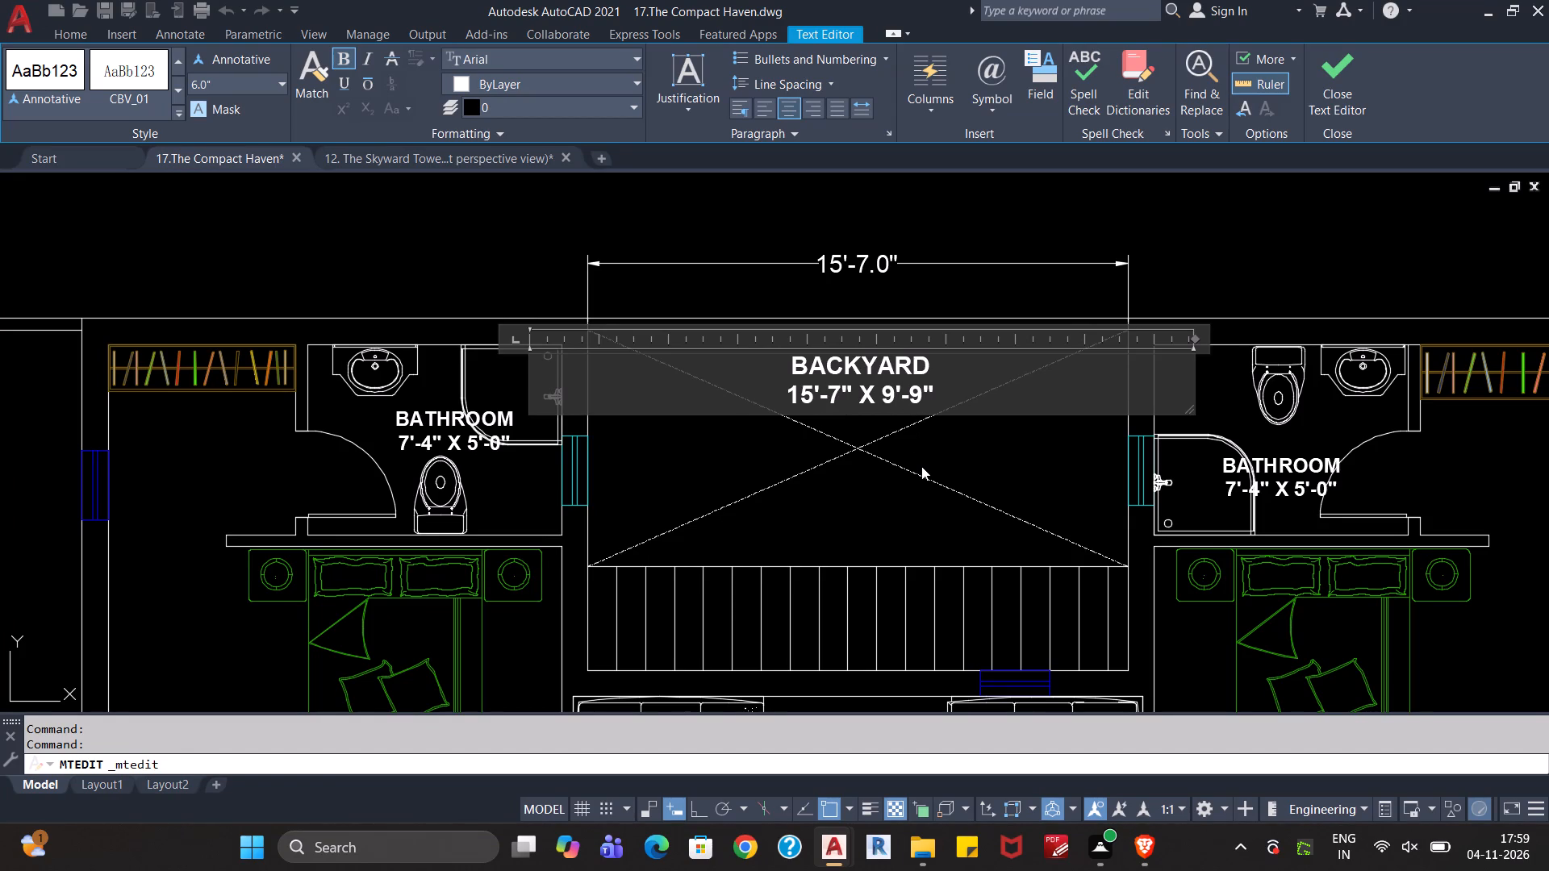
{"action": "key", "text": "Right"}
{"action": "key", "text": "Right"}
{"action": "key", "text": "Right"}
{"action": "key", "text": "BackSpace"}
{"action": "type", "text": "10"}
{"action": "left_click", "coordinate": [951, 460]}
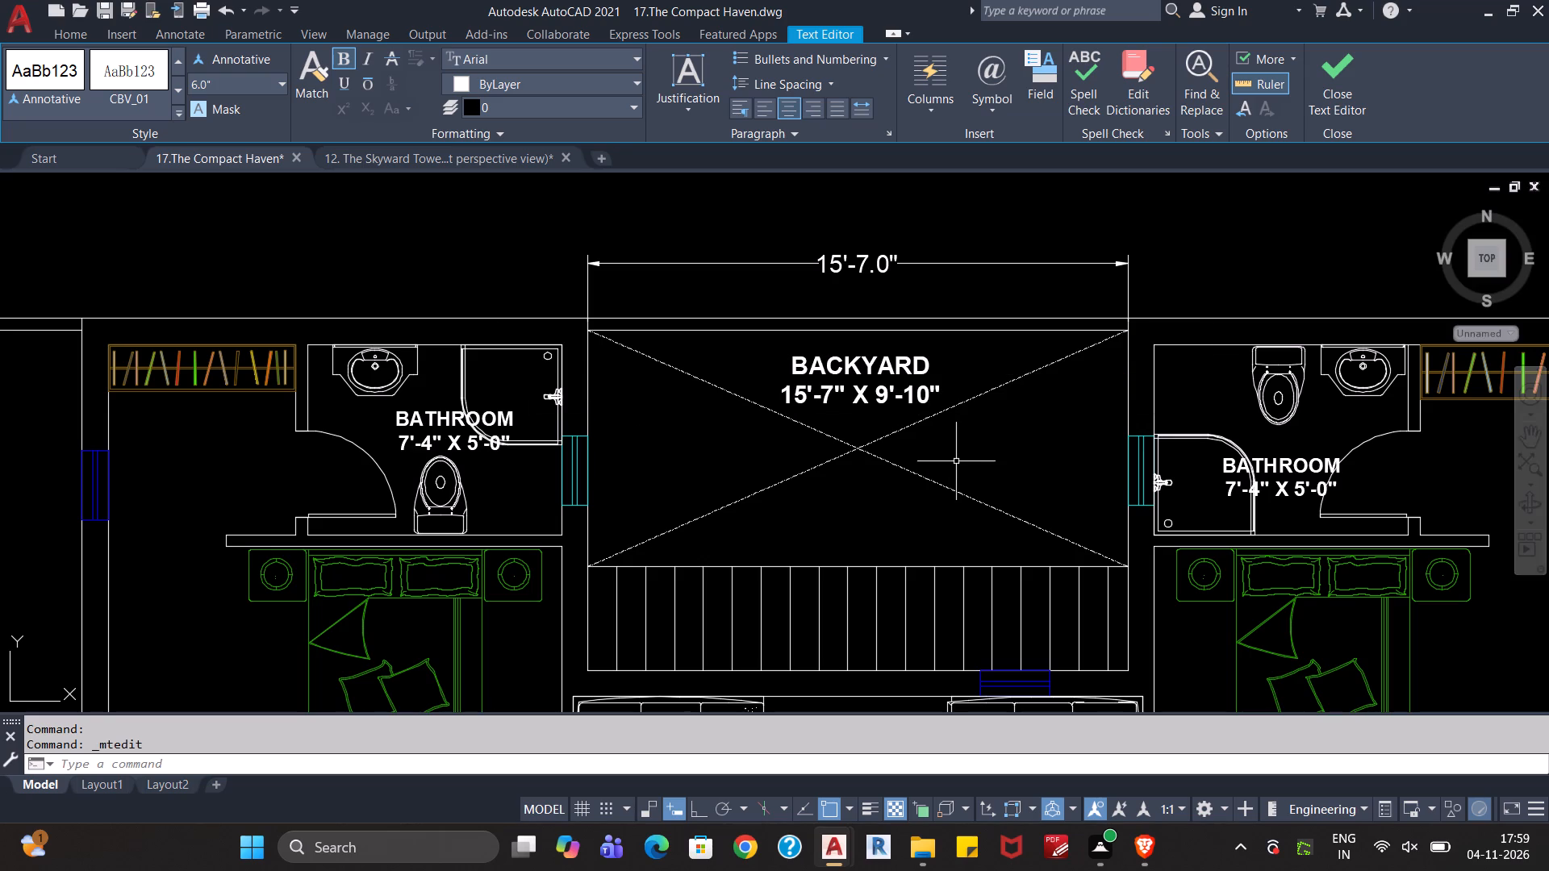
{"action": "key", "text": "Escape"}
{"action": "key", "text": "Escape"}
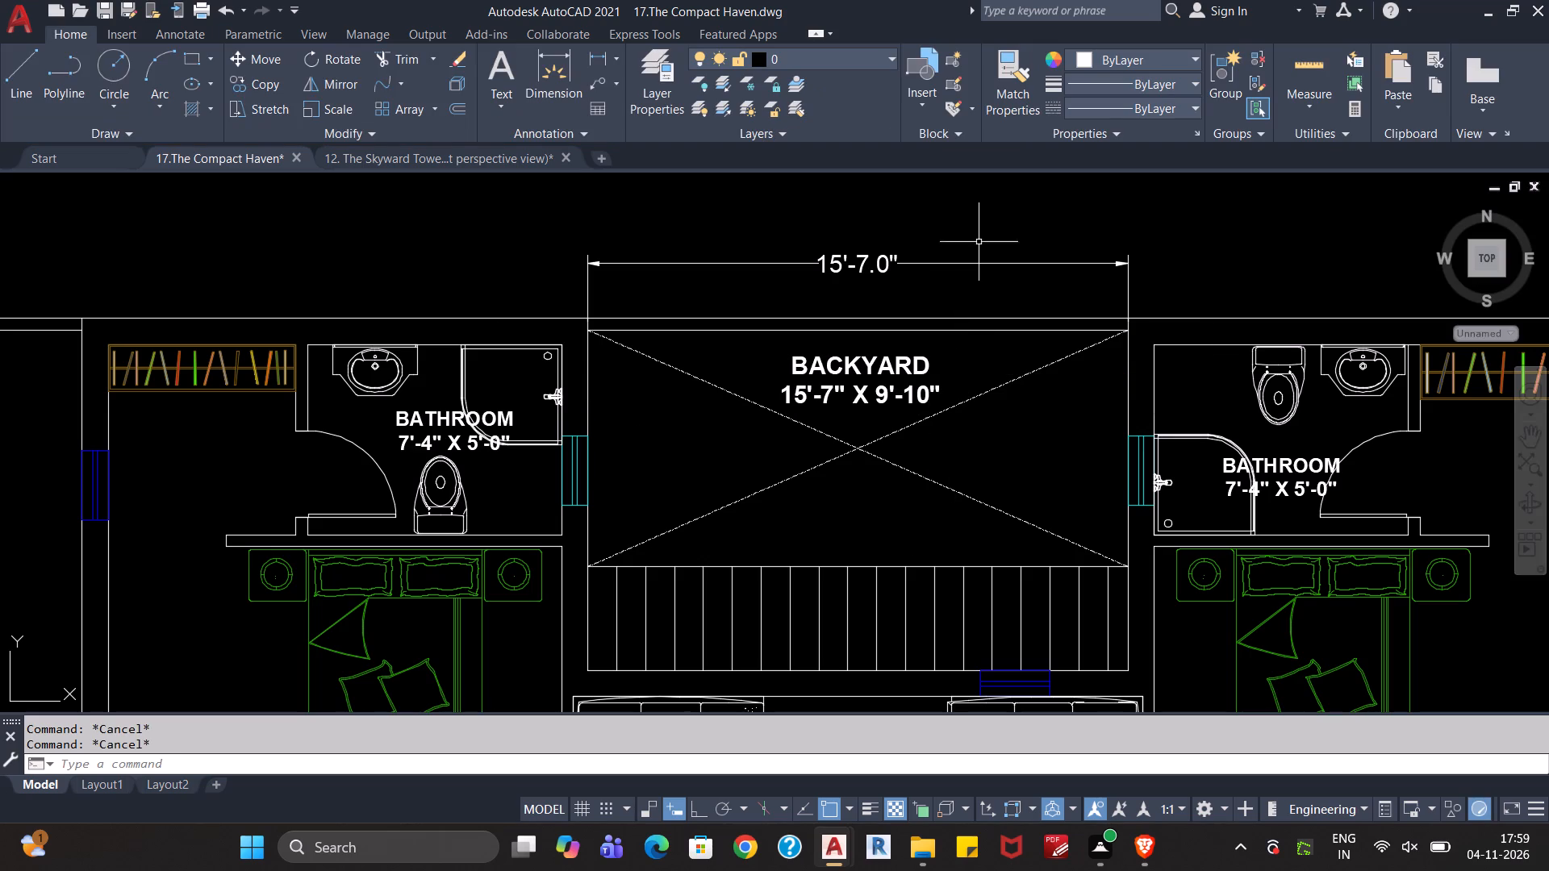
Erase the horizontal dimension above the backyard.
{"action": "left_click", "coordinate": [979, 242]}
{"action": "left_click", "coordinate": [958, 274]}
{"action": "key", "text": "Delete"}
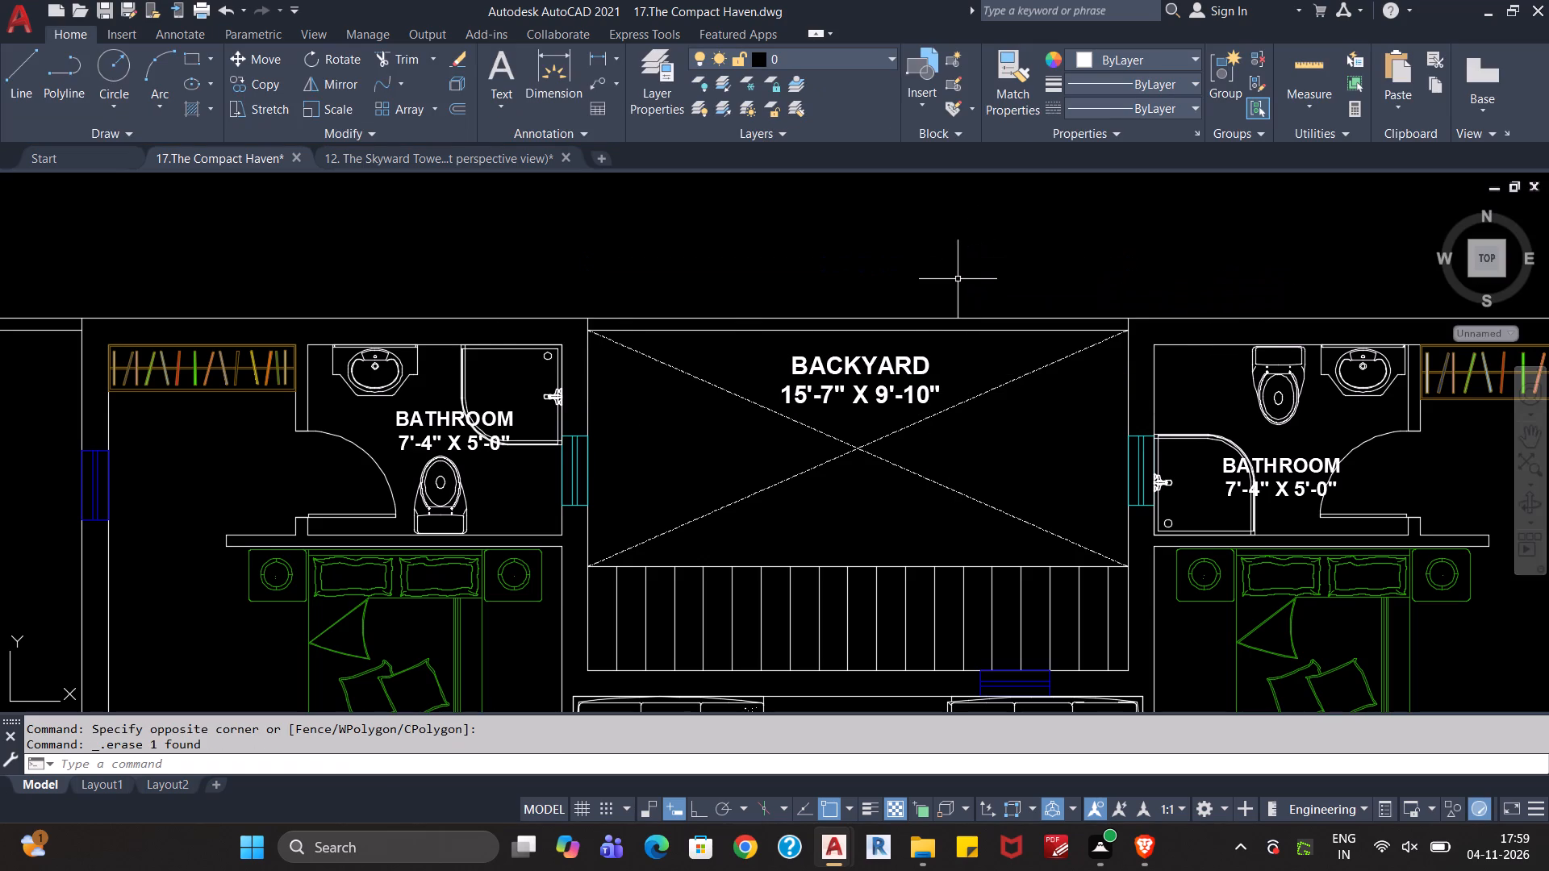
Look over the whole floor plan, from the backyard down to the garden and parking area.
{"action": "scroll", "coordinate": [958, 279], "scroll_direction": "down", "scroll_amount": 1}
{"action": "middle_click_drag", "start_coordinate": [927, 434], "coordinate": [893, 392]}
{"action": "scroll", "coordinate": [891, 394], "scroll_direction": "down", "scroll_amount": 1}
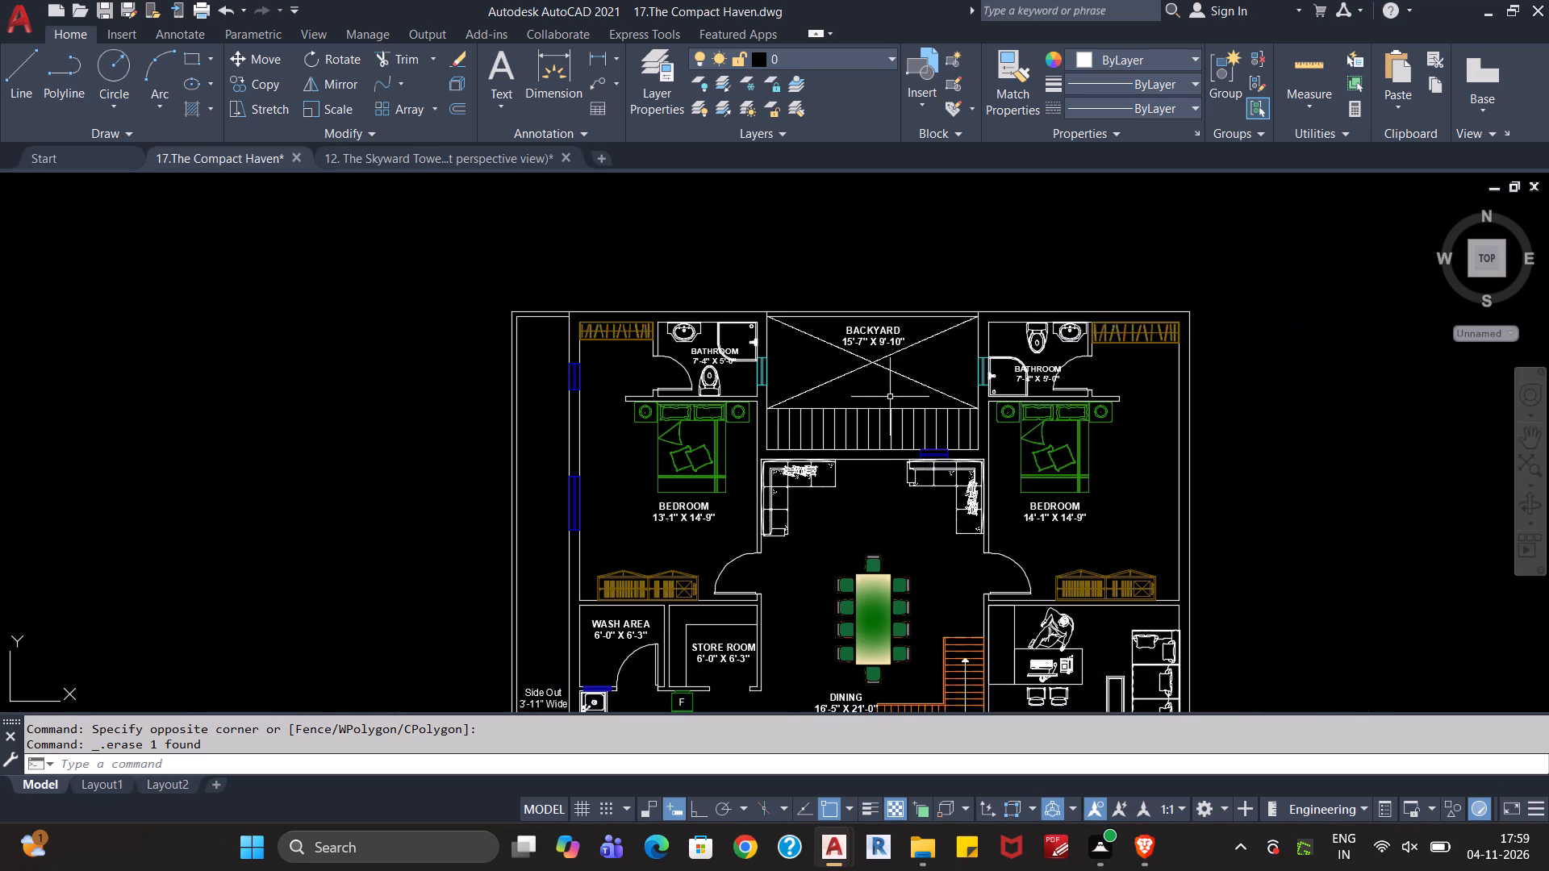
{"action": "middle_click_drag", "start_coordinate": [876, 536], "coordinate": [842, 474]}
{"action": "scroll", "coordinate": [842, 474], "scroll_direction": "down", "scroll_amount": 1}
{"action": "middle_click_drag", "start_coordinate": [841, 480], "coordinate": [835, 395]}
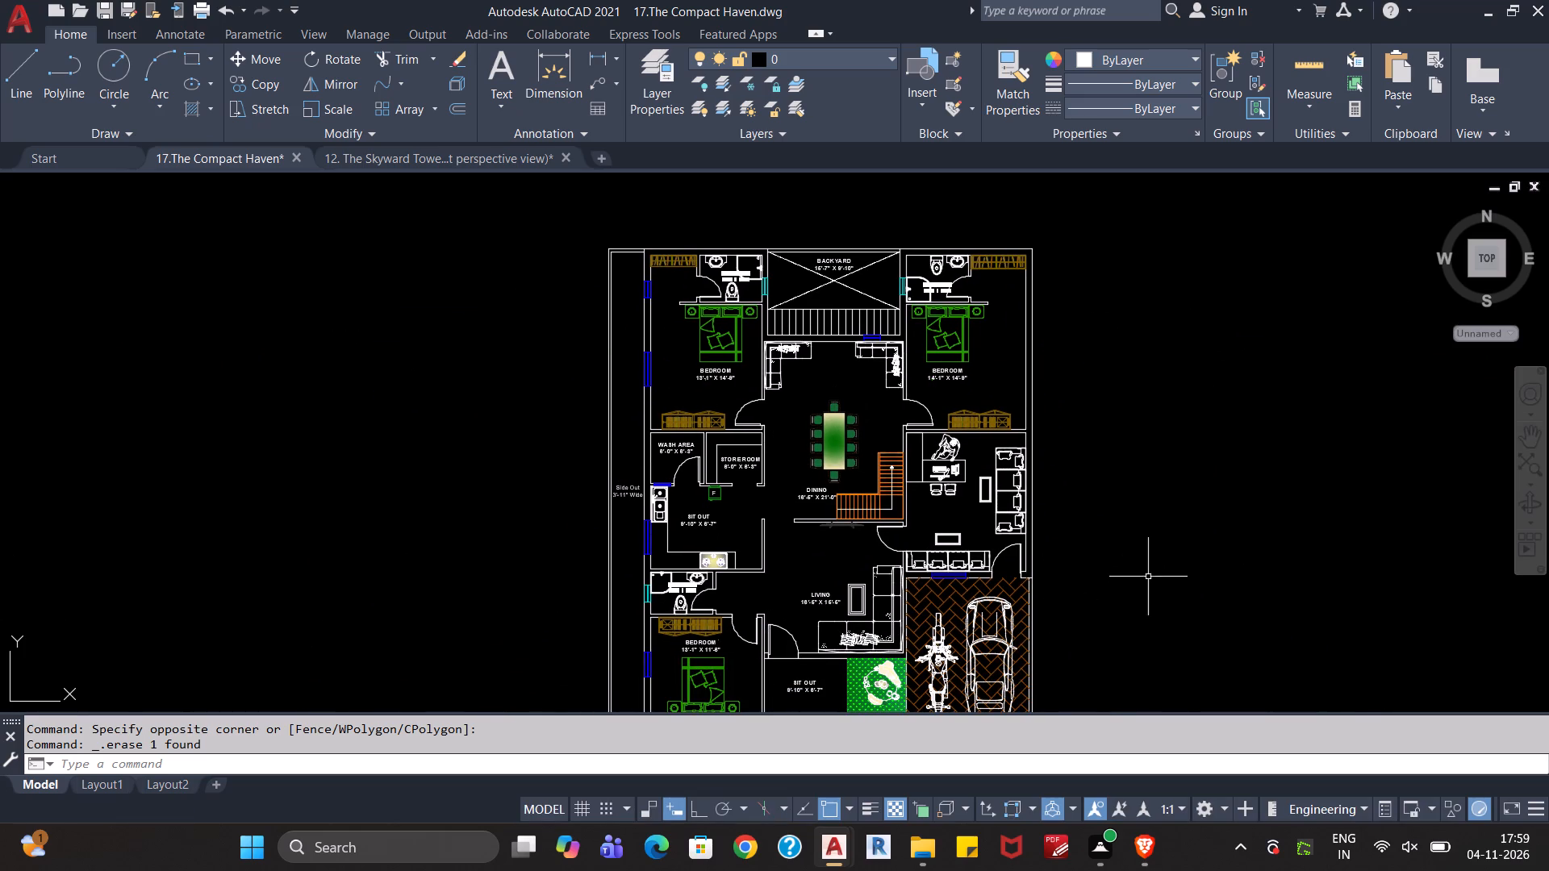
{"action": "middle_click_drag", "start_coordinate": [1122, 580], "coordinate": [1039, 448]}
{"action": "middle_click_drag", "start_coordinate": [1025, 473], "coordinate": [1036, 565]}
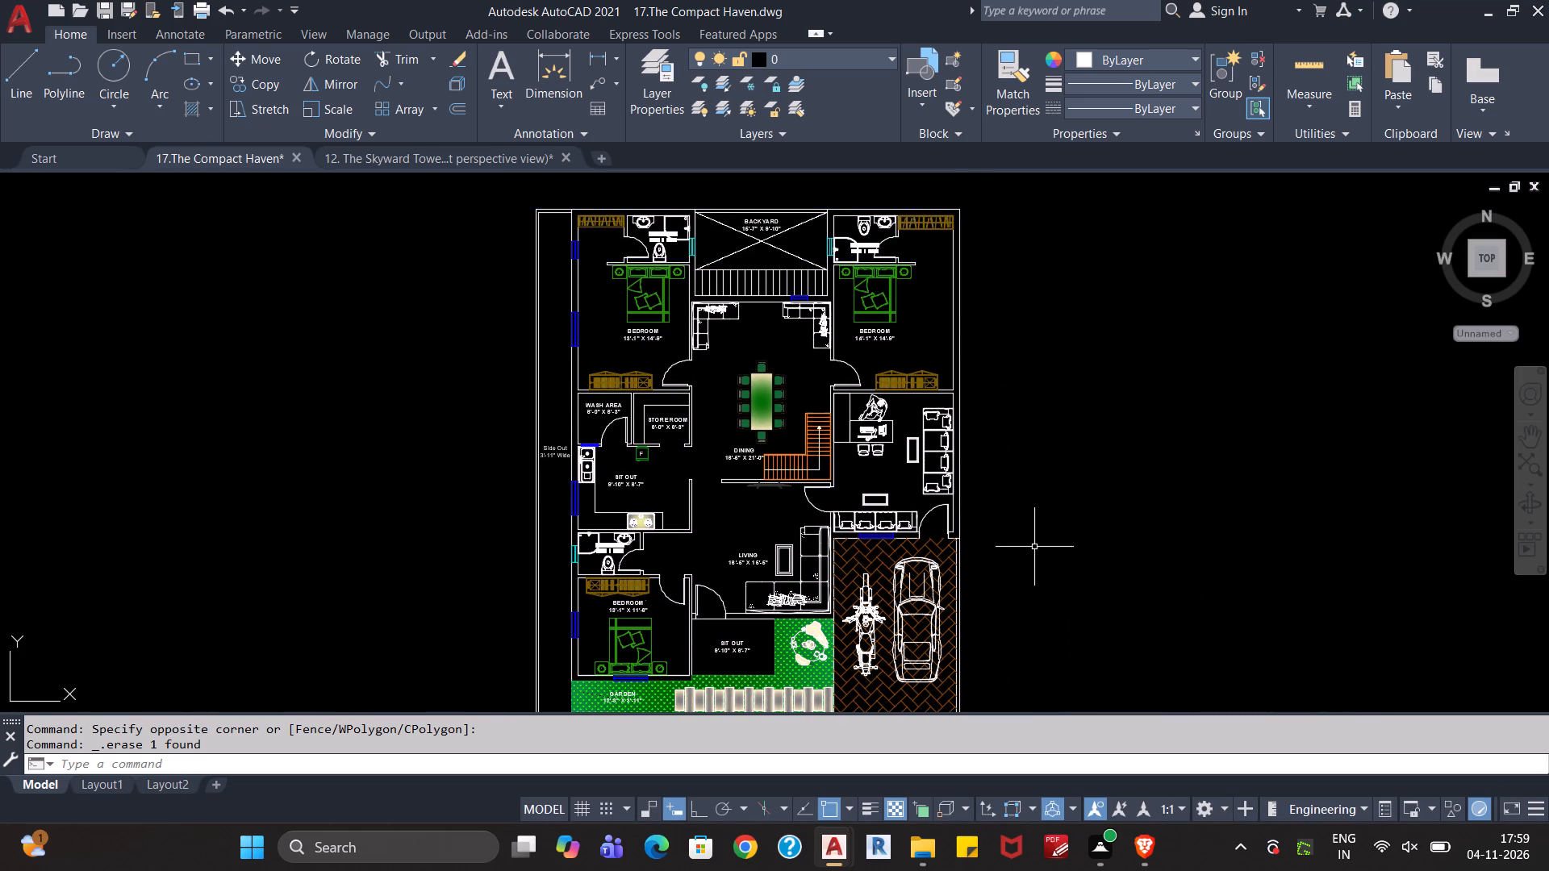
{"action": "middle_click_drag", "start_coordinate": [1025, 515], "coordinate": [1025, 480]}
{"action": "scroll", "coordinate": [1025, 477], "scroll_direction": "up", "scroll_amount": 1}
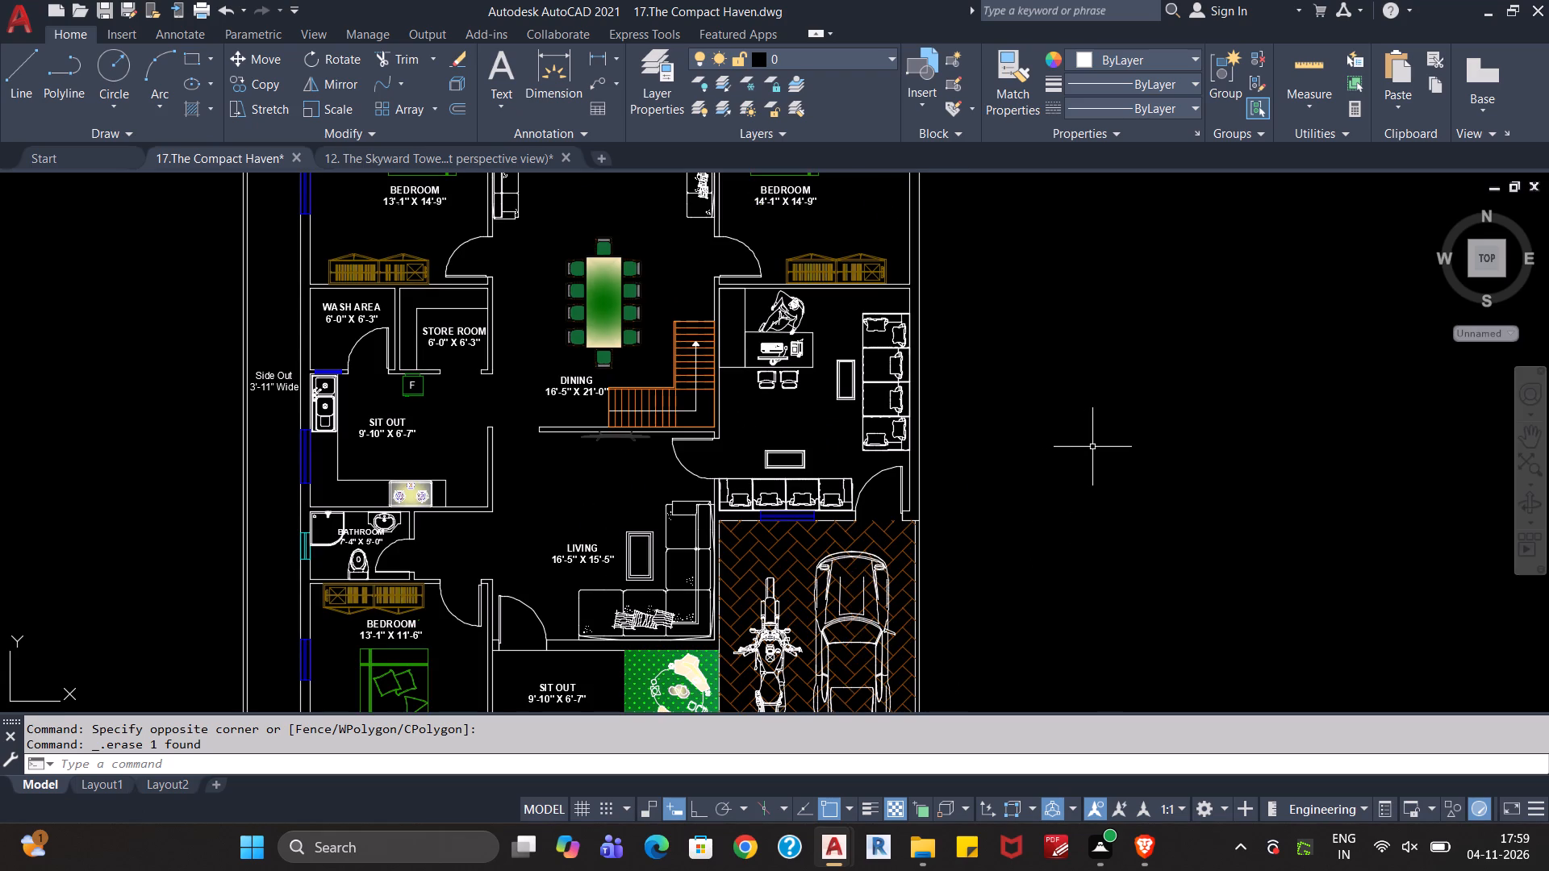
Set the 2D model space uniform background colour to White in the drawing window colours.
{"action": "type", "text": "OP"}
{"action": "key", "text": "Return"}
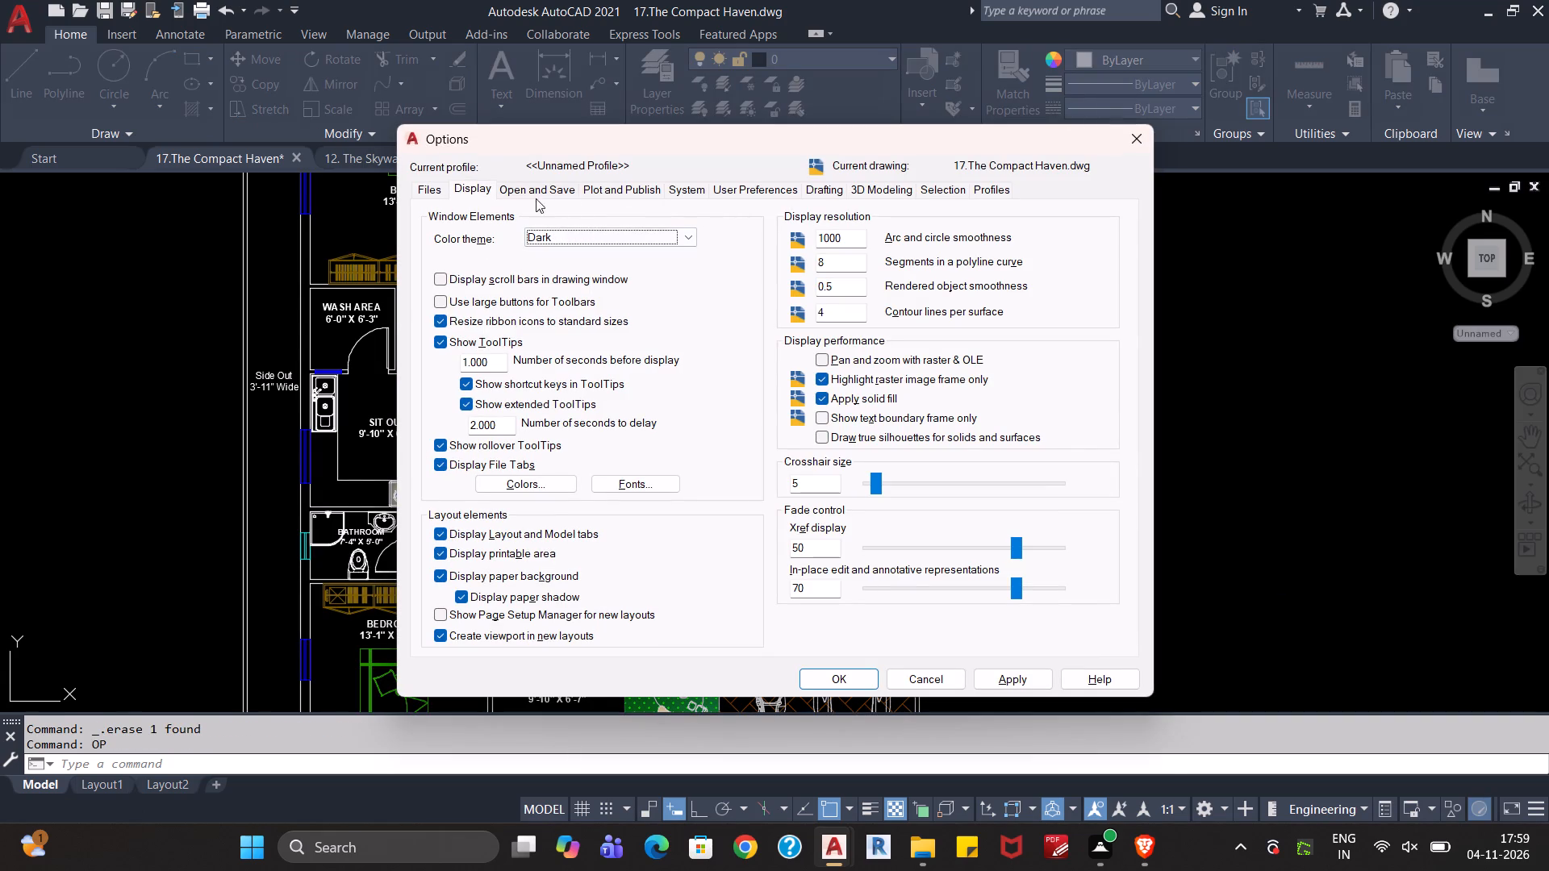
{"action": "left_click", "coordinate": [535, 486]}
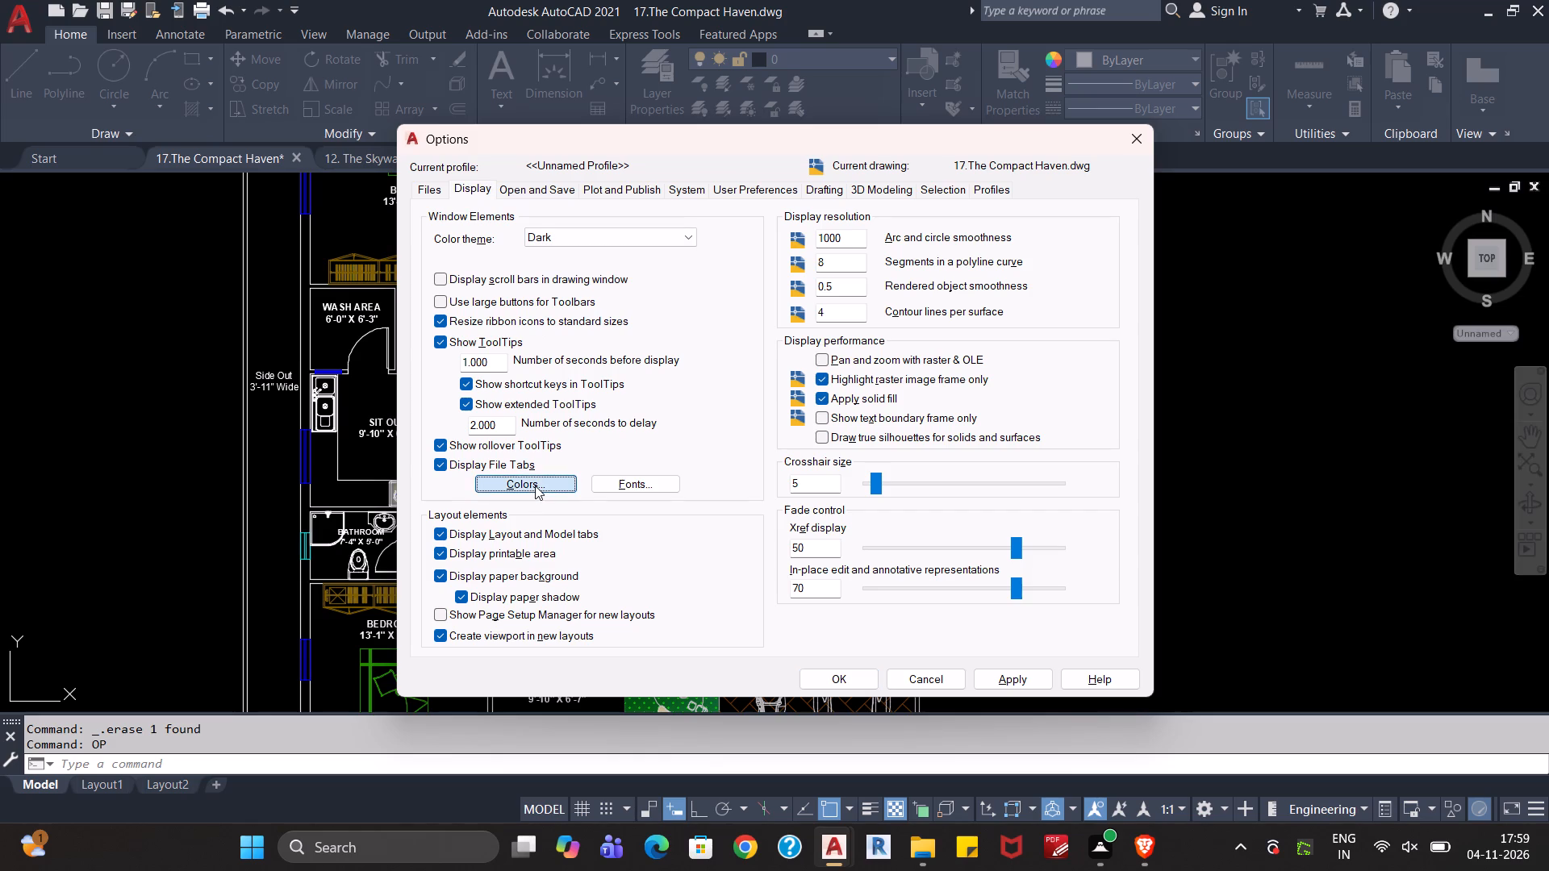
{"action": "left_click", "coordinate": [955, 200]}
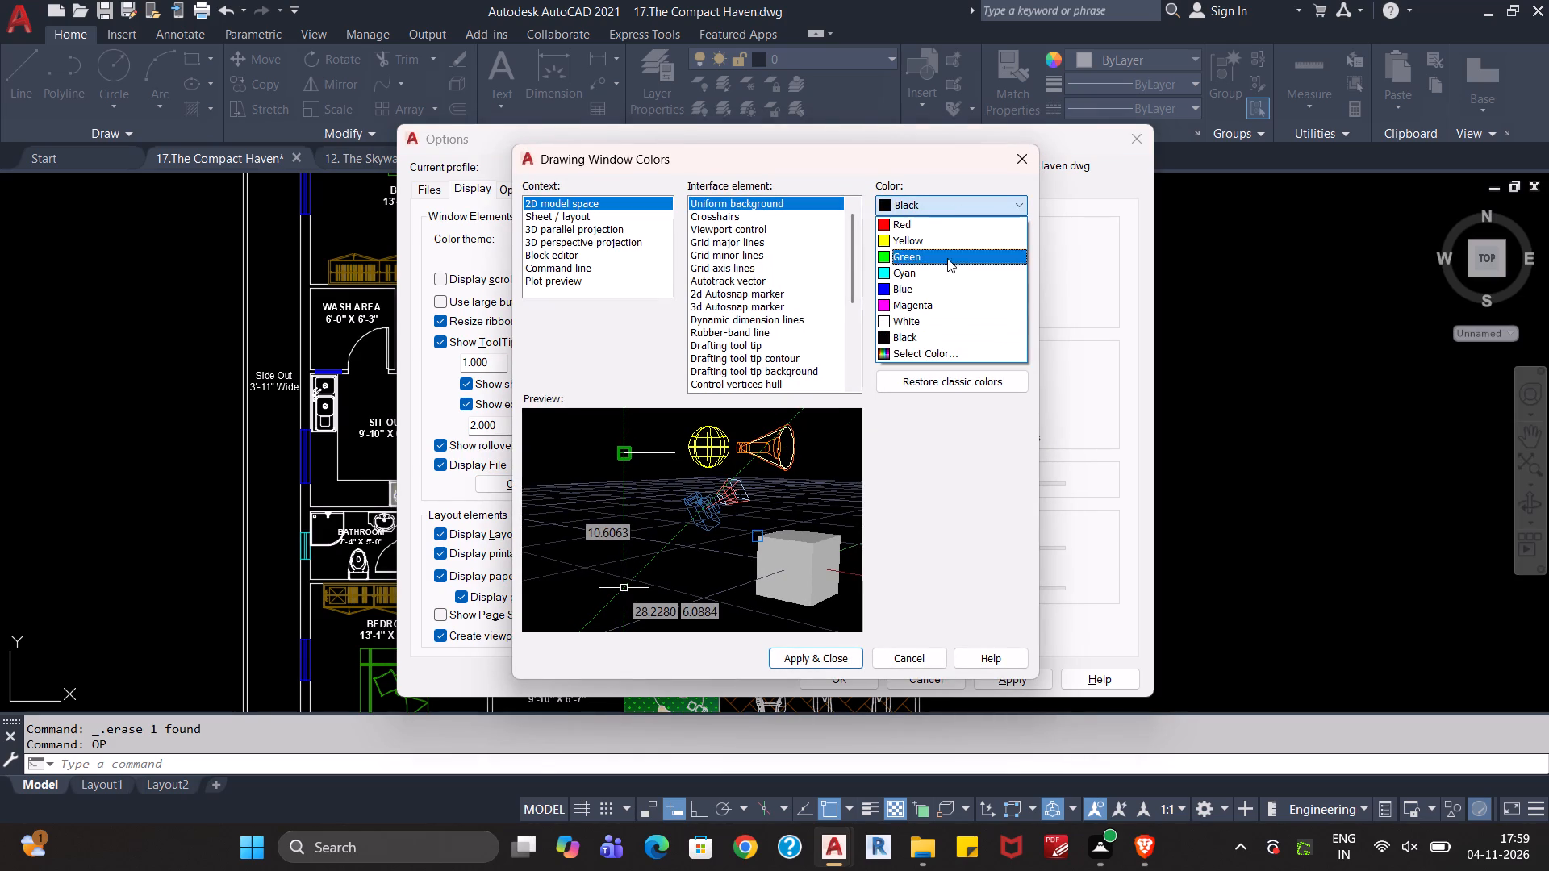
{"action": "left_click", "coordinate": [921, 319]}
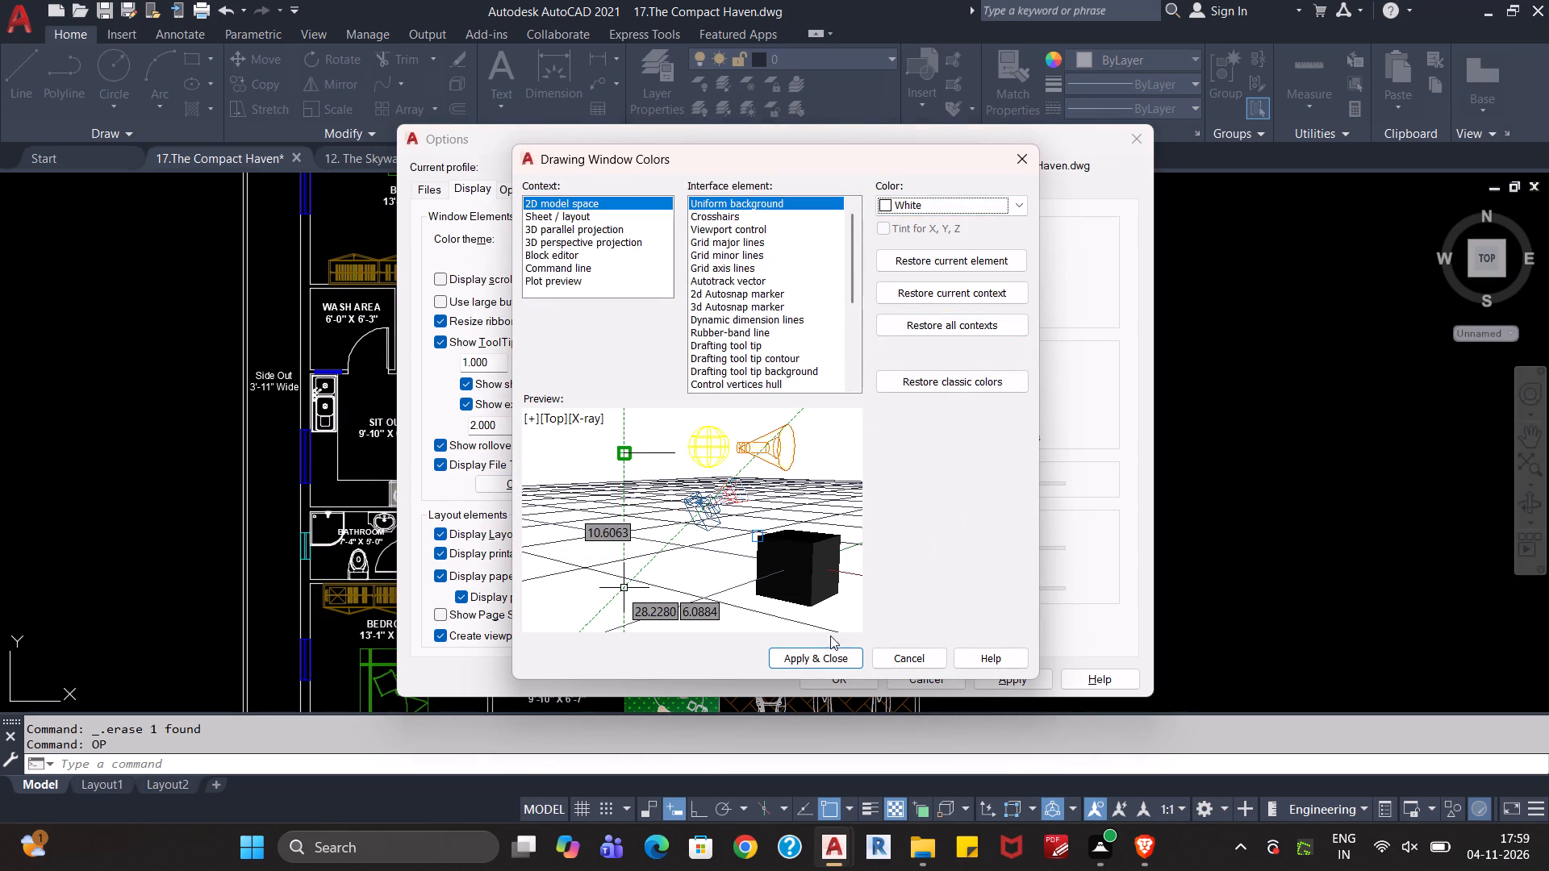
{"action": "left_click", "coordinate": [820, 662]}
{"action": "left_click", "coordinate": [850, 682]}
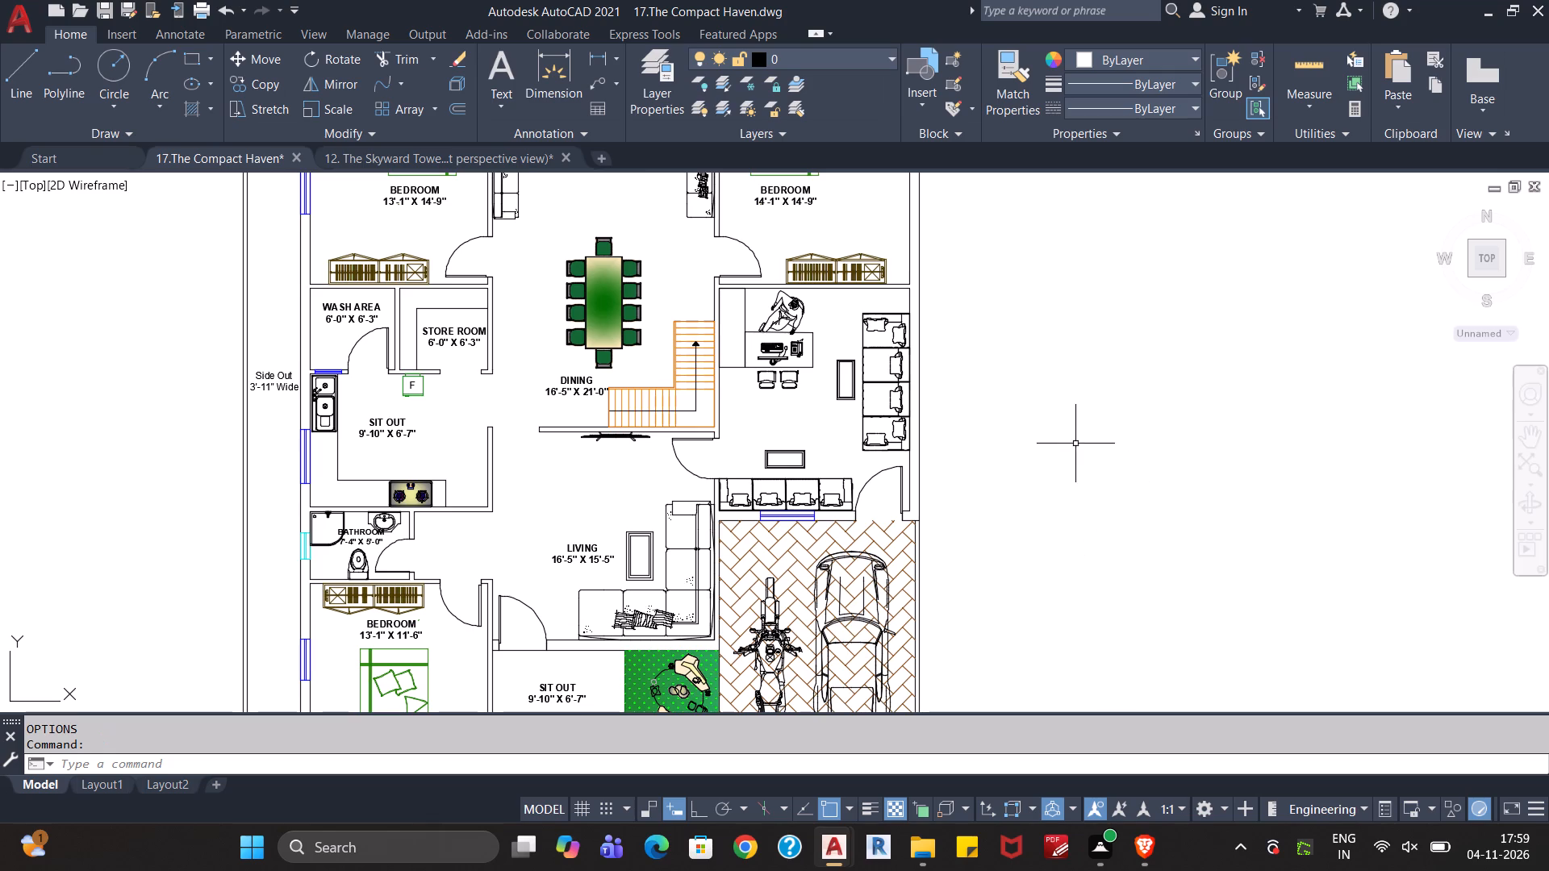
Examine the rear half of the plan, from the backyard and bedrooms to the dining area, against the white background.
{"action": "middle_click_drag", "start_coordinate": [1075, 443], "coordinate": [1103, 564]}
{"action": "middle_click_drag", "start_coordinate": [1083, 456], "coordinate": [1109, 565]}
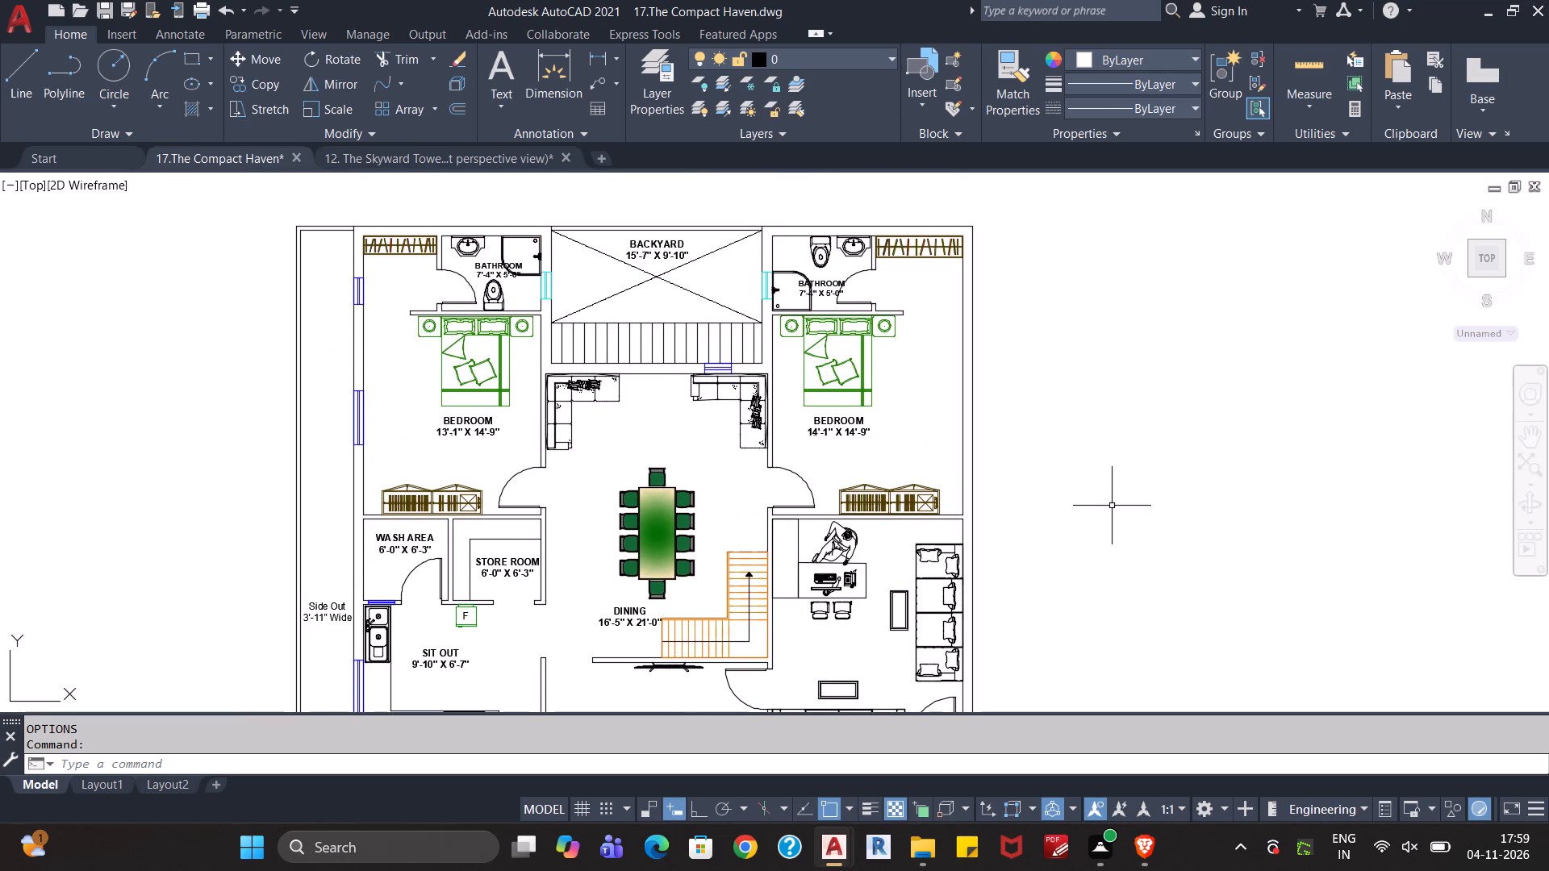
{"action": "key", "text": "Escape"}
{"action": "key", "text": "Escape"}
{"action": "scroll", "coordinate": [1113, 500], "scroll_direction": "down", "scroll_amount": 1}
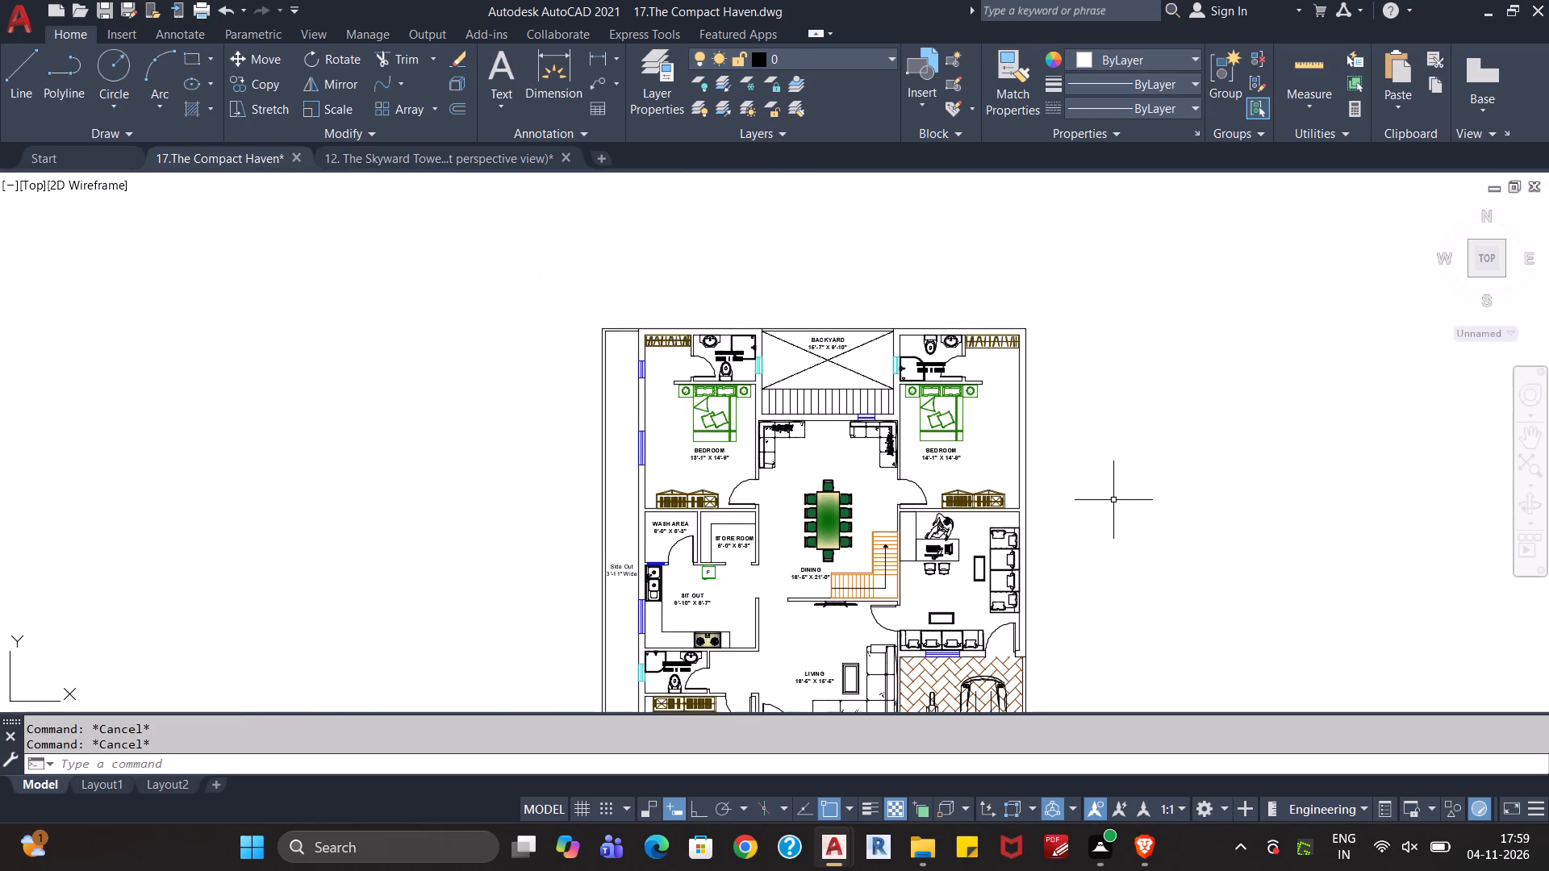
{"action": "middle_click_drag", "start_coordinate": [1138, 523], "coordinate": [1111, 480]}
{"action": "scroll", "coordinate": [1096, 522], "scroll_direction": "up", "scroll_amount": 2}
{"action": "middle_click_drag", "start_coordinate": [1021, 494], "coordinate": [1202, 628]}
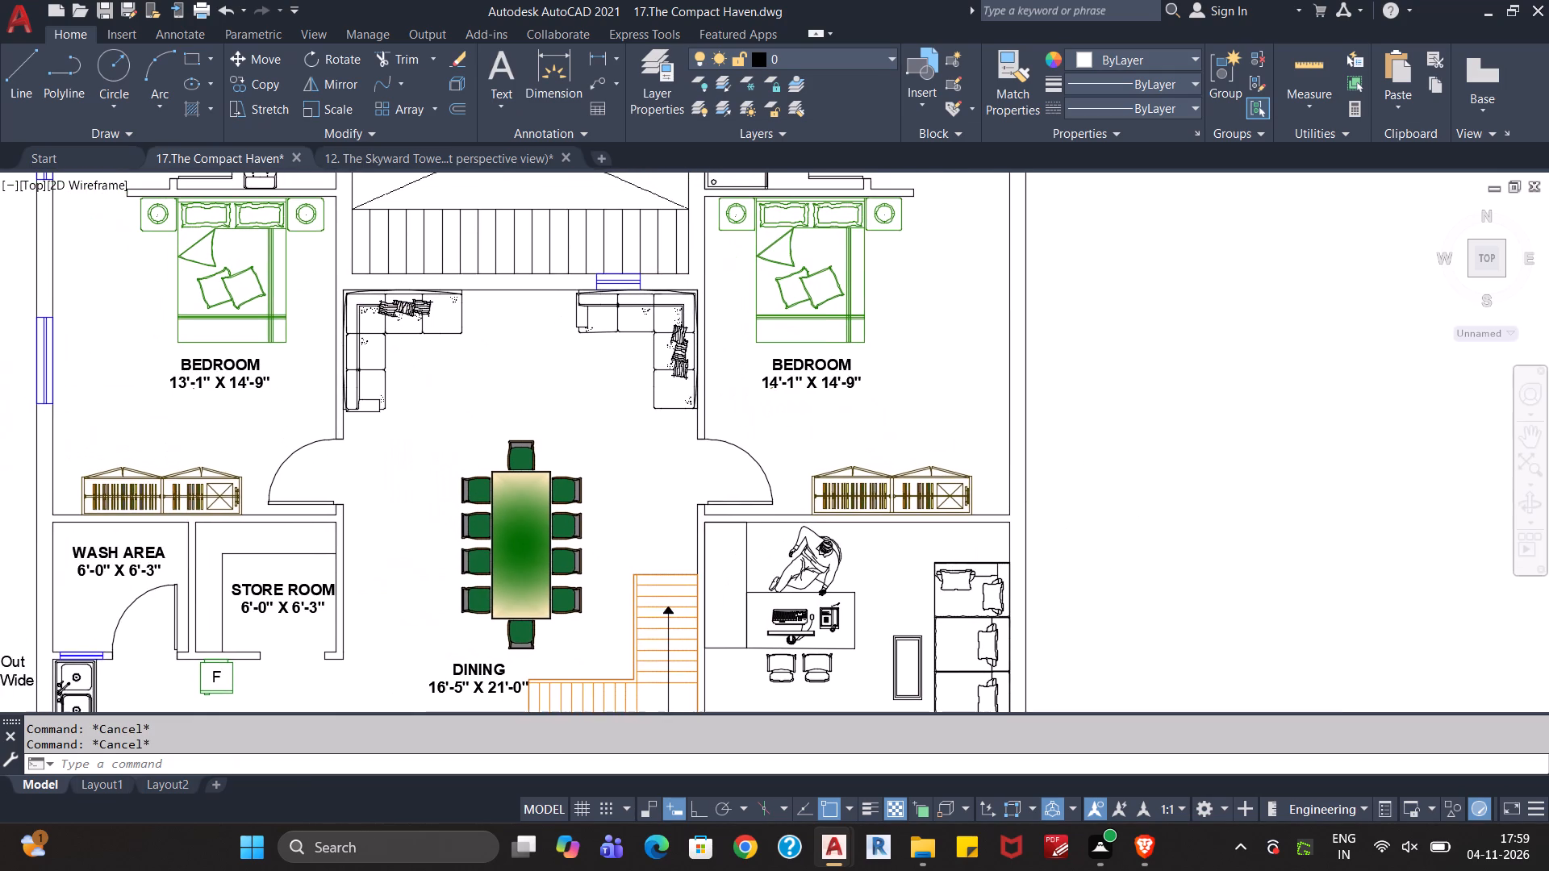
Lower the display brightness slightly in the Windows quick settings and return to the drawing.
{"action": "left_click", "coordinate": [1425, 850]}
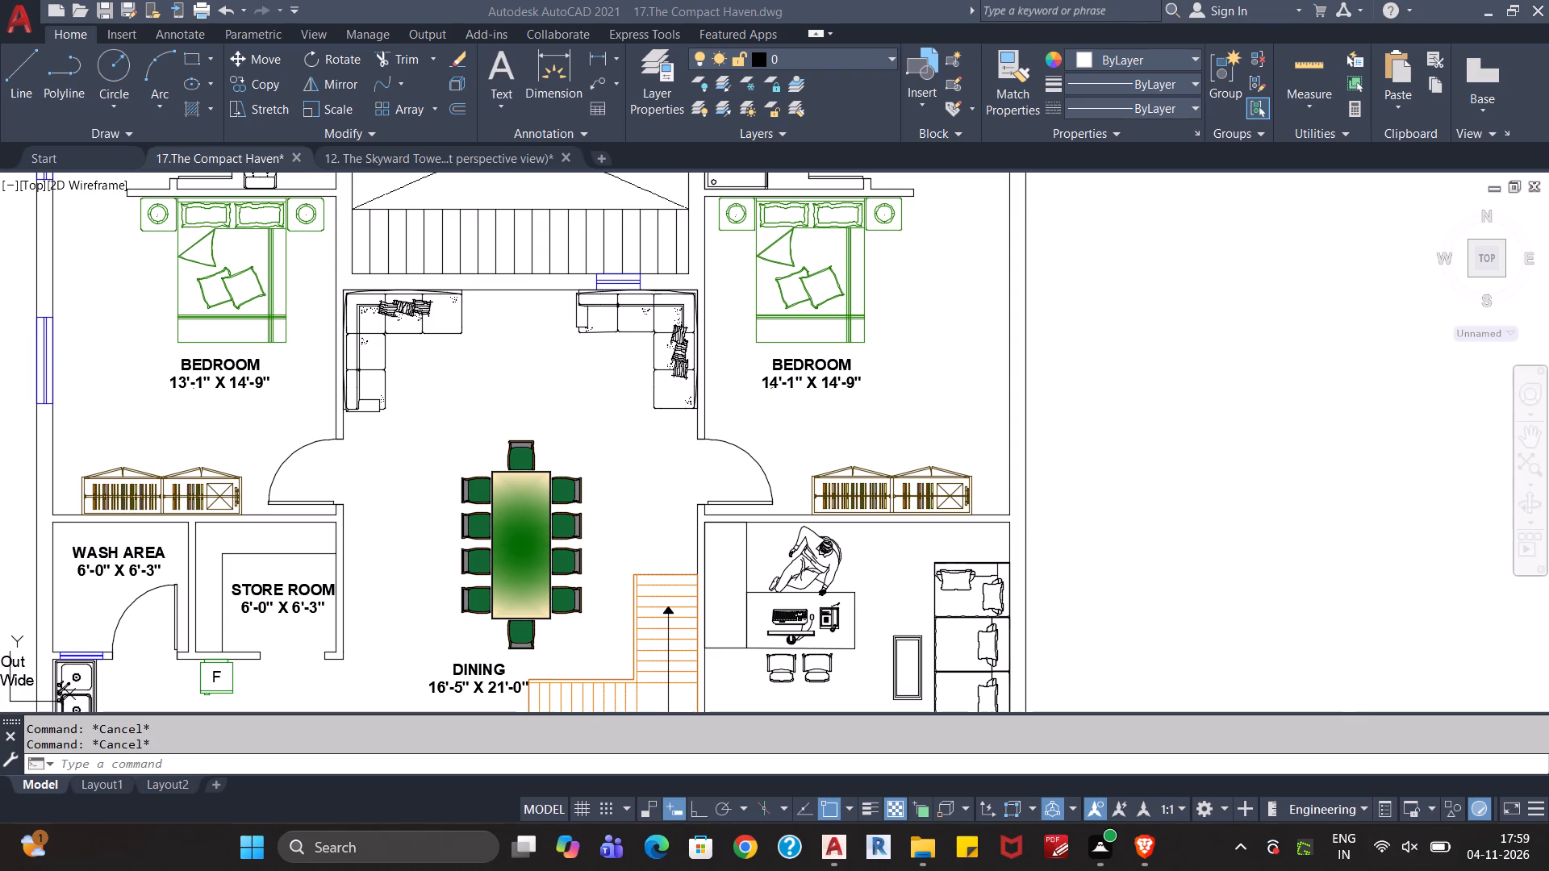
{"action": "left_click", "coordinate": [1372, 856]}
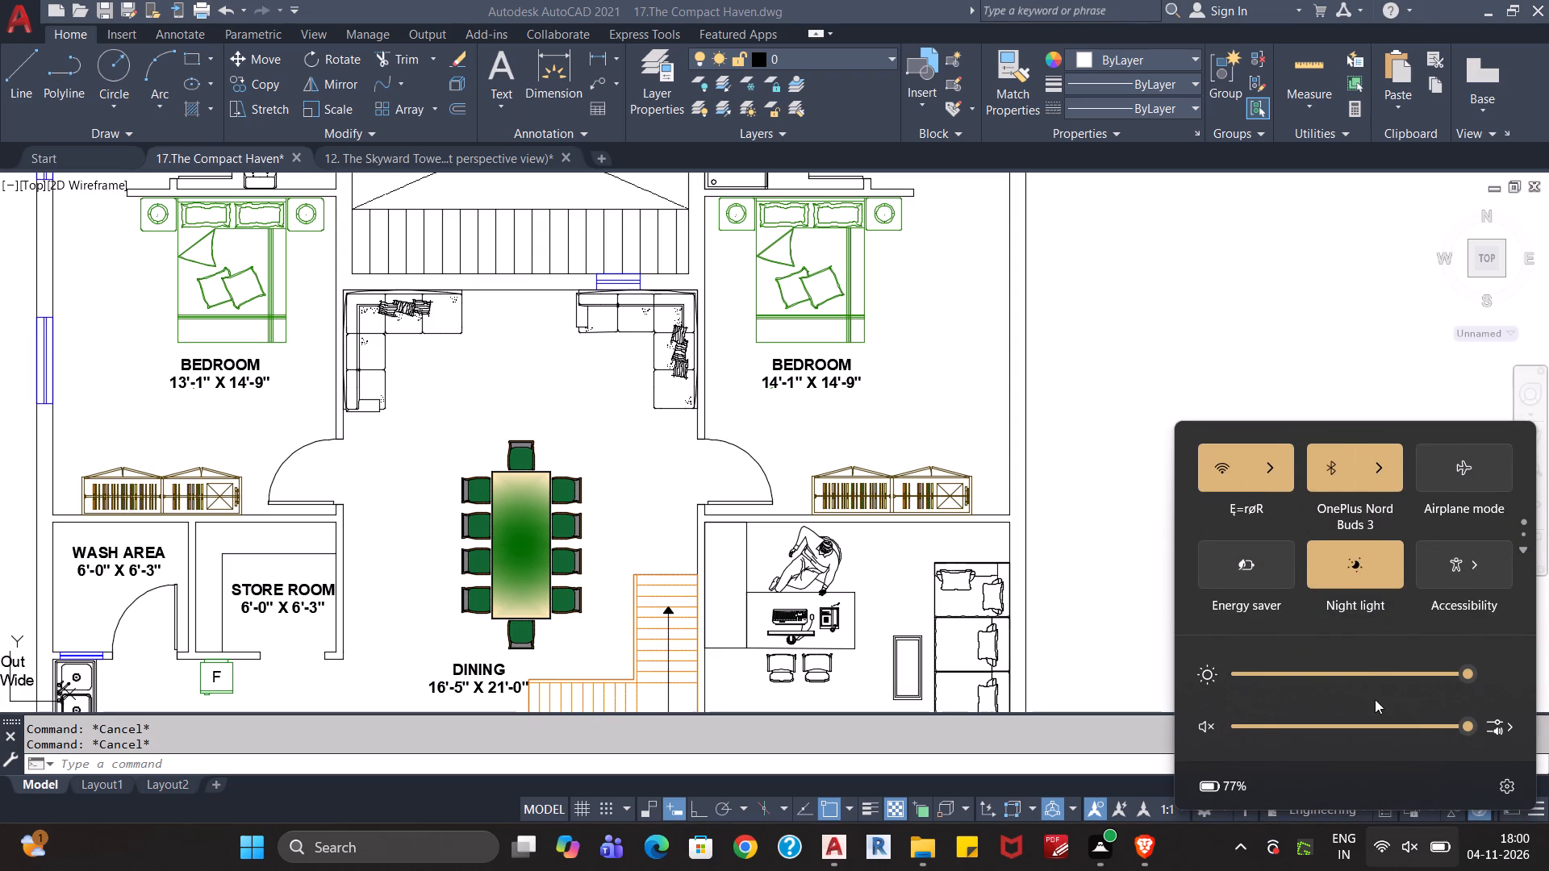
{"action": "left_click", "coordinate": [1363, 674]}
{"action": "left_click", "coordinate": [1410, 668]}
{"action": "left_click", "coordinate": [1209, 321]}
Inspect the room labels and furniture throughout the plan, from the backyard and bedrooms to the living and parking areas.
{"action": "middle_click_drag", "start_coordinate": [1135, 400], "coordinate": [1295, 555]}
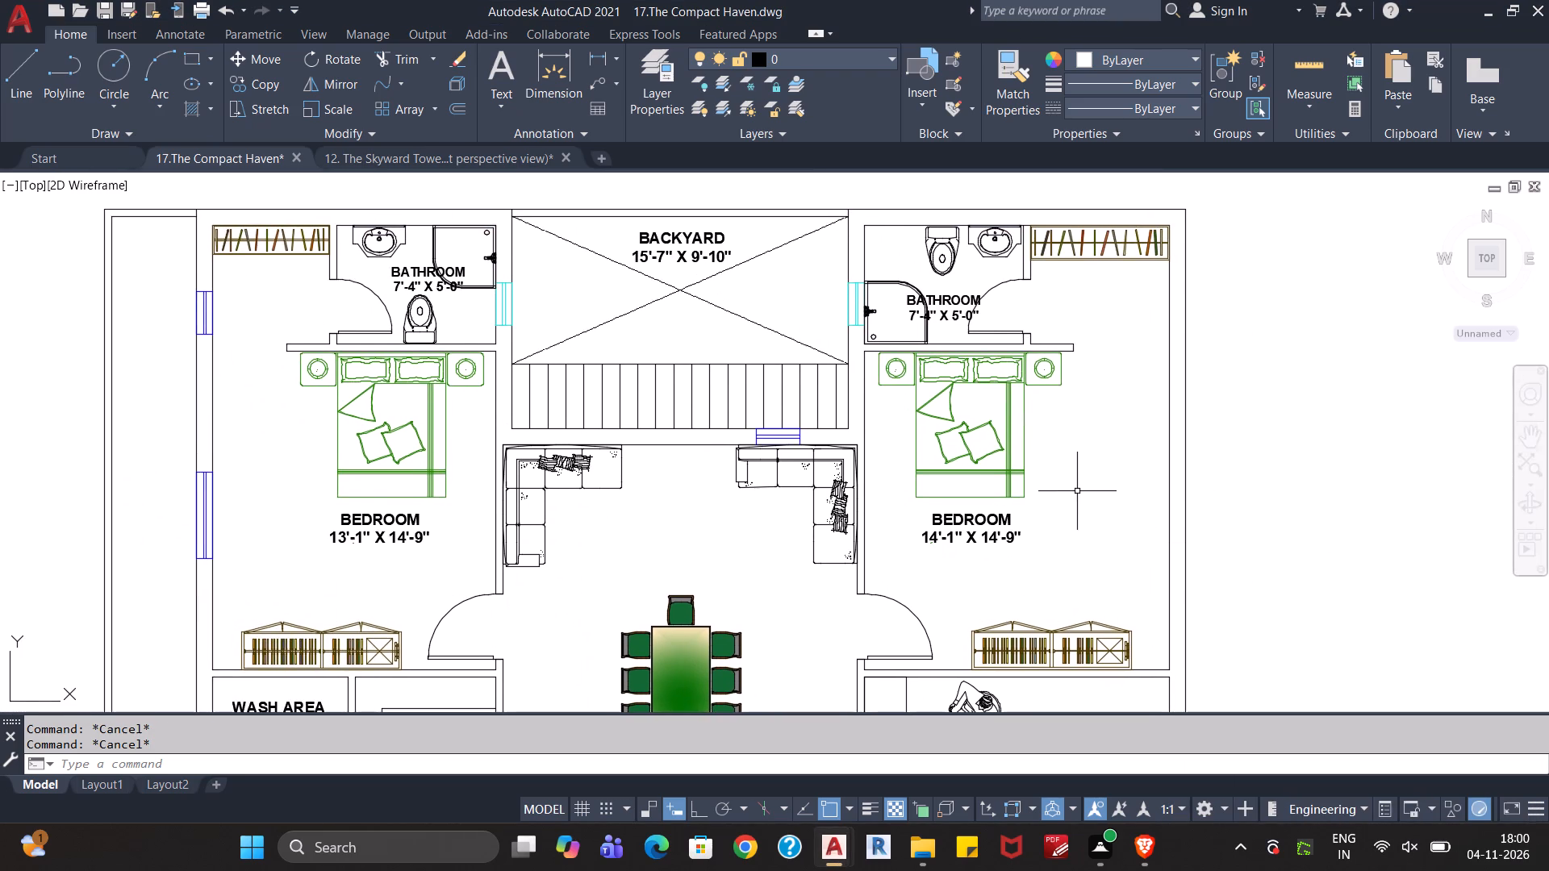
{"action": "middle_click_drag", "start_coordinate": [1083, 489], "coordinate": [1129, 547]}
{"action": "middle_click_drag", "start_coordinate": [1129, 547], "coordinate": [1132, 487]}
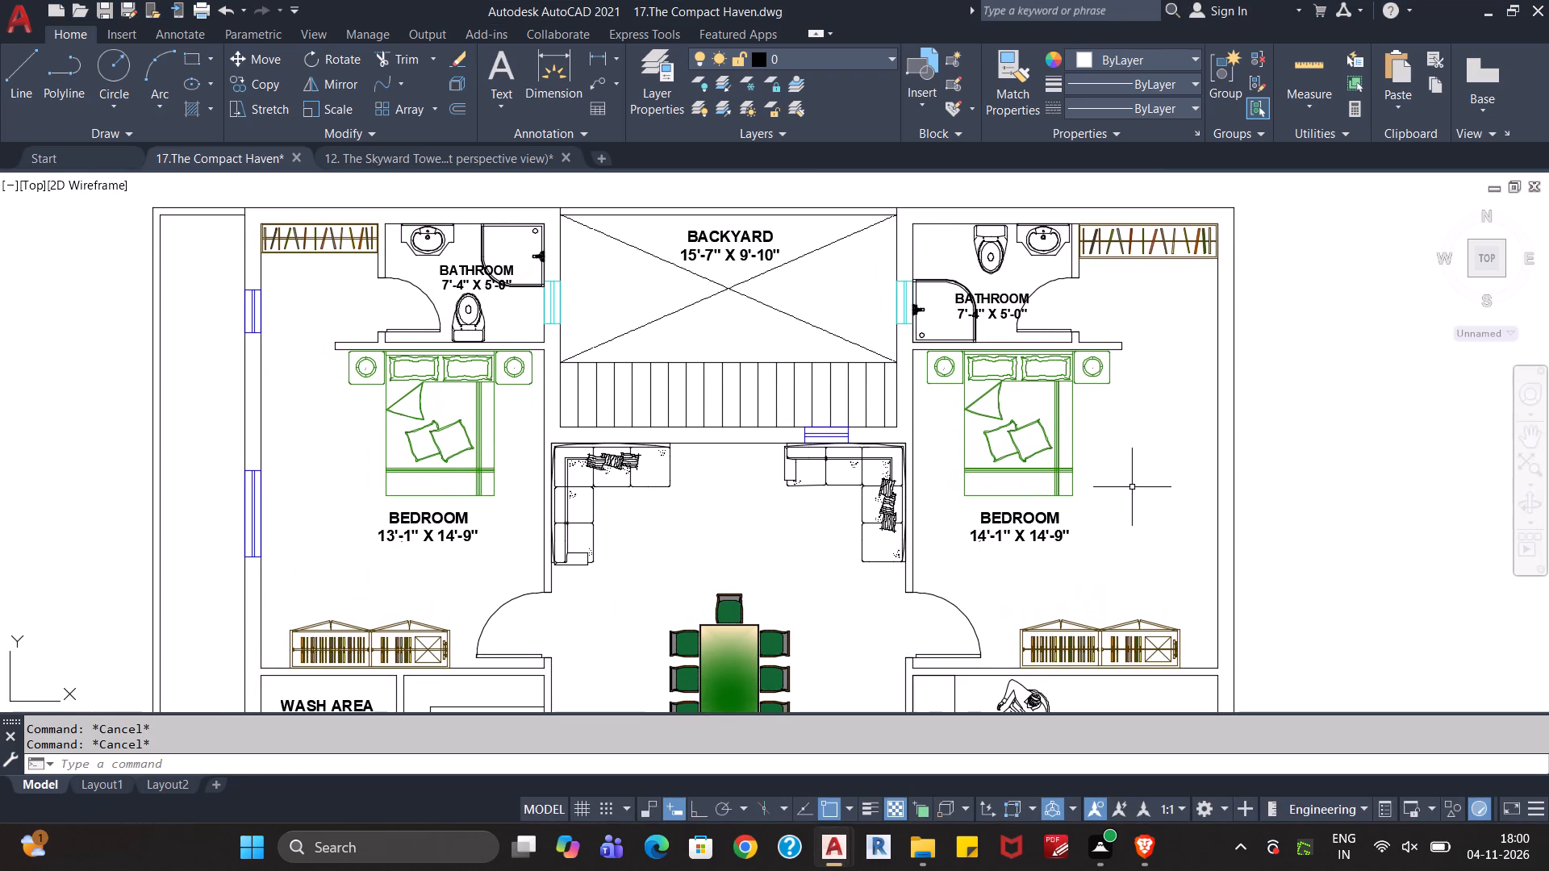
{"action": "scroll", "coordinate": [1134, 487], "scroll_direction": "down", "scroll_amount": 1}
{"action": "middle_click_drag", "start_coordinate": [1134, 491], "coordinate": [1128, 451]}
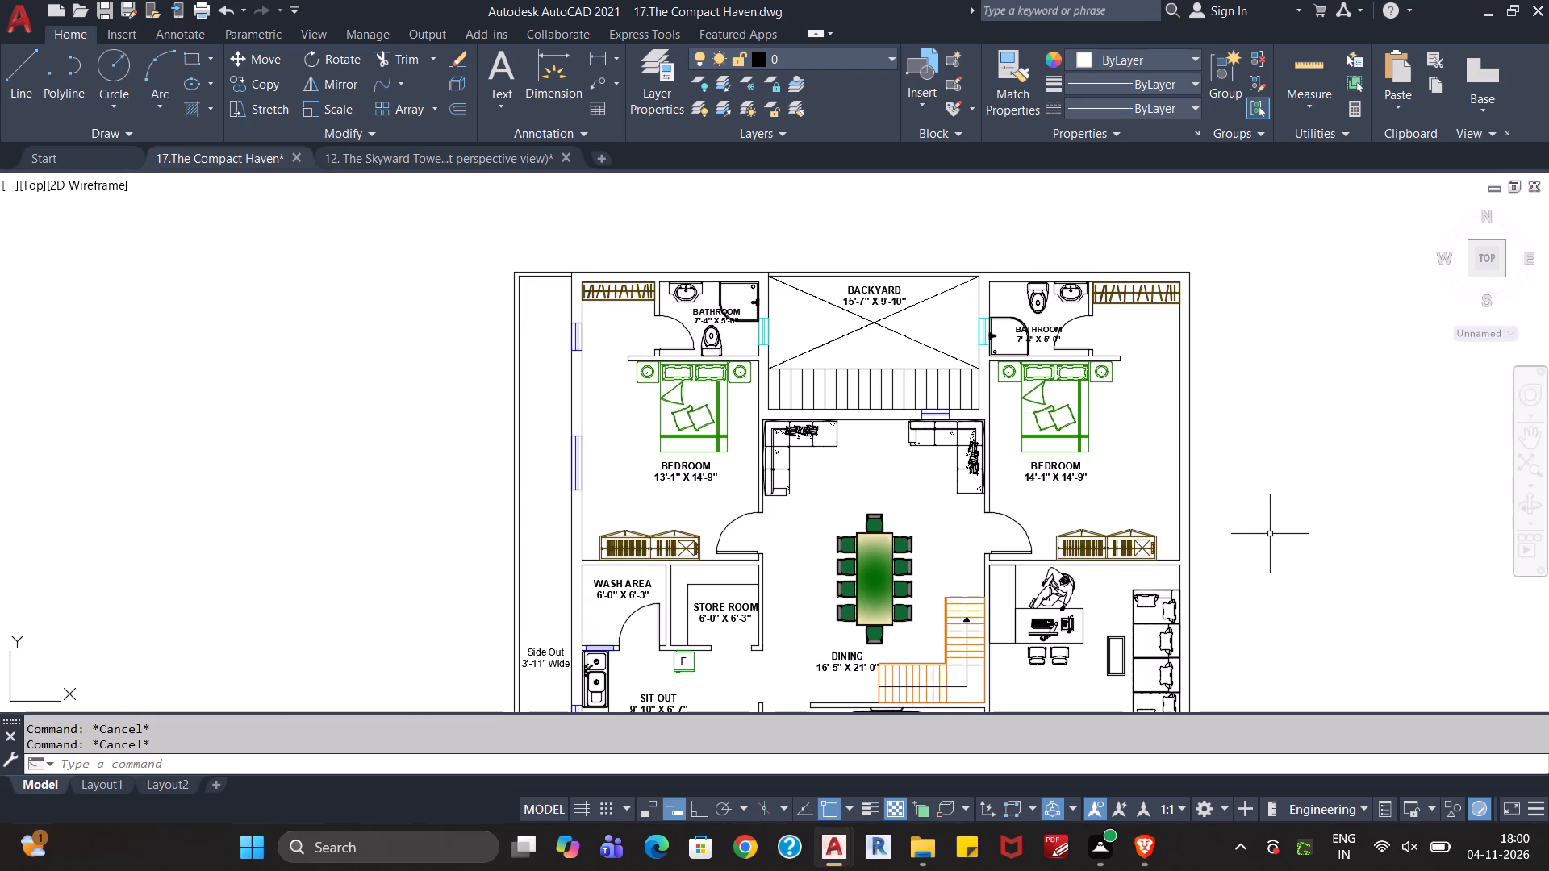
{"action": "key", "text": "Escape"}
{"action": "key", "text": "Escape"}
{"action": "scroll", "coordinate": [1014, 440], "scroll_direction": "up", "scroll_amount": 3}
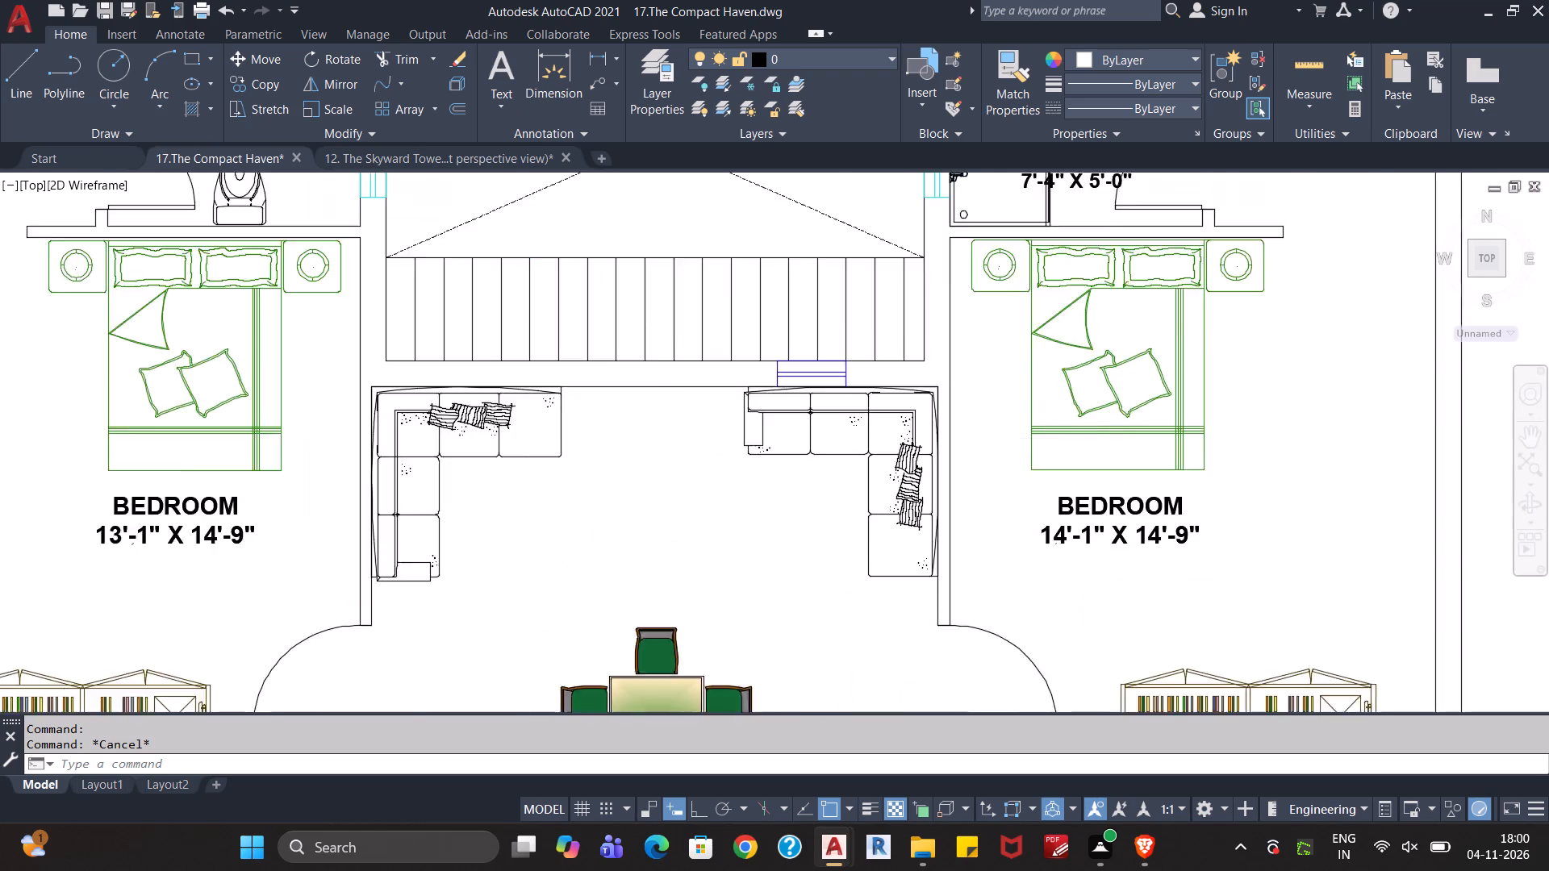
{"action": "middle_click_drag", "start_coordinate": [1006, 416], "coordinate": [951, 578]}
{"action": "scroll", "coordinate": [951, 537], "scroll_direction": "down", "scroll_amount": 2}
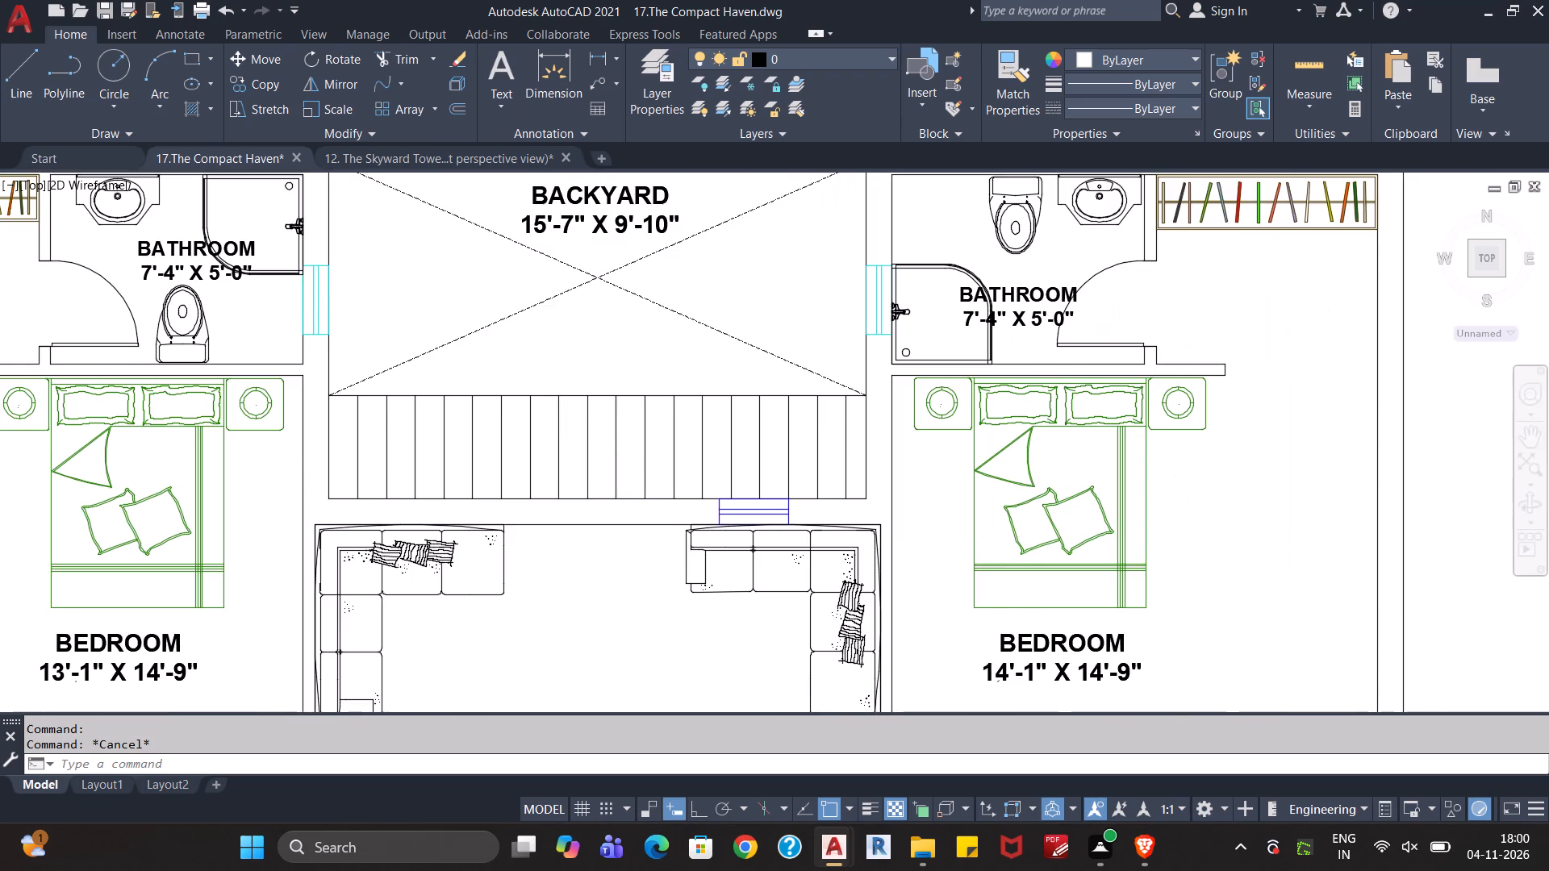
{"action": "middle_click_drag", "start_coordinate": [933, 580], "coordinate": [964, 430]}
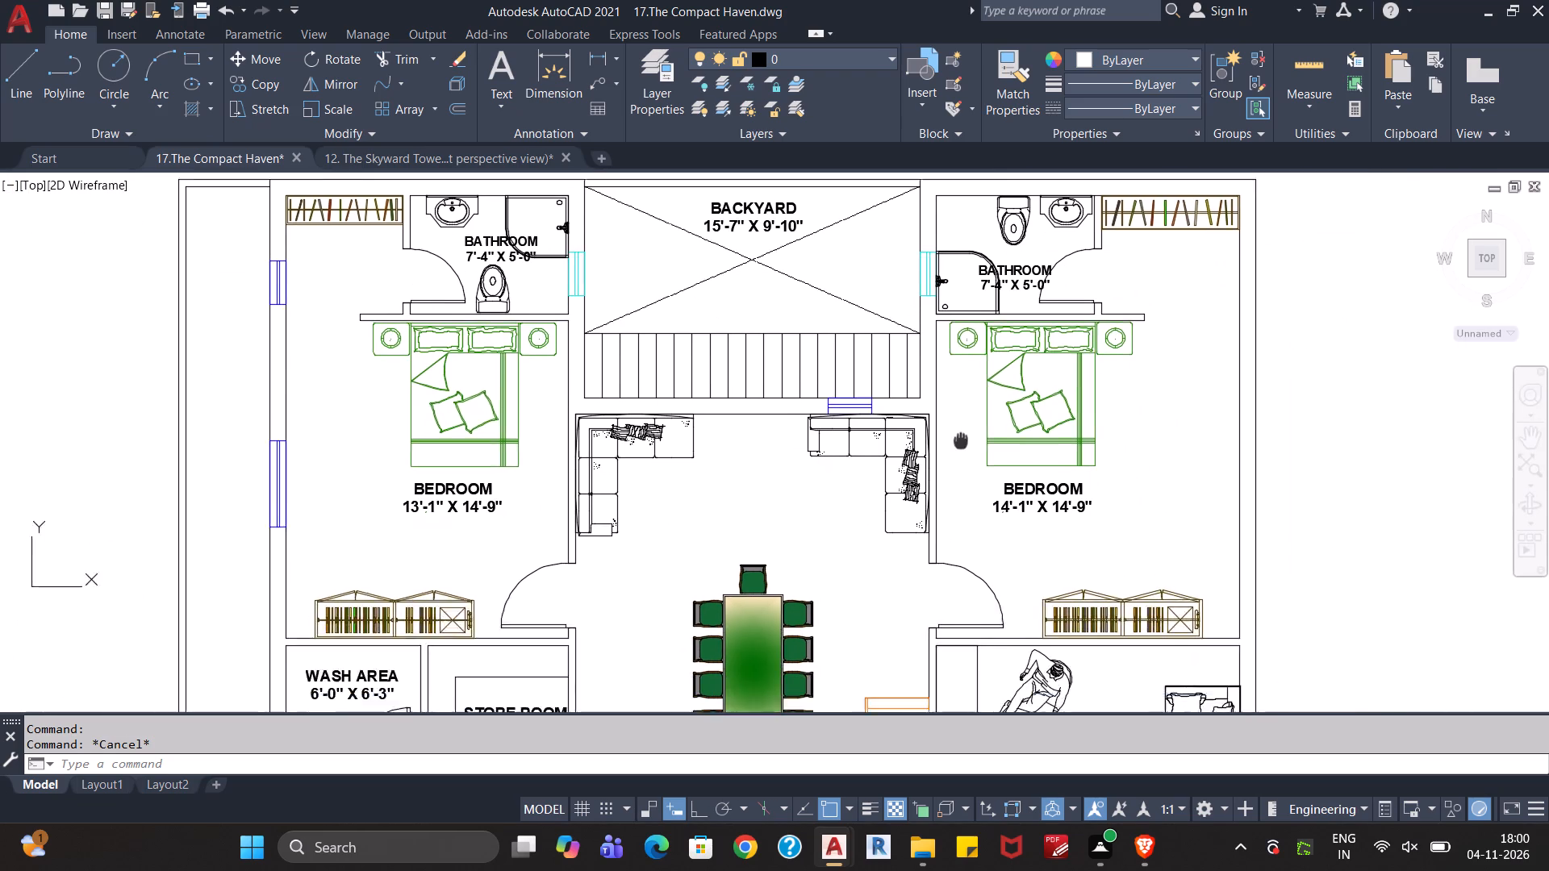
{"action": "middle_click_drag", "start_coordinate": [964, 430], "coordinate": [976, 379]}
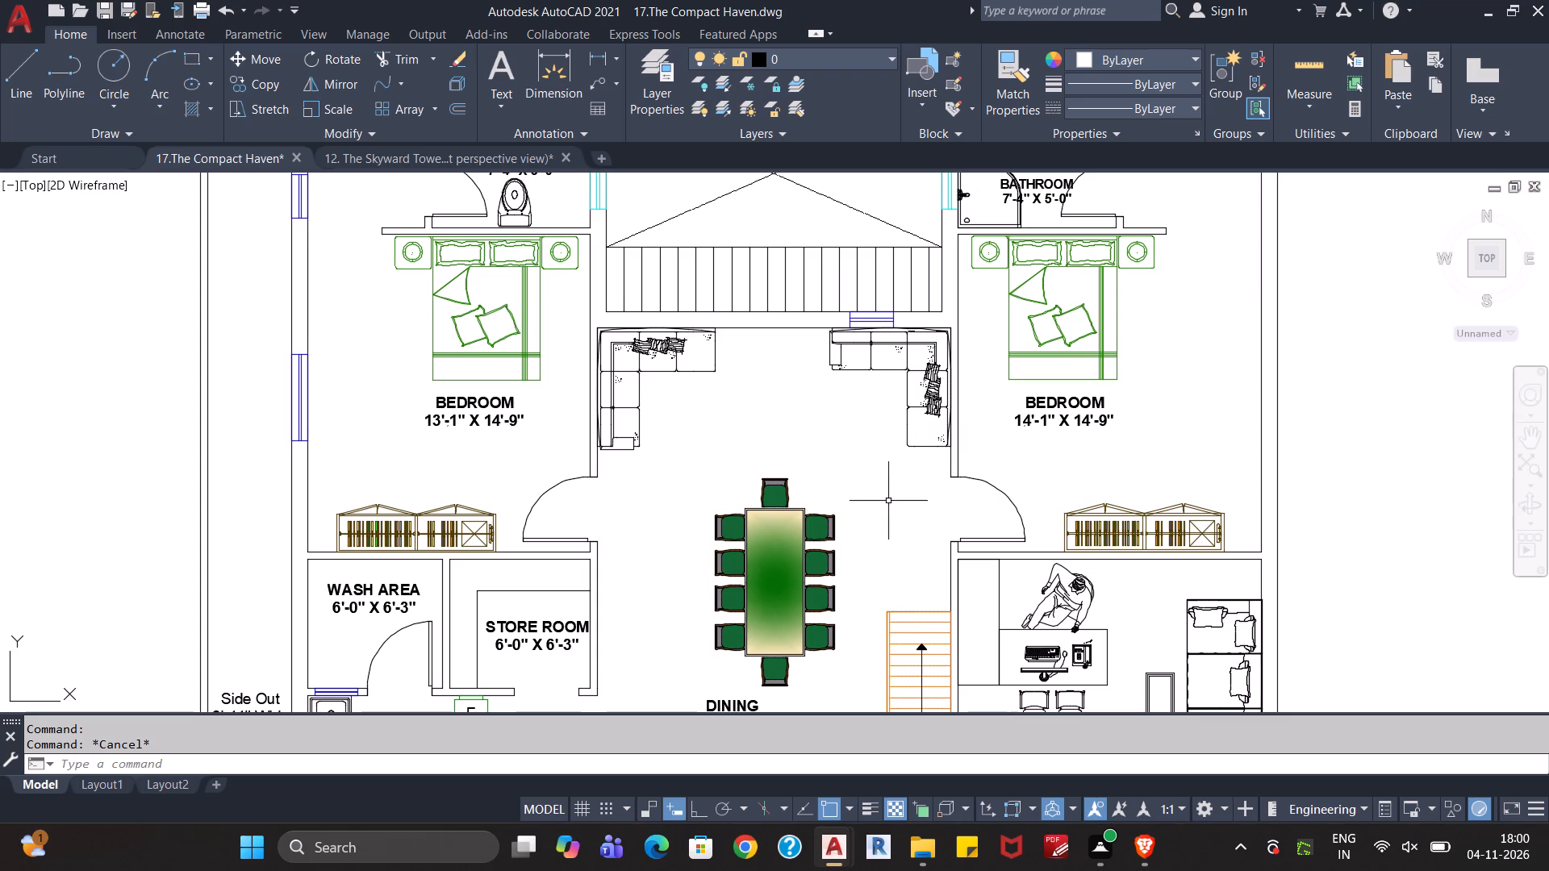
{"action": "middle_click_drag", "start_coordinate": [887, 503], "coordinate": [865, 355]}
{"action": "middle_click_drag", "start_coordinate": [1009, 605], "coordinate": [904, 423]}
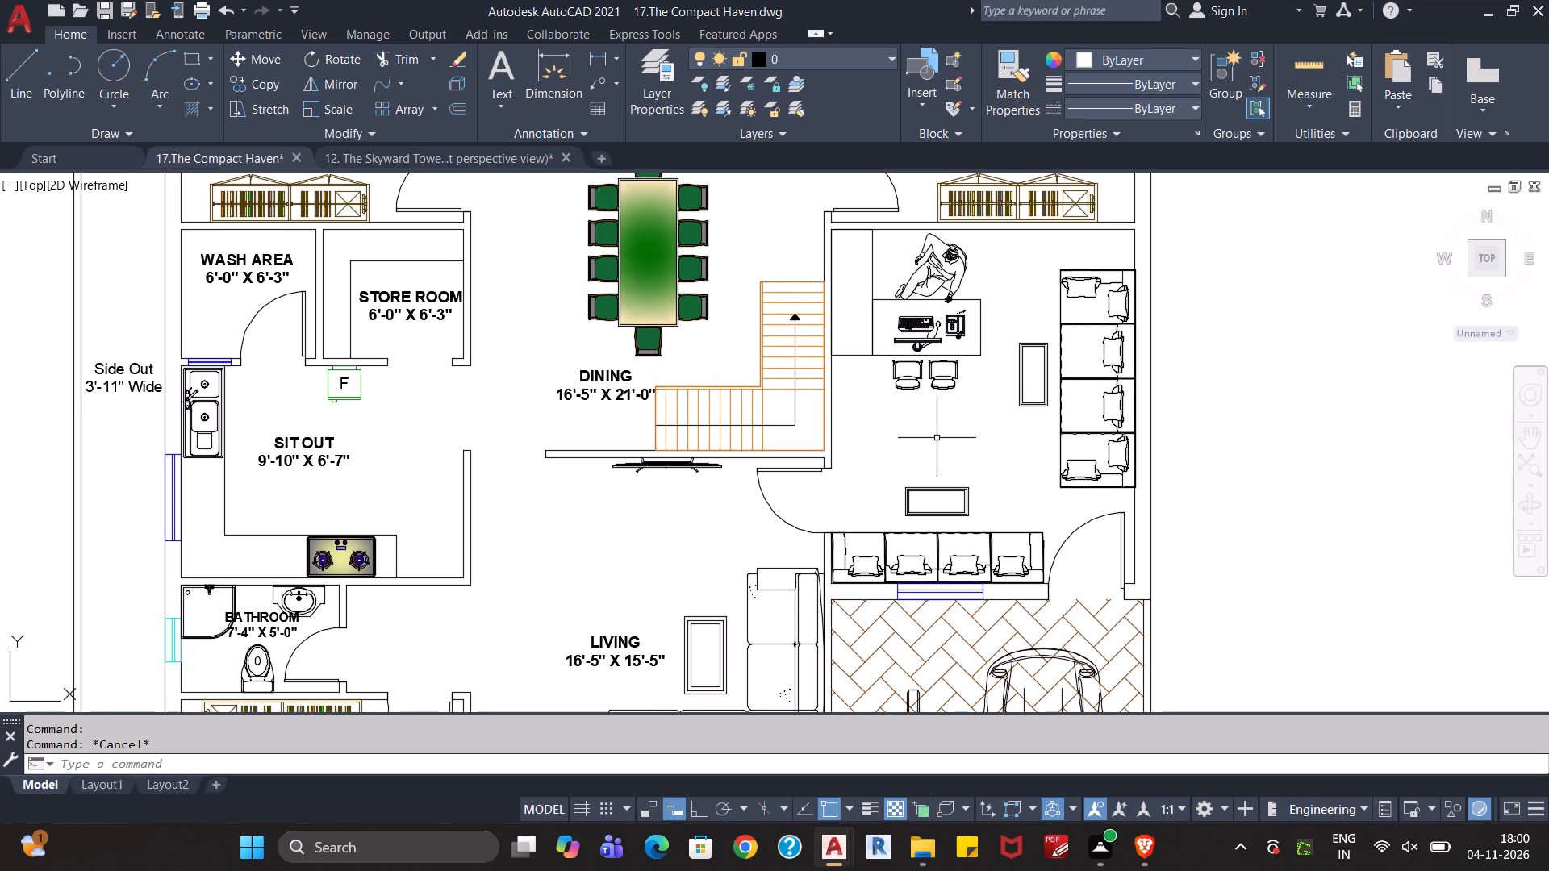
{"action": "scroll", "coordinate": [937, 438], "scroll_direction": "down", "scroll_amount": 1}
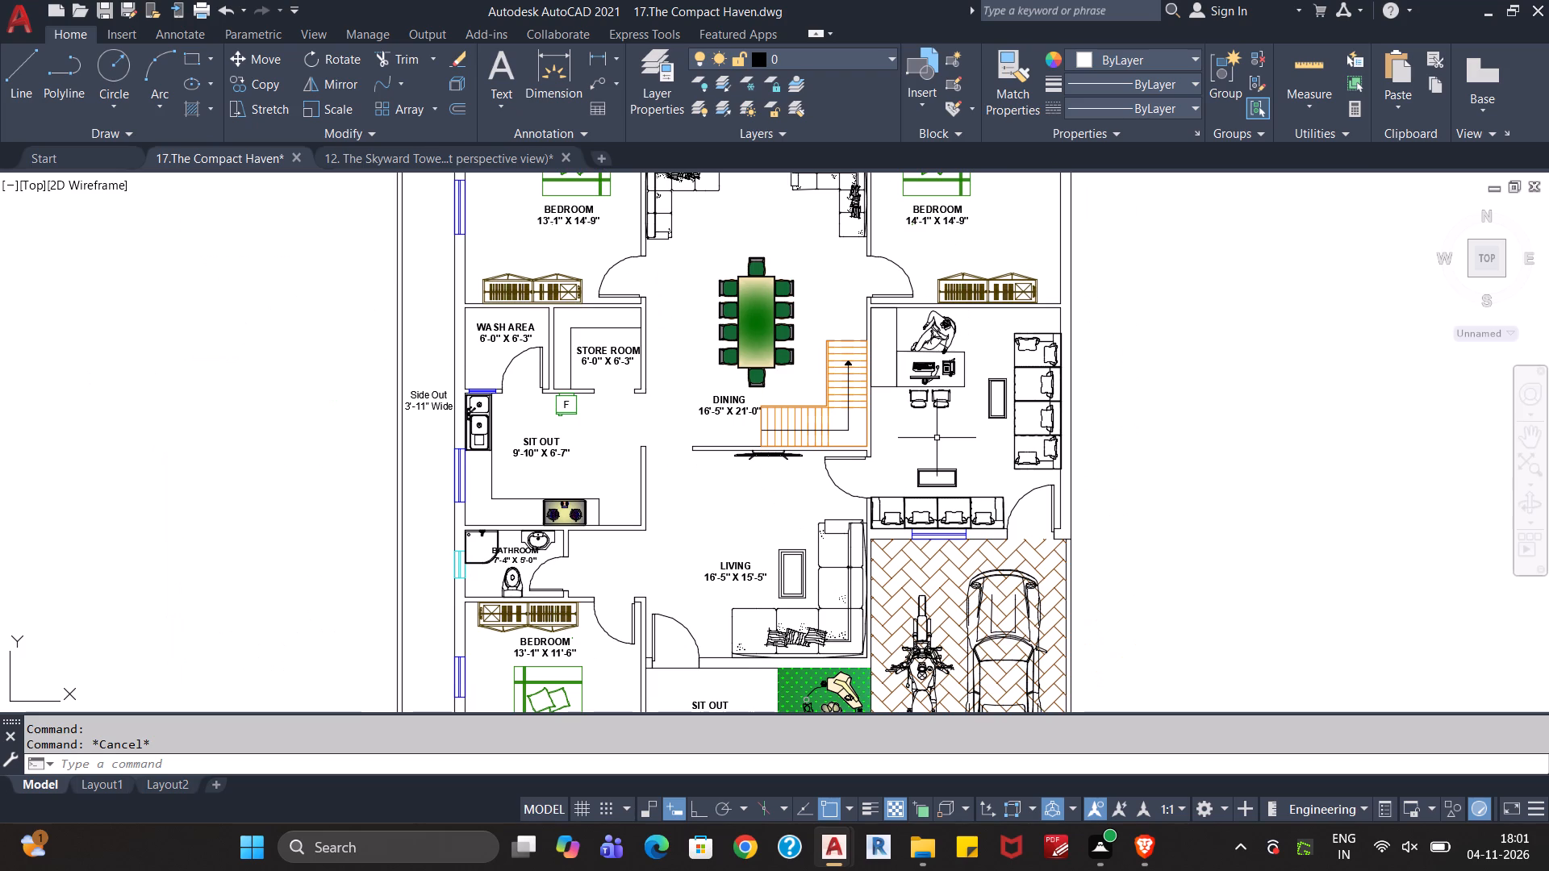
Examine the furnished plan from the living and kitchen areas back to the dining area and rear bedrooms.
{"action": "scroll", "coordinate": [733, 529], "scroll_direction": "down", "scroll_amount": 2}
{"action": "scroll", "coordinate": [732, 523], "scroll_direction": "up", "scroll_amount": 1}
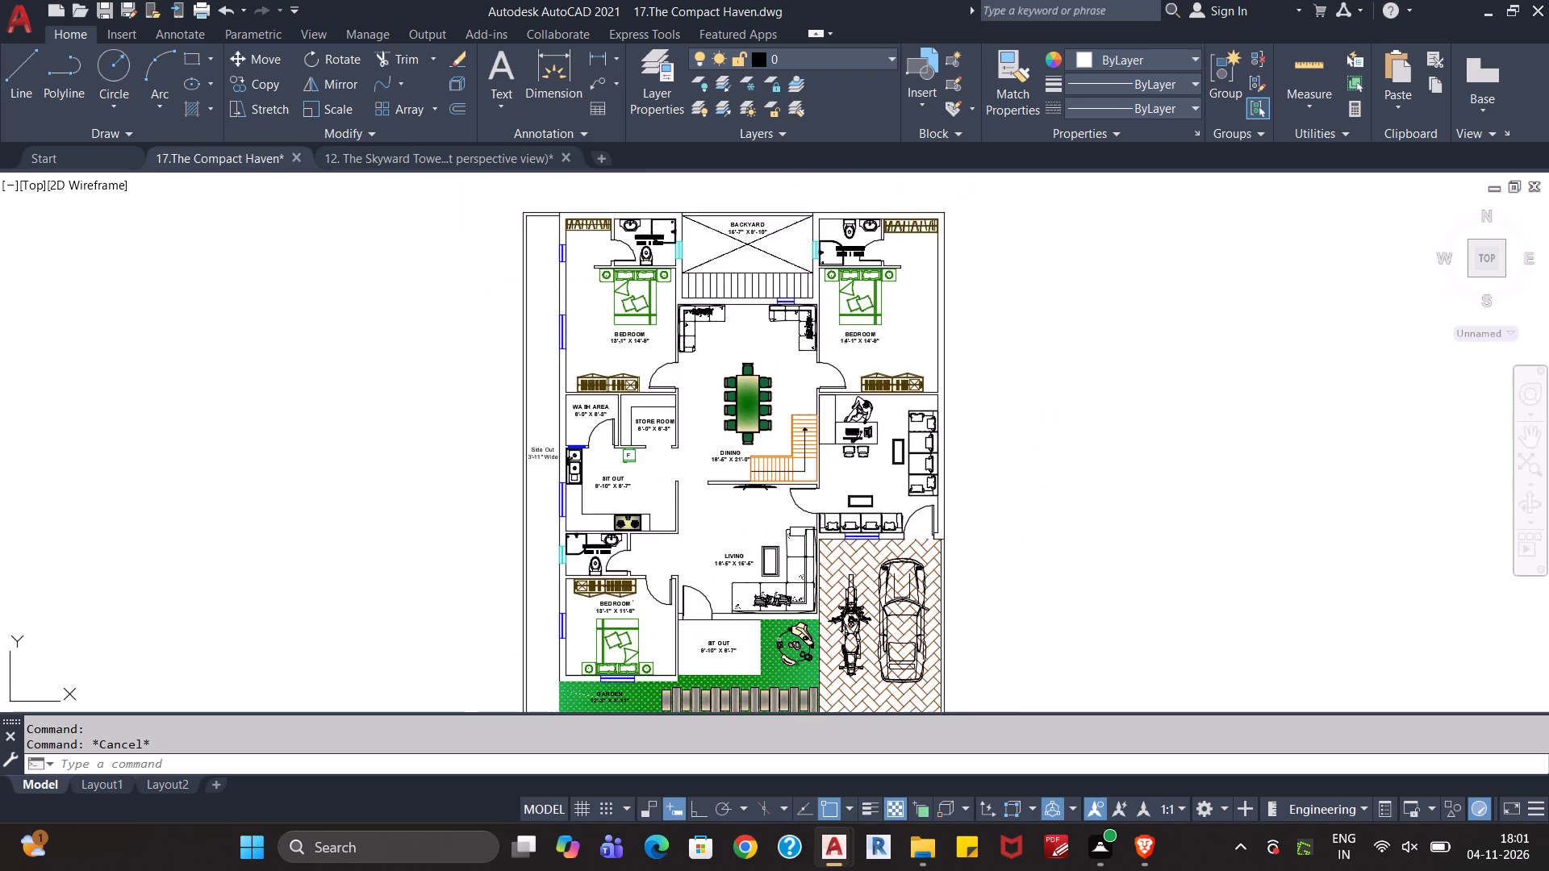
{"action": "middle_click_drag", "start_coordinate": [732, 523], "coordinate": [726, 490]}
{"action": "scroll", "coordinate": [725, 490], "scroll_direction": "up", "scroll_amount": 2}
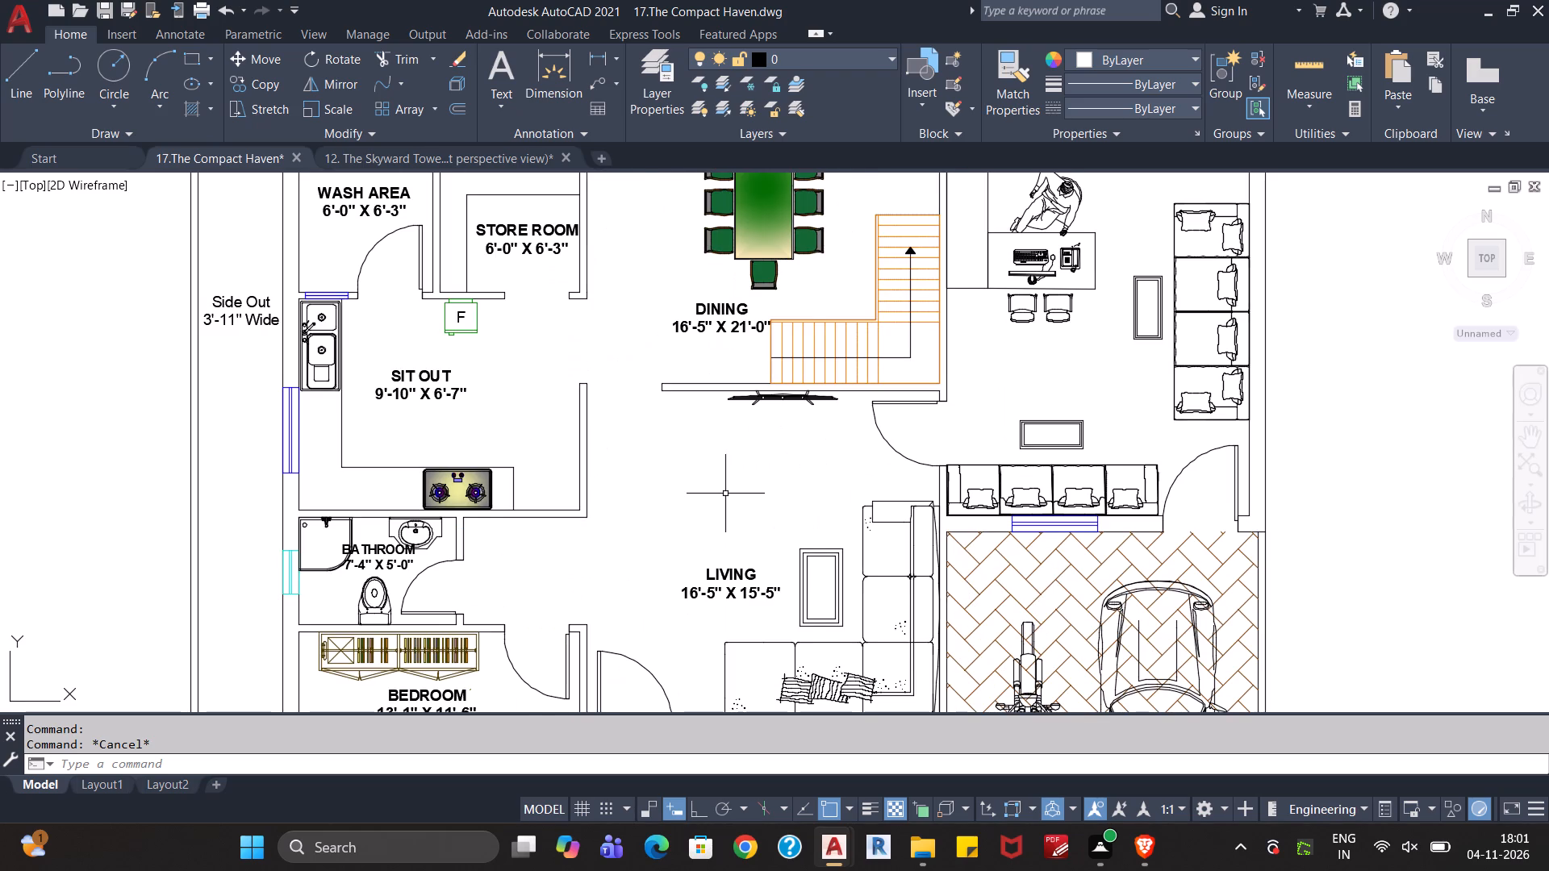
{"action": "scroll", "coordinate": [725, 494], "scroll_direction": "down", "scroll_amount": 1}
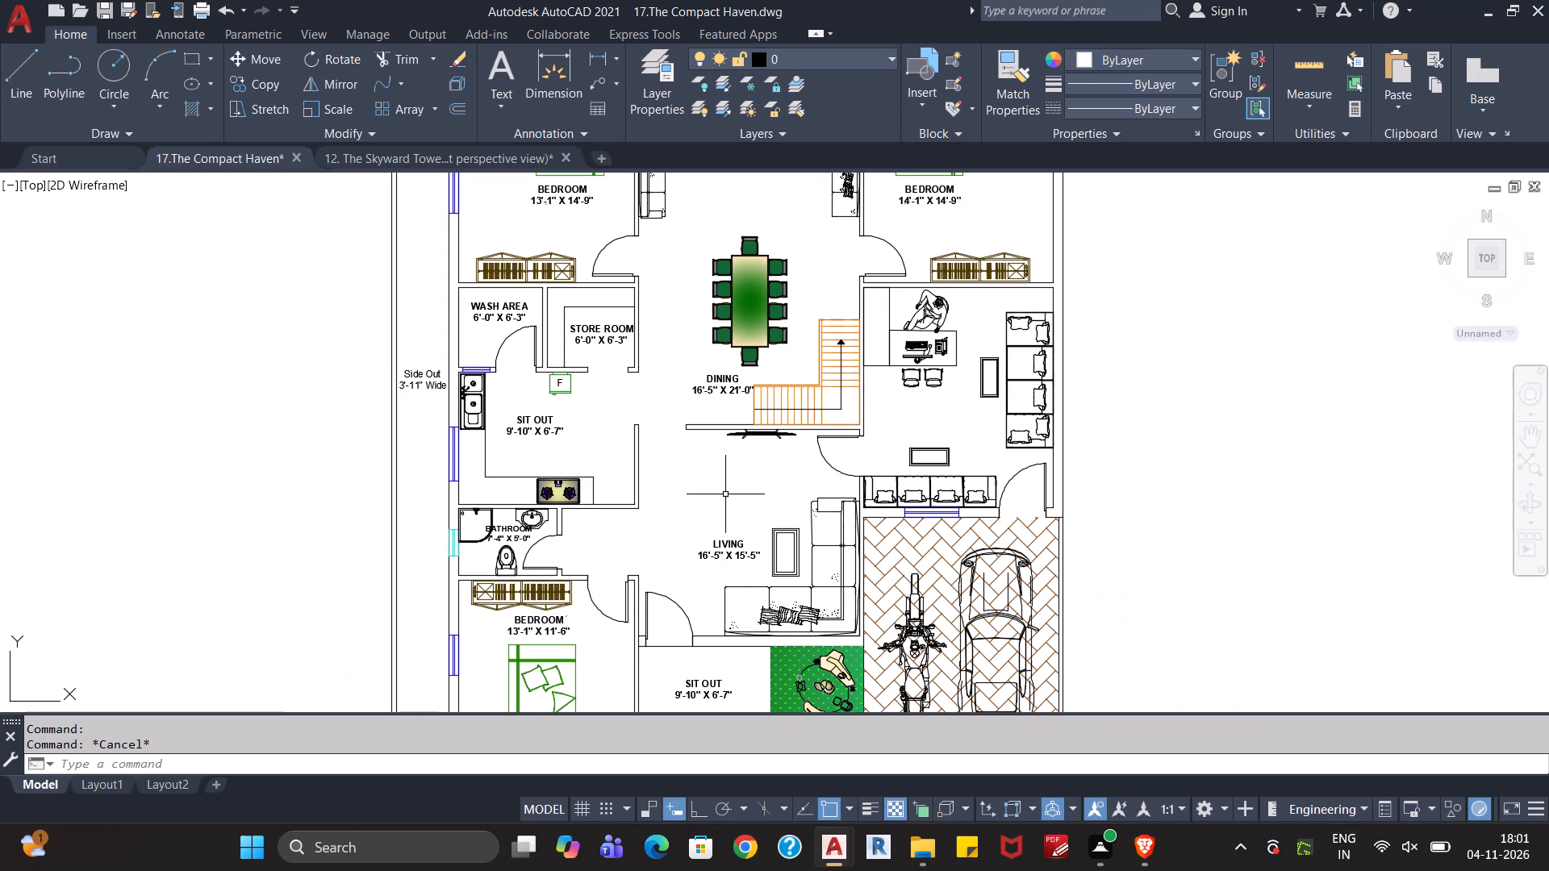
{"action": "middle_click_drag", "start_coordinate": [668, 387], "coordinate": [668, 388]}
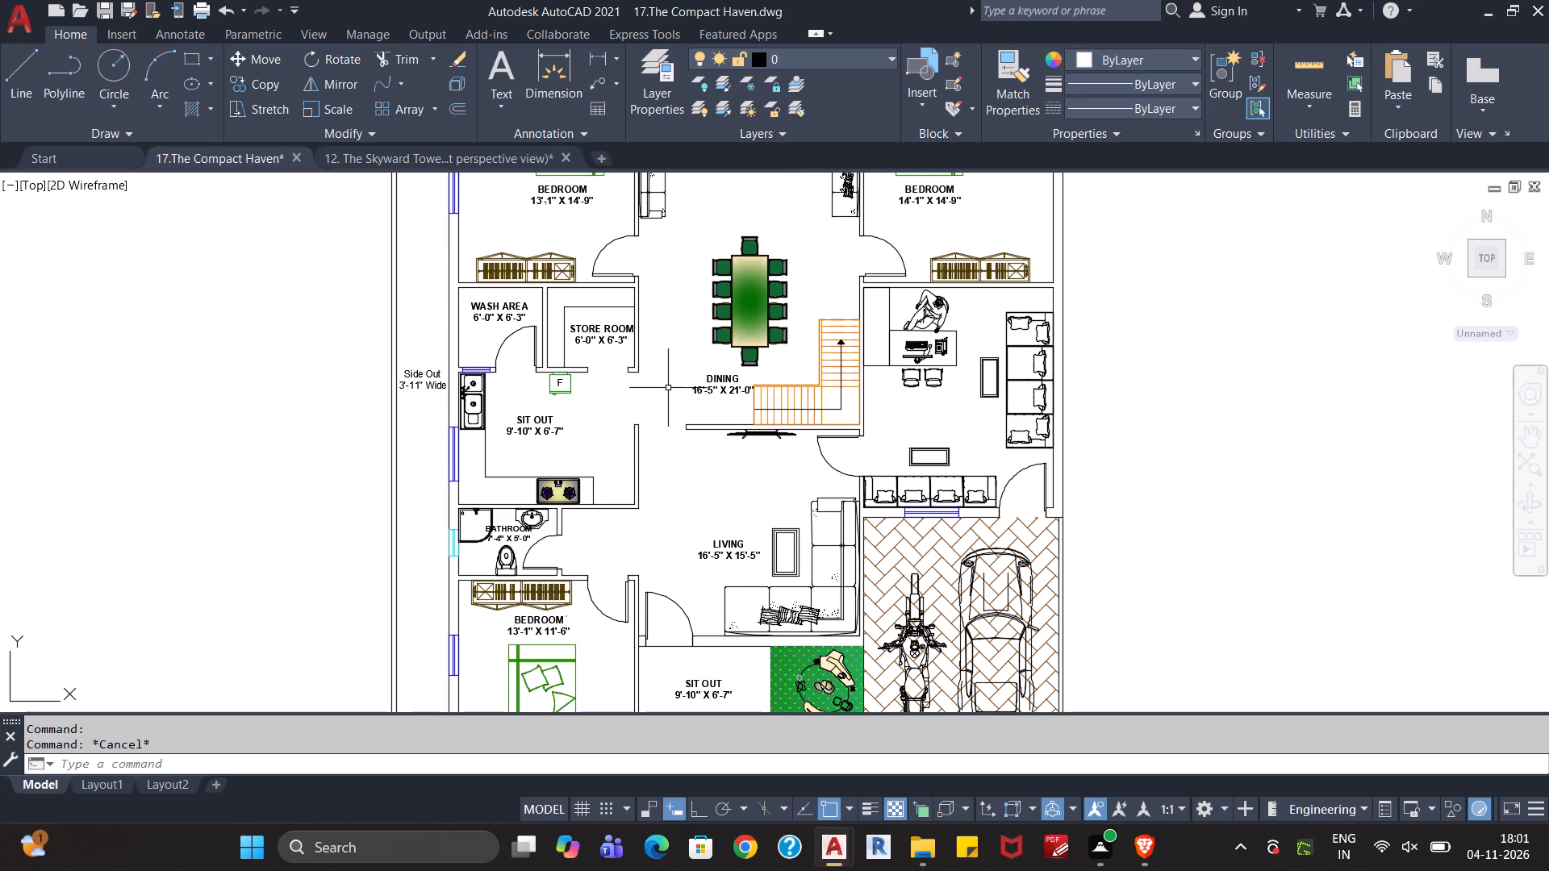
{"action": "middle_click_drag", "start_coordinate": [668, 388], "coordinate": [629, 512]}
{"action": "scroll", "coordinate": [671, 370], "scroll_direction": "up", "scroll_amount": 1}
{"action": "middle_click_drag", "start_coordinate": [694, 318], "coordinate": [658, 431]}
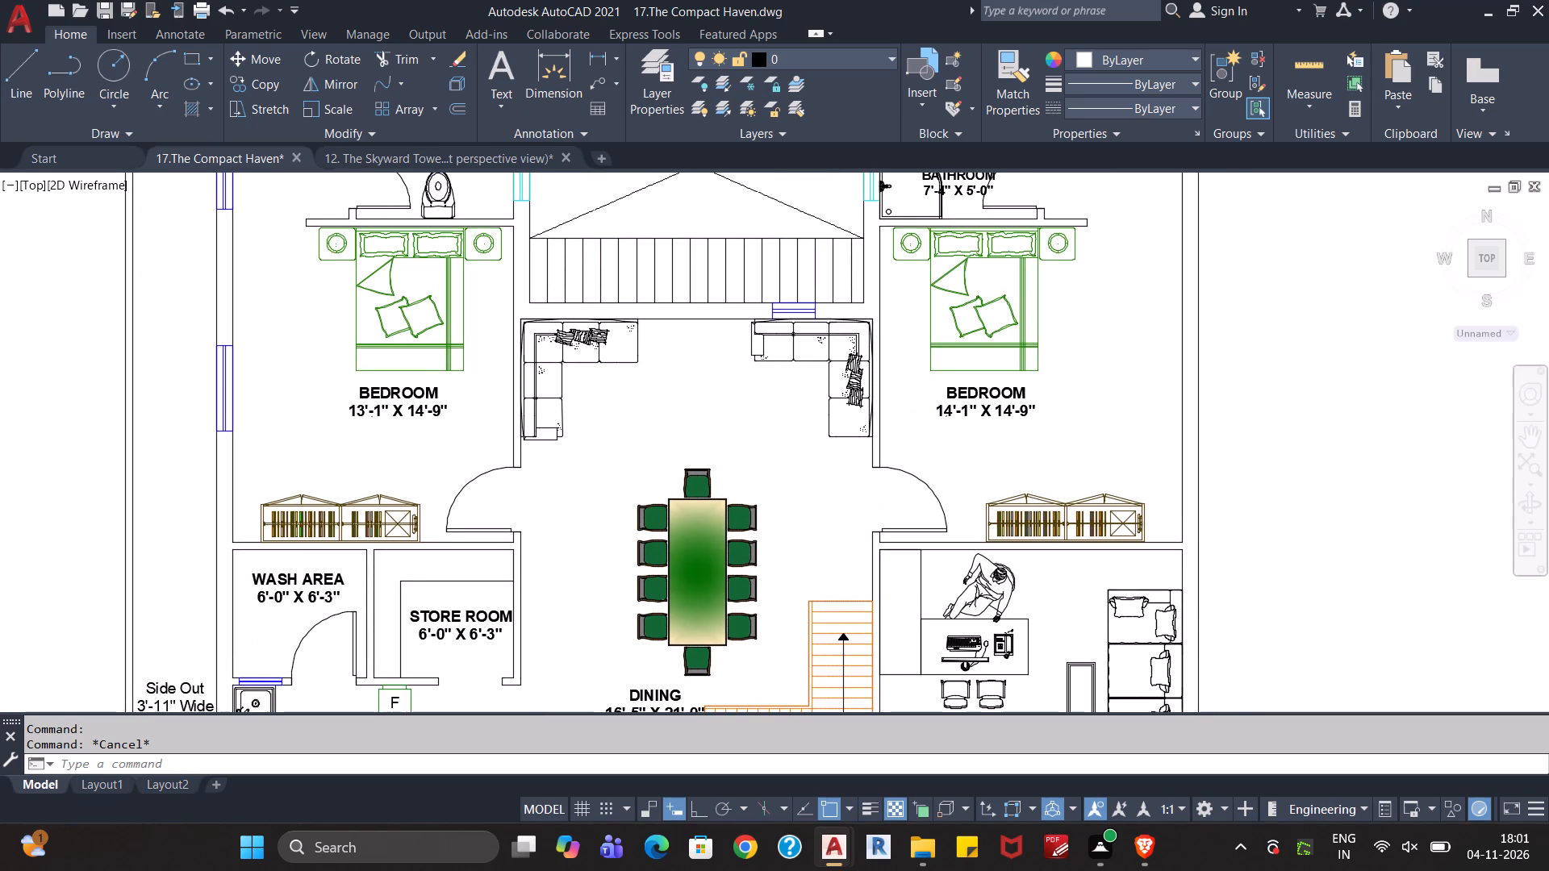
{"action": "key", "text": "Escape"}
{"action": "key", "text": "Escape"}
Create a new layer named Sofa and assign it index colour 41.
{"action": "left_click", "coordinate": [867, 54]}
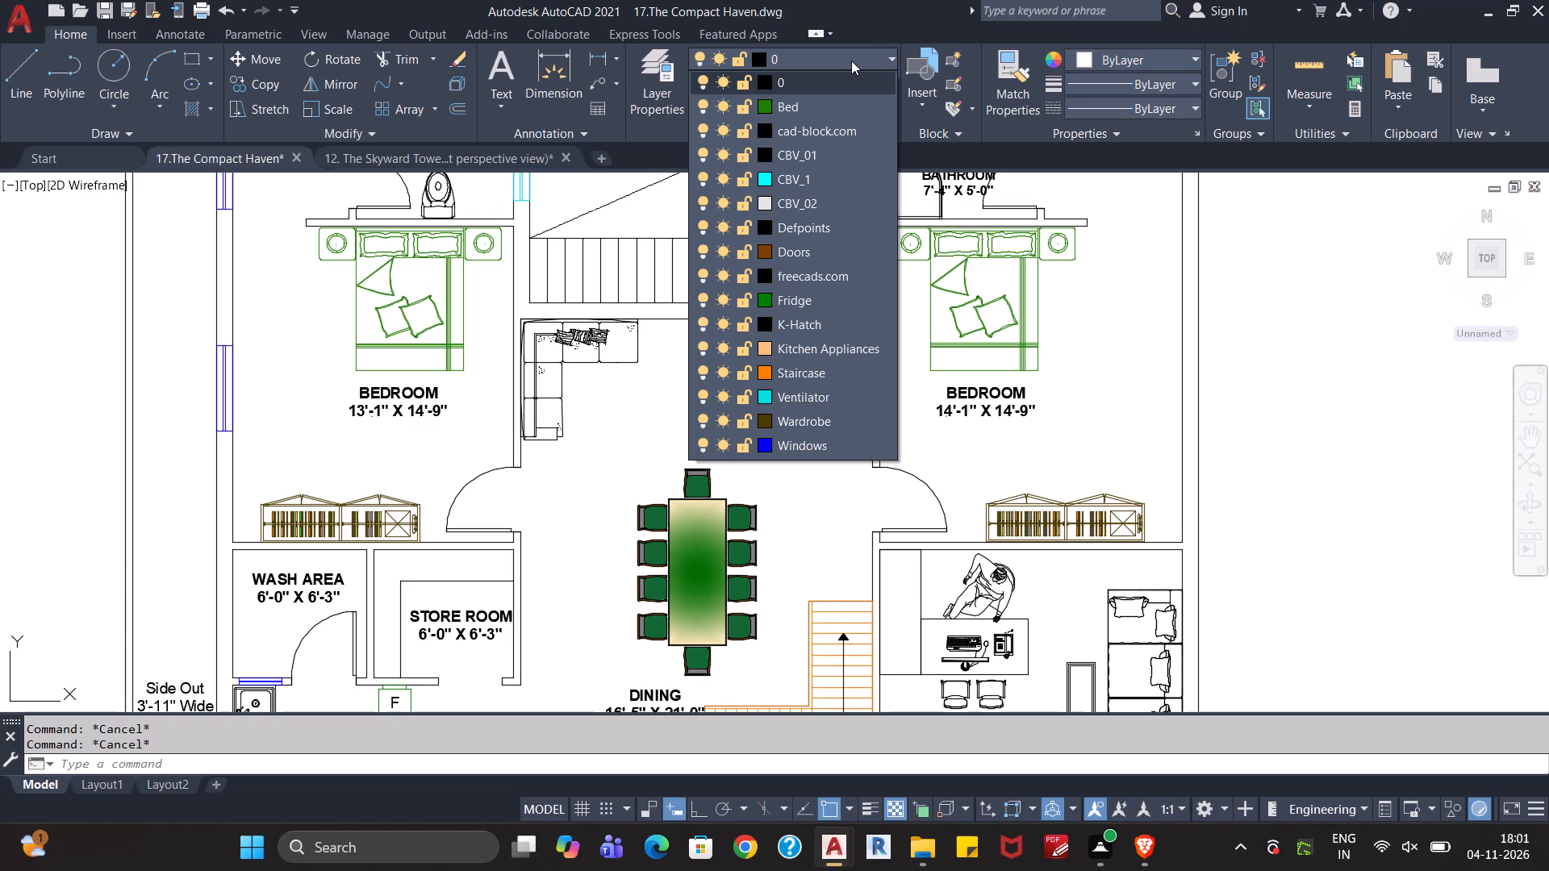
{"action": "left_click", "coordinate": [874, 52]}
{"action": "left_click", "coordinate": [658, 73]}
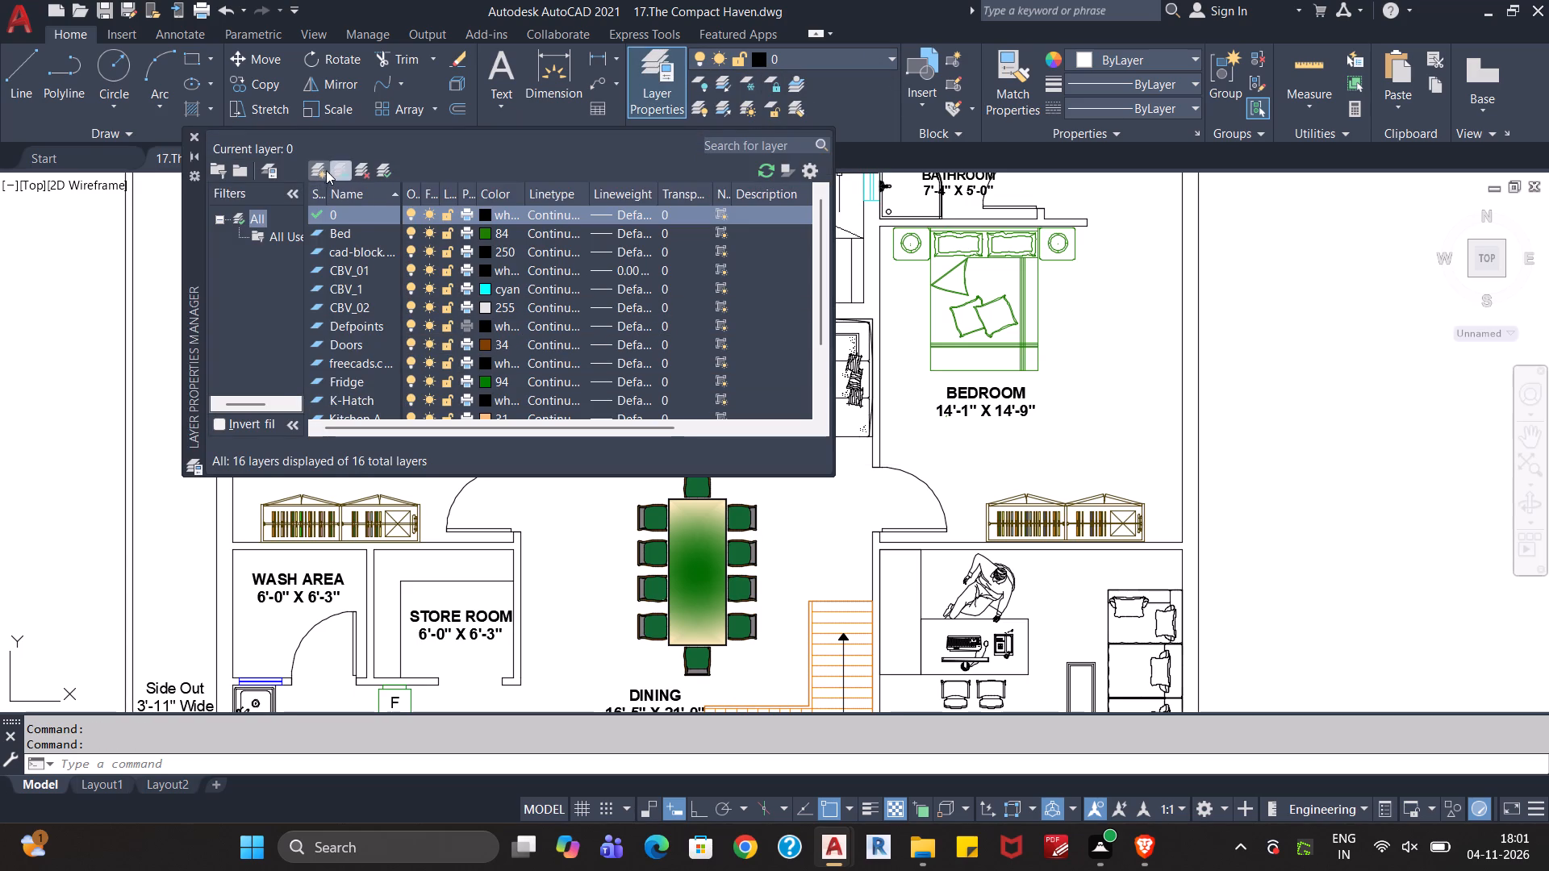
{"action": "left_click", "coordinate": [324, 166]}
{"action": "key", "text": "shift+s"}
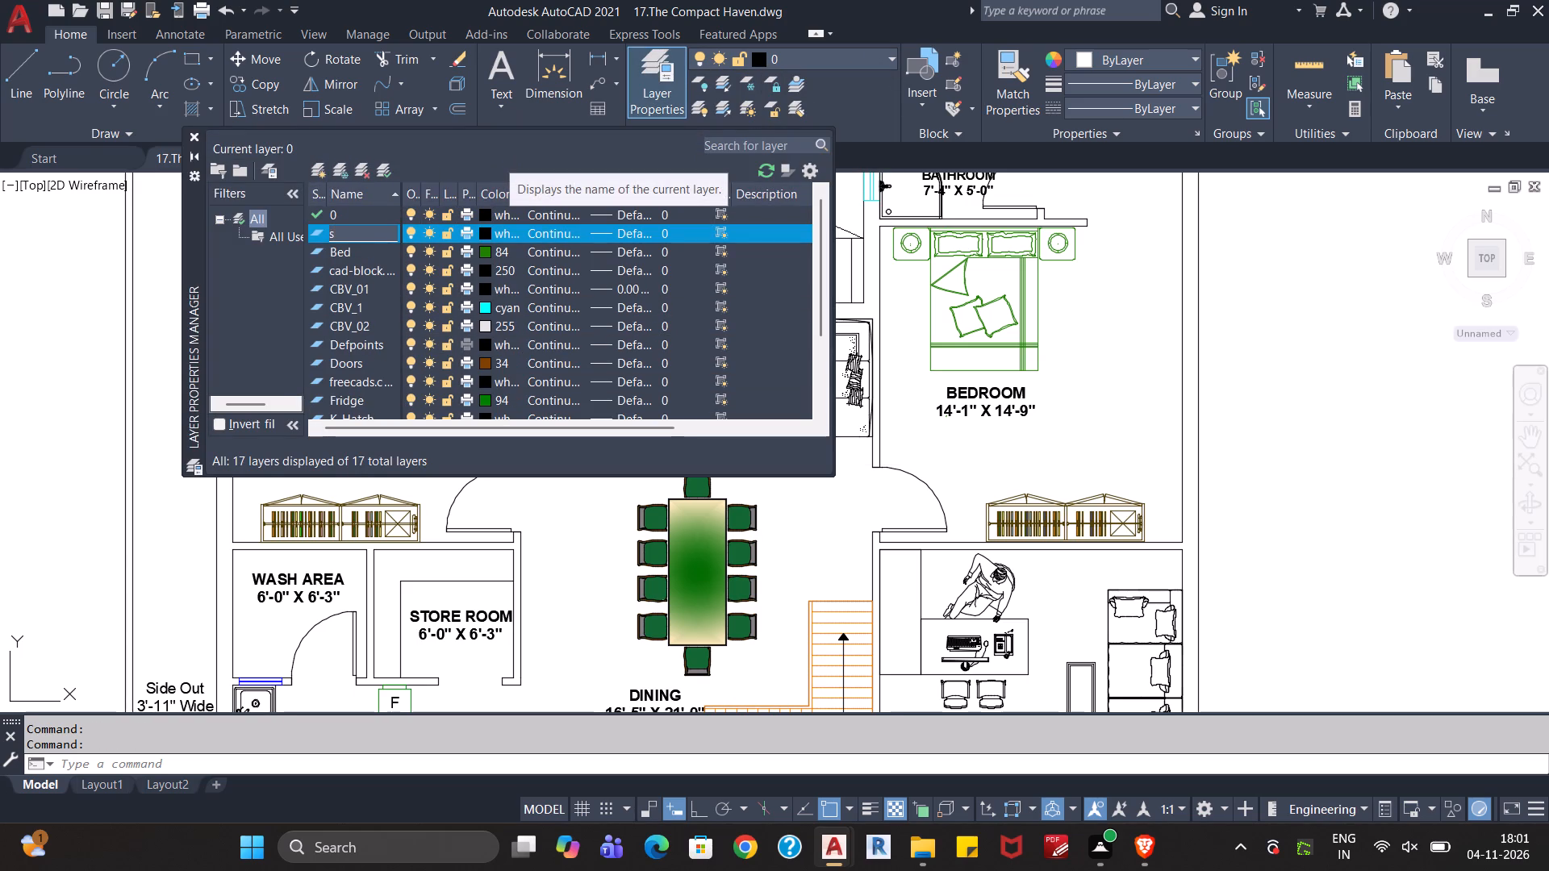
{"action": "key", "text": "BackSpace"}
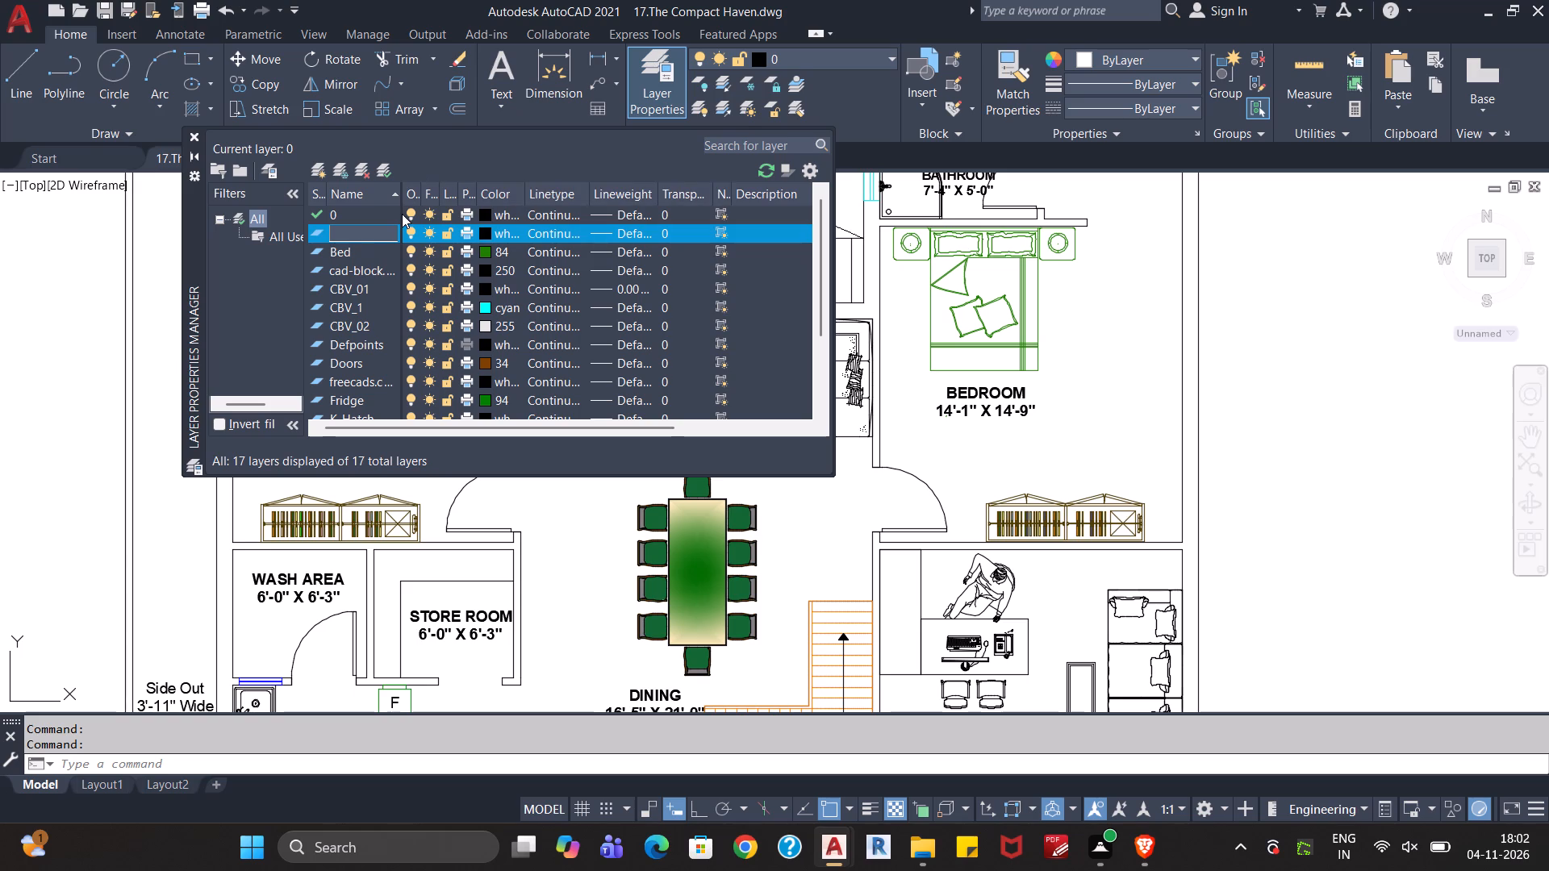
{"action": "type", "text": "SO"}
{"action": "key", "text": "BackSpace"}
{"action": "type", "text": "ofa"}
{"action": "key", "text": "Return"}
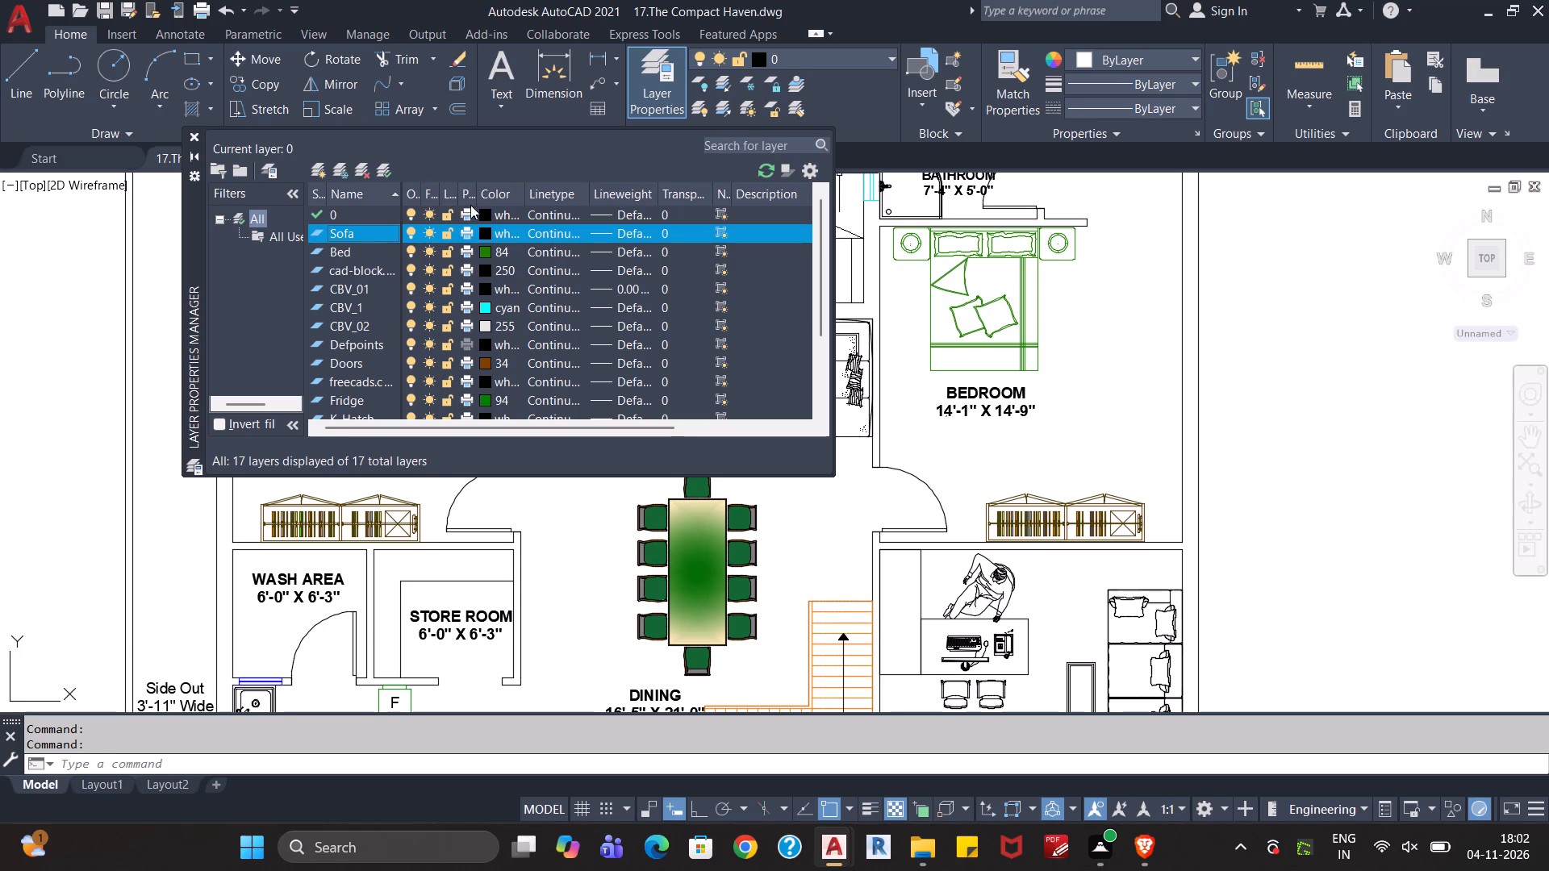
{"action": "left_click", "coordinate": [484, 233]}
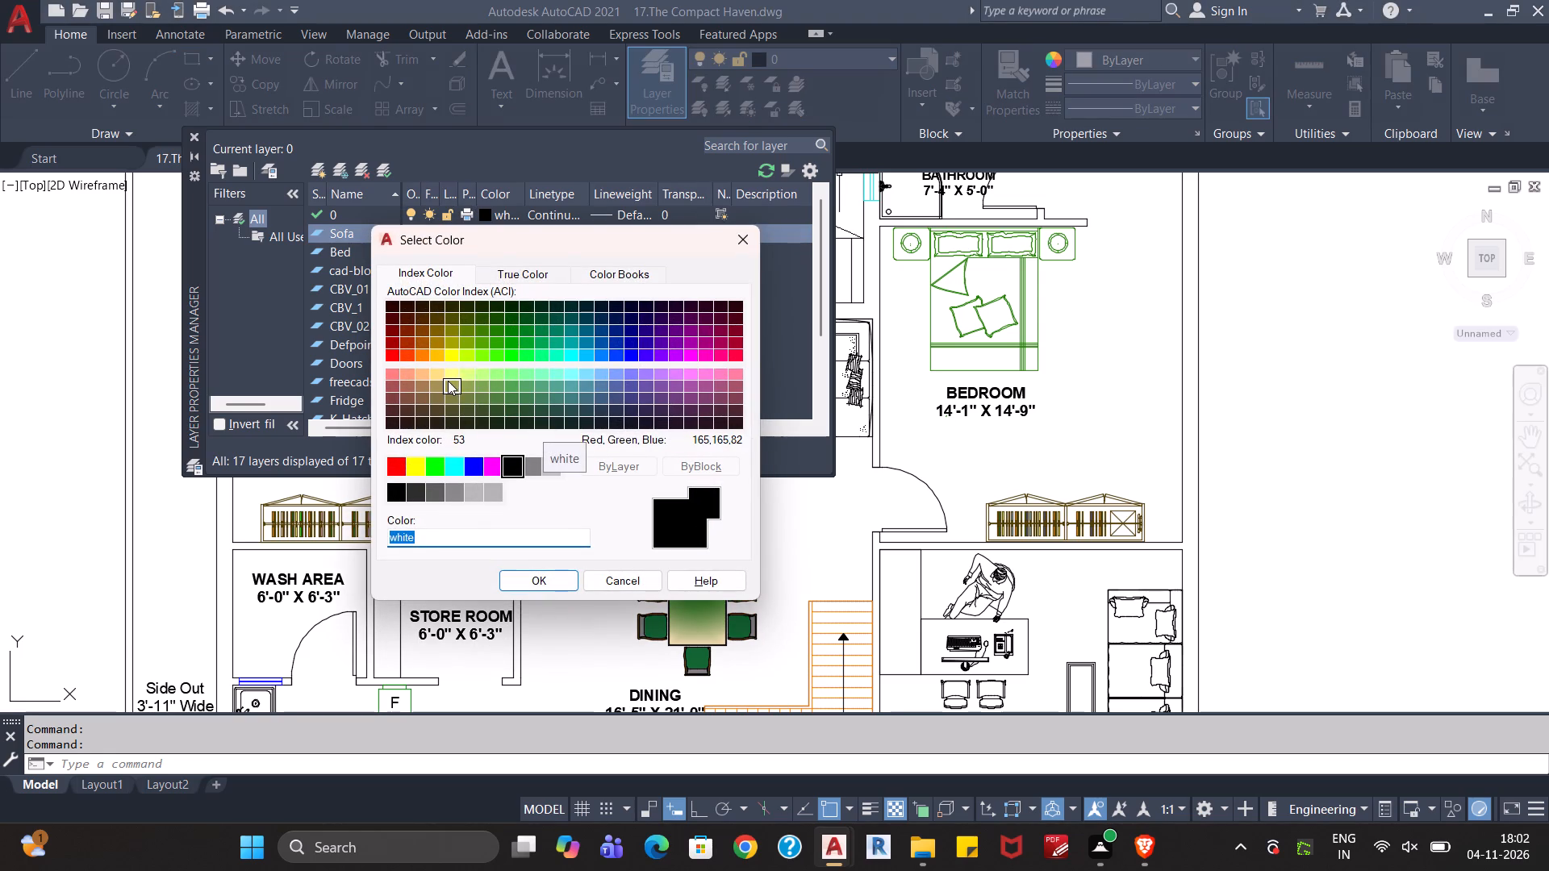
{"action": "left_click", "coordinate": [440, 373]}
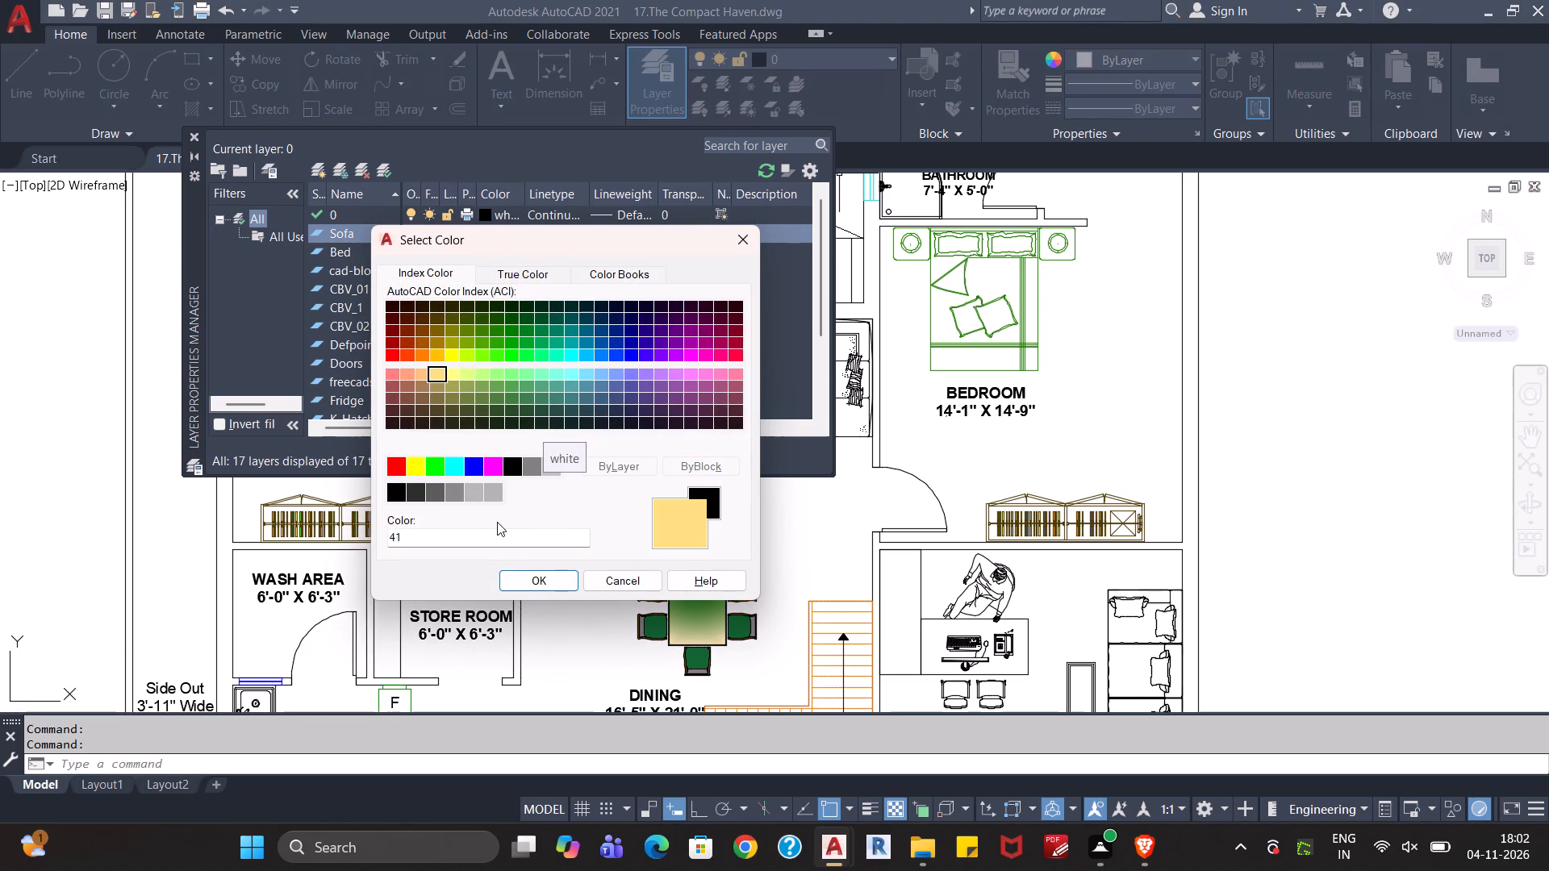
{"action": "left_click", "coordinate": [454, 378]}
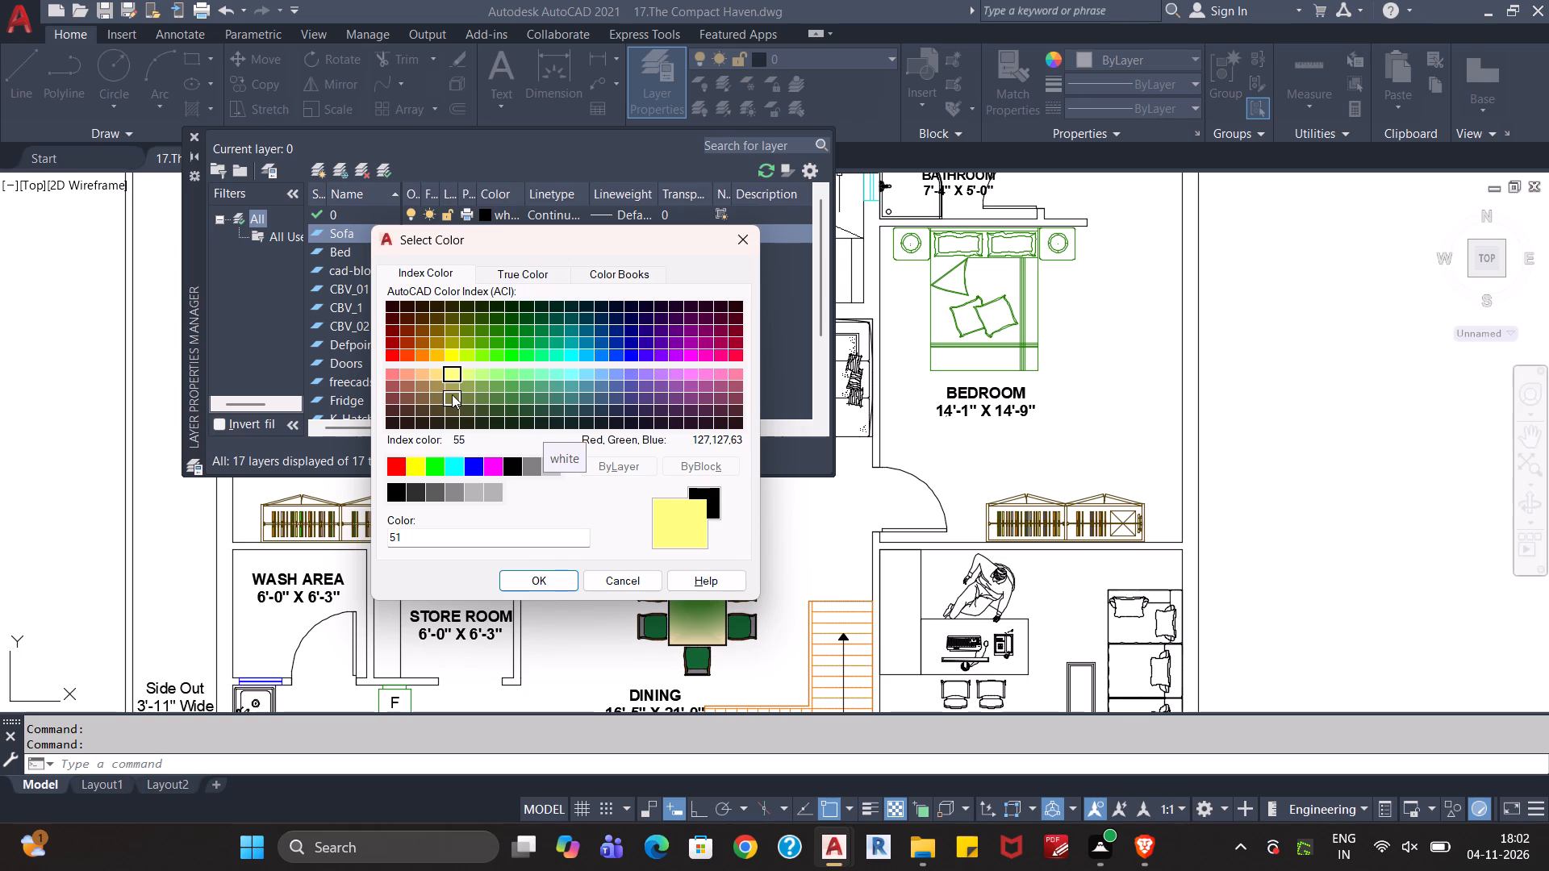
{"action": "left_click", "coordinate": [438, 377]}
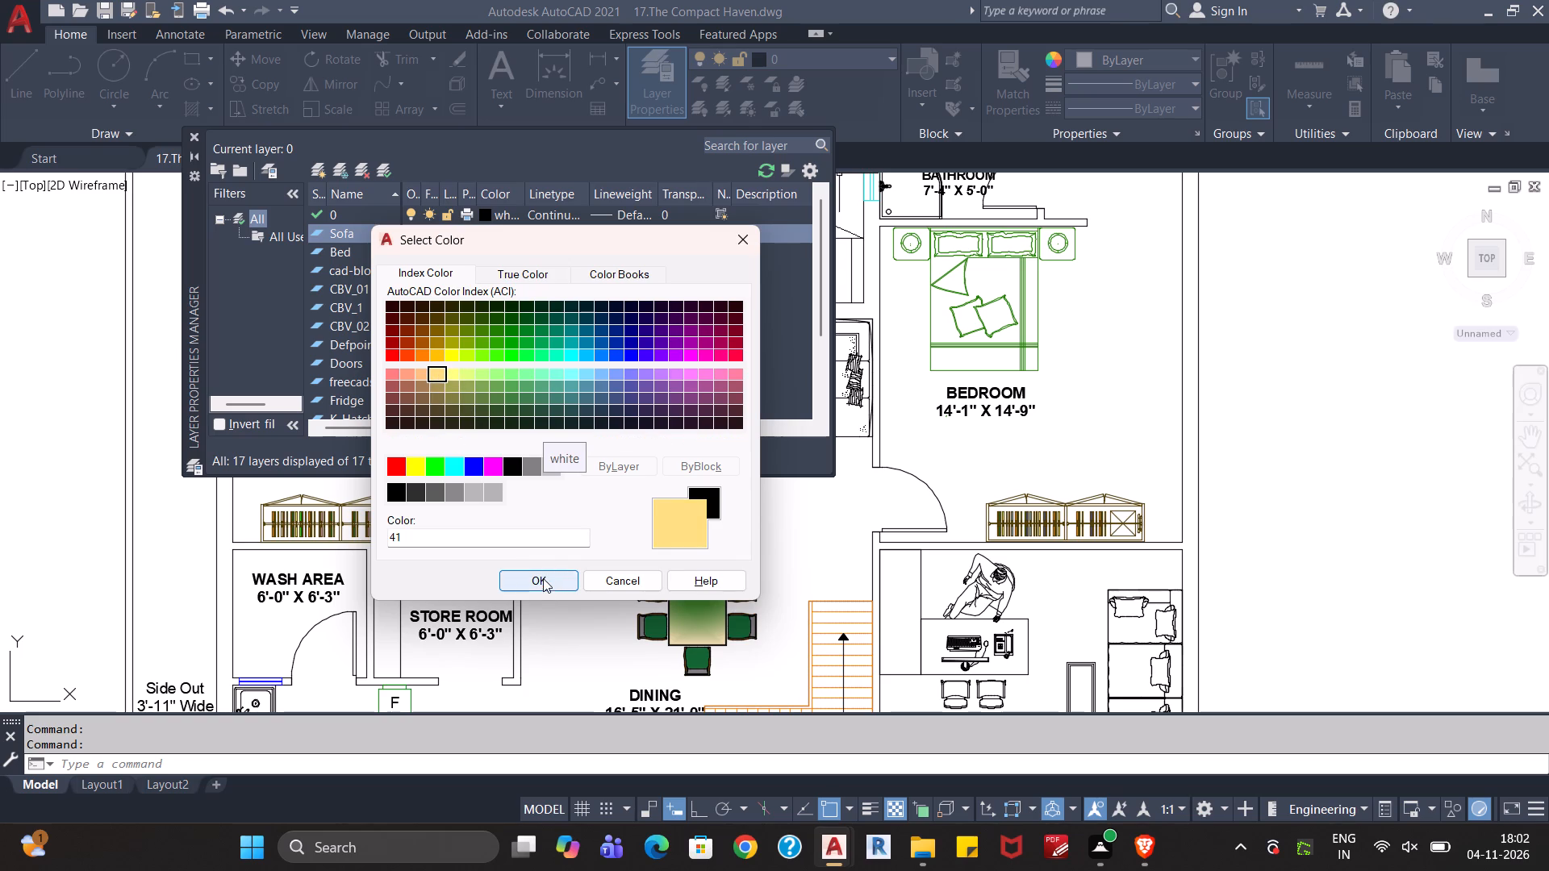
{"action": "left_click", "coordinate": [543, 578]}
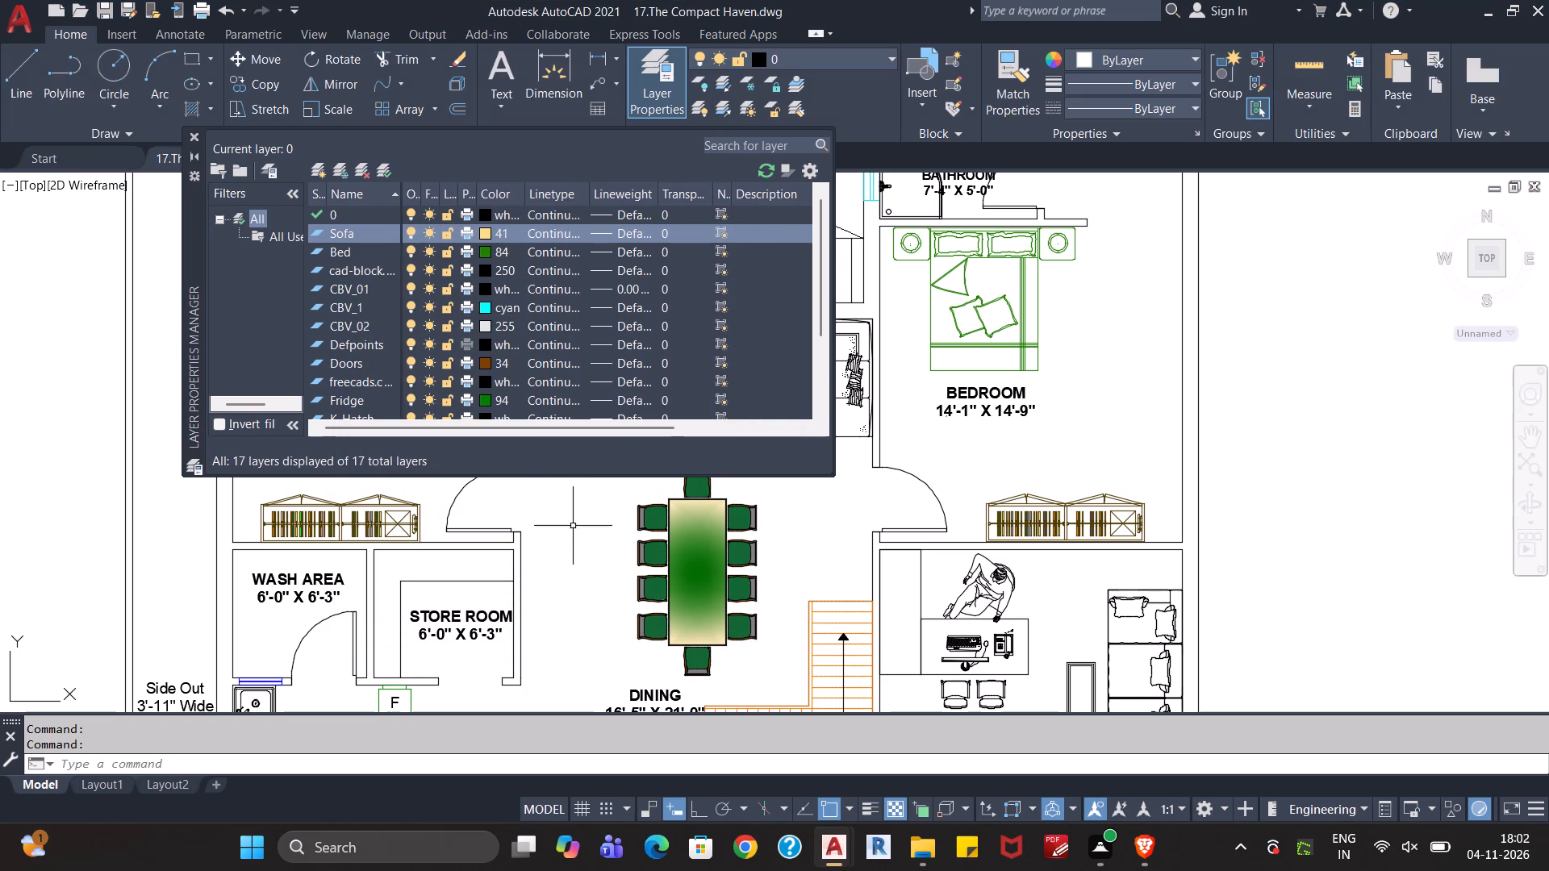
{"action": "left_click", "coordinate": [194, 136]}
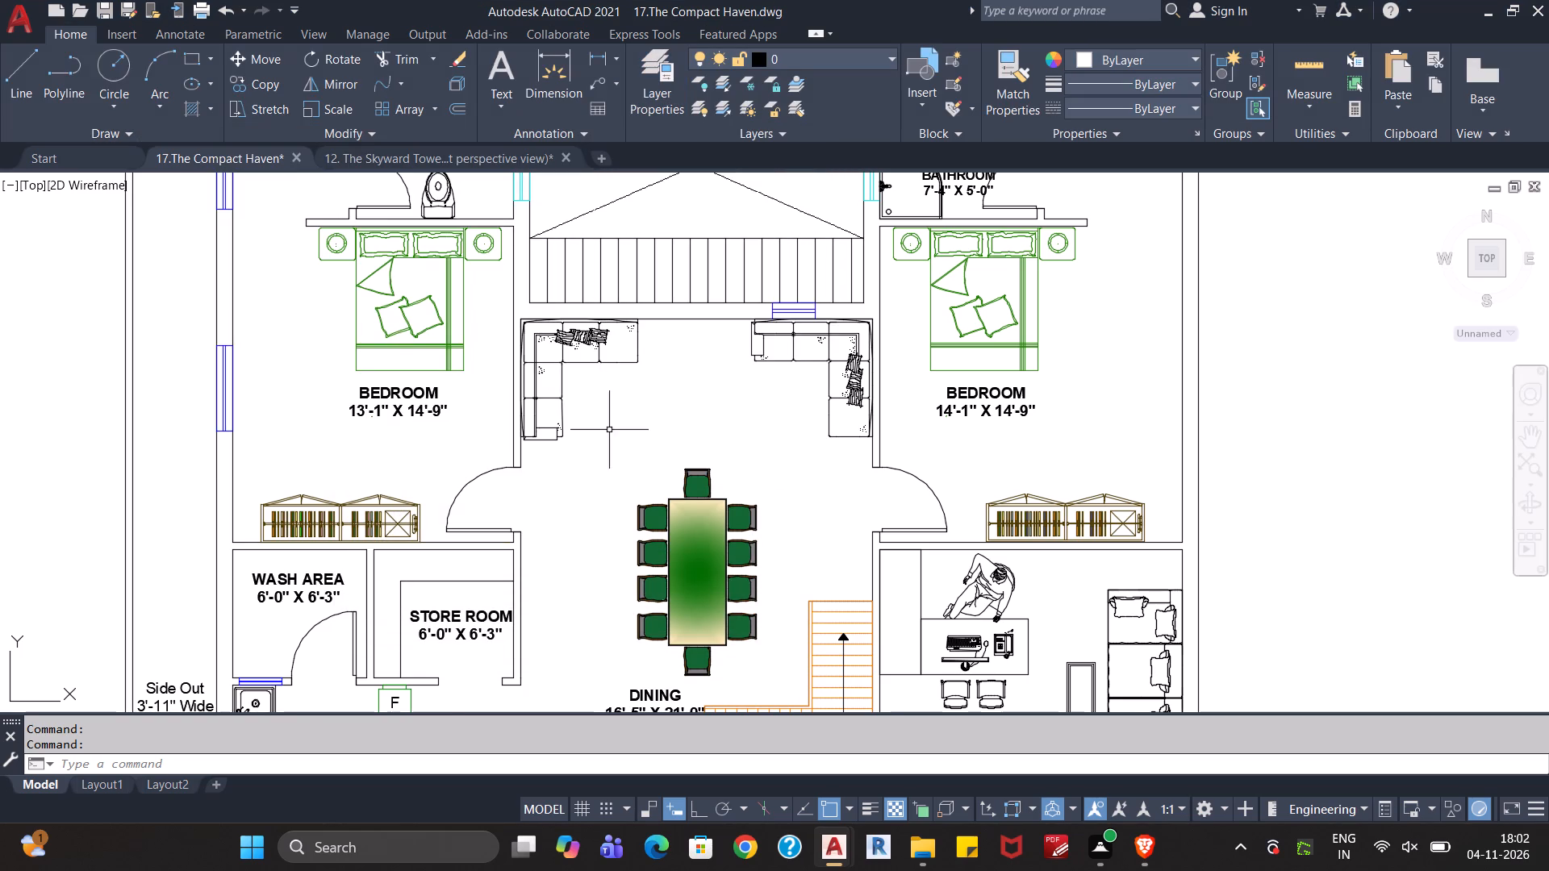
Move the two corner sofas near the dining table, both office-room sofas and the living-room corner sofa to the Sofa layer.
{"action": "scroll", "coordinate": [615, 440], "scroll_direction": "down", "scroll_amount": 1}
{"action": "left_click", "coordinate": [574, 419]}
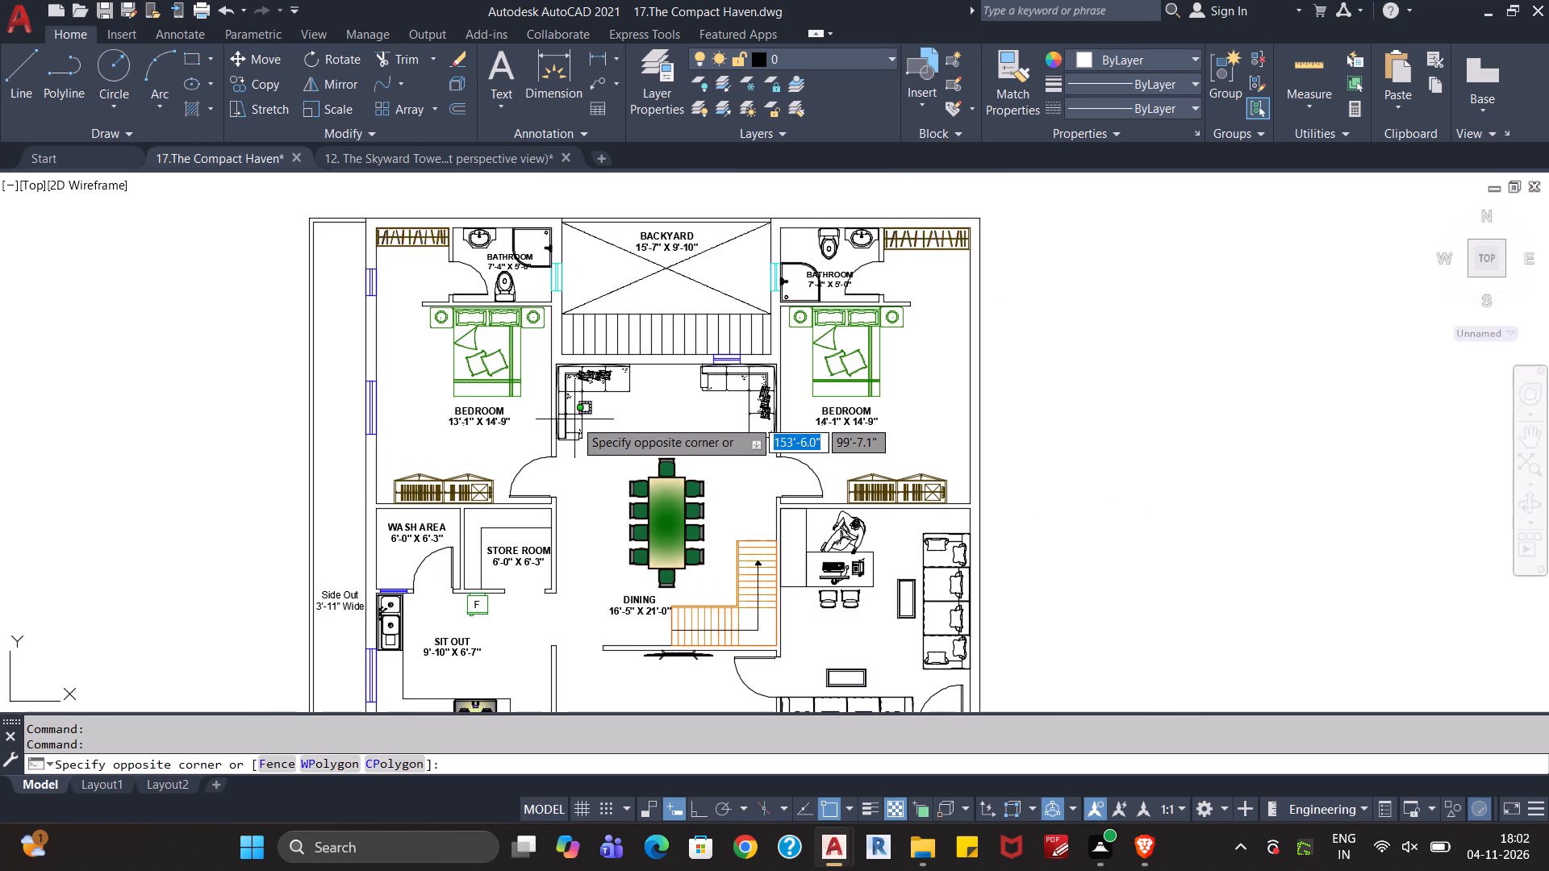
{"action": "left_click", "coordinate": [600, 421]}
{"action": "left_click", "coordinate": [581, 420]}
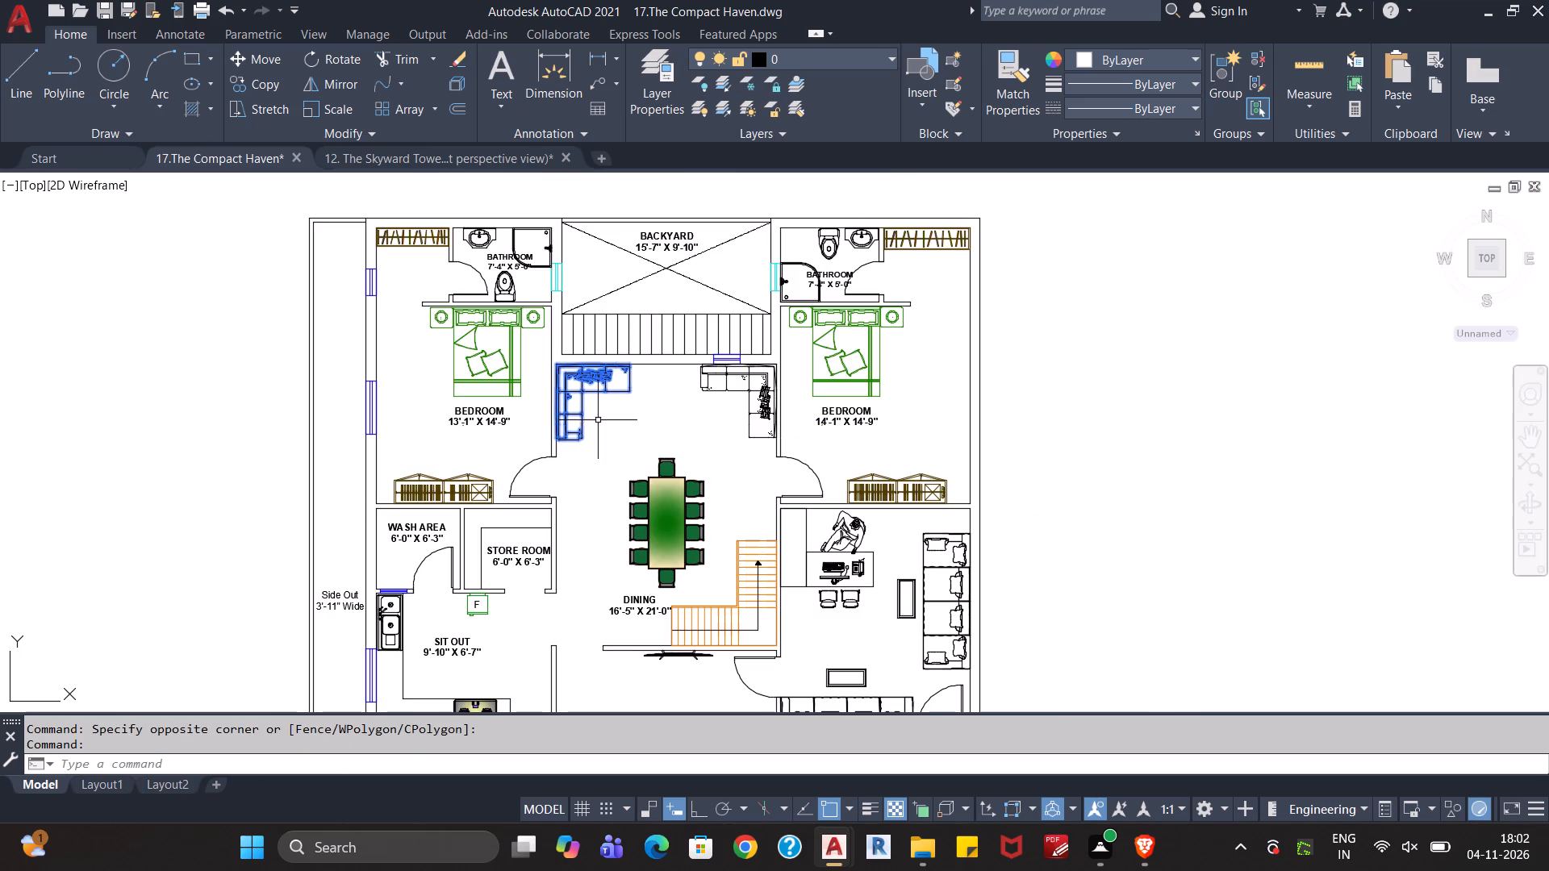
{"action": "left_click", "coordinate": [724, 391]}
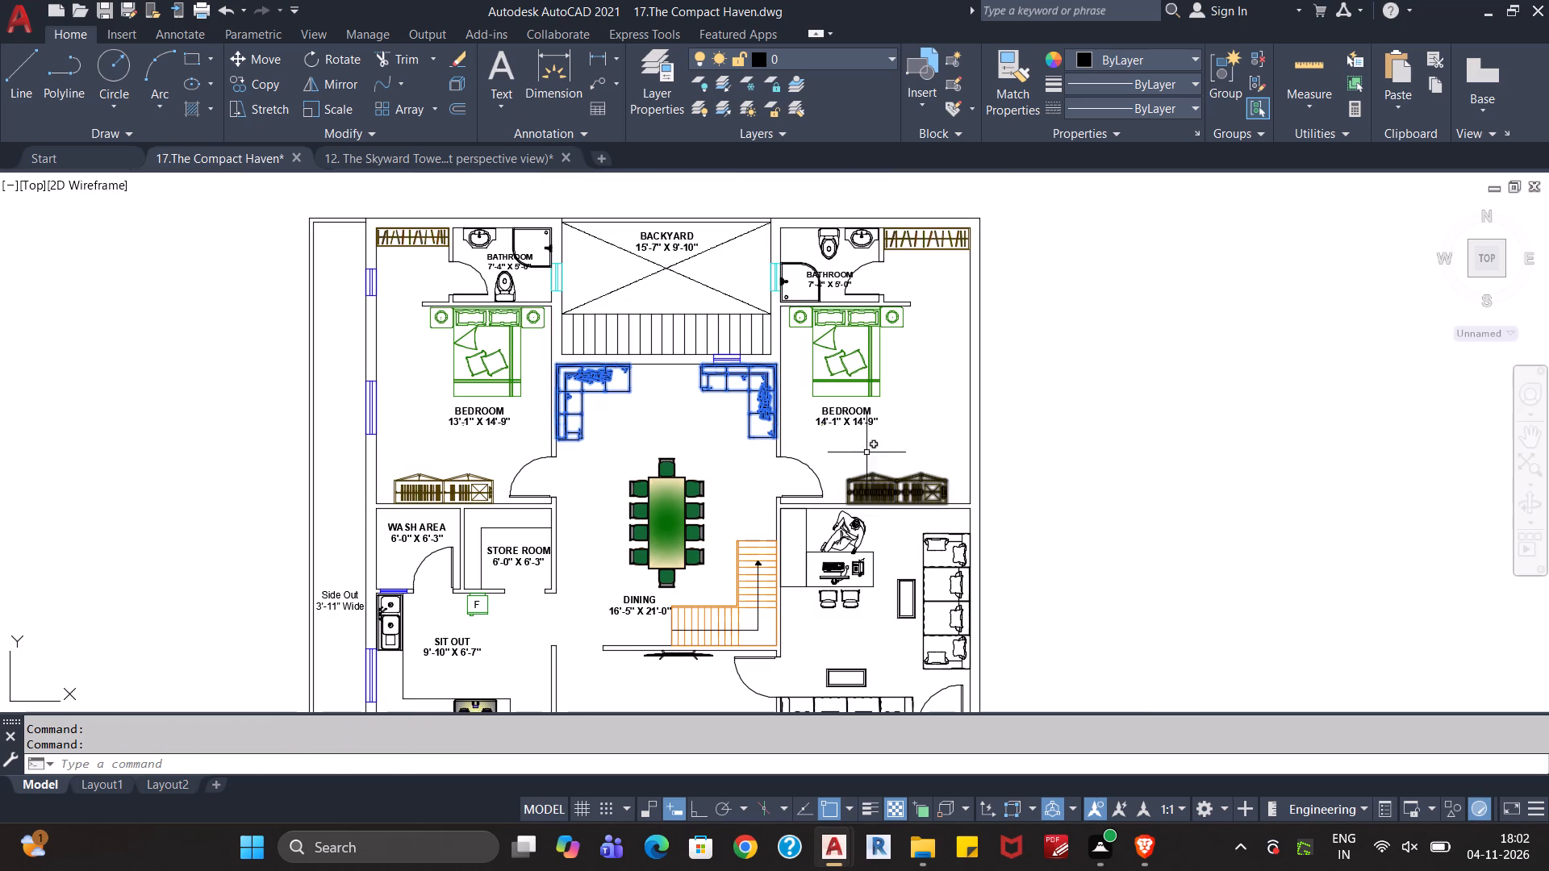
{"action": "middle_click_drag", "start_coordinate": [917, 406], "coordinate": [904, 339]}
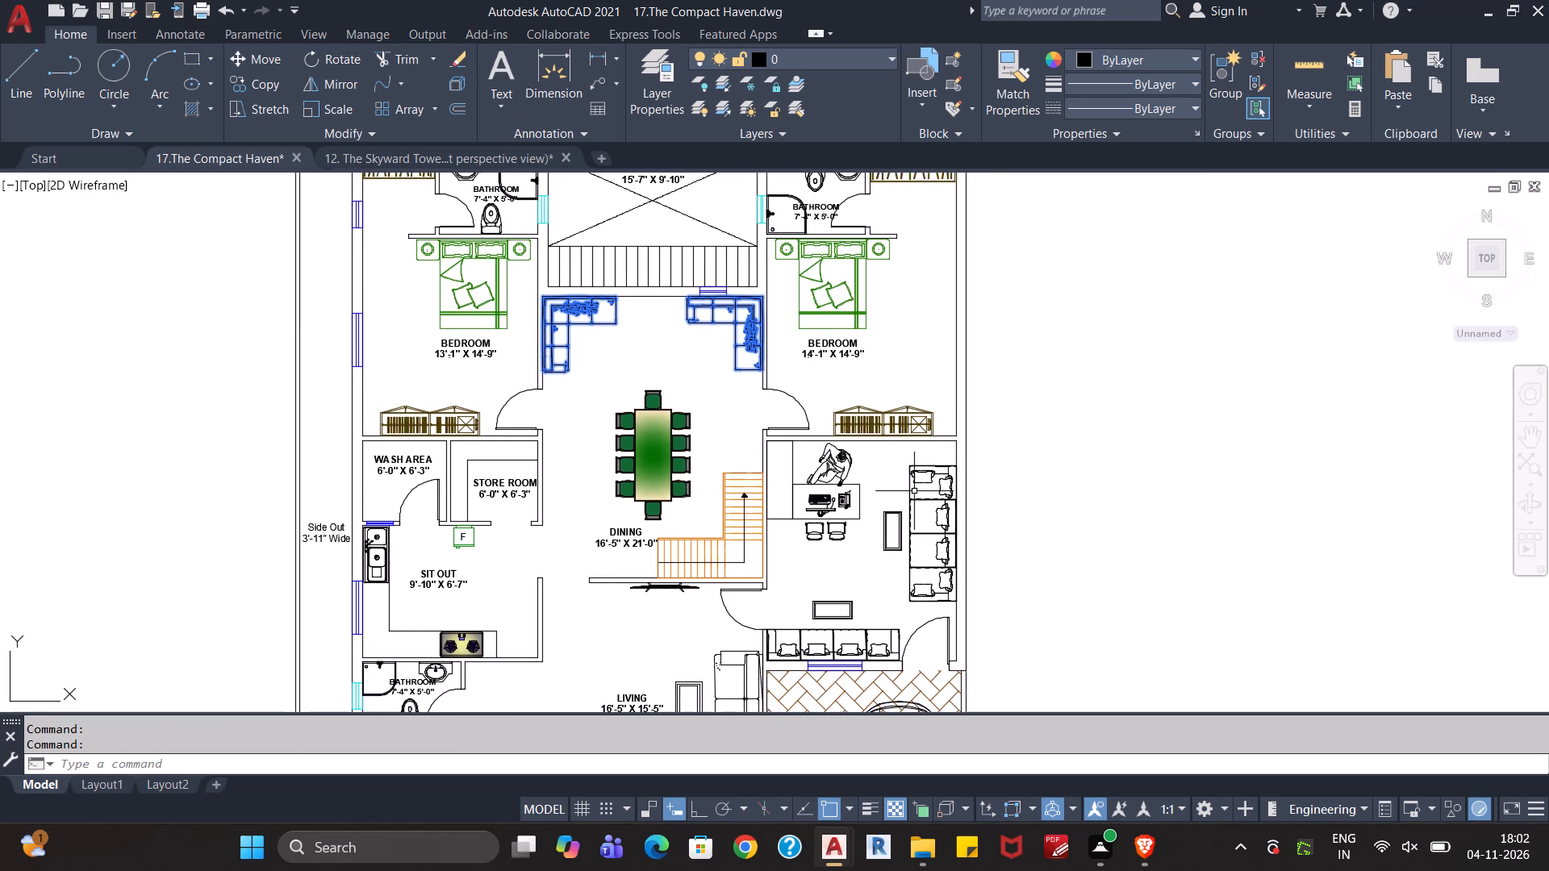
{"action": "left_click", "coordinate": [940, 472]}
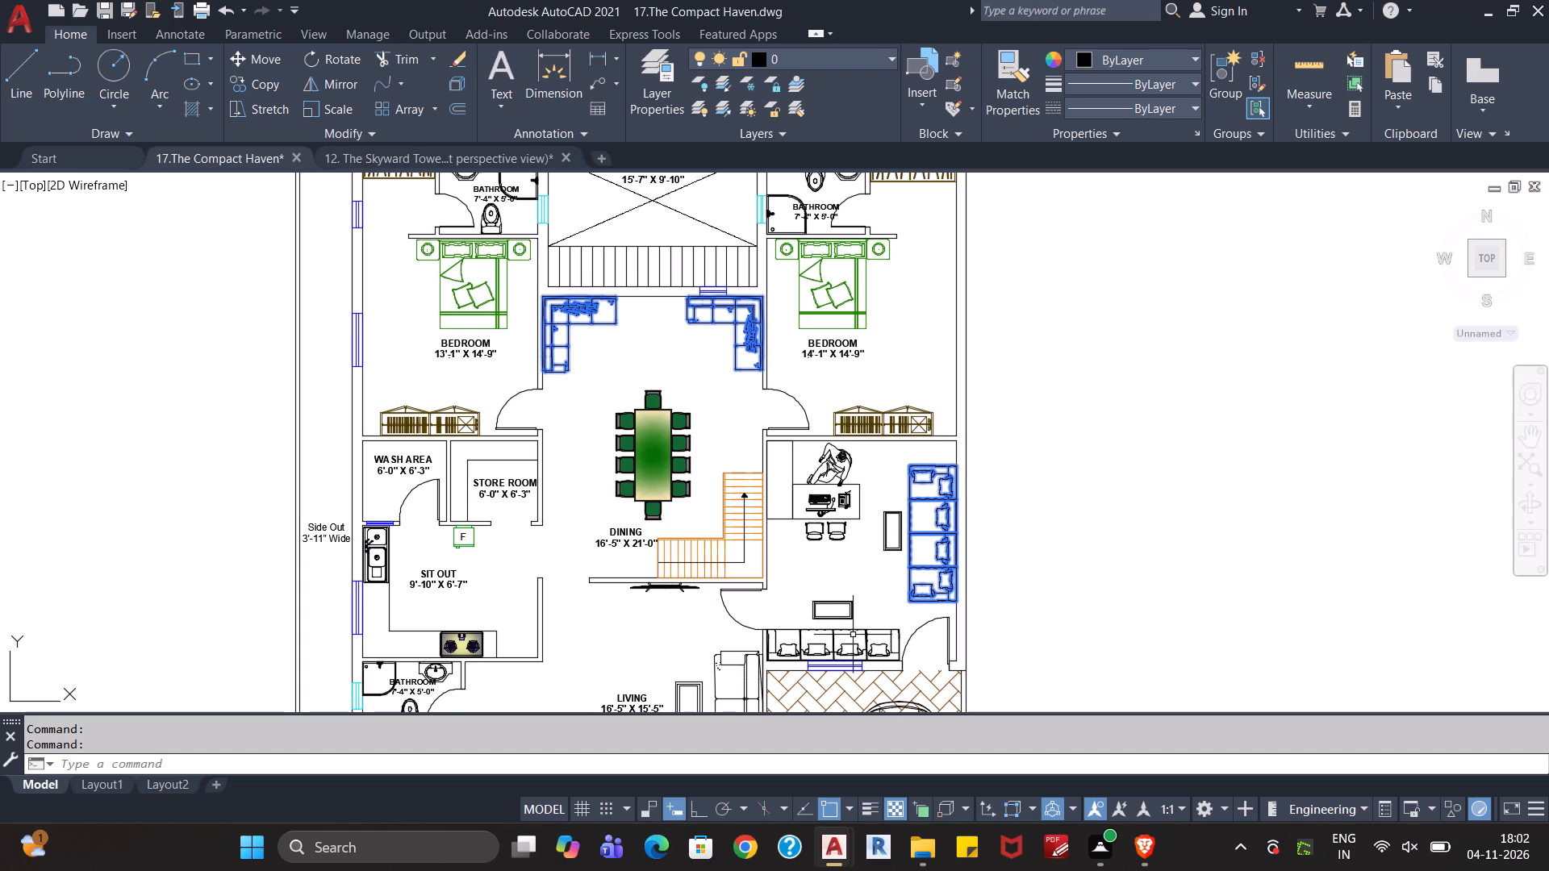
{"action": "left_click", "coordinate": [829, 641]}
{"action": "left_click", "coordinate": [842, 636]}
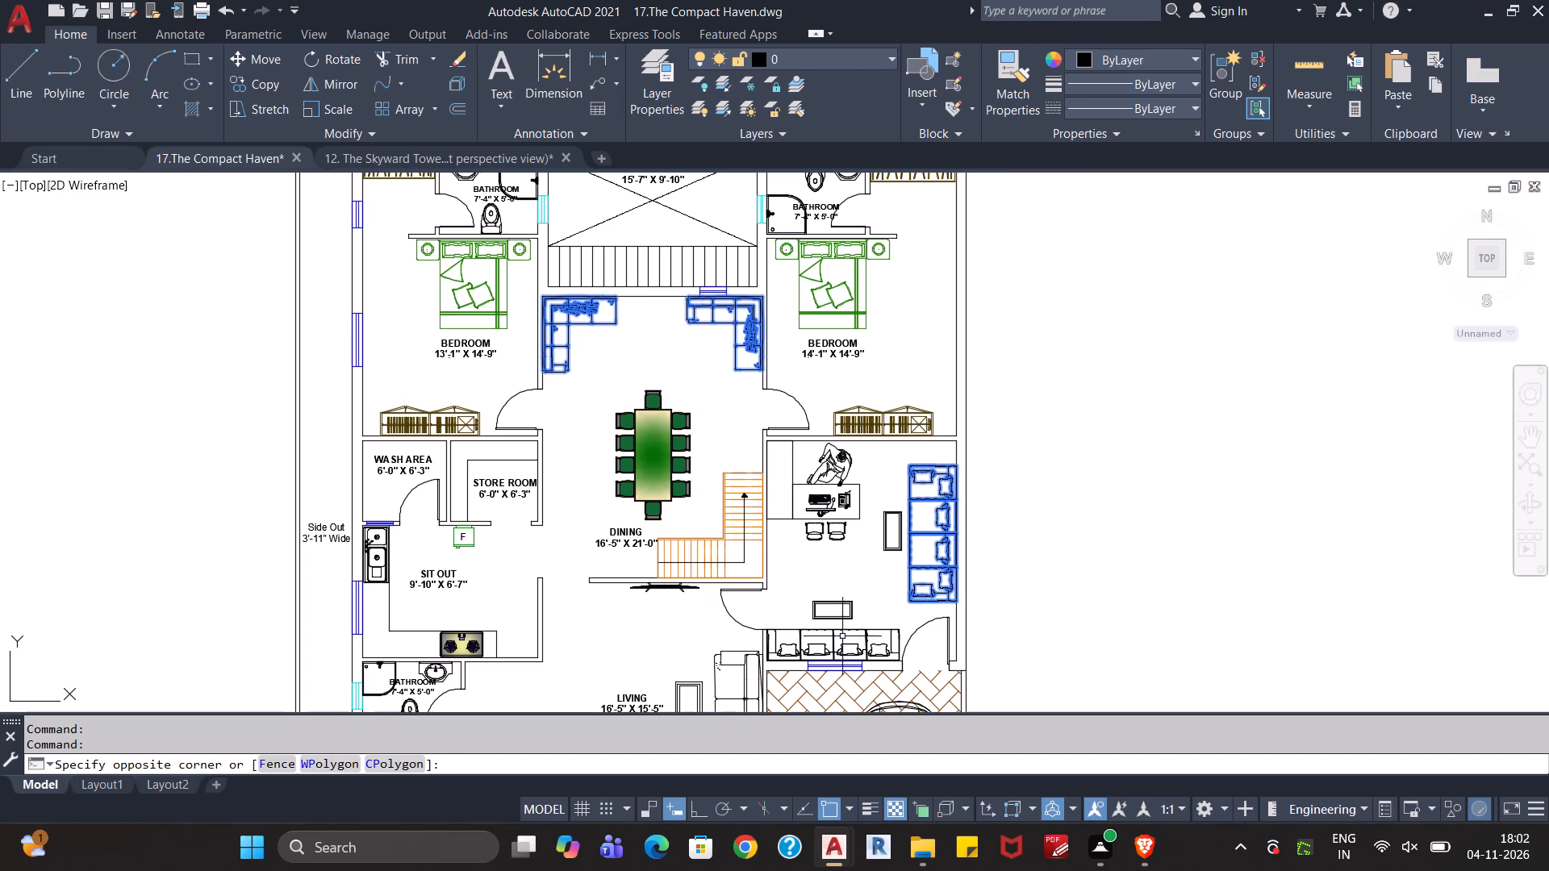
{"action": "left_click", "coordinate": [869, 633]}
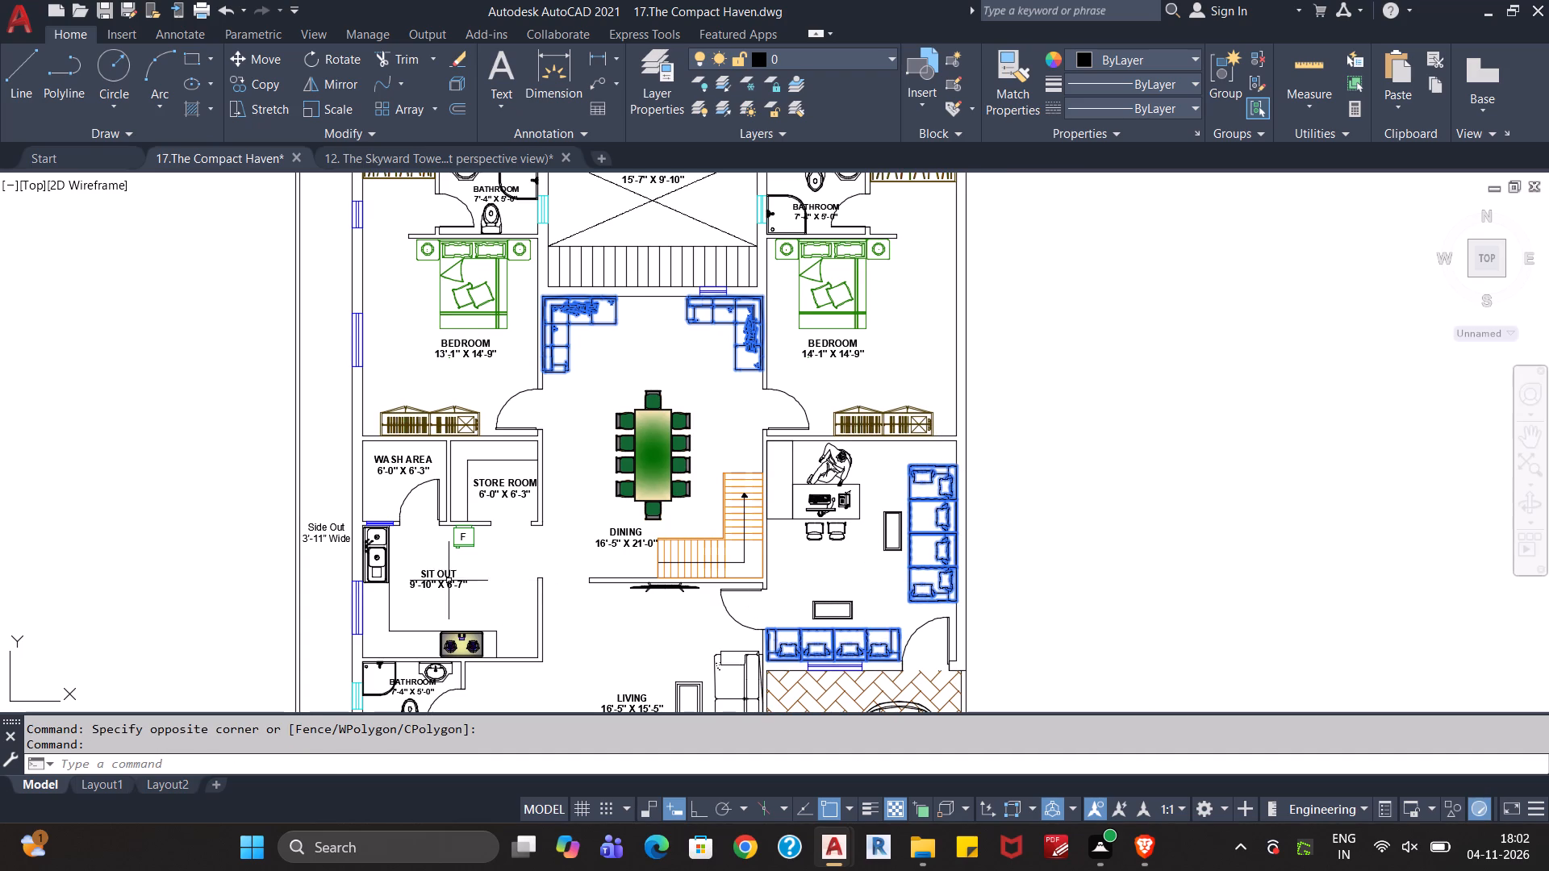
{"action": "middle_click_drag", "start_coordinate": [588, 626], "coordinate": [614, 356]}
{"action": "scroll", "coordinate": [610, 382], "scroll_direction": "up", "scroll_amount": 1}
{"action": "scroll", "coordinate": [612, 385], "scroll_direction": "down", "scroll_amount": 1}
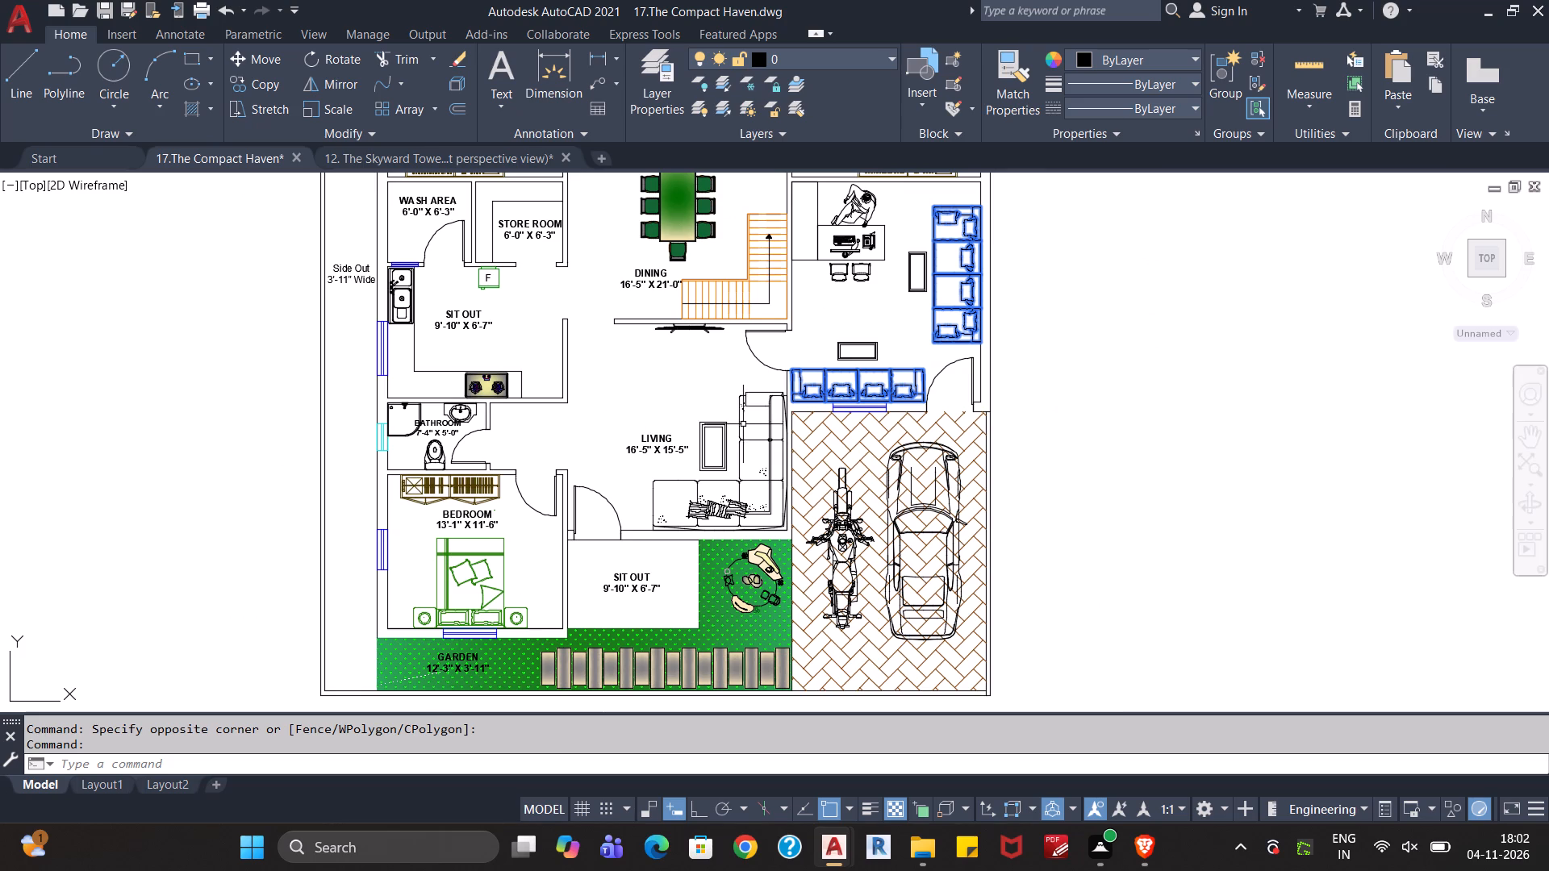
{"action": "left_click", "coordinate": [739, 431]}
{"action": "scroll", "coordinate": [680, 385], "scroll_direction": "down", "scroll_amount": 1}
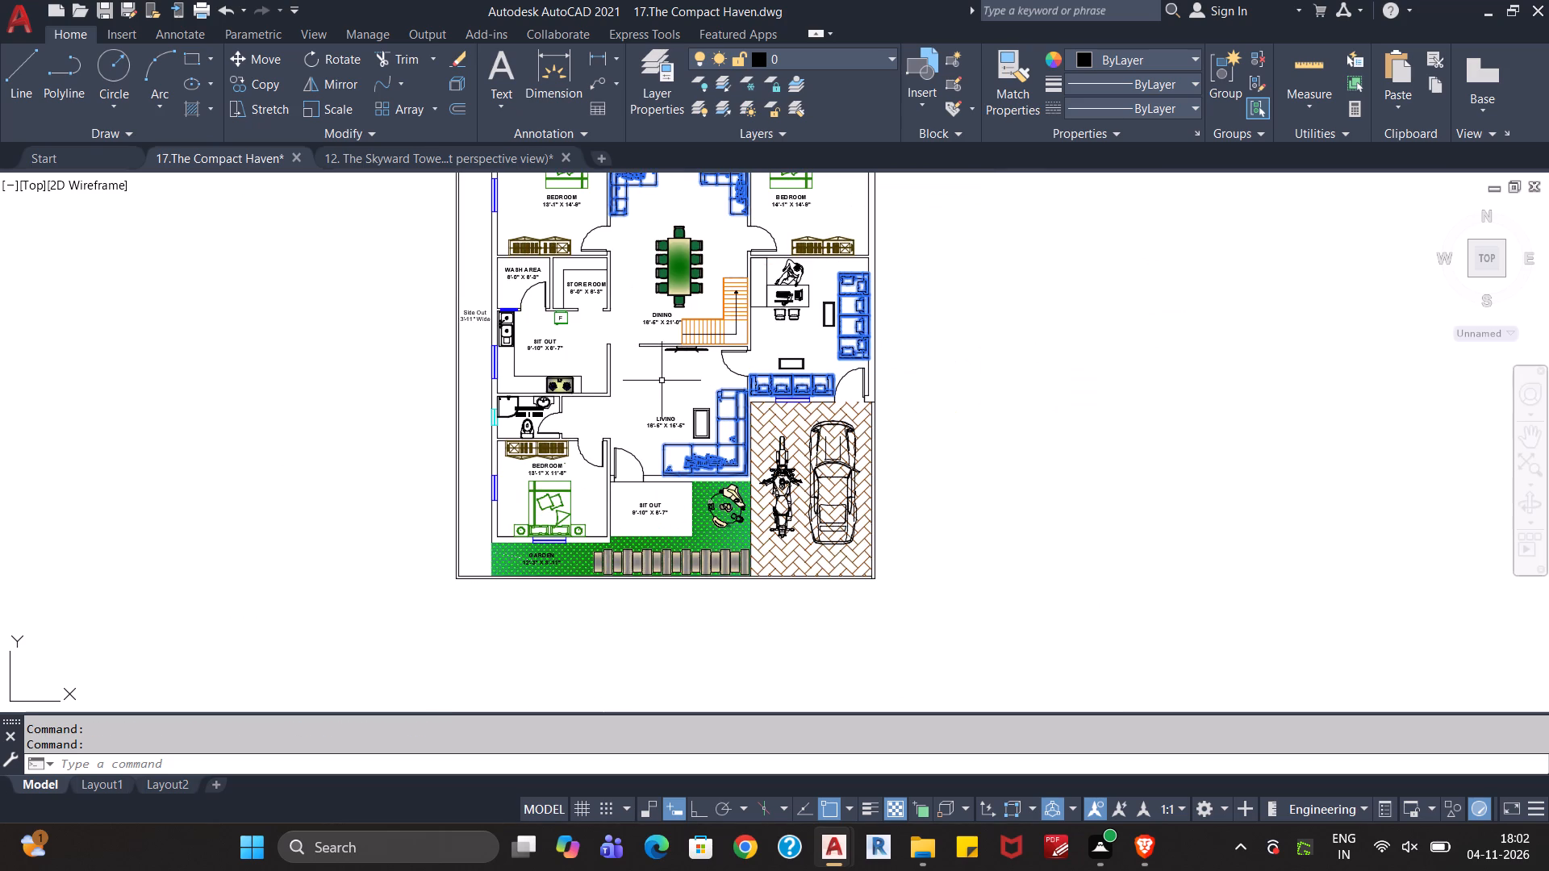
{"action": "middle_click_drag", "start_coordinate": [662, 395], "coordinate": [633, 521]}
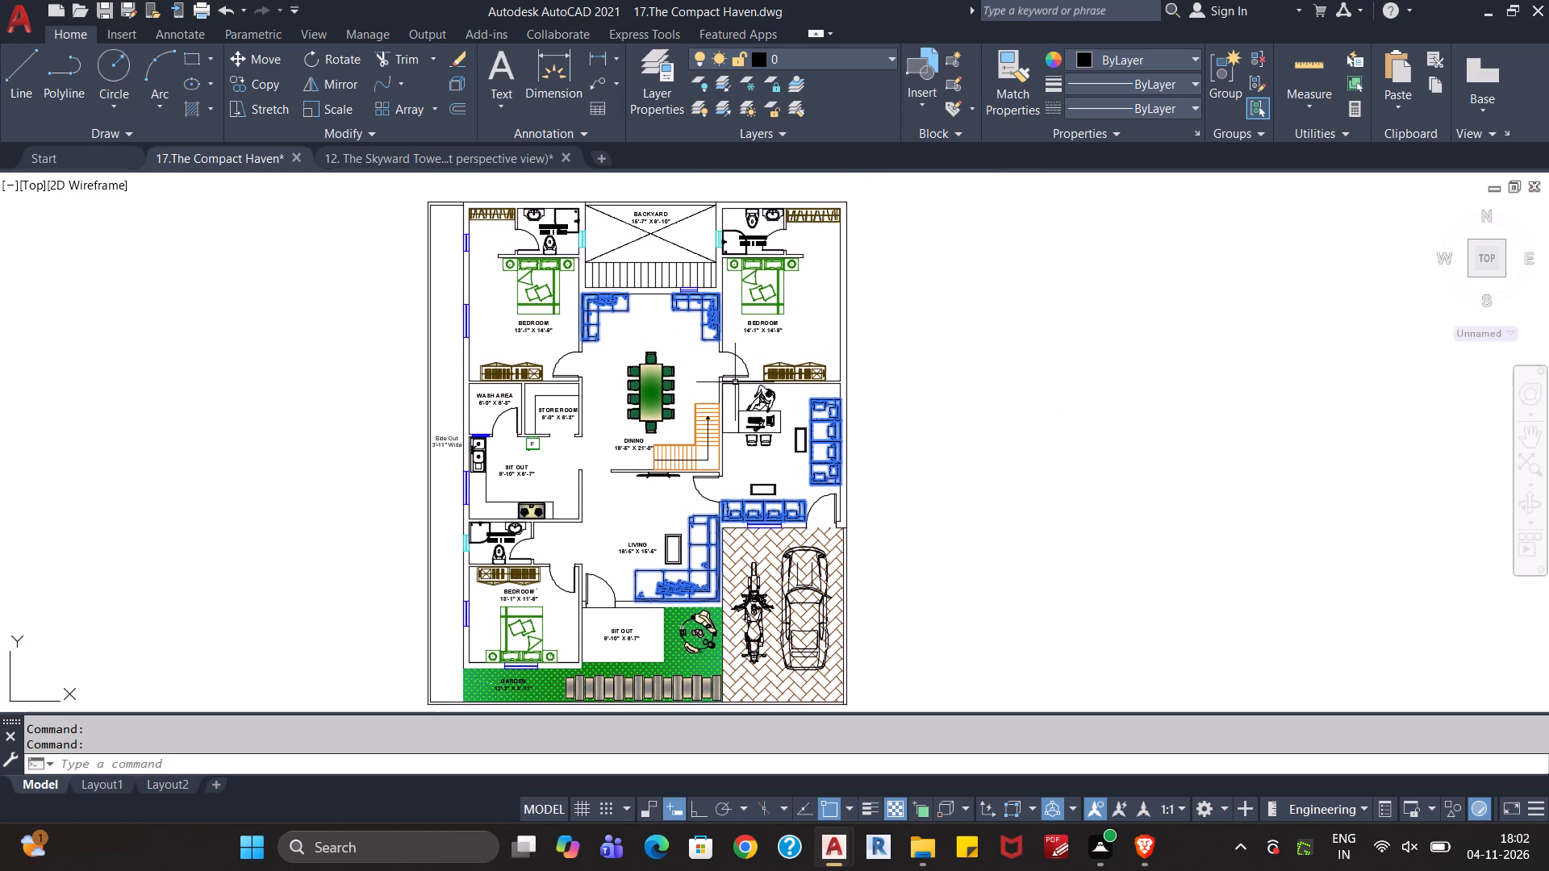
{"action": "left_click", "coordinate": [841, 56]}
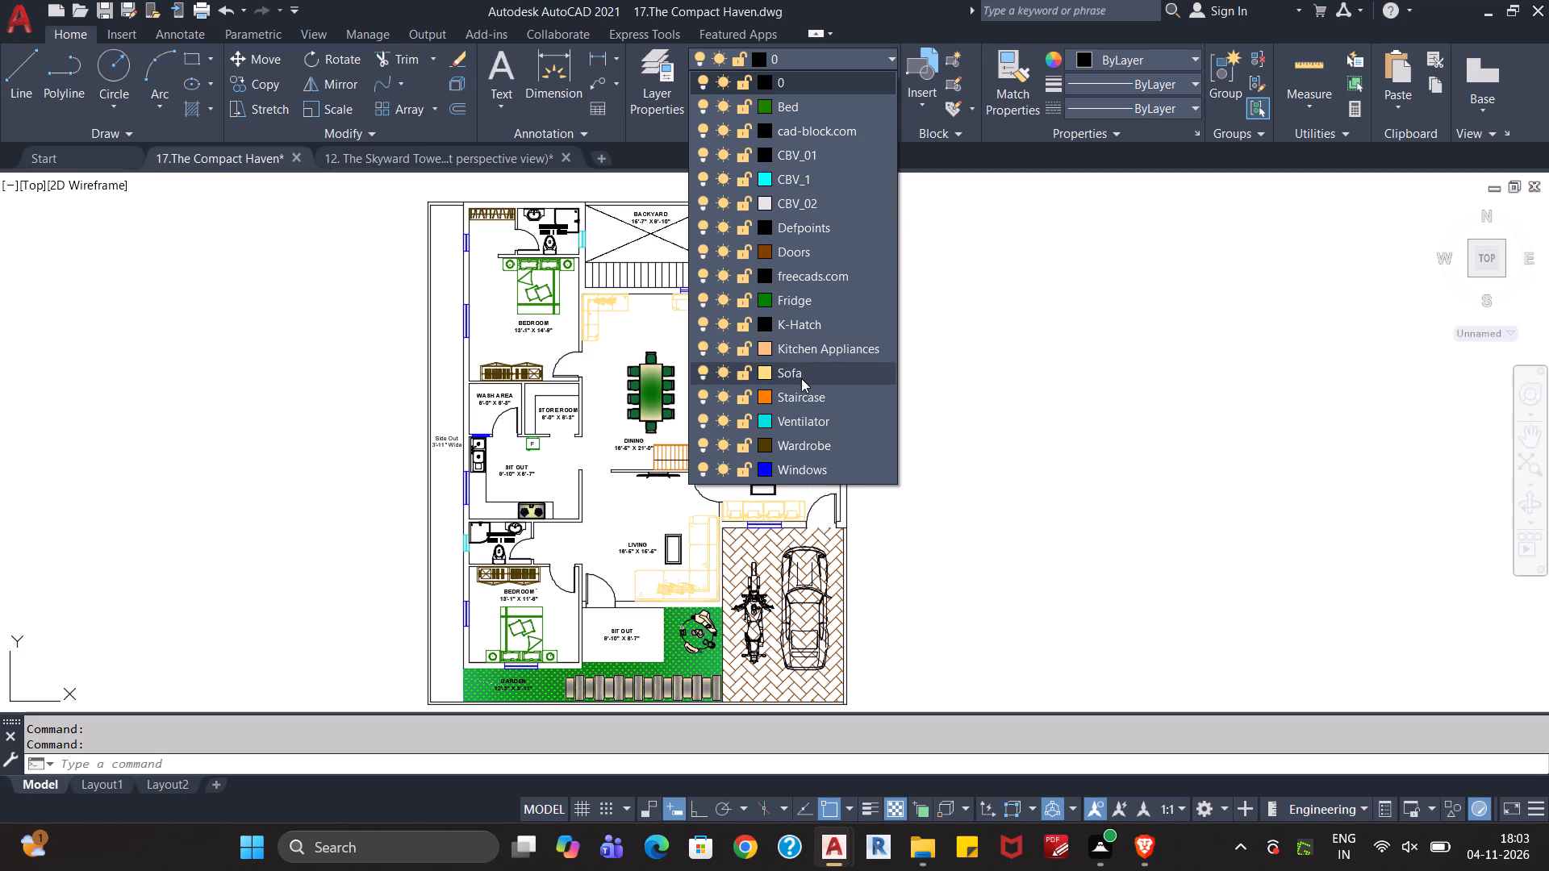
{"action": "left_click", "coordinate": [808, 373]}
{"action": "key", "text": "Escape"}
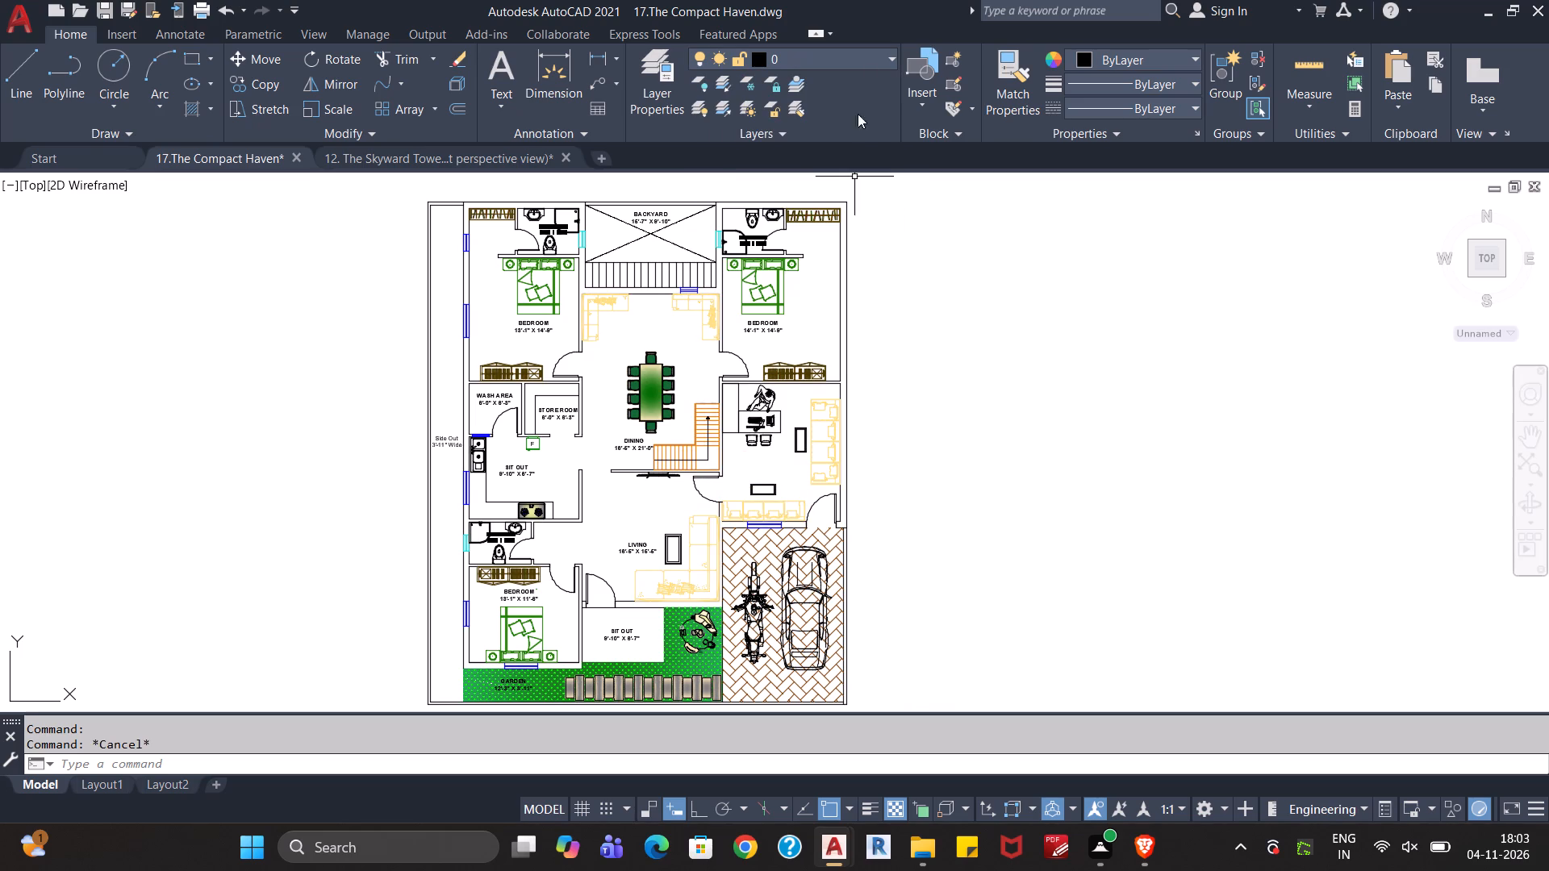
Change the Sofa layer's colour to the deeper amber true colour 245,184,0.
{"action": "left_click", "coordinate": [868, 54]}
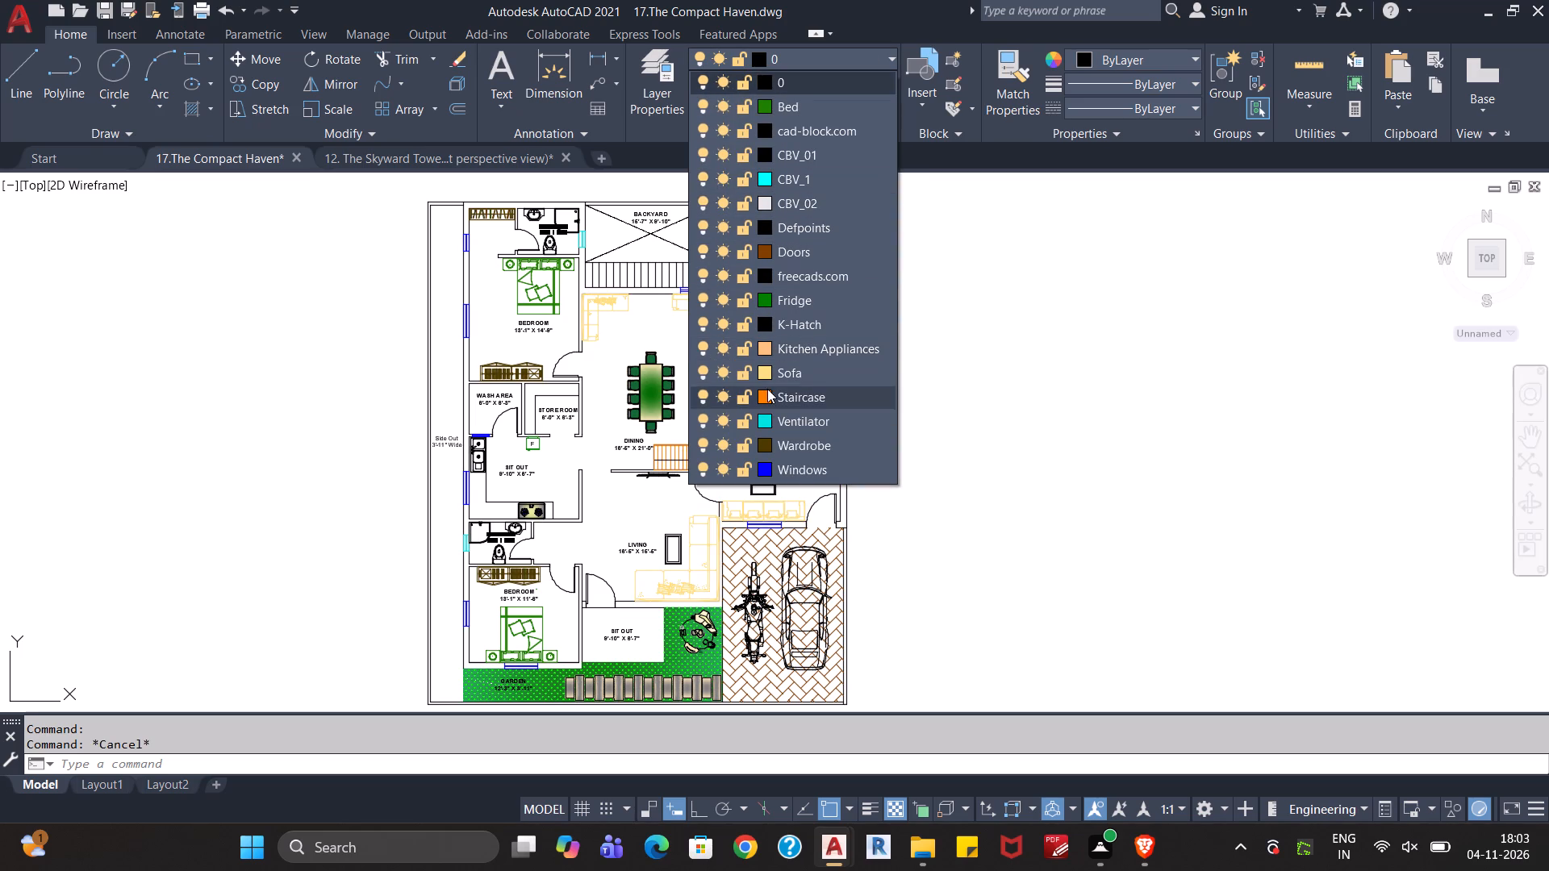
{"action": "left_click", "coordinate": [766, 375]}
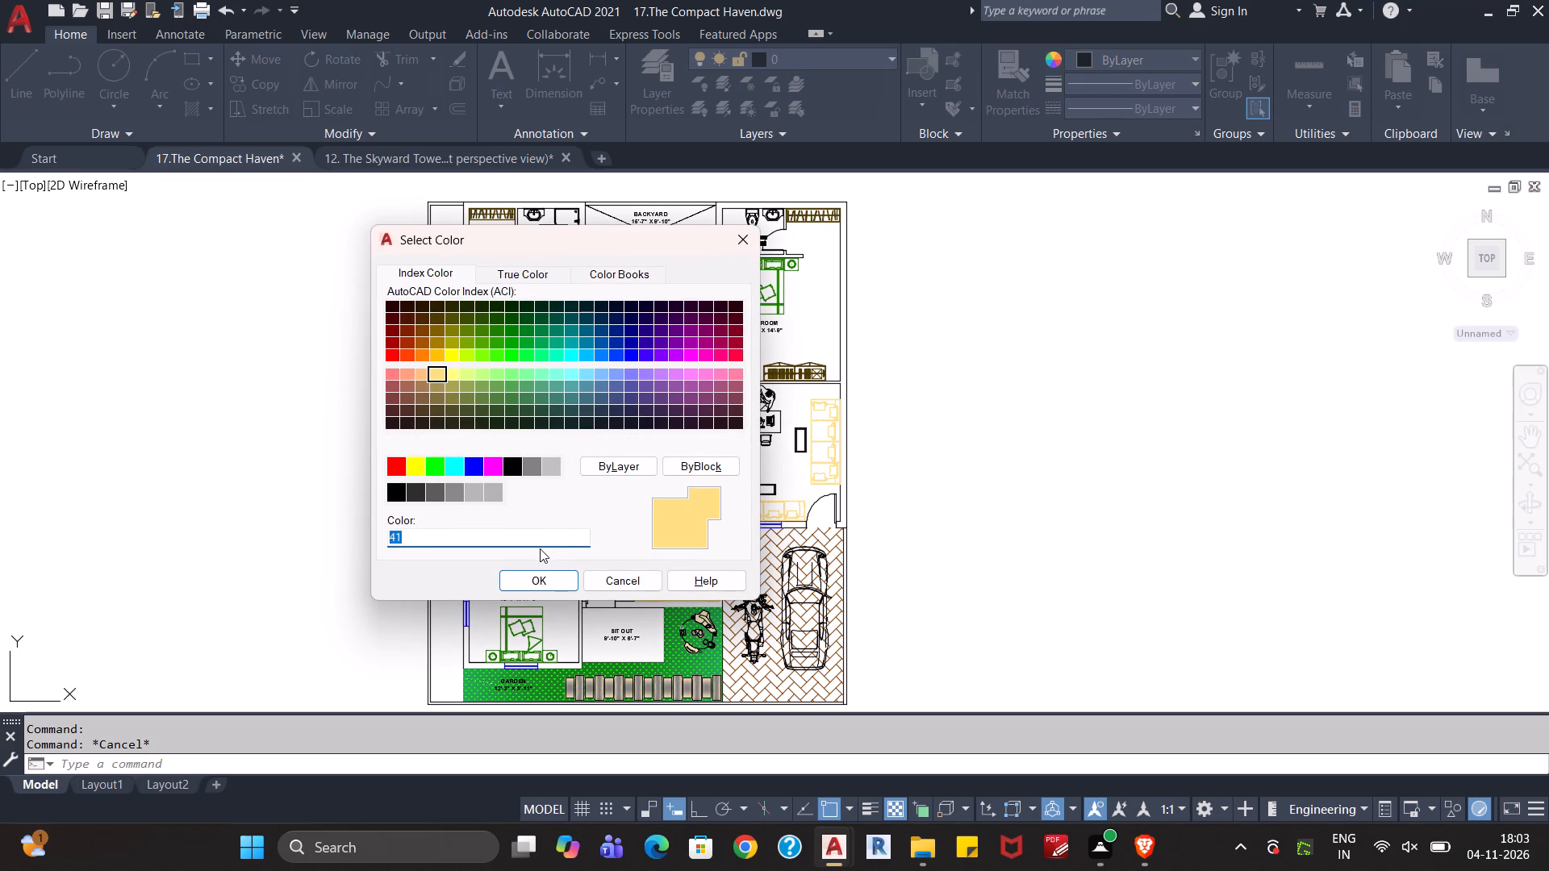
{"action": "left_click", "coordinate": [541, 269]}
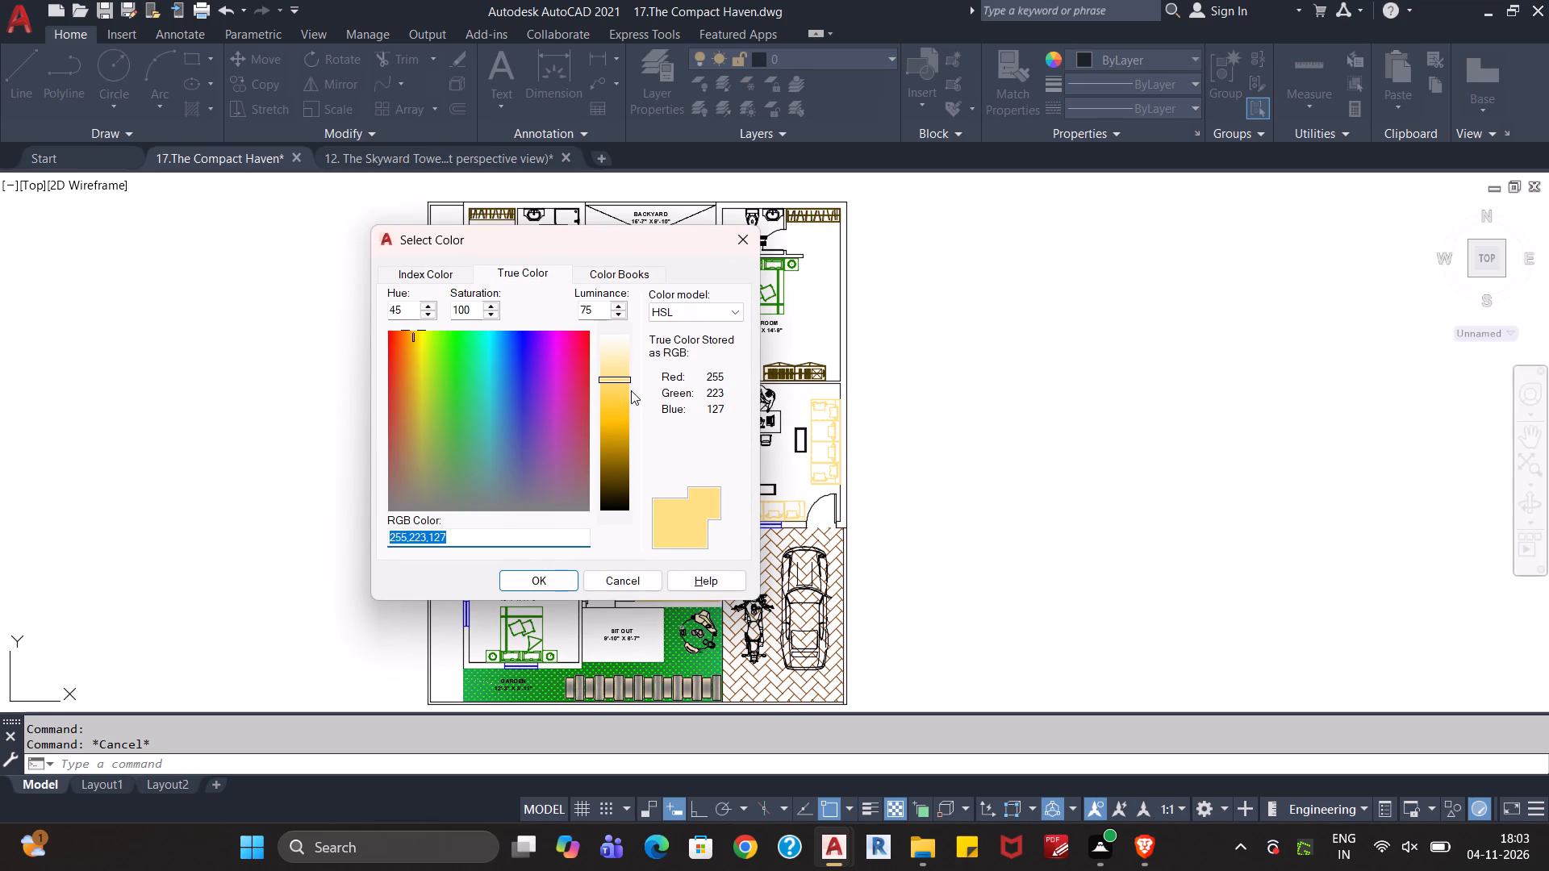
{"action": "left_click_drag", "start_coordinate": [626, 383], "coordinate": [624, 456]}
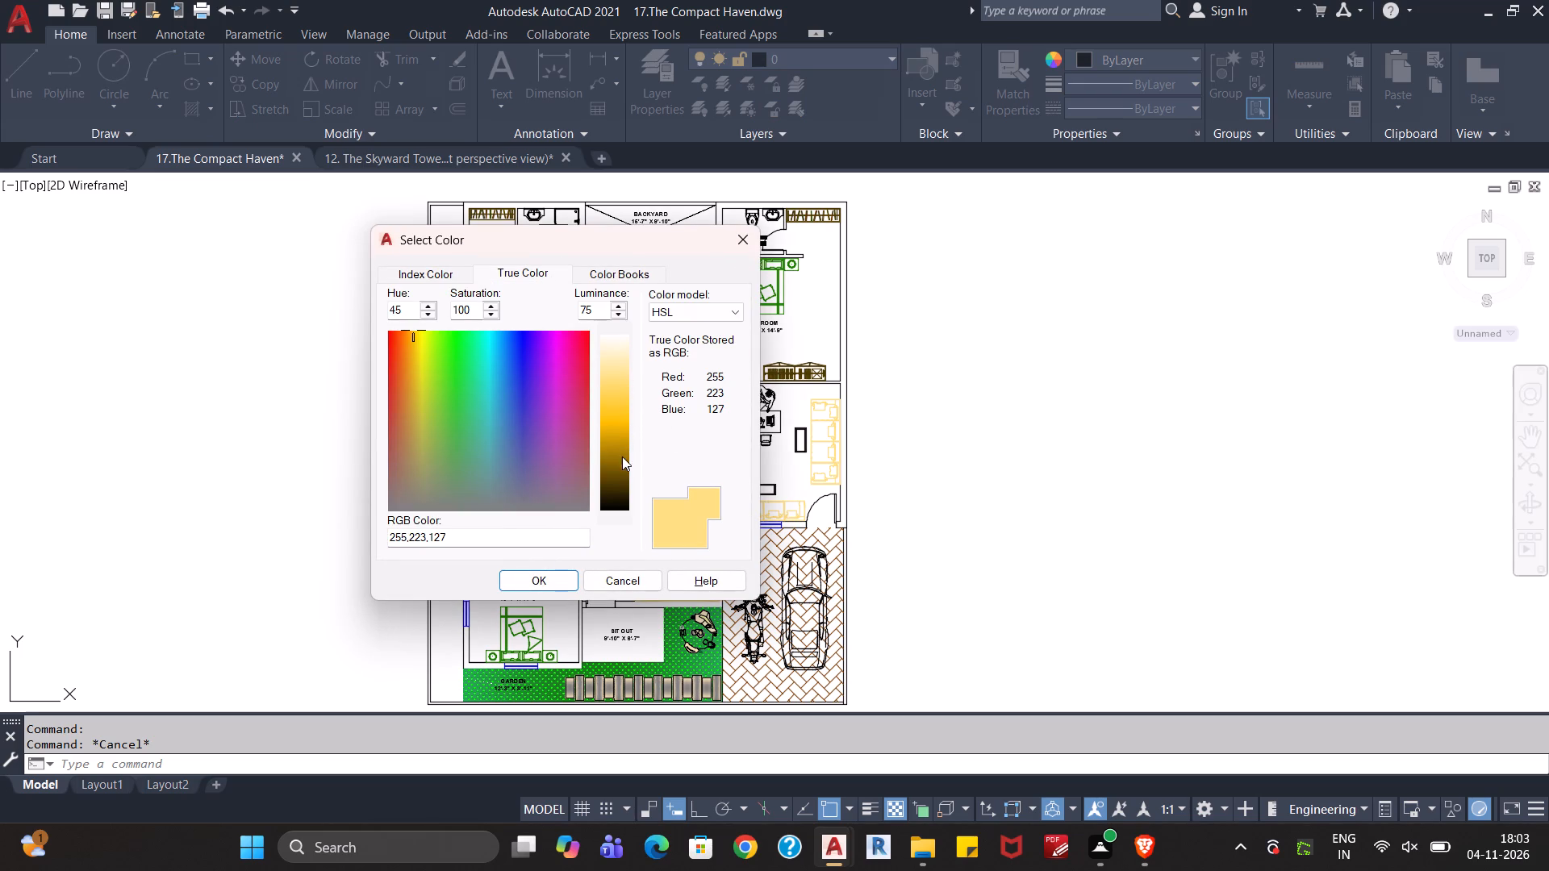
{"action": "left_click", "coordinate": [614, 449]}
{"action": "left_click", "coordinate": [614, 426]}
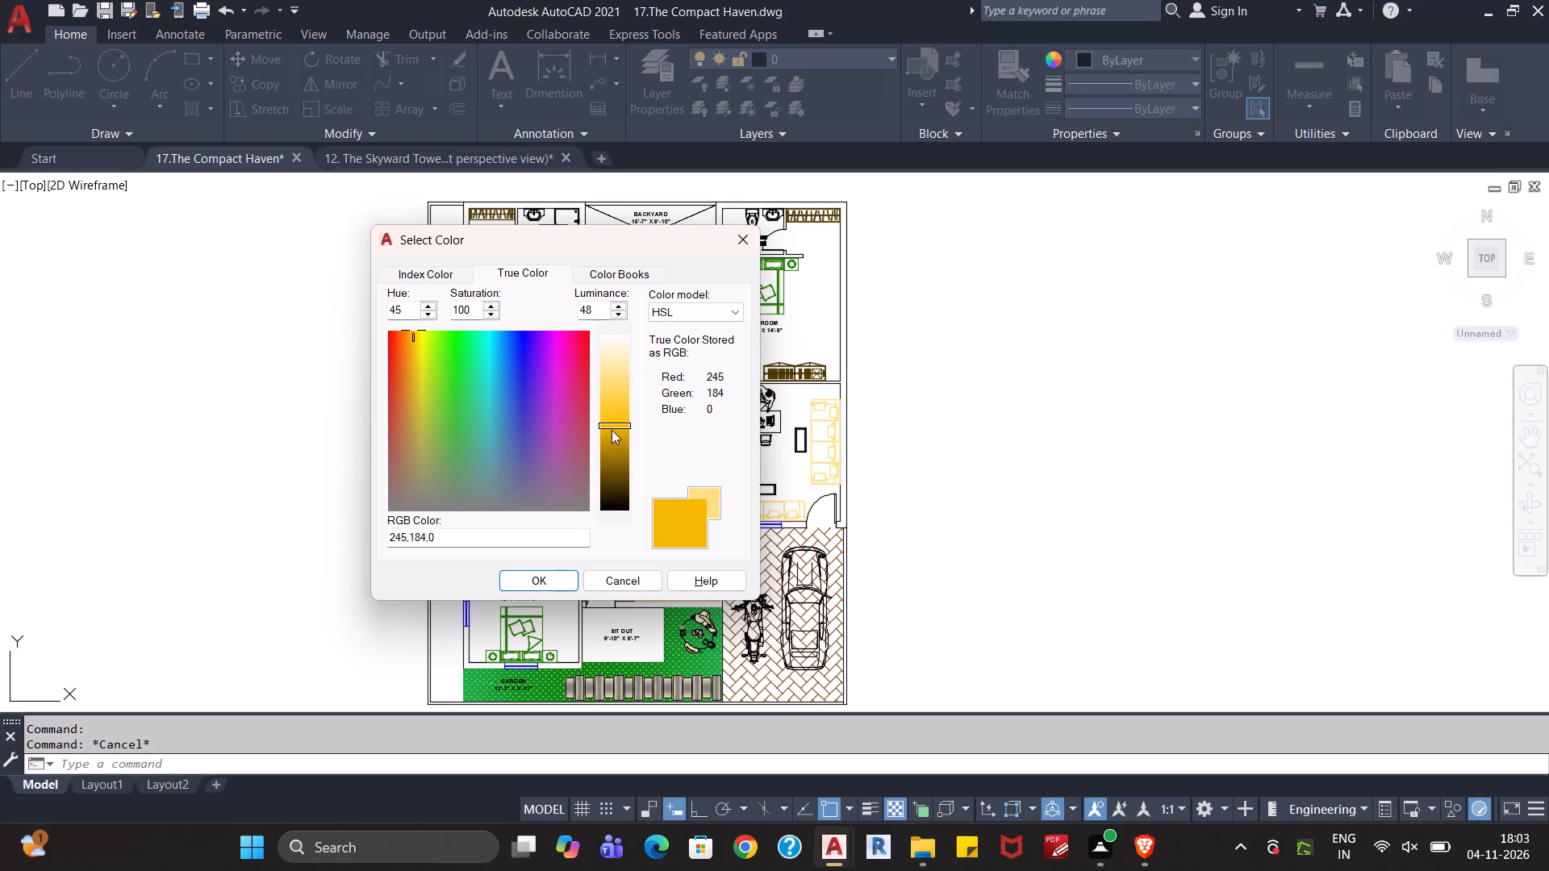
{"action": "left_click", "coordinate": [551, 581]}
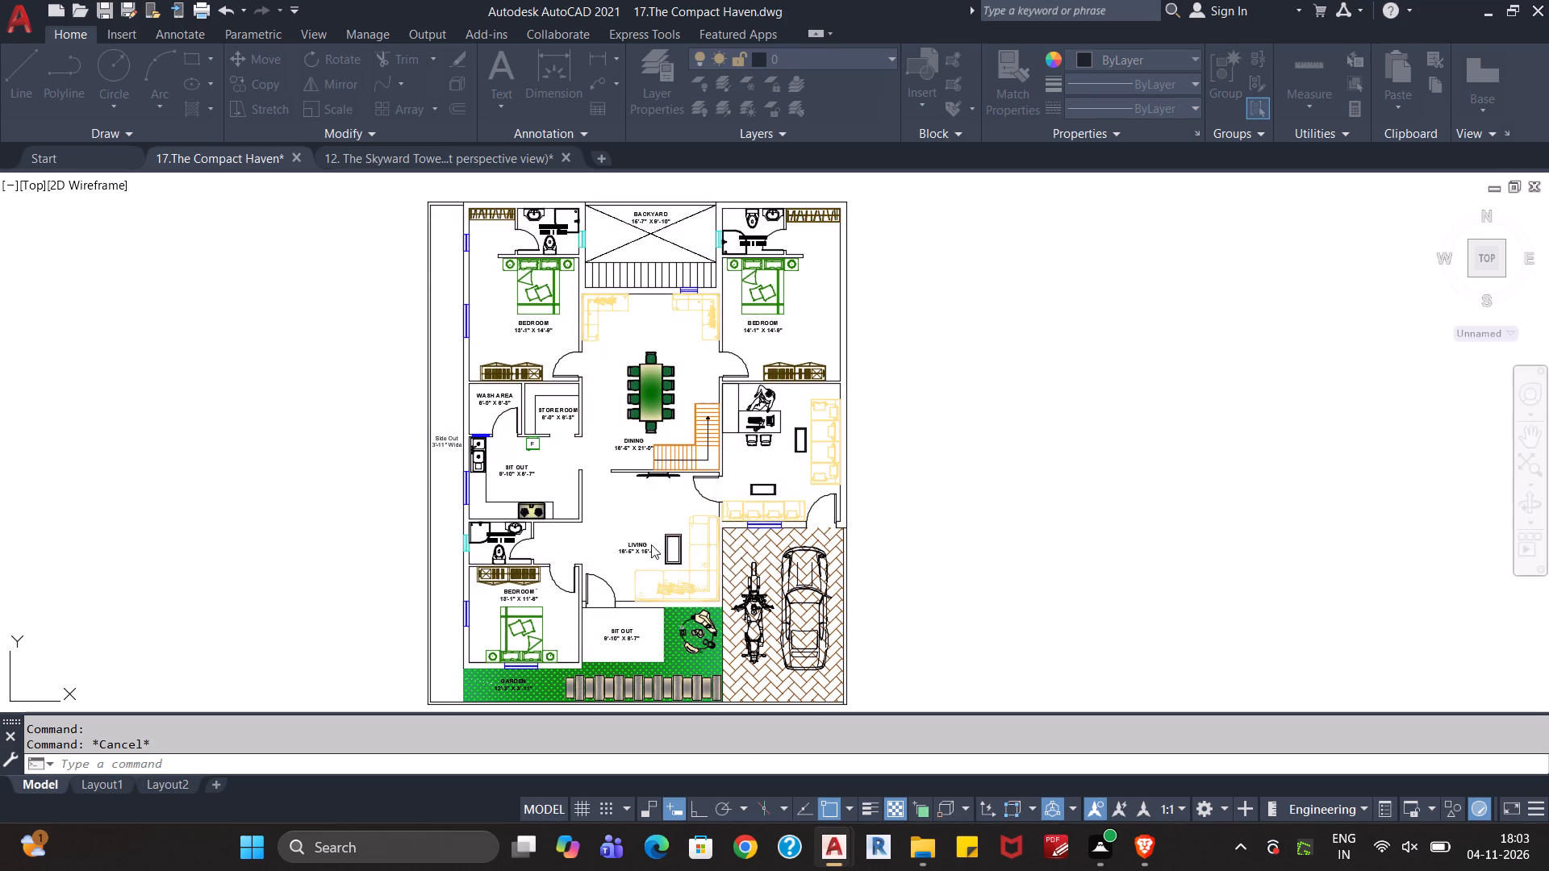
{"action": "key", "text": "Escape"}
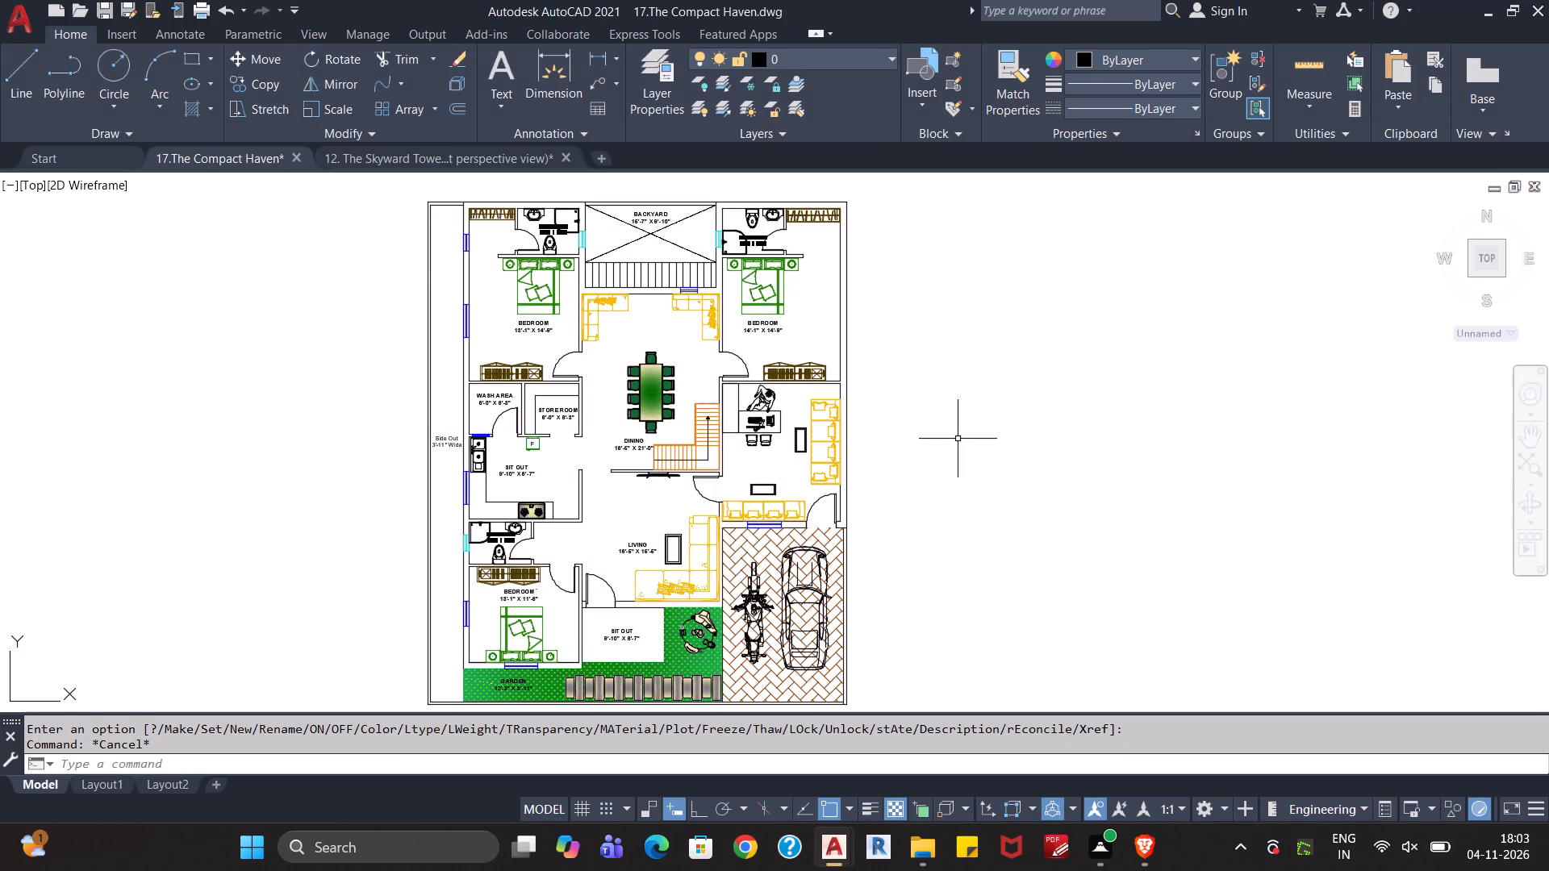
{"action": "key", "text": "Escape"}
Examine the recoloured sofas across the living, office and dining areas and the rear of the plan.
{"action": "scroll", "coordinate": [957, 439], "scroll_direction": "down", "scroll_amount": 1}
{"action": "middle_click_drag", "start_coordinate": [957, 439], "coordinate": [957, 468]}
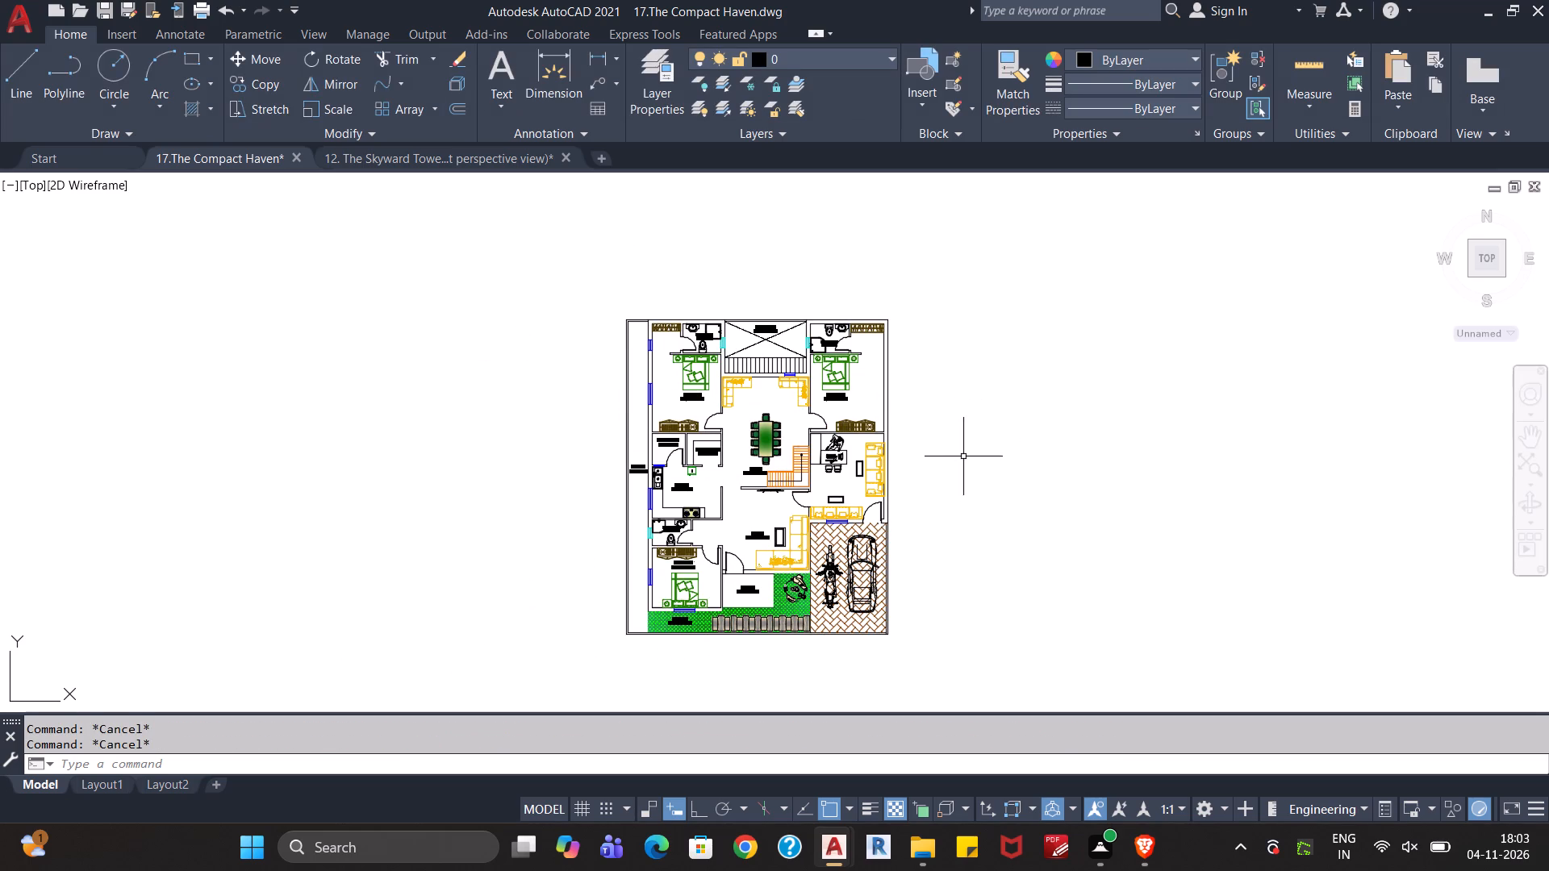
{"action": "key", "text": "Escape"}
{"action": "key", "text": "Escape"}
{"action": "scroll", "coordinate": [925, 490], "scroll_direction": "up", "scroll_amount": 2}
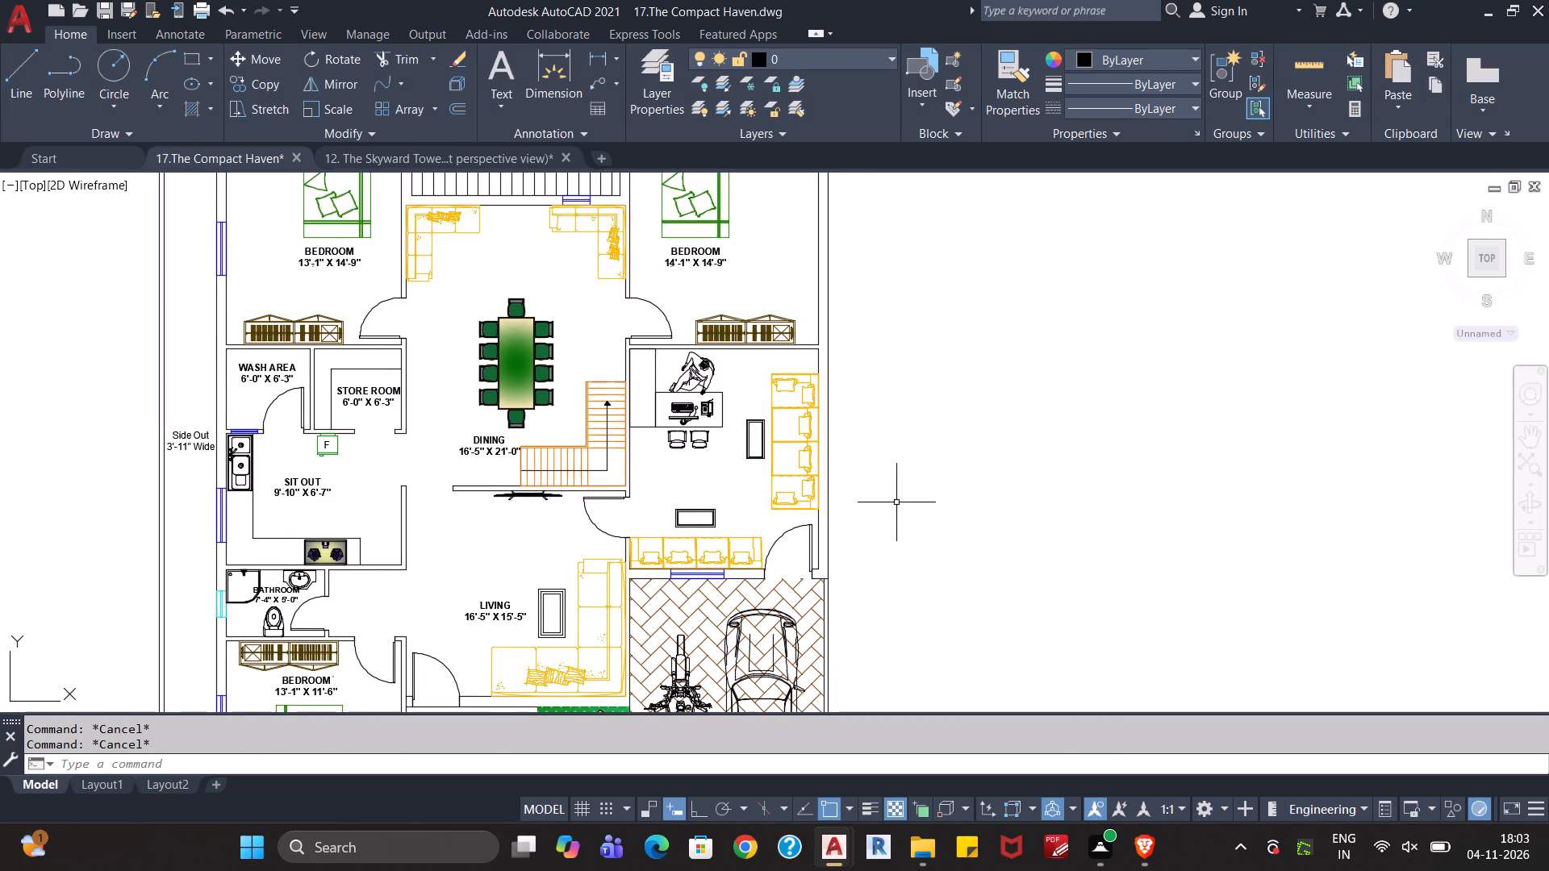
{"action": "middle_click_drag", "start_coordinate": [895, 502], "coordinate": [930, 448]}
{"action": "middle_click_drag", "start_coordinate": [922, 459], "coordinate": [979, 414]}
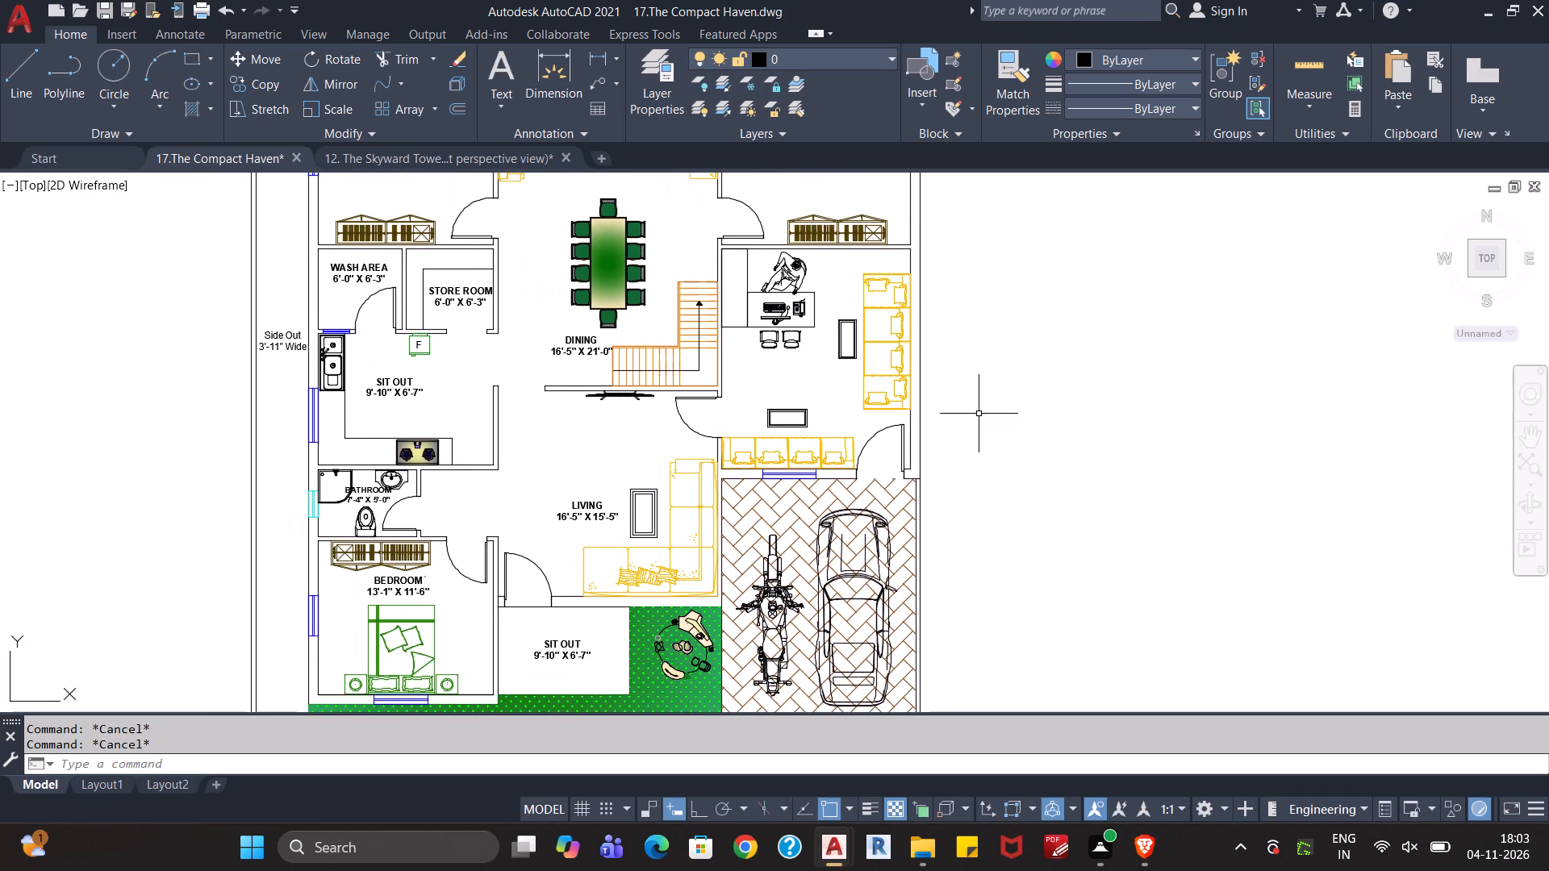
{"action": "scroll", "coordinate": [979, 414], "scroll_direction": "down", "scroll_amount": 1}
{"action": "middle_click_drag", "start_coordinate": [987, 381], "coordinate": [956, 508]}
{"action": "scroll", "coordinate": [964, 430], "scroll_direction": "up", "scroll_amount": 1}
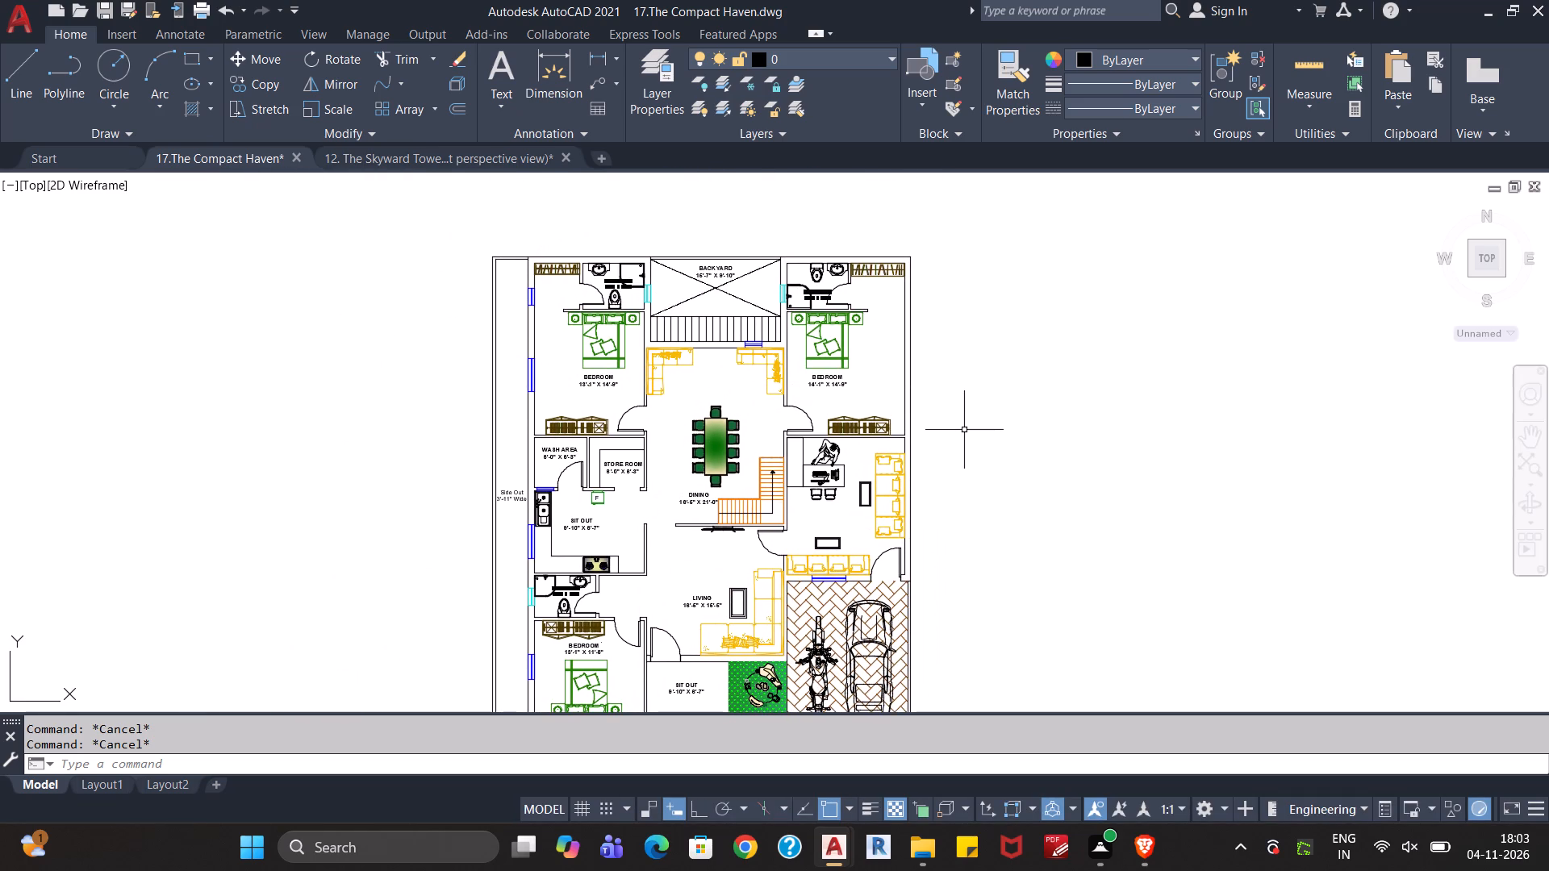
{"action": "middle_click_drag", "start_coordinate": [956, 411], "coordinate": [990, 581]}
Save the drawing.
{"action": "key", "text": "ctrl+s"}
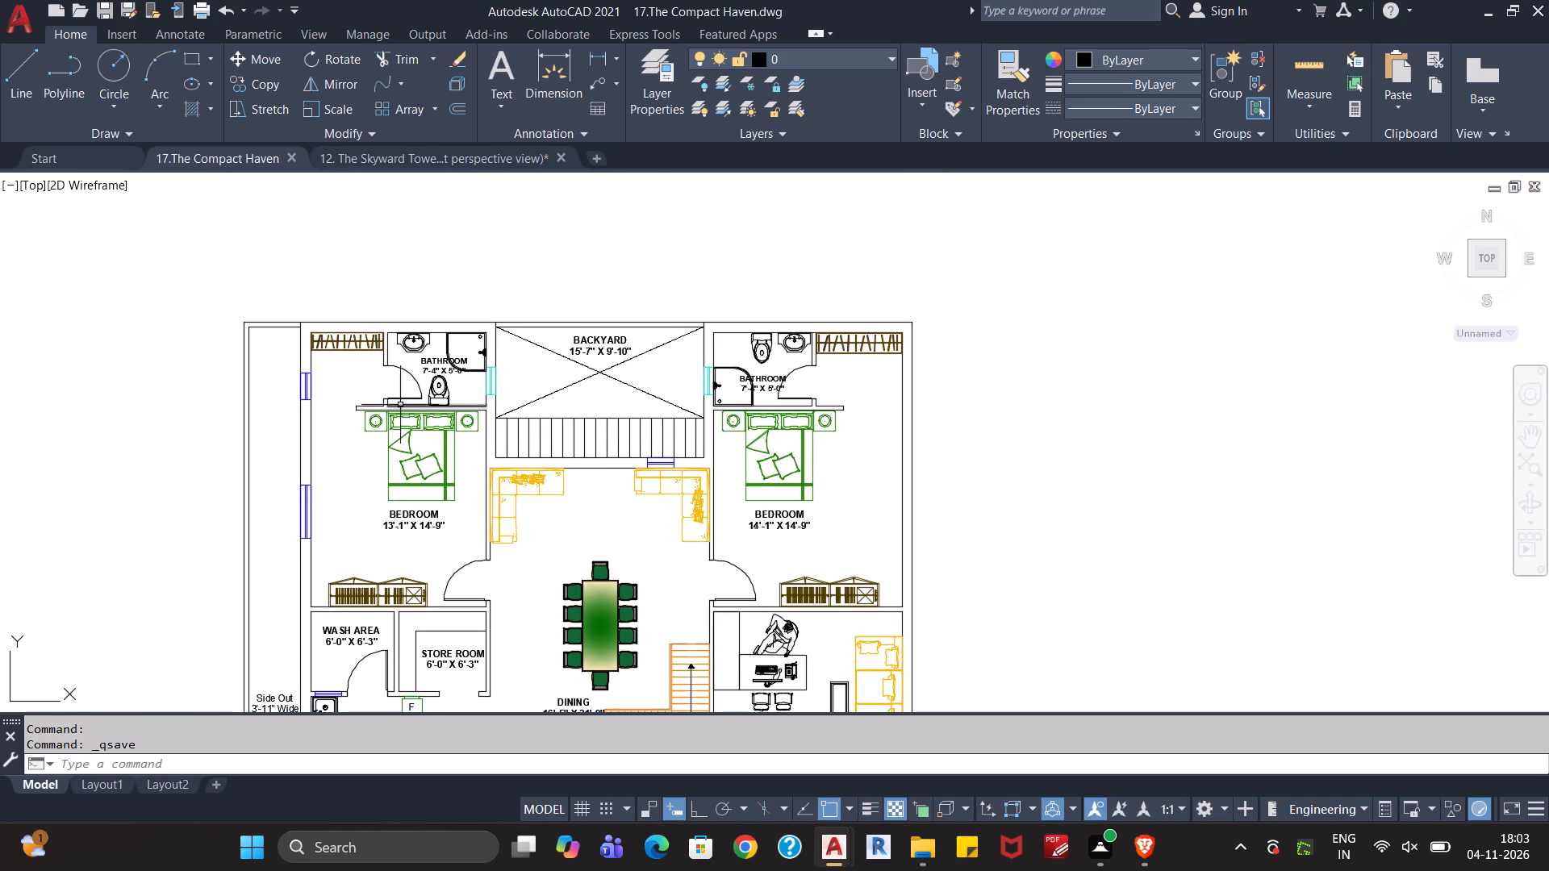
Move all ten swing doors of the bathrooms, bedrooms, wash area, office room and living-room entrance to the Doors layer.
{"action": "left_click", "coordinate": [404, 370]}
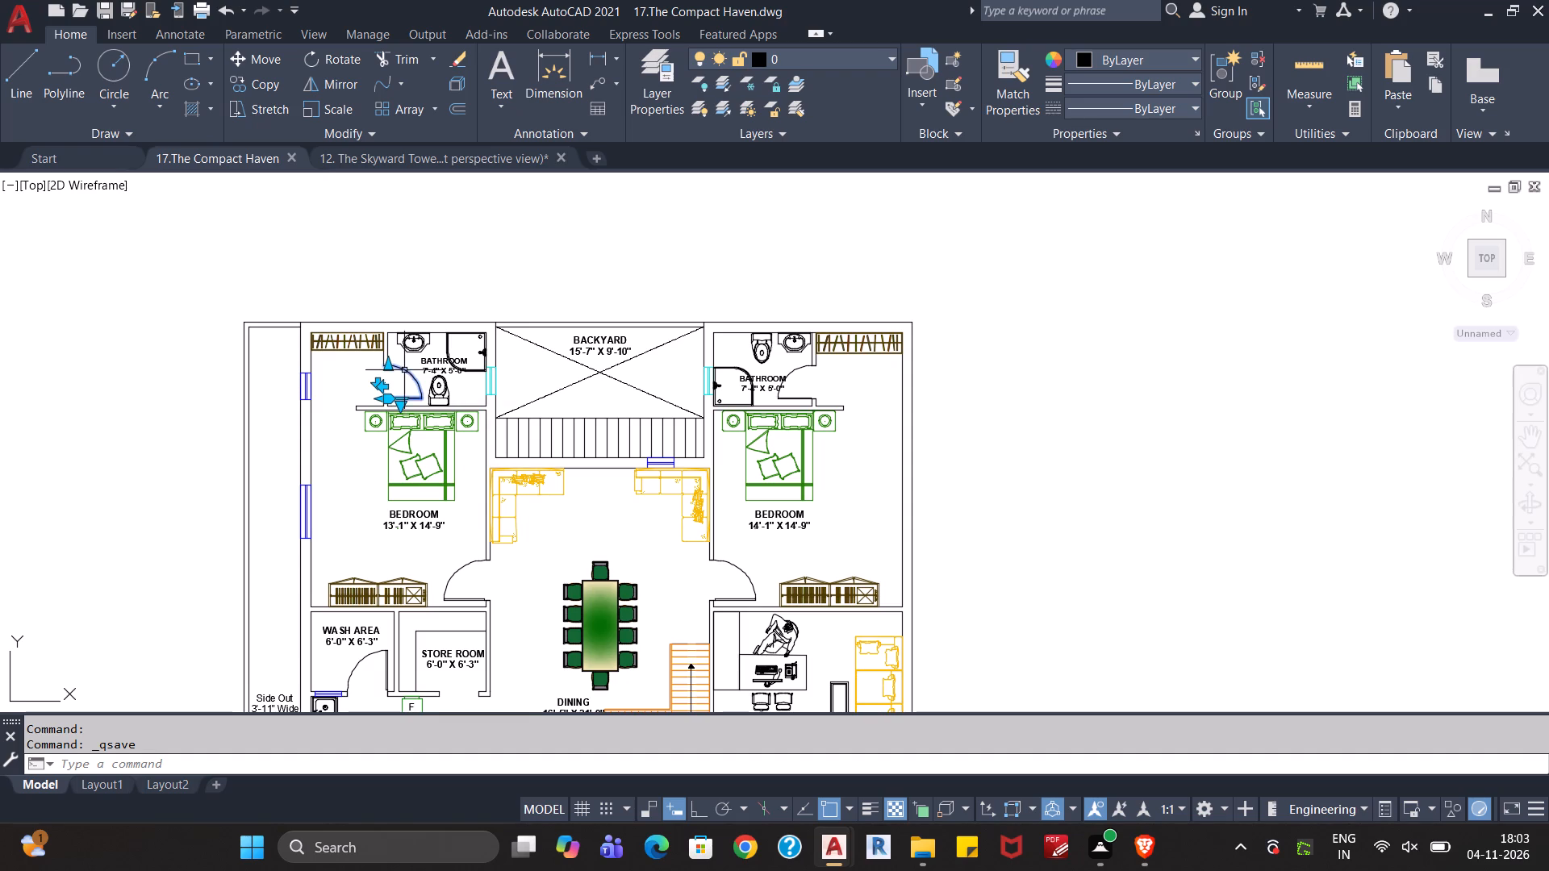
{"action": "left_click", "coordinate": [801, 369]}
{"action": "middle_click_drag", "start_coordinate": [850, 487], "coordinate": [907, 395]}
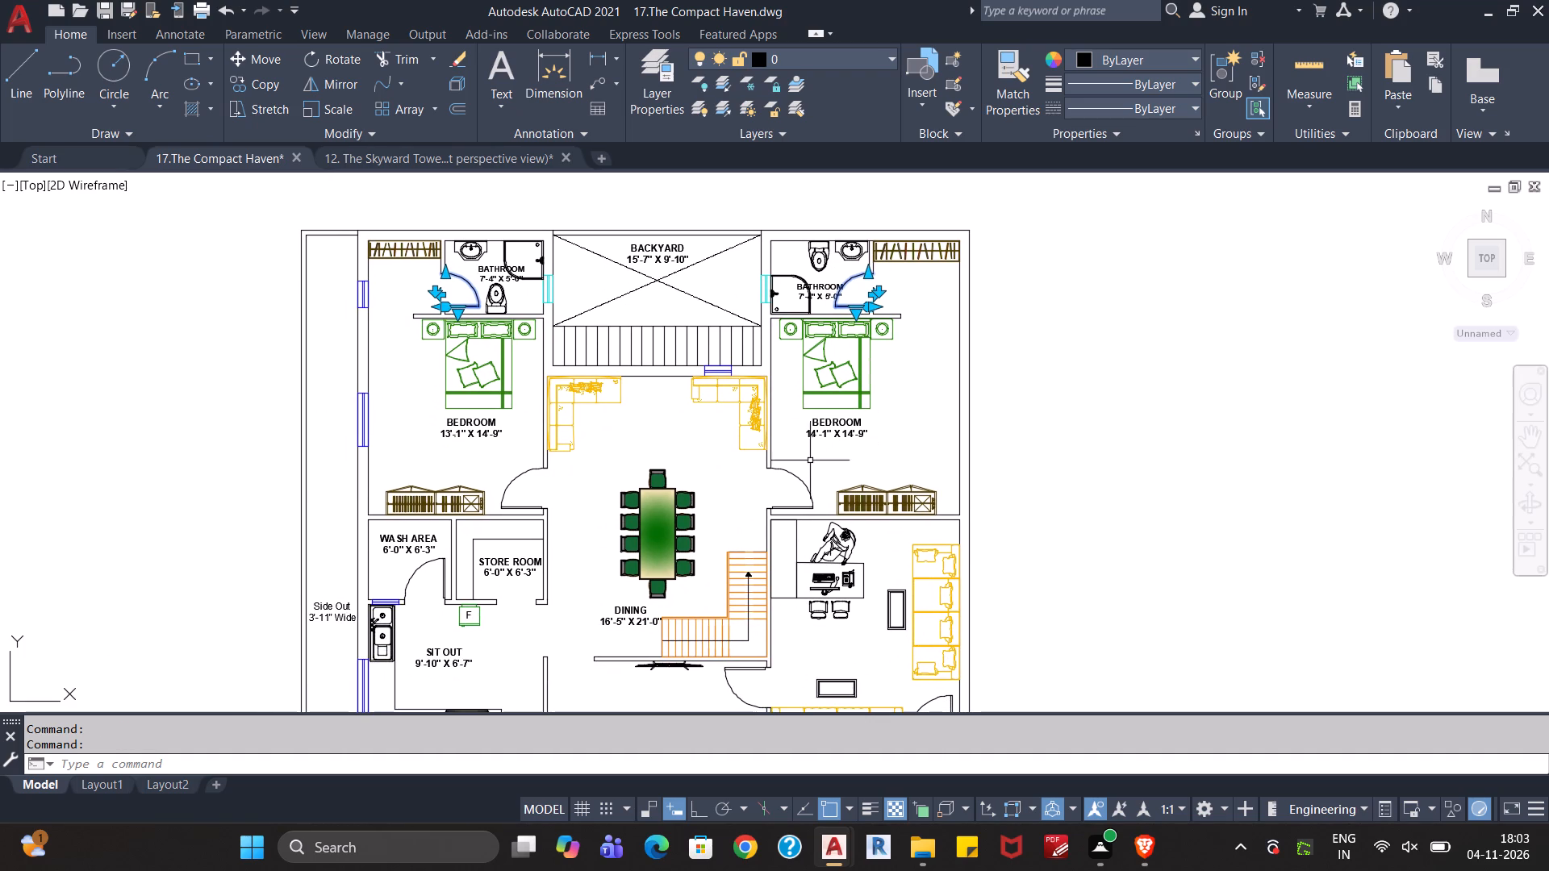
{"action": "left_click", "coordinate": [801, 472]}
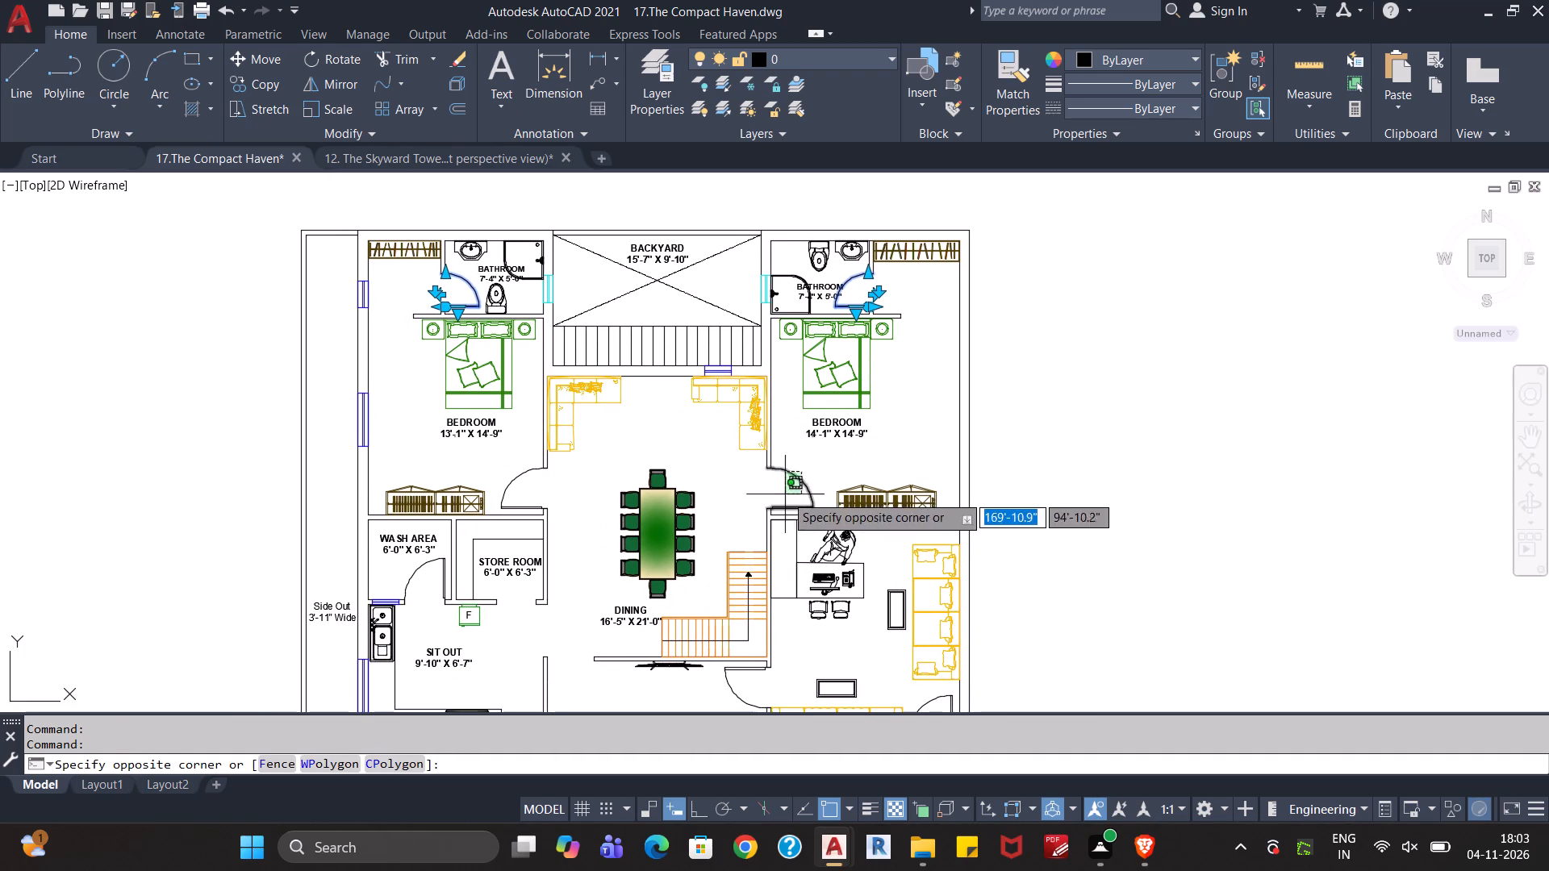
{"action": "left_click", "coordinate": [785, 494]}
{"action": "left_click", "coordinate": [520, 494]}
{"action": "left_click", "coordinate": [510, 476]}
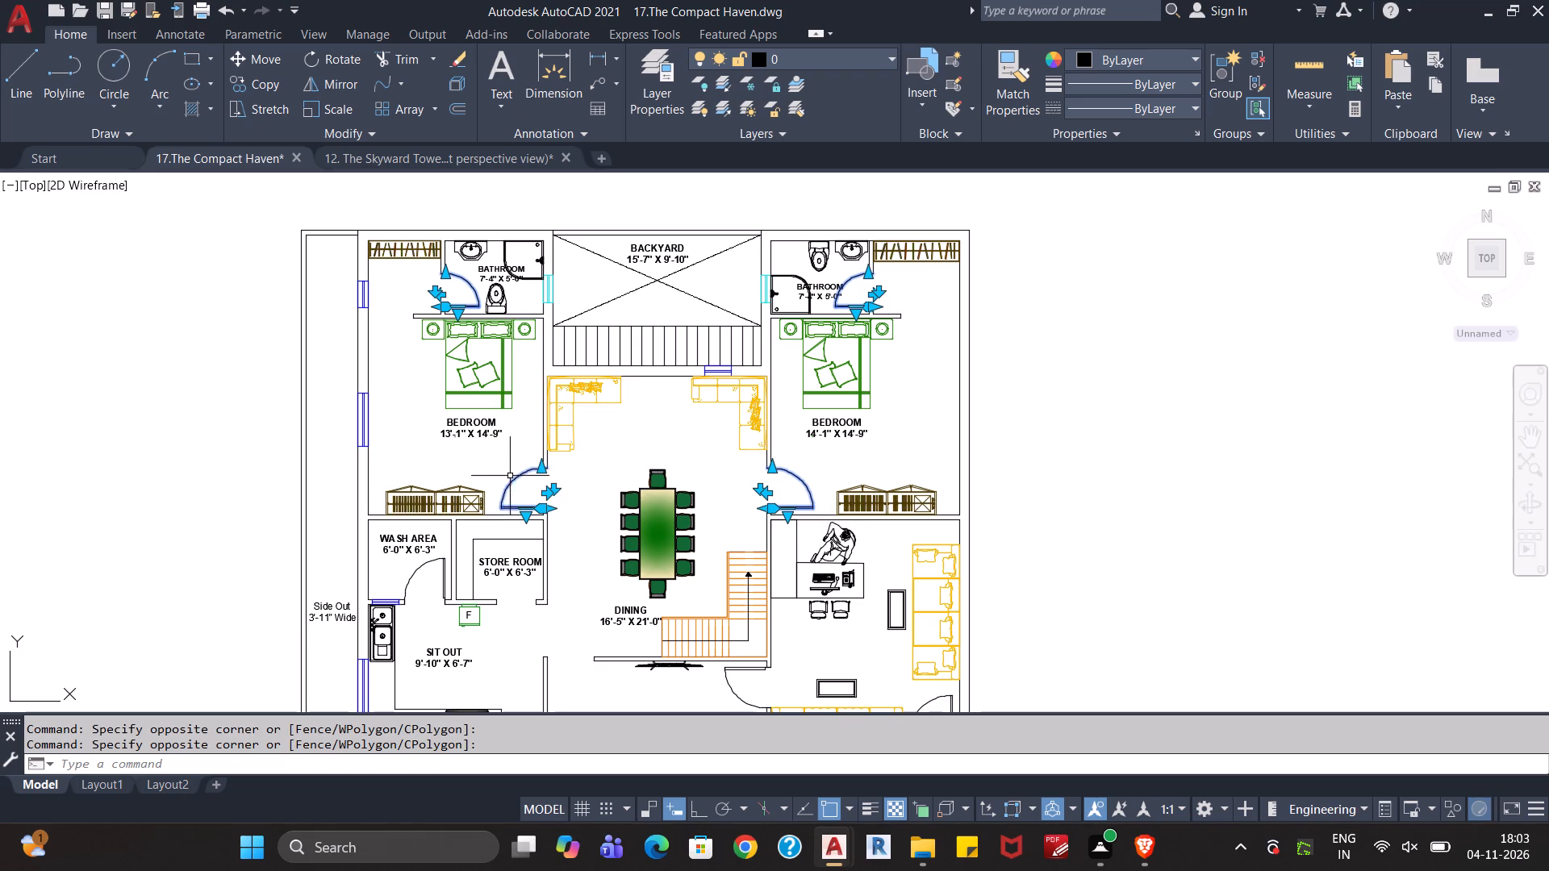
{"action": "middle_click_drag", "start_coordinate": [591, 578], "coordinate": [612, 499]}
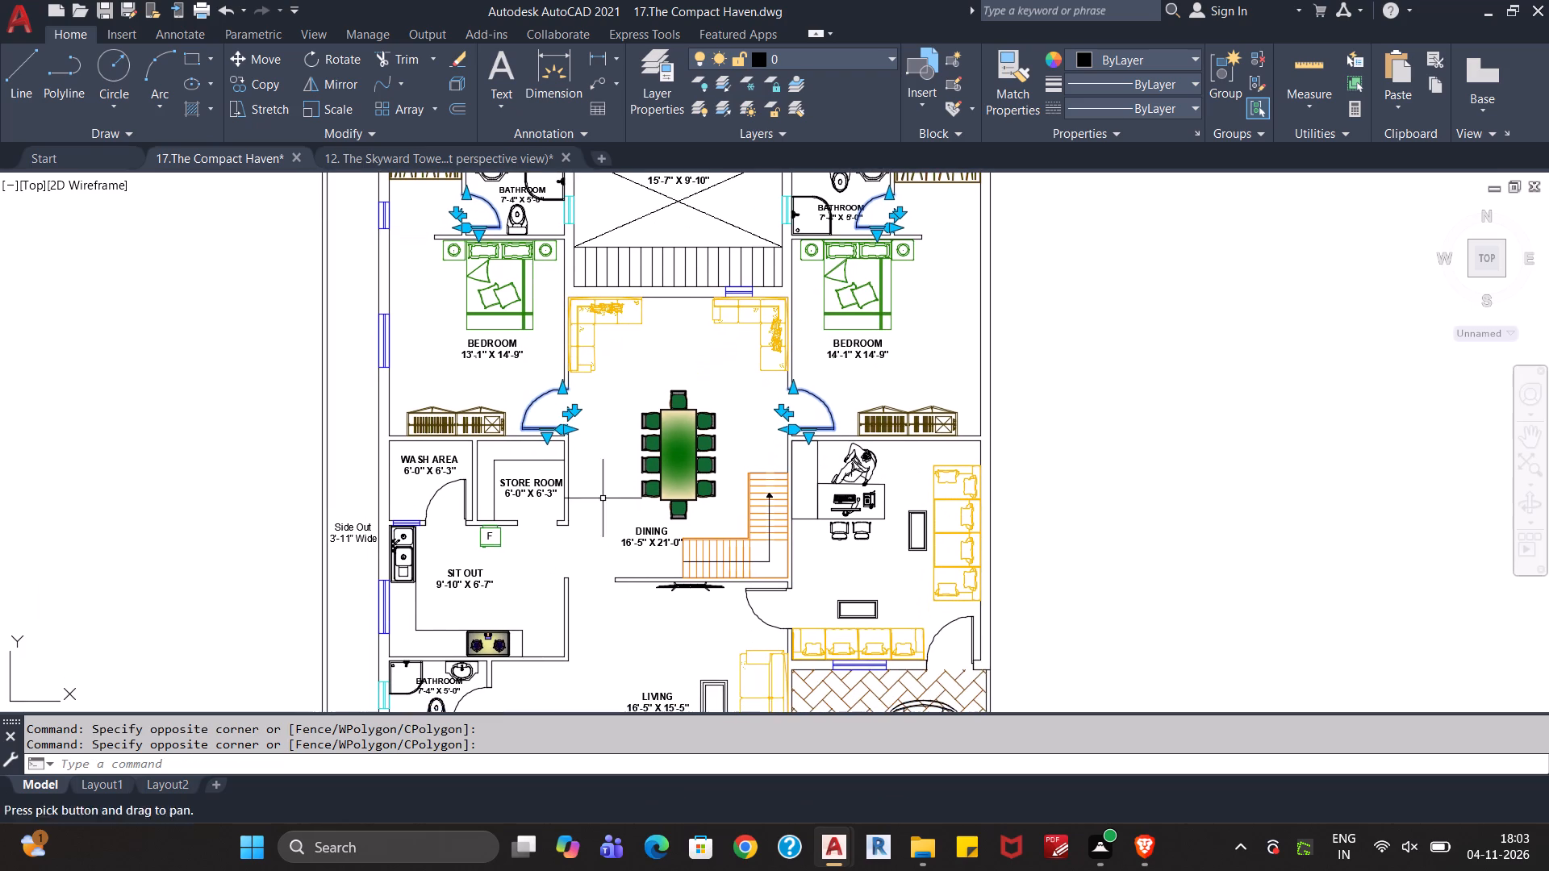
{"action": "left_click", "coordinate": [439, 512]}
{"action": "left_click", "coordinate": [426, 501]}
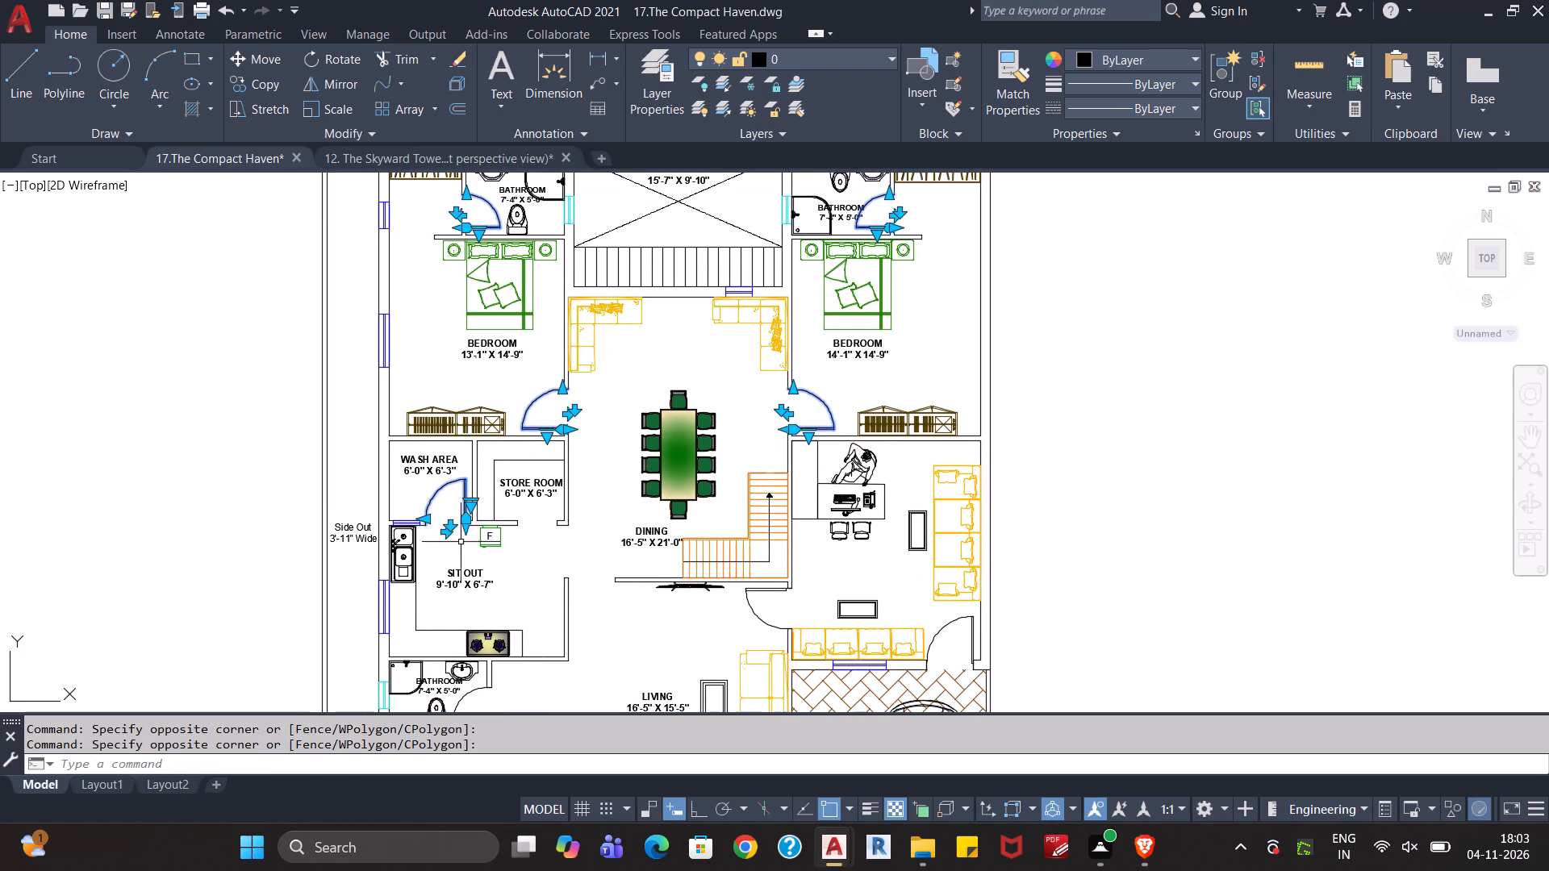
{"action": "middle_click_drag", "start_coordinate": [608, 644], "coordinate": [599, 550]}
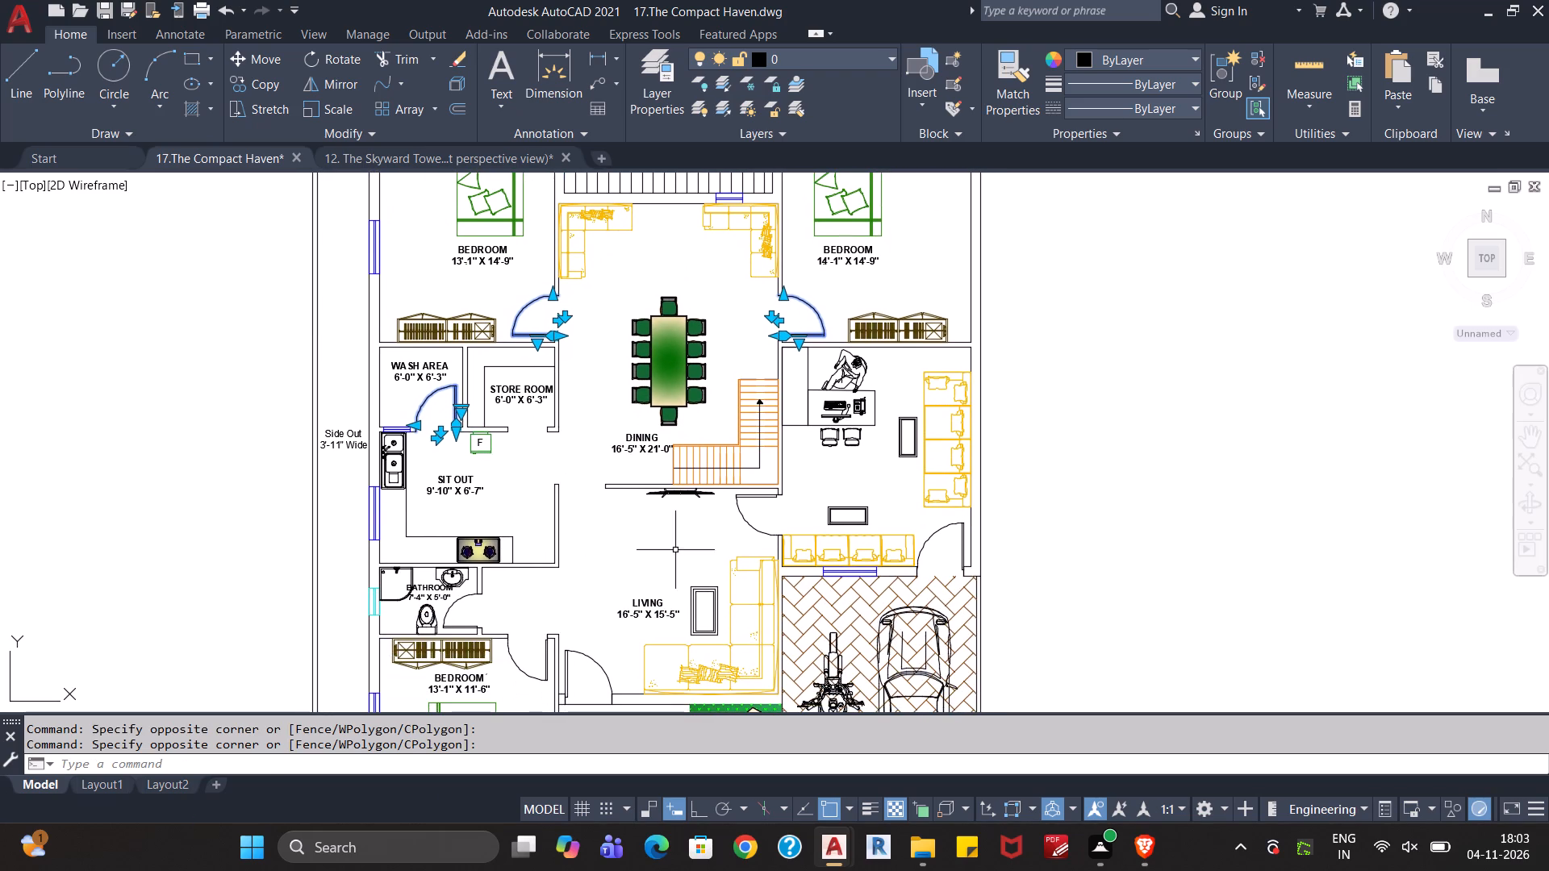
{"action": "left_click", "coordinate": [760, 521]}
{"action": "left_click", "coordinate": [744, 529]}
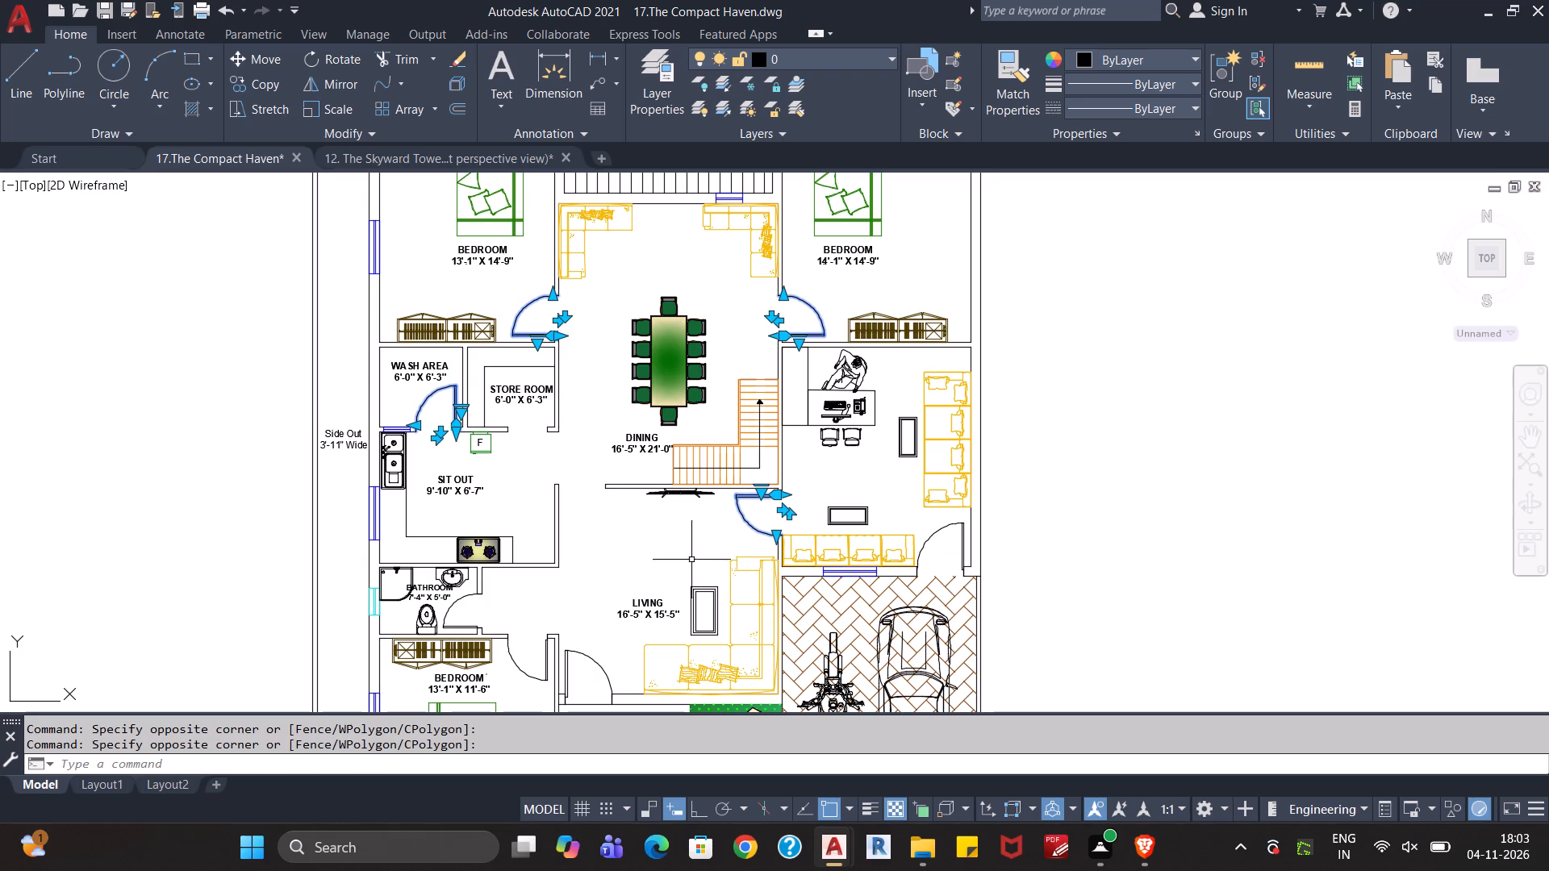
{"action": "left_click", "coordinate": [942, 550]}
{"action": "left_click", "coordinate": [931, 530]}
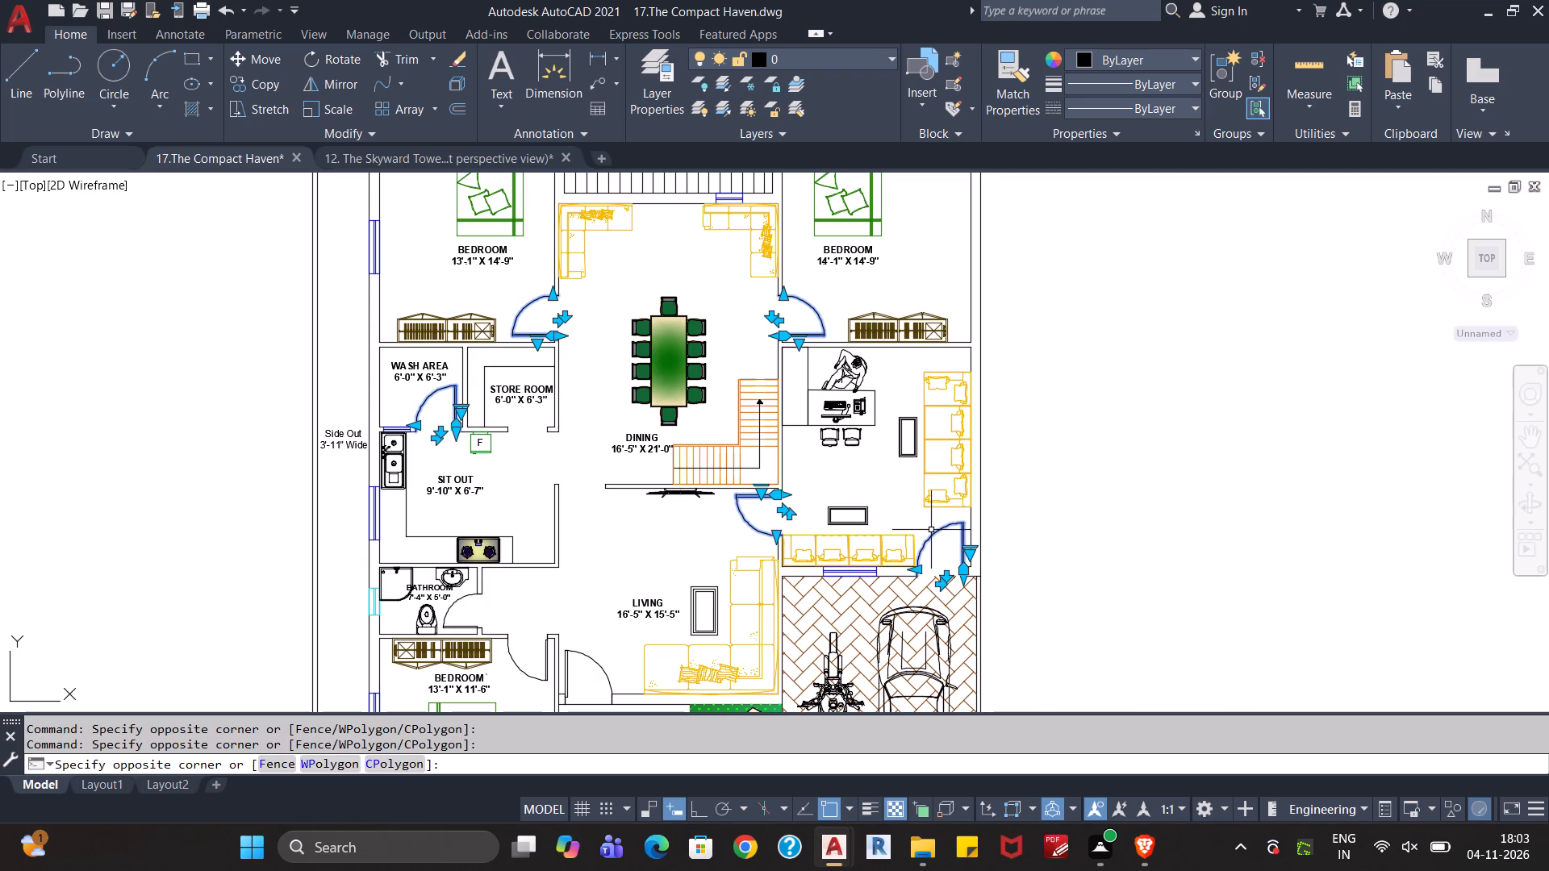
{"action": "middle_click_drag", "start_coordinate": [591, 606], "coordinate": [687, 544]}
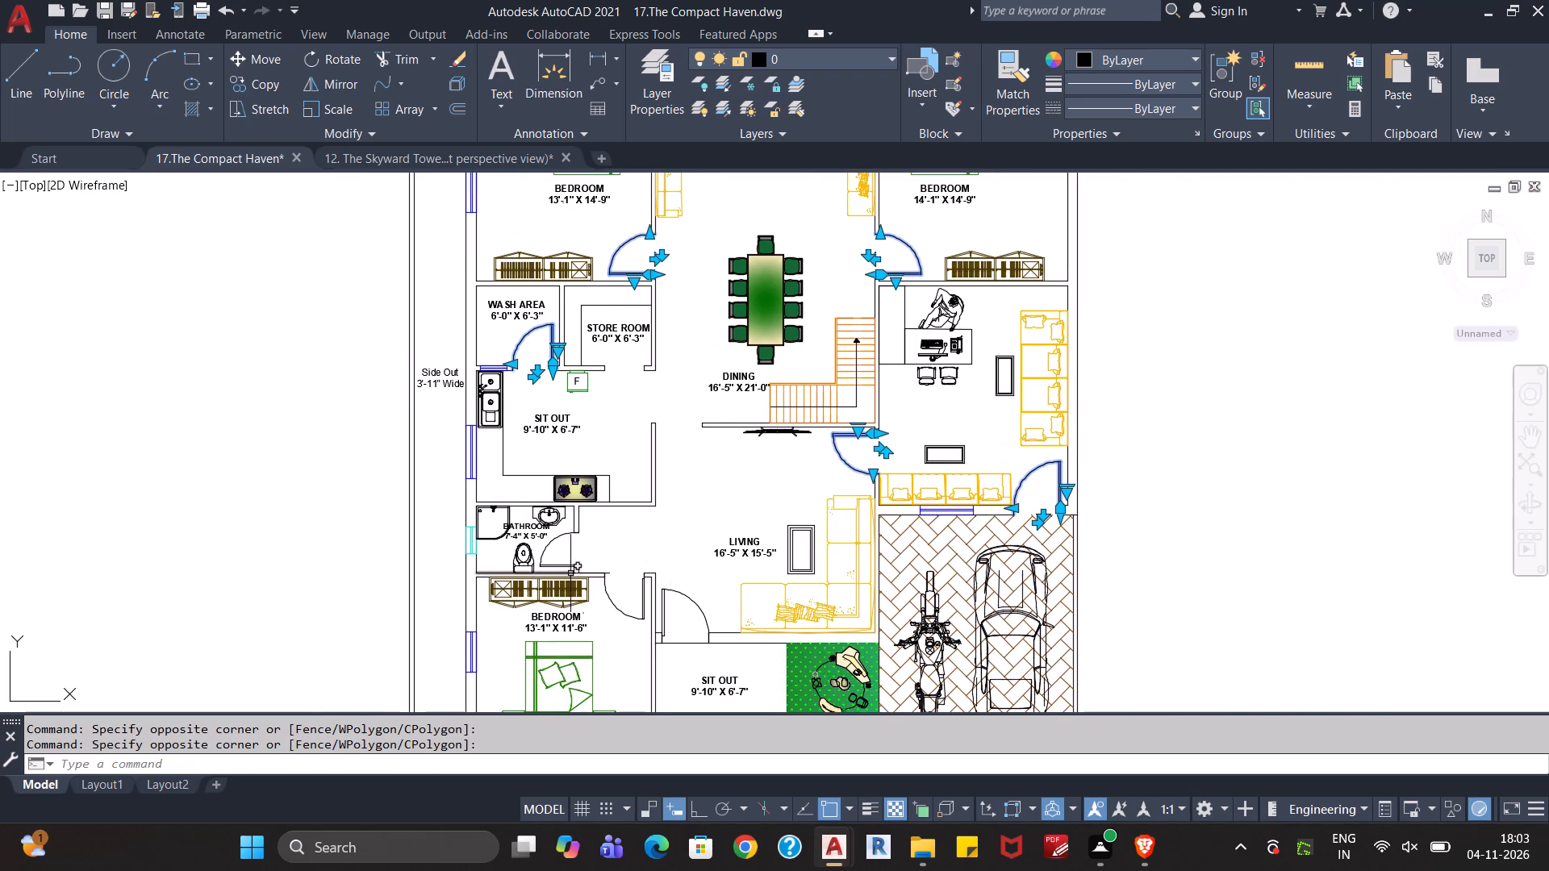
{"action": "scroll", "coordinate": [570, 573], "scroll_direction": "up", "scroll_amount": 3}
{"action": "left_click", "coordinate": [520, 540]}
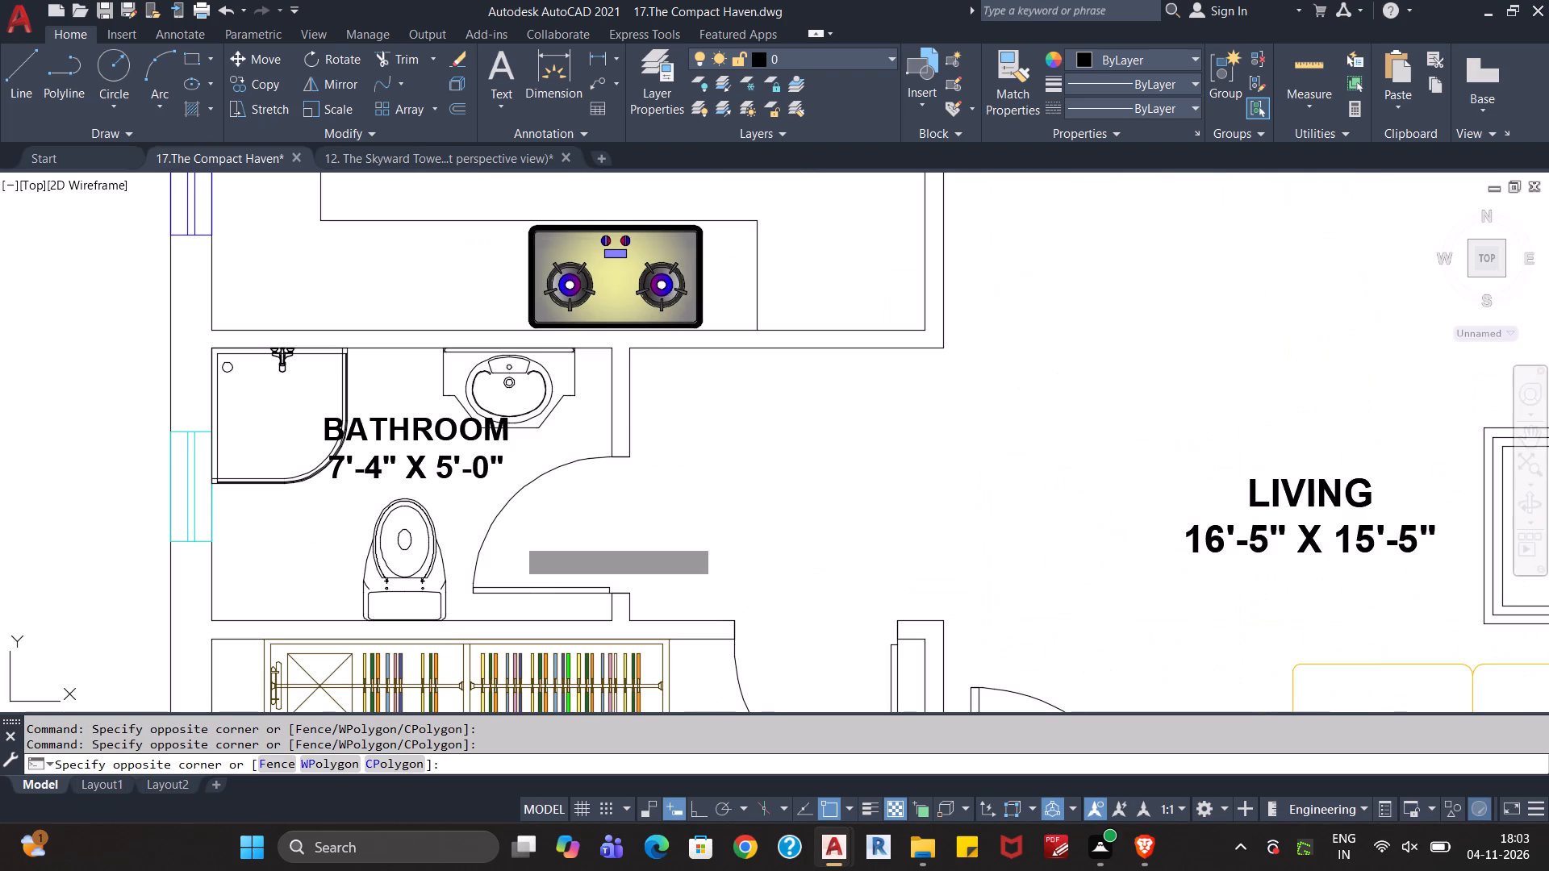
{"action": "left_click", "coordinate": [472, 515]}
{"action": "middle_click_drag", "start_coordinate": [750, 560], "coordinate": [806, 444]}
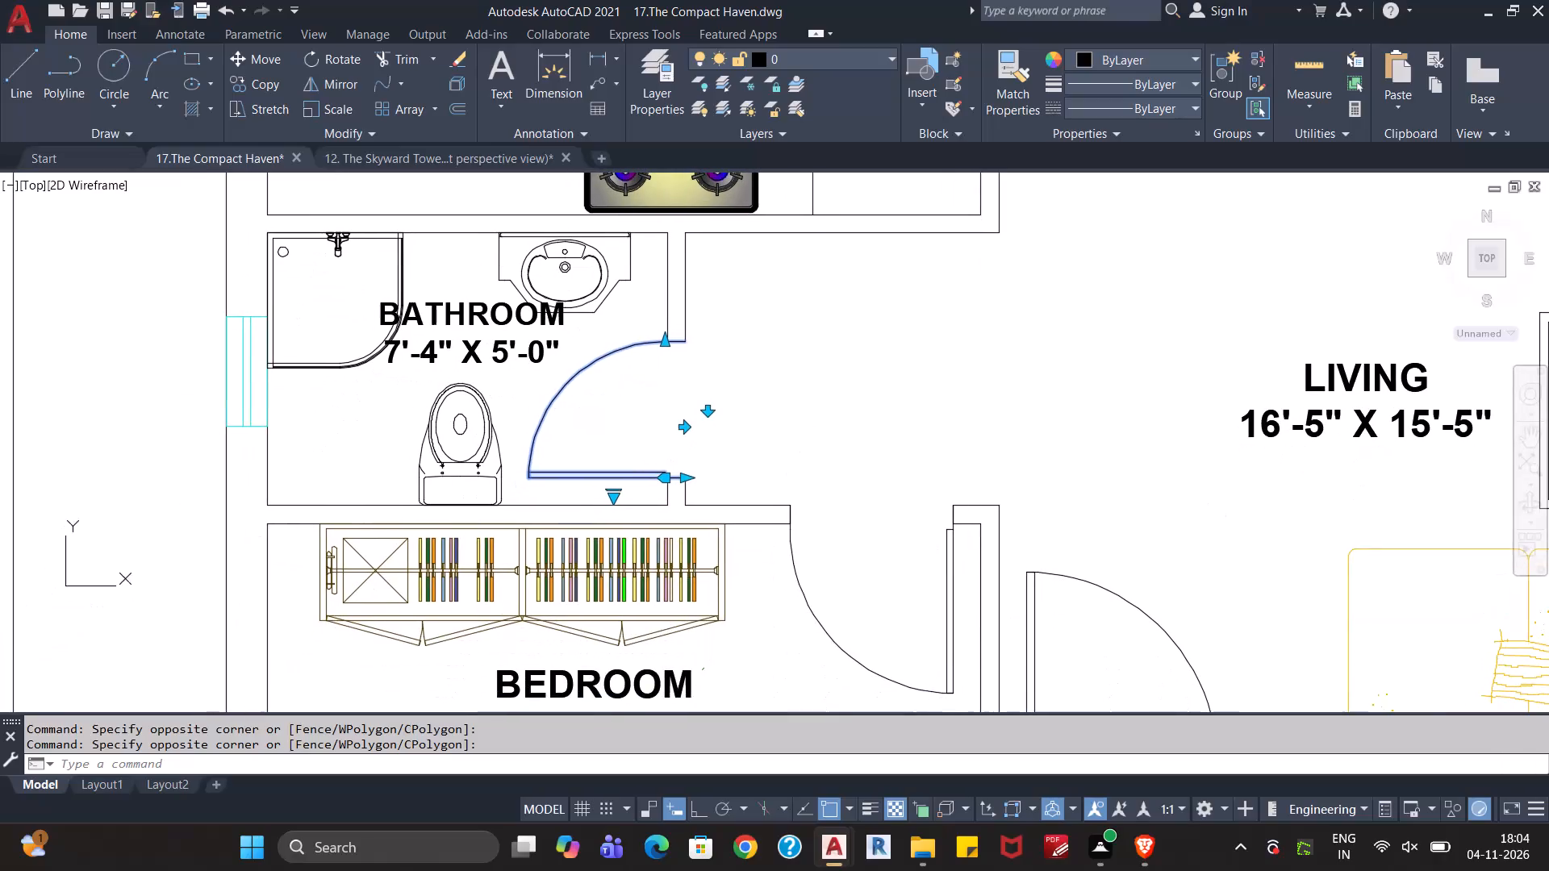
{"action": "left_click_drag", "start_coordinate": [837, 536], "coordinate": [838, 547]}
{"action": "left_click", "coordinate": [803, 625]}
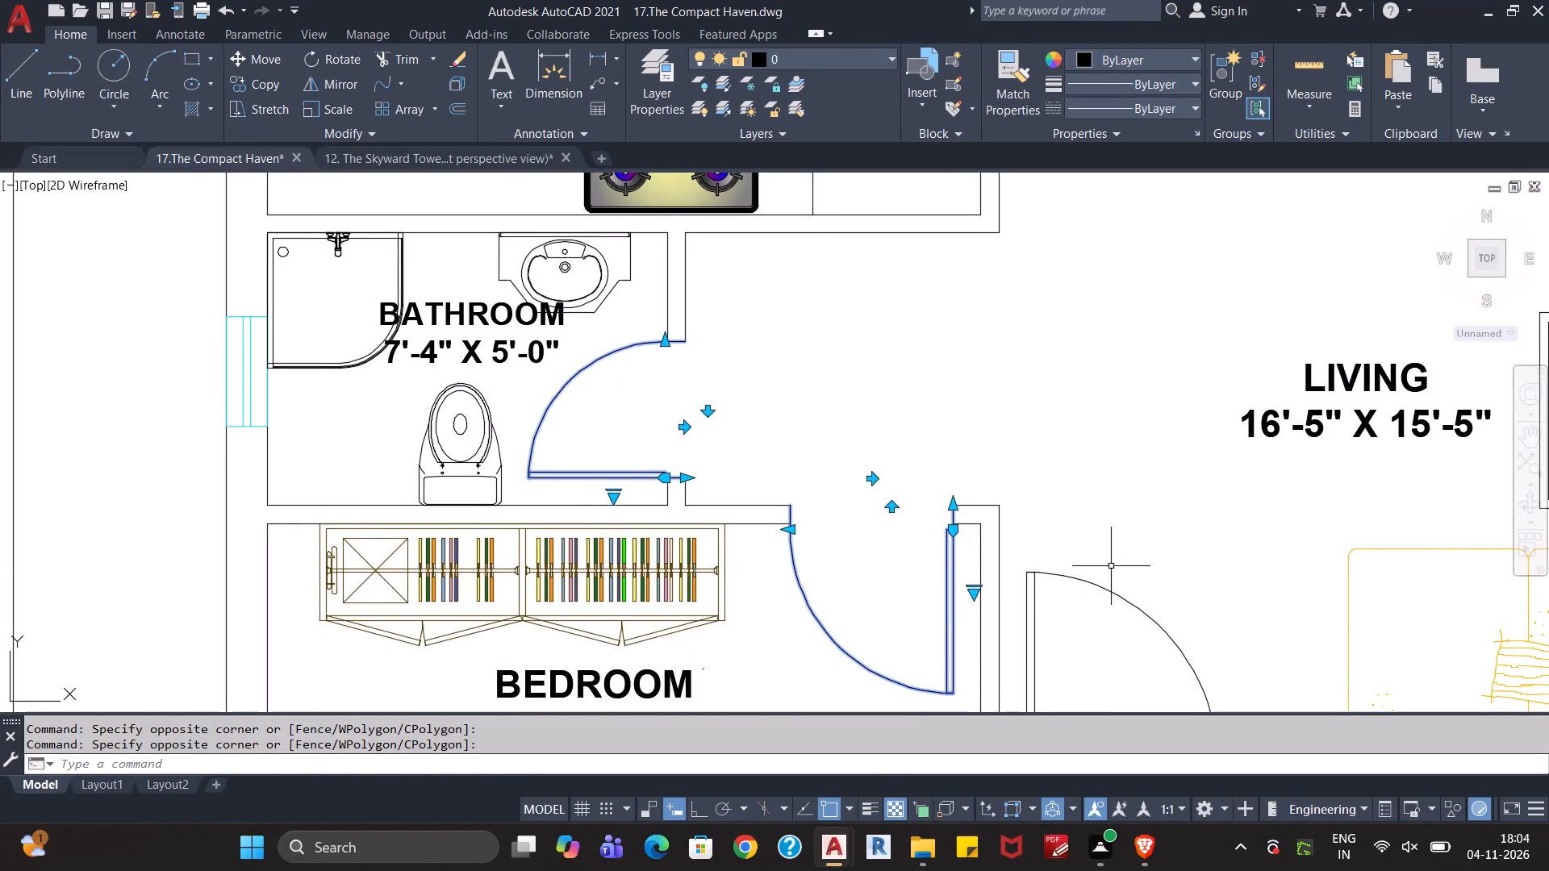
{"action": "left_click", "coordinate": [1135, 550]}
{"action": "left_click", "coordinate": [1104, 623]}
{"action": "scroll", "coordinate": [1084, 456], "scroll_direction": "down", "scroll_amount": 2}
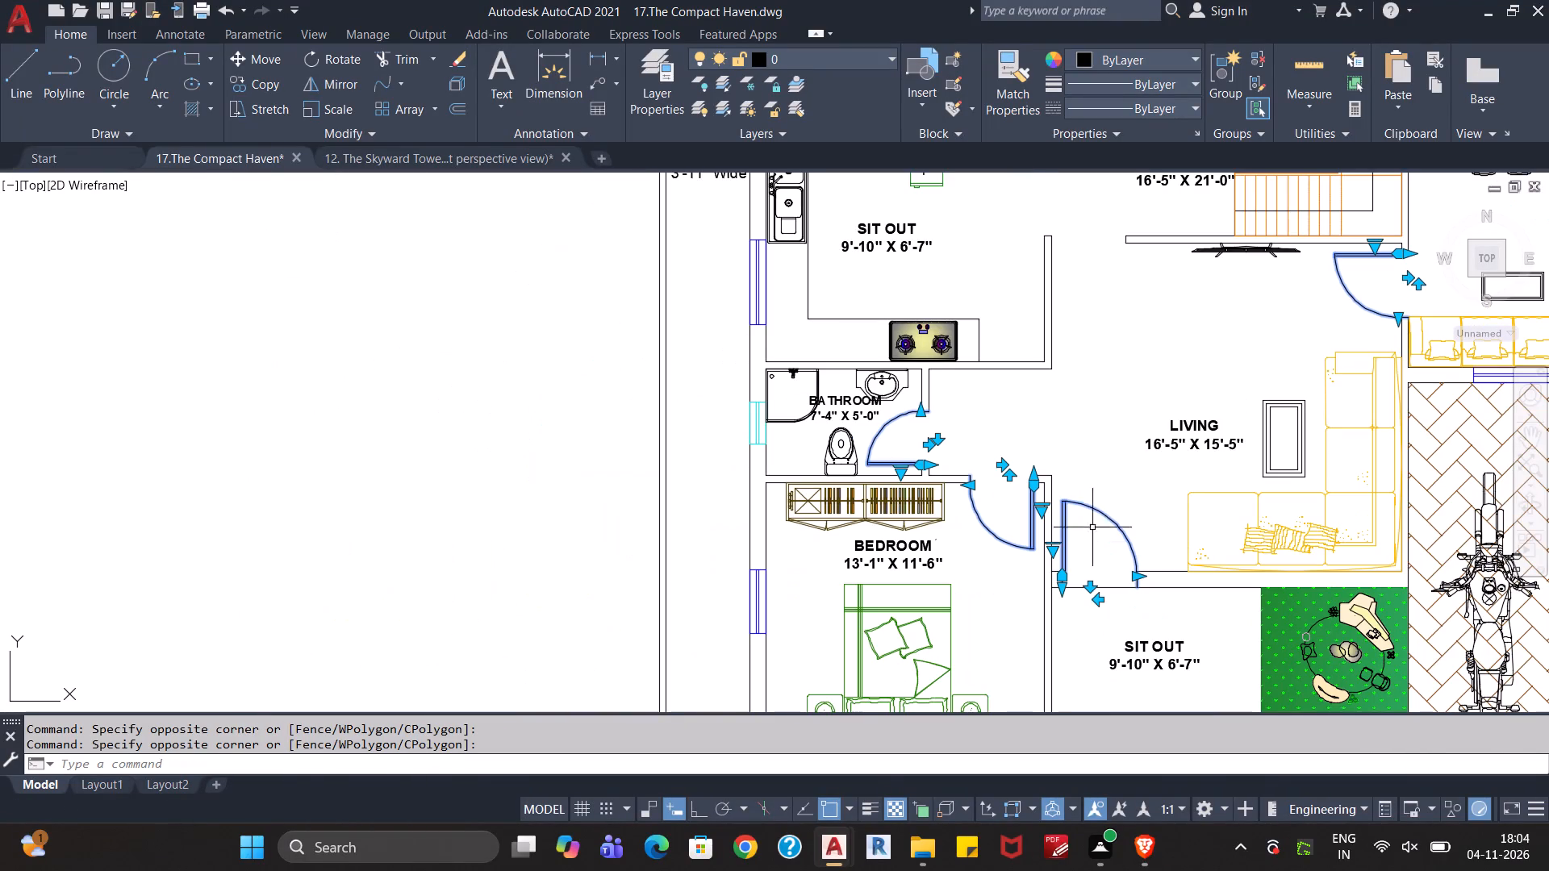
{"action": "middle_click_drag", "start_coordinate": [1082, 634], "coordinate": [1027, 433]}
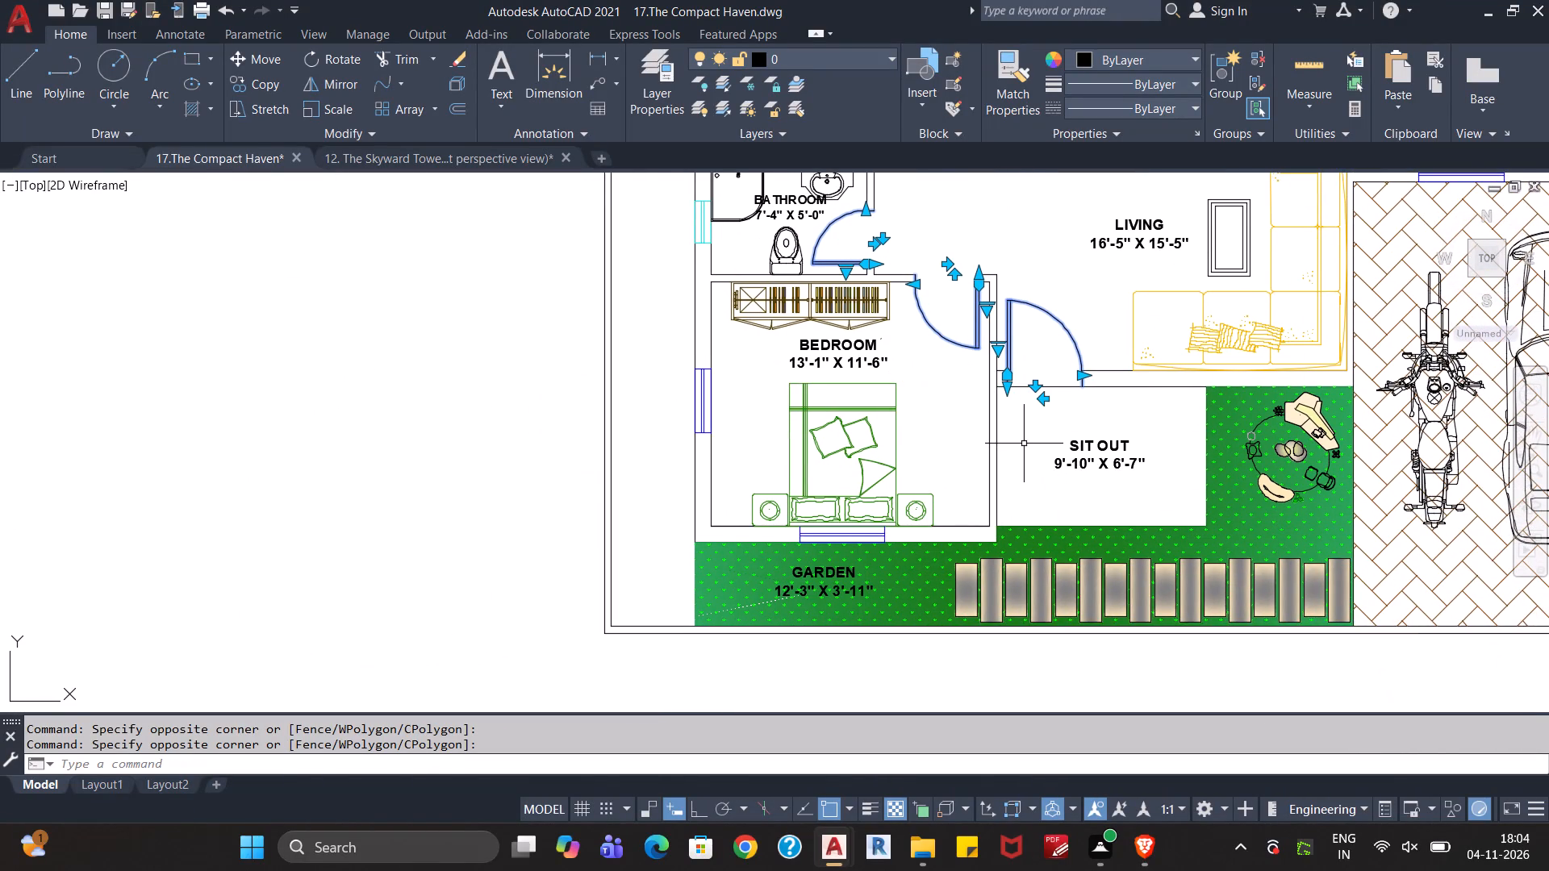
{"action": "middle_click_drag", "start_coordinate": [1025, 444], "coordinate": [776, 679]}
{"action": "middle_click_drag", "start_coordinate": [829, 415], "coordinate": [784, 540]}
{"action": "scroll", "coordinate": [780, 485], "scroll_direction": "down", "scroll_amount": 1}
{"action": "middle_click_drag", "start_coordinate": [779, 490], "coordinate": [738, 619]}
{"action": "middle_click_drag", "start_coordinate": [731, 402], "coordinate": [708, 550]}
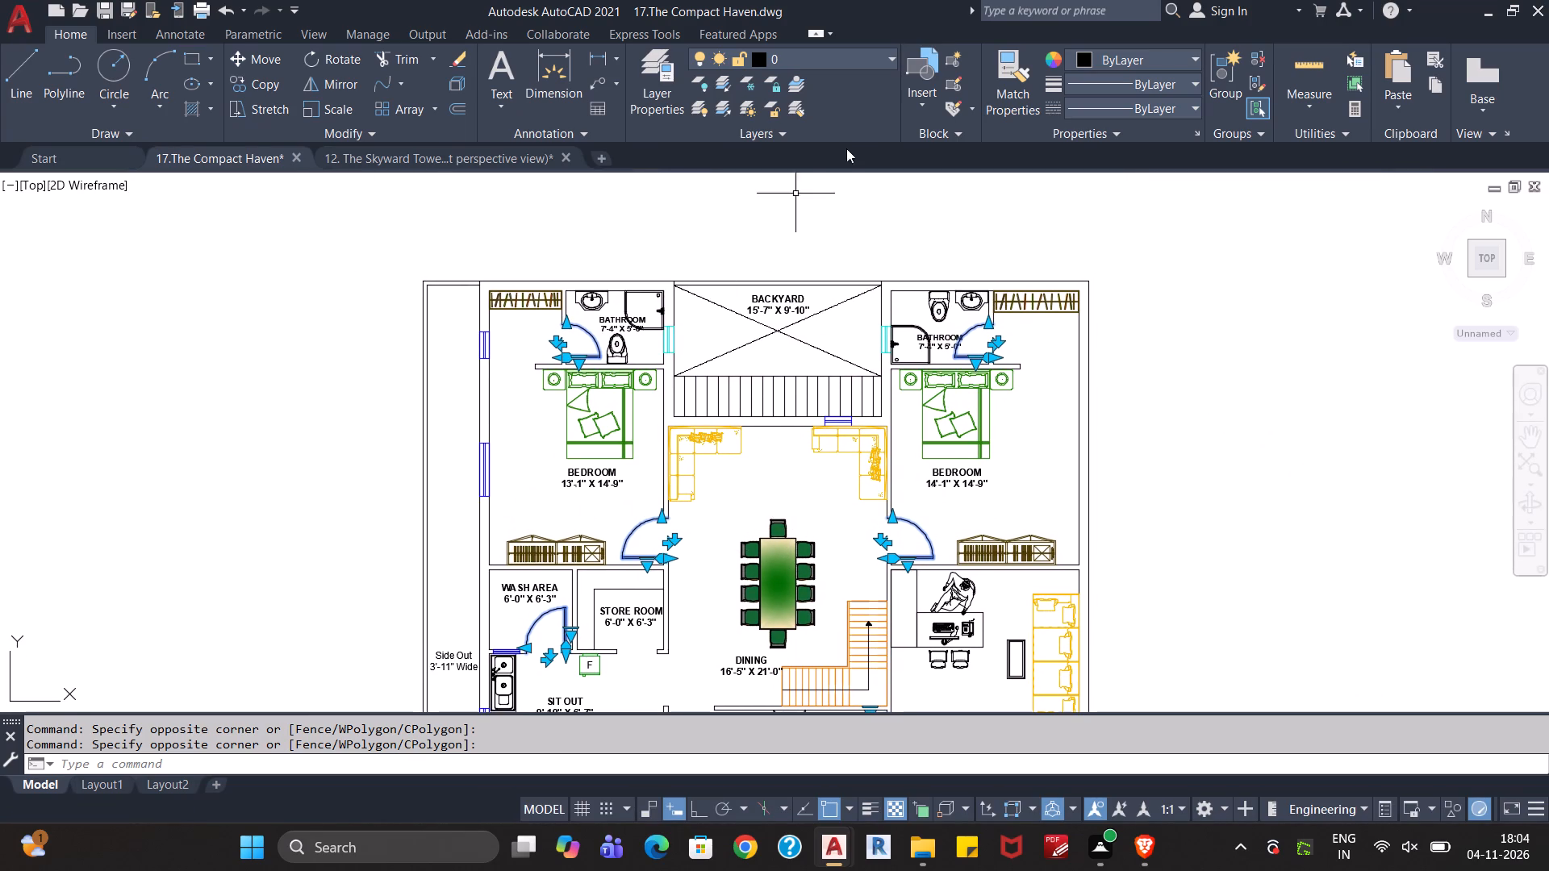
{"action": "left_click", "coordinate": [883, 61]}
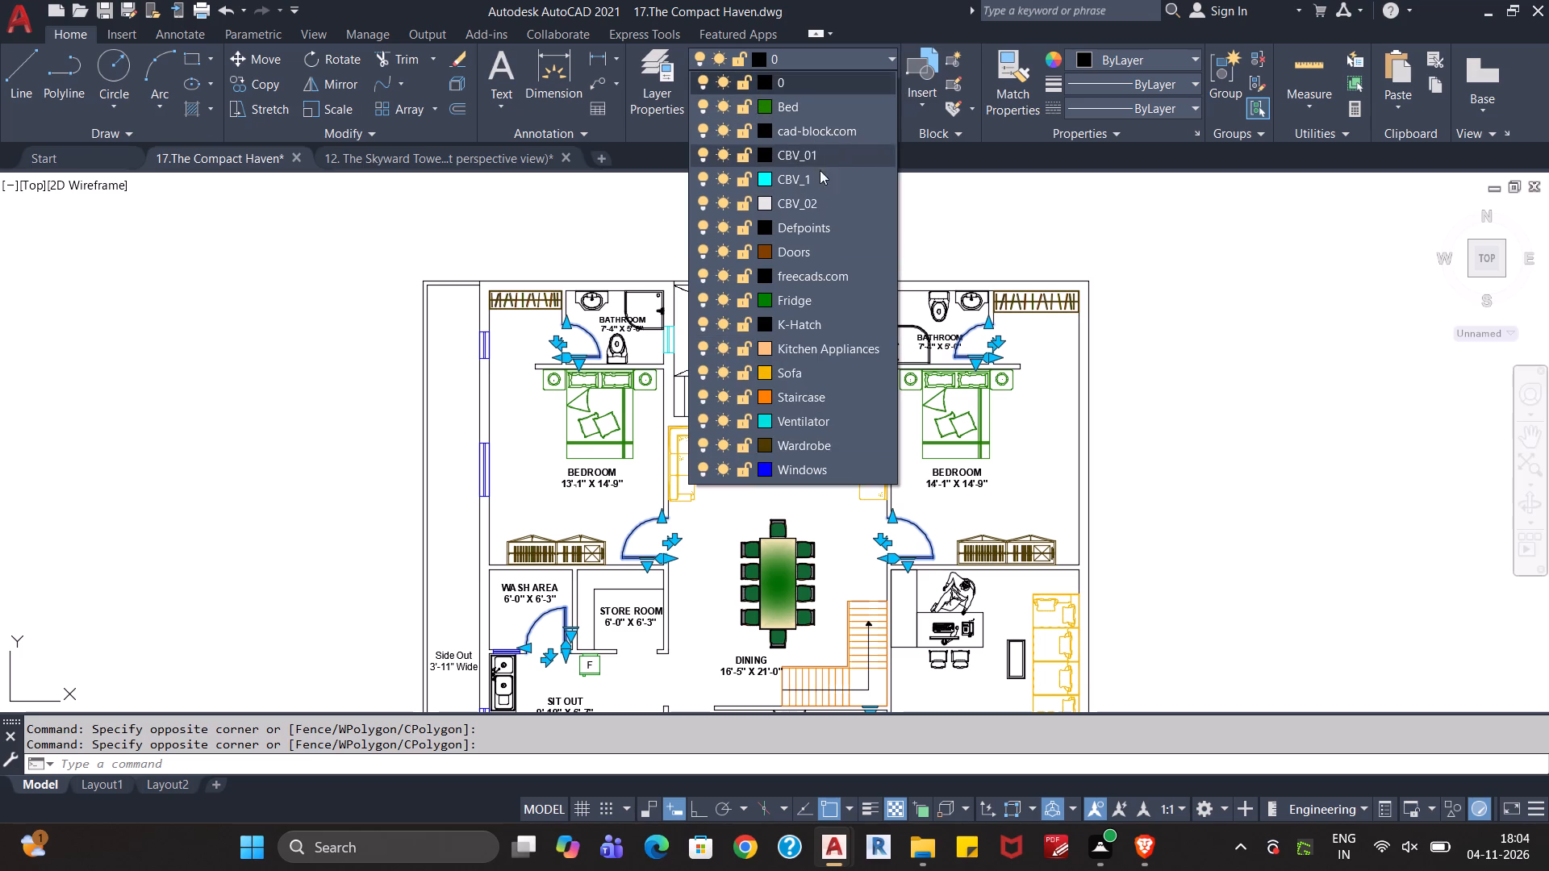
{"action": "left_click", "coordinate": [794, 254]}
{"action": "key", "text": "Escape"}
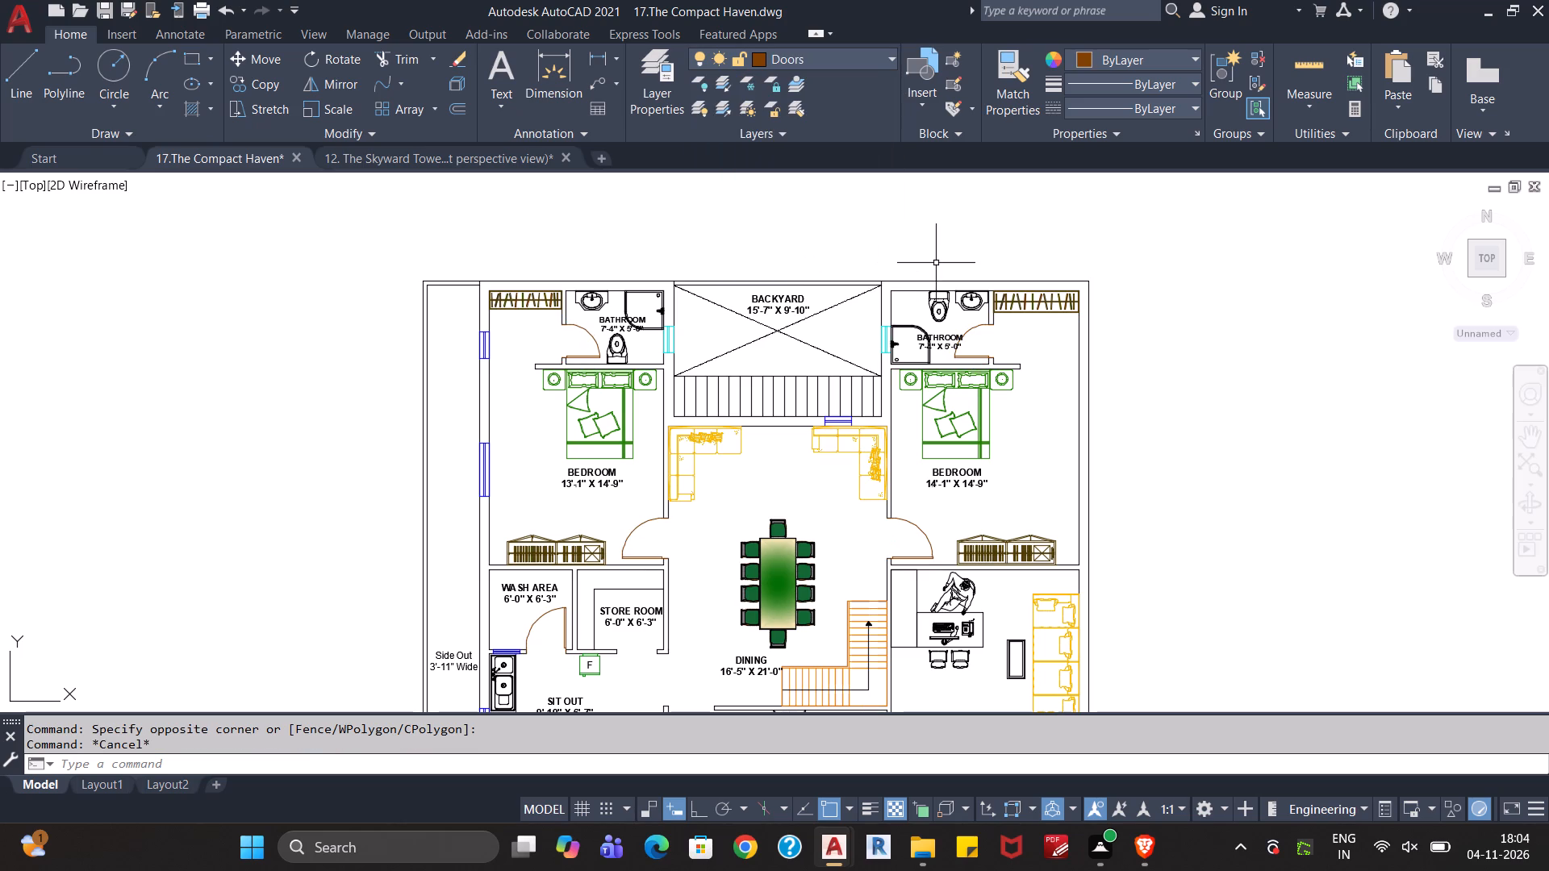
Examine the full floor plan from the rear bathrooms to the front garden to check the recoloured doors and remaining fittings.
{"action": "middle_click_drag", "start_coordinate": [1038, 424], "coordinate": [1031, 361]}
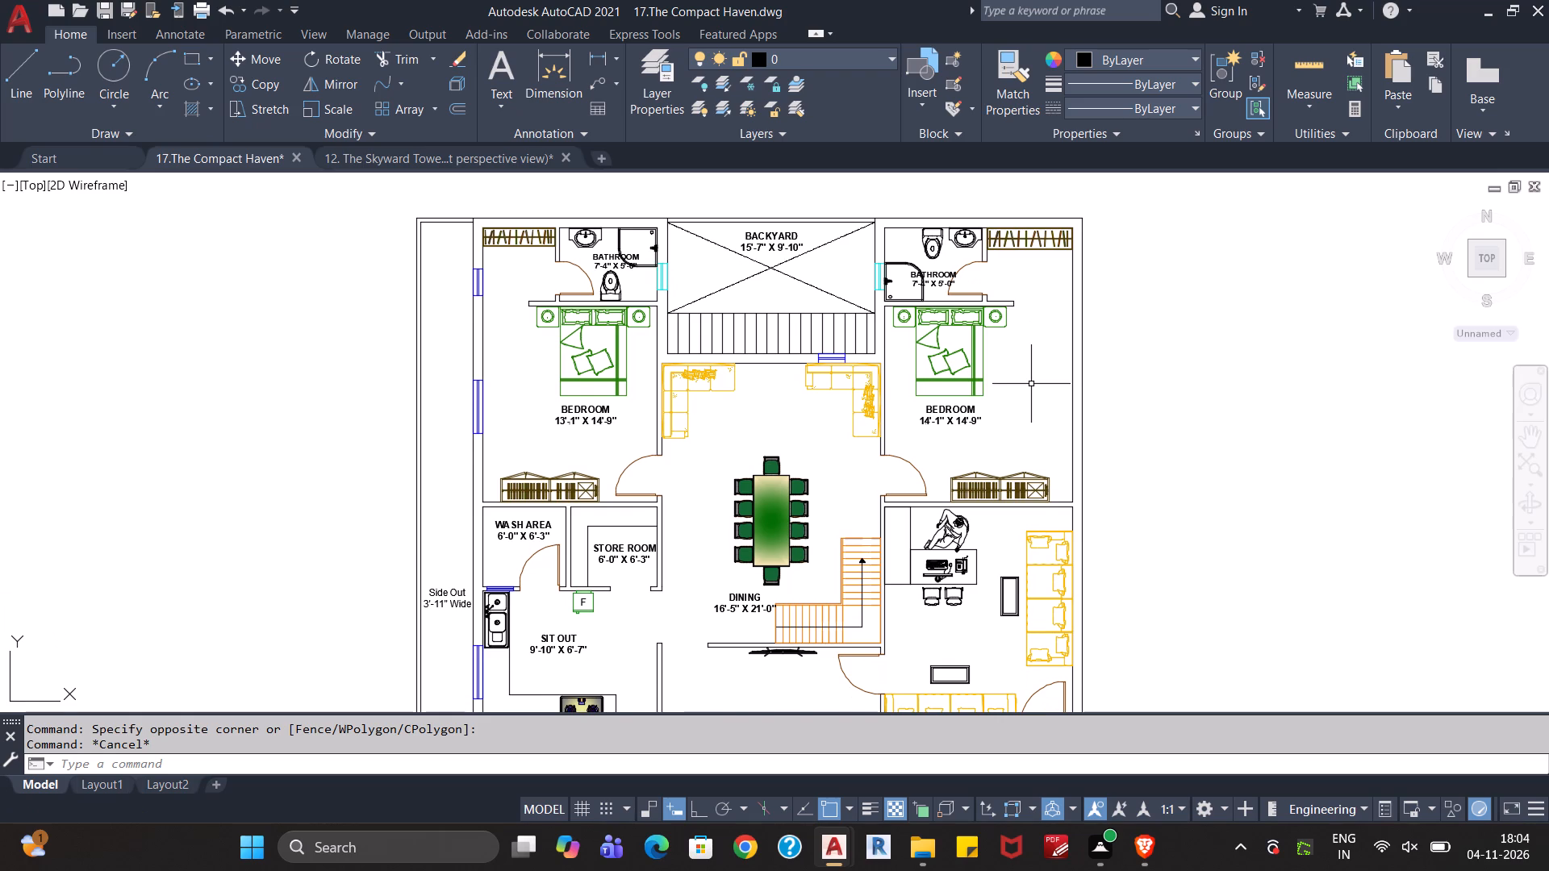
{"action": "scroll", "coordinate": [1031, 384], "scroll_direction": "down", "scroll_amount": 1}
{"action": "middle_click", "coordinate": [1028, 396]}
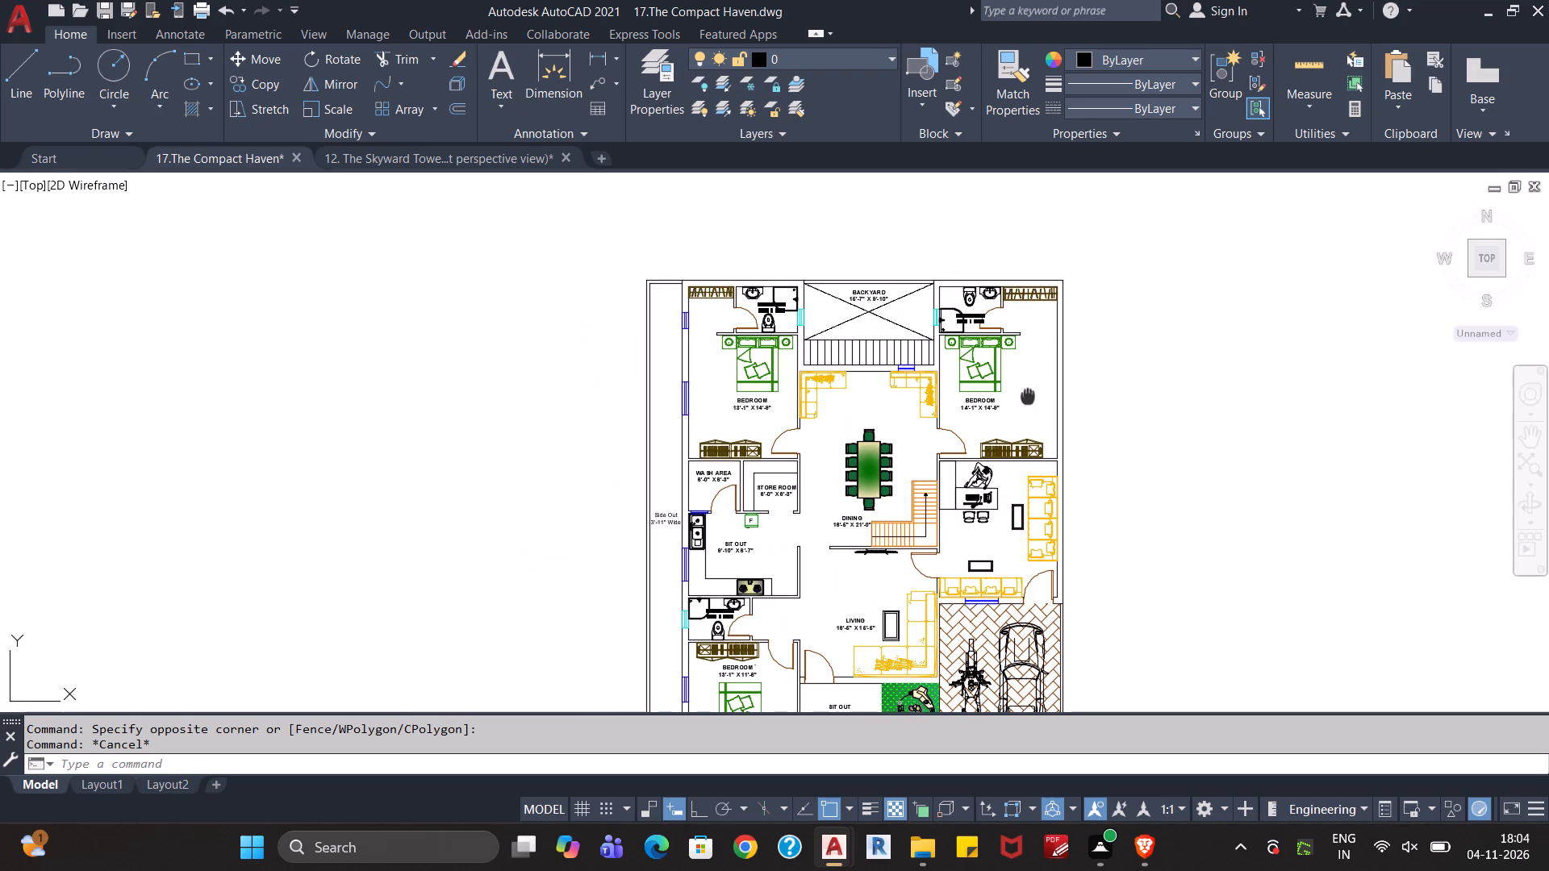
{"action": "key", "text": "Escape"}
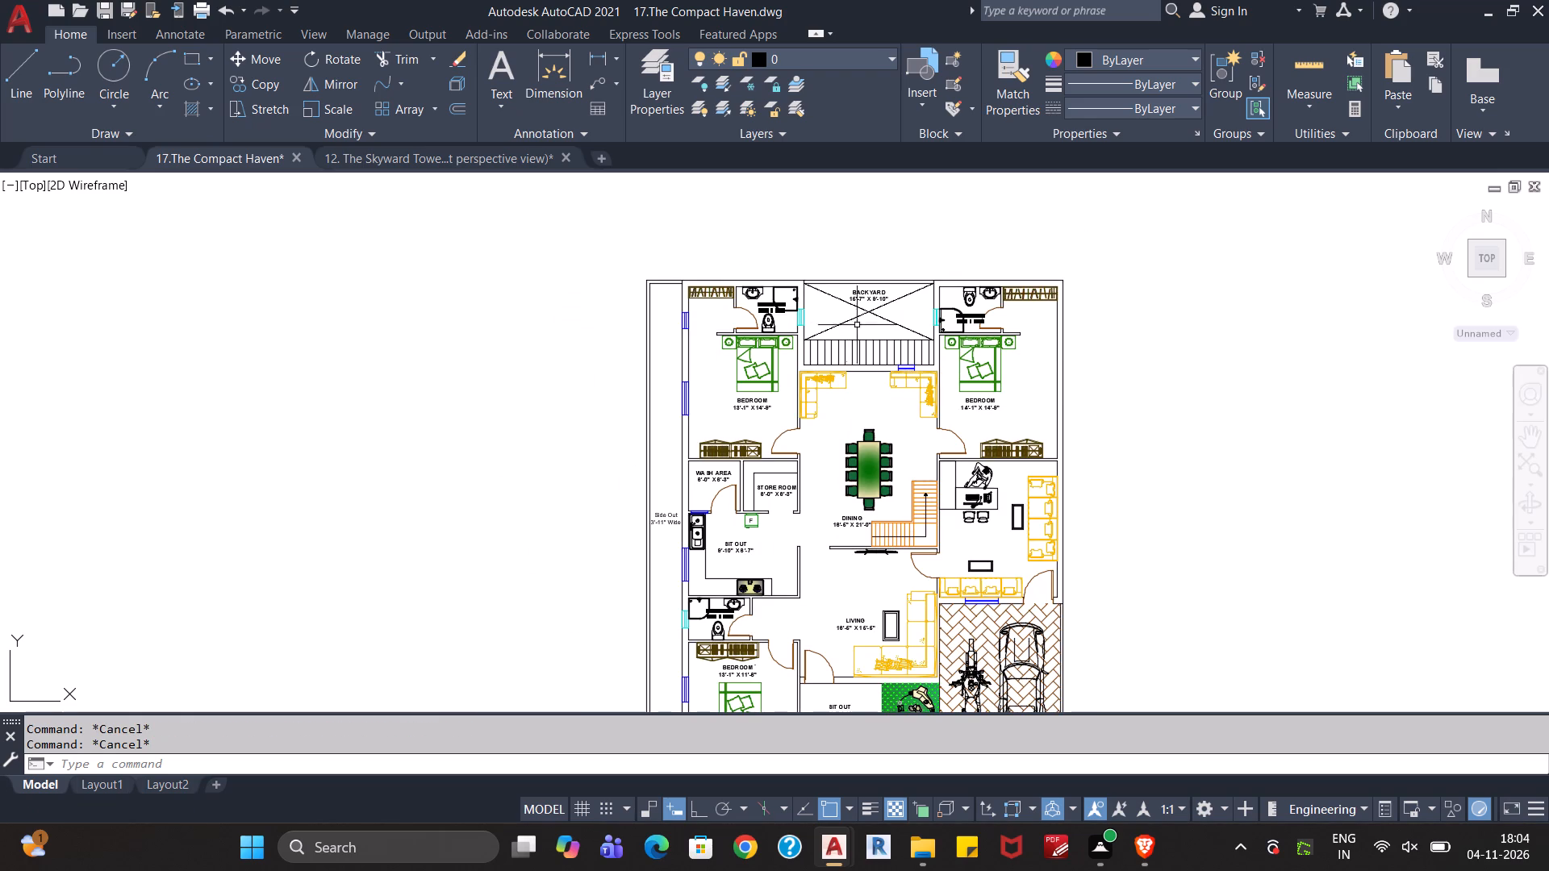
{"action": "left_click", "coordinate": [776, 298]}
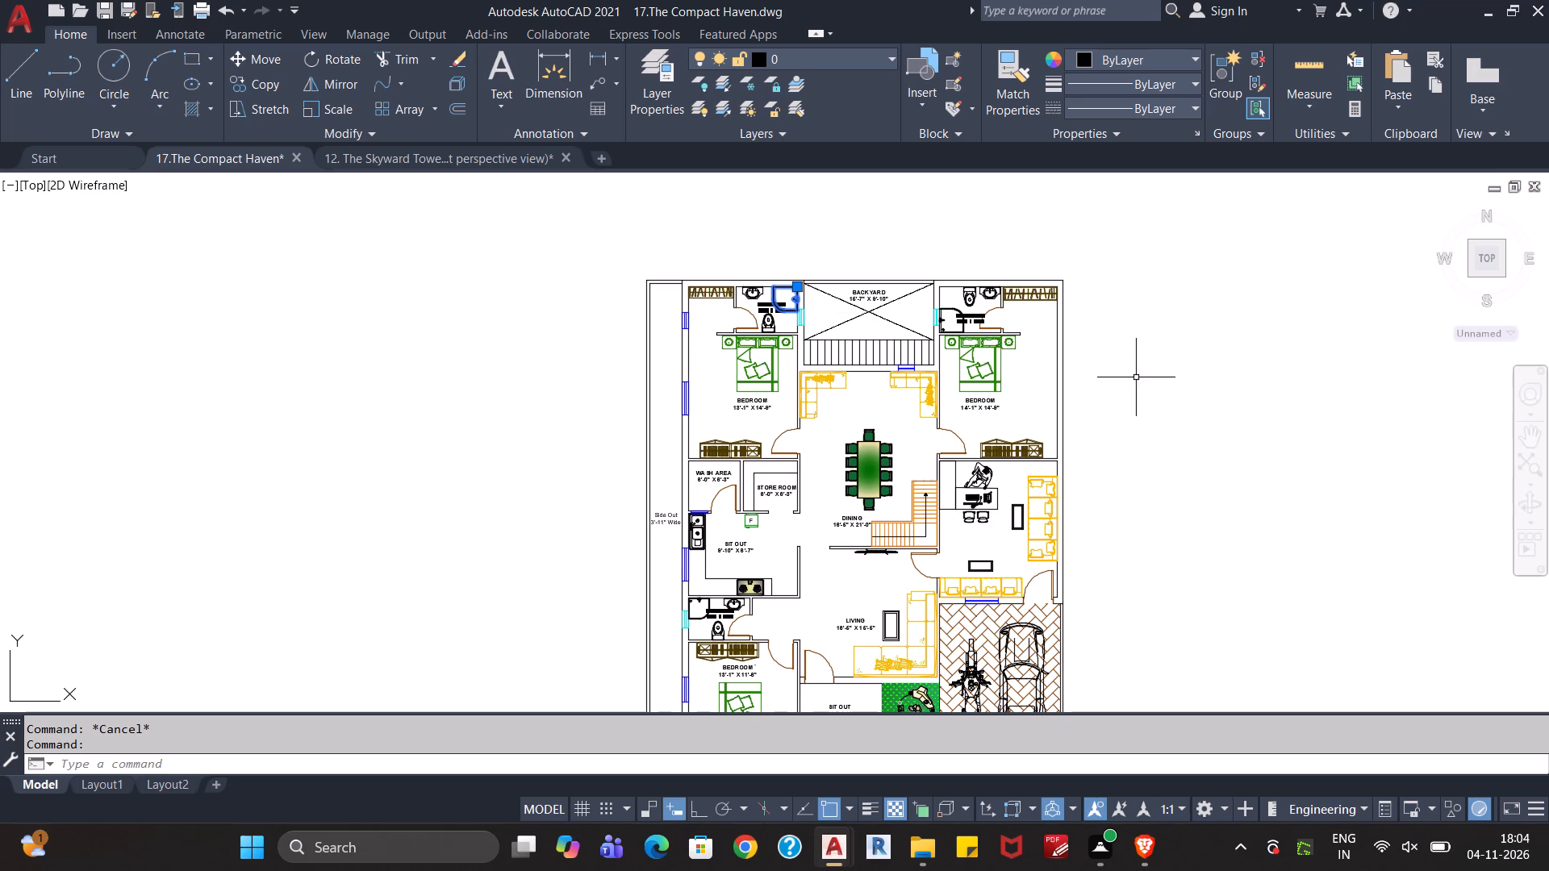
{"action": "key", "text": "Escape"}
{"action": "middle_click_drag", "start_coordinate": [1174, 443], "coordinate": [1125, 377]}
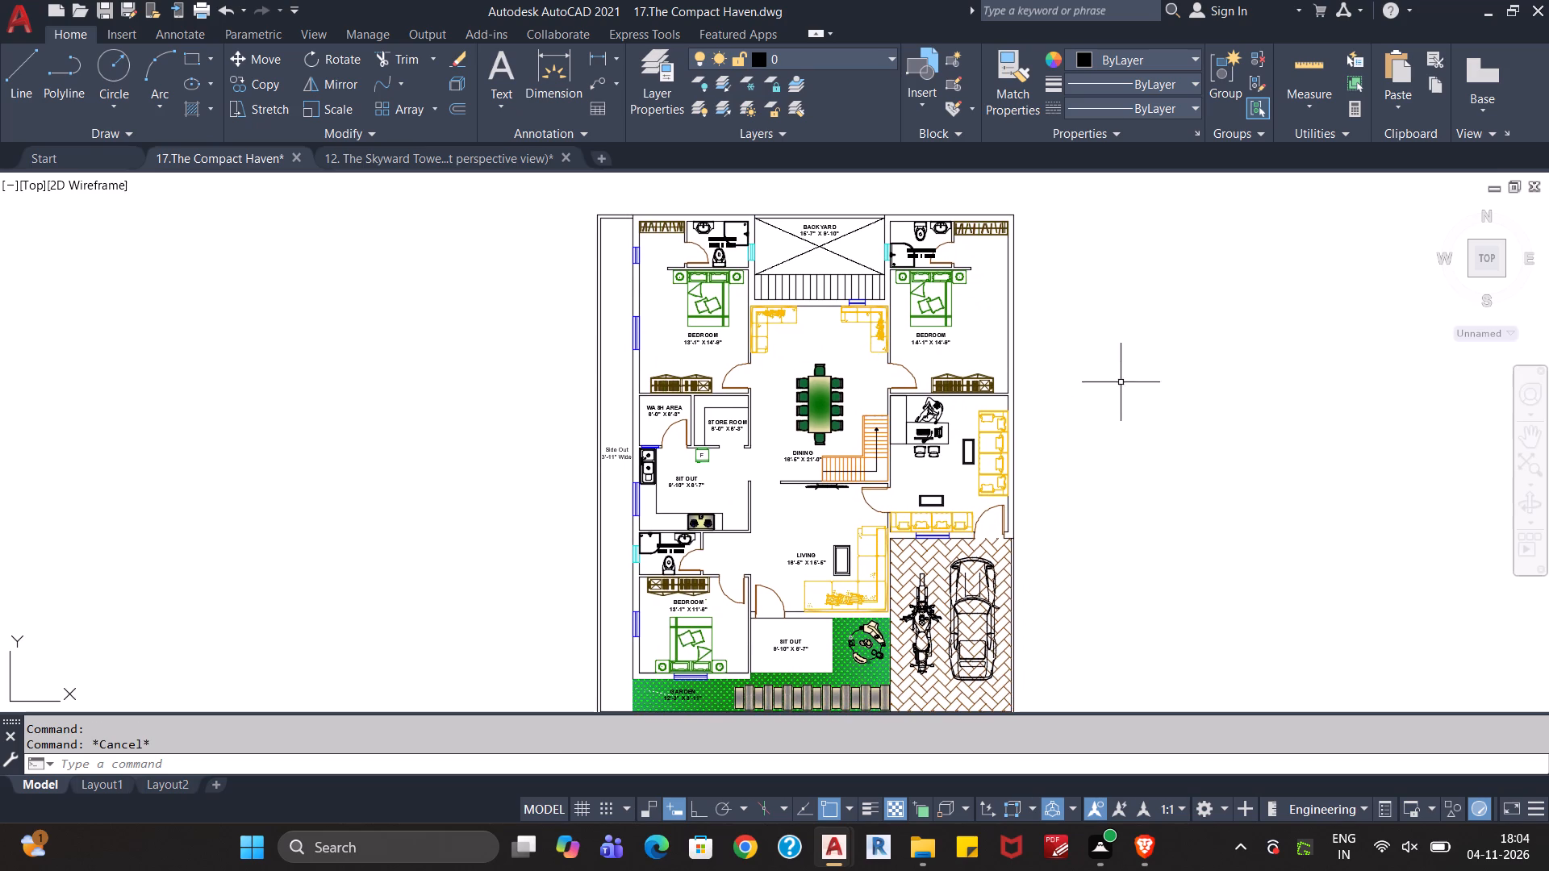
{"action": "middle_click_drag", "start_coordinate": [1106, 501], "coordinate": [1140, 344]}
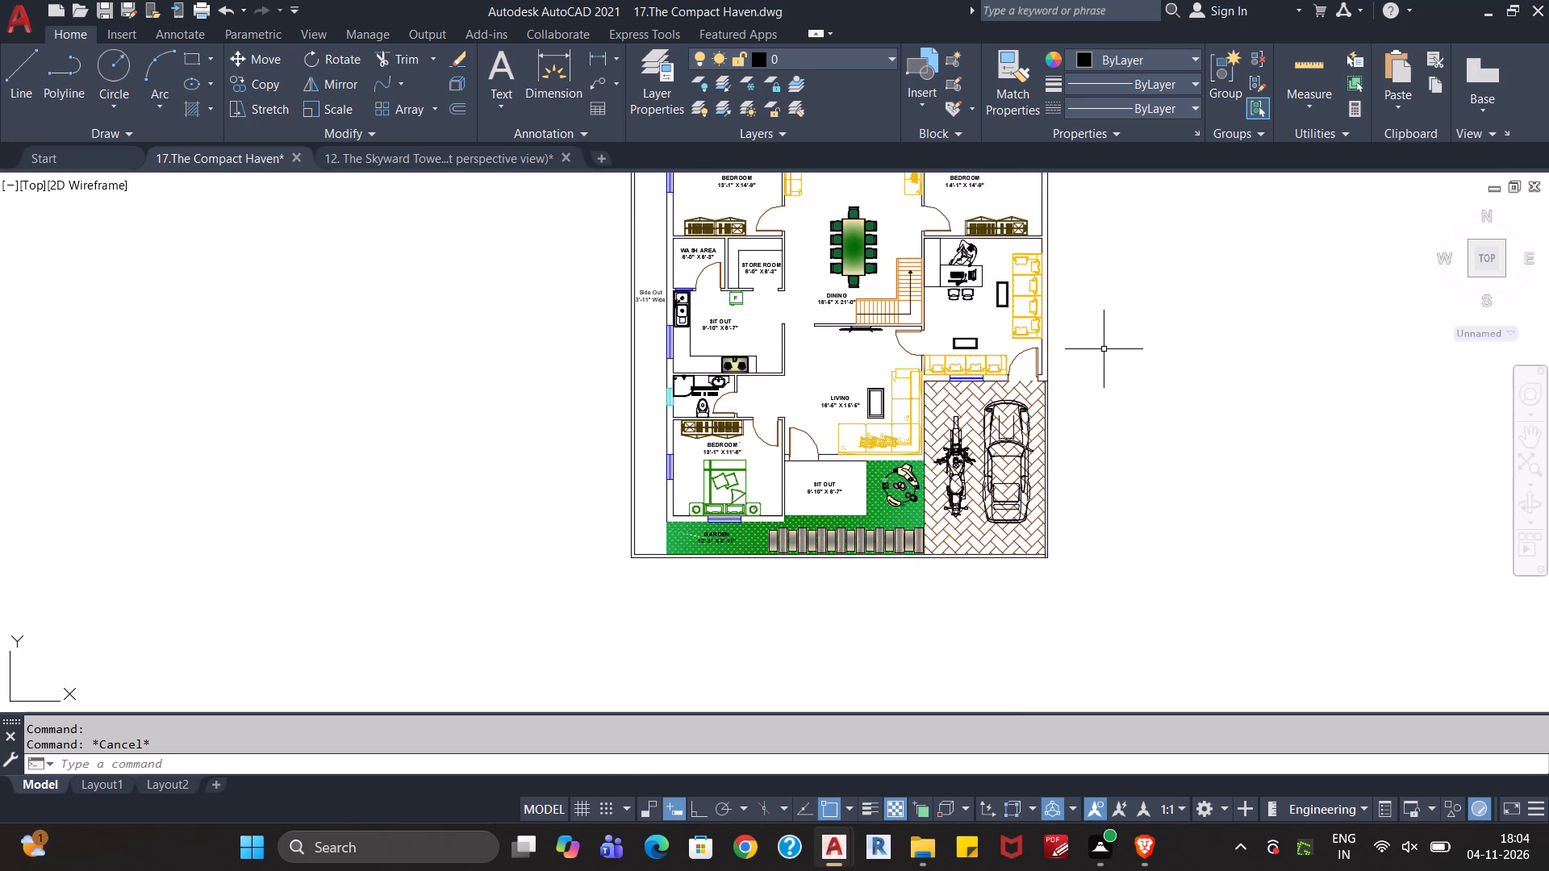
{"action": "middle_click_drag", "start_coordinate": [1109, 335], "coordinate": [1137, 415]}
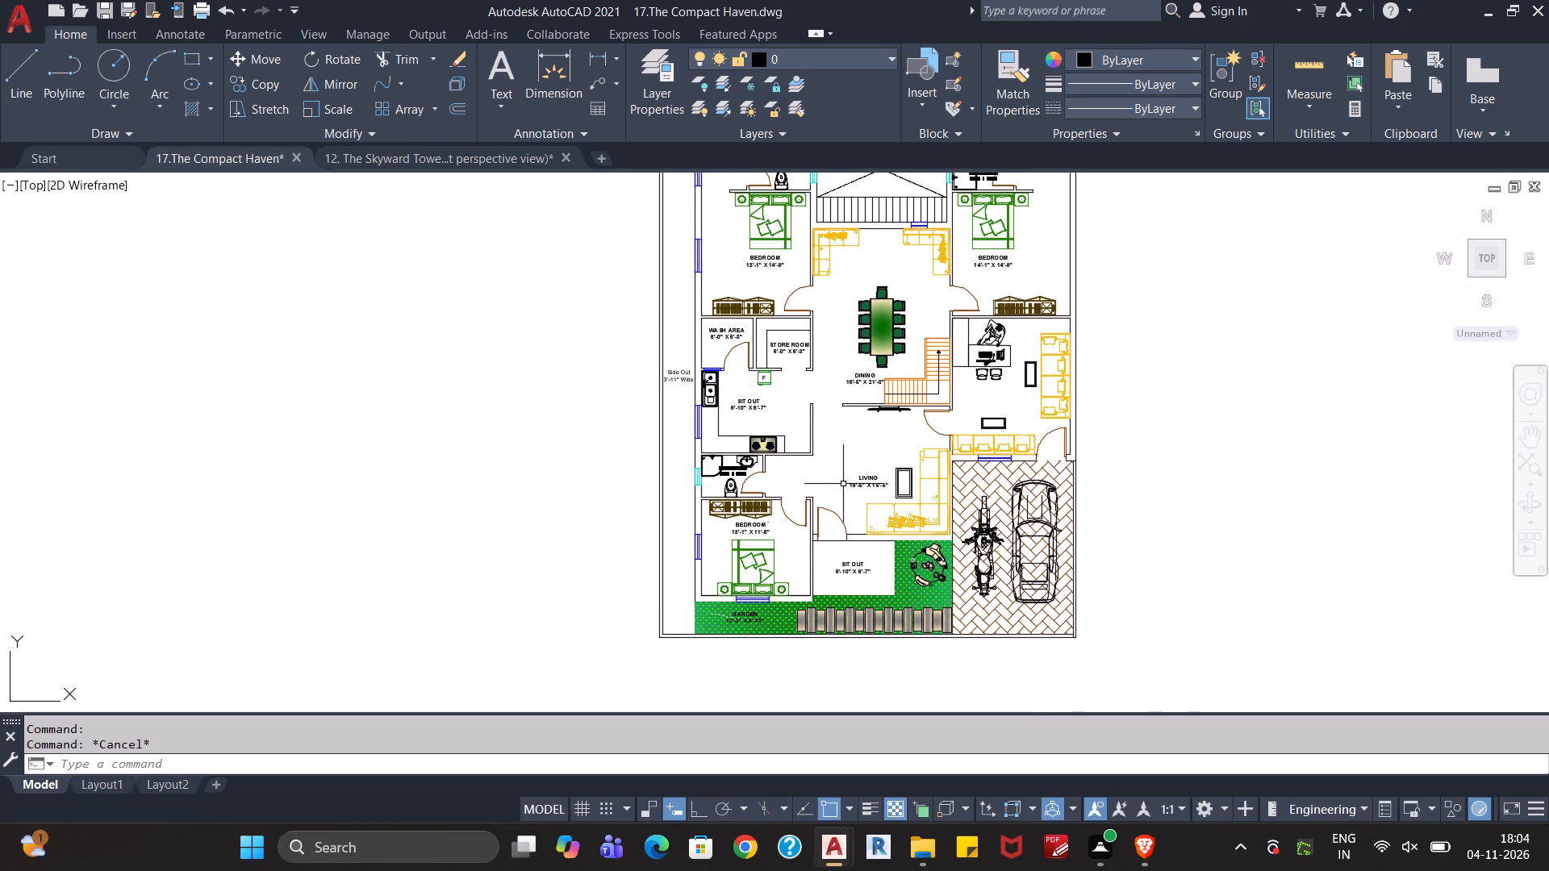
{"action": "scroll", "coordinate": [846, 469], "scroll_direction": "up", "scroll_amount": 2}
Save the drawing.
{"action": "key", "text": "ctrl+s"}
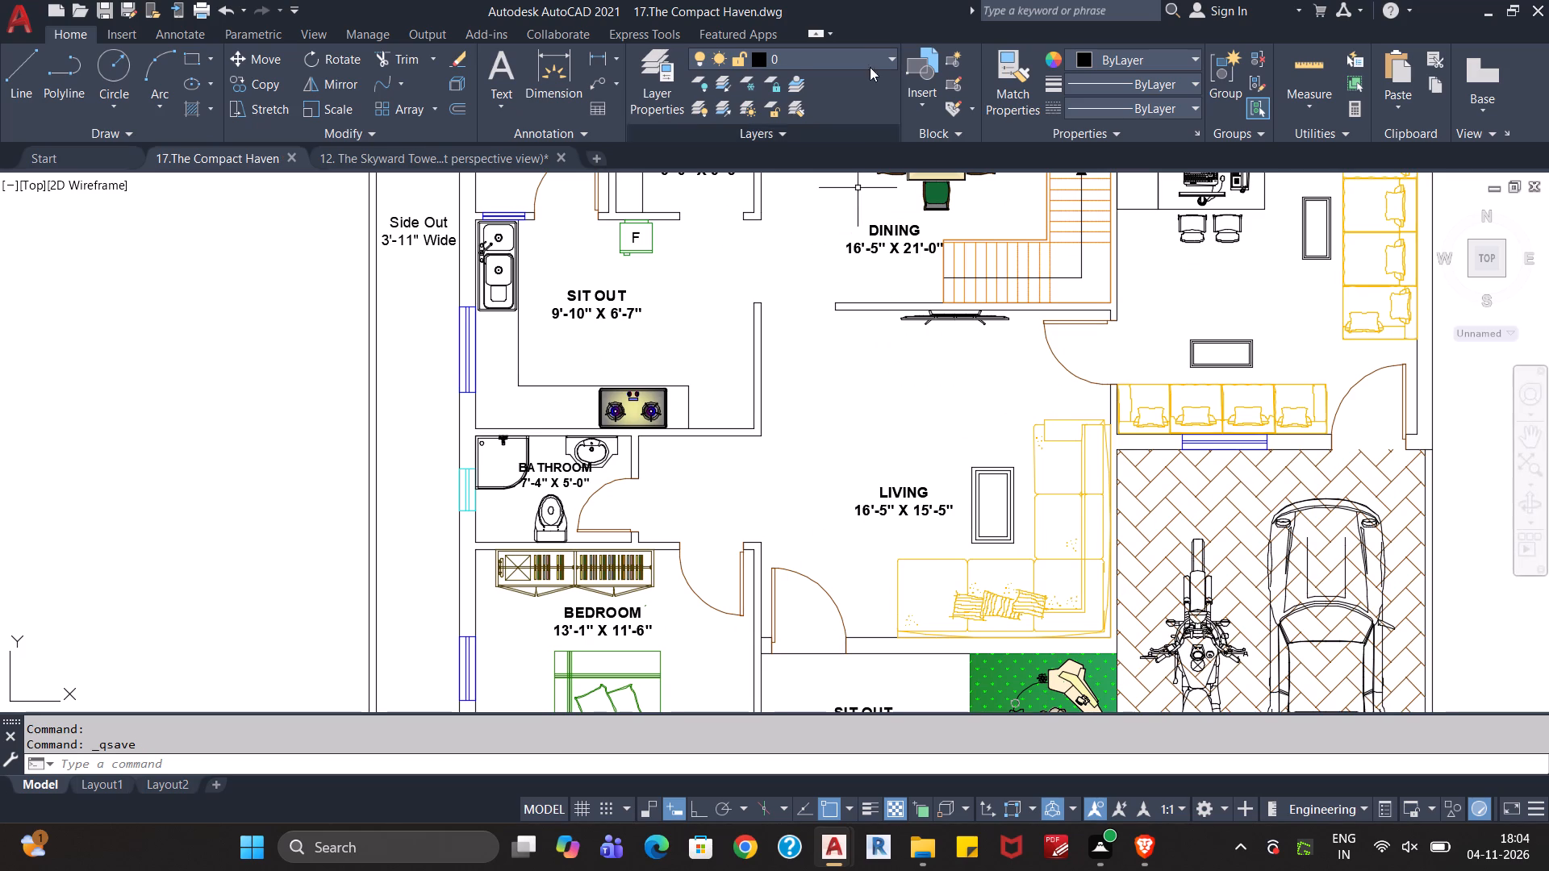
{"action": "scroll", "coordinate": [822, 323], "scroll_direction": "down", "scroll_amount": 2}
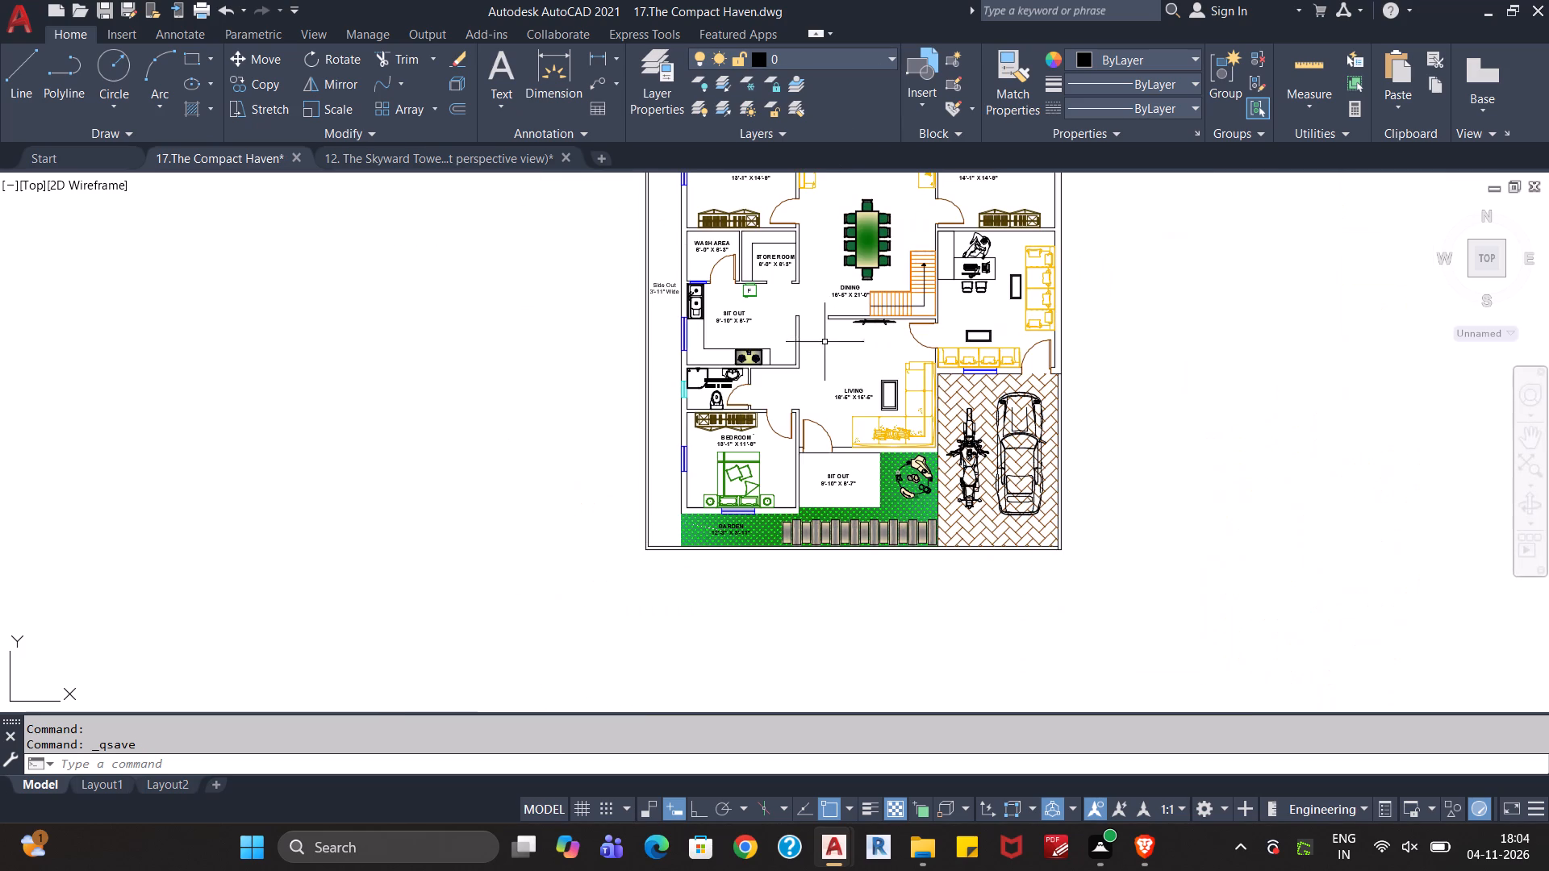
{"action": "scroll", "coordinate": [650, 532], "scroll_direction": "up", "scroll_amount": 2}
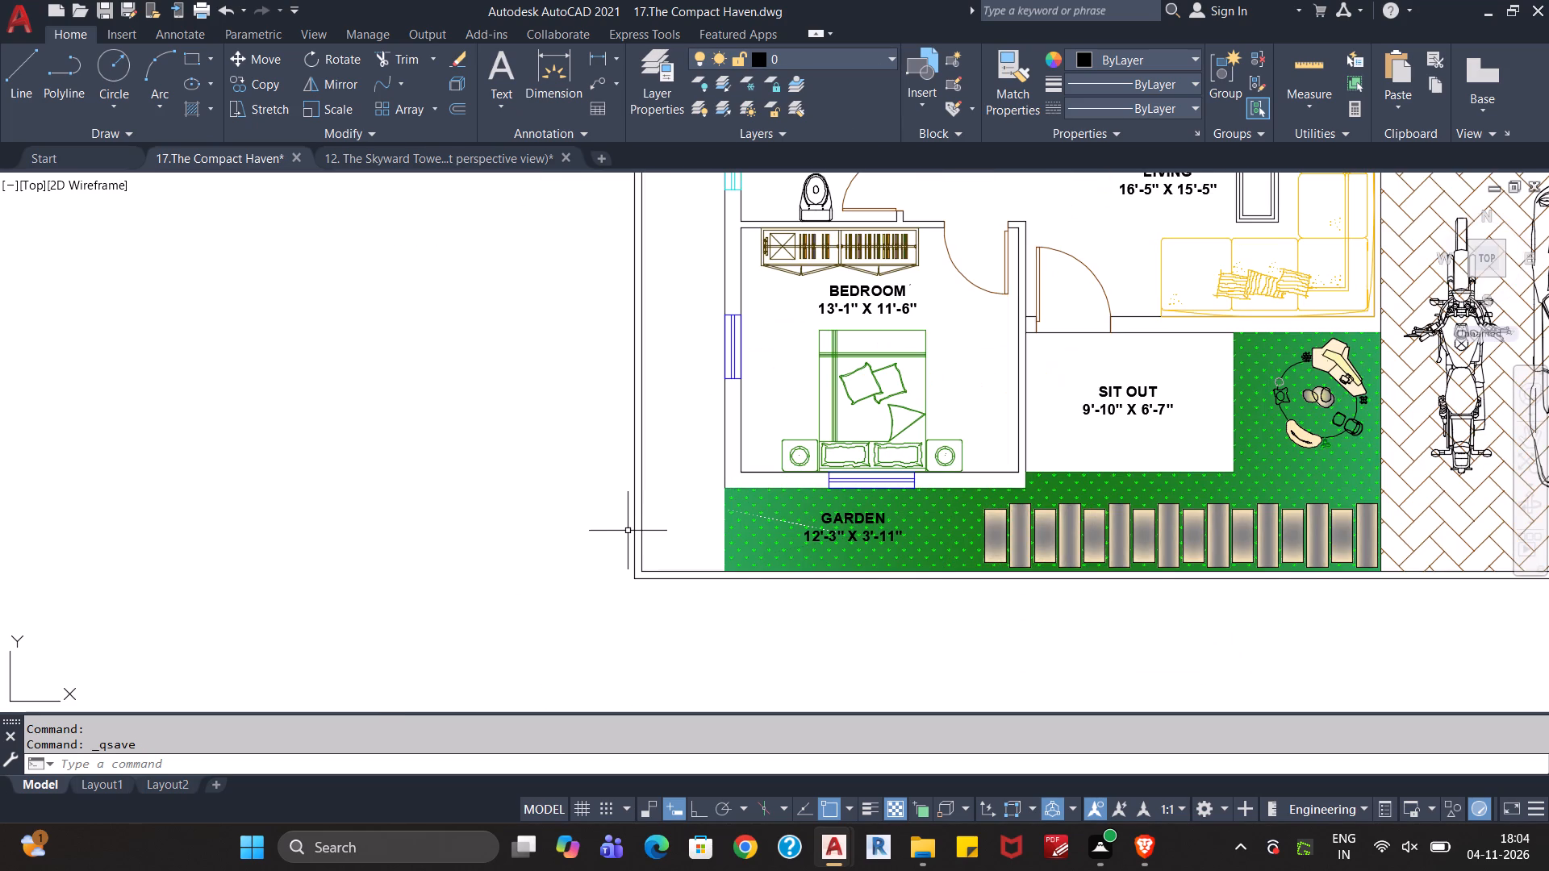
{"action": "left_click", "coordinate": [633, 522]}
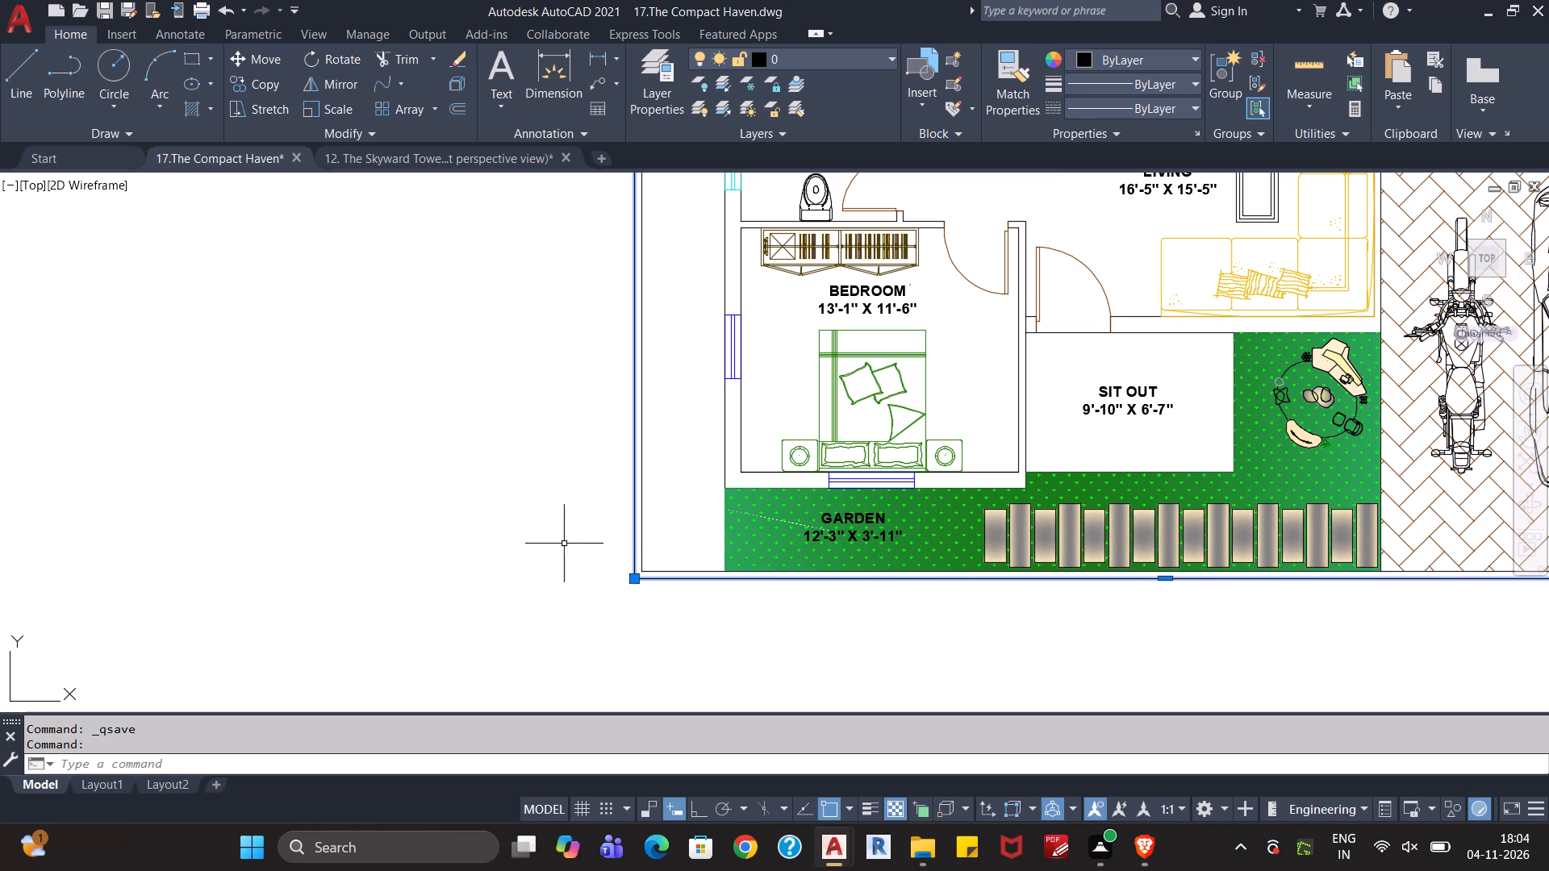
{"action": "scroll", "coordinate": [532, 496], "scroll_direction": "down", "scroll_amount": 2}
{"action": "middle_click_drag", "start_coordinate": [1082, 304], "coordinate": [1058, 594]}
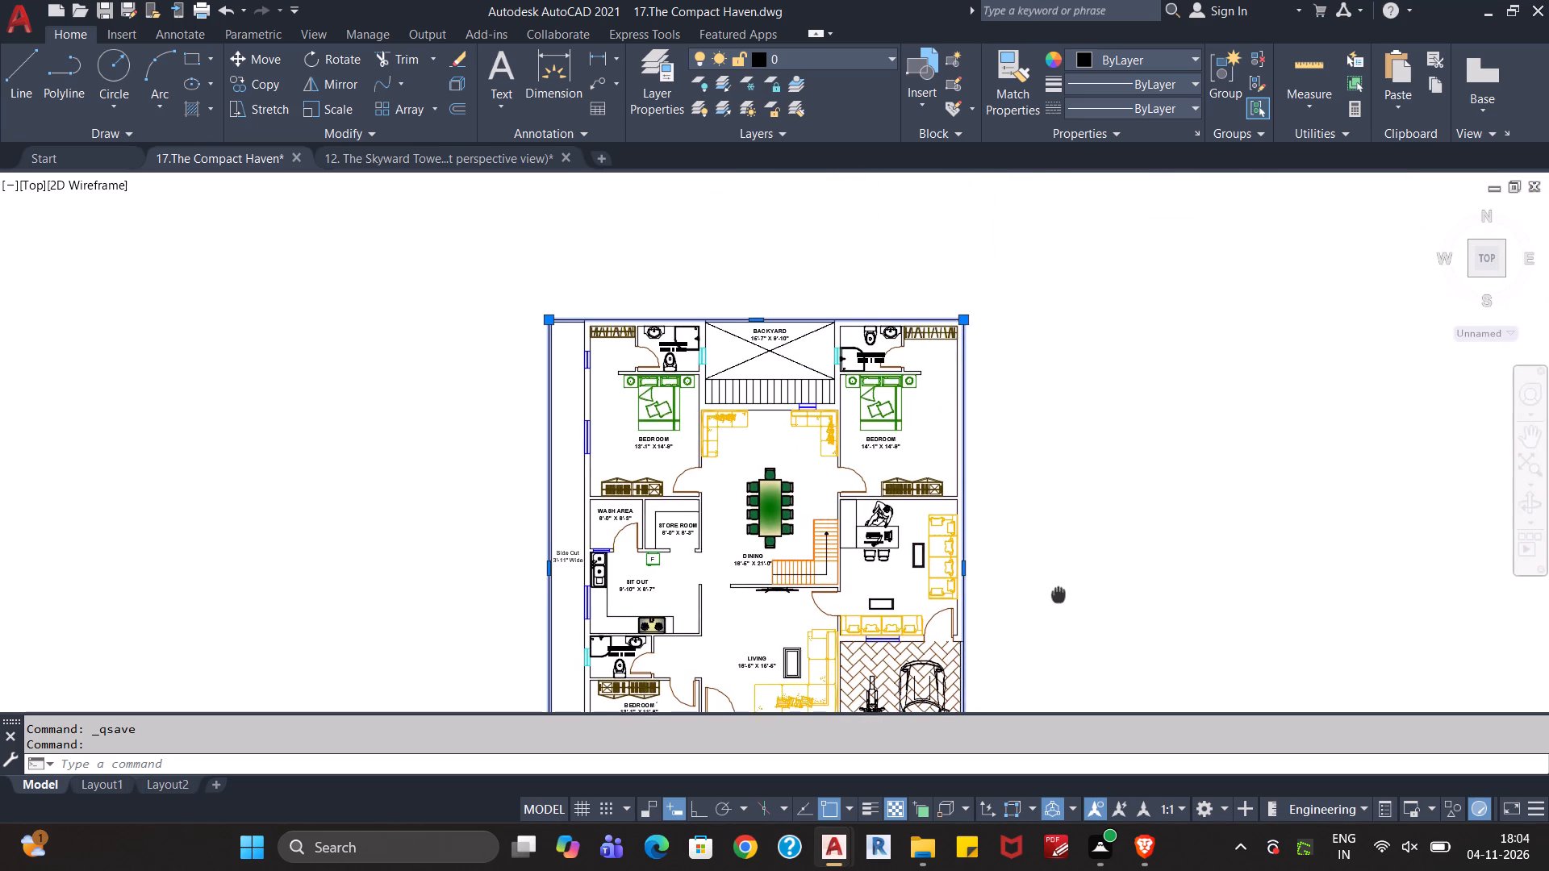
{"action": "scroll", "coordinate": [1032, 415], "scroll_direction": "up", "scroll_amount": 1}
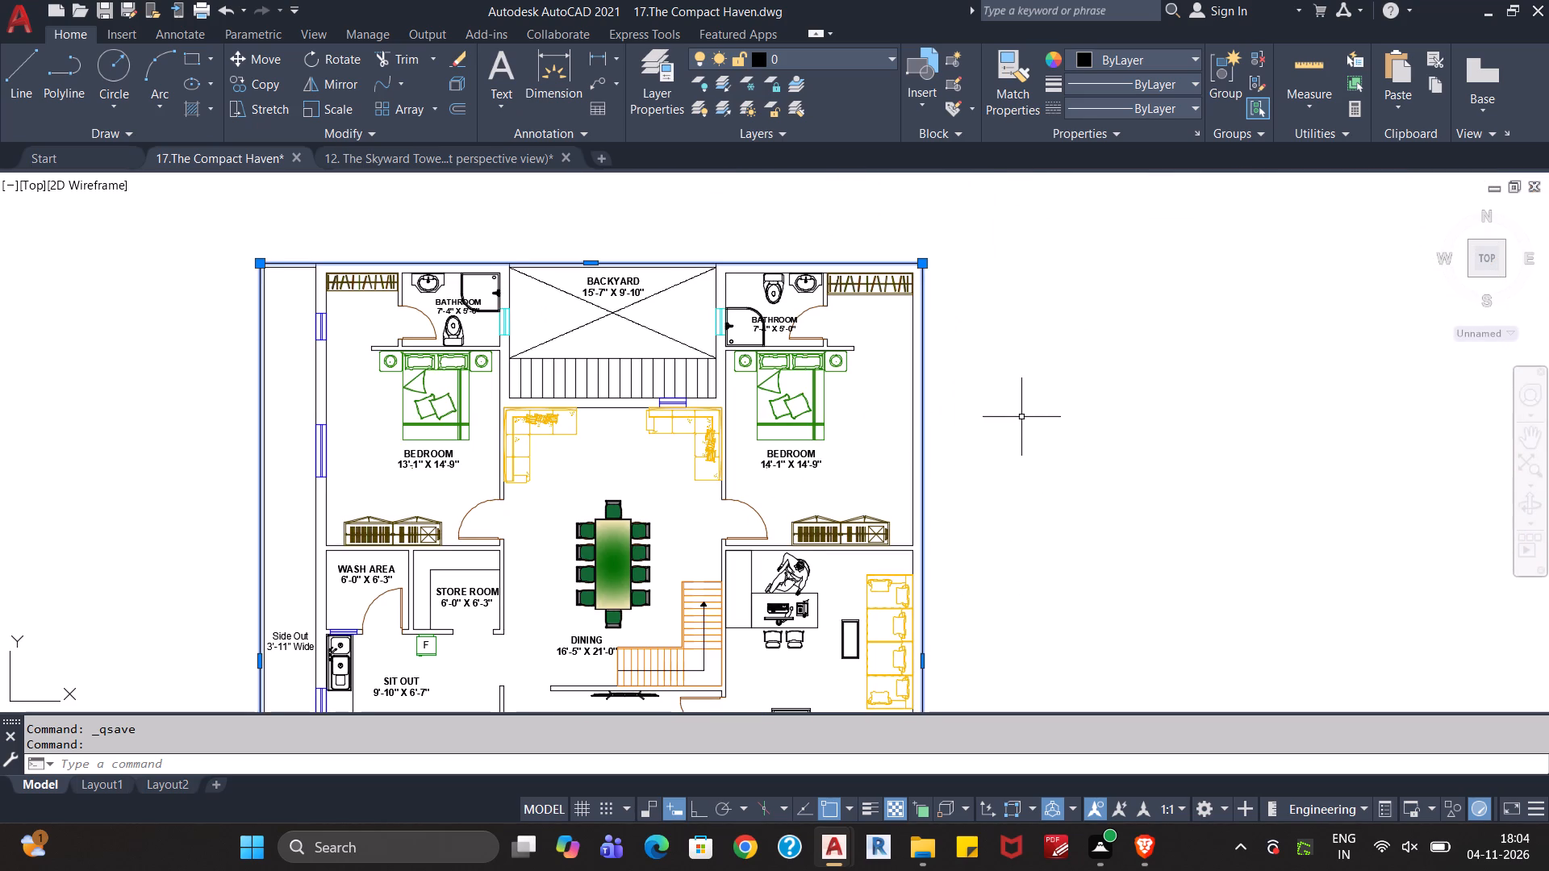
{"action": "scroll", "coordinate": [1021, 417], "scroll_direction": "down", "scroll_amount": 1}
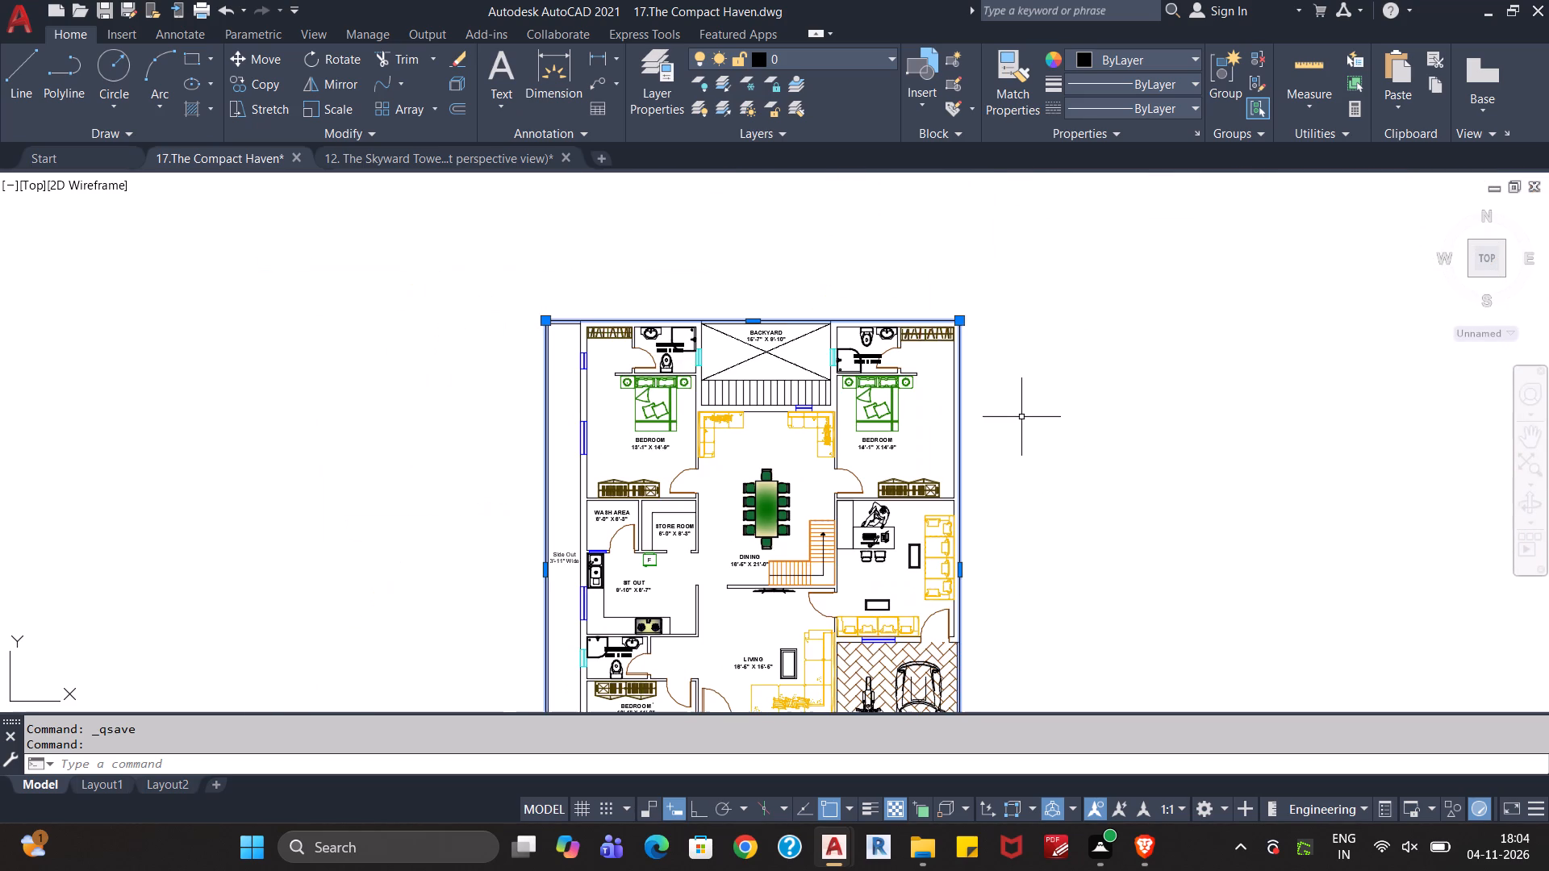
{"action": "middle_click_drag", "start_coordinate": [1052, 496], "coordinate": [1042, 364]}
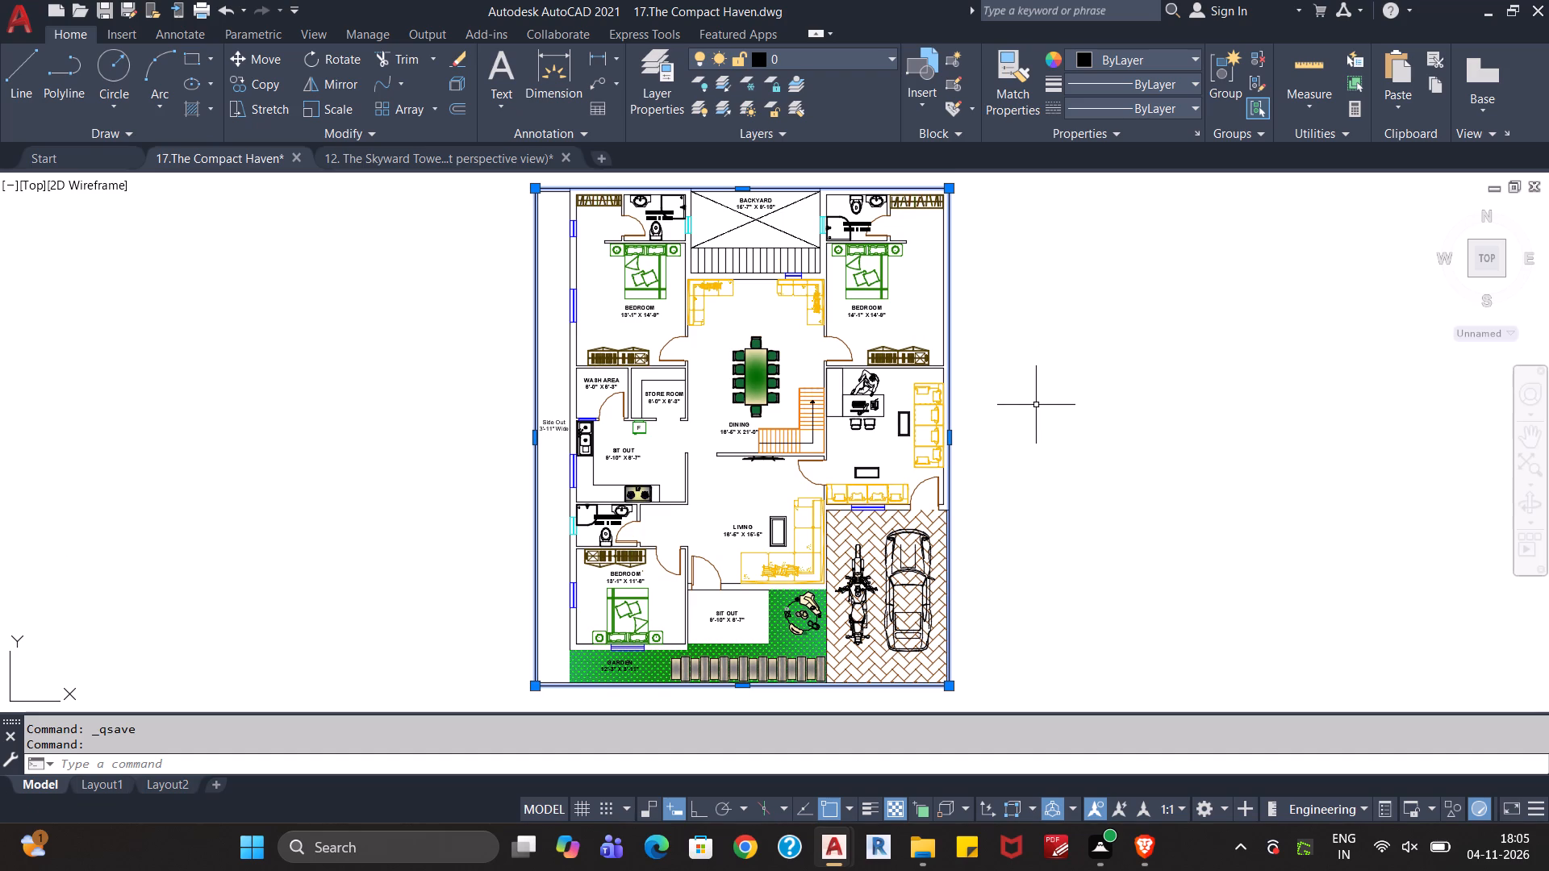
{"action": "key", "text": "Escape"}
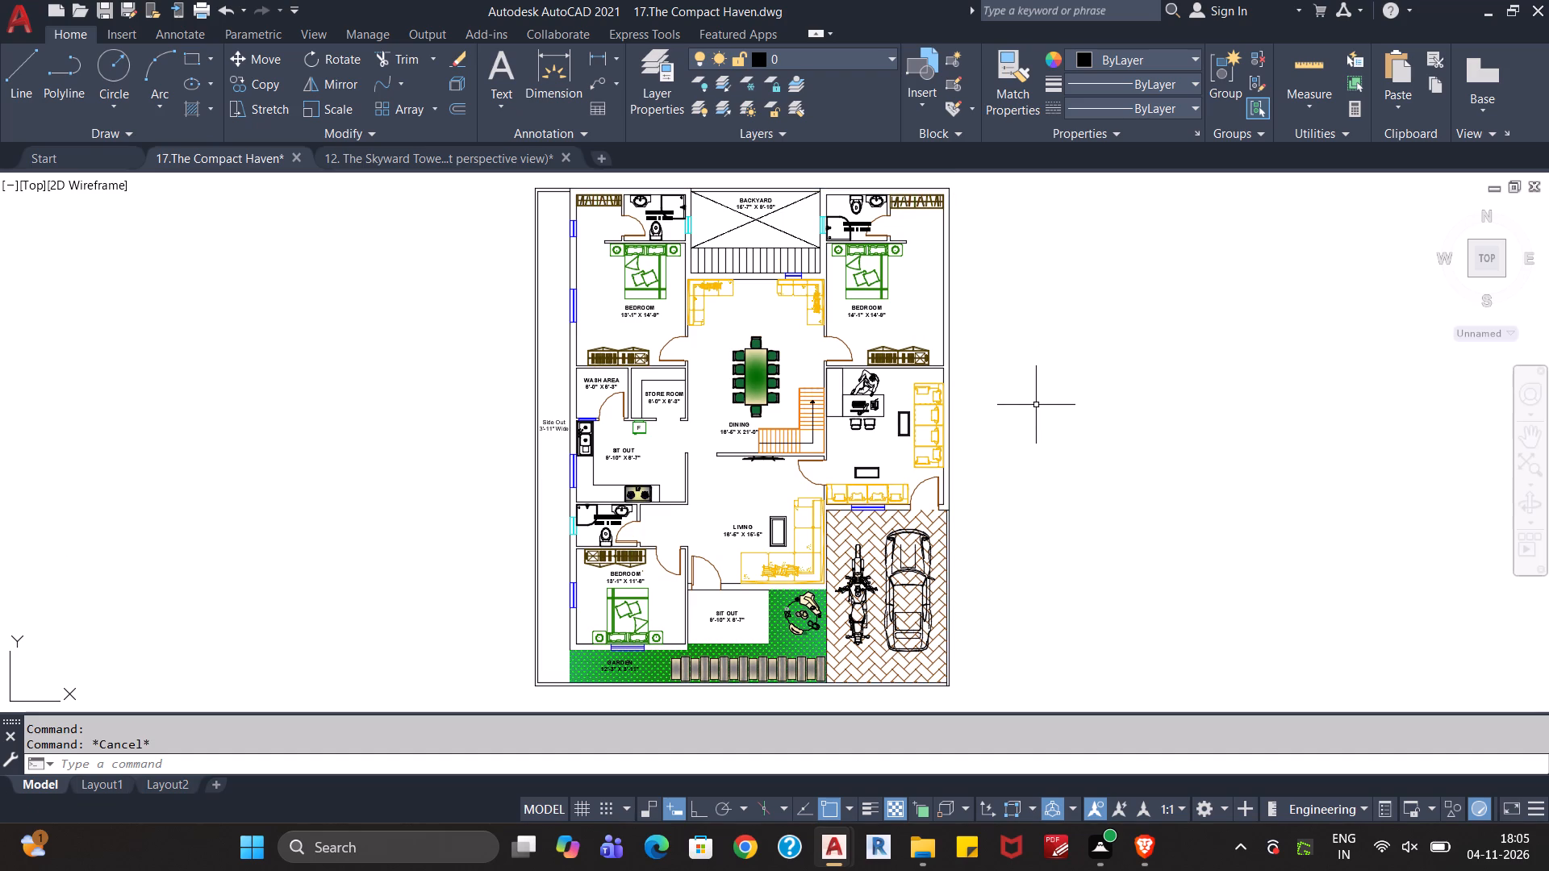
Explode the outermost boundary rectangle around the plot into separate lines.
{"action": "middle_click_drag", "start_coordinate": [1079, 359], "coordinate": [1078, 511]}
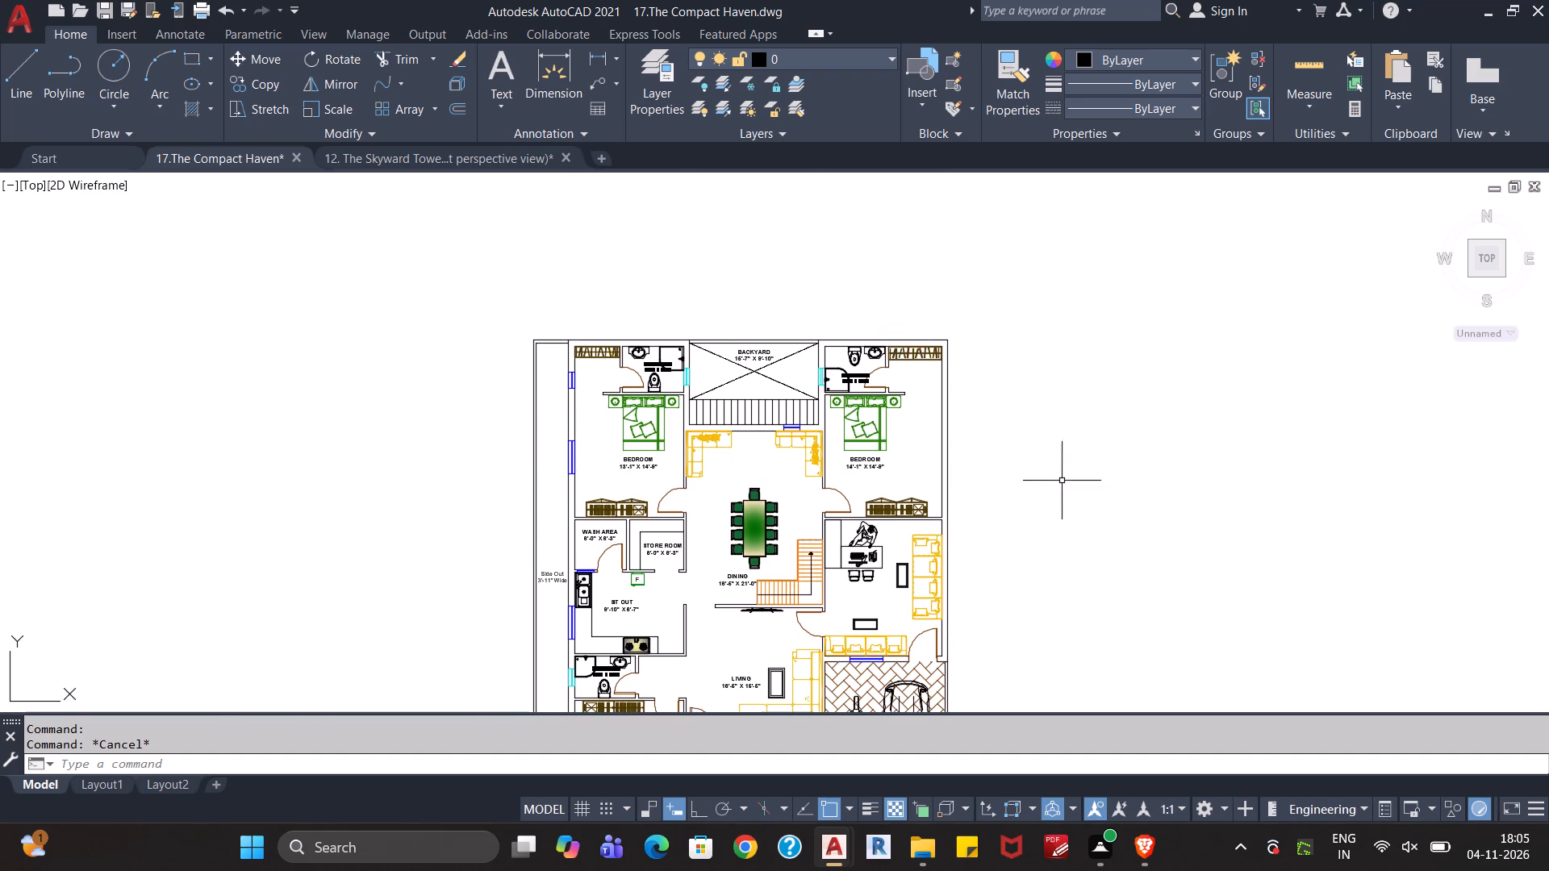
{"action": "scroll", "coordinate": [1058, 461], "scroll_direction": "up", "scroll_amount": 1}
{"action": "middle_click_drag", "start_coordinate": [1020, 416], "coordinate": [1129, 506]}
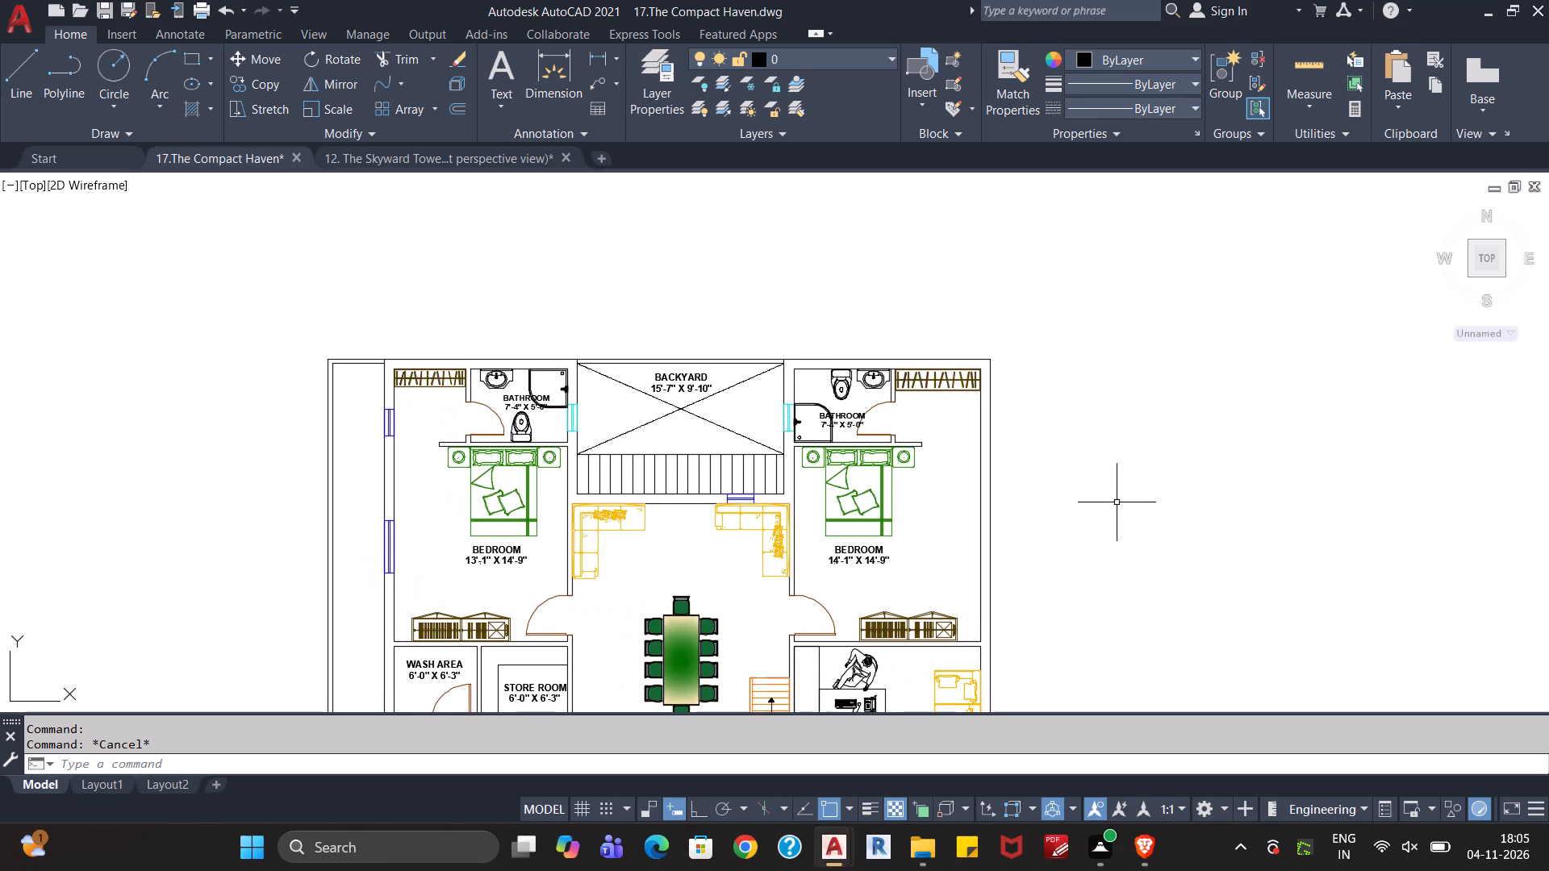
{"action": "left_click", "coordinate": [992, 482]}
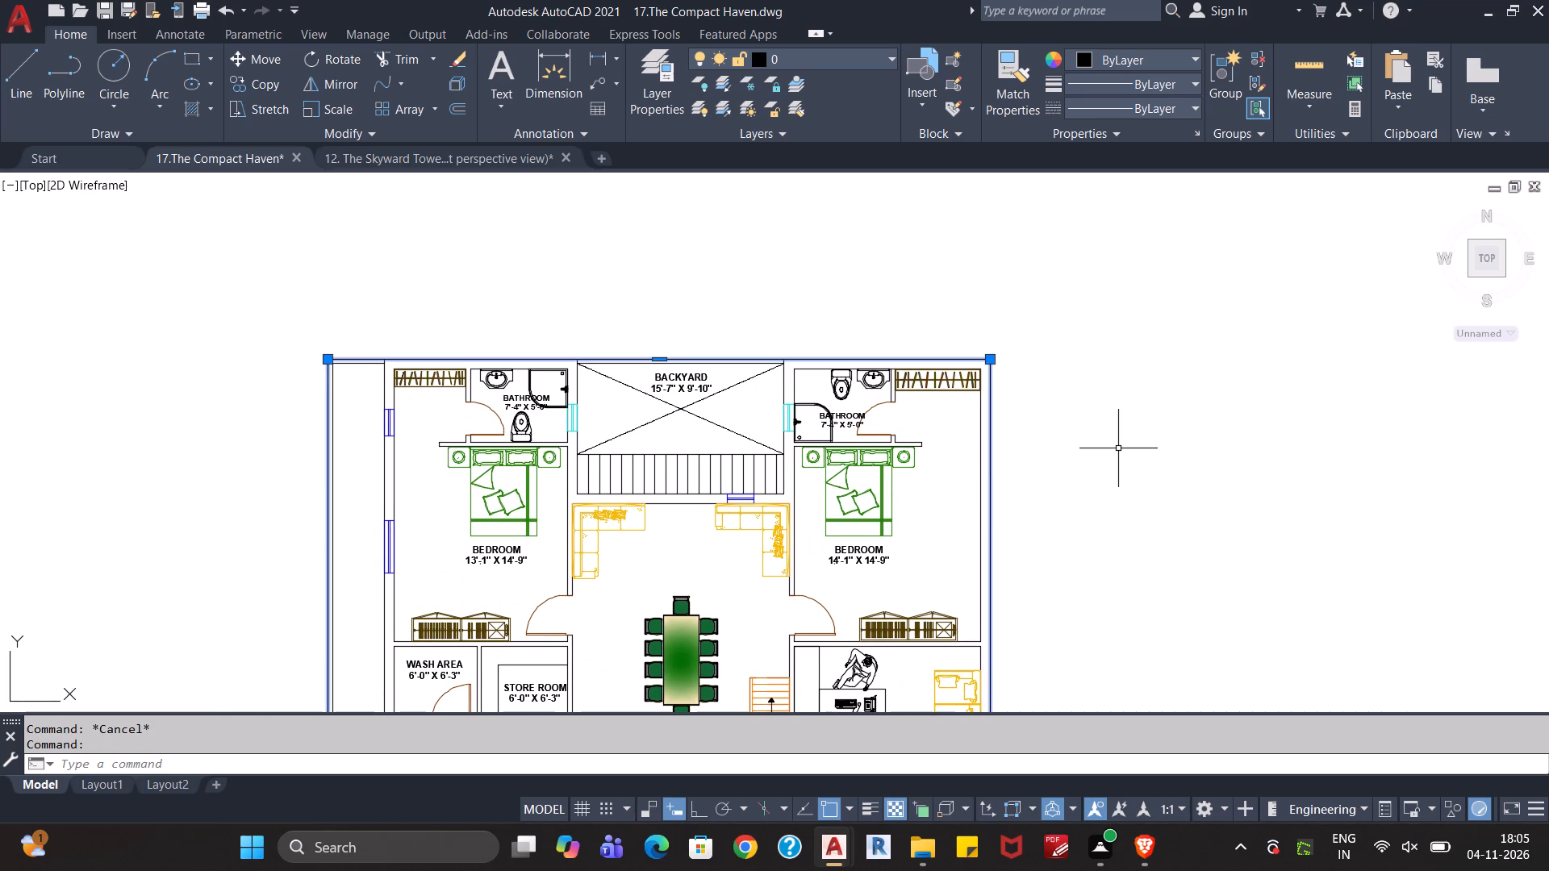
{"action": "key", "text": "x"}
{"action": "key", "text": "Return"}
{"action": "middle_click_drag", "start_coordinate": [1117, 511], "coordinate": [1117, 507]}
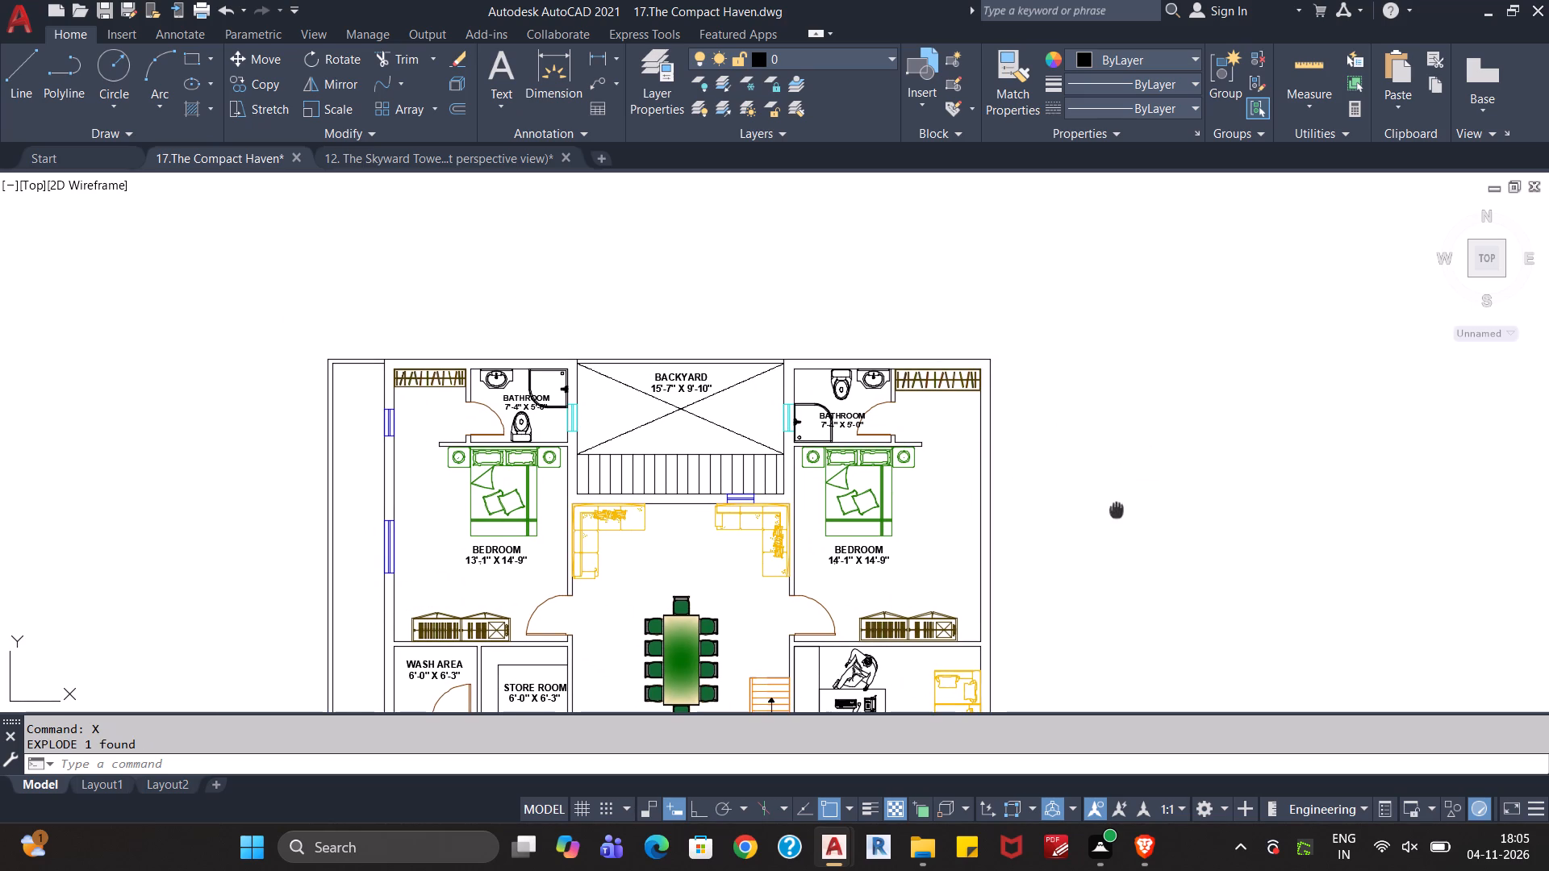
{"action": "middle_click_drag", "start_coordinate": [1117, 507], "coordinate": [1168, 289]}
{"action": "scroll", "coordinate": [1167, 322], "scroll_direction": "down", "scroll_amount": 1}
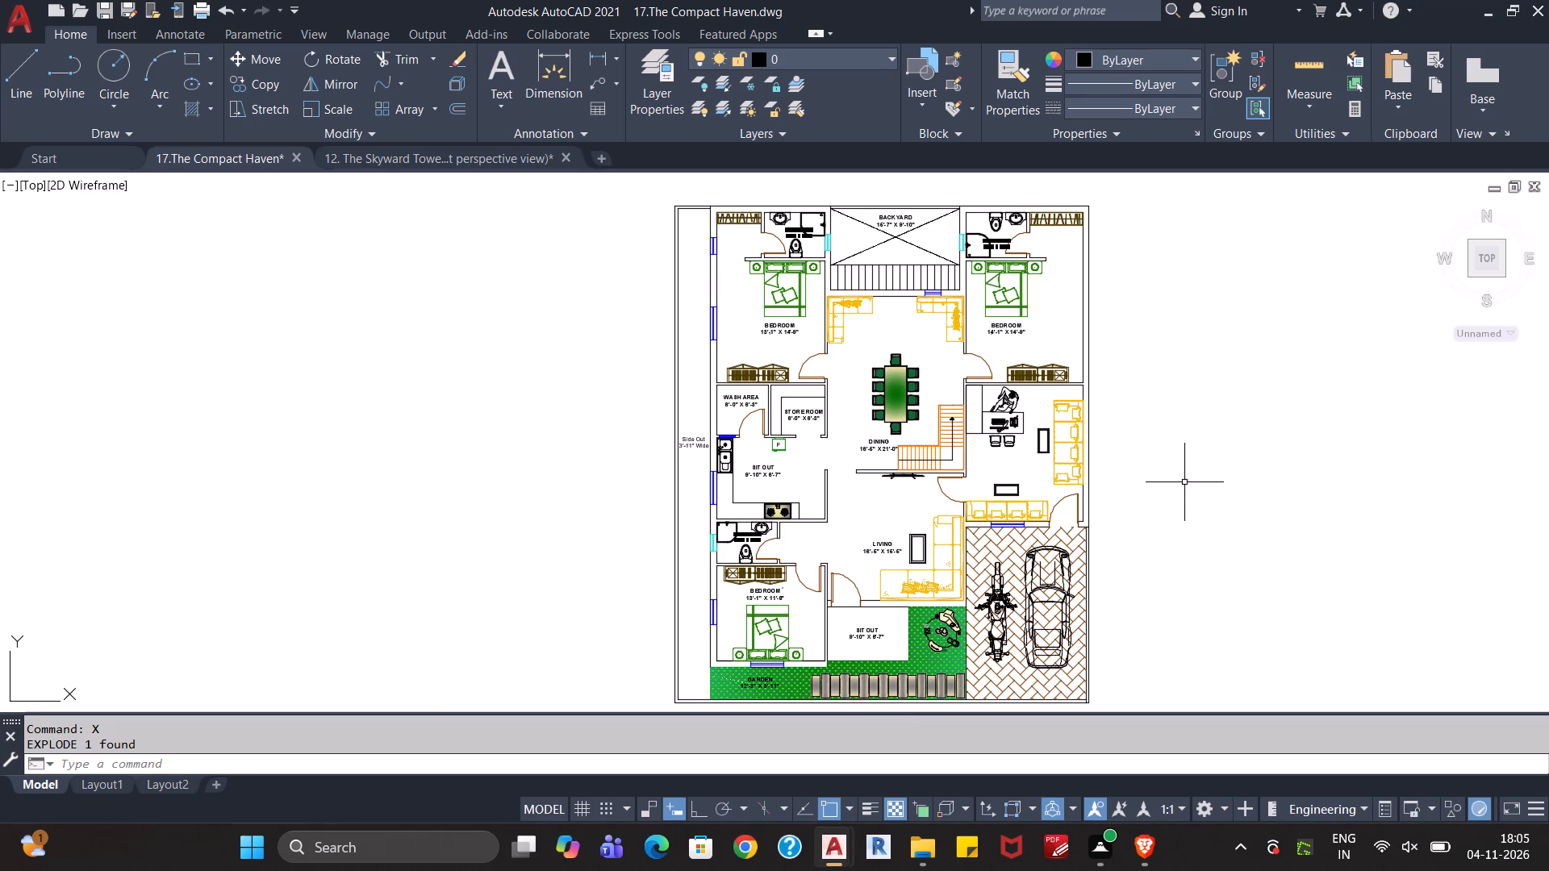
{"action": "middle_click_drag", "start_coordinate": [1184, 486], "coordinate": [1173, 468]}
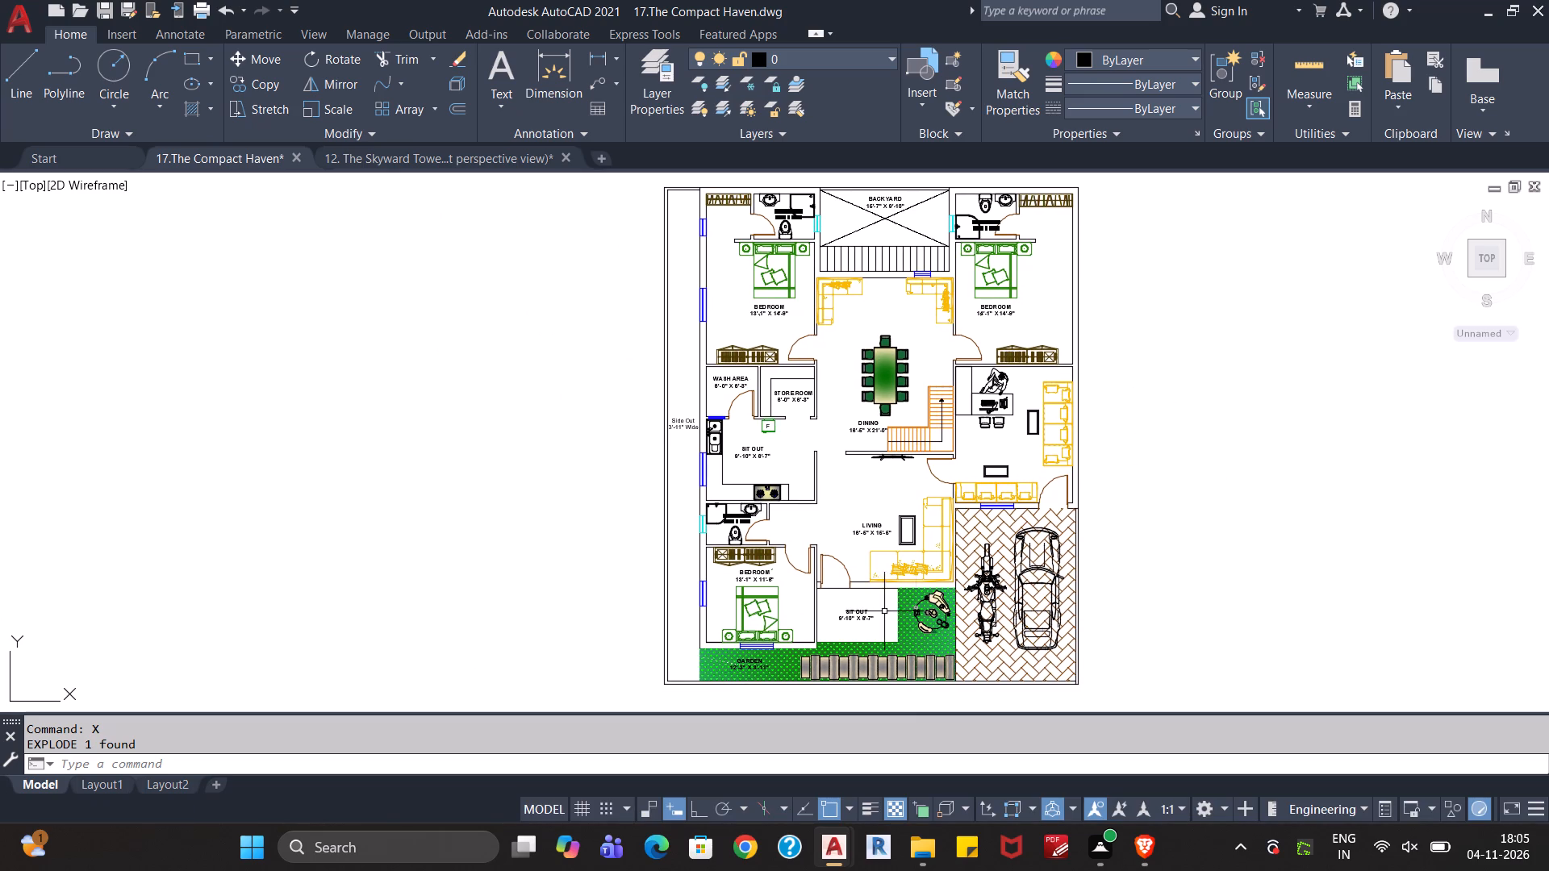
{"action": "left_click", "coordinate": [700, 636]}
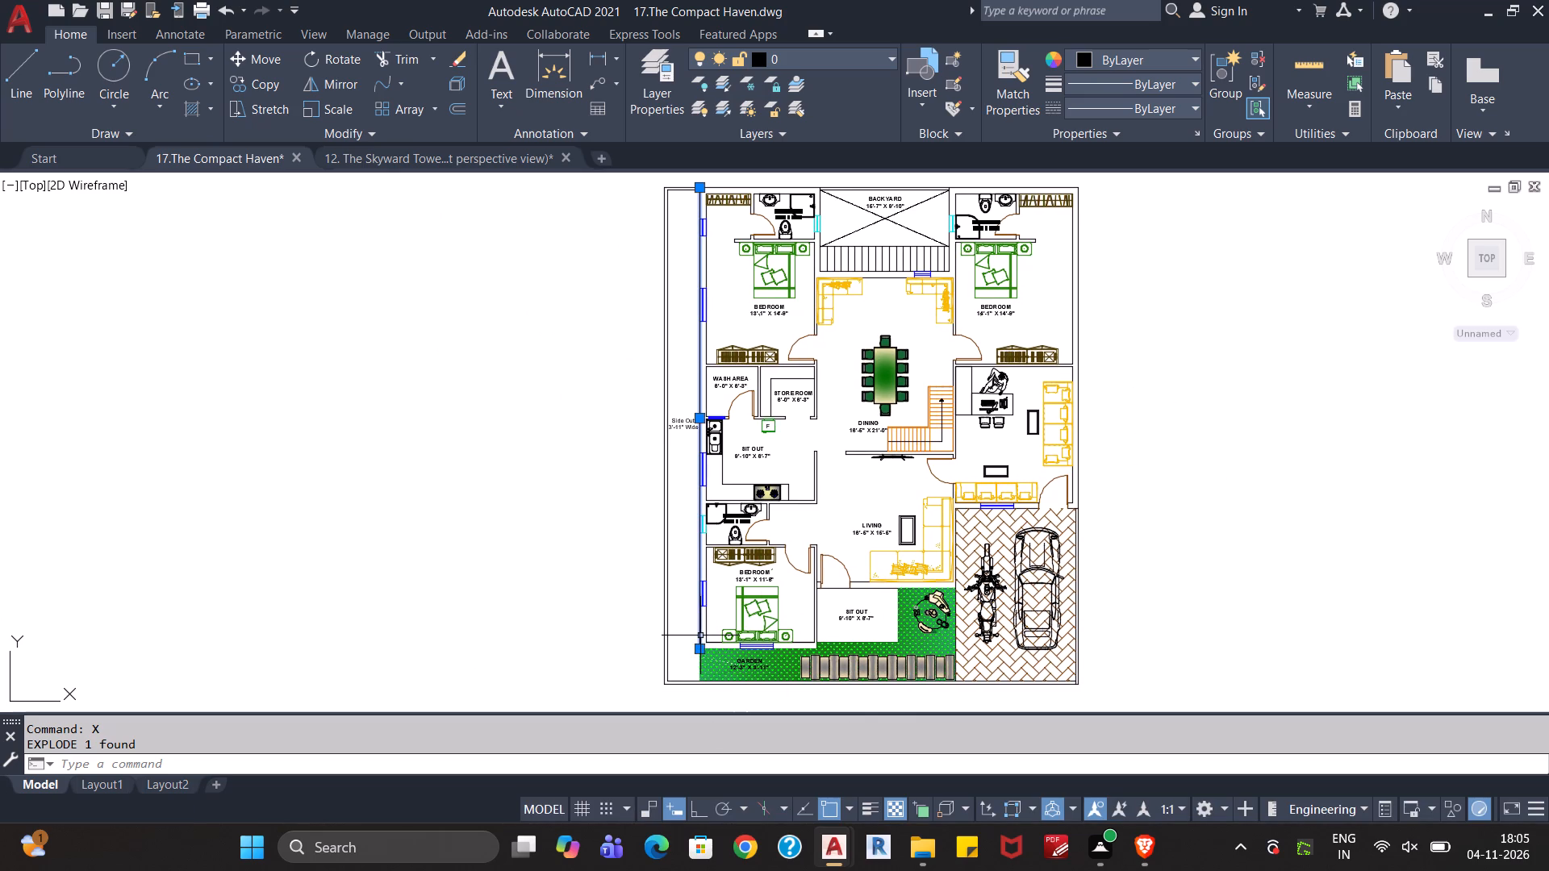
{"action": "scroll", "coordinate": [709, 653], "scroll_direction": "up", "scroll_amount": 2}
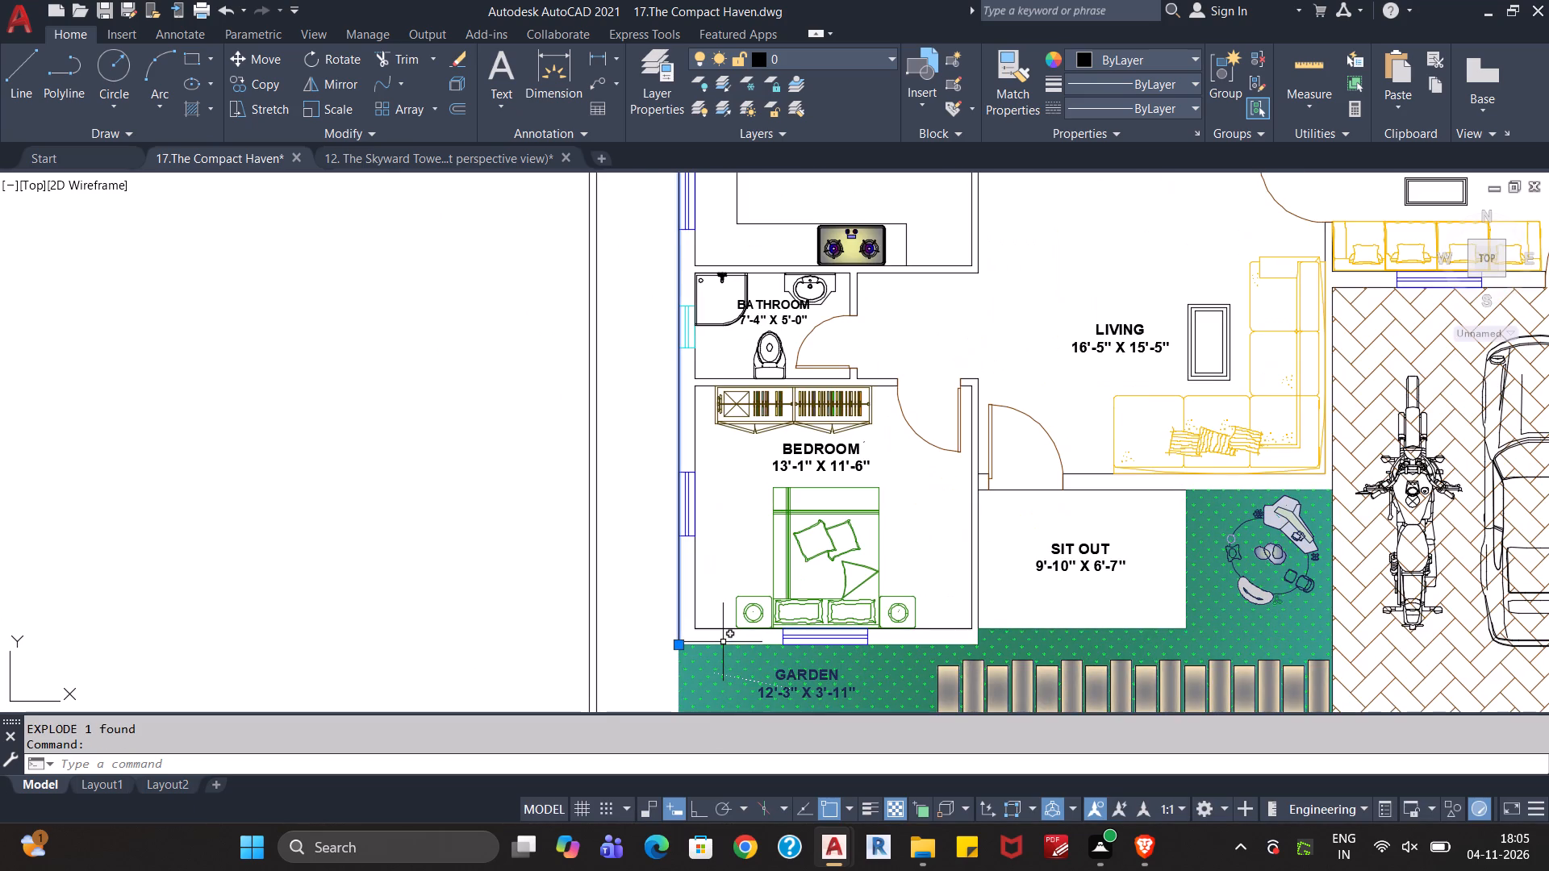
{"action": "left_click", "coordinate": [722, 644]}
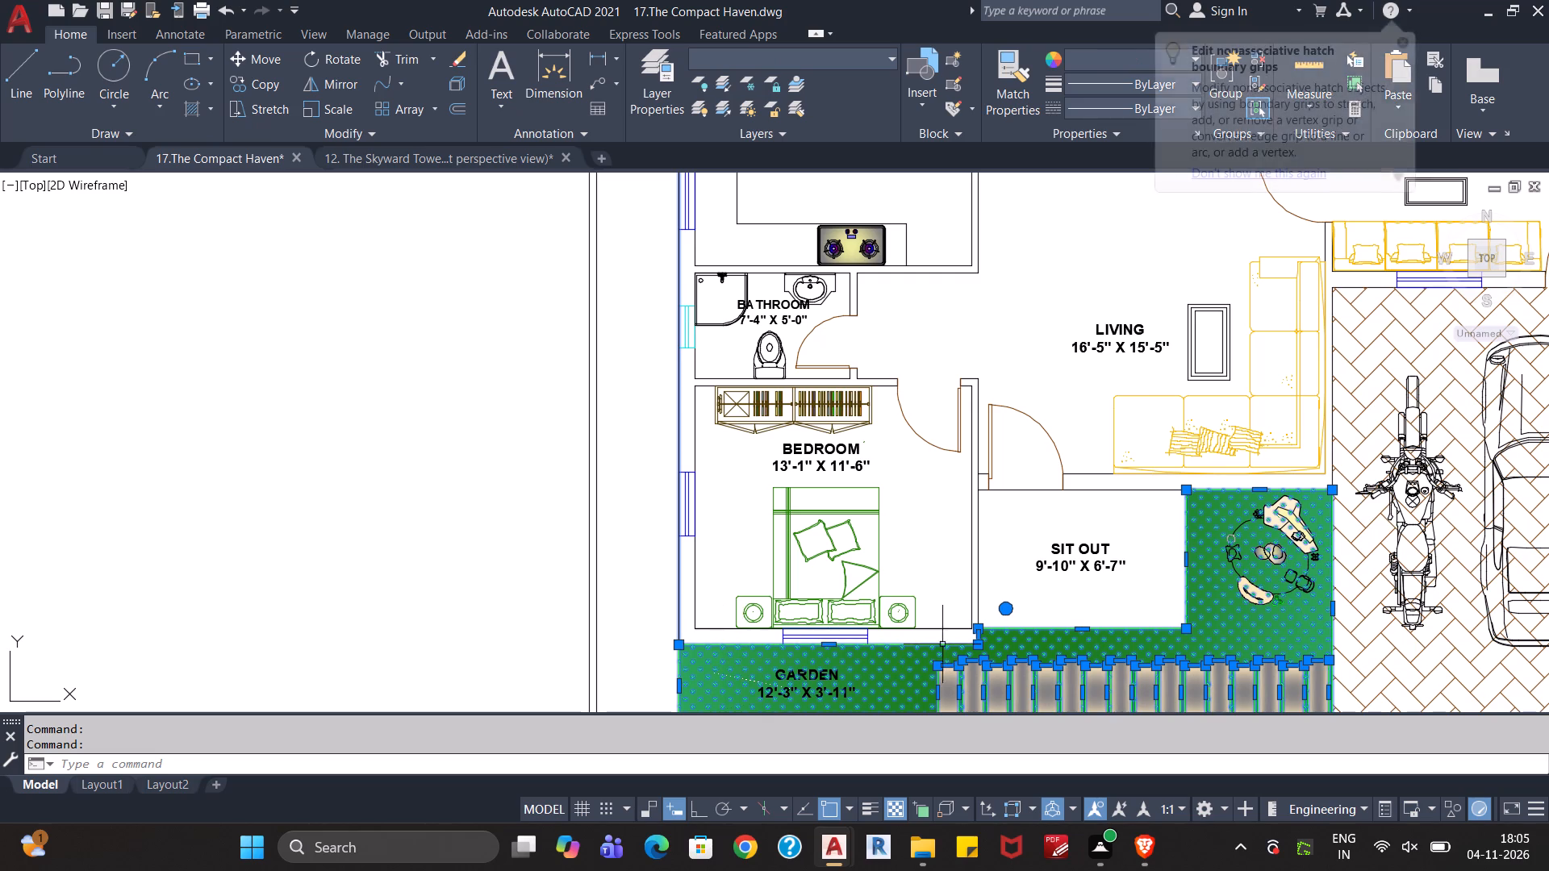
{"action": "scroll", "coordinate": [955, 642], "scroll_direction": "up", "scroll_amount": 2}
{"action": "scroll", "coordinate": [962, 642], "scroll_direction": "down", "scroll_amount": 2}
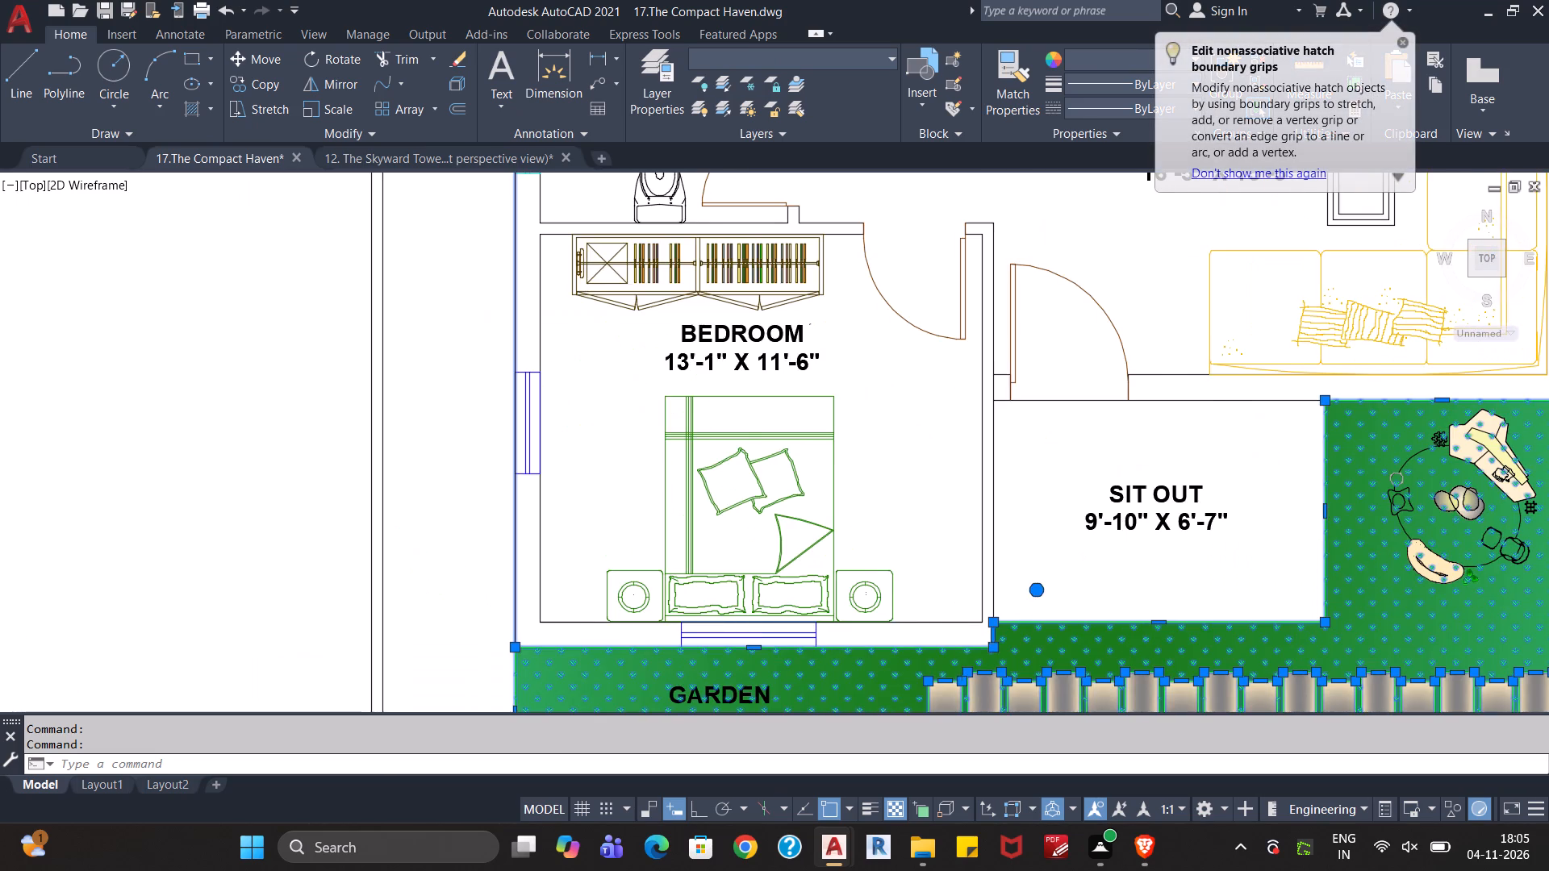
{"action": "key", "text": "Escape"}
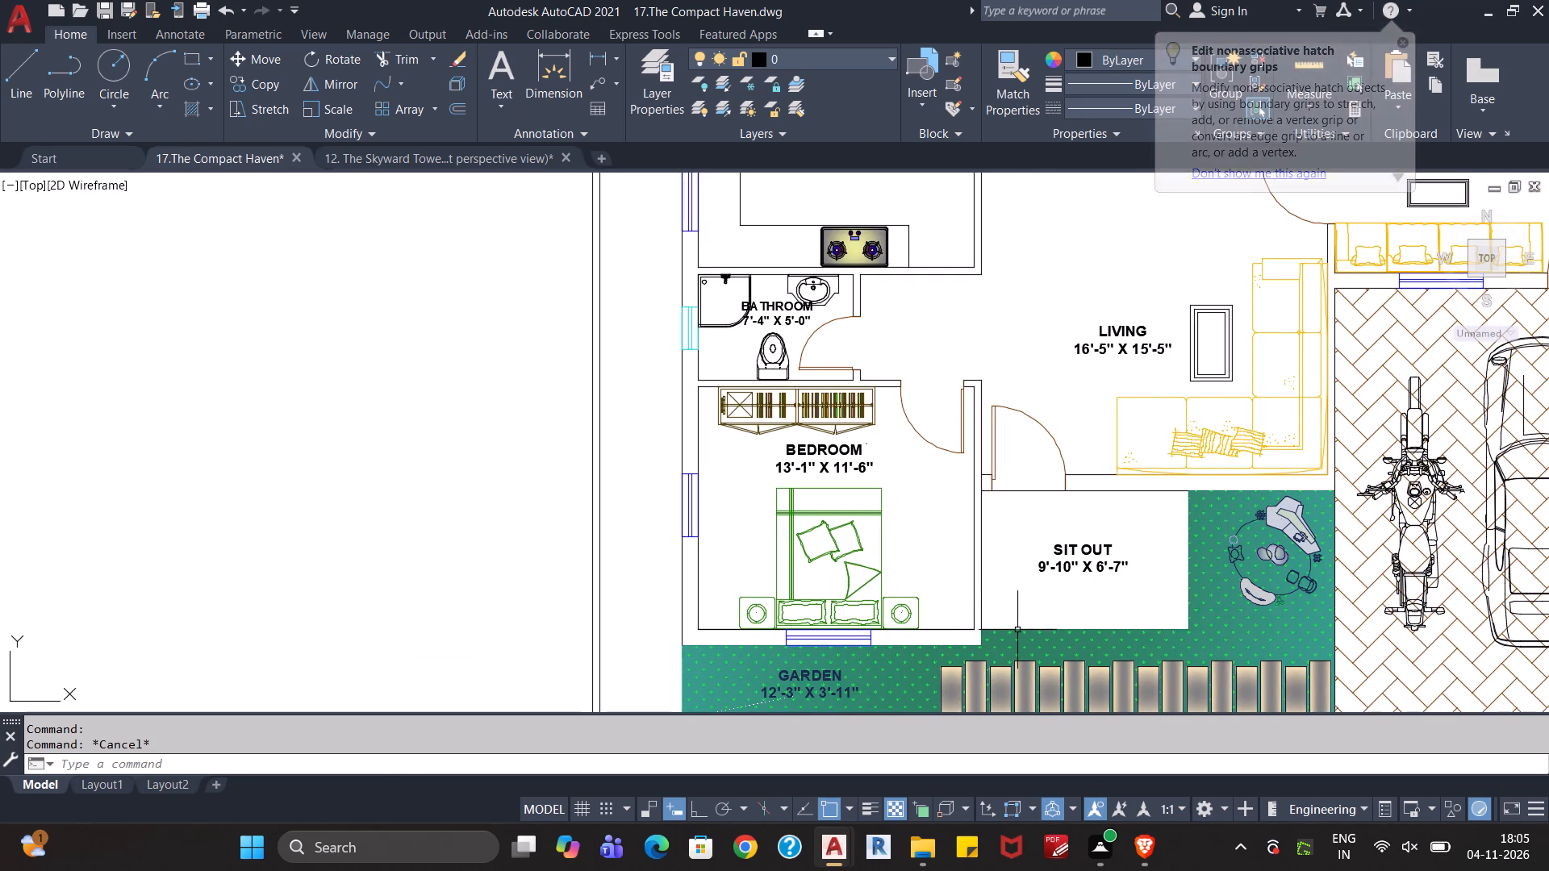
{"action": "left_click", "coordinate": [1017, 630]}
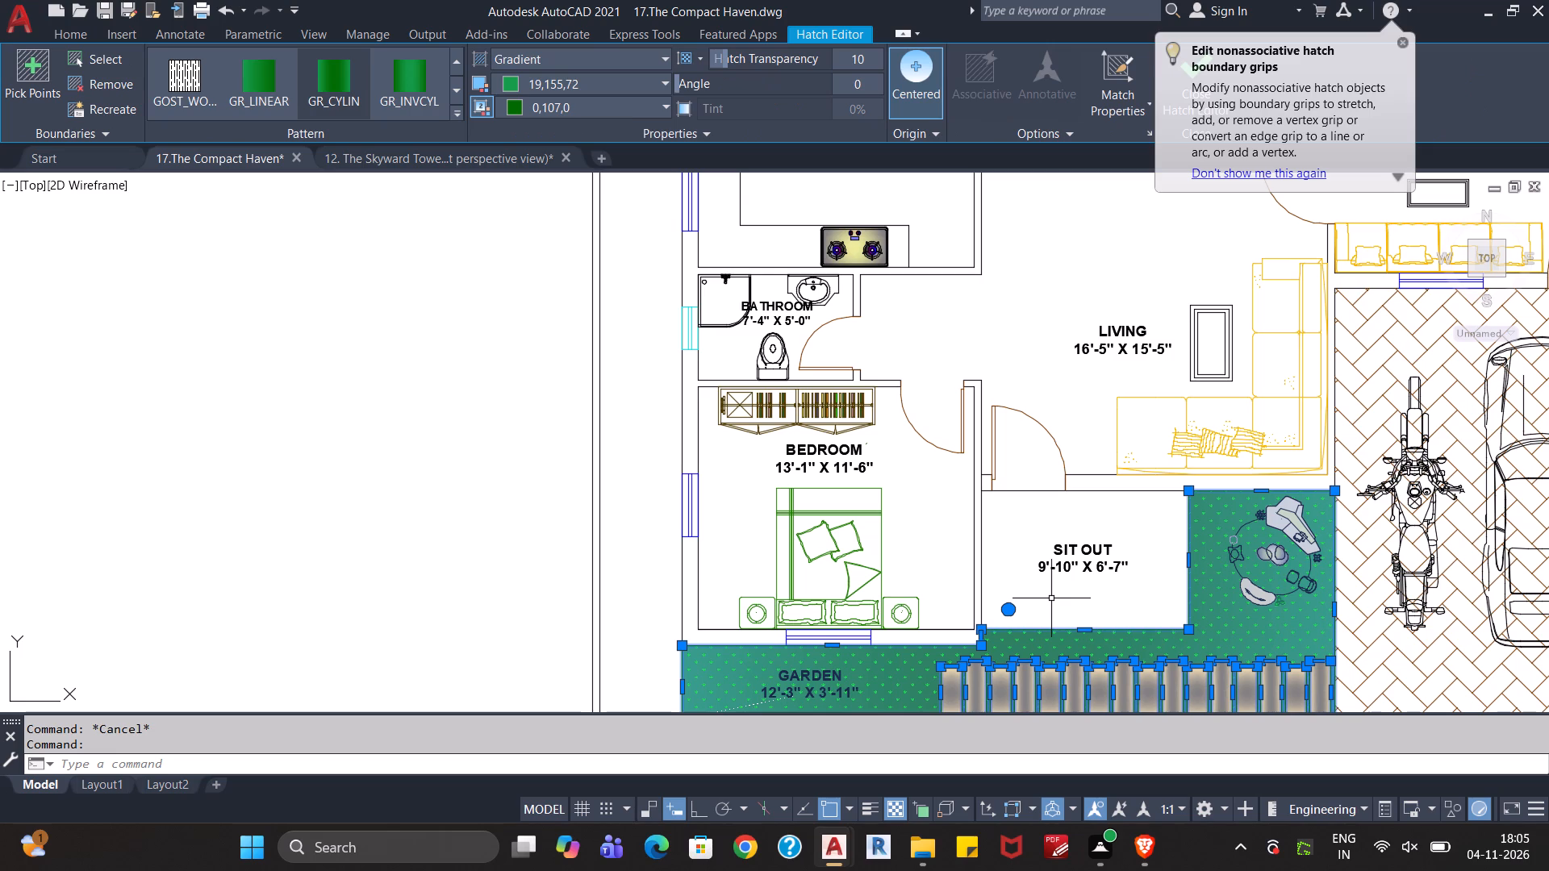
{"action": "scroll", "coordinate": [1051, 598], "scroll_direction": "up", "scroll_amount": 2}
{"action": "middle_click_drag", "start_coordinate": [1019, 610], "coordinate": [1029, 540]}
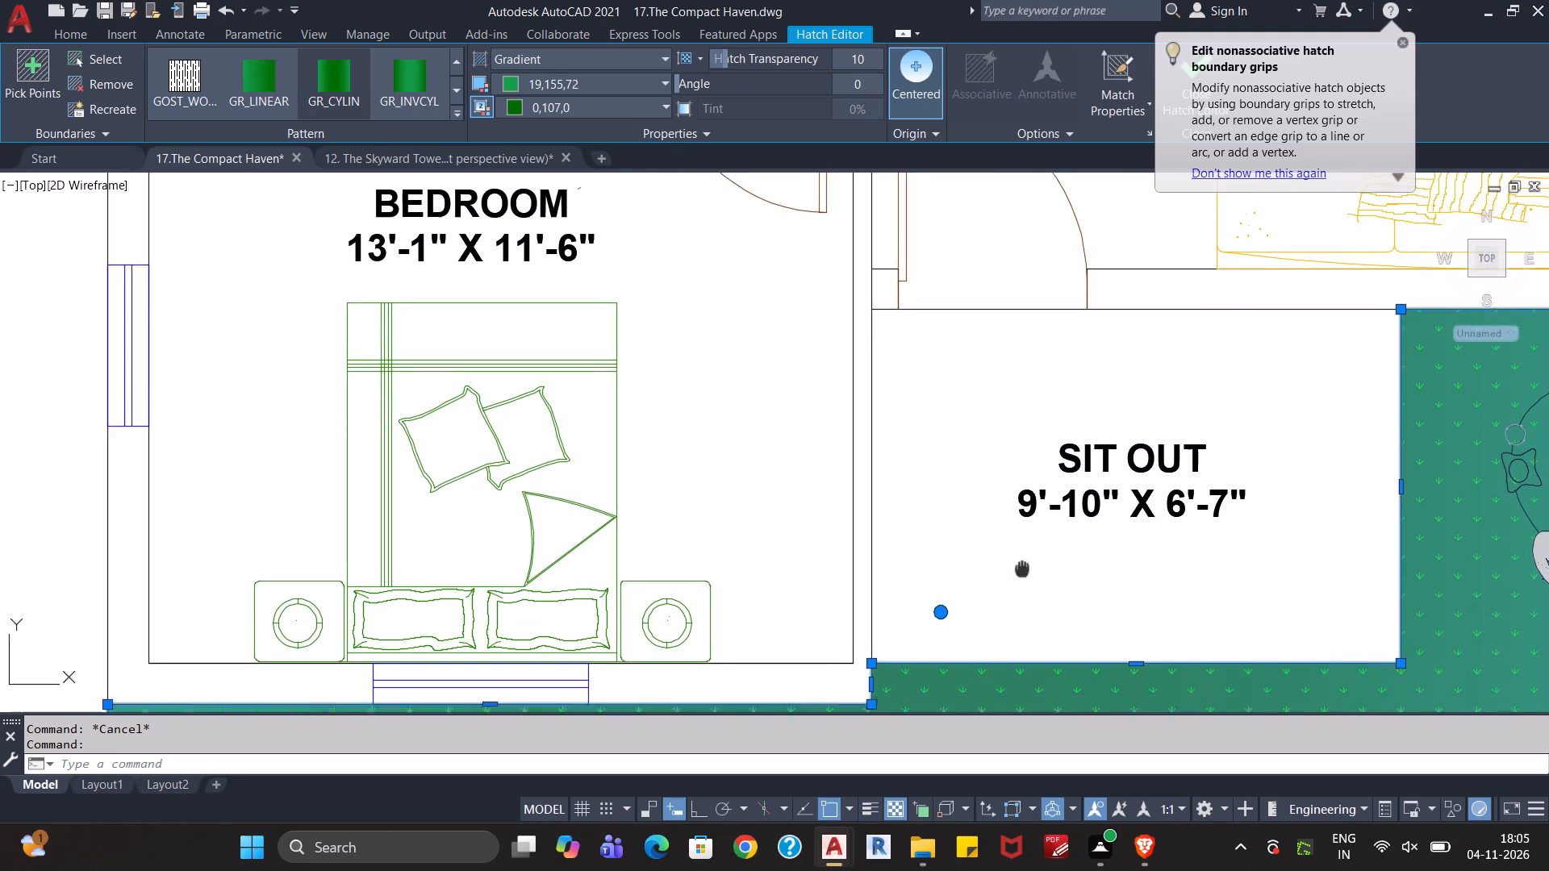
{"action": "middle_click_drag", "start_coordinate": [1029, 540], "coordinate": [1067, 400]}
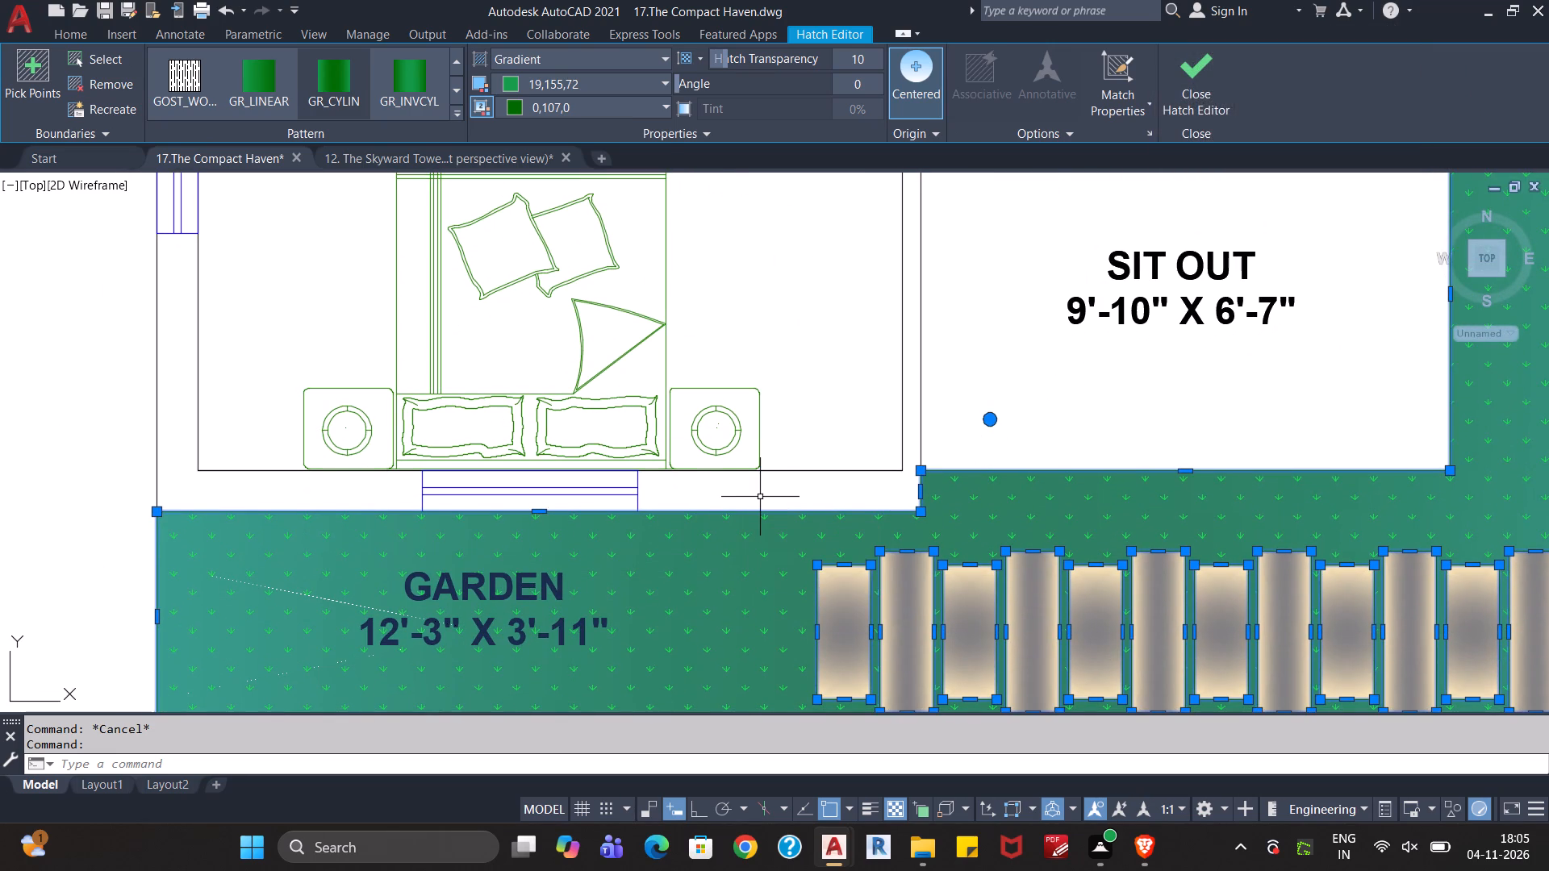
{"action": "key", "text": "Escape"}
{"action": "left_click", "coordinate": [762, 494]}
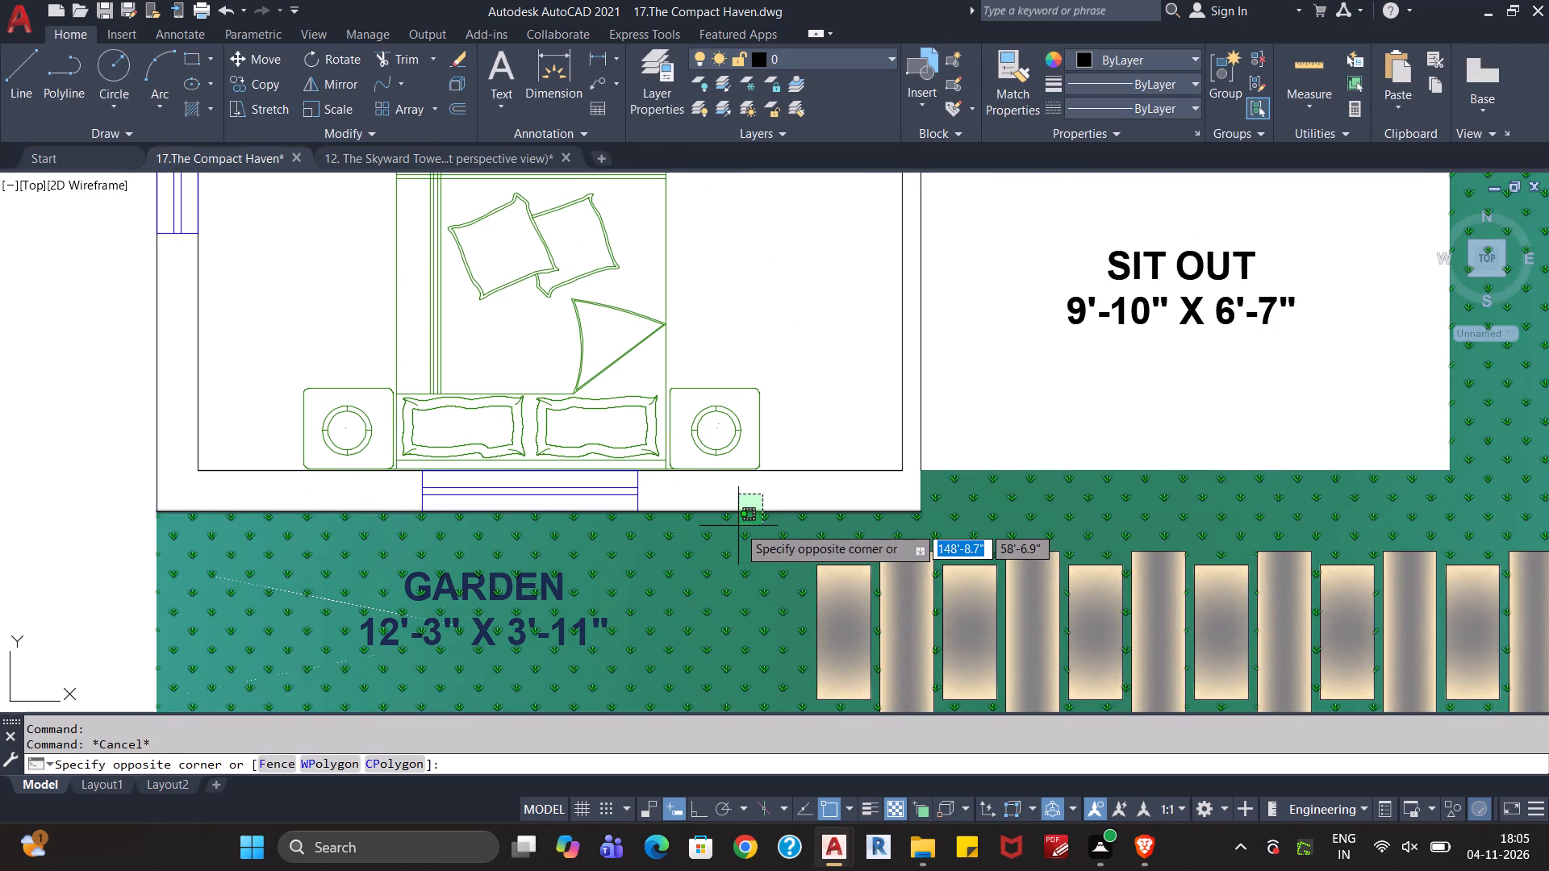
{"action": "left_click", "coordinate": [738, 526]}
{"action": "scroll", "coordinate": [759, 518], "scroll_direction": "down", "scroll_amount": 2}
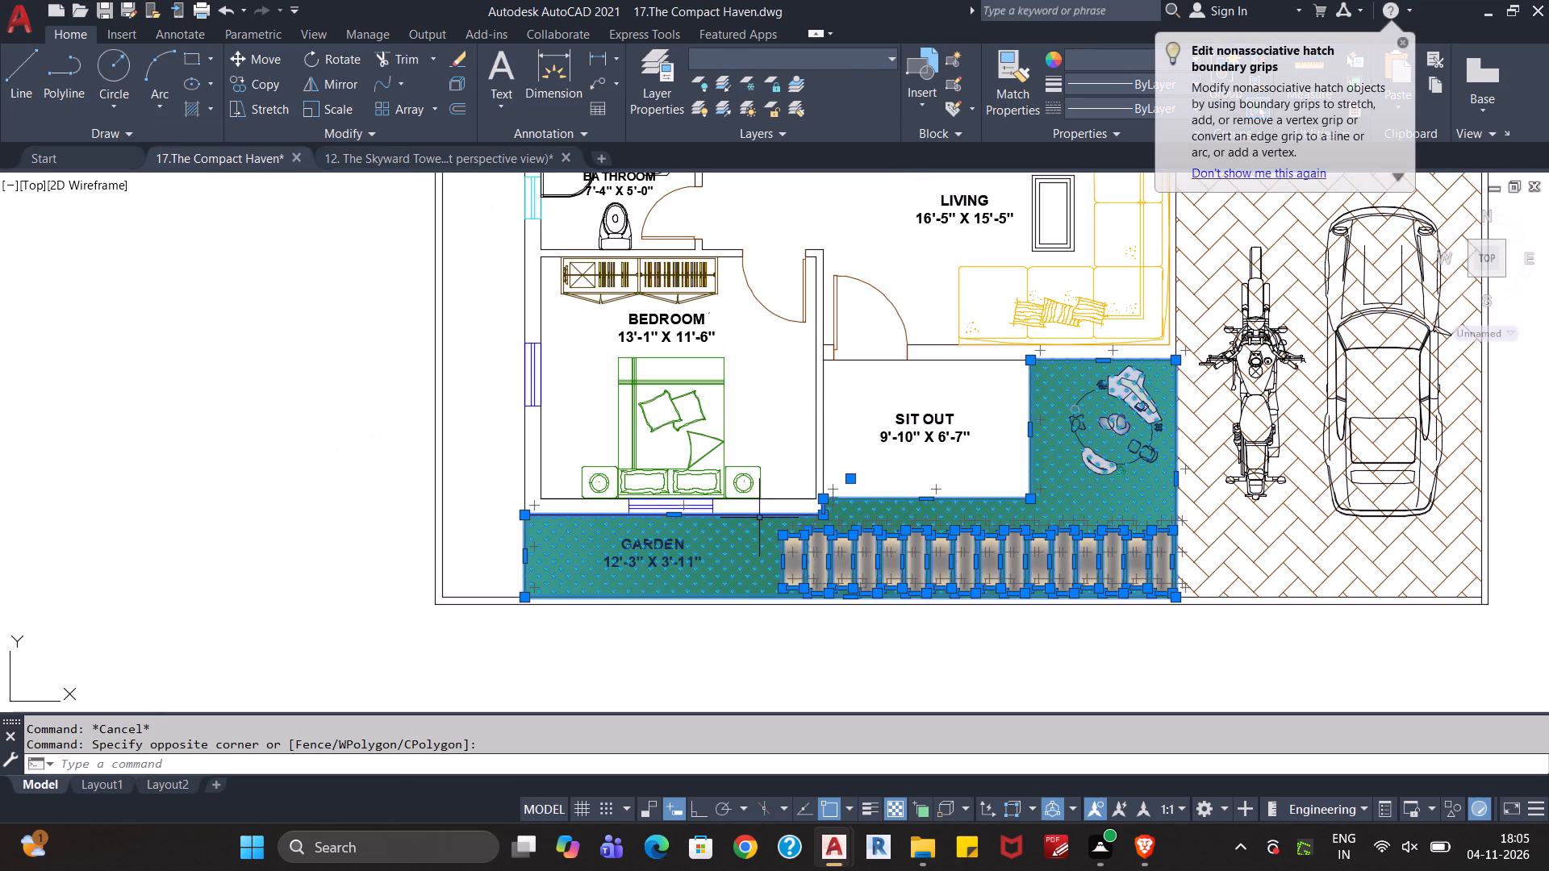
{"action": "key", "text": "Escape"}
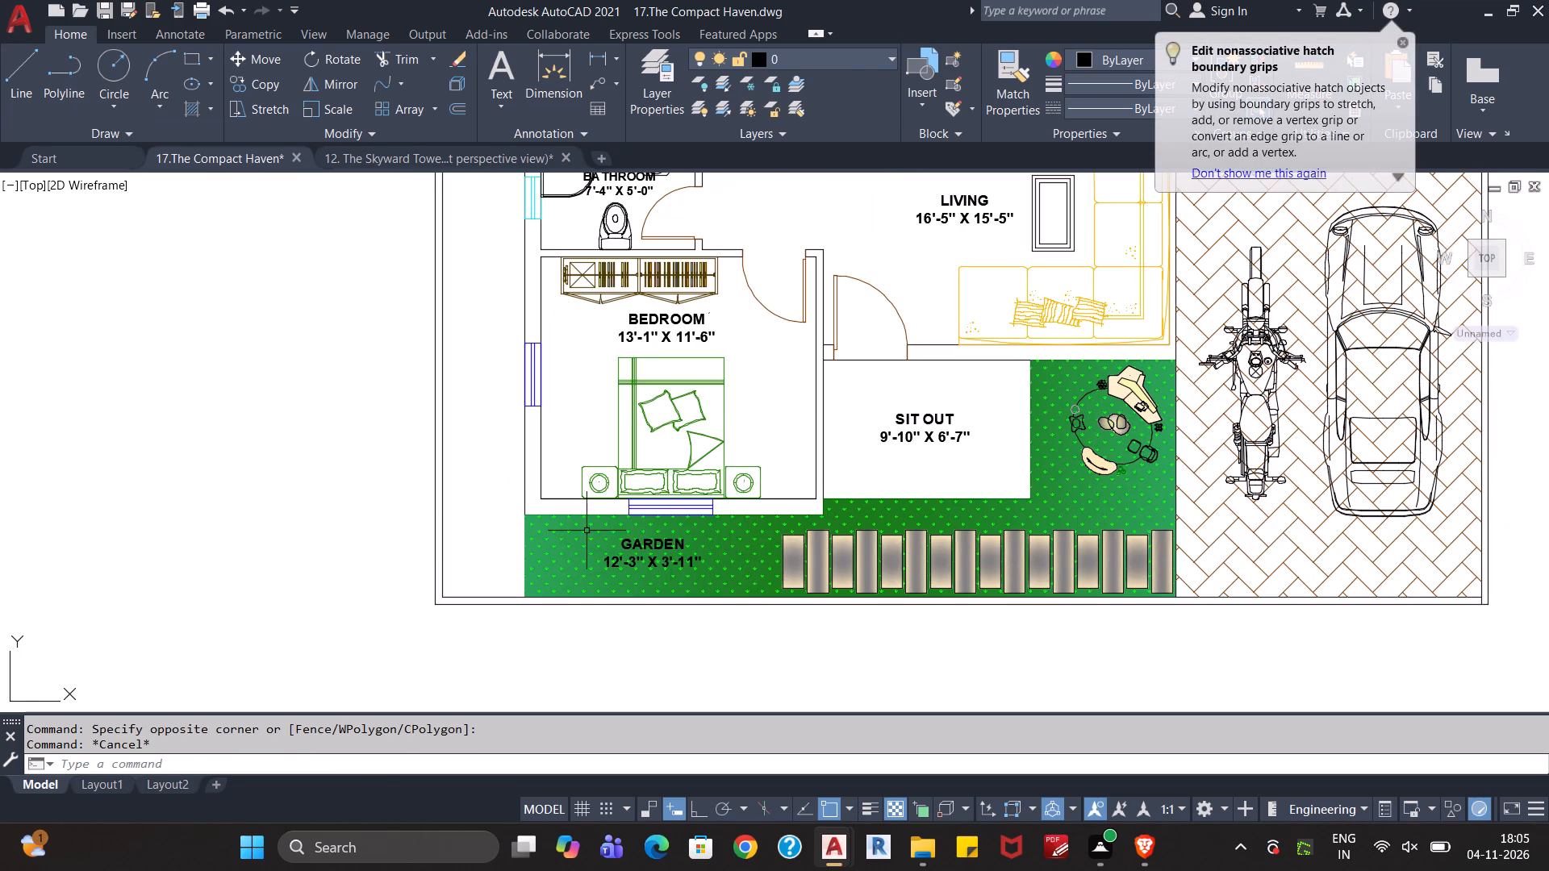
Select the side and front wall lines of the front bedroom beside the garden, leaving the garden hatch out of the selection.
{"action": "left_click", "coordinate": [554, 473]}
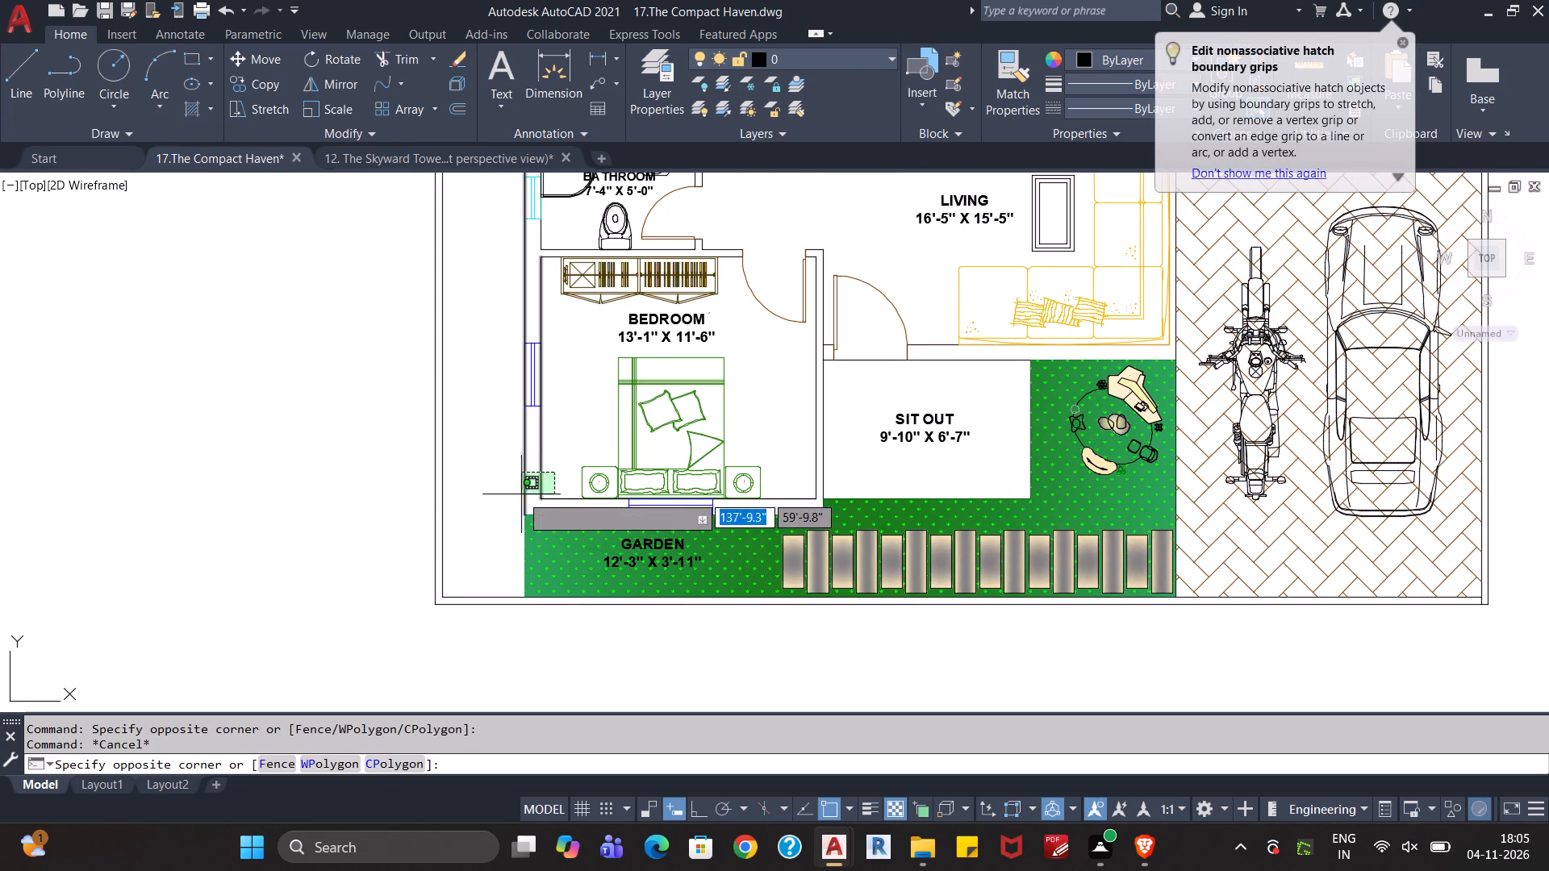
{"action": "left_click", "coordinate": [516, 500]}
{"action": "left_click", "coordinate": [560, 493]}
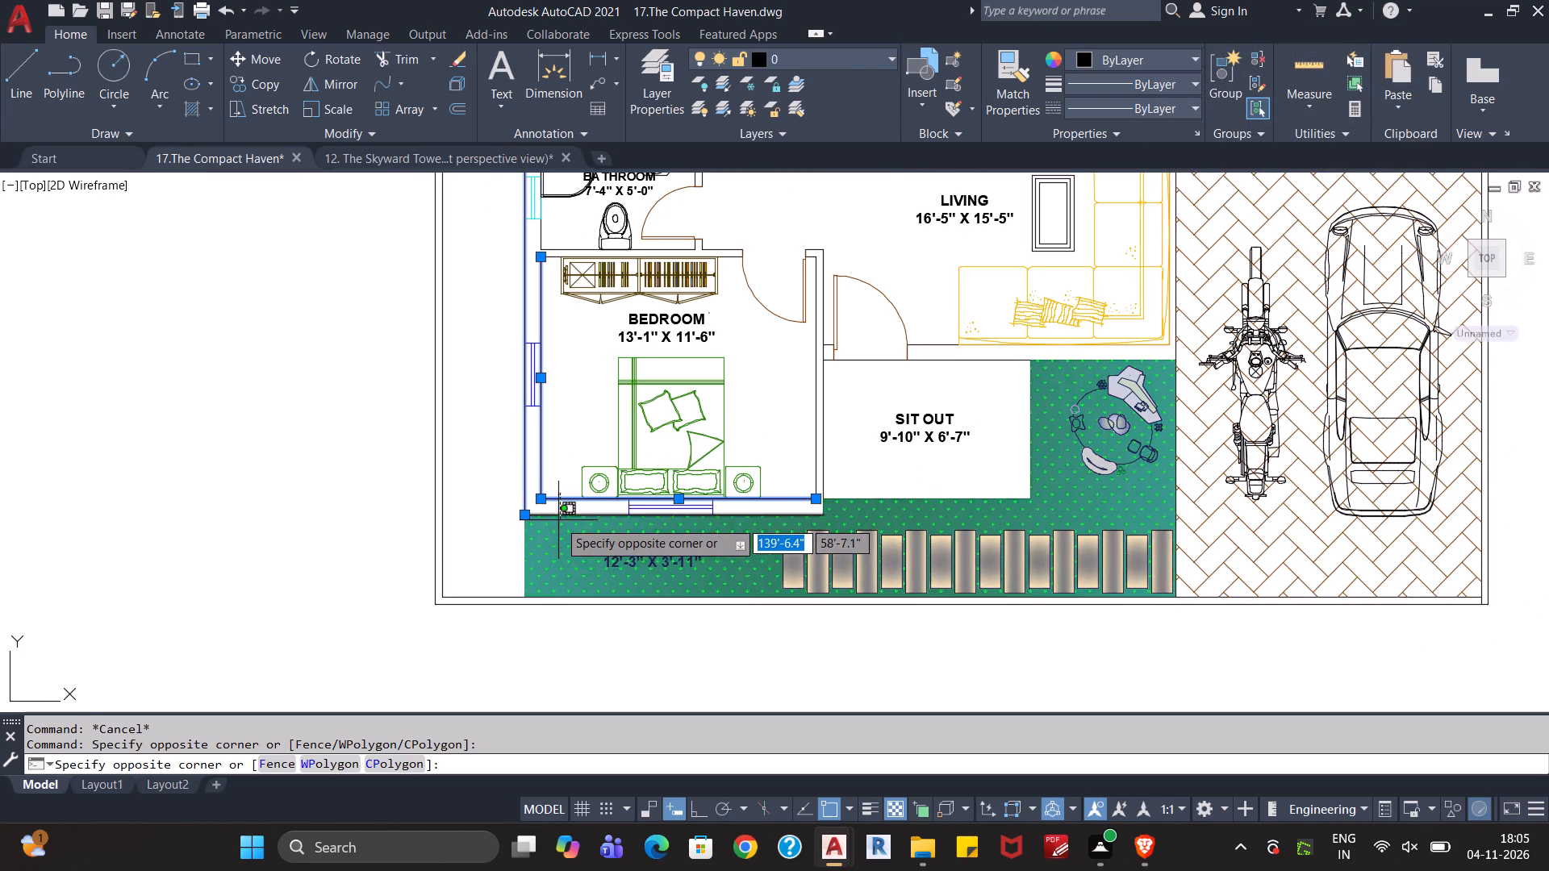
{"action": "left_click", "coordinate": [558, 521]}
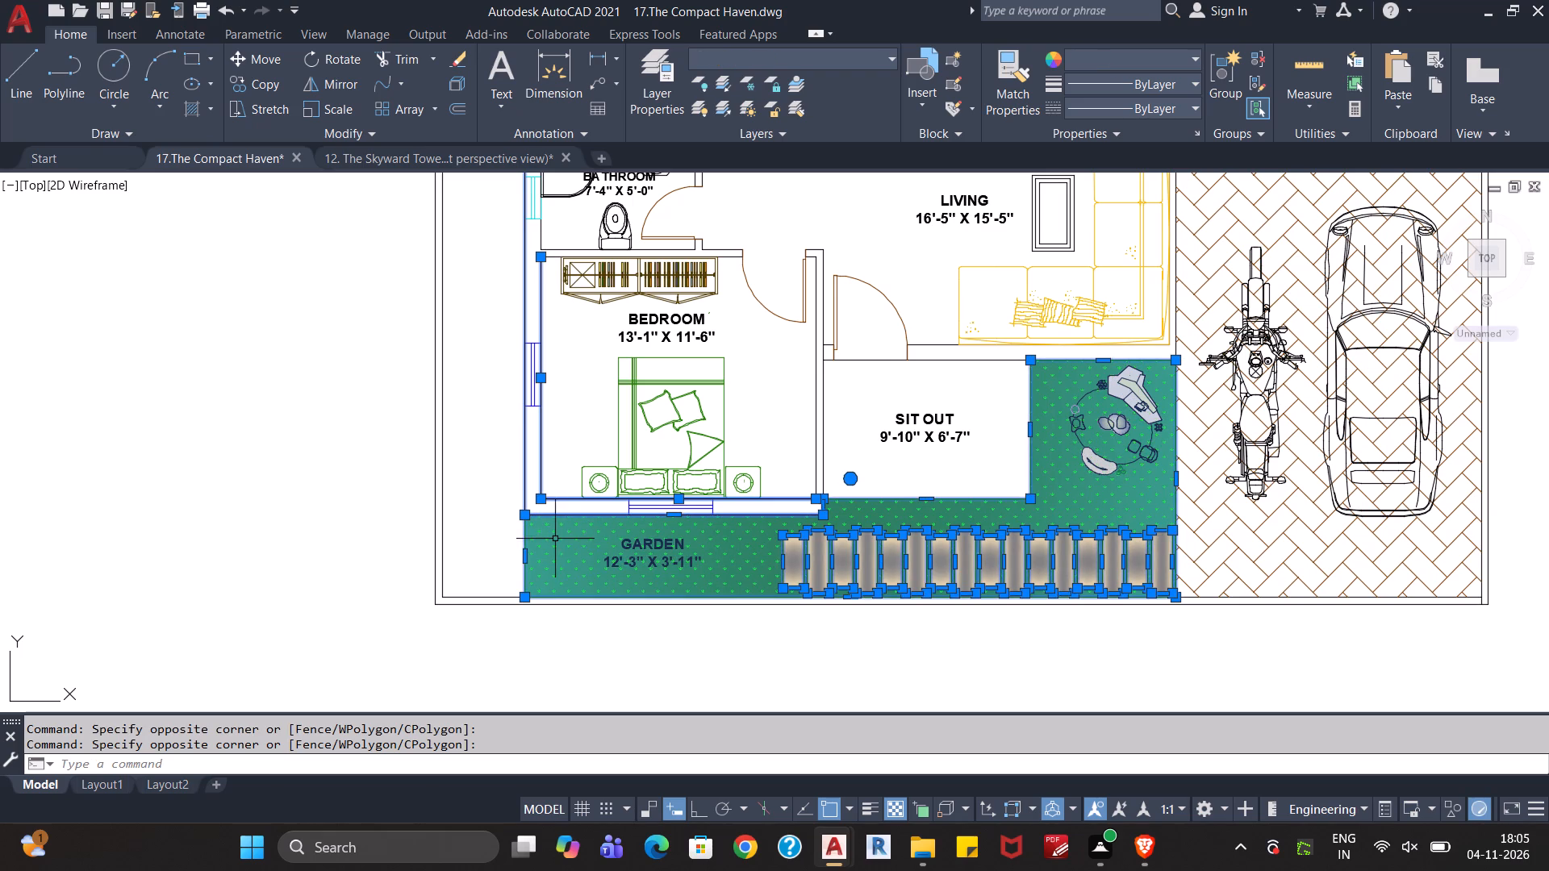
{"action": "left_click", "coordinate": [578, 545], "text": "shift"}
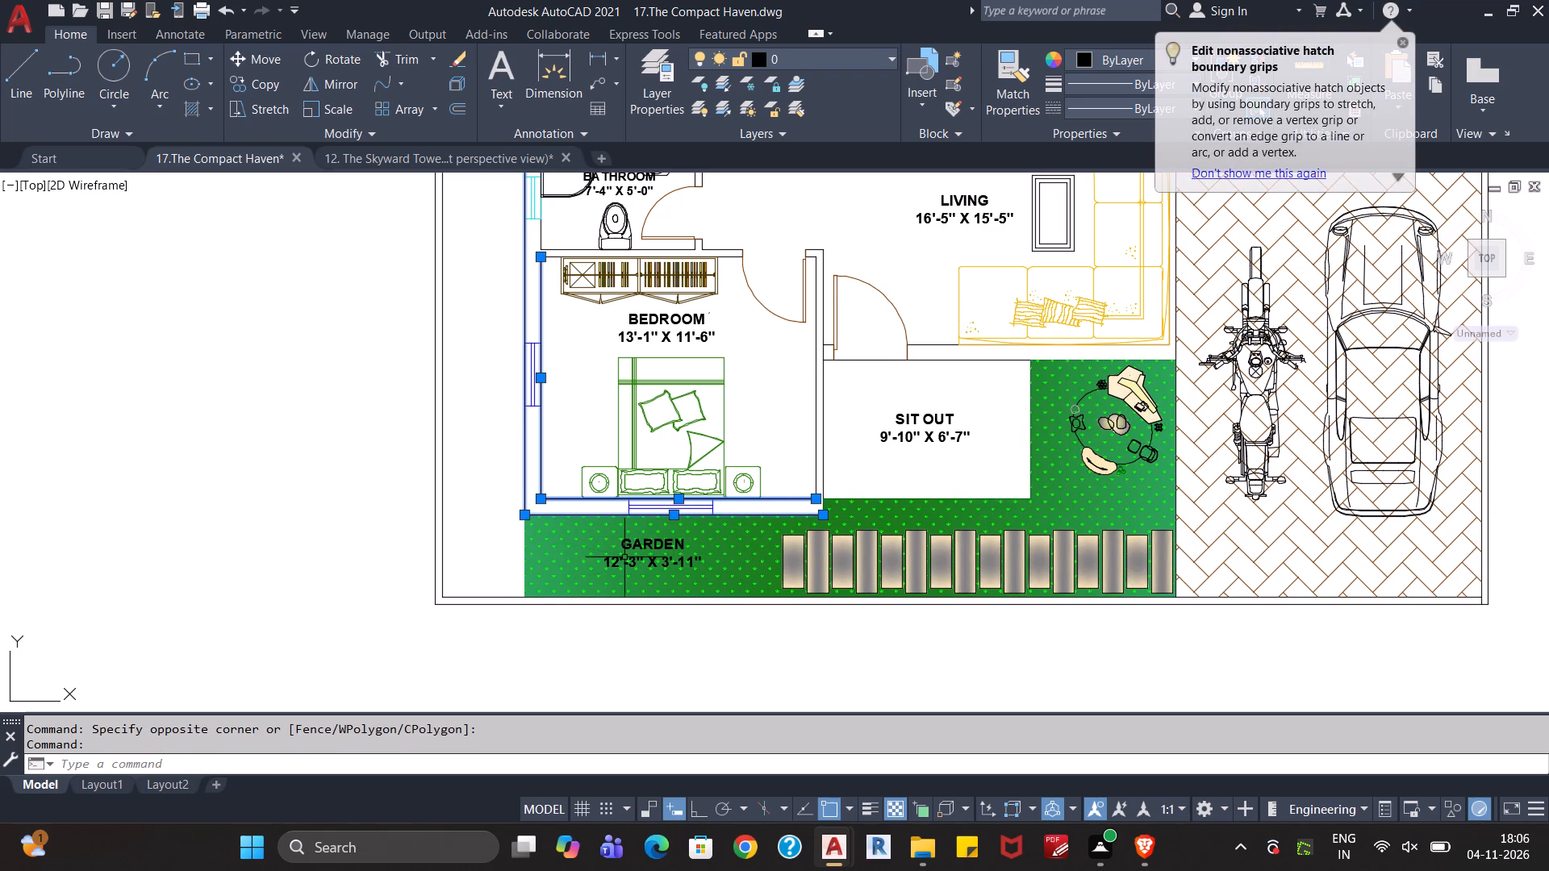
{"action": "scroll", "coordinate": [838, 534], "scroll_direction": "up", "scroll_amount": 2}
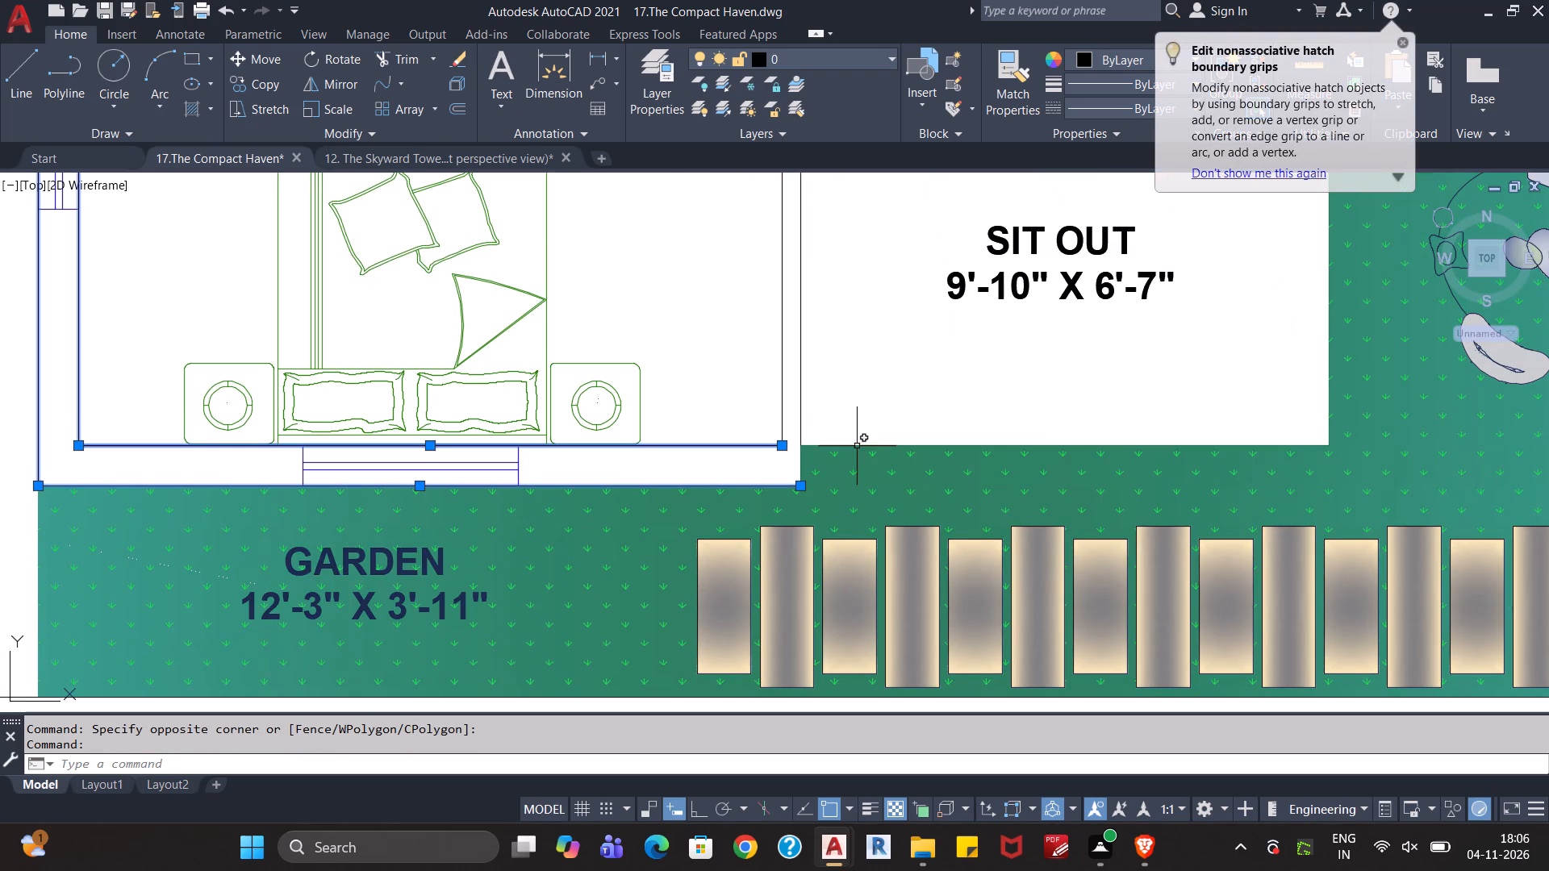
{"action": "left_click", "coordinate": [851, 448]}
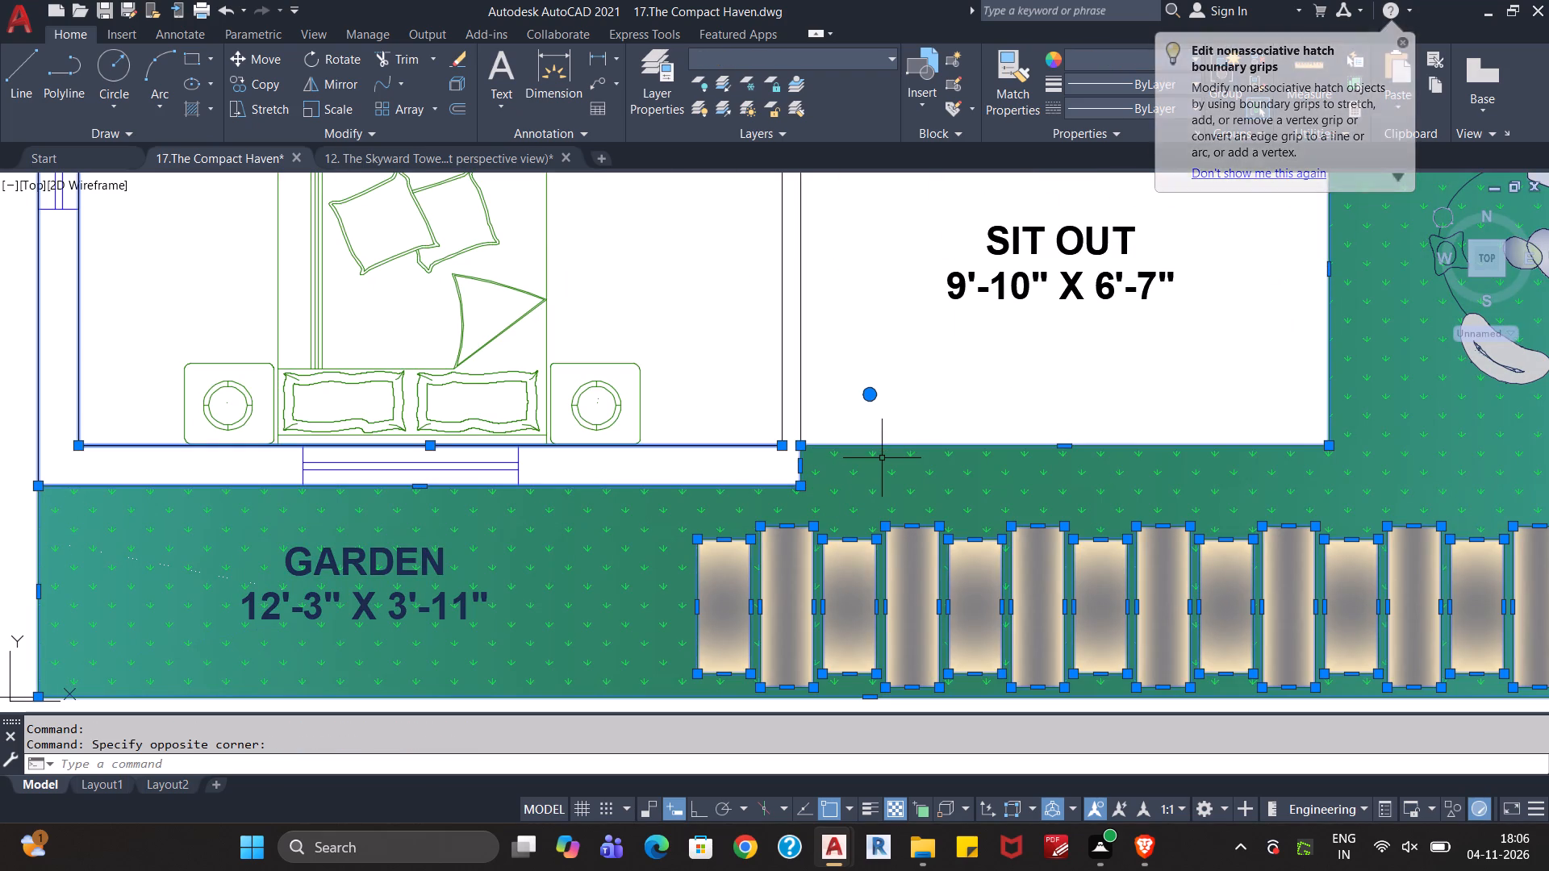
{"action": "left_click", "coordinate": [948, 471], "text": "shift"}
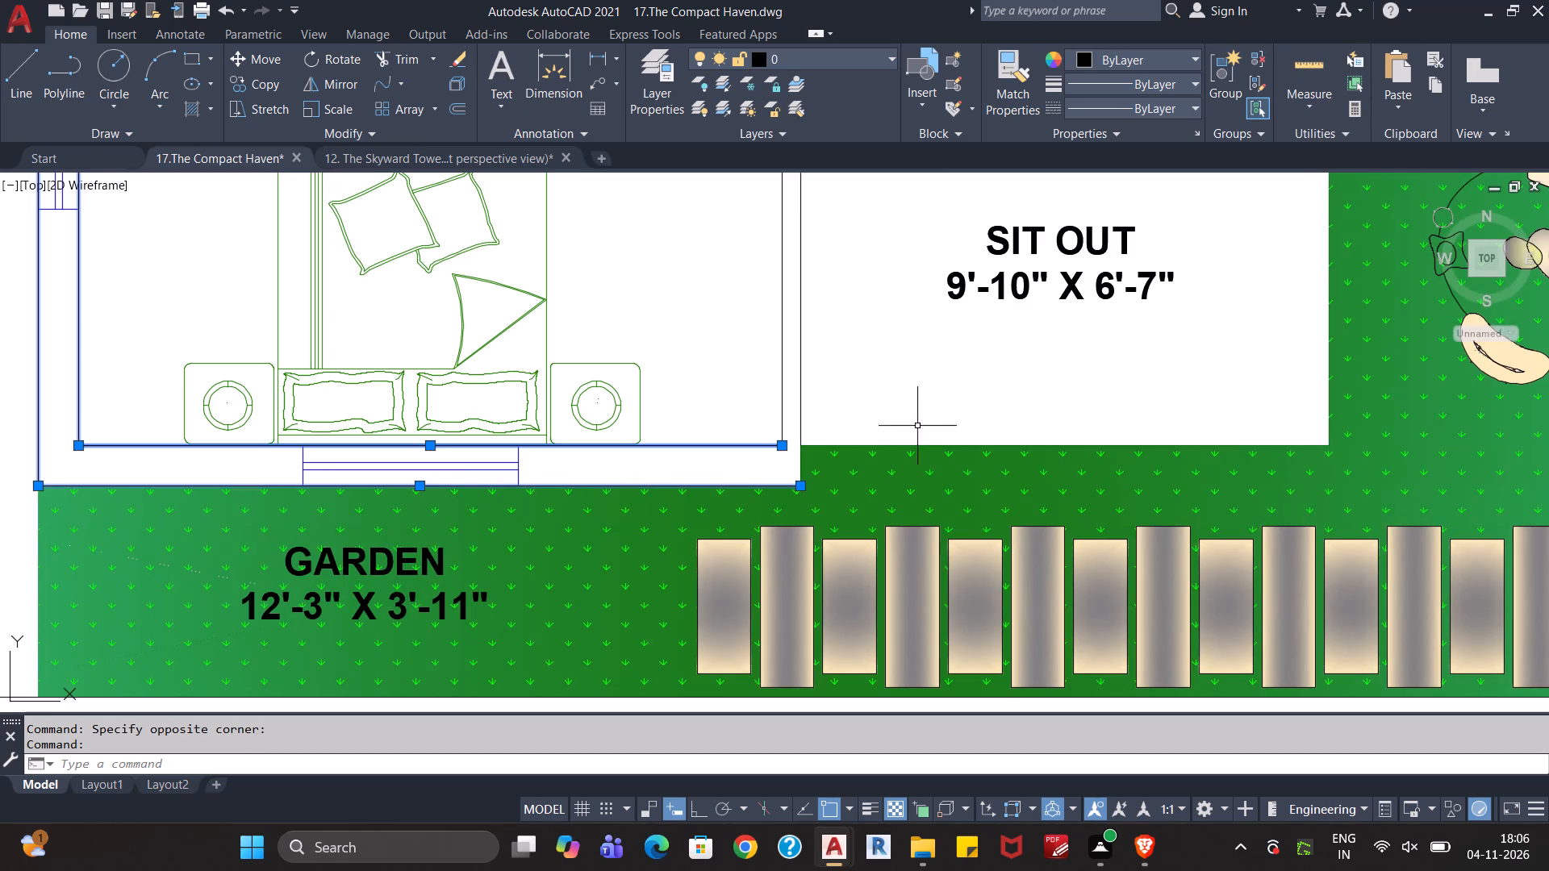
{"action": "left_click", "coordinate": [925, 423], "text": "shift"}
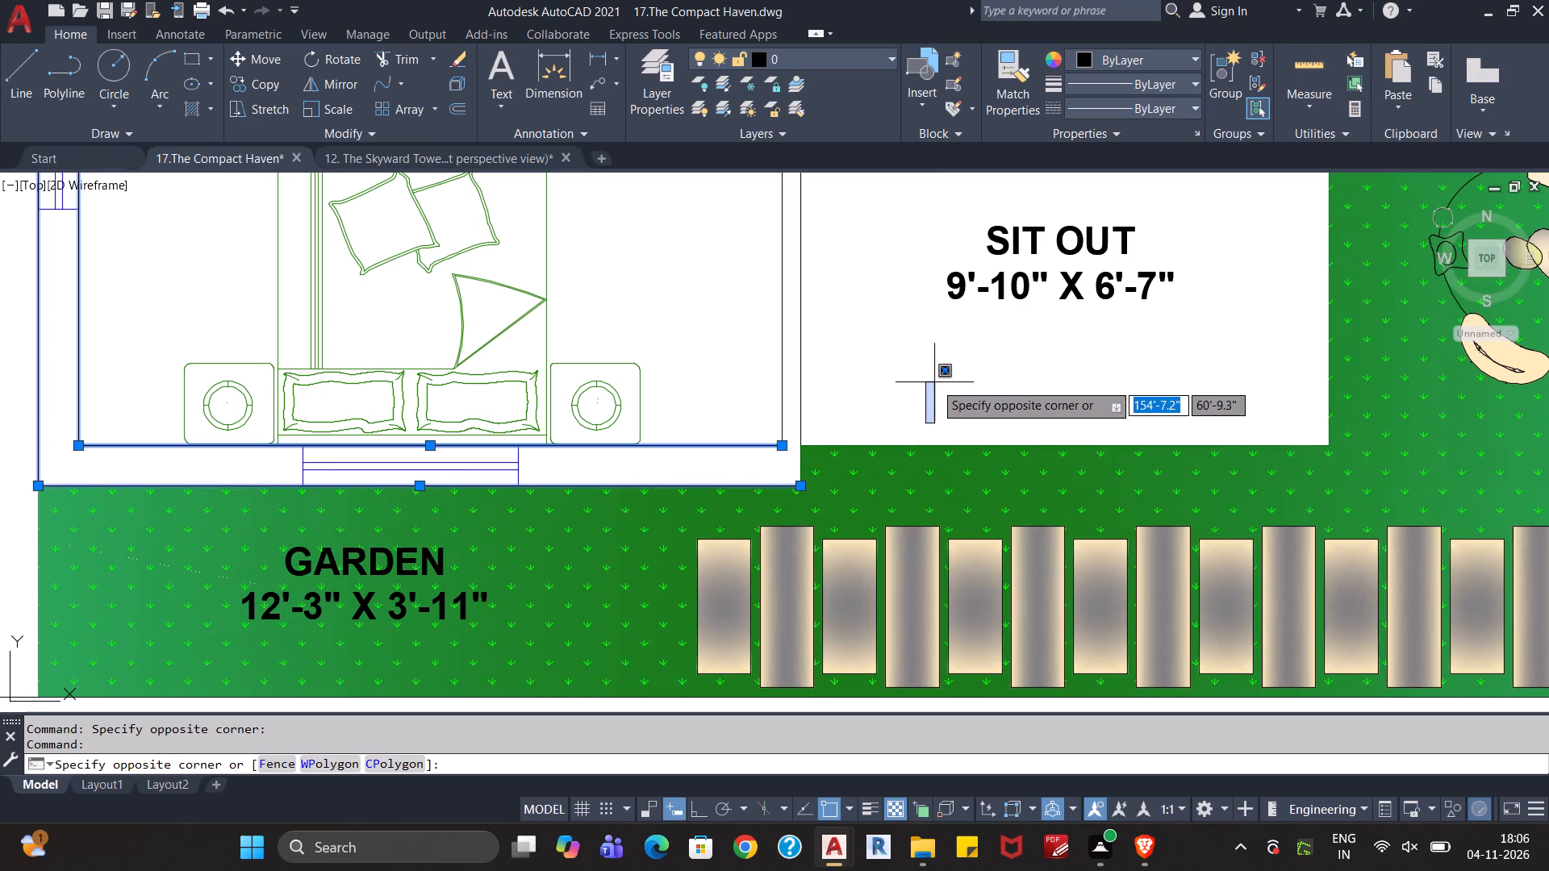
{"action": "left_click", "coordinate": [934, 382]}
Add the wall lines between the living room and front sit-out, including the short pier beside the entrance, but exclude the swing door.
{"action": "middle_click_drag", "start_coordinate": [893, 365], "coordinate": [808, 552]}
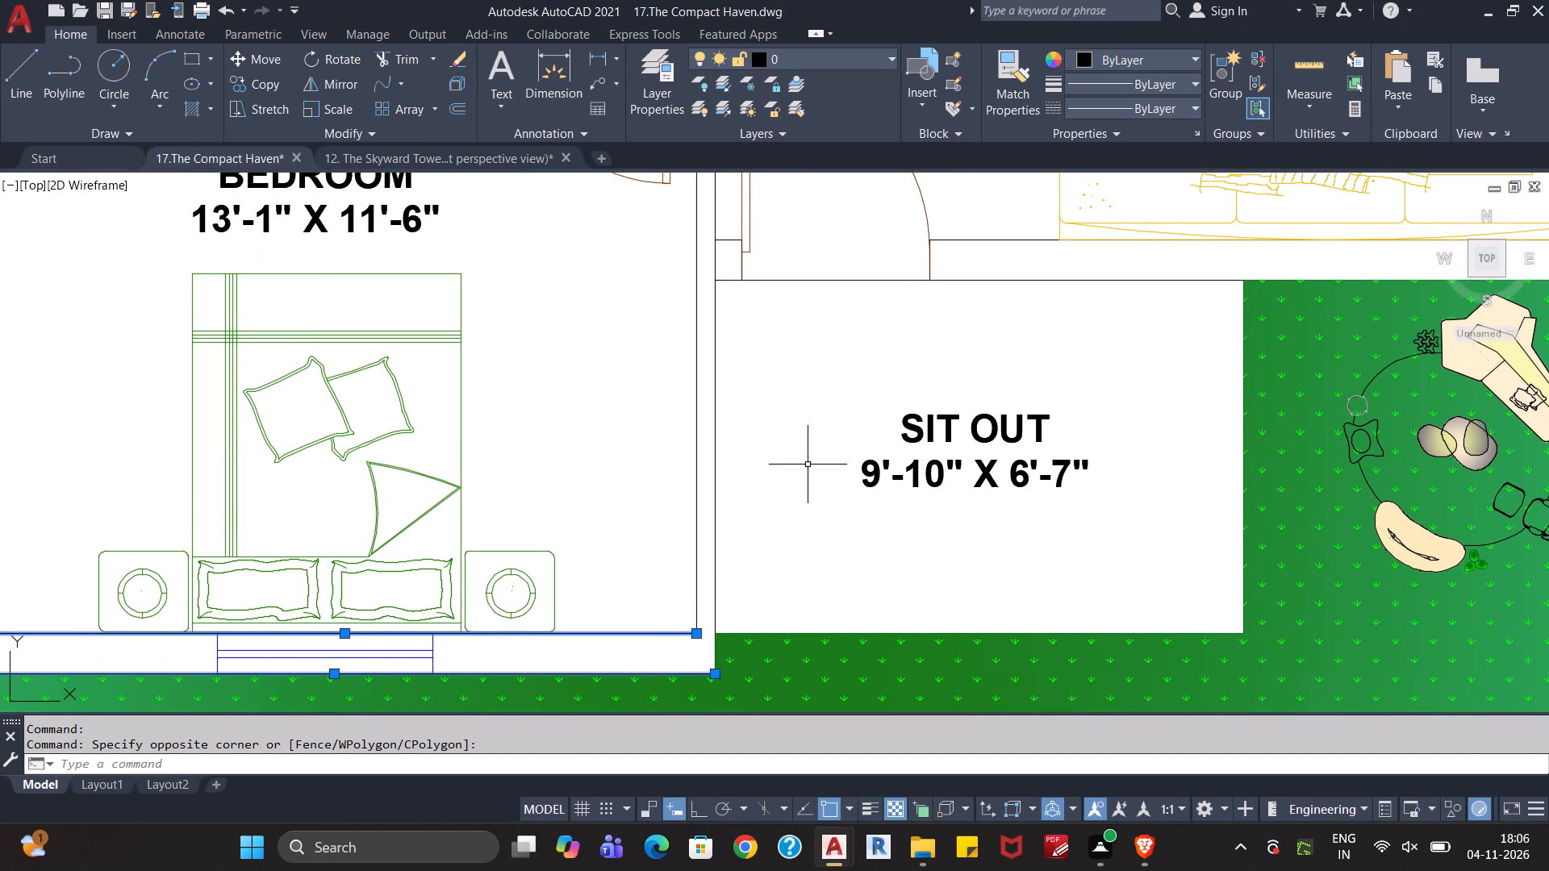
{"action": "middle_click_drag", "start_coordinate": [808, 458], "coordinate": [771, 598]}
{"action": "middle_click_drag", "start_coordinate": [791, 519], "coordinate": [757, 552]}
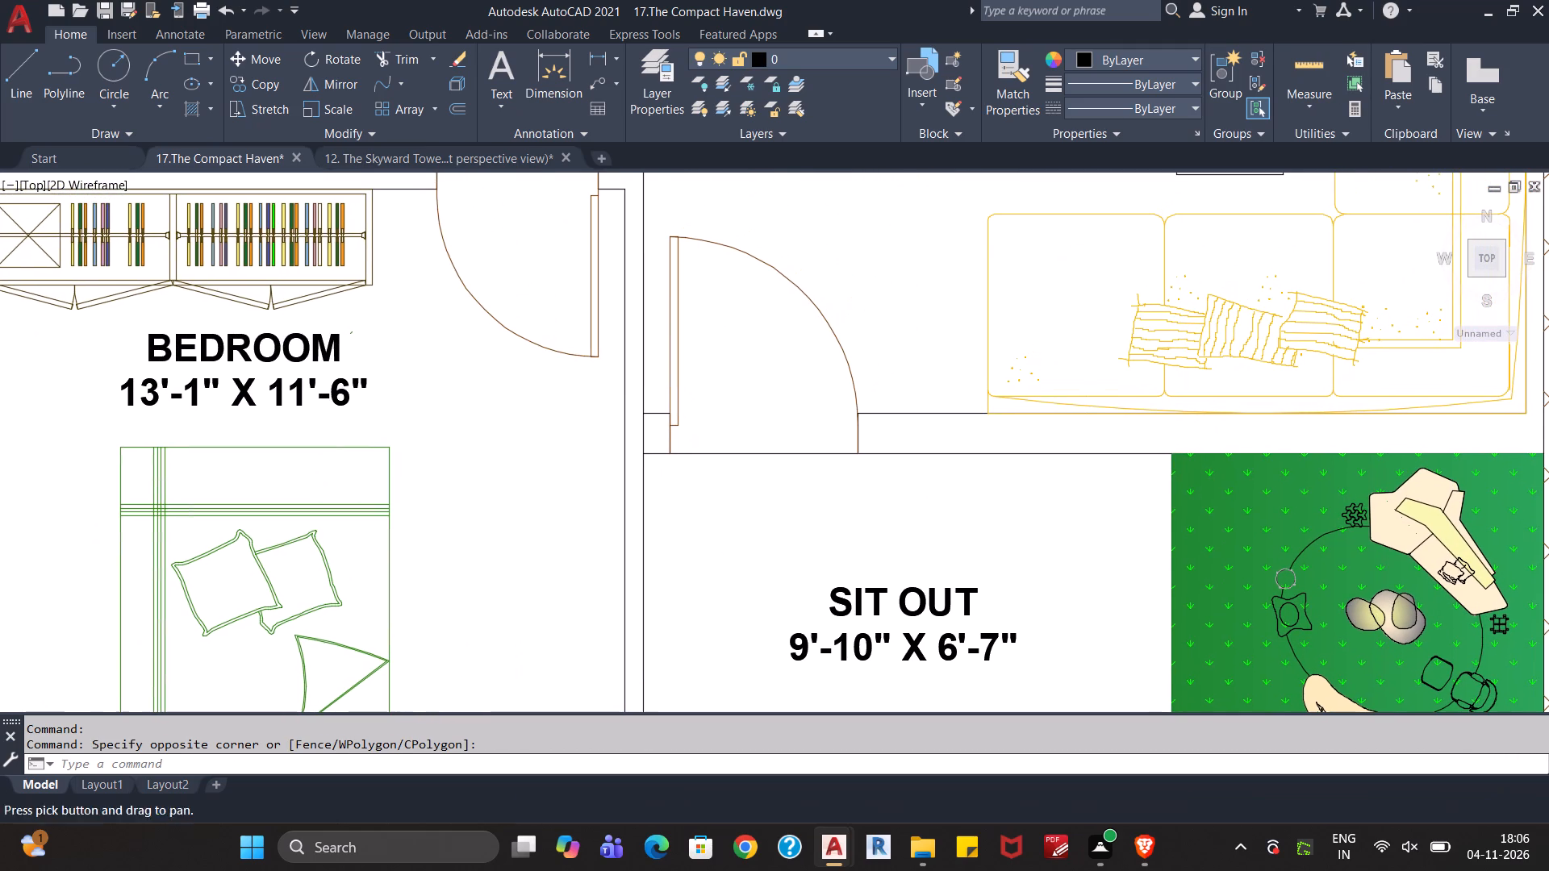
{"action": "left_click", "coordinate": [916, 485]}
{"action": "left_click", "coordinate": [917, 371]}
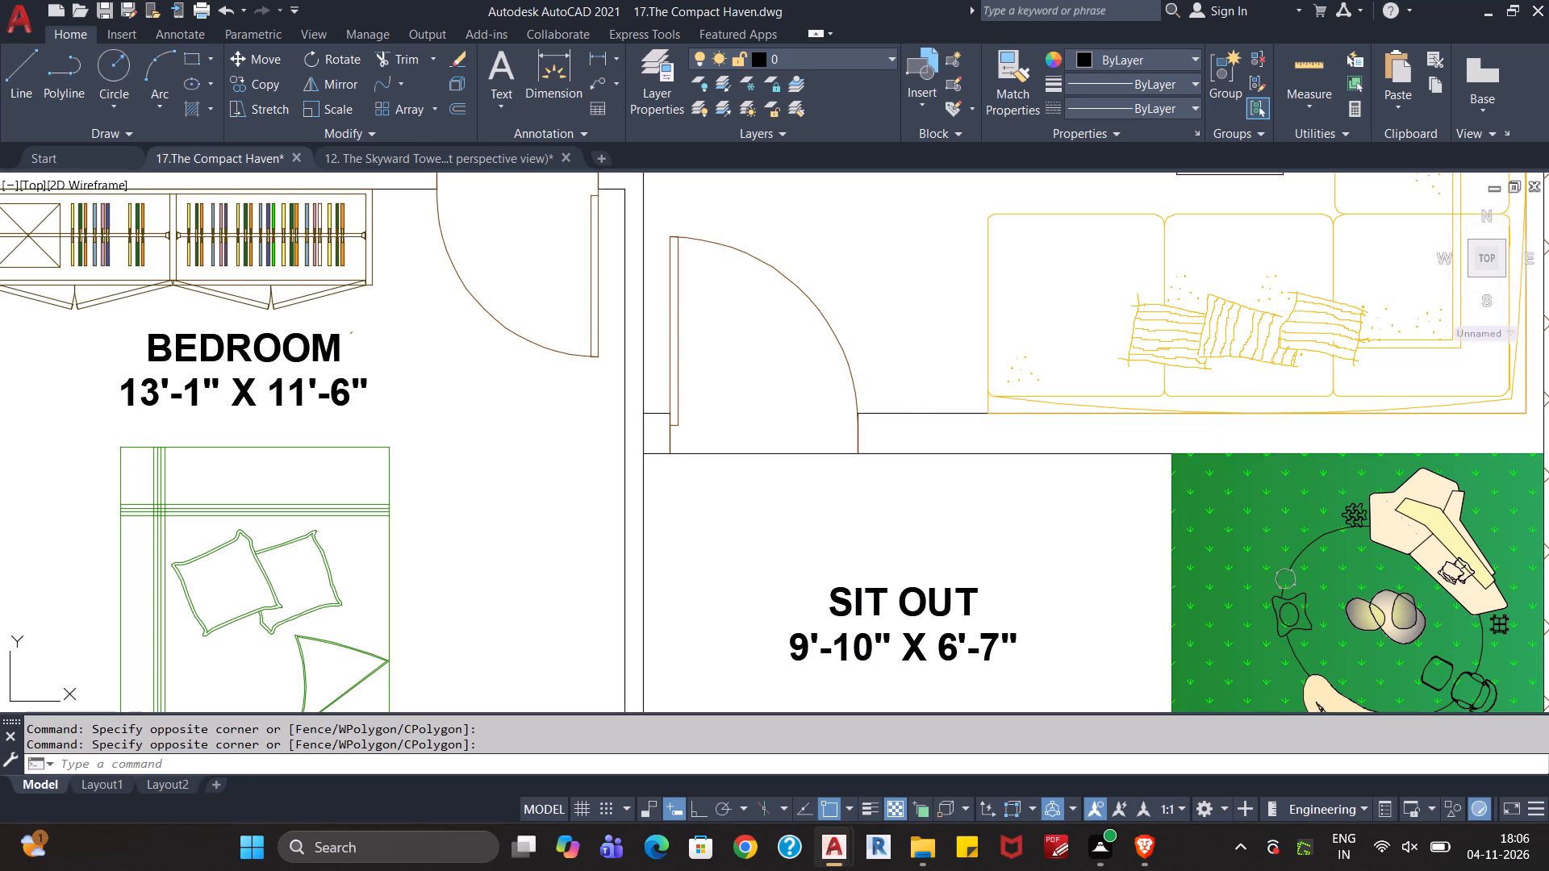
{"action": "left_click", "coordinate": [917, 373]}
{"action": "left_click", "coordinate": [893, 490]}
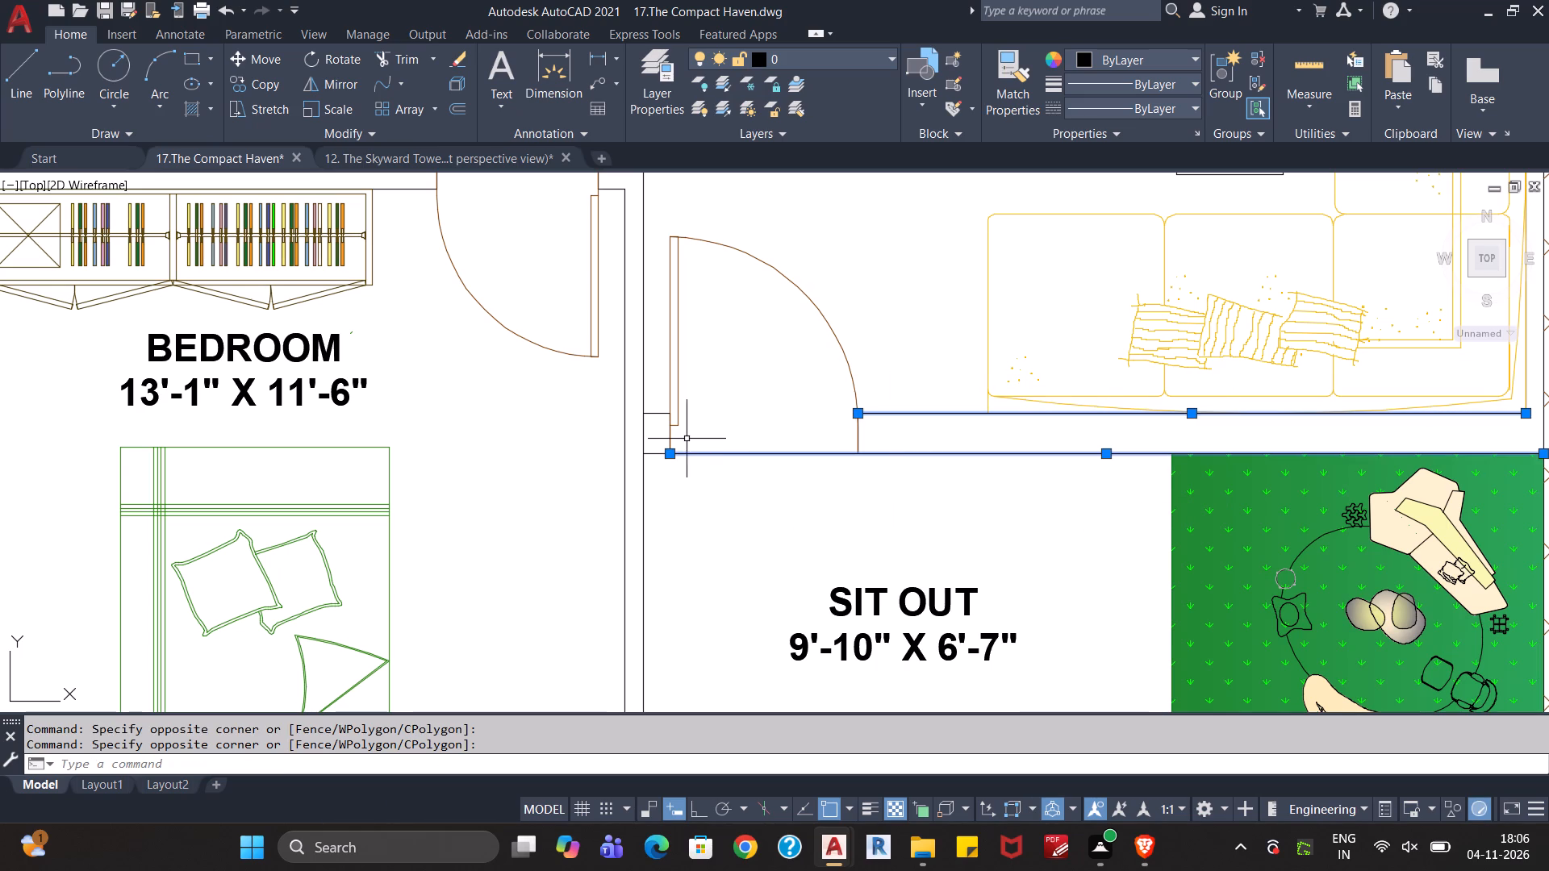
{"action": "left_click", "coordinate": [699, 393]}
{"action": "left_click", "coordinate": [658, 462]}
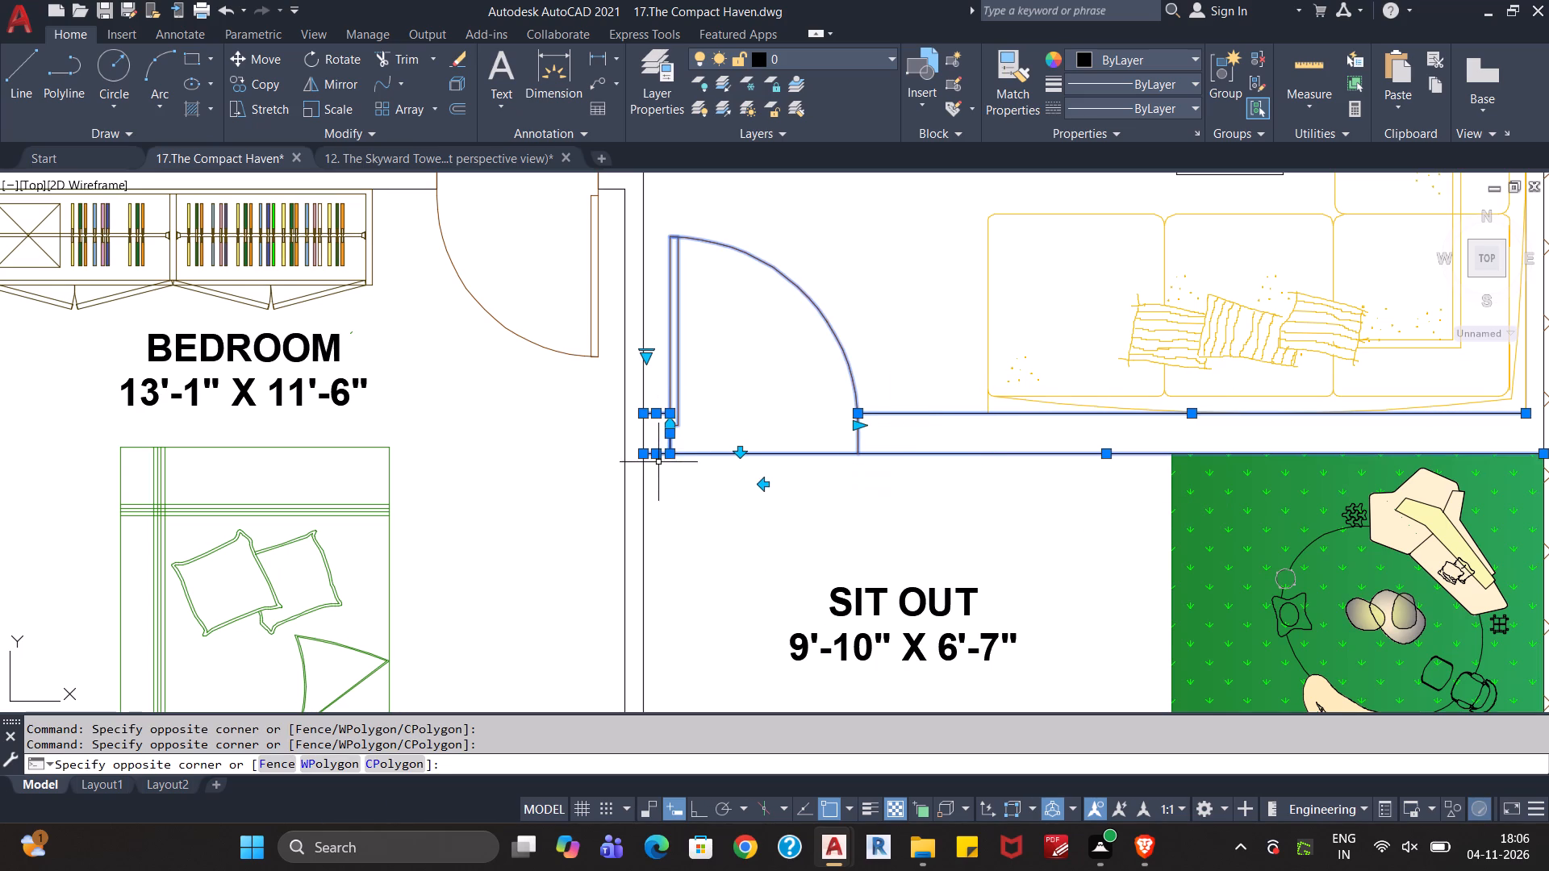
{"action": "left_click", "coordinate": [845, 271], "text": "shift"}
{"action": "left_click", "coordinate": [801, 333], "text": "shift"}
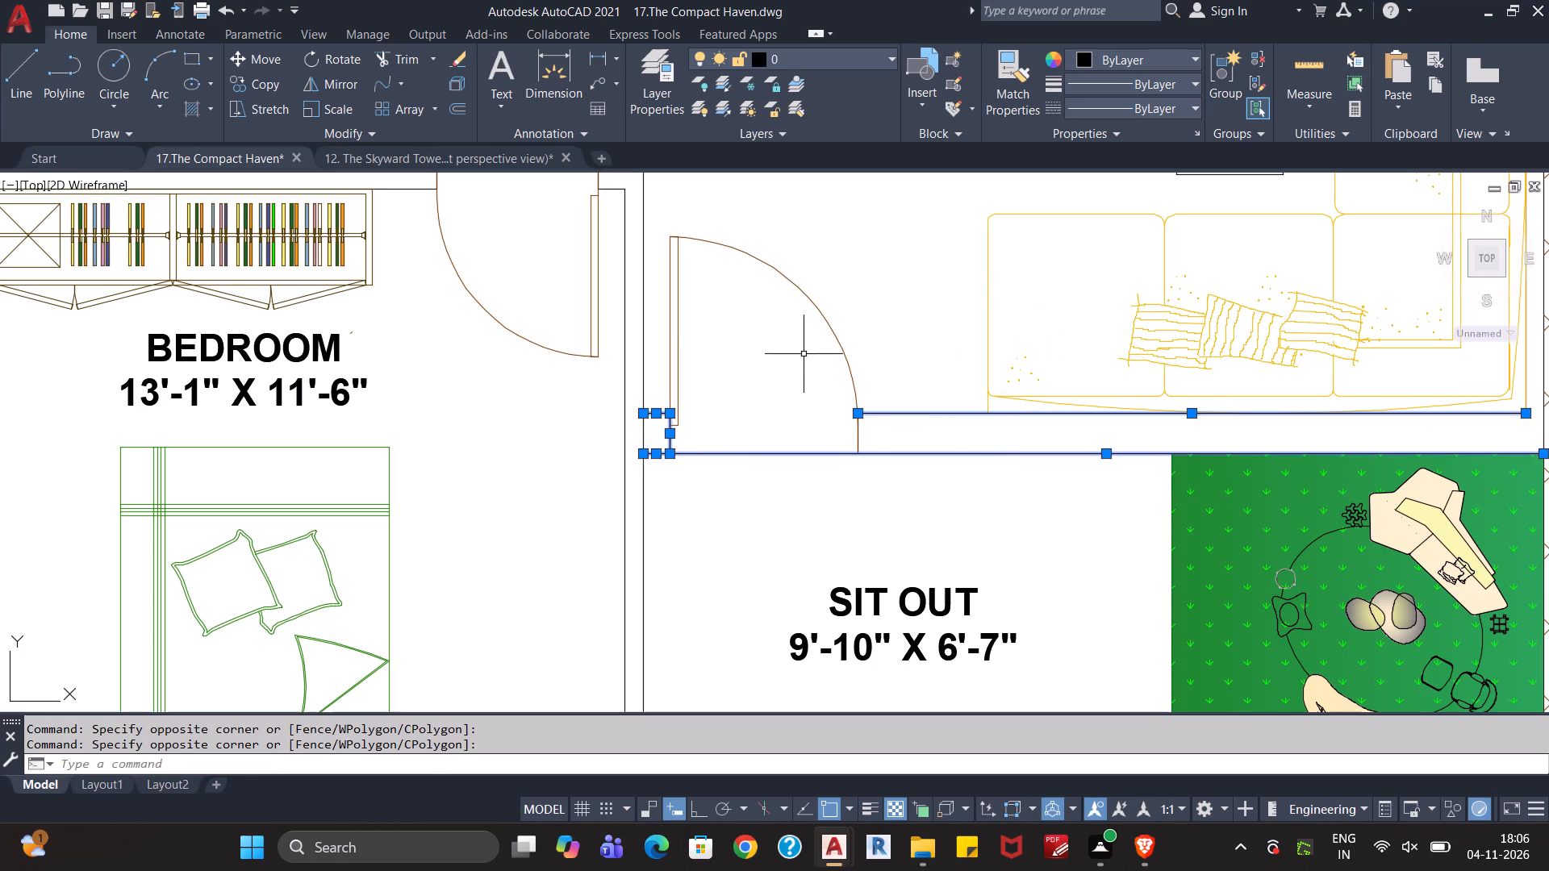
Add the wall line between the living room and parking area, plus the inner, outer and end lines of the office room's front wall.
{"action": "middle_click_drag", "start_coordinate": [891, 486], "coordinate": [630, 515]}
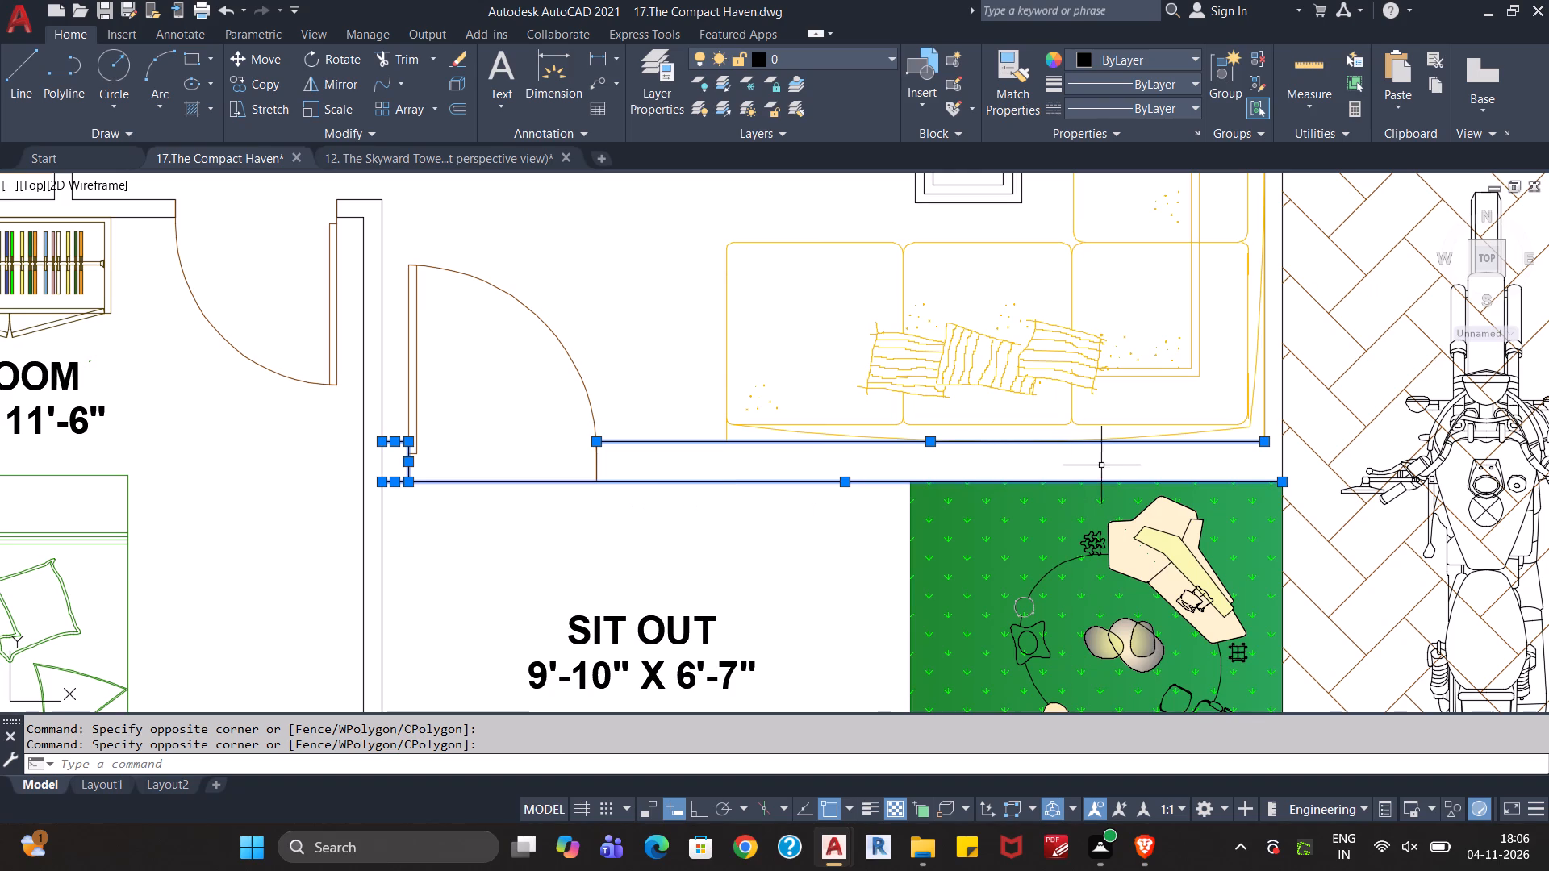
{"action": "middle_click_drag", "start_coordinate": [1128, 469], "coordinate": [798, 535]}
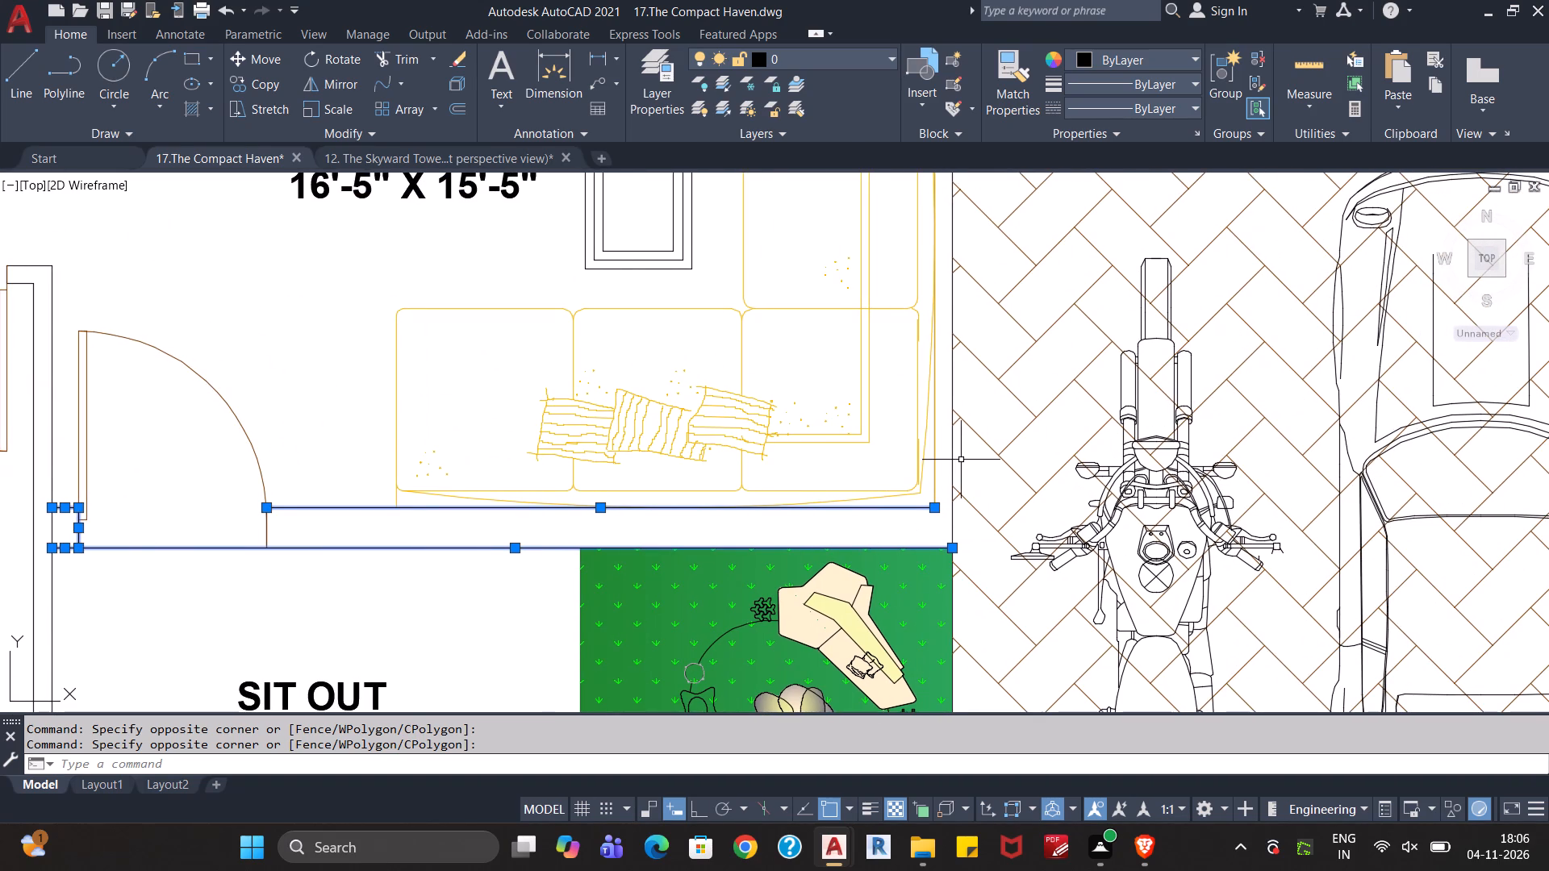
{"action": "left_click", "coordinate": [951, 459]}
{"action": "scroll", "coordinate": [912, 516], "scroll_direction": "down", "scroll_amount": 3}
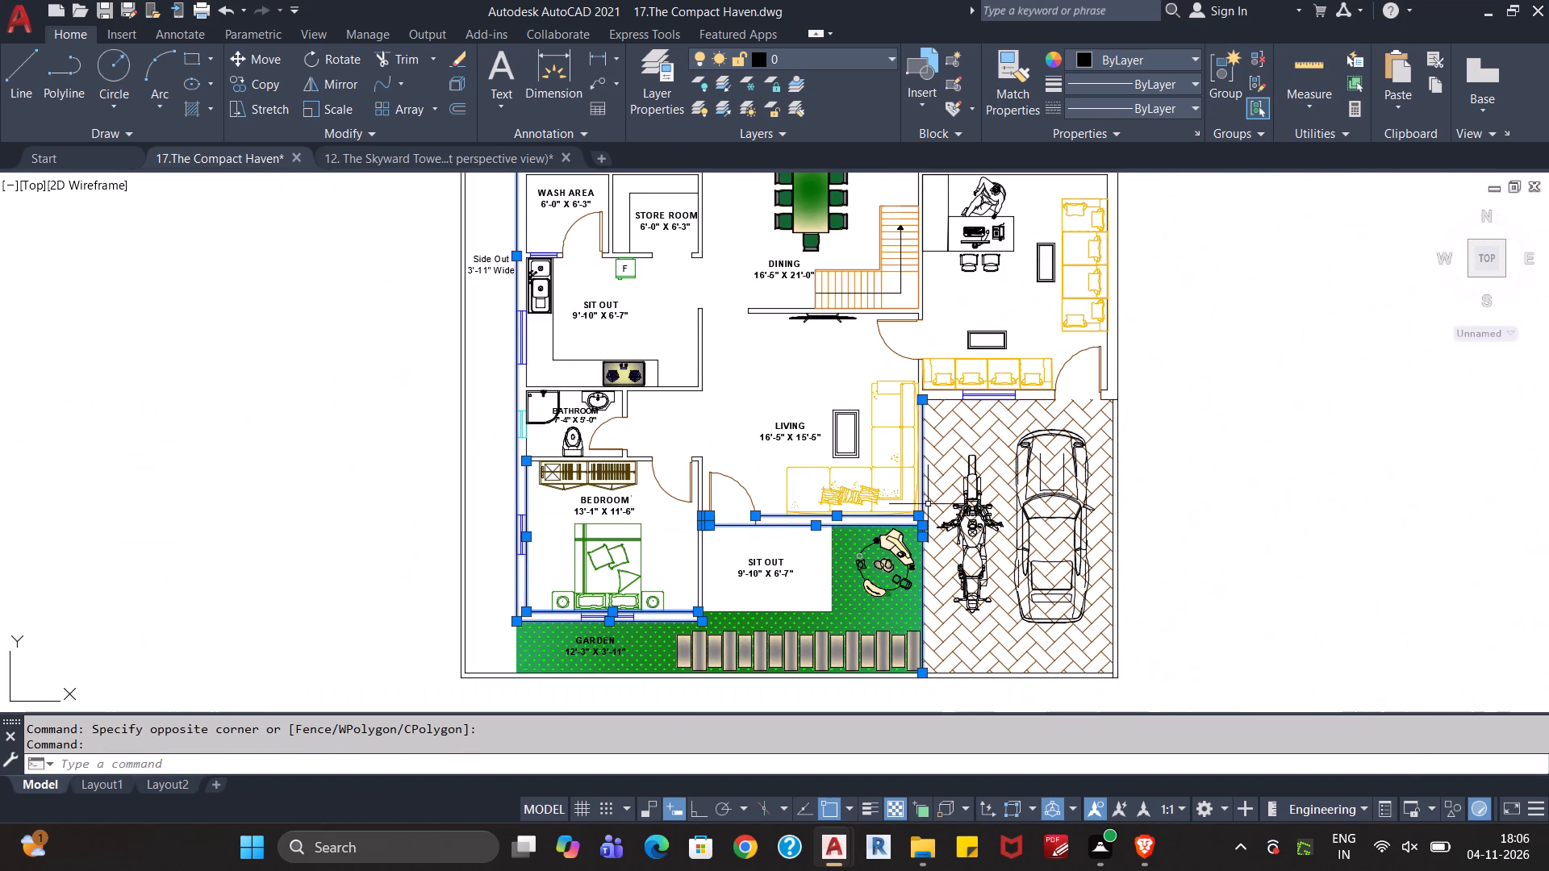
{"action": "middle_click_drag", "start_coordinate": [1152, 433], "coordinate": [1142, 527]}
{"action": "scroll", "coordinate": [1006, 510], "scroll_direction": "up", "scroll_amount": 2}
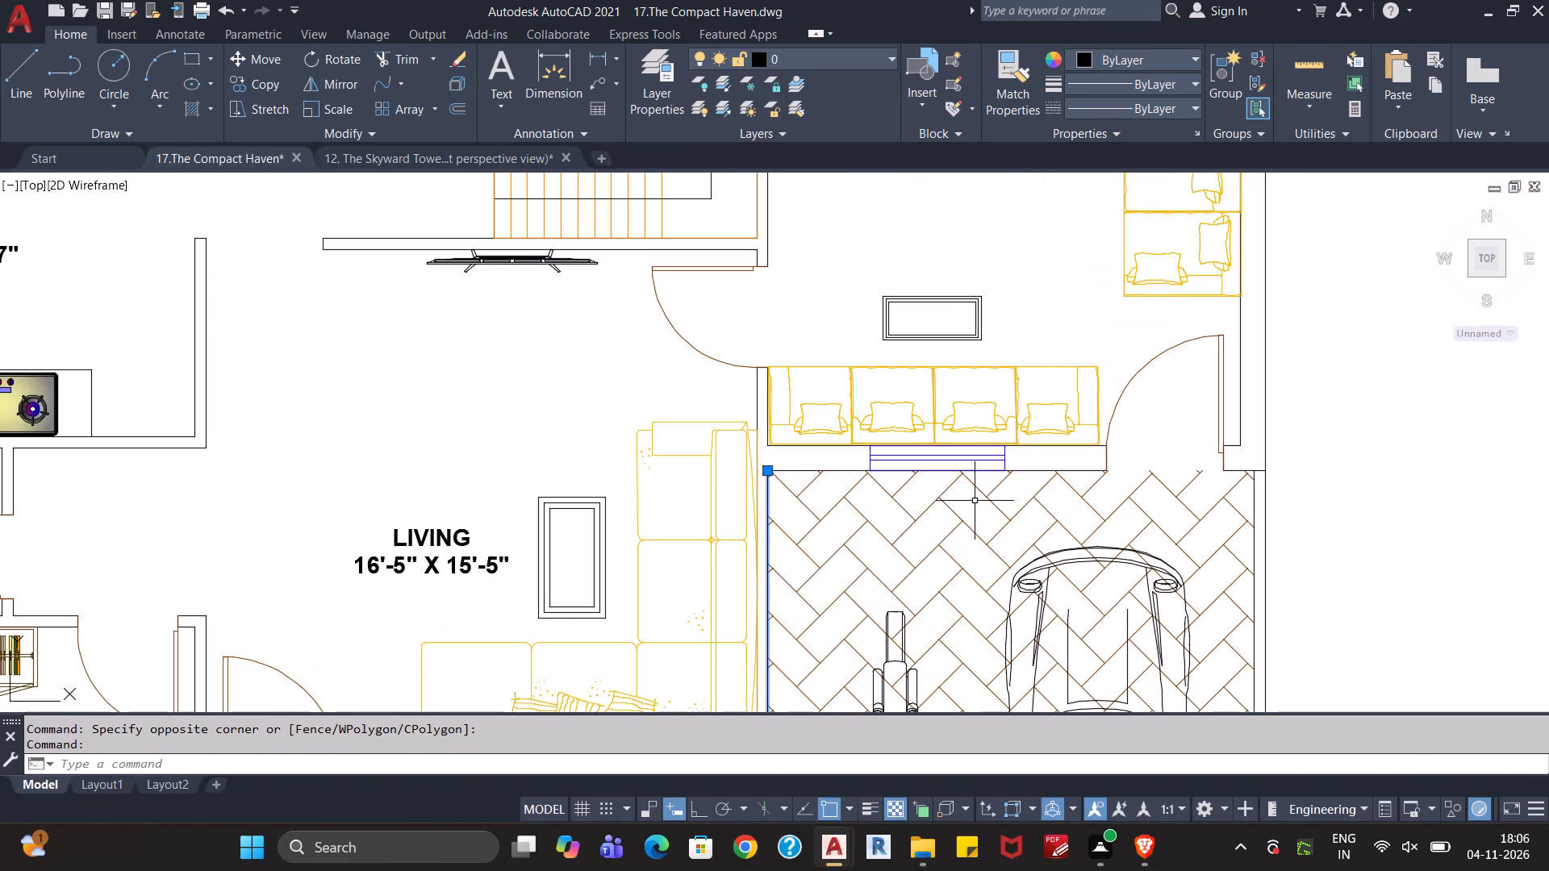
{"action": "left_click", "coordinate": [846, 471]}
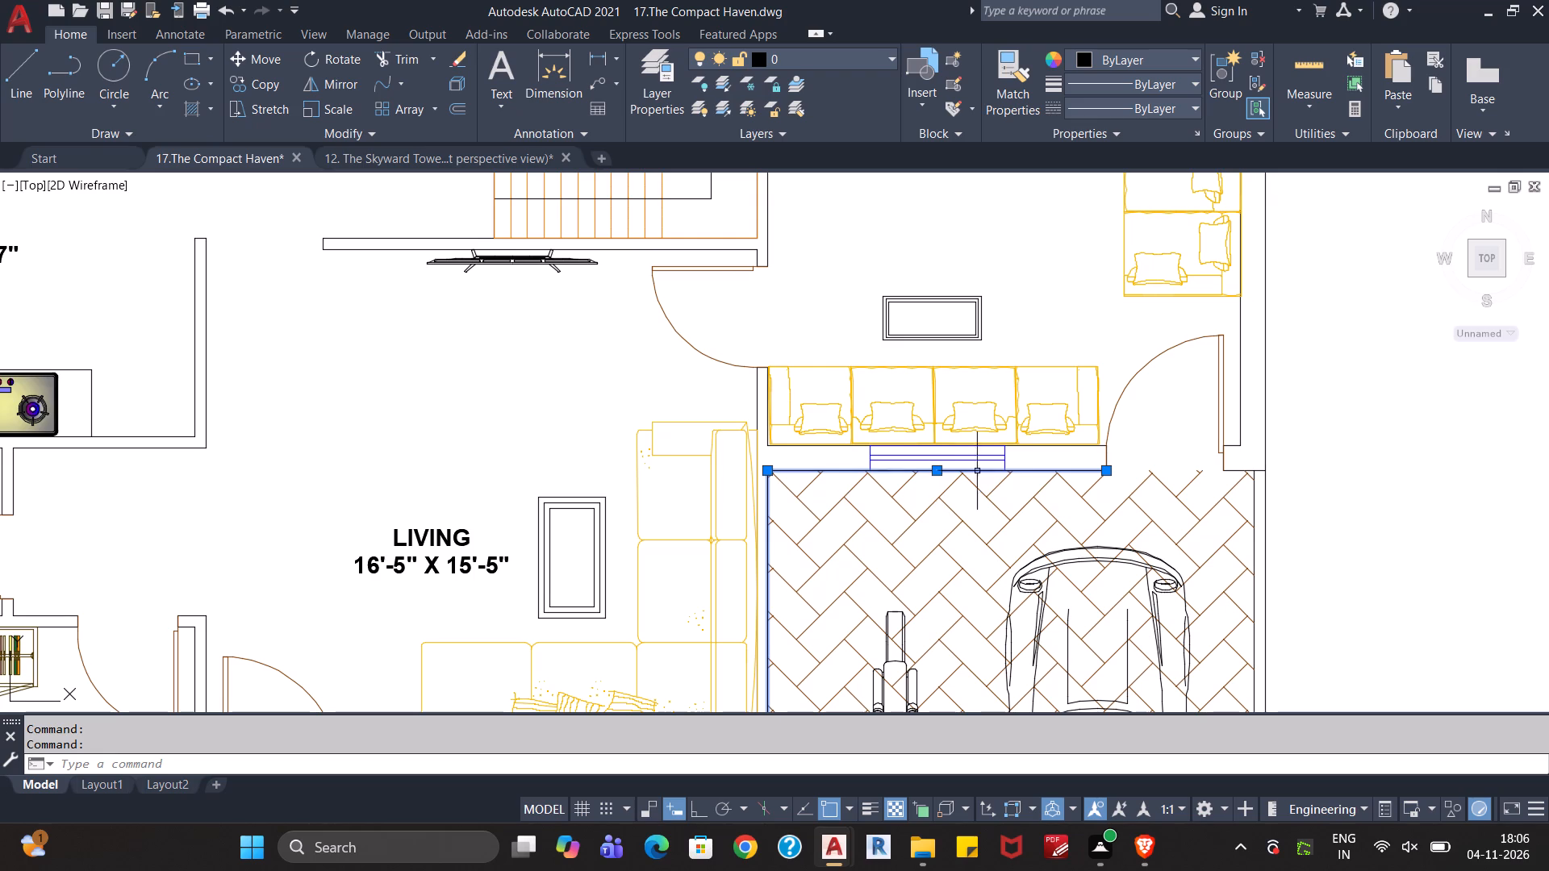
{"action": "scroll", "coordinate": [1101, 444], "scroll_direction": "up", "scroll_amount": 3}
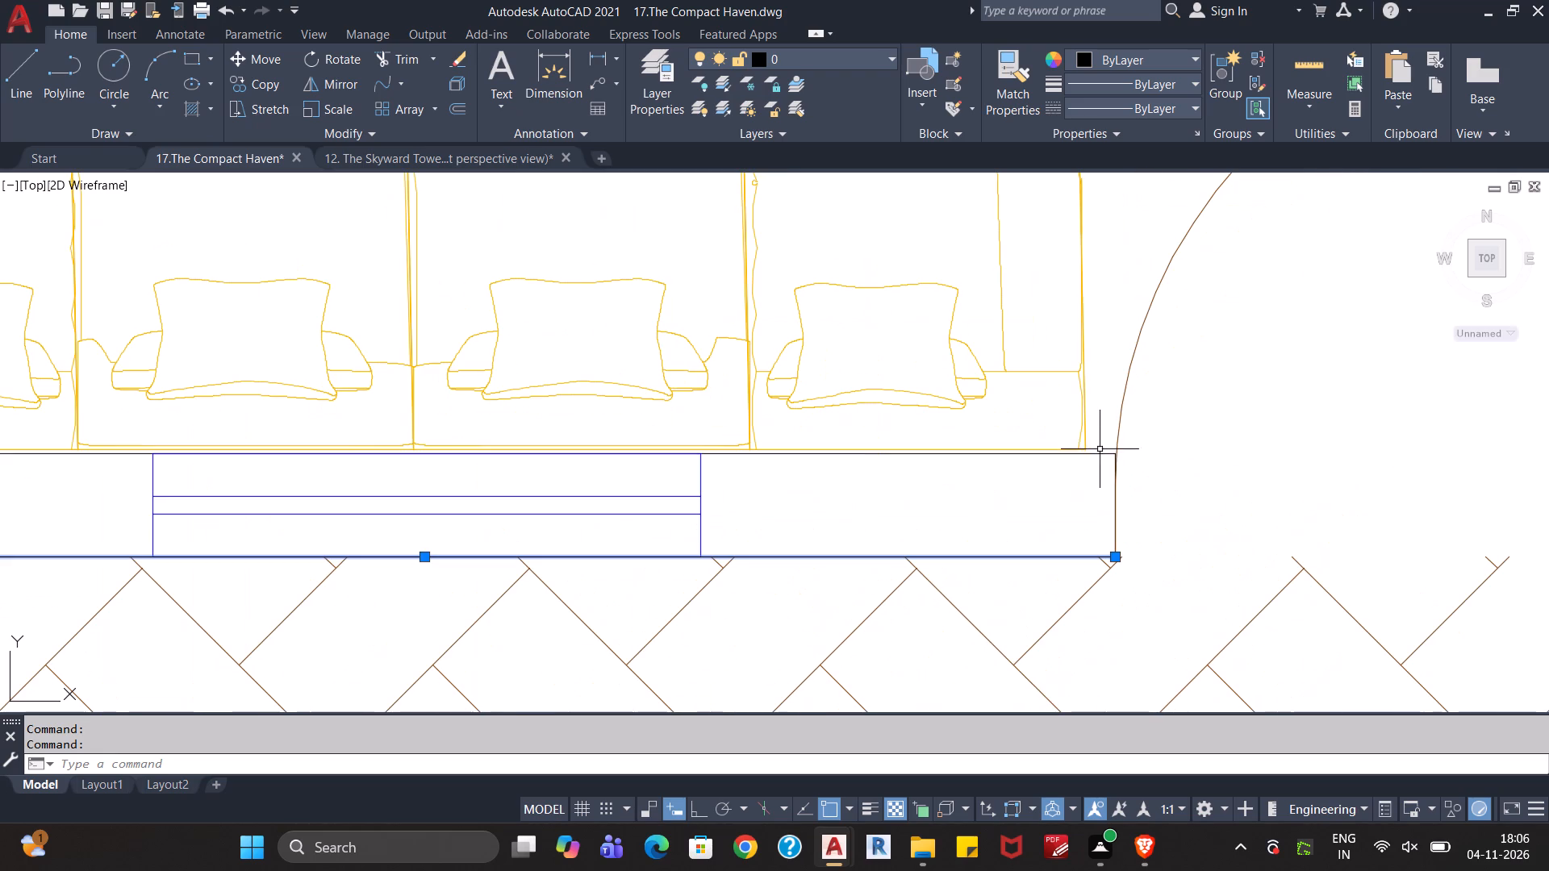
{"action": "left_click", "coordinate": [1105, 445]}
{"action": "left_click", "coordinate": [1101, 478]}
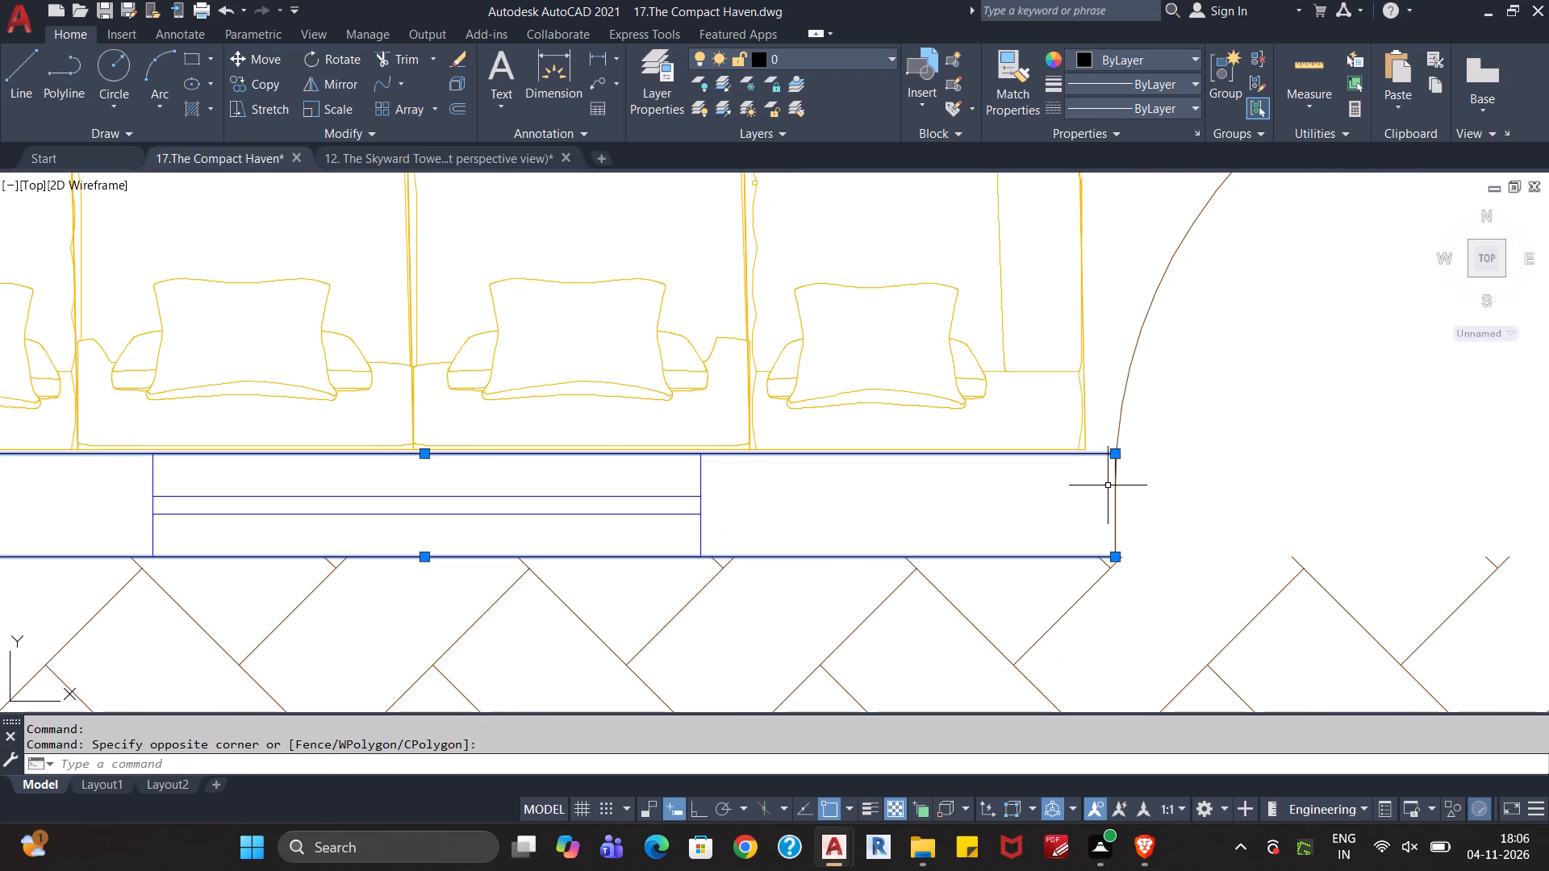
{"action": "left_click", "coordinate": [1134, 479]}
{"action": "left_click", "coordinate": [1096, 497]}
Add the office room's outer side wall lines and the short return beside its parking-side door, keeping the door itself out of the selection.
{"action": "middle_click_drag", "start_coordinate": [1216, 415], "coordinate": [1217, 416]}
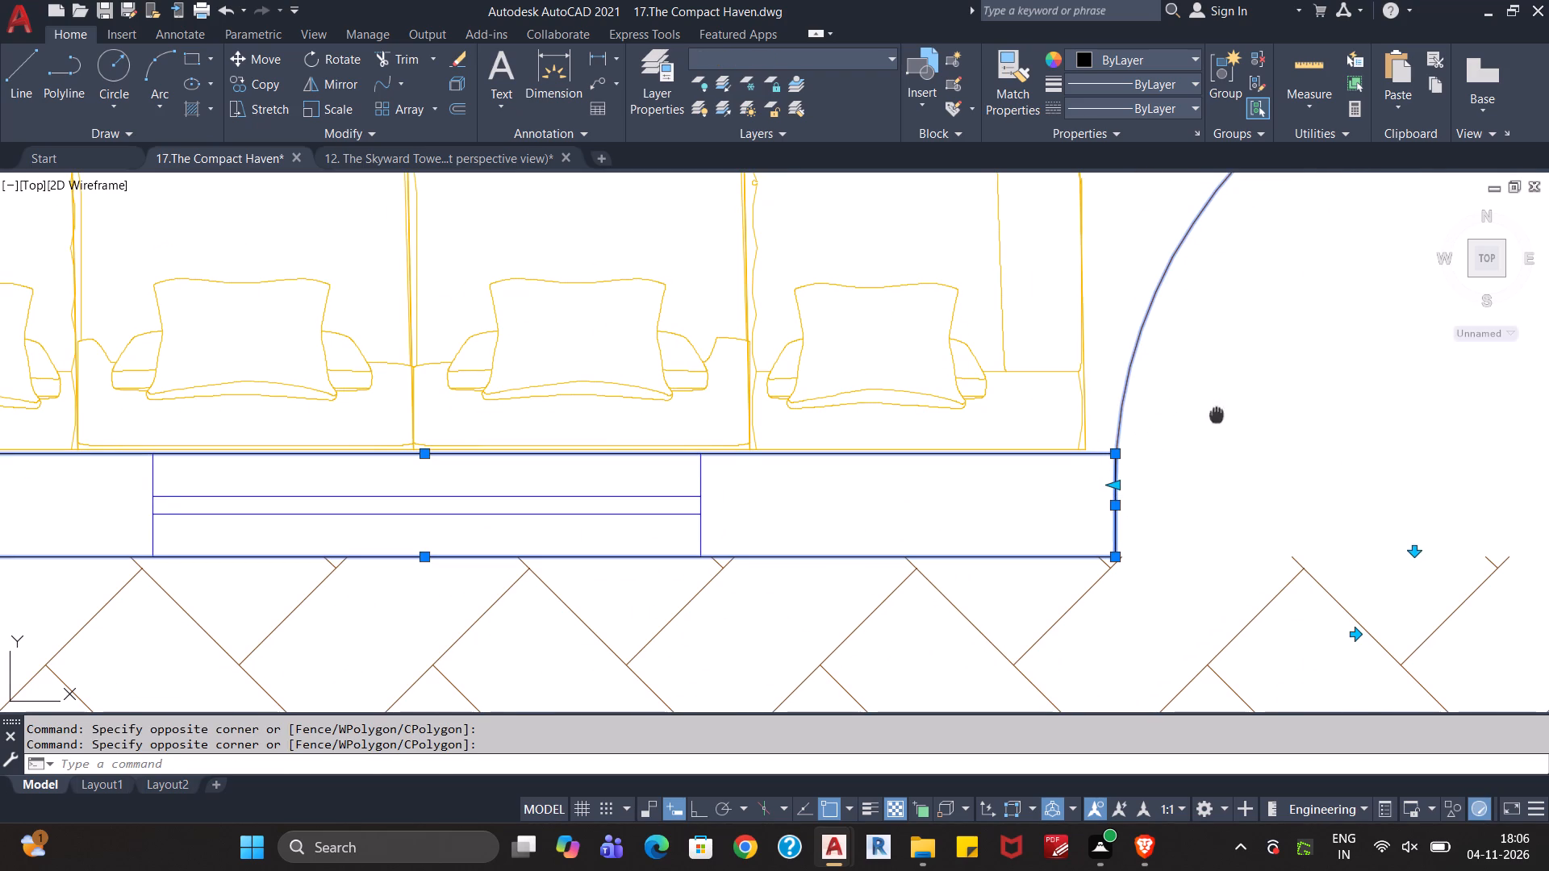
{"action": "middle_click_drag", "start_coordinate": [1217, 416], "coordinate": [1008, 517]}
{"action": "scroll", "coordinate": [997, 519], "scroll_direction": "down", "scroll_amount": 1}
{"action": "middle_click_drag", "start_coordinate": [1084, 525], "coordinate": [1024, 515]}
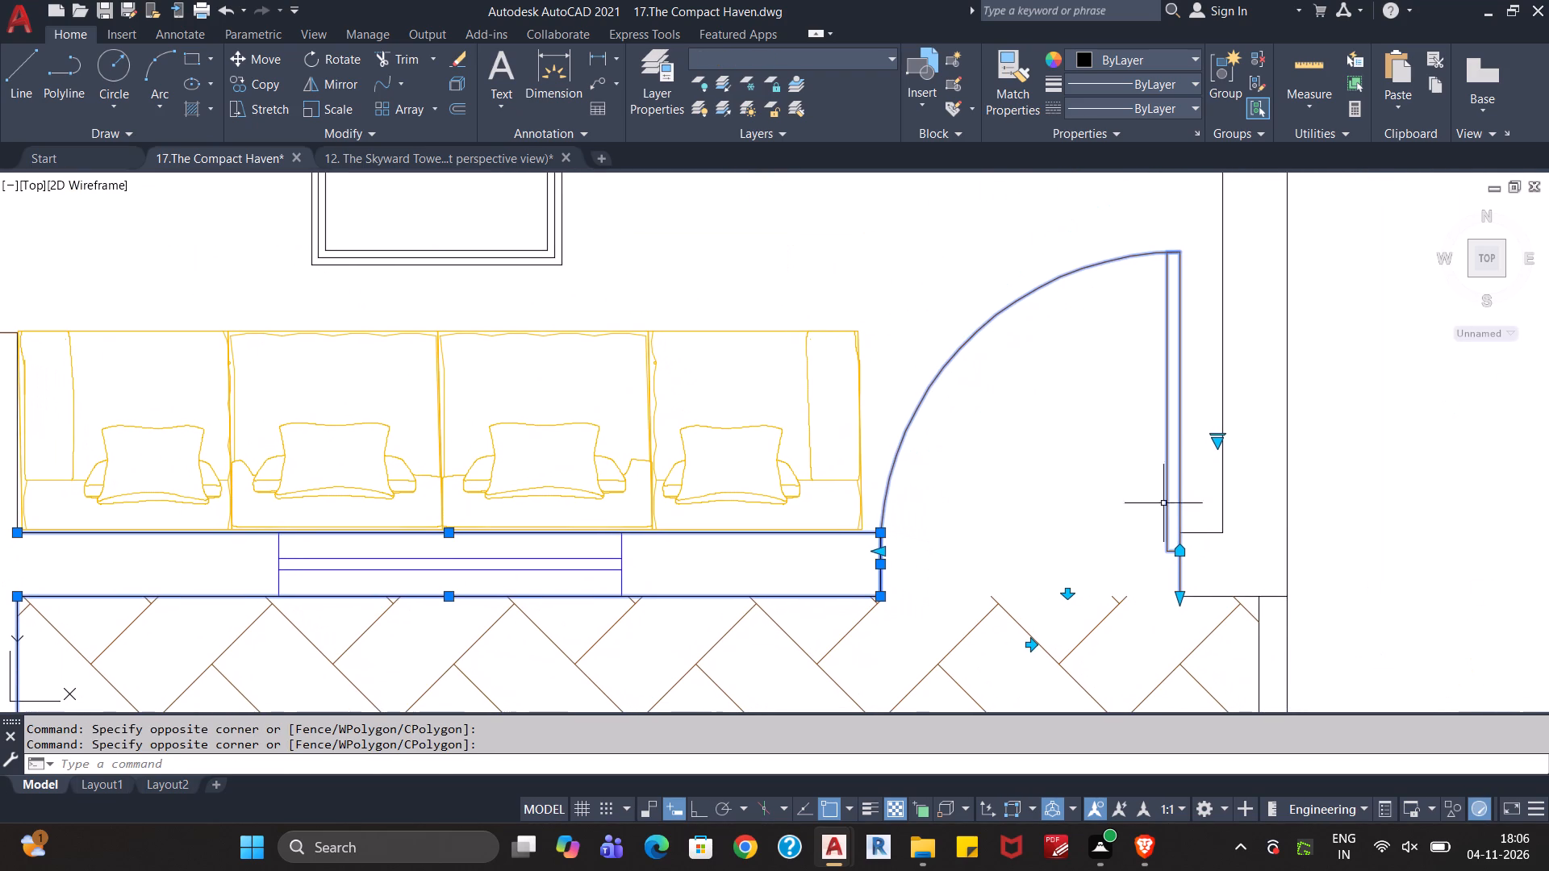
{"action": "left_click", "coordinate": [1332, 436]}
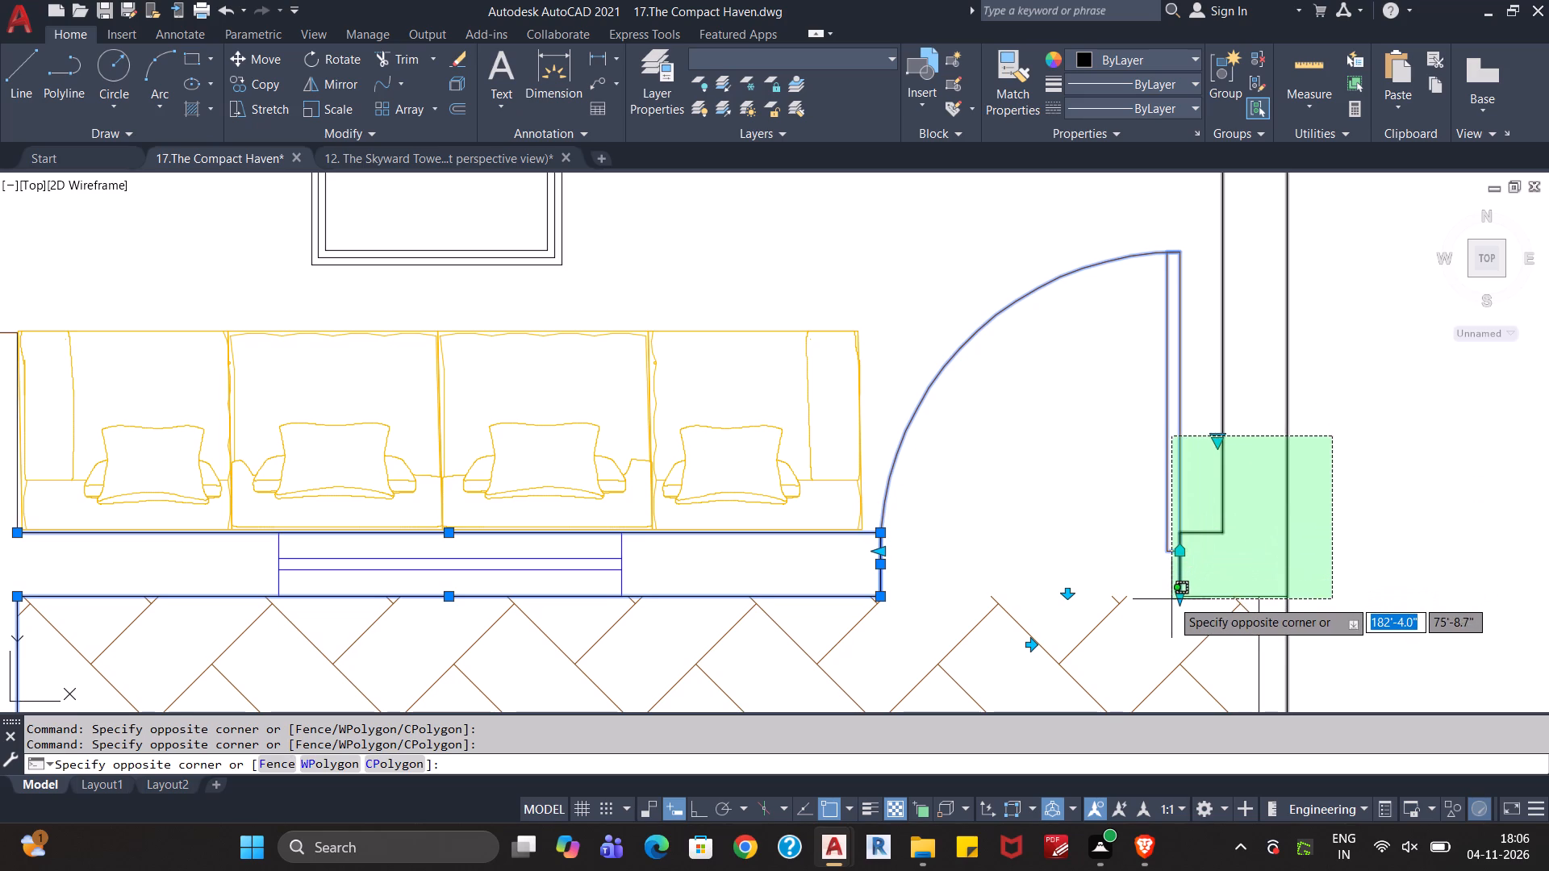
{"action": "left_click", "coordinate": [1172, 596]}
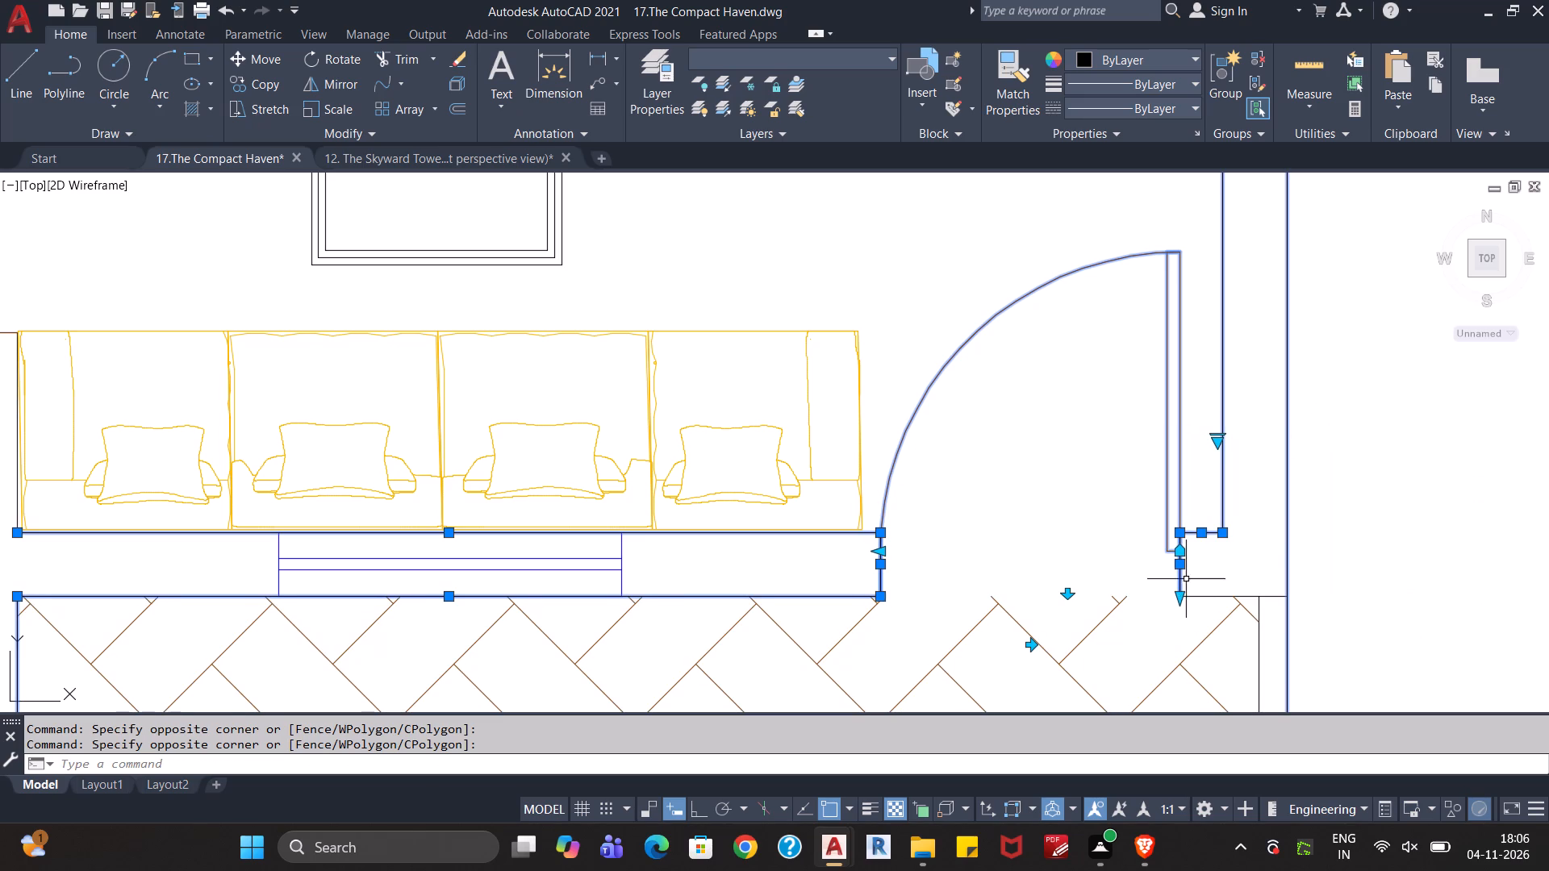
{"action": "left_click", "coordinate": [1247, 561]}
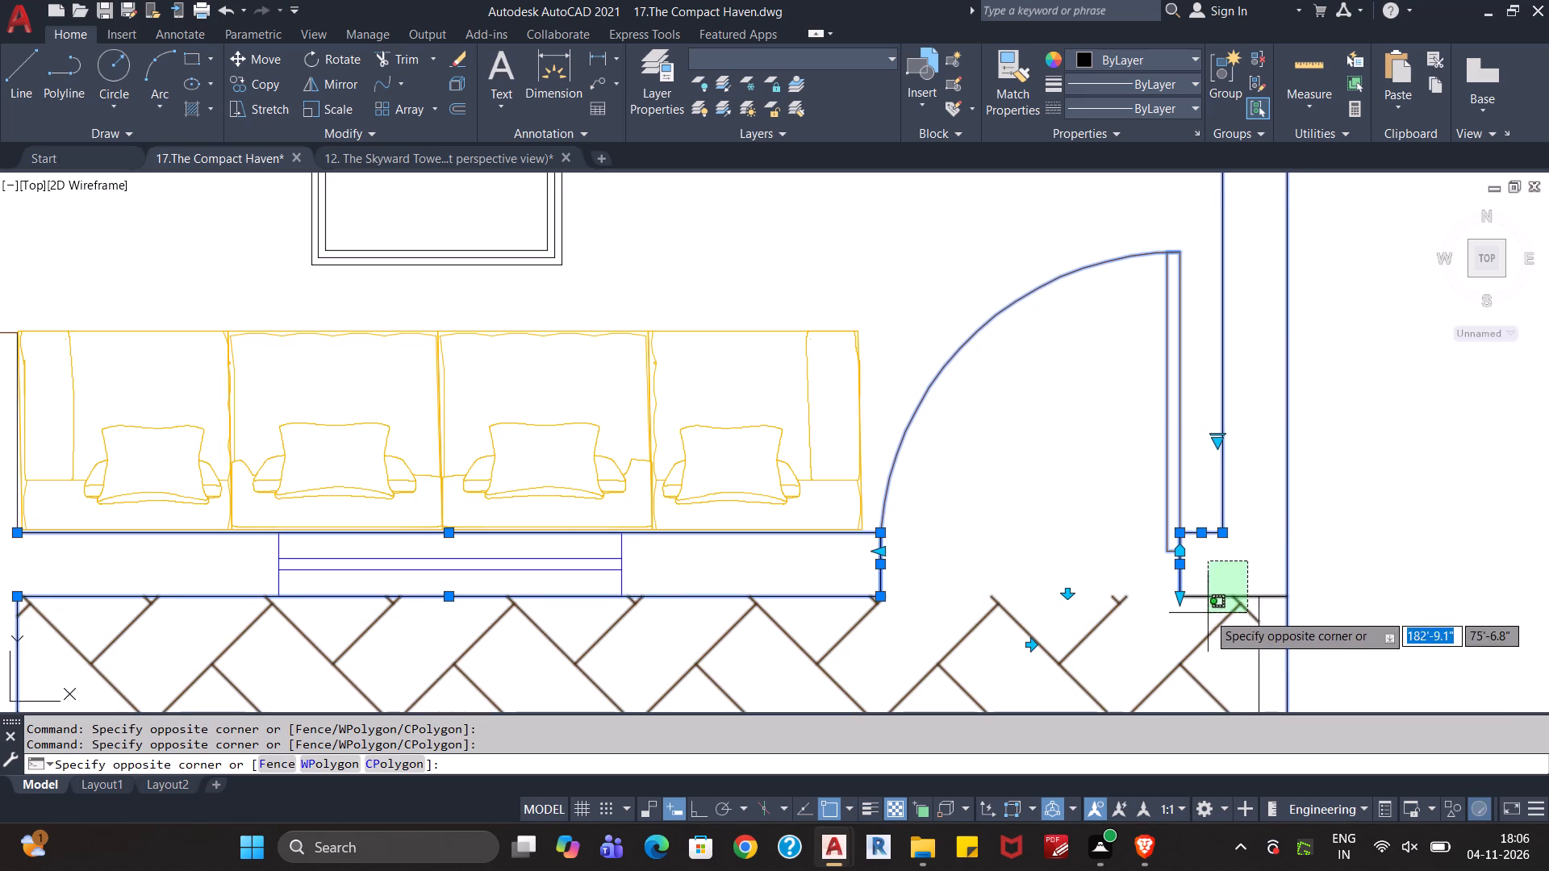
{"action": "left_click", "coordinate": [1208, 613]}
{"action": "left_click", "coordinate": [1151, 635], "text": "shift"}
{"action": "left_click", "coordinate": [1090, 677], "text": "shift"}
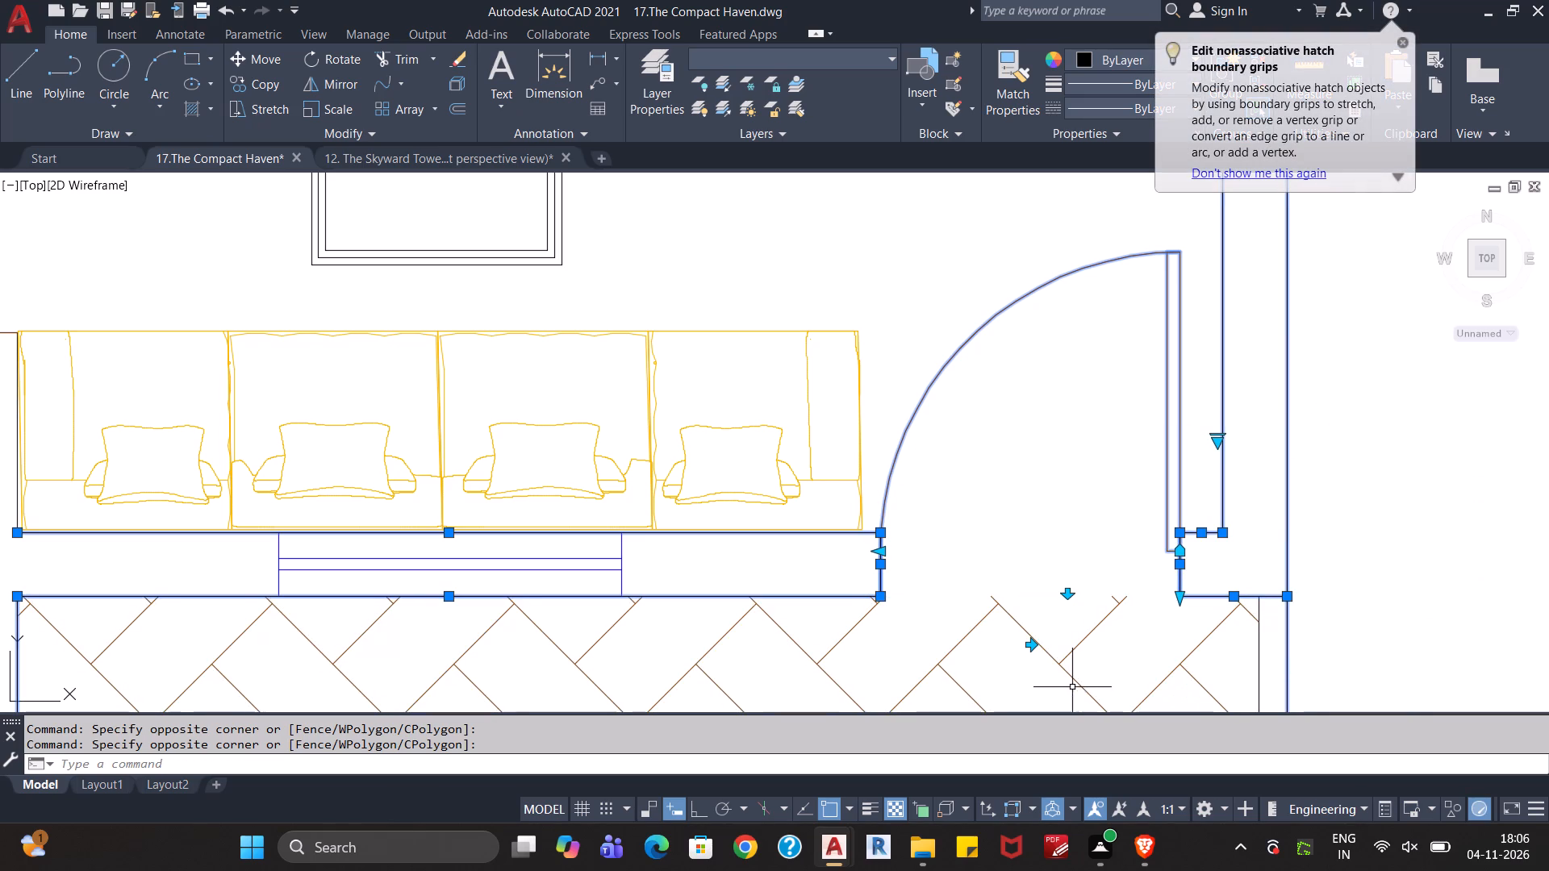
{"action": "left_click", "coordinate": [1046, 259], "text": "shift"}
{"action": "left_click", "coordinate": [1029, 349], "text": "shift"}
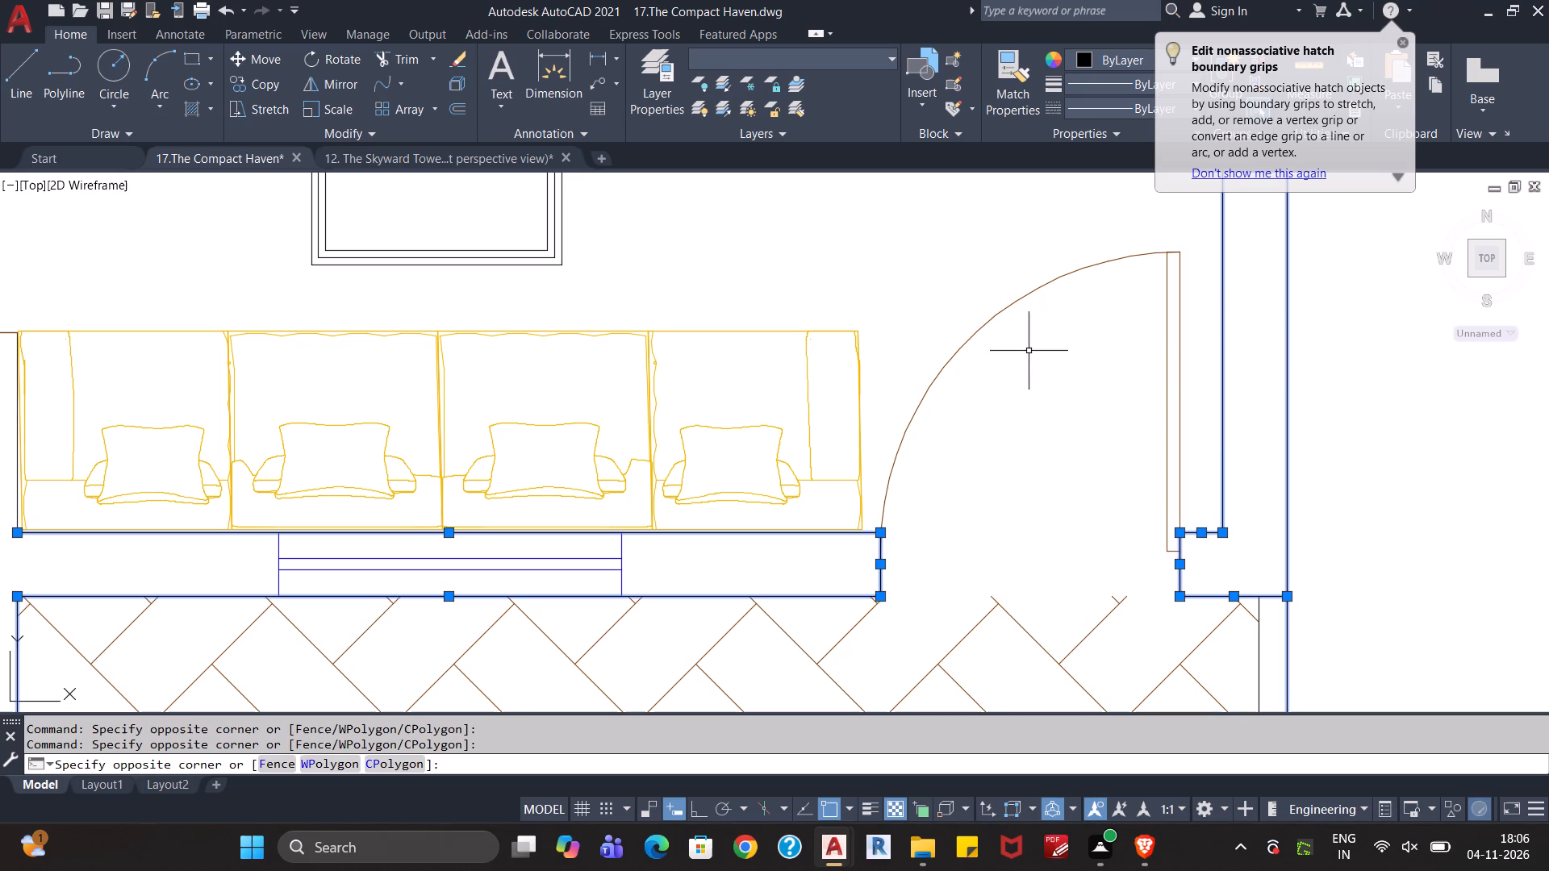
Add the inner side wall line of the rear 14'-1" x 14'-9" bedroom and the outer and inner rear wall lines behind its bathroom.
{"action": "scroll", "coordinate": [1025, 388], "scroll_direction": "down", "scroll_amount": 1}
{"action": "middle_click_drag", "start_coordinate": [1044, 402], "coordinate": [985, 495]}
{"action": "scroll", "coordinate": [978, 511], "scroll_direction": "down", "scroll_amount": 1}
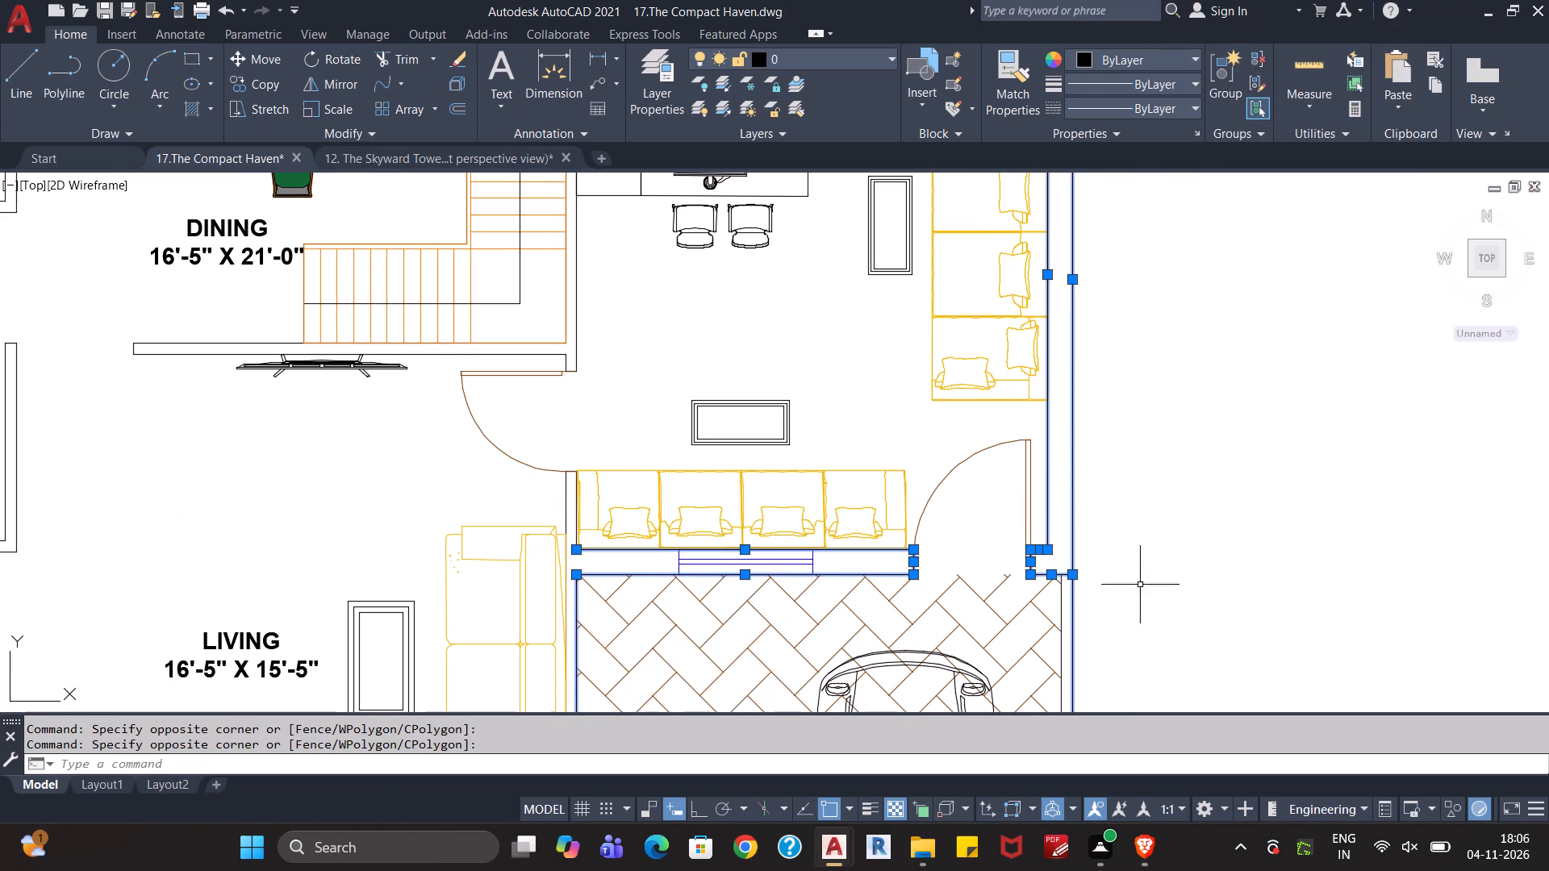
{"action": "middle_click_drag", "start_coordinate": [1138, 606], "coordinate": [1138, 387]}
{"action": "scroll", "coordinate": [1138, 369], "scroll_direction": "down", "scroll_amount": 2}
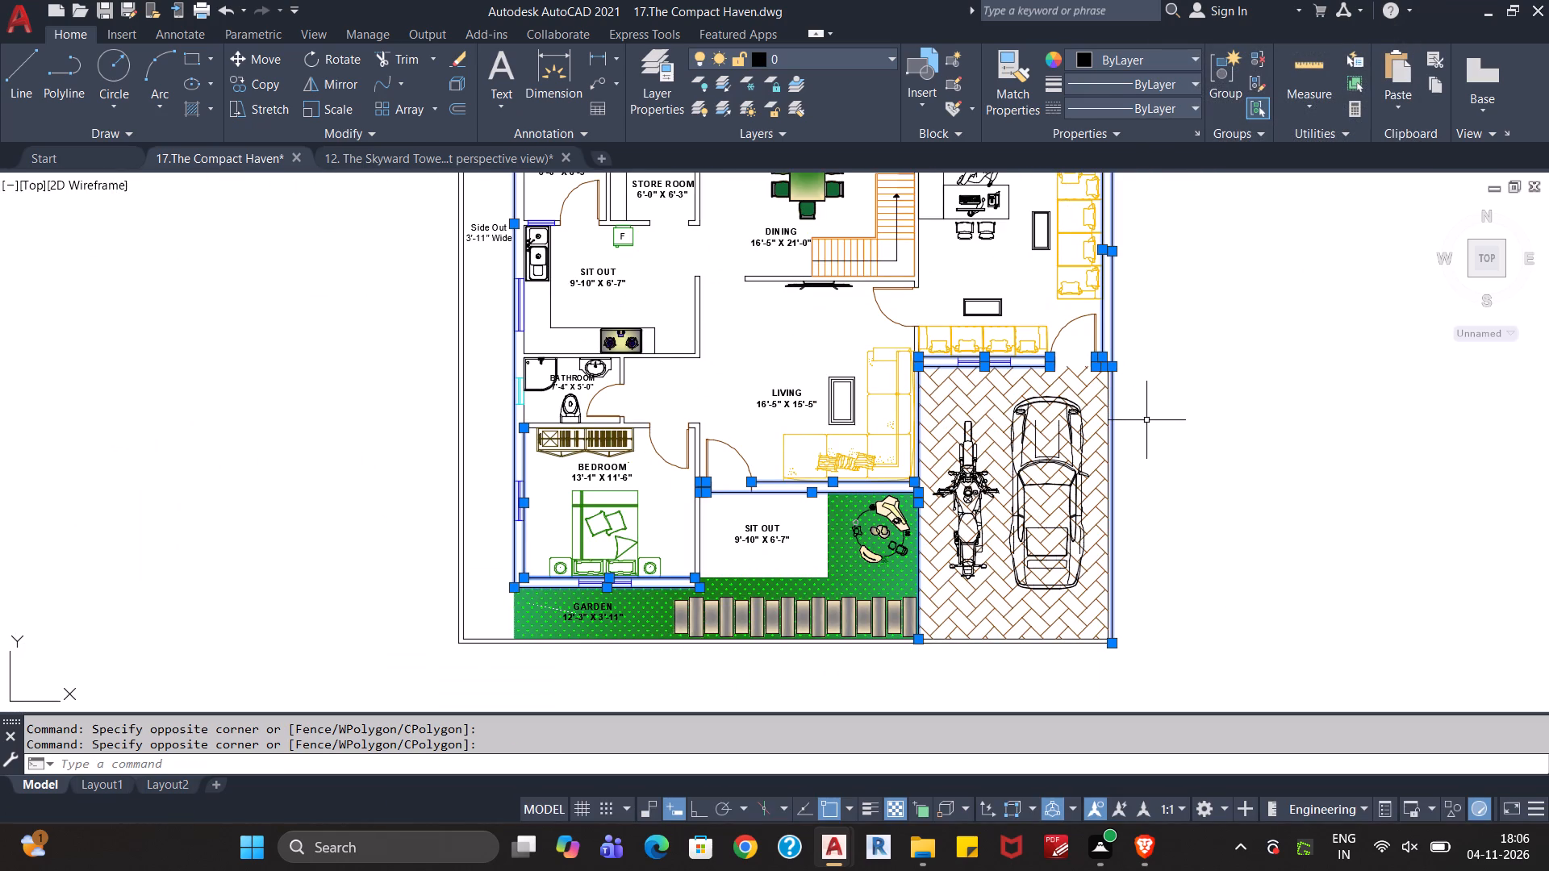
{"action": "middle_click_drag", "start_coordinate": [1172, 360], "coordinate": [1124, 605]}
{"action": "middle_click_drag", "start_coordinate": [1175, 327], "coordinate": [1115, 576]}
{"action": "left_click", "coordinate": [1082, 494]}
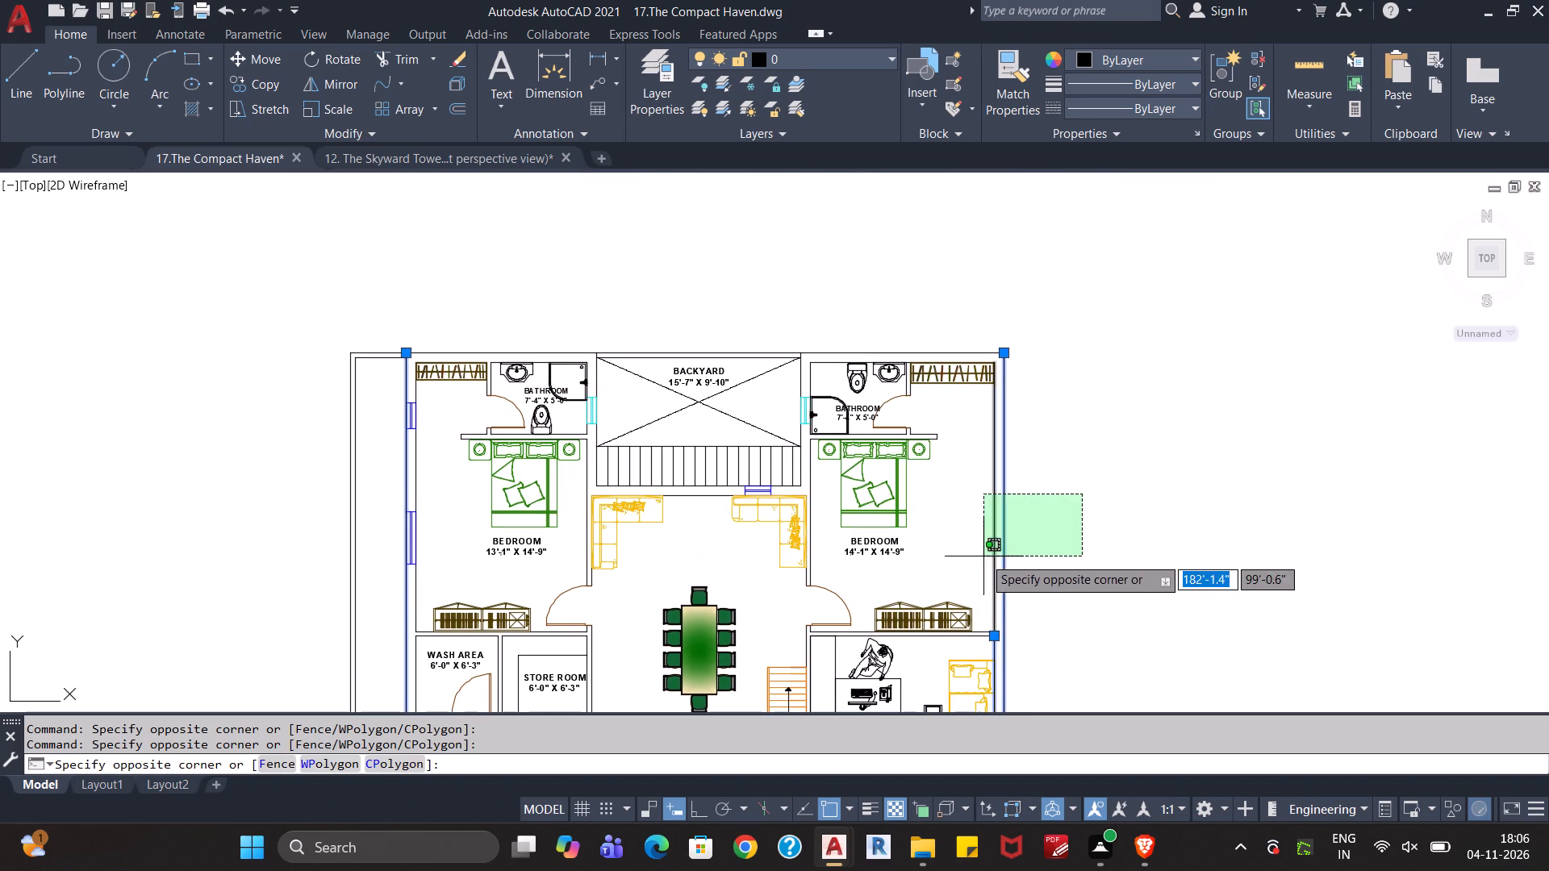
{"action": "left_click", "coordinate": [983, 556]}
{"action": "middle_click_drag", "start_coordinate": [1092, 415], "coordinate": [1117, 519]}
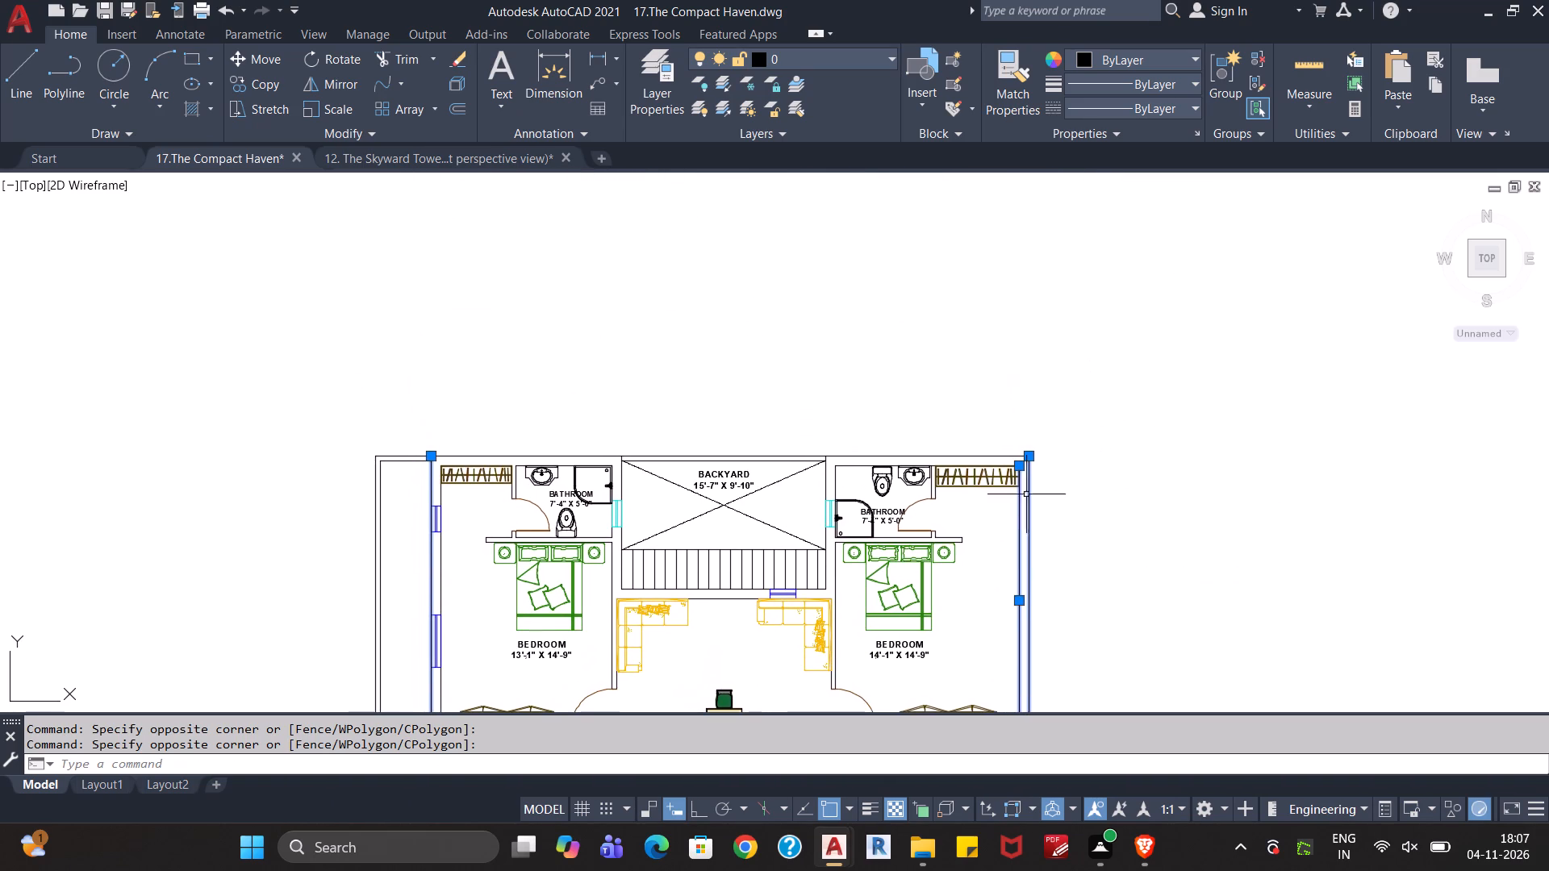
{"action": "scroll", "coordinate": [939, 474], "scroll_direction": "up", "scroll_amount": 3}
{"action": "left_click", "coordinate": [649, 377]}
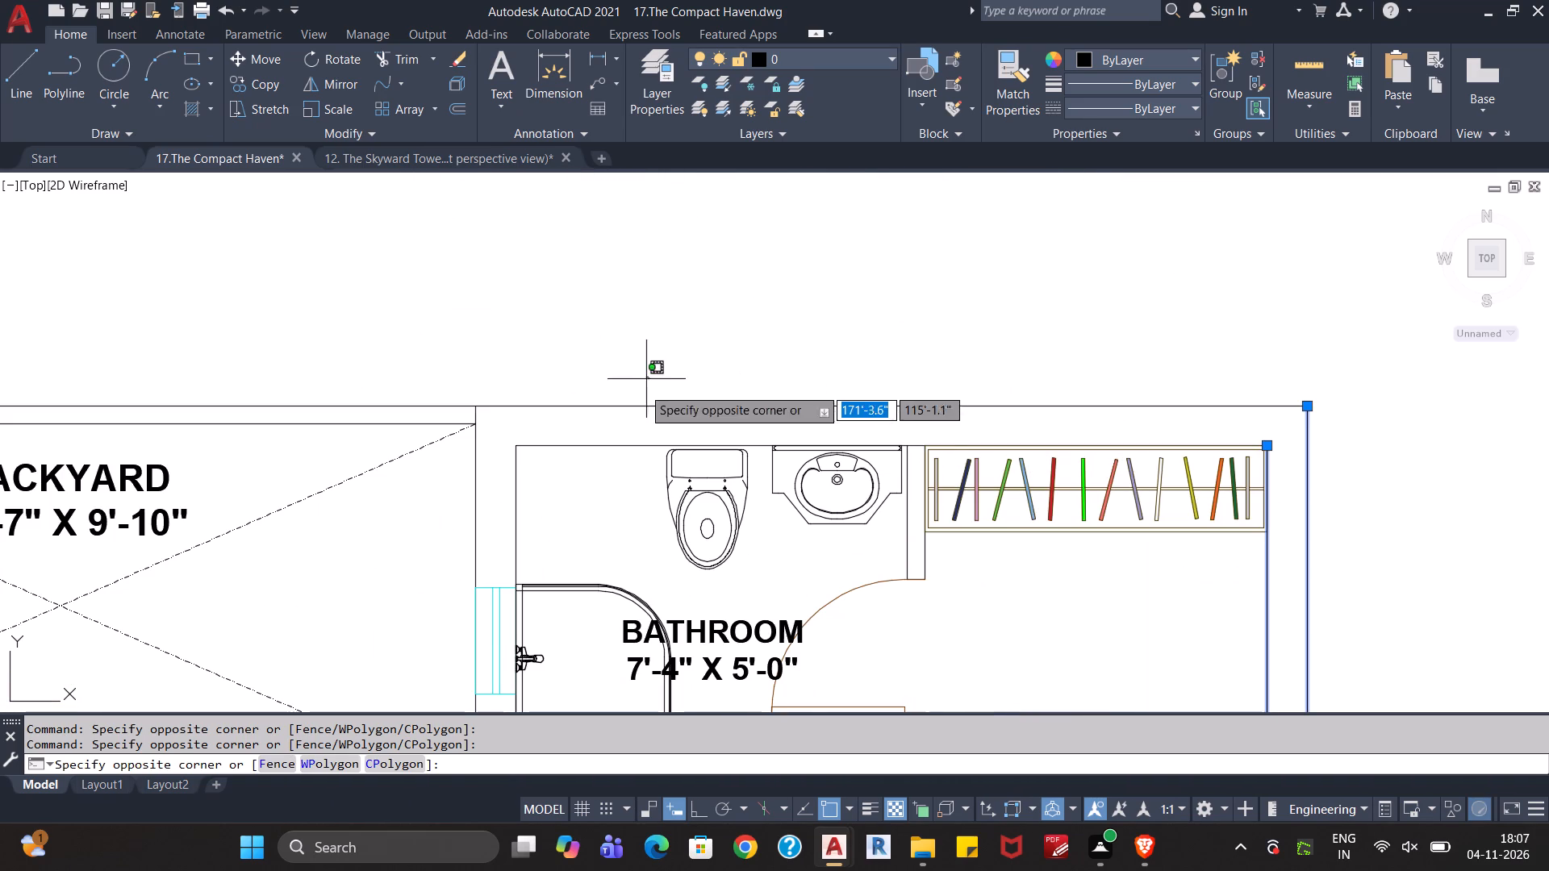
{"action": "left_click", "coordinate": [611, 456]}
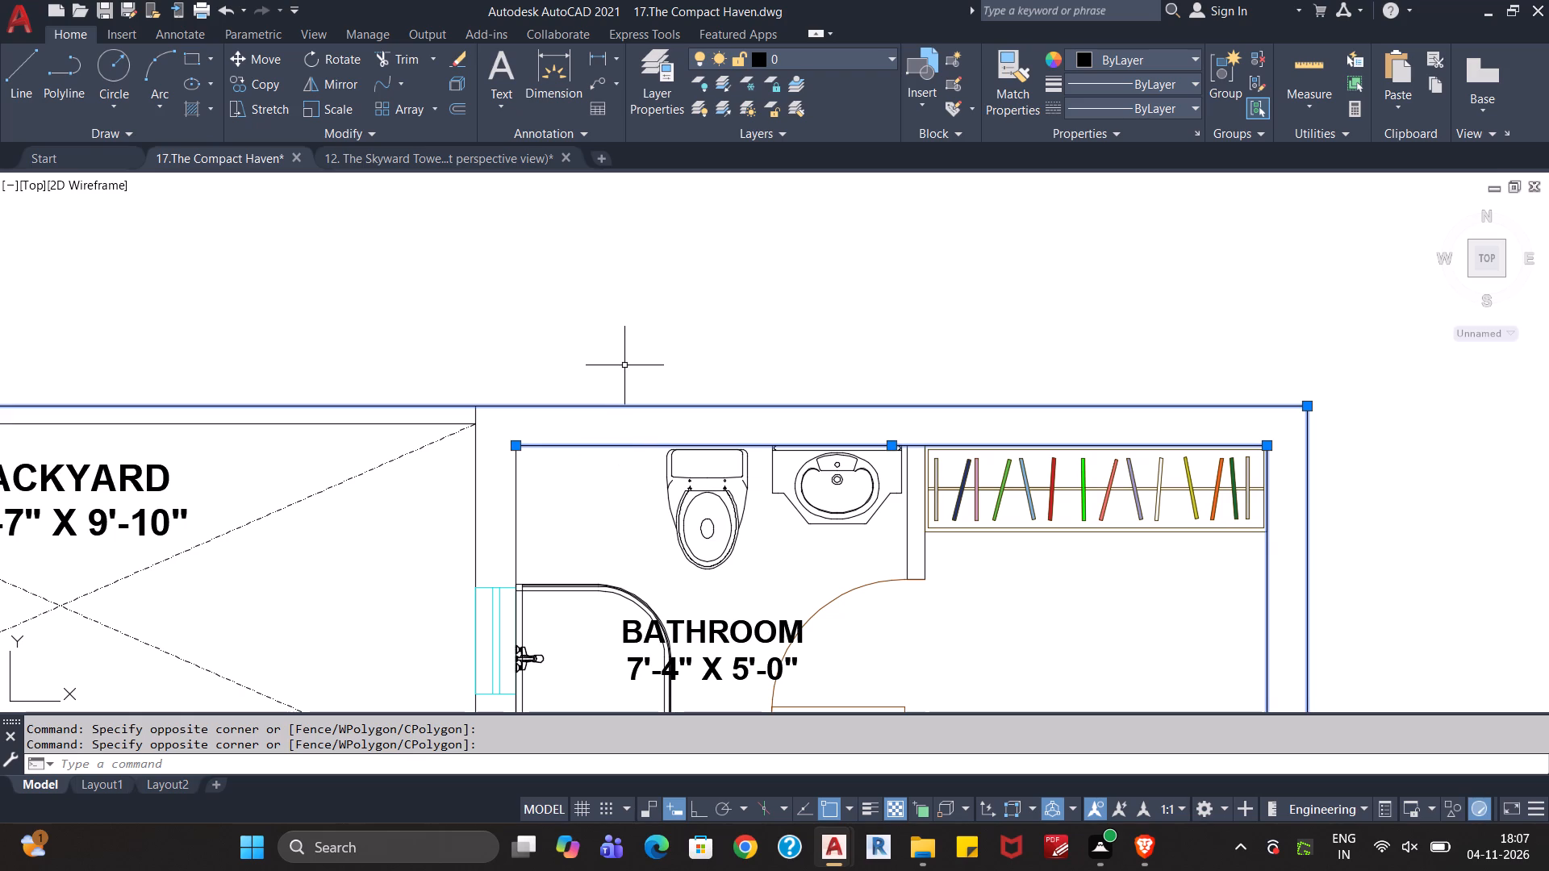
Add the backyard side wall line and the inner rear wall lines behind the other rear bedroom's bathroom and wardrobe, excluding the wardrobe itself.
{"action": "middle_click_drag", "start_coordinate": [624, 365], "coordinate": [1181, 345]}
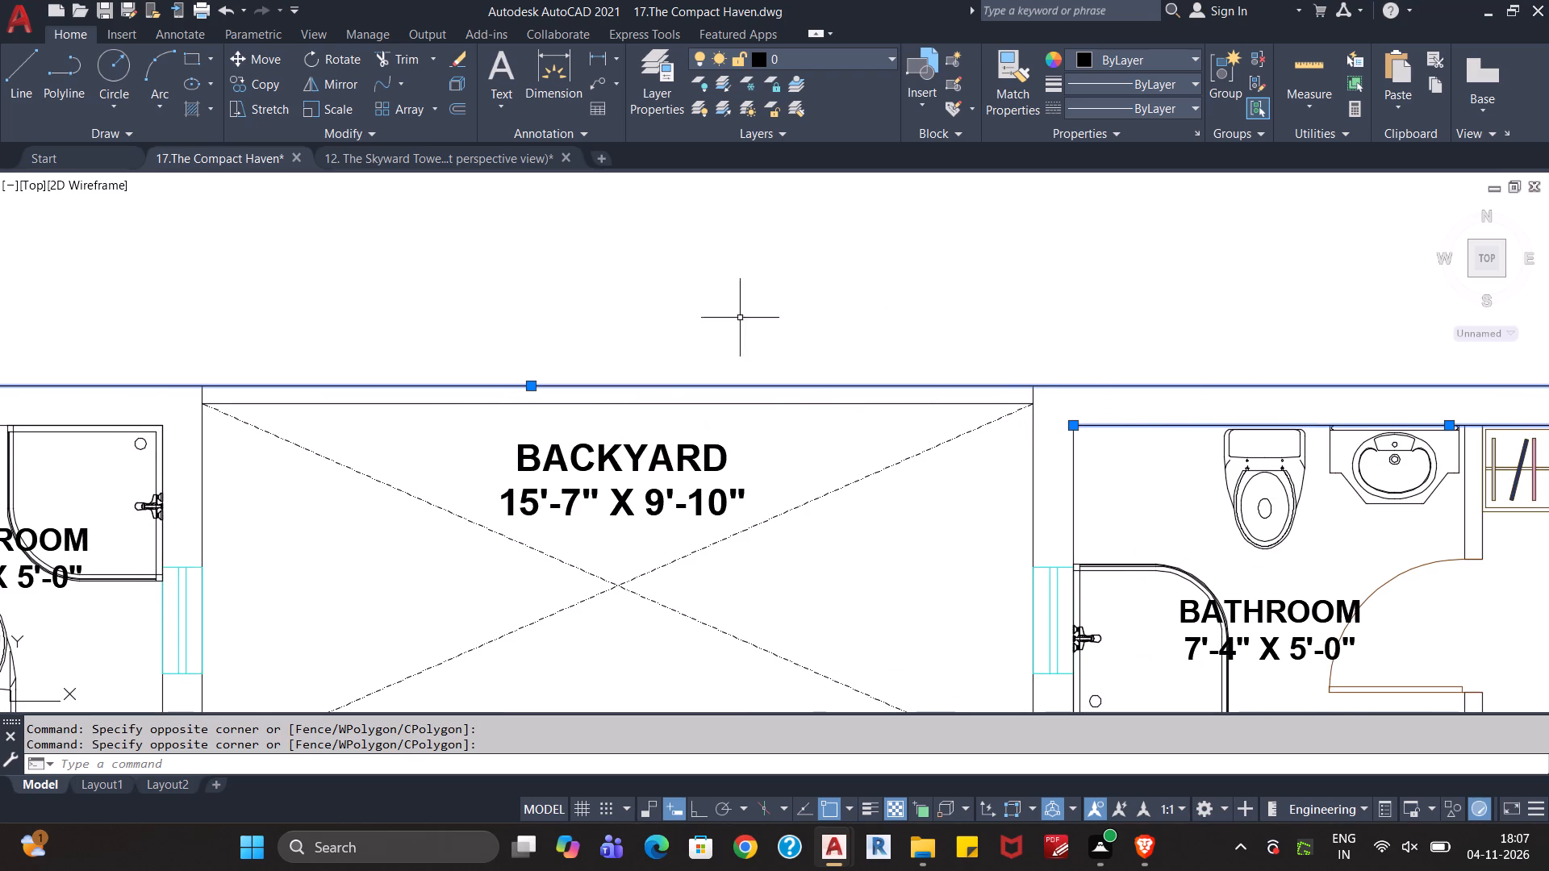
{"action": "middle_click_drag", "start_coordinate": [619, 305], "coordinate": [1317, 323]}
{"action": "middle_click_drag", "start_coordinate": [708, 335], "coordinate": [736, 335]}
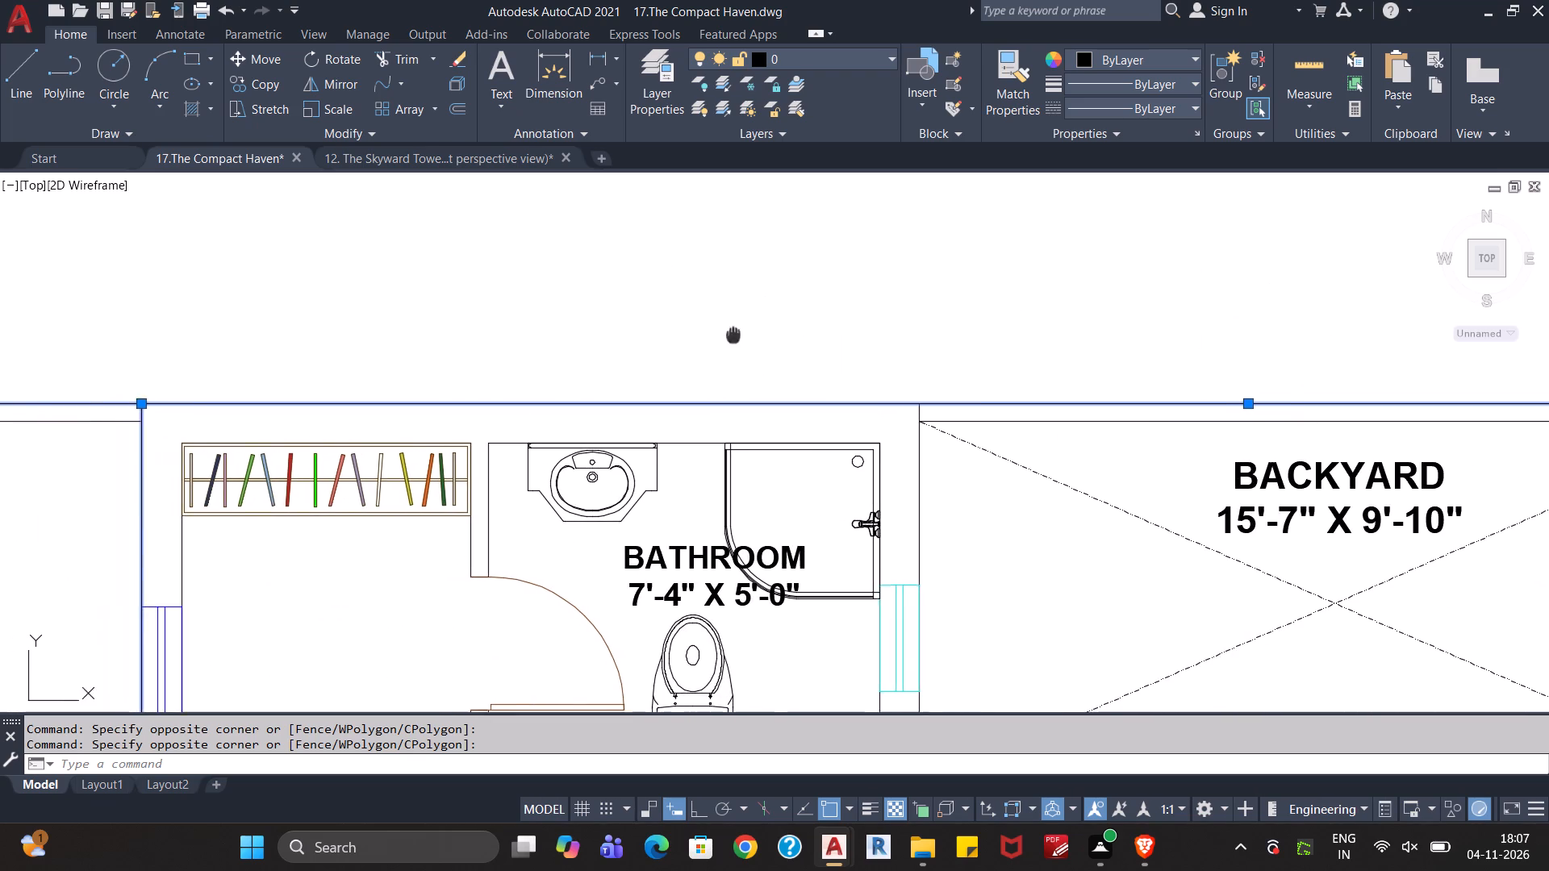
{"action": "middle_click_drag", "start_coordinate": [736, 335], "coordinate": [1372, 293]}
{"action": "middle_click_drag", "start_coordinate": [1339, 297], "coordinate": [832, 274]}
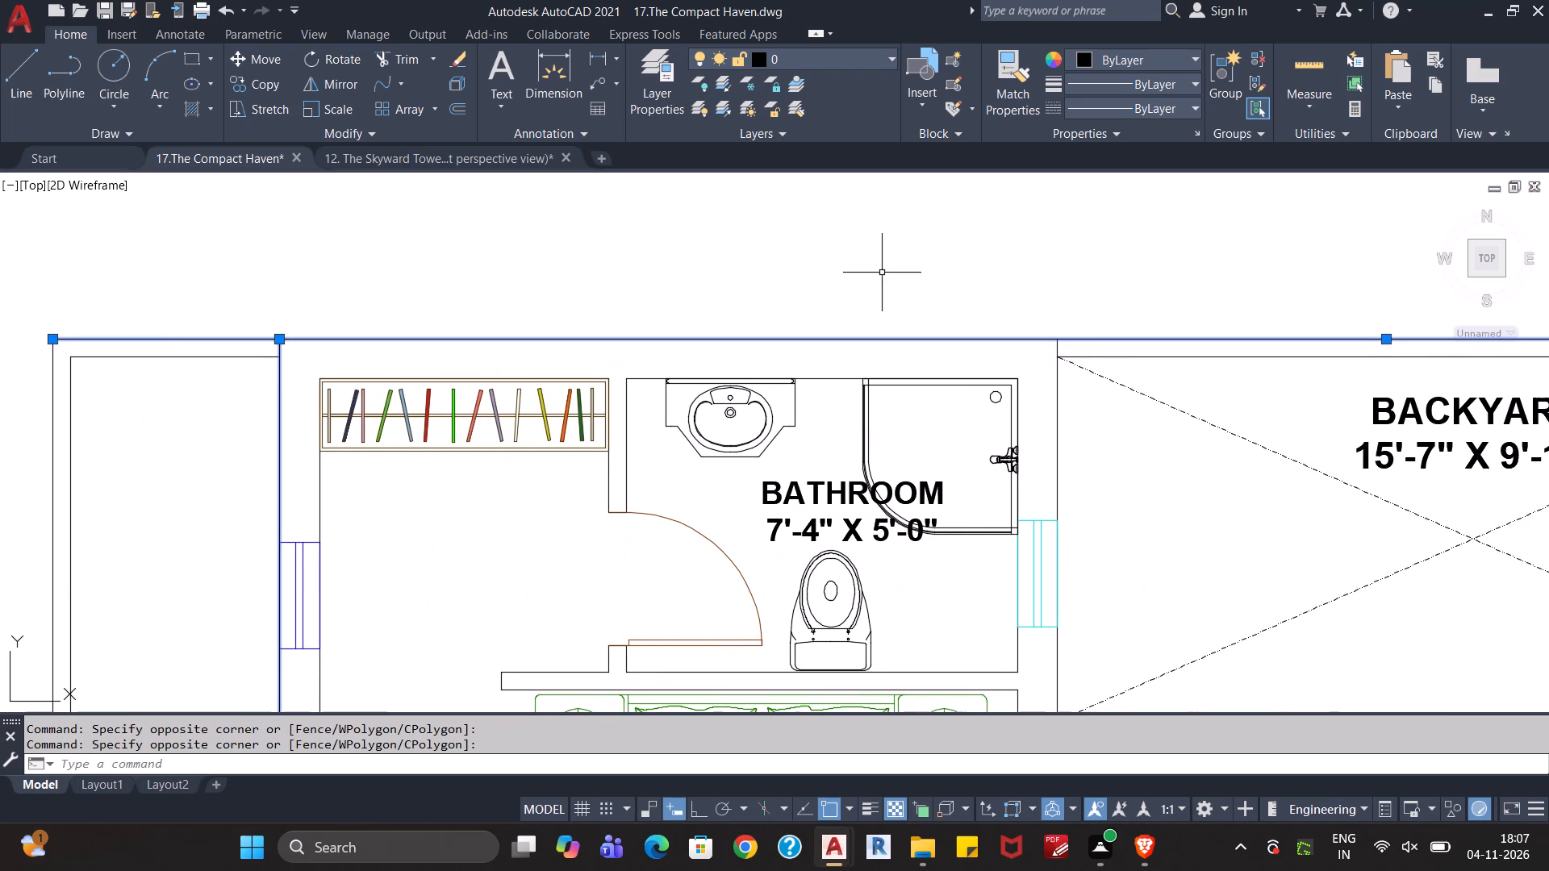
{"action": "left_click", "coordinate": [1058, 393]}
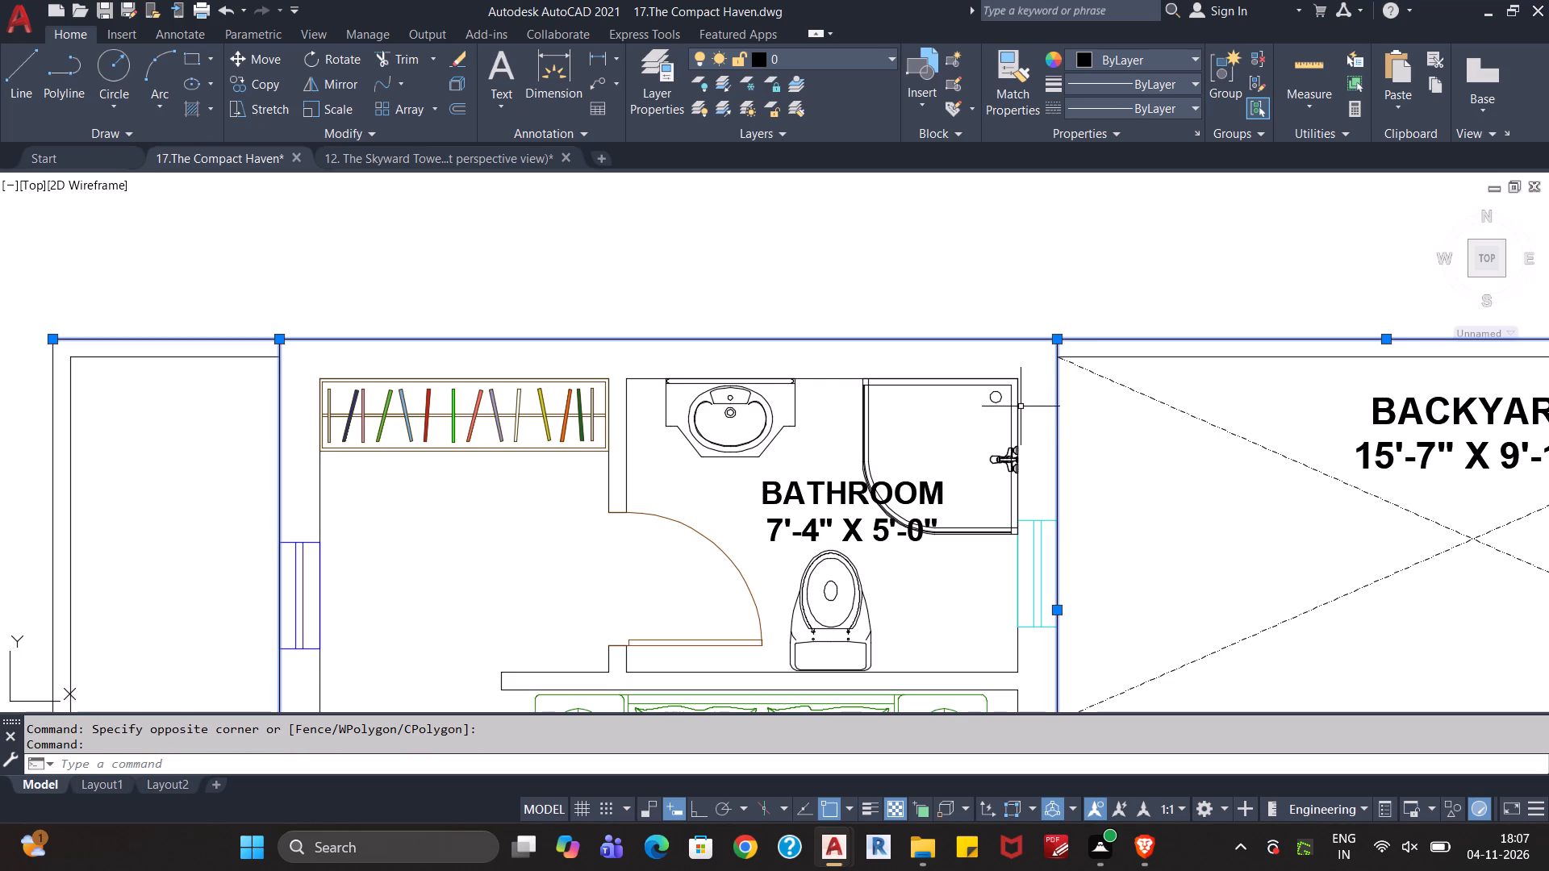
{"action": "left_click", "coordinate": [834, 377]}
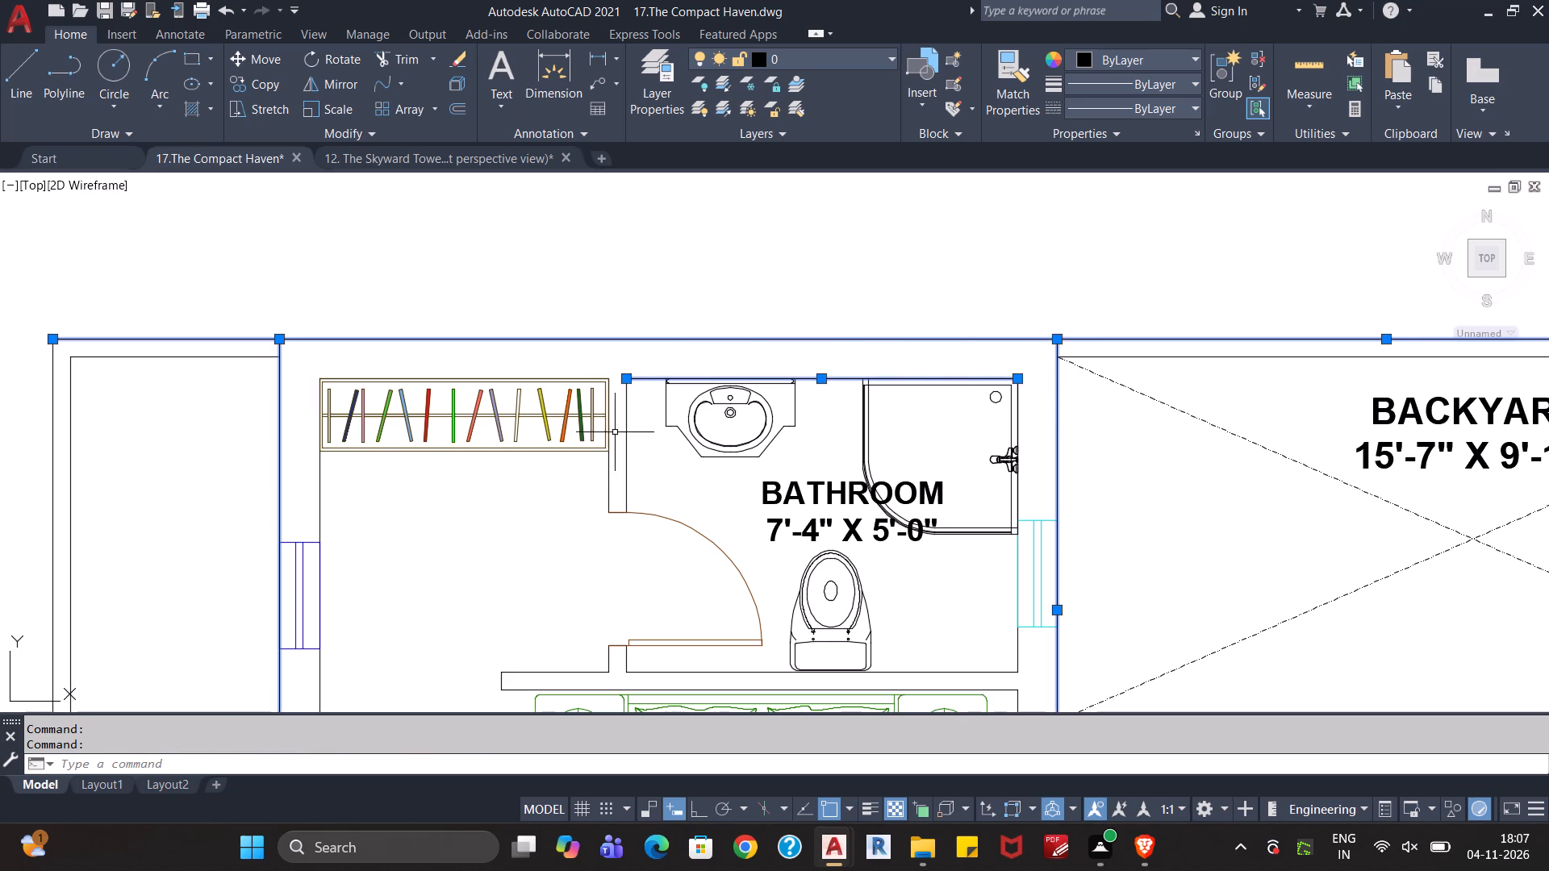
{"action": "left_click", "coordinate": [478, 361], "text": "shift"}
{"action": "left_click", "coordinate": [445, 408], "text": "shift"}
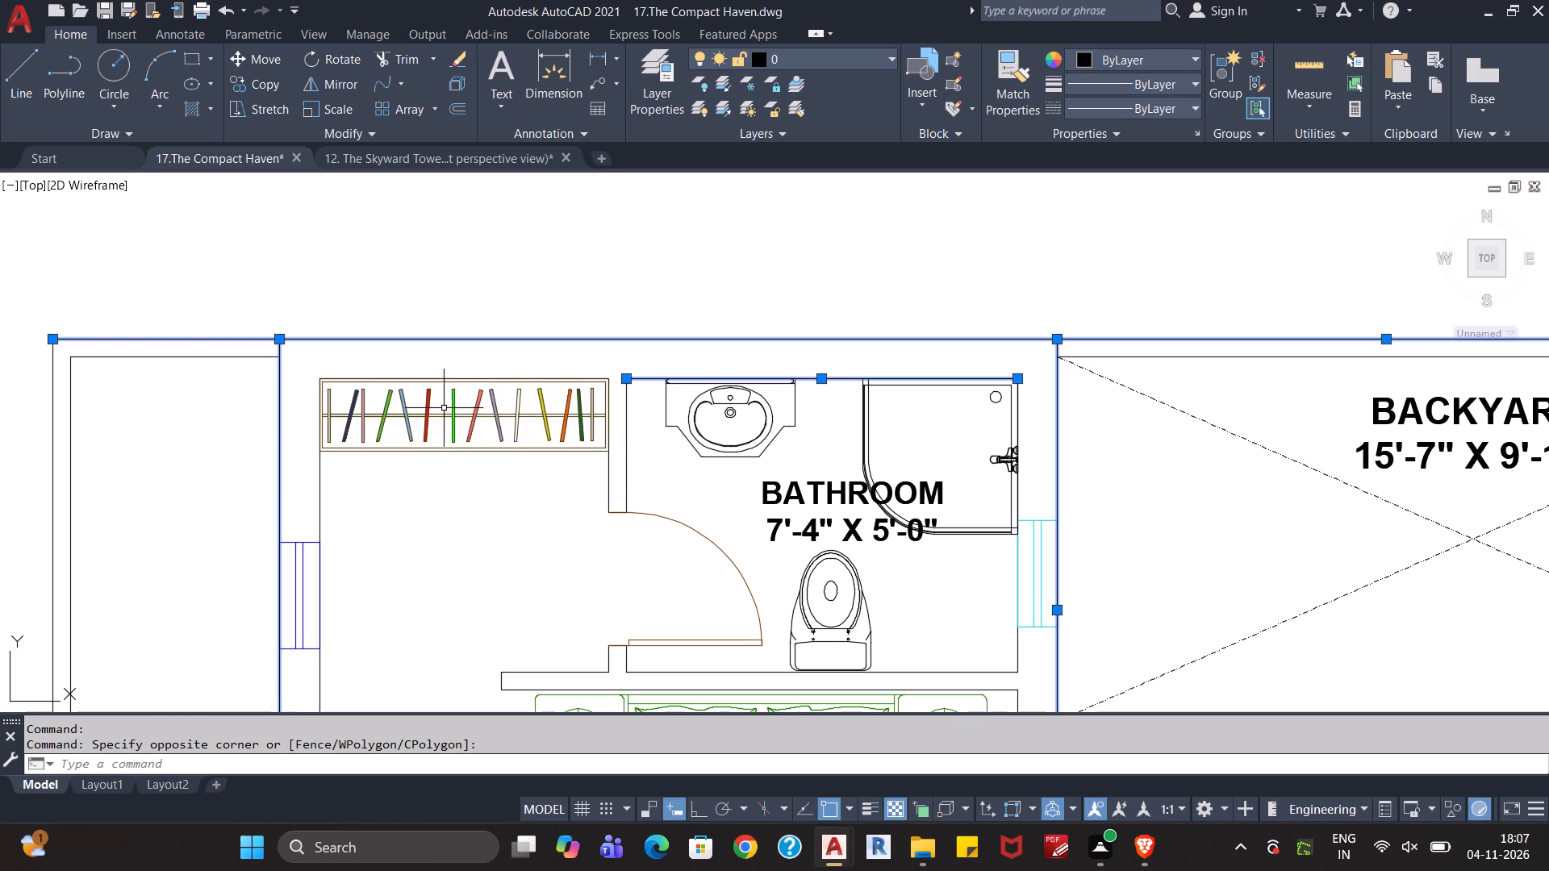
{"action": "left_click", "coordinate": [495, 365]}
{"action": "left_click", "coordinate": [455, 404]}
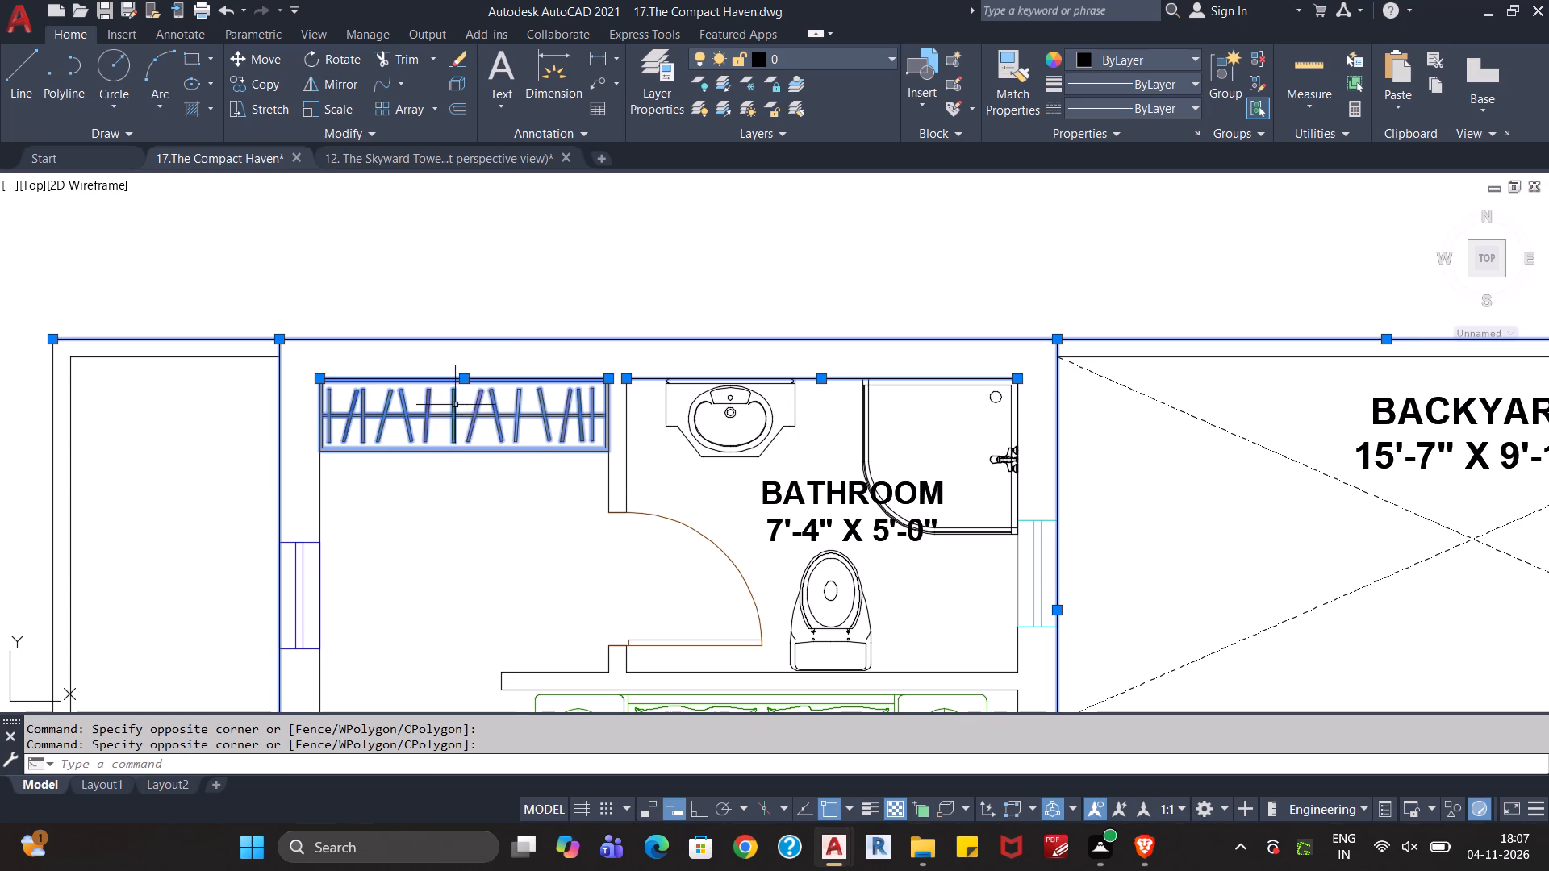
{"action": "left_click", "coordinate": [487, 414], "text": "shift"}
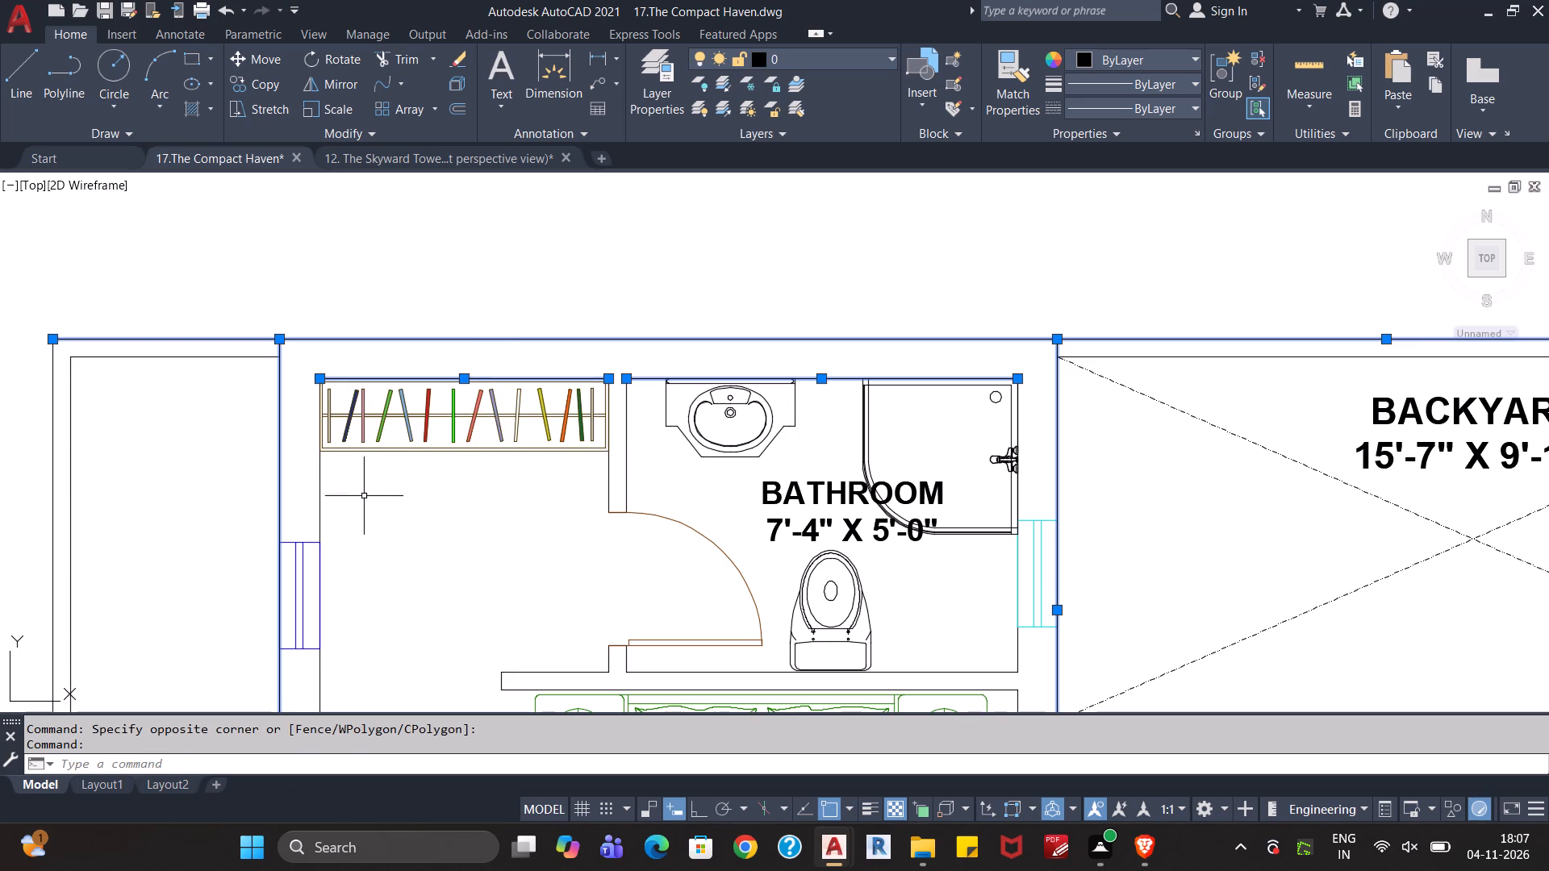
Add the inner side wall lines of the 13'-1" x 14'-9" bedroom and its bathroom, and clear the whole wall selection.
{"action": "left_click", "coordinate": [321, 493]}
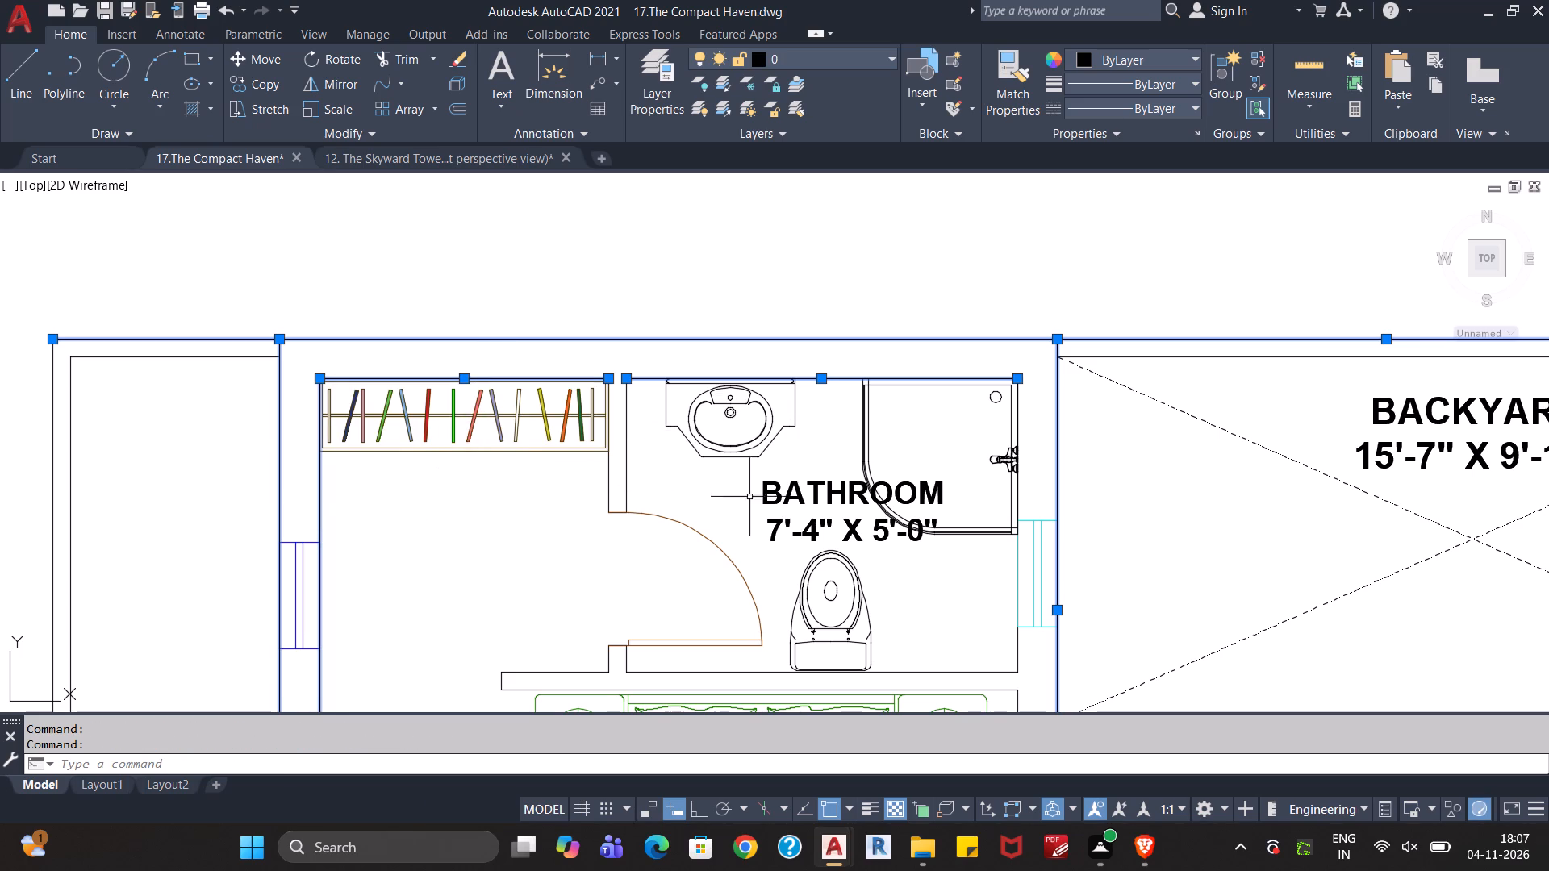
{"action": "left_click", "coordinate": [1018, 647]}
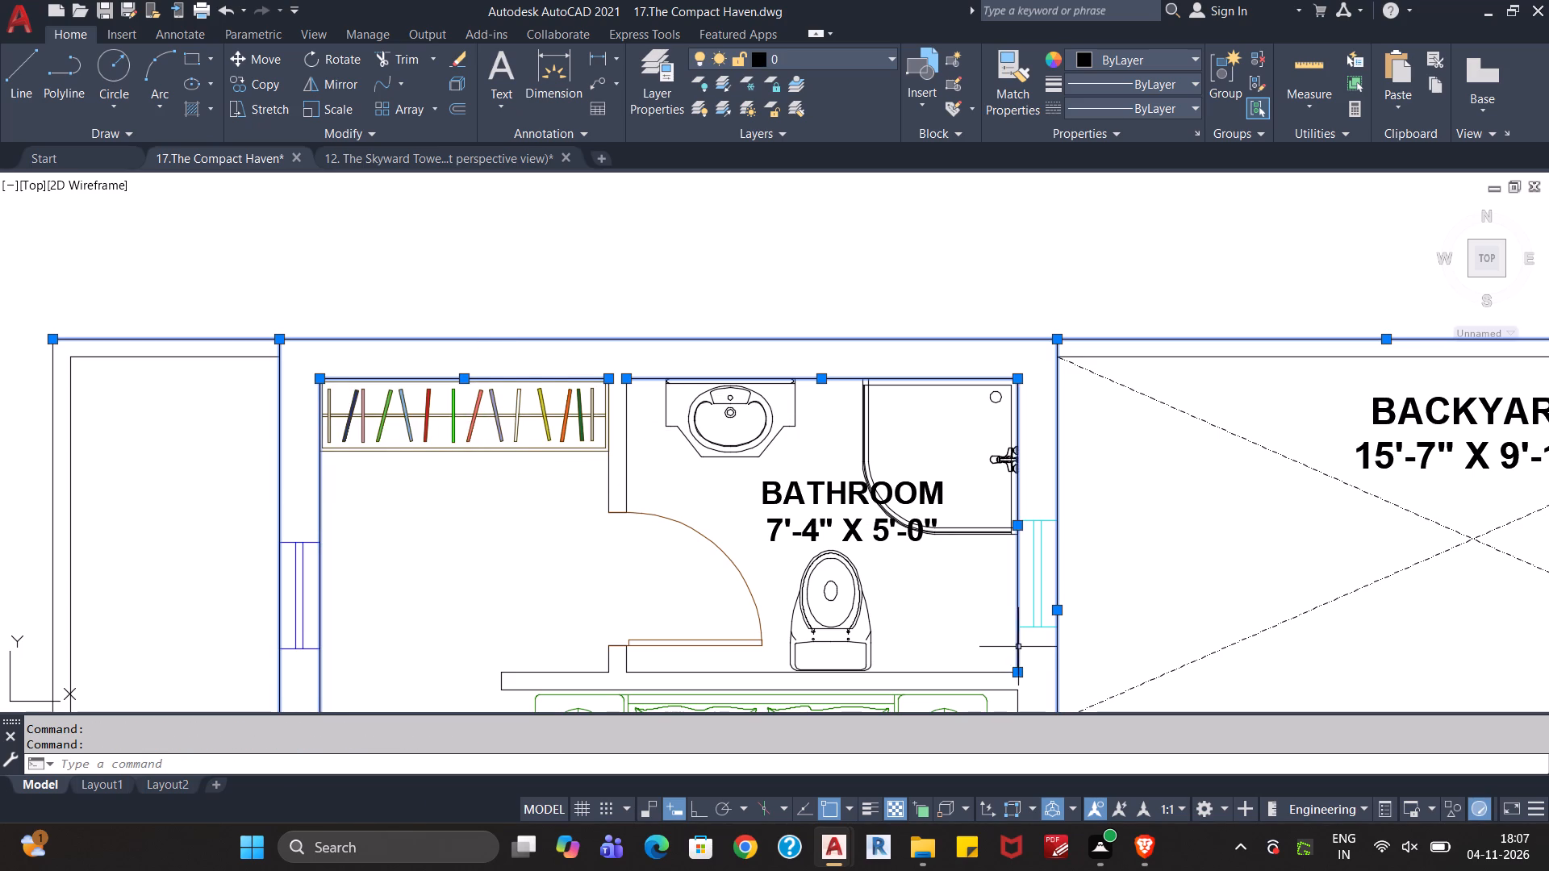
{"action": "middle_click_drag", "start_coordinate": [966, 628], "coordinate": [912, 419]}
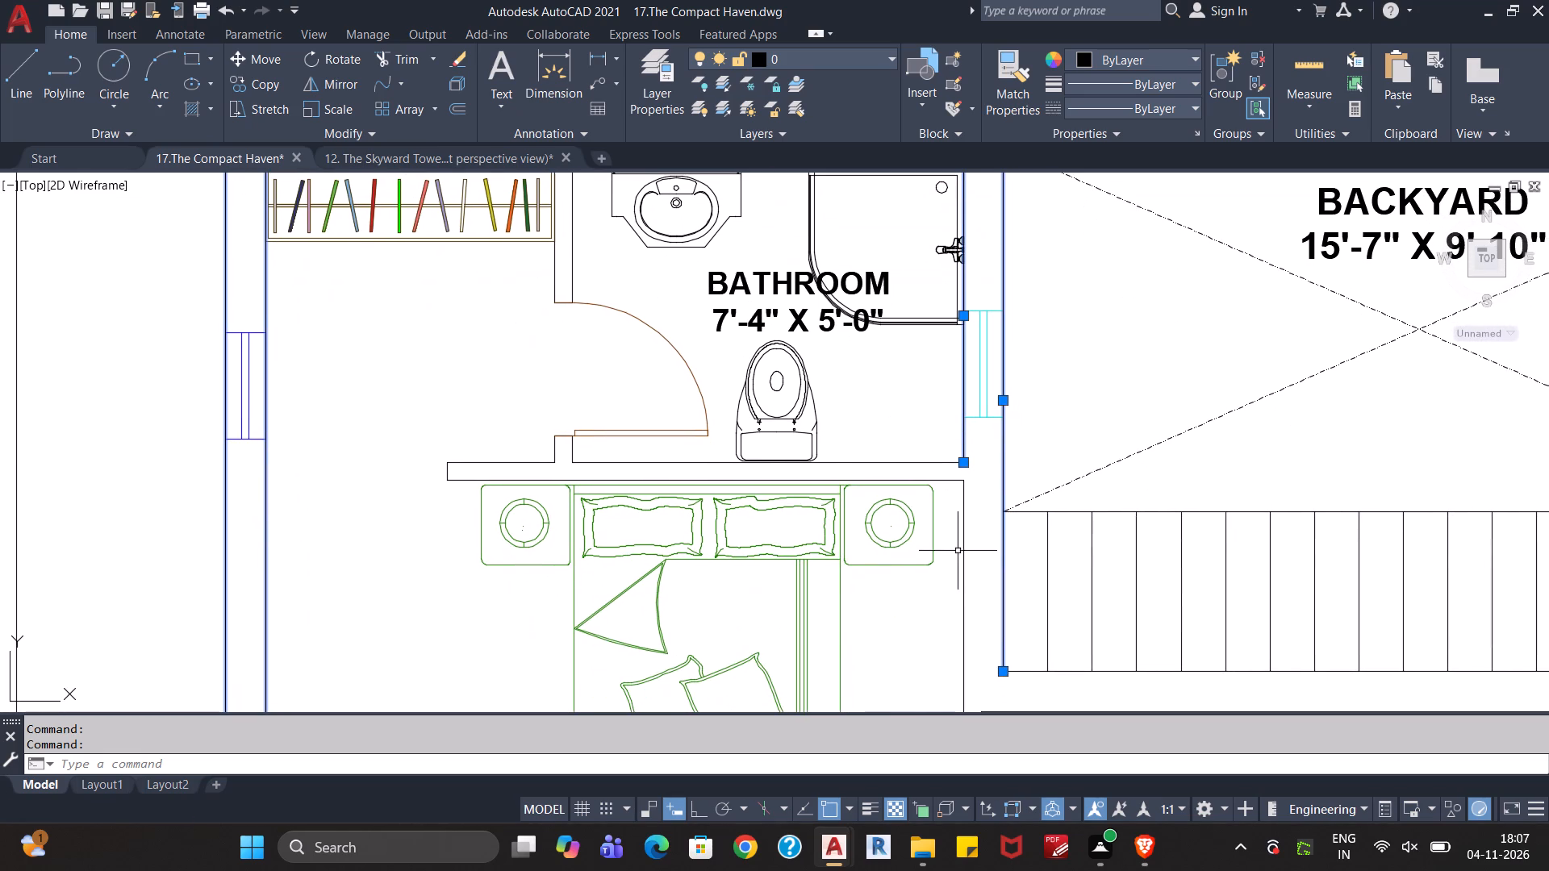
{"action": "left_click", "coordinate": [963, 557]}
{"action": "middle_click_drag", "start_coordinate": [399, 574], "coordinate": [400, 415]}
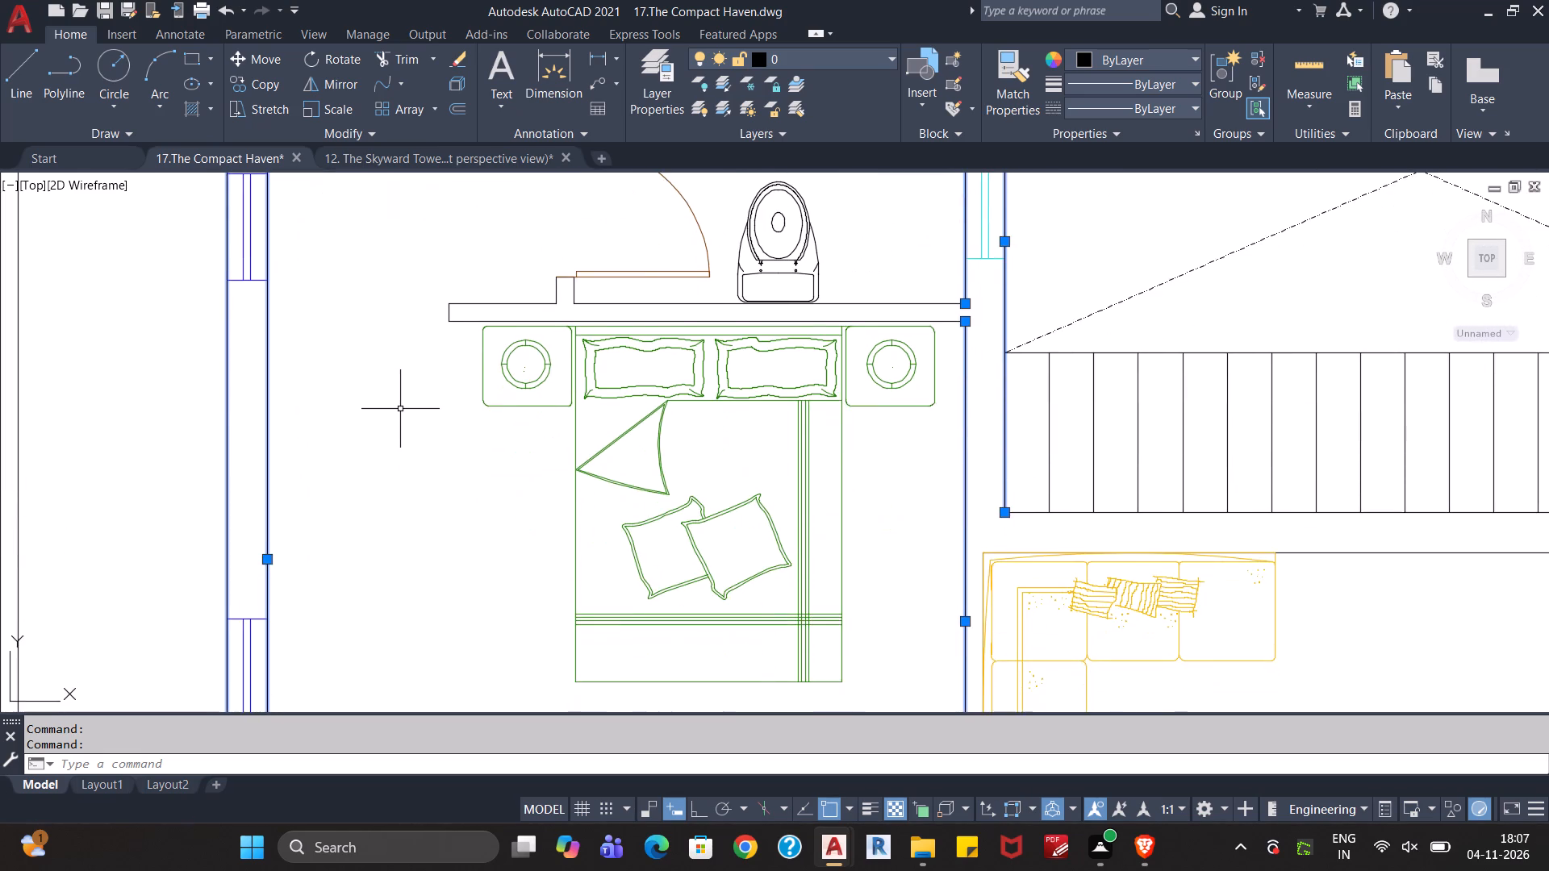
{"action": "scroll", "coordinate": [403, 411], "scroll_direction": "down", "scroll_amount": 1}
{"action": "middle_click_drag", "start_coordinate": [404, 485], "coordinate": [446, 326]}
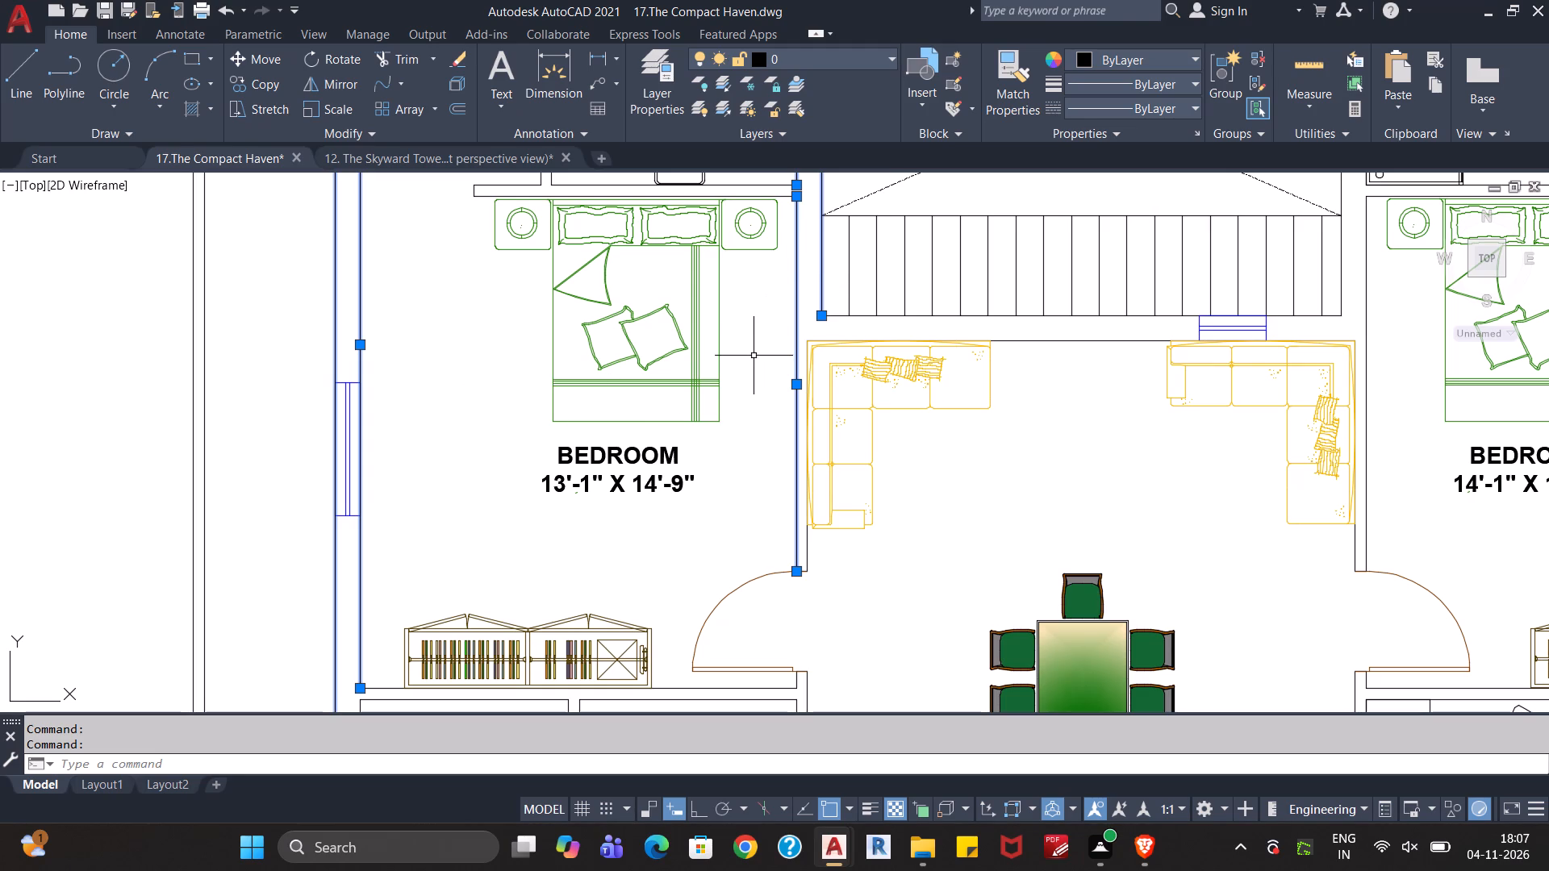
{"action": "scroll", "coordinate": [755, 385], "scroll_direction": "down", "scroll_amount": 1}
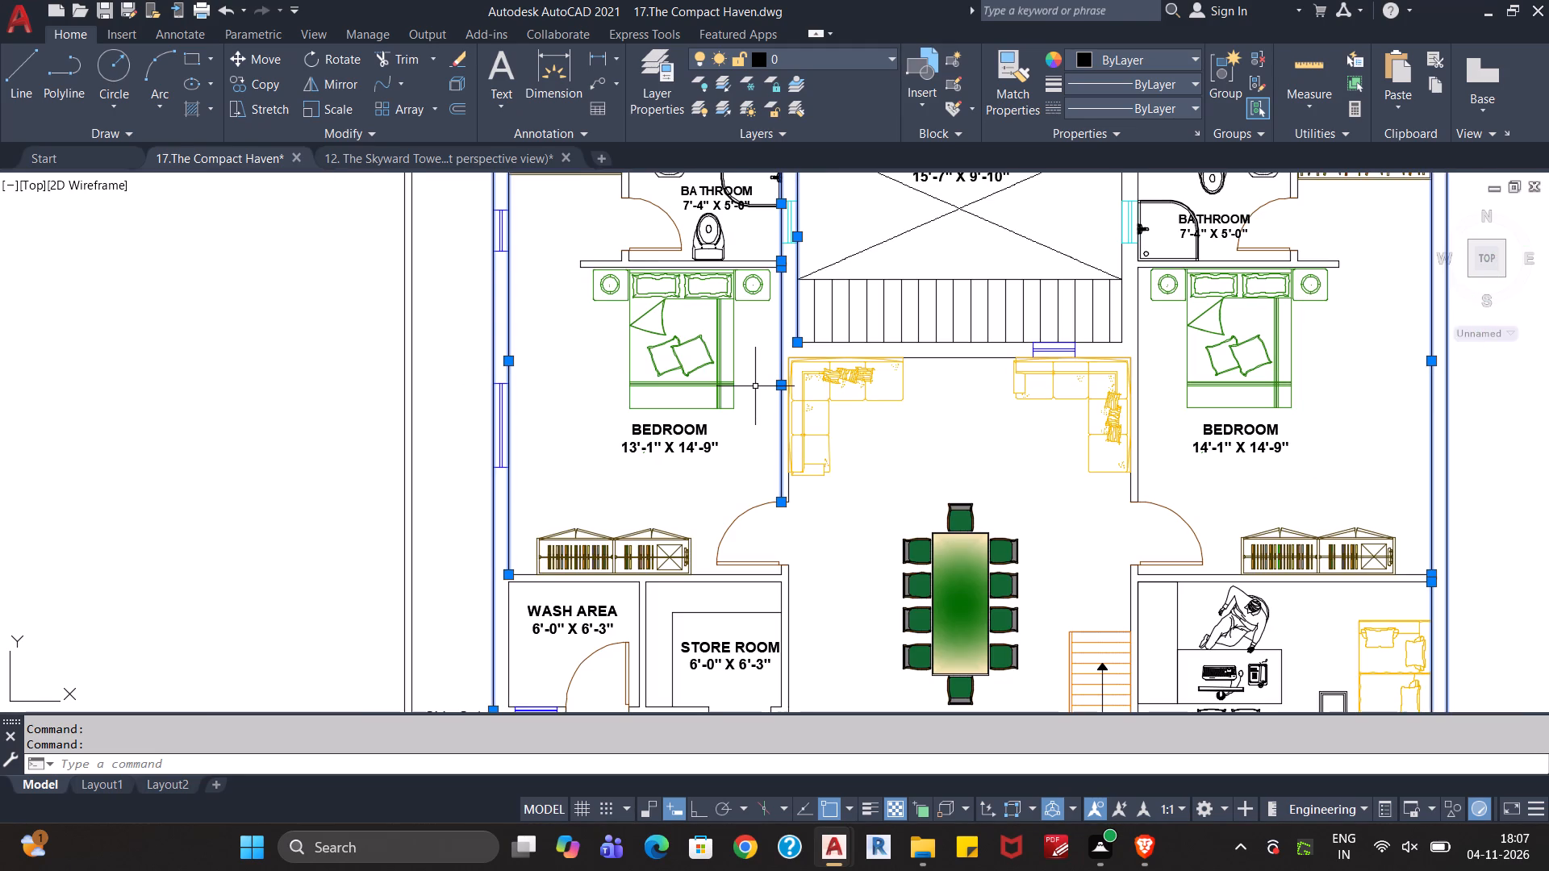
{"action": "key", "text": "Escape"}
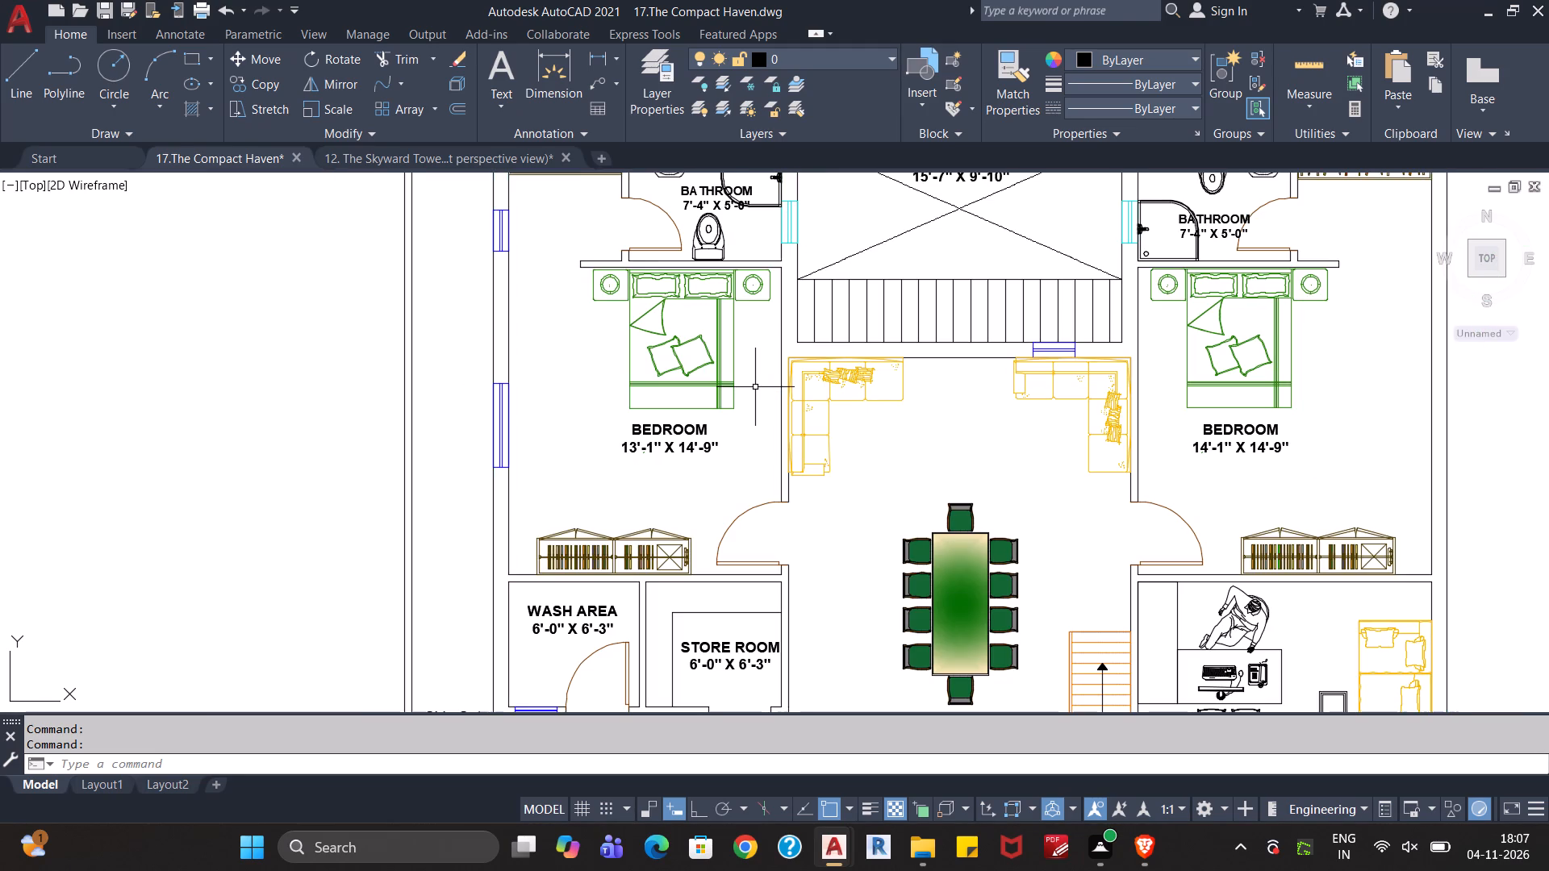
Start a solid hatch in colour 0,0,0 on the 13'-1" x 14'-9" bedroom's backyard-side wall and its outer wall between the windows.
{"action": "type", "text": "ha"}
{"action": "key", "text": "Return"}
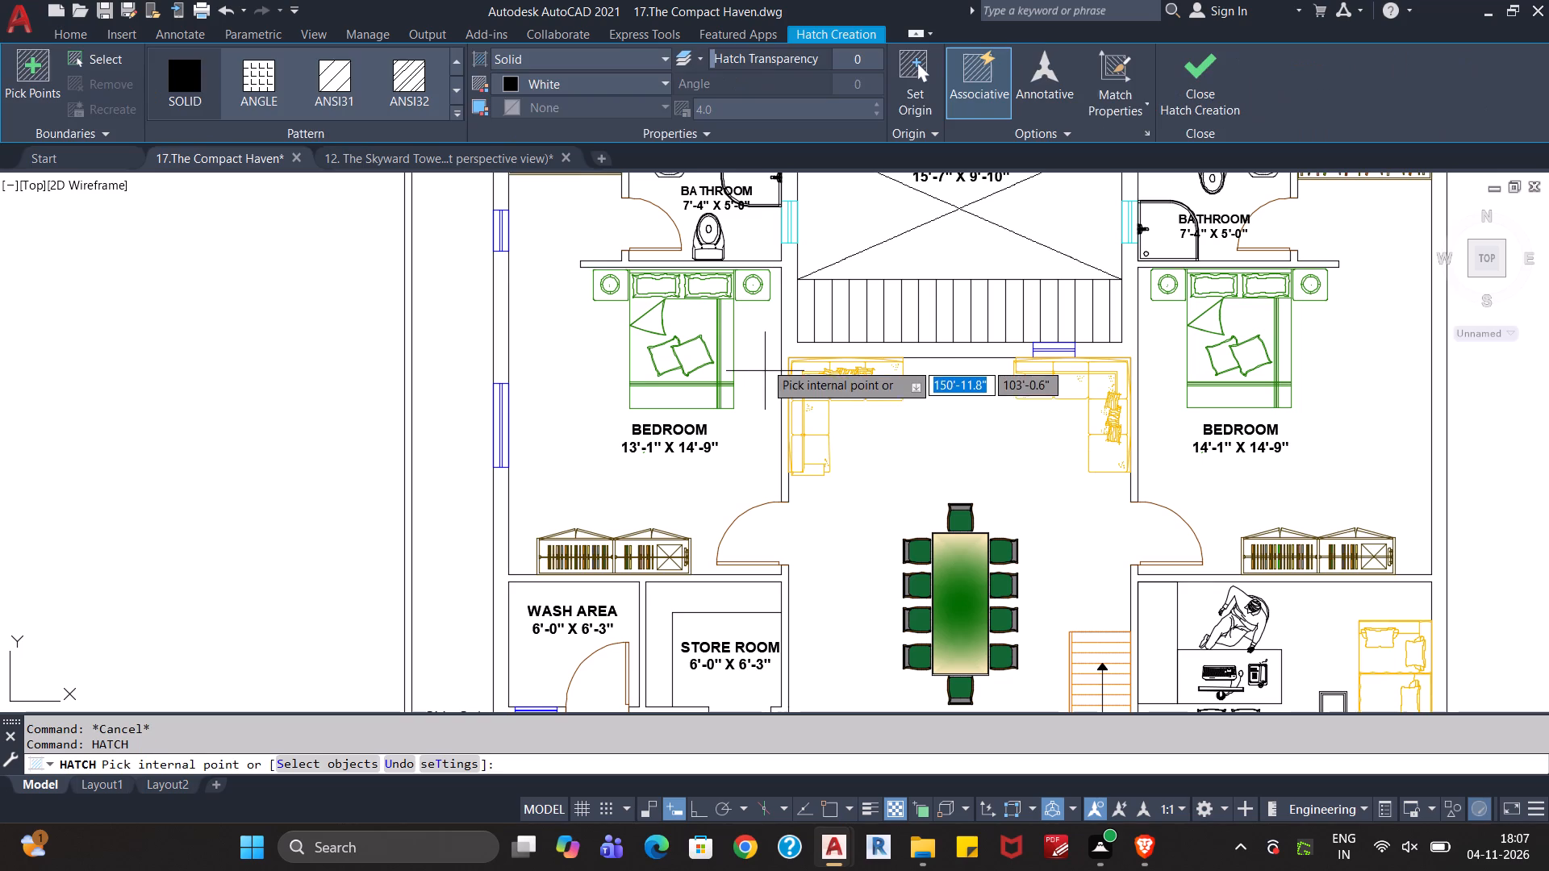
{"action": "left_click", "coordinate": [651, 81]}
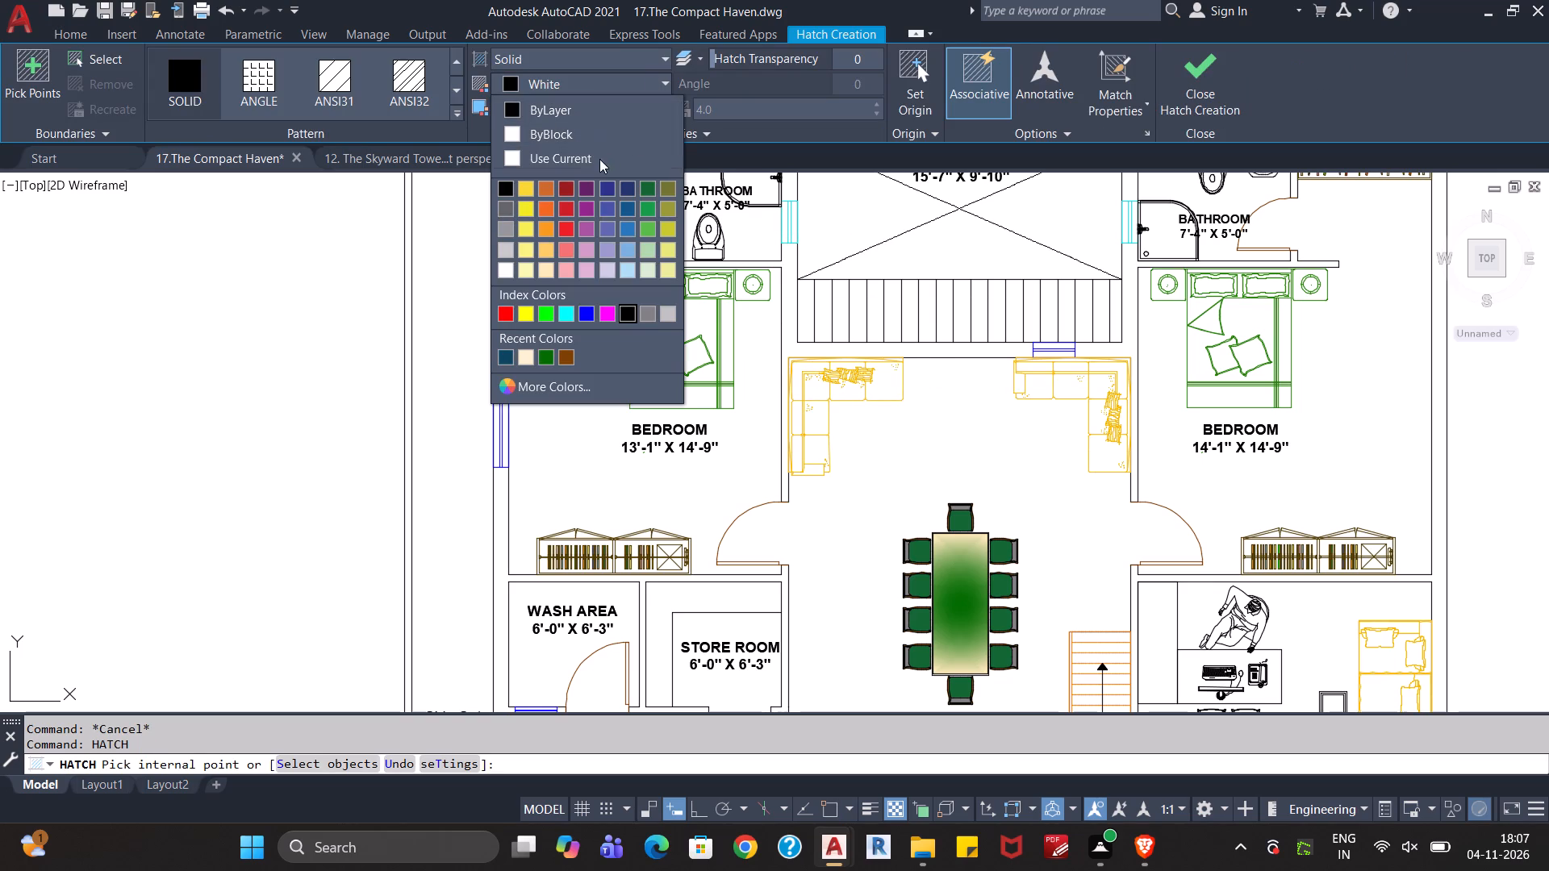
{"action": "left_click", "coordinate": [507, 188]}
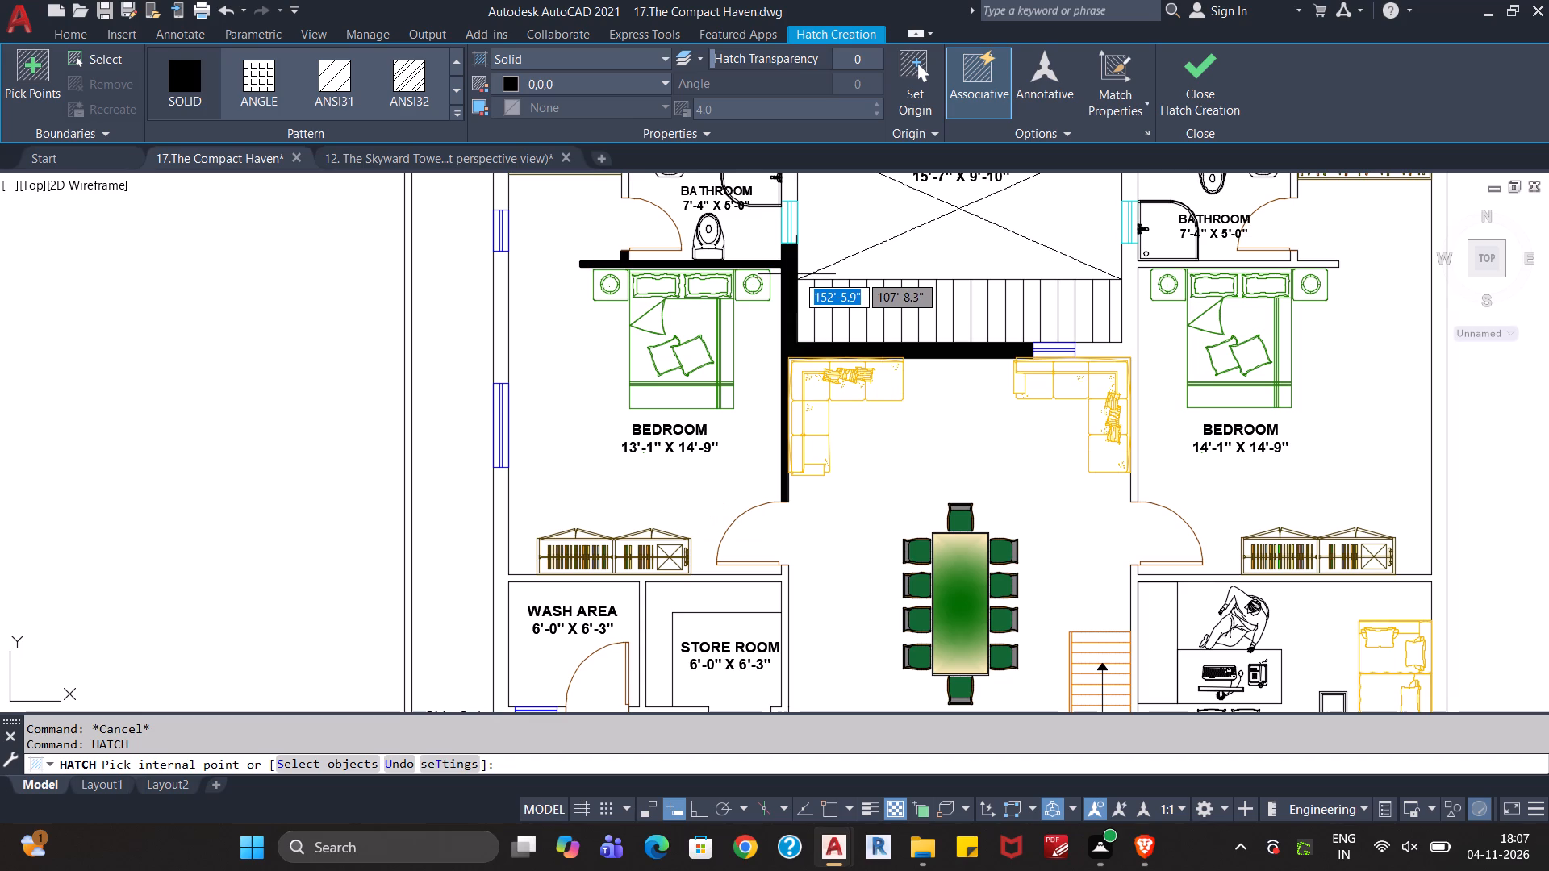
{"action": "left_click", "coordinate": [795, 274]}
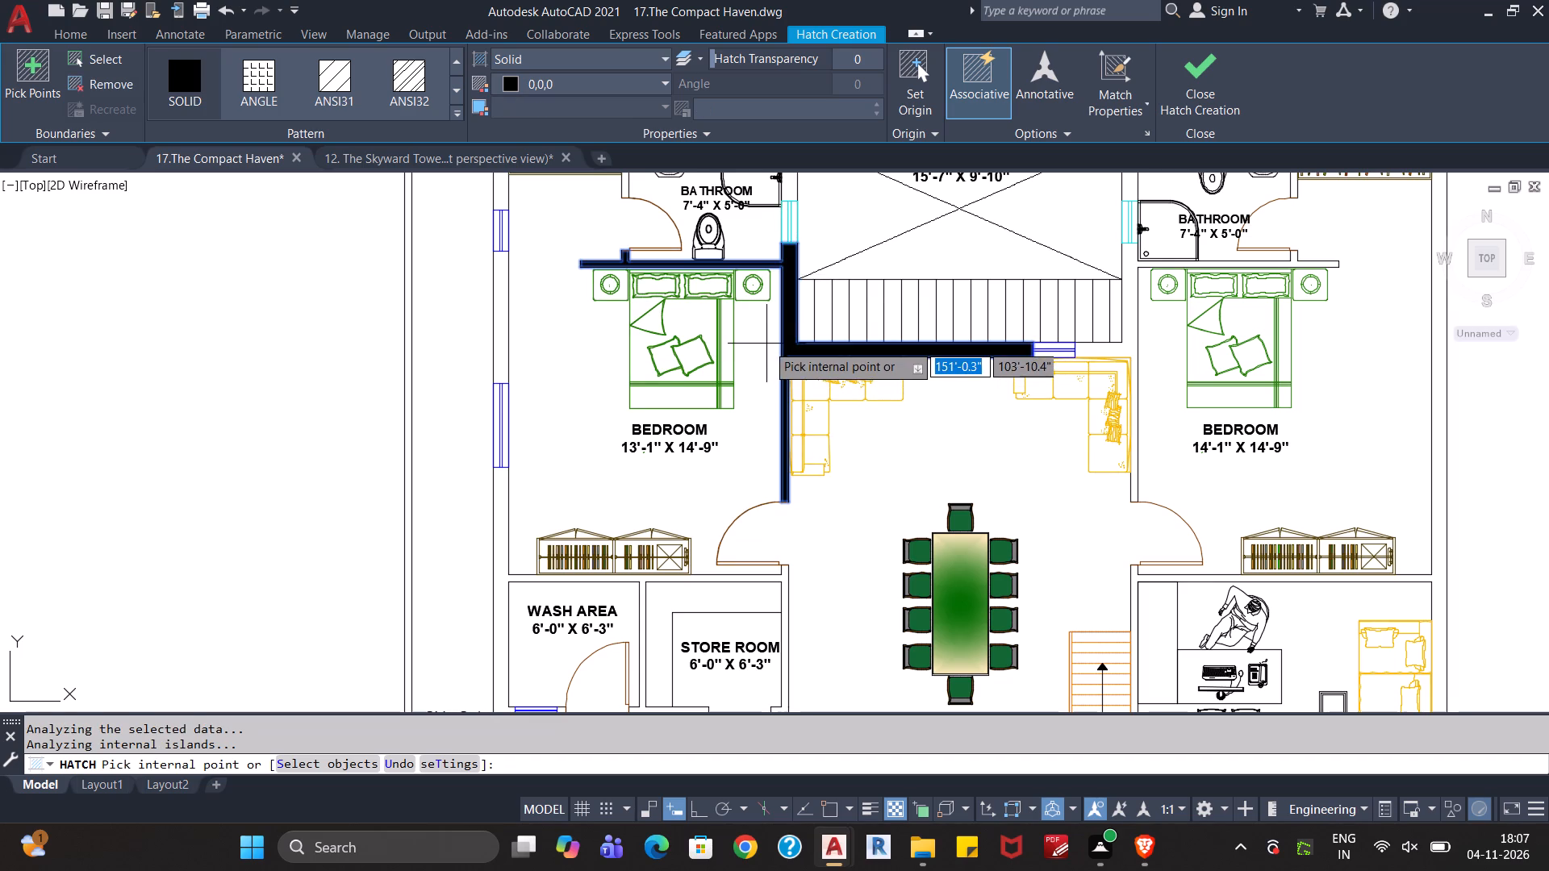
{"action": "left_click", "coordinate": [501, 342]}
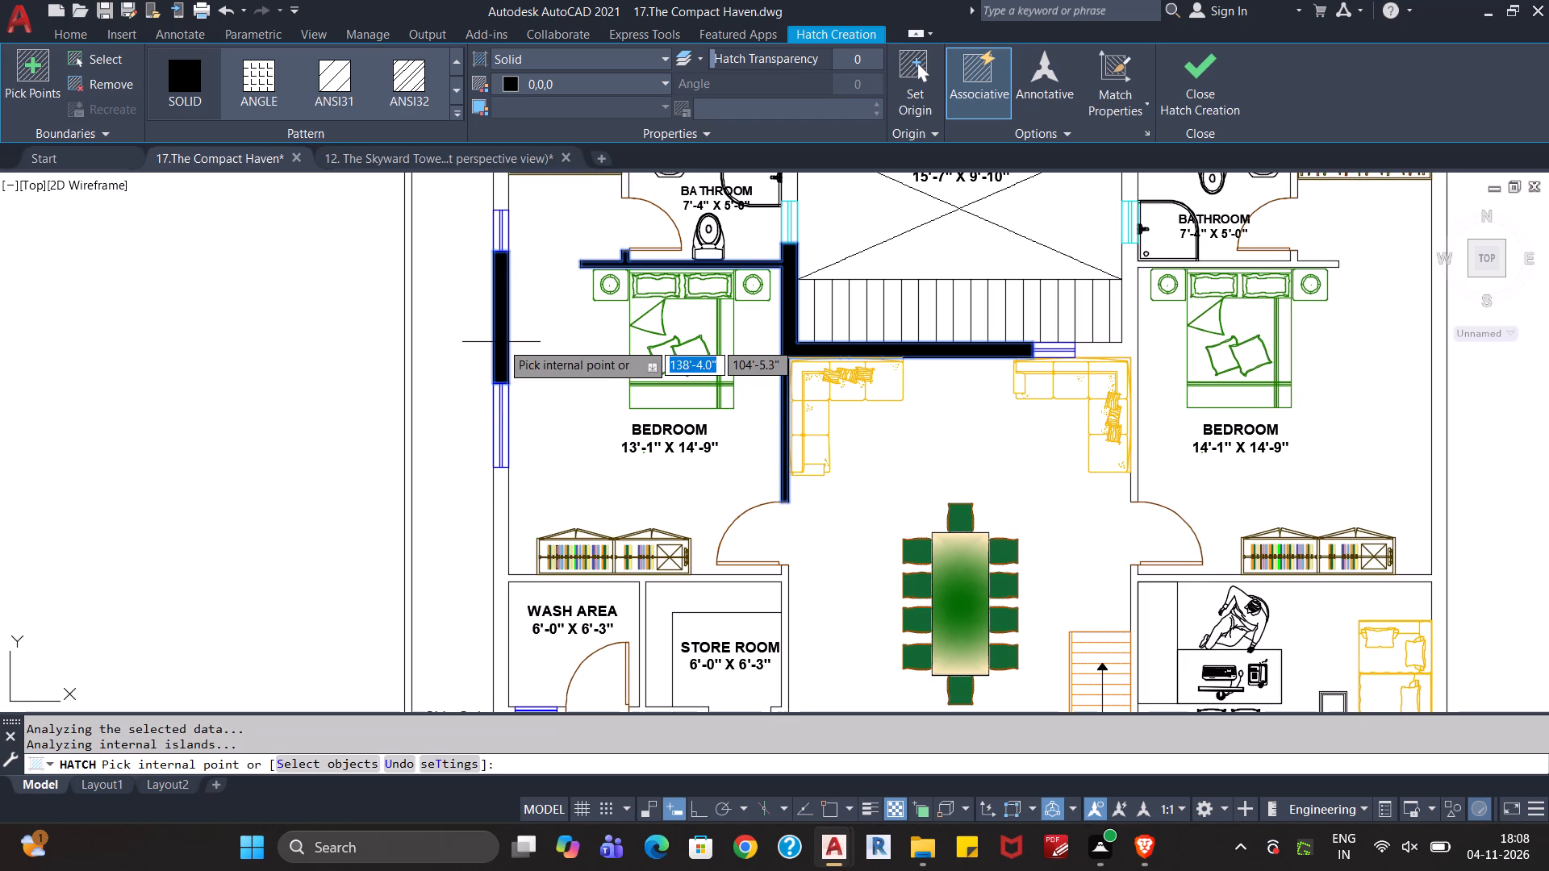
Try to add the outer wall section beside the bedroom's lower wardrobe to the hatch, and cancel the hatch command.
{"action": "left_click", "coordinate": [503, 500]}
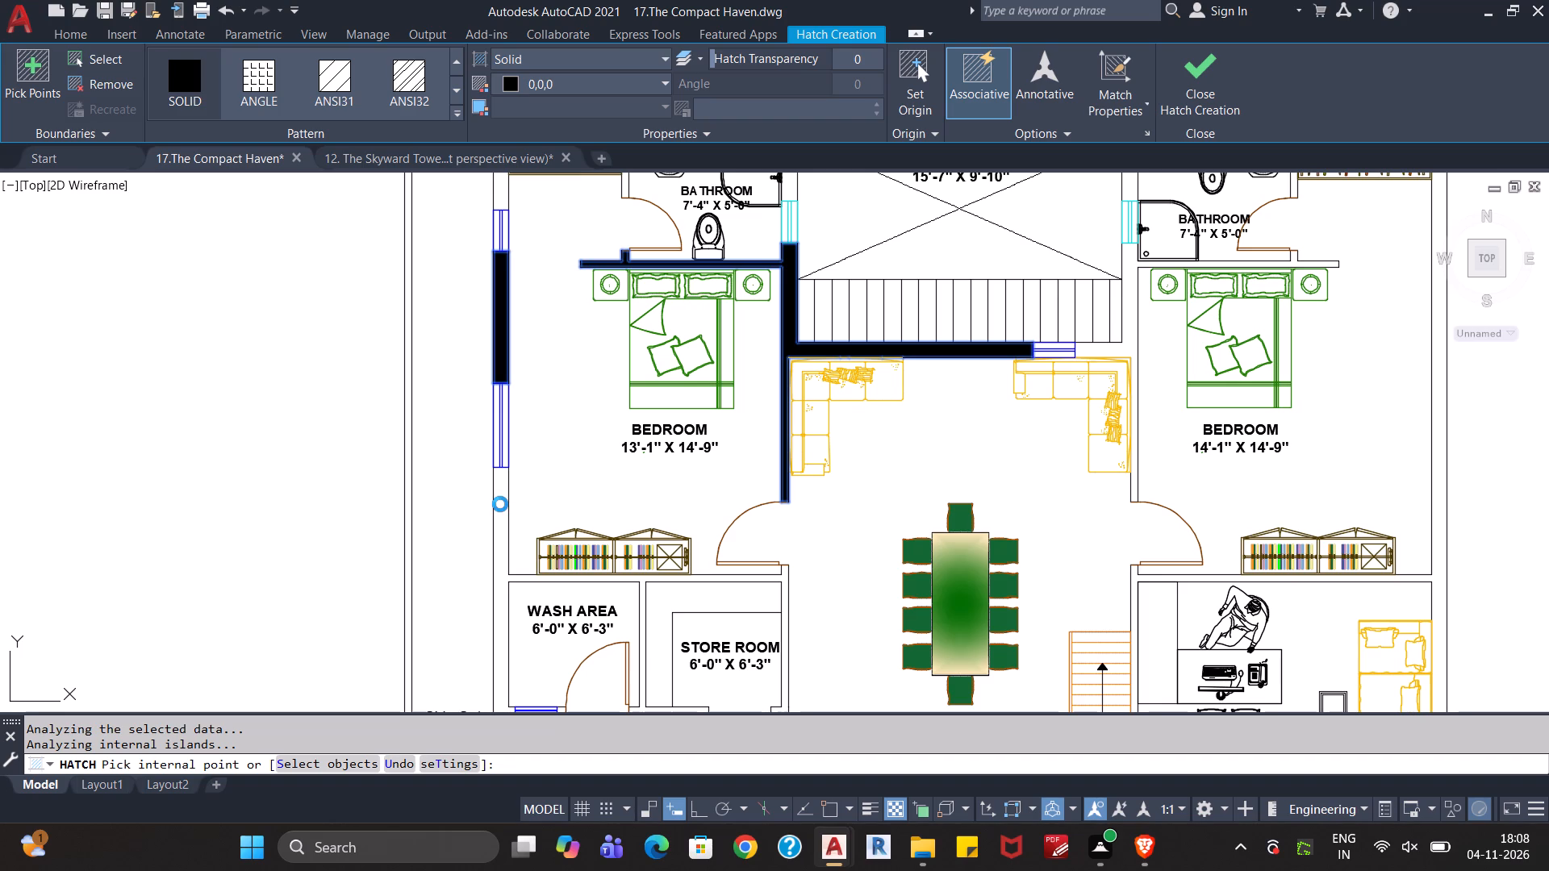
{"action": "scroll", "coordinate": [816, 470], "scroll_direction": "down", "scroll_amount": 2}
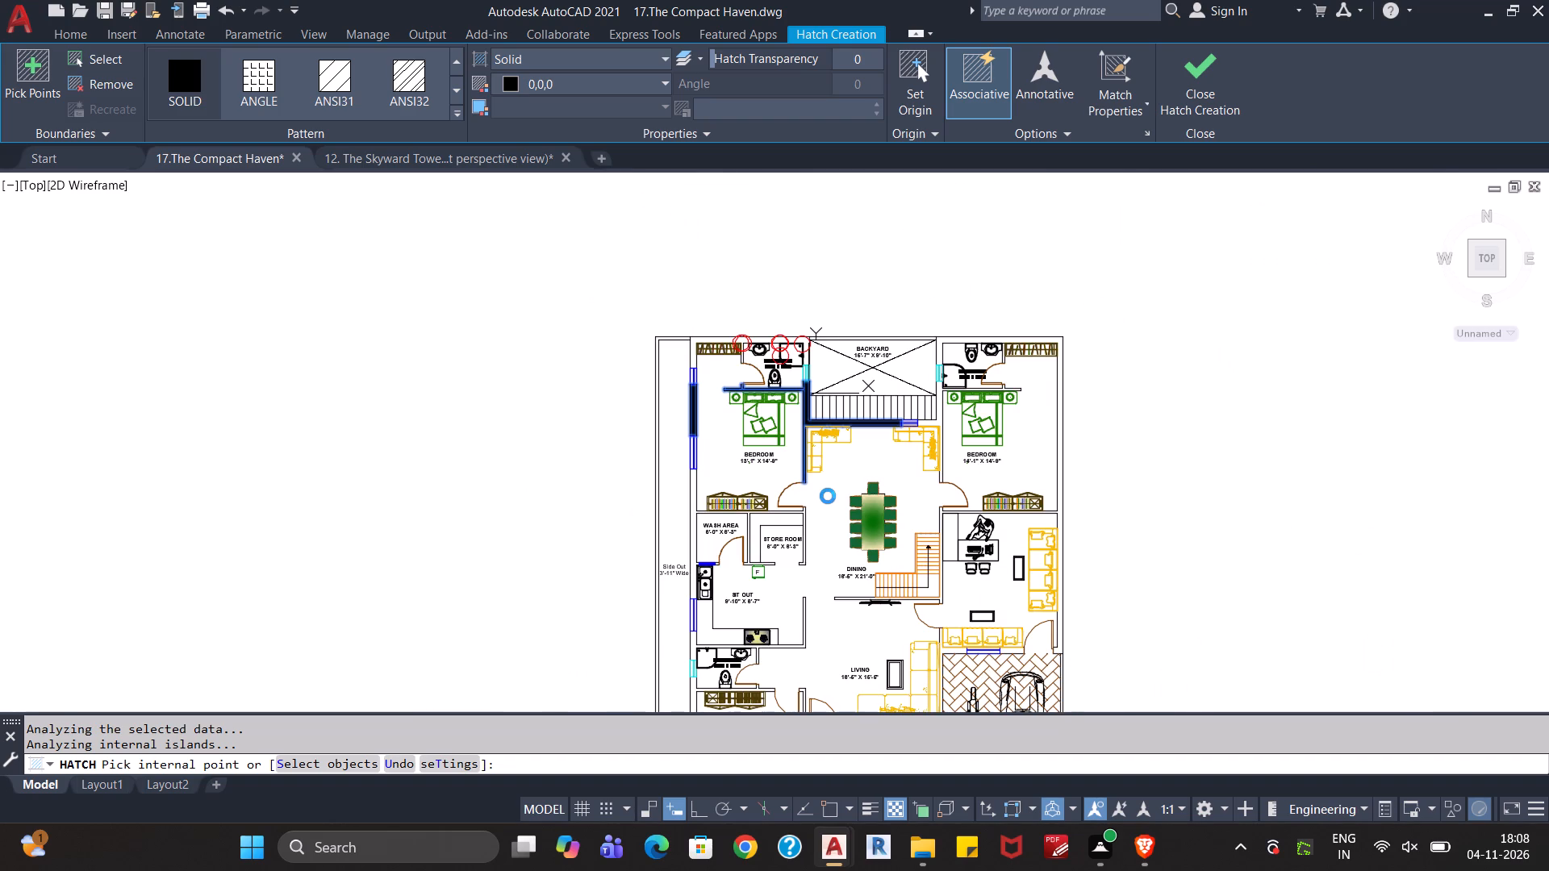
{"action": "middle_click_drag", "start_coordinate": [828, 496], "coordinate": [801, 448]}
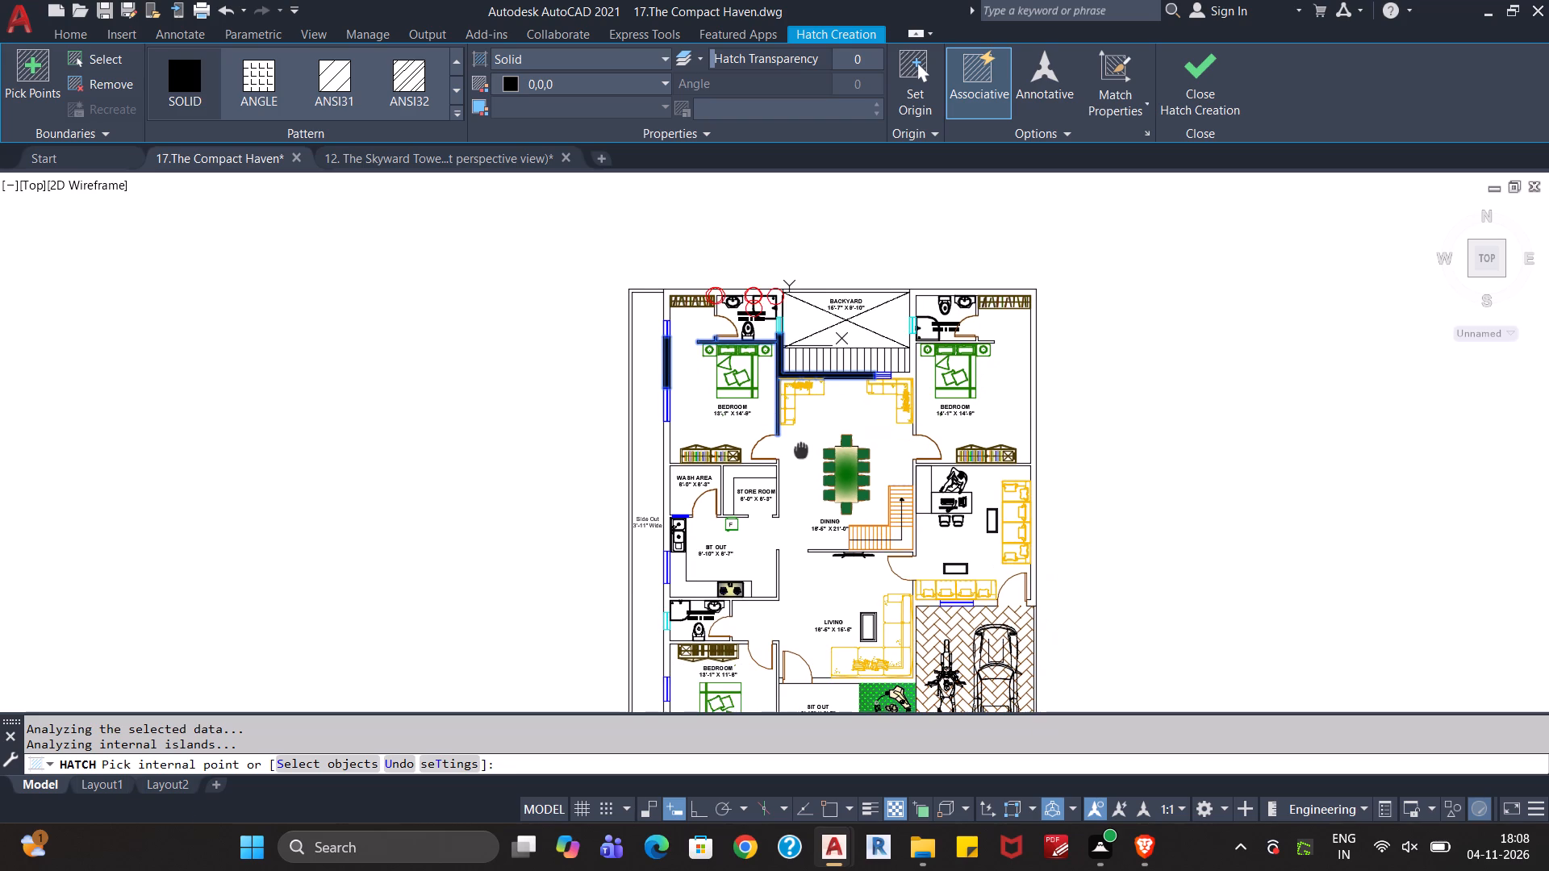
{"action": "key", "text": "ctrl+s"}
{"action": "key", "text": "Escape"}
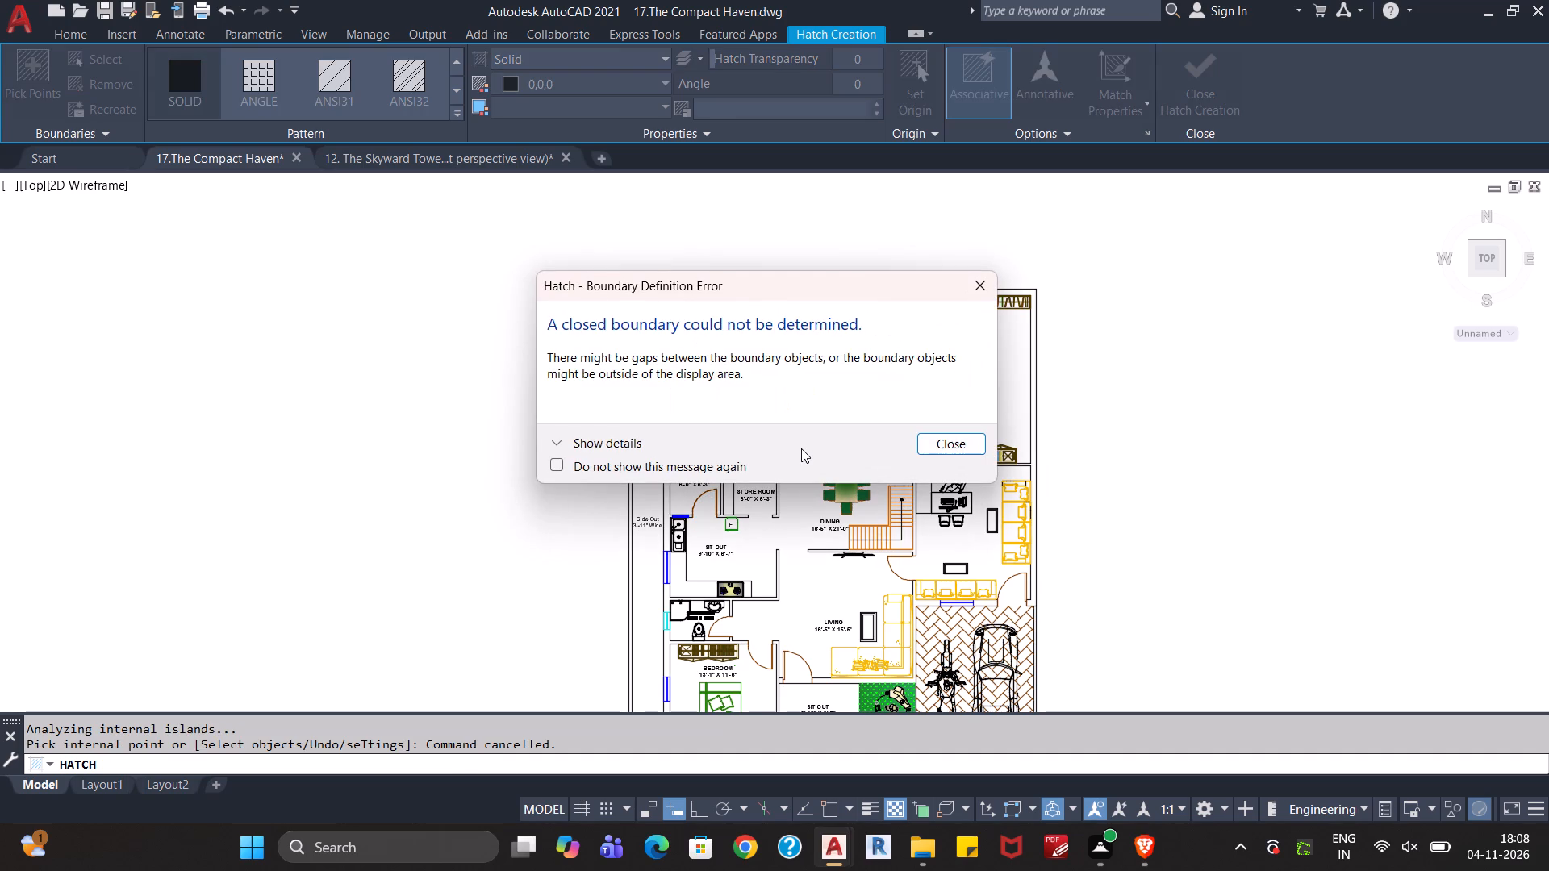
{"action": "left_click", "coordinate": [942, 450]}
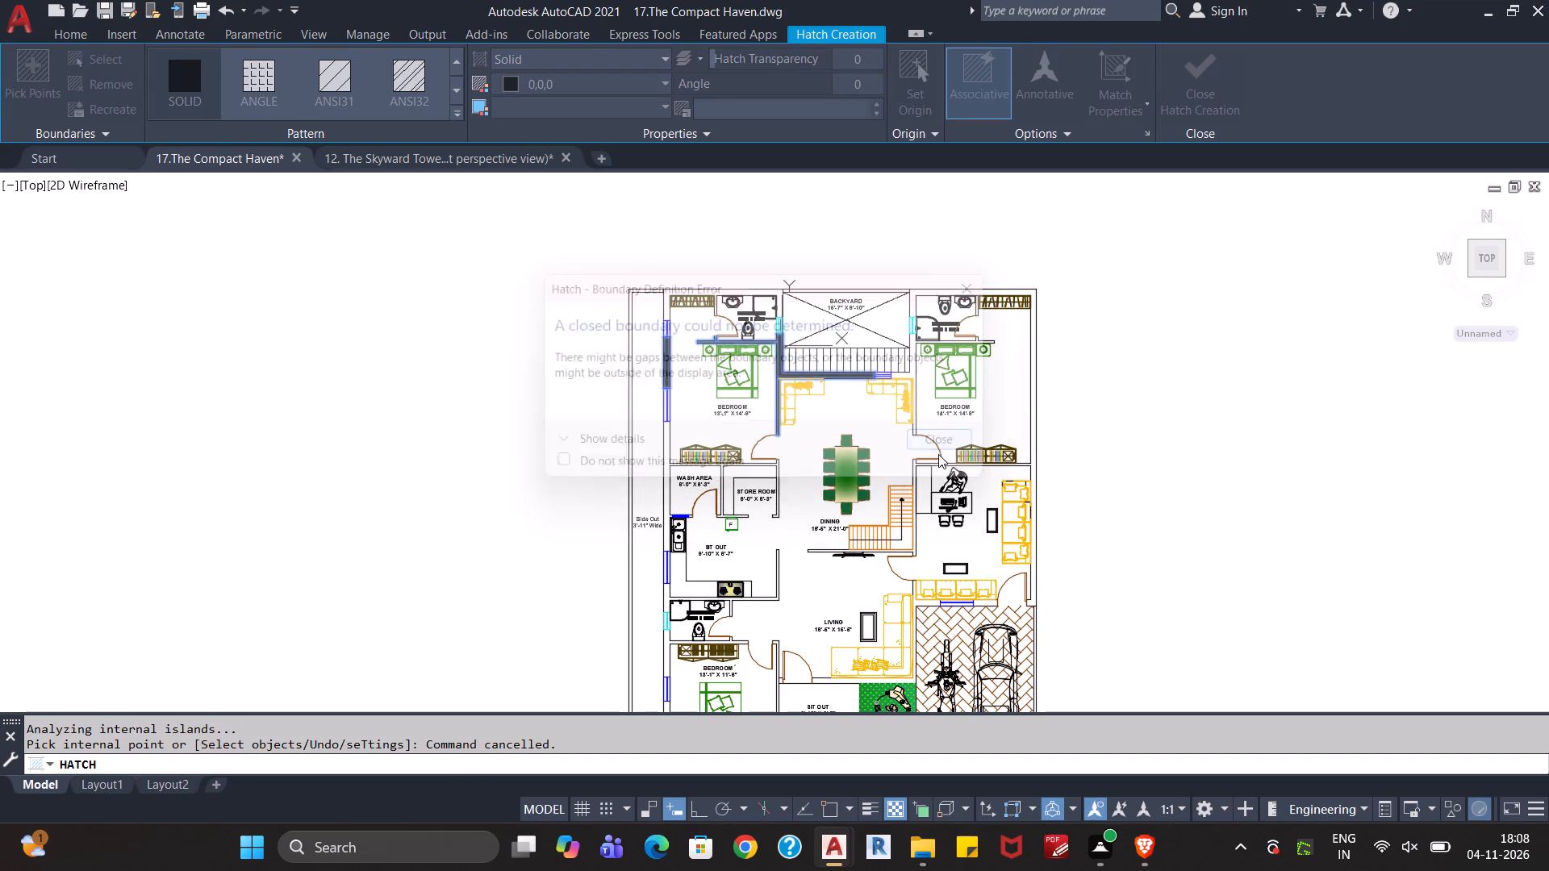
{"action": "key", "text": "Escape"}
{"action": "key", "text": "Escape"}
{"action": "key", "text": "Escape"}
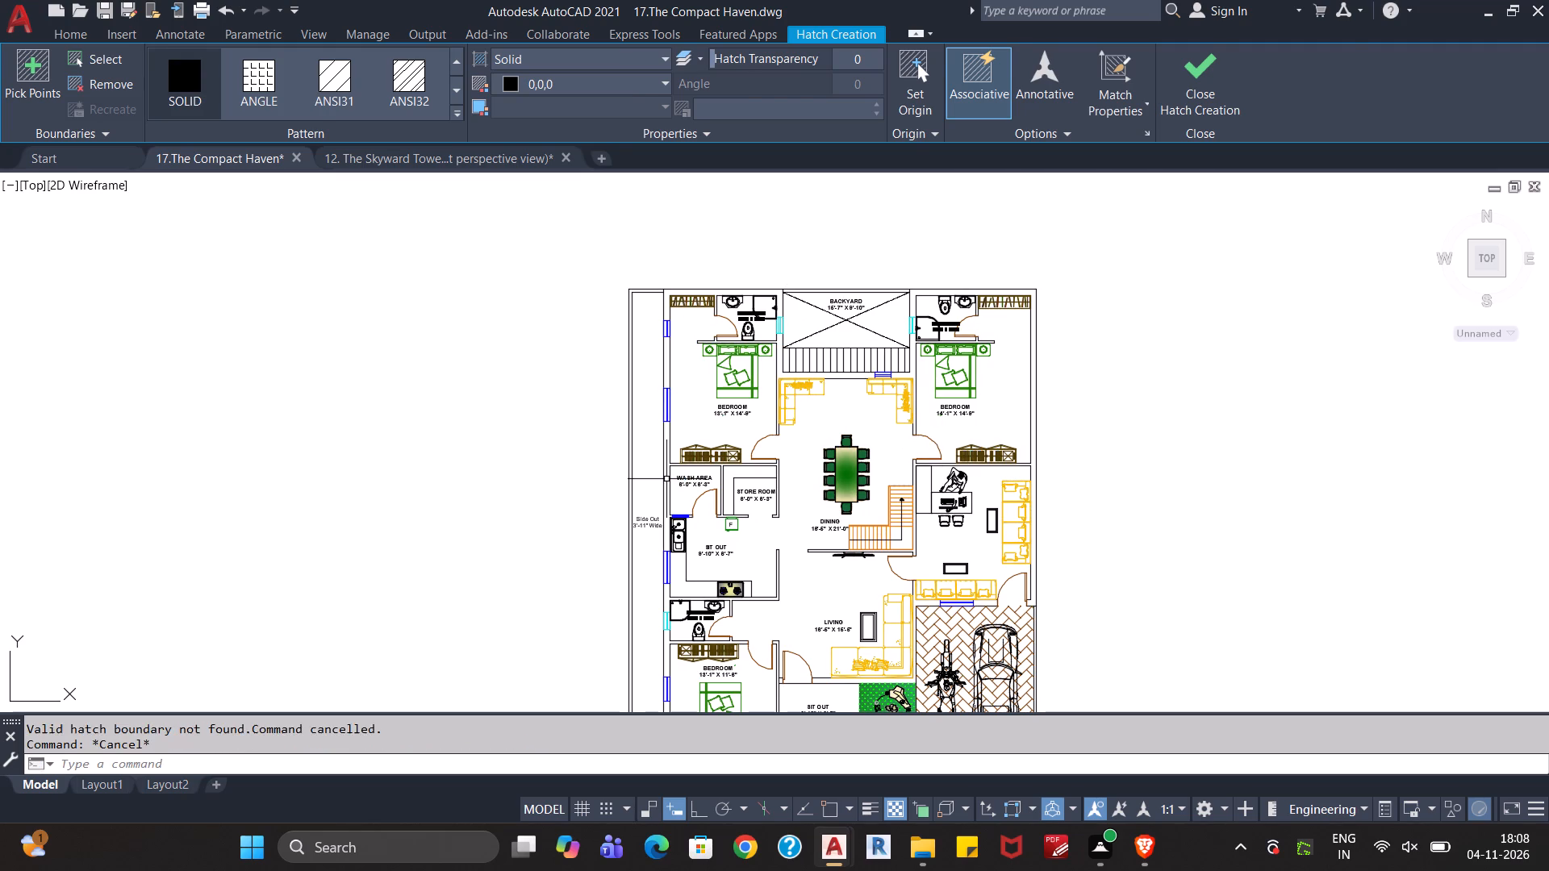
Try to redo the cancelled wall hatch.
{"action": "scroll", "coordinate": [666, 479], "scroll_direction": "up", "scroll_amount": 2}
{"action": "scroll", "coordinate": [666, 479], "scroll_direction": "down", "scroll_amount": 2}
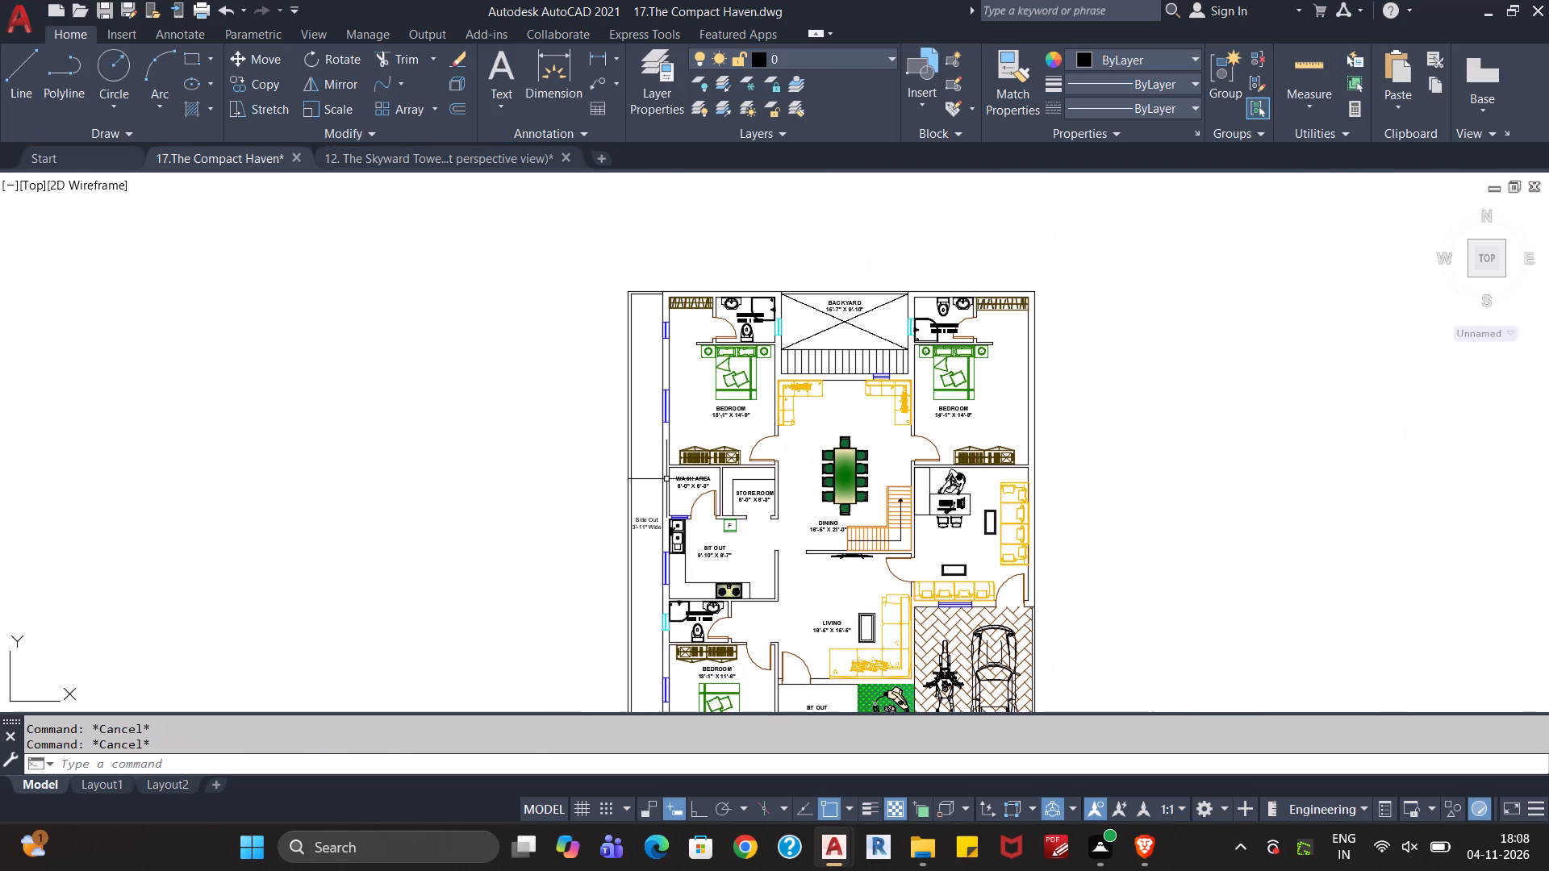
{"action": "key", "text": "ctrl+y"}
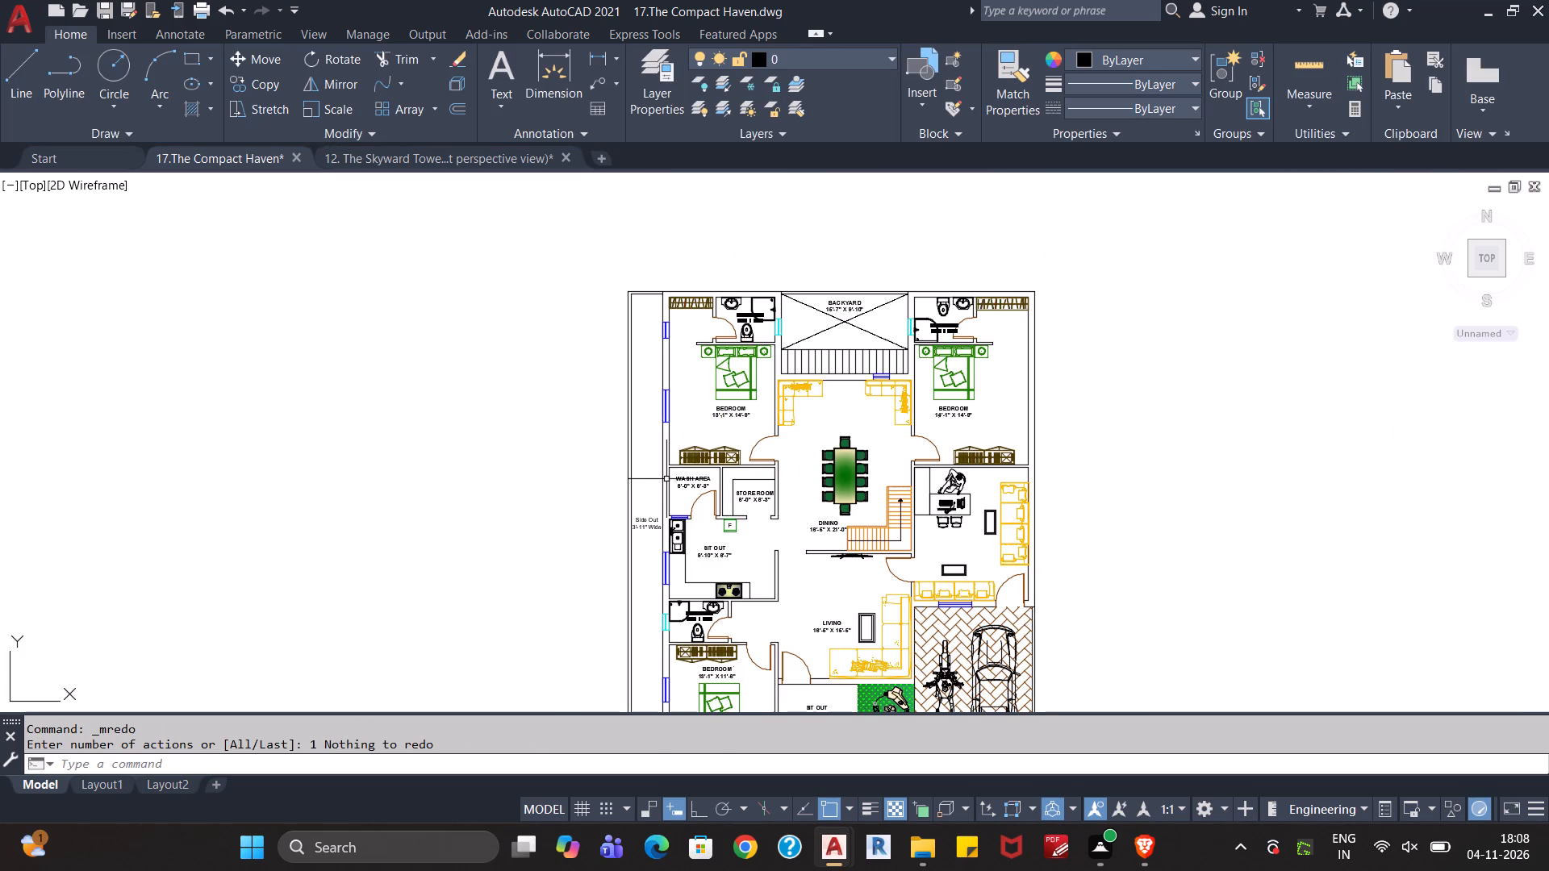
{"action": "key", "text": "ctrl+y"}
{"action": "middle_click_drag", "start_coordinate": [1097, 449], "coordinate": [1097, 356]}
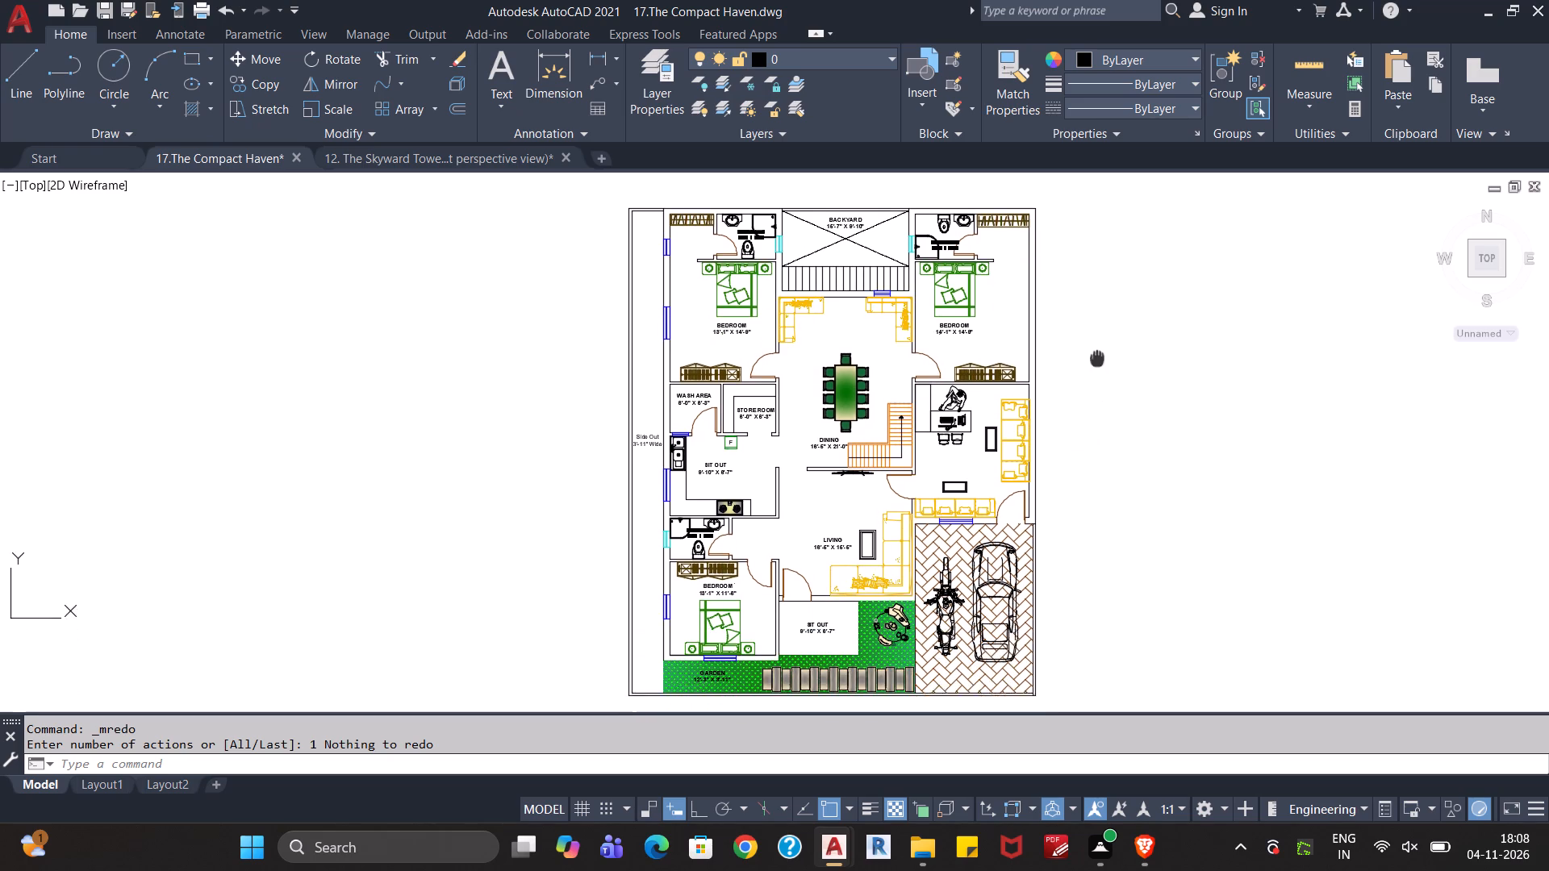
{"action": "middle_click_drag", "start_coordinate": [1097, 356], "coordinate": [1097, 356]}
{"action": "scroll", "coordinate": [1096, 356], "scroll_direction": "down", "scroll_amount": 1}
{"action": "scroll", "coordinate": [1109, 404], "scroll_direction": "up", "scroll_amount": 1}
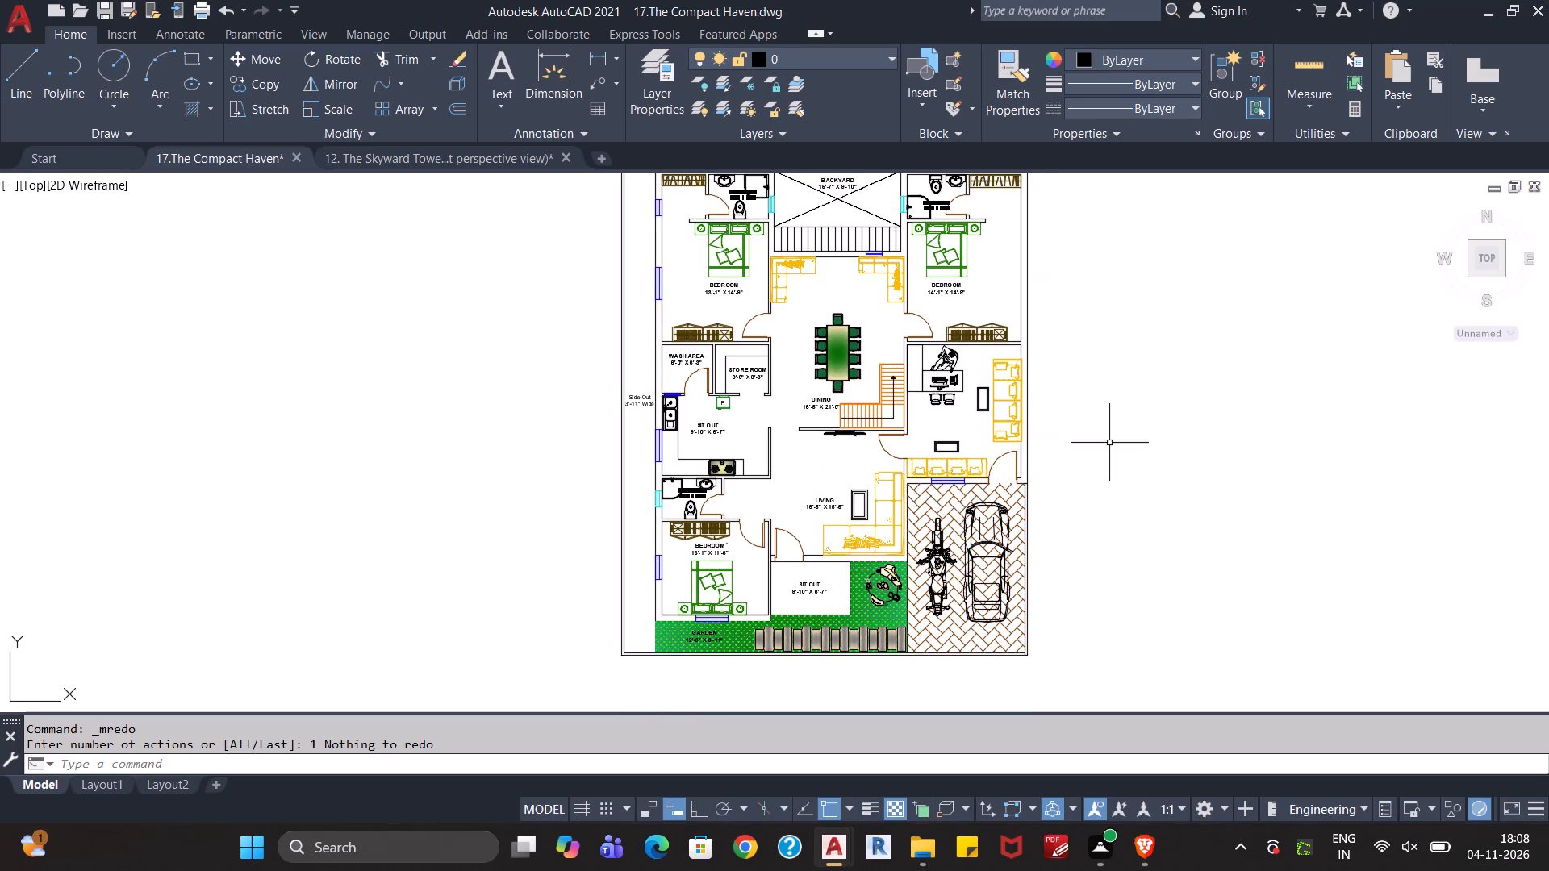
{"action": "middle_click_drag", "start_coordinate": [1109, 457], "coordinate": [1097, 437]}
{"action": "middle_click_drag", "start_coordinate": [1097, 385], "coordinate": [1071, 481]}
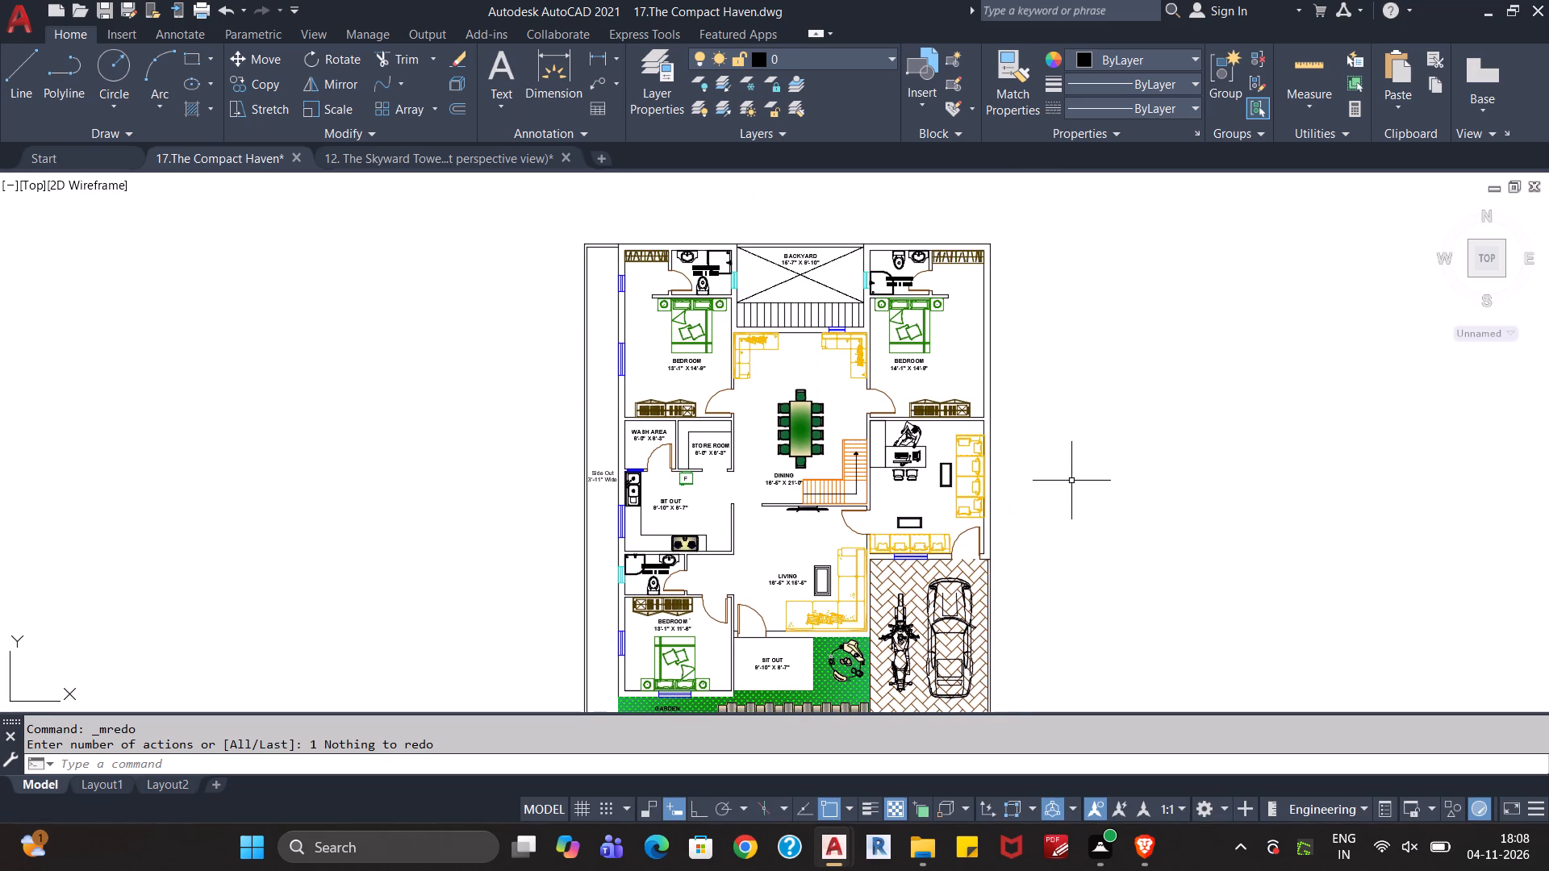
Save the floor plan drawing.
{"action": "key", "text": "ctrl+s"}
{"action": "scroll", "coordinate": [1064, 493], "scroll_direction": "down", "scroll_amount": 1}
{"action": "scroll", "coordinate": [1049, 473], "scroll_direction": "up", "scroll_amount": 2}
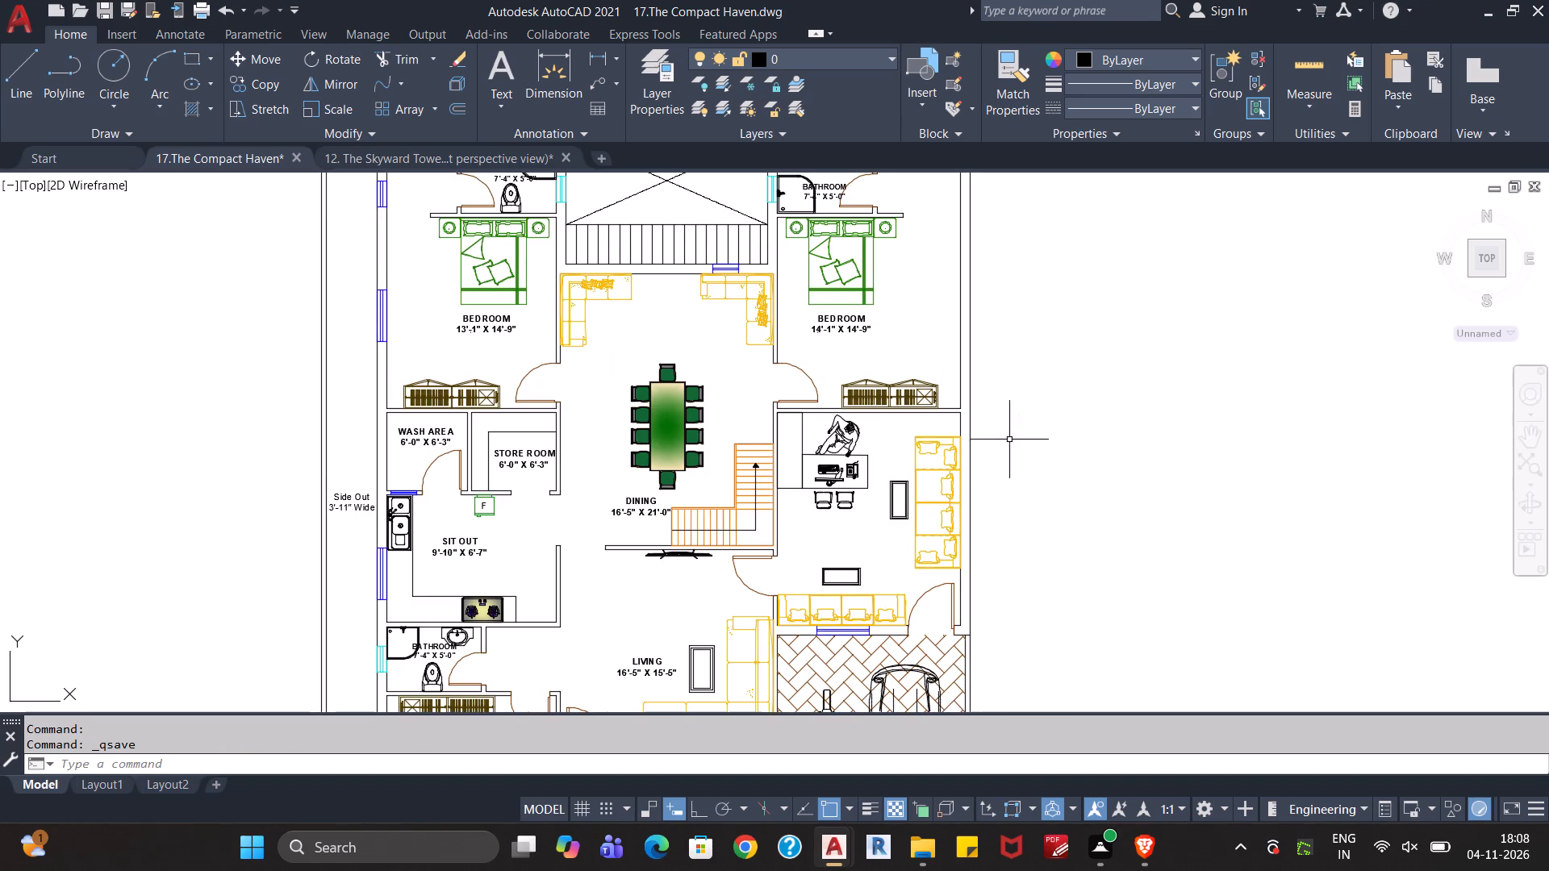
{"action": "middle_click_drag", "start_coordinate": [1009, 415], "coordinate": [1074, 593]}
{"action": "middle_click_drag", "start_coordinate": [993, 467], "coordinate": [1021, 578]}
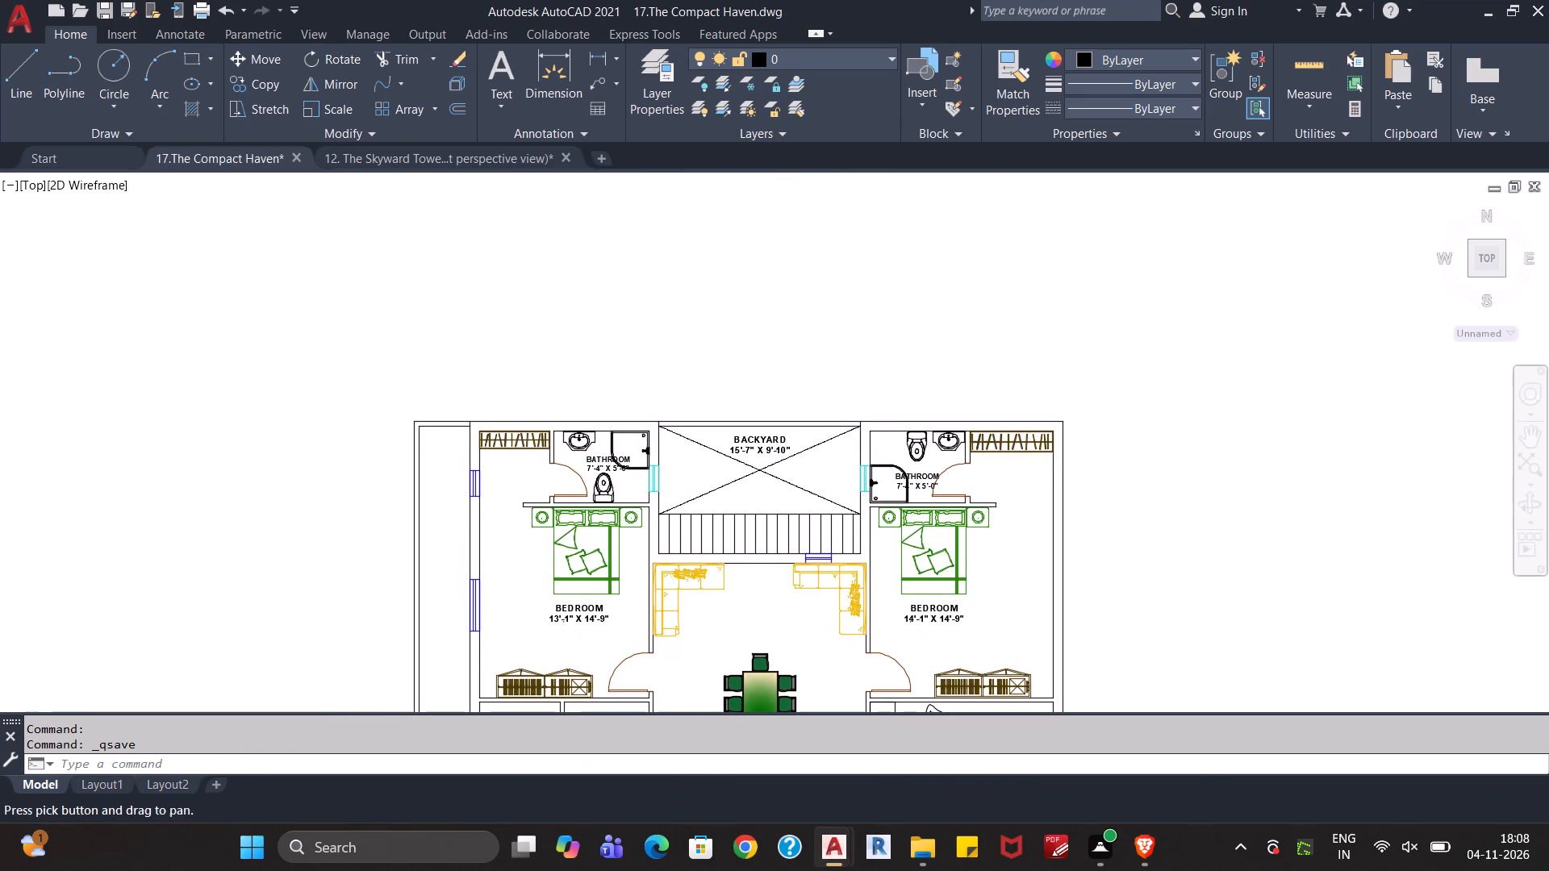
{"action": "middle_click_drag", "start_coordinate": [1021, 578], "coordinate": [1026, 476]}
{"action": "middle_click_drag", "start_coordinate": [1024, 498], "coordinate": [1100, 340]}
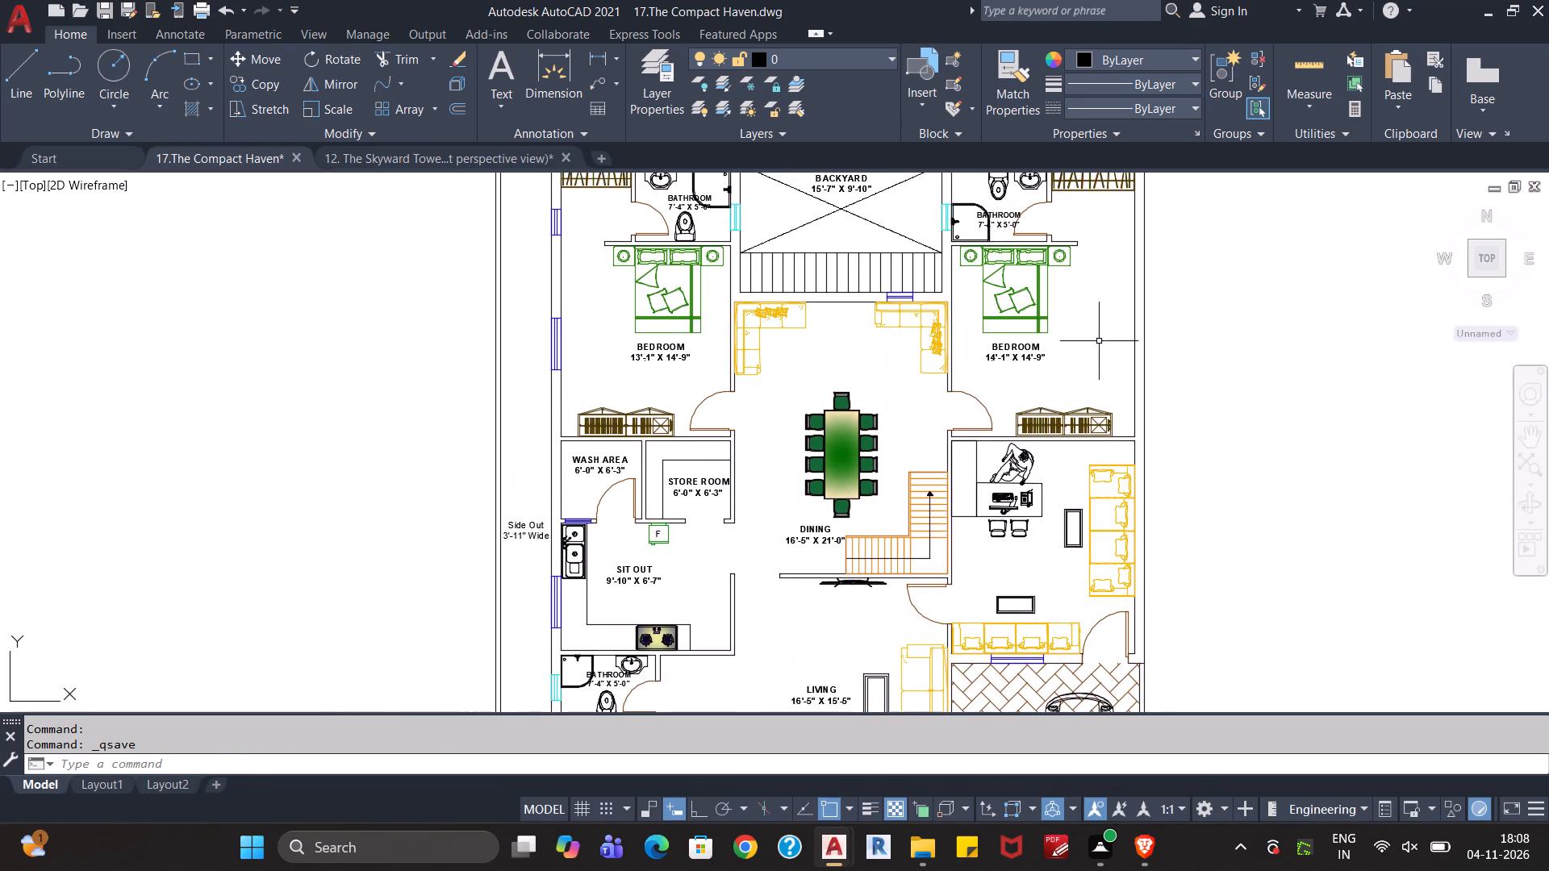
Open the drawing Round Table and 2 Tub Chairs Plan View from the Blocks folder in Fuji Uploading plans.
{"action": "key", "text": "ctrl+o"}
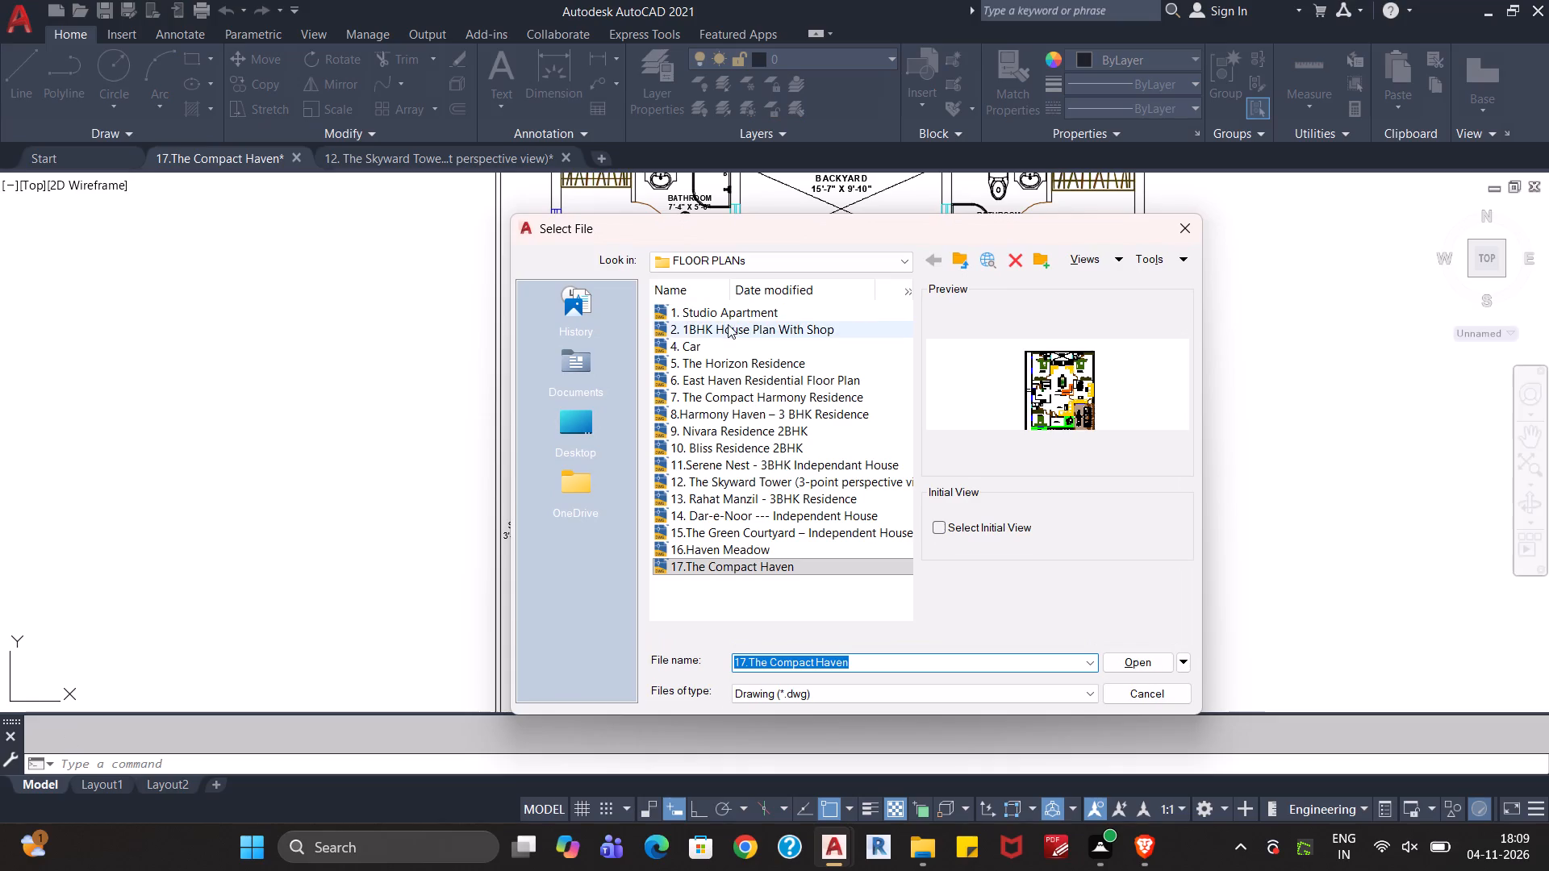
{"action": "left_click", "coordinate": [962, 259]}
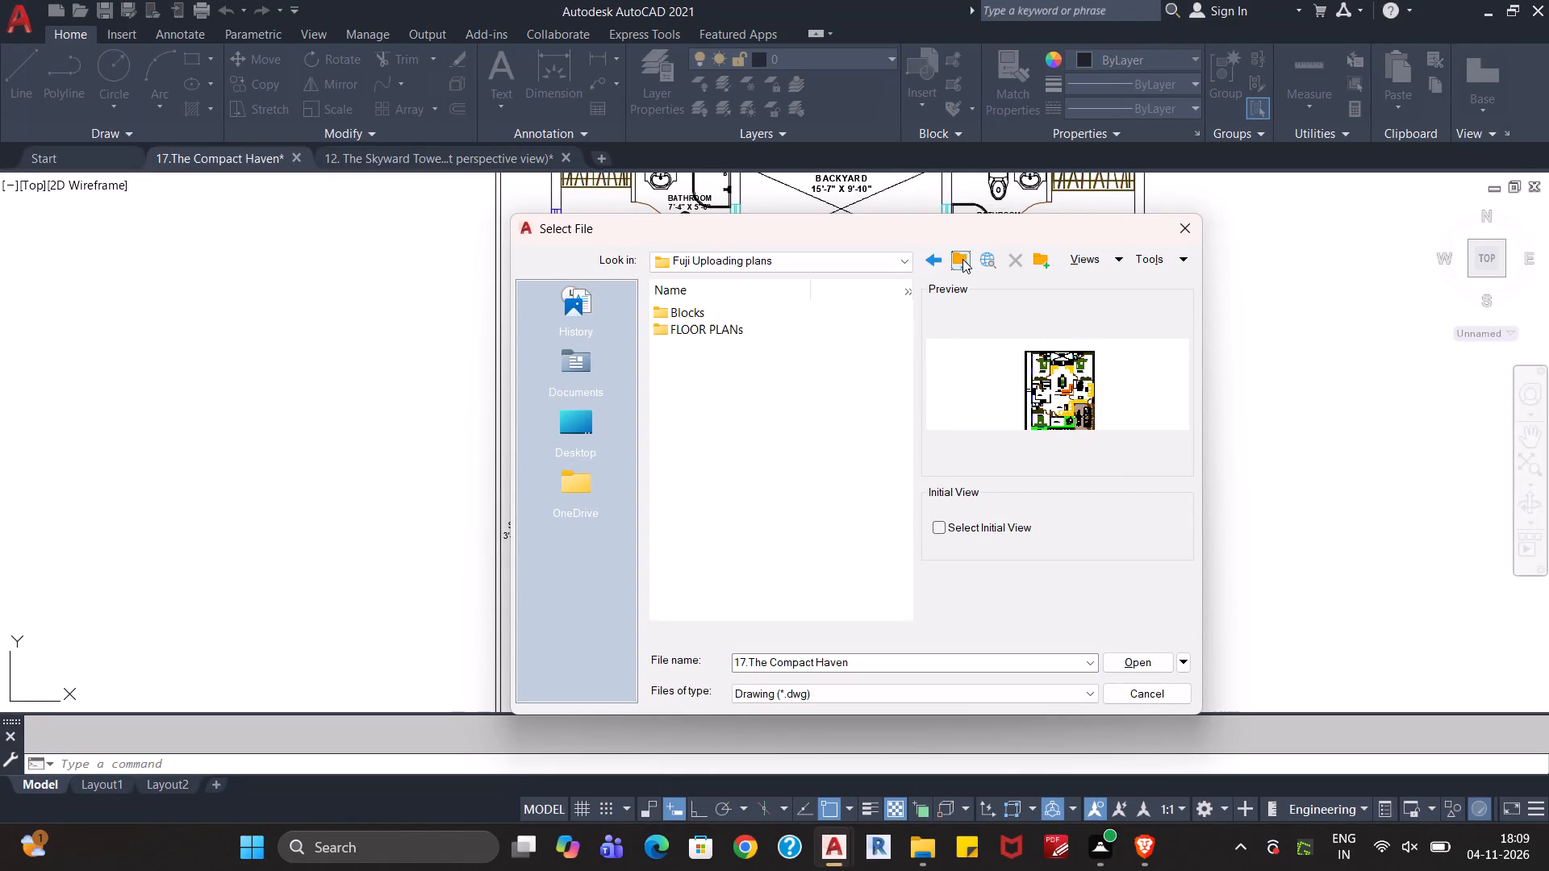
{"action": "double_click", "coordinate": [763, 304]}
{"action": "scroll", "coordinate": [776, 397], "scroll_direction": "down", "scroll_amount": 1}
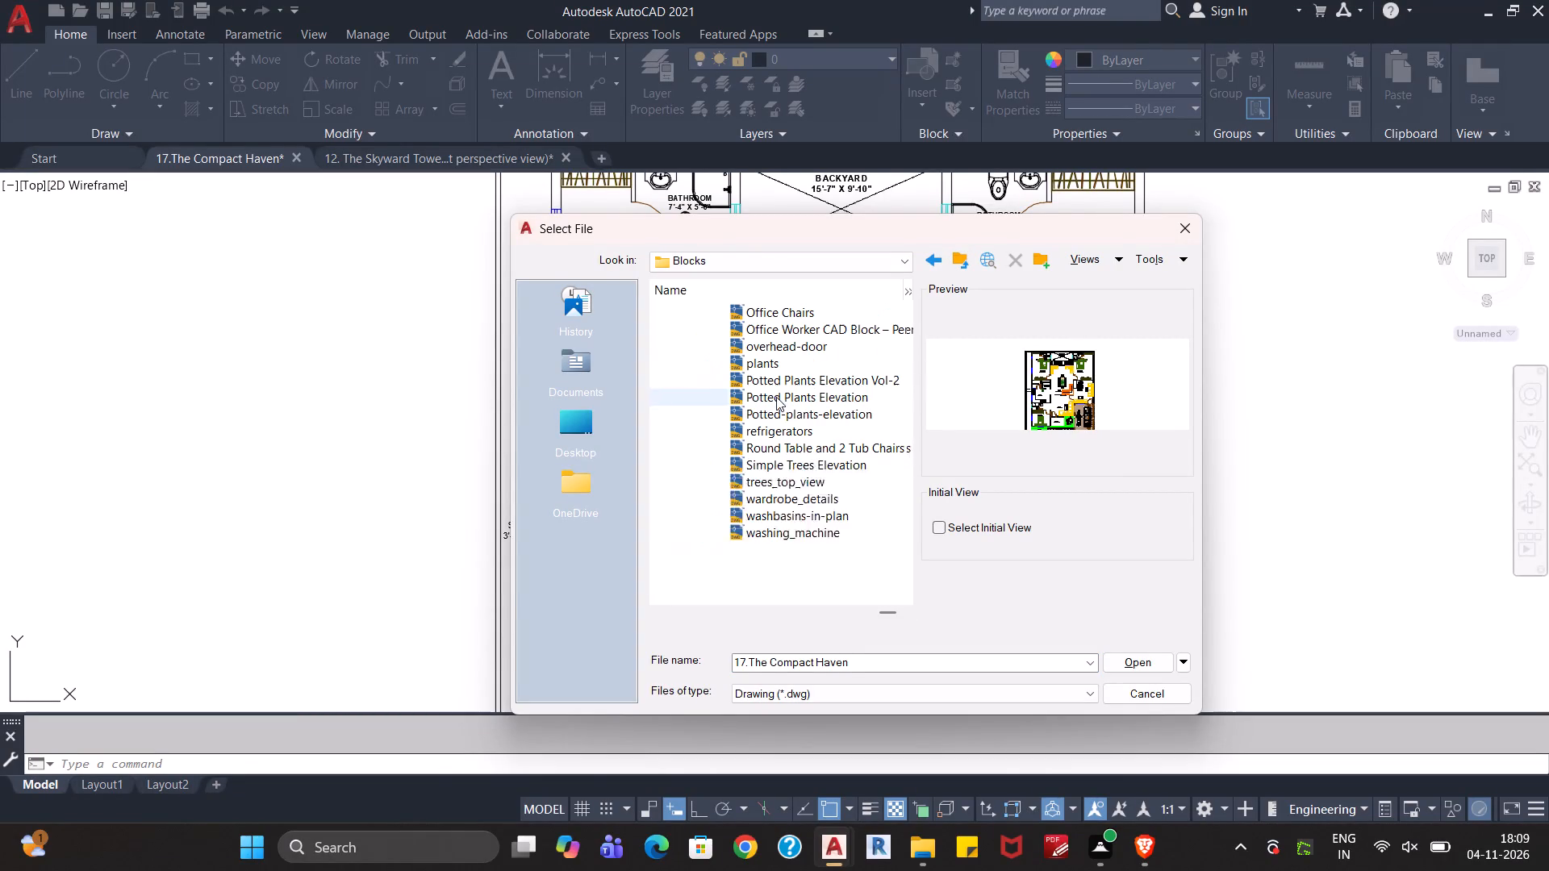
{"action": "left_click", "coordinate": [767, 316]}
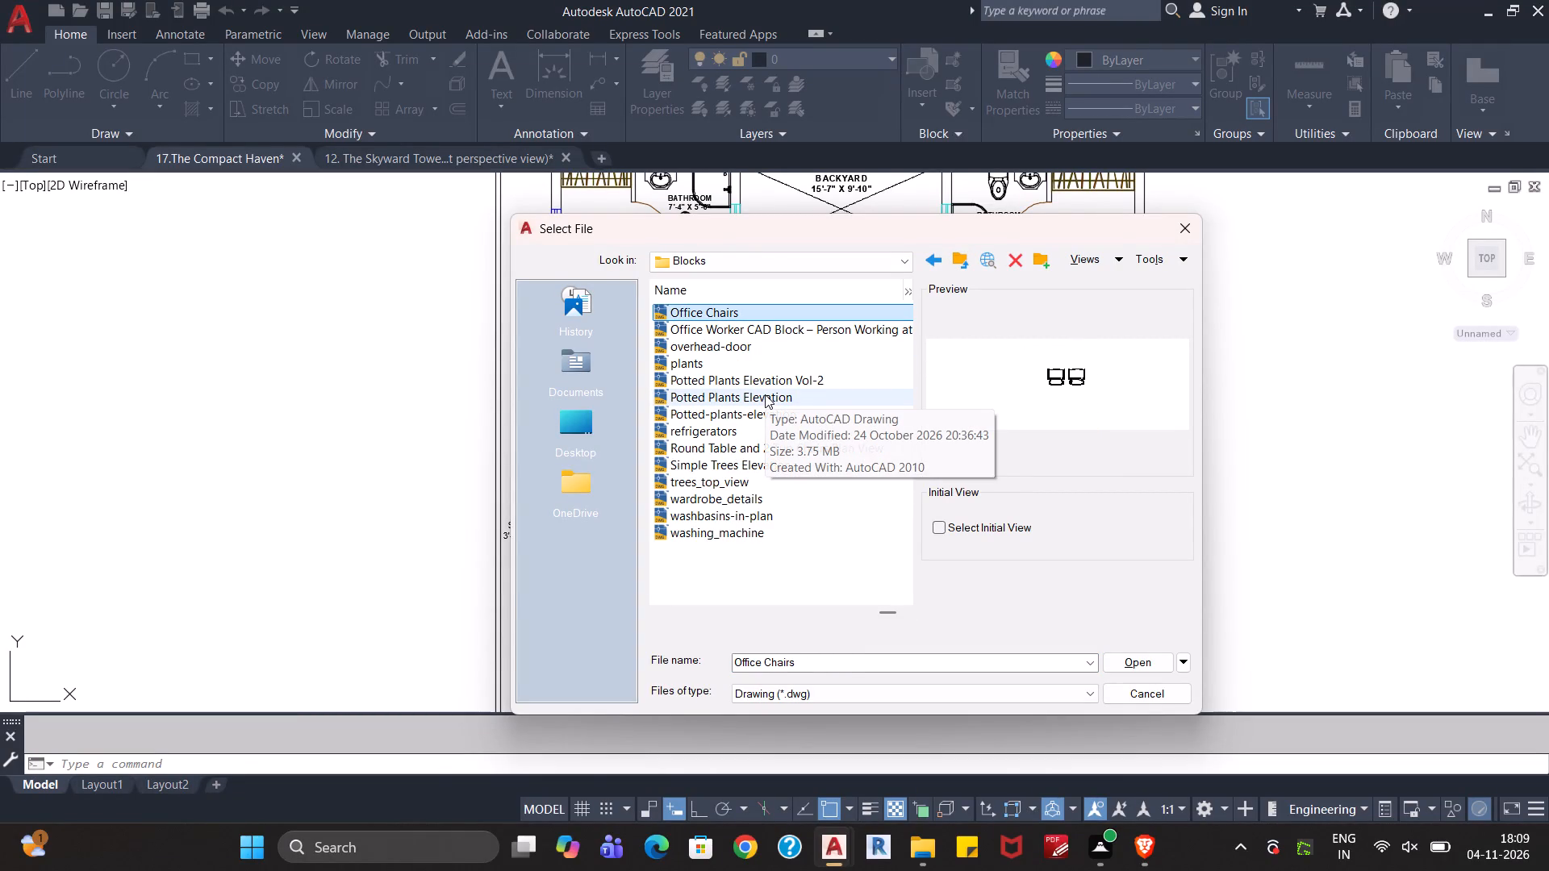
{"action": "key", "text": "Down"}
{"action": "key", "text": "Down"}
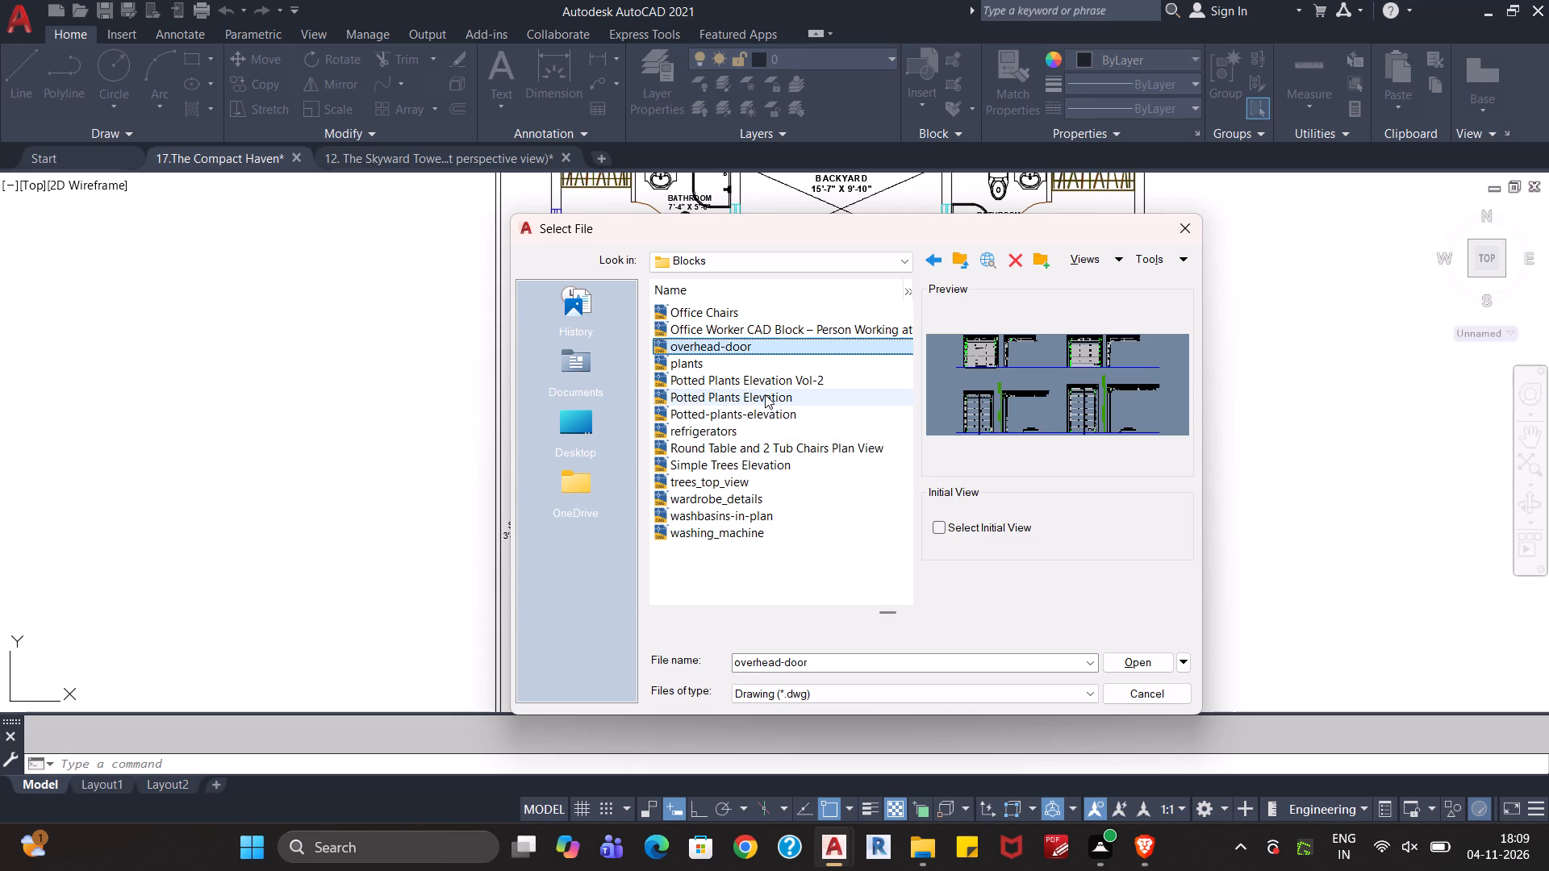
{"action": "key", "text": "Down"}
{"action": "key", "text": "Down"}
{"action": "key", "text": "Down"}
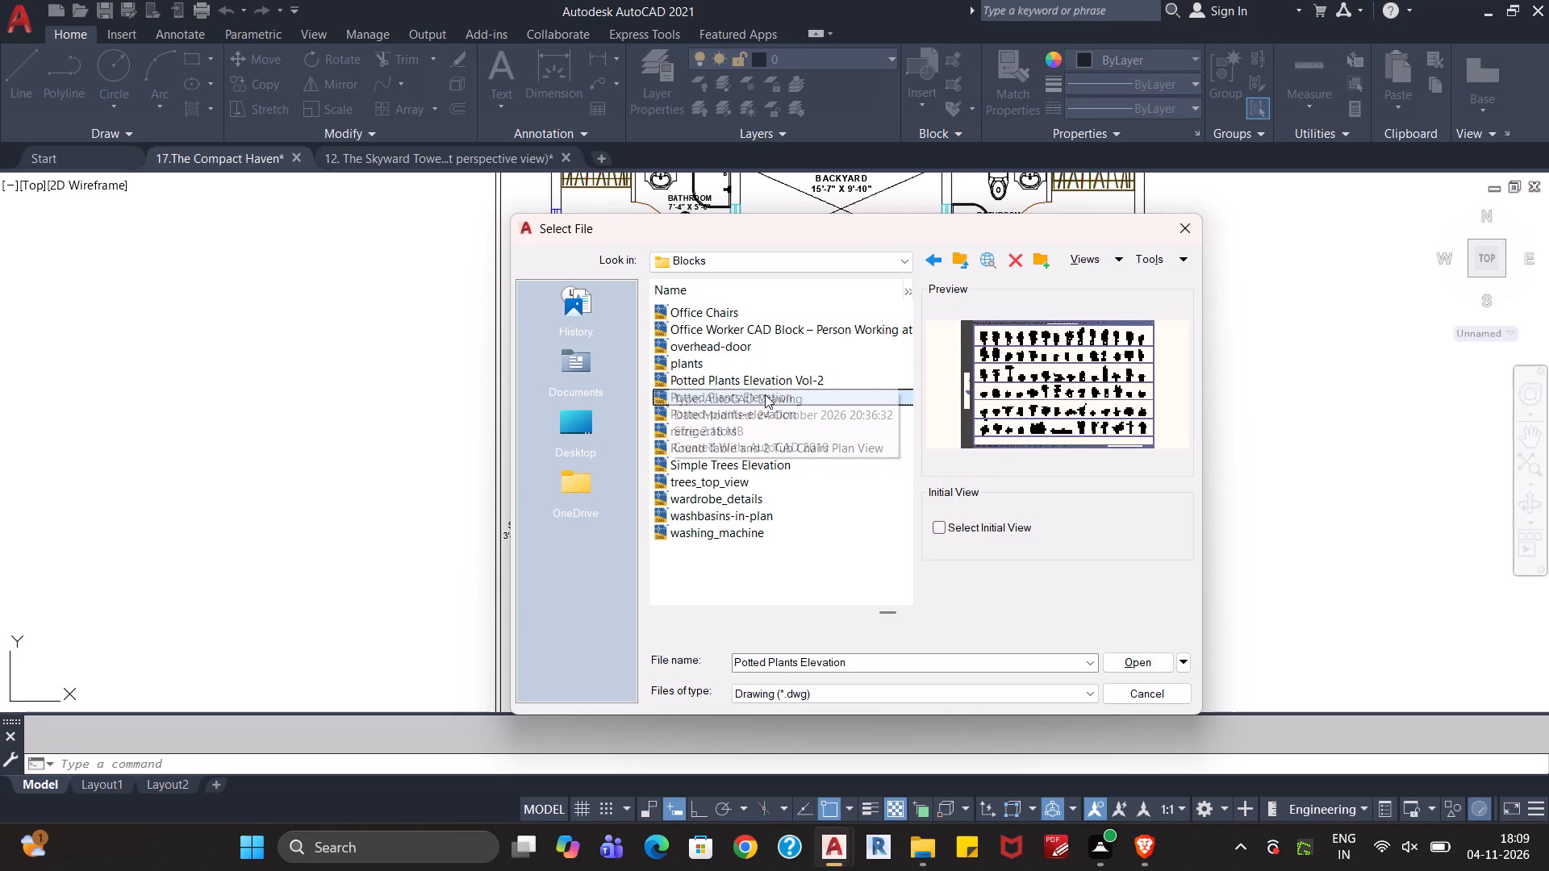
{"action": "key", "text": "Down"}
{"action": "key", "text": "Down"}
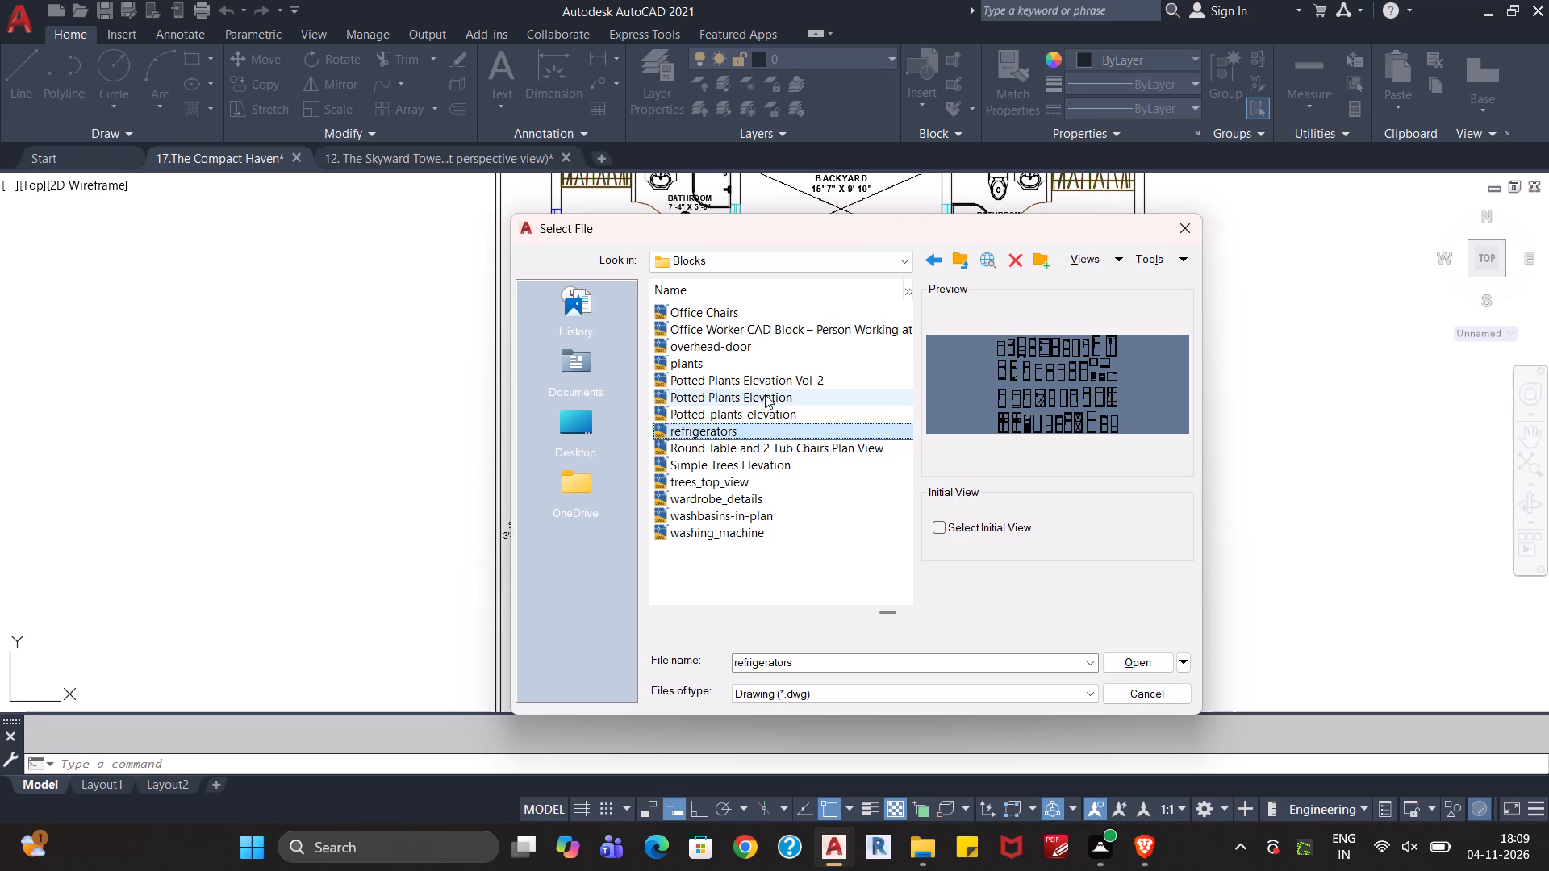
{"action": "key", "text": "Down"}
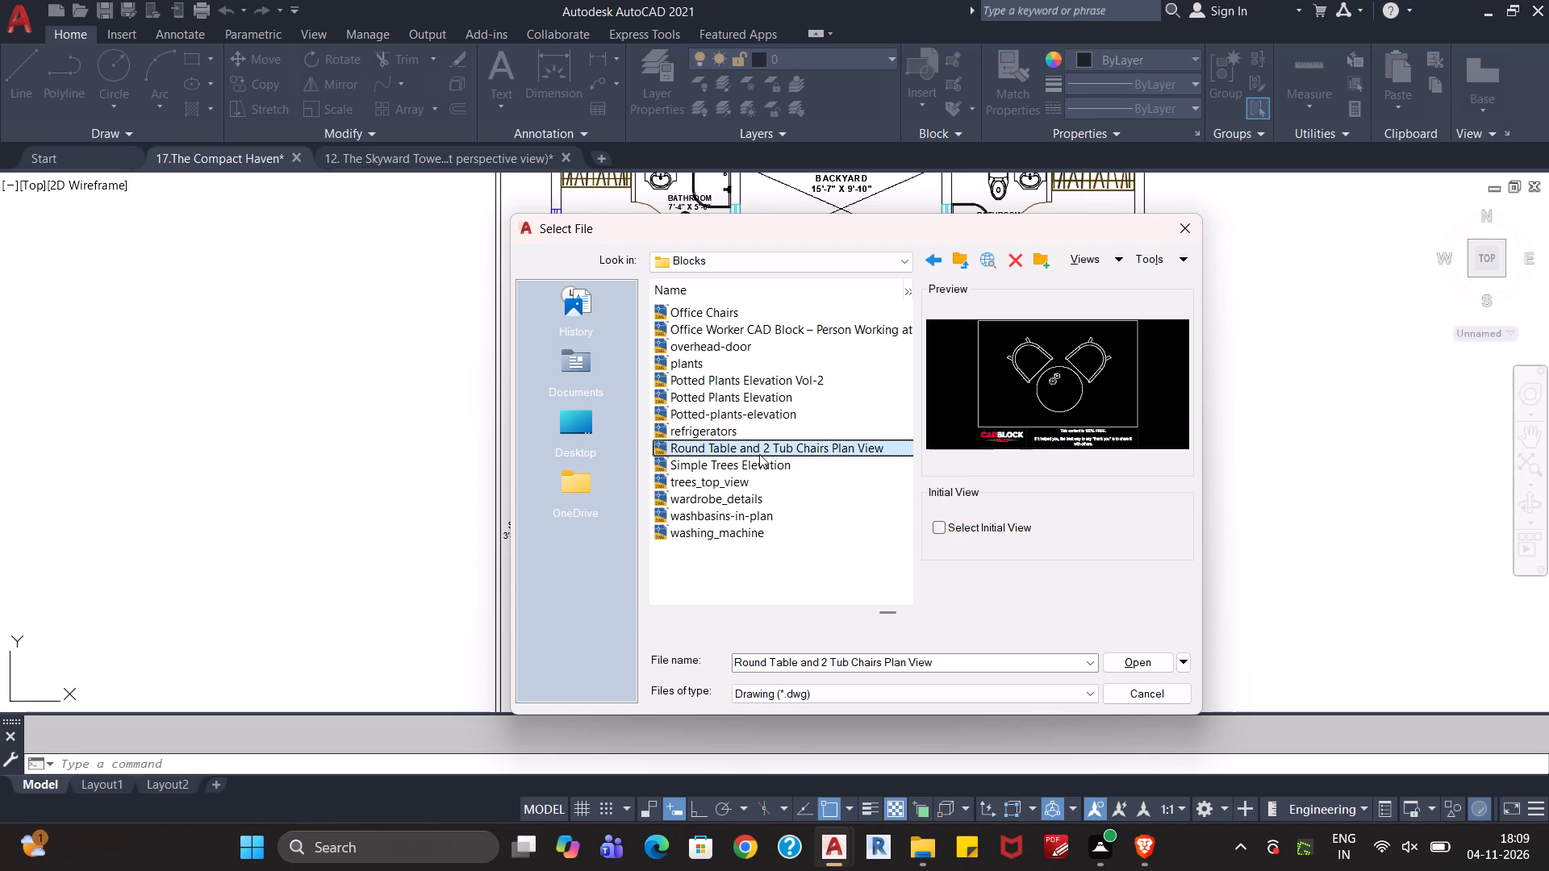
{"action": "left_click", "coordinate": [1155, 664]}
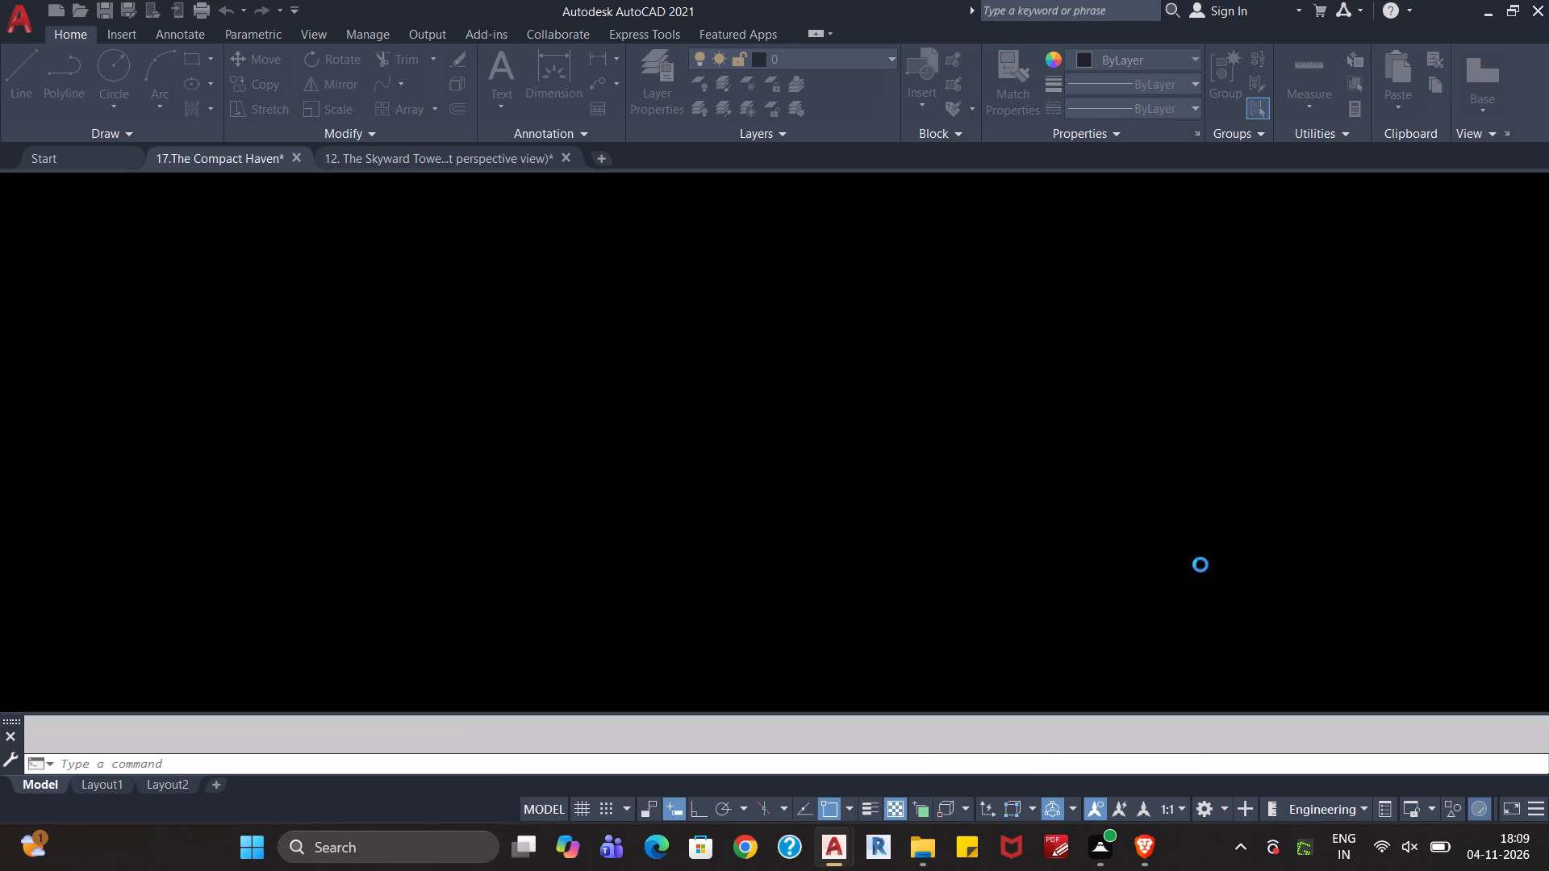
{"action": "left_click", "coordinate": [820, 373]}
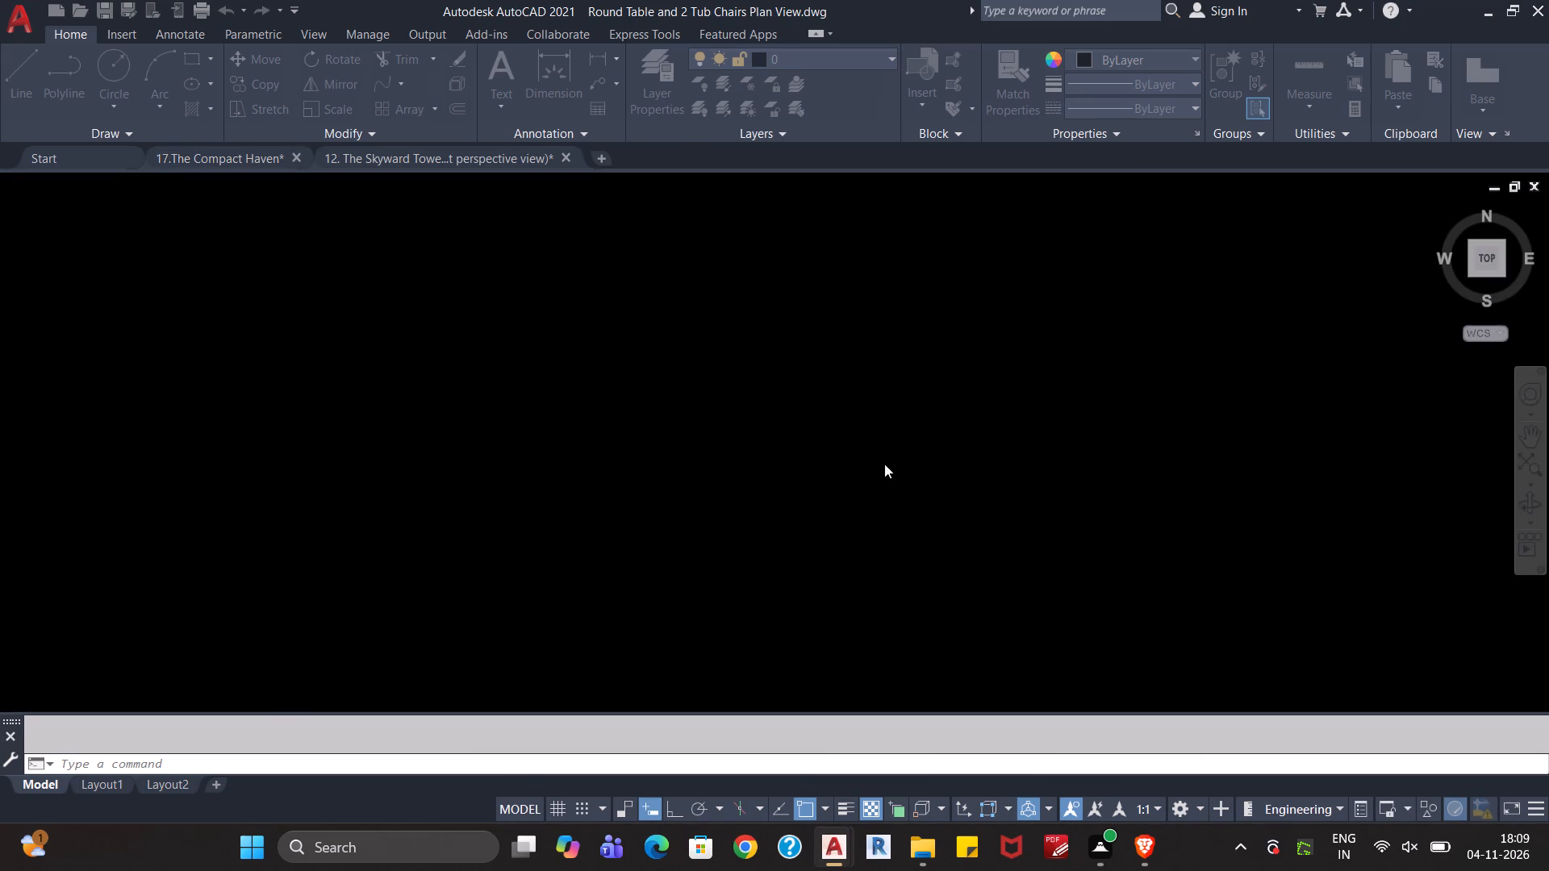
Move the round table, both tub chairs and the tabletop items to layer 0, set their colour to ByLayer, and clear the selection.
{"action": "middle_click_drag", "start_coordinate": [606, 463], "coordinate": [733, 490]}
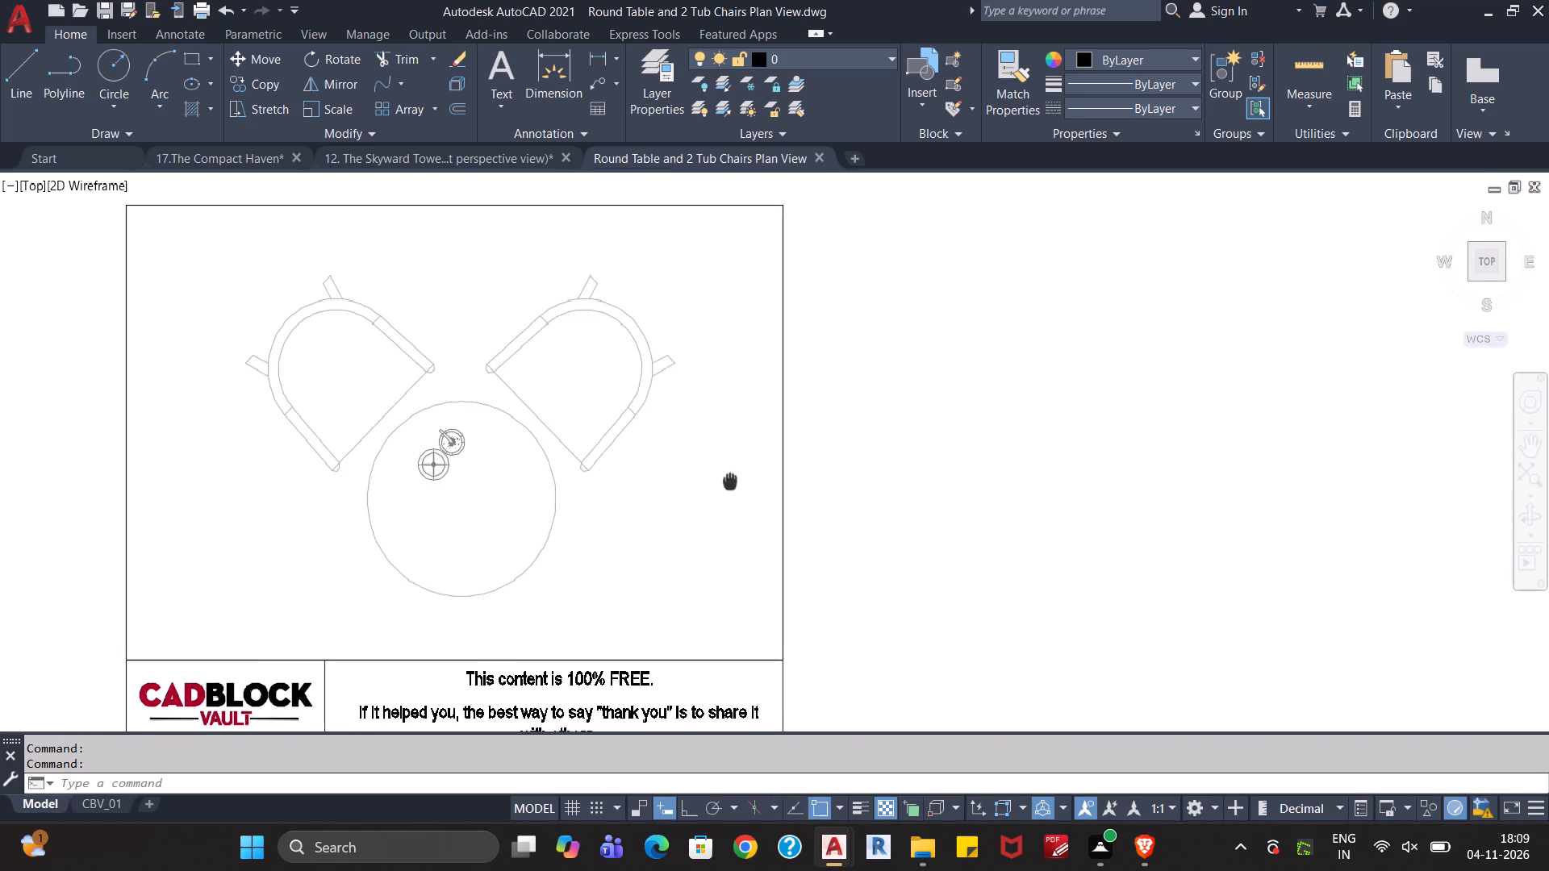
{"action": "middle_click_drag", "start_coordinate": [733, 490], "coordinate": [744, 491]}
{"action": "left_click", "coordinate": [736, 260]}
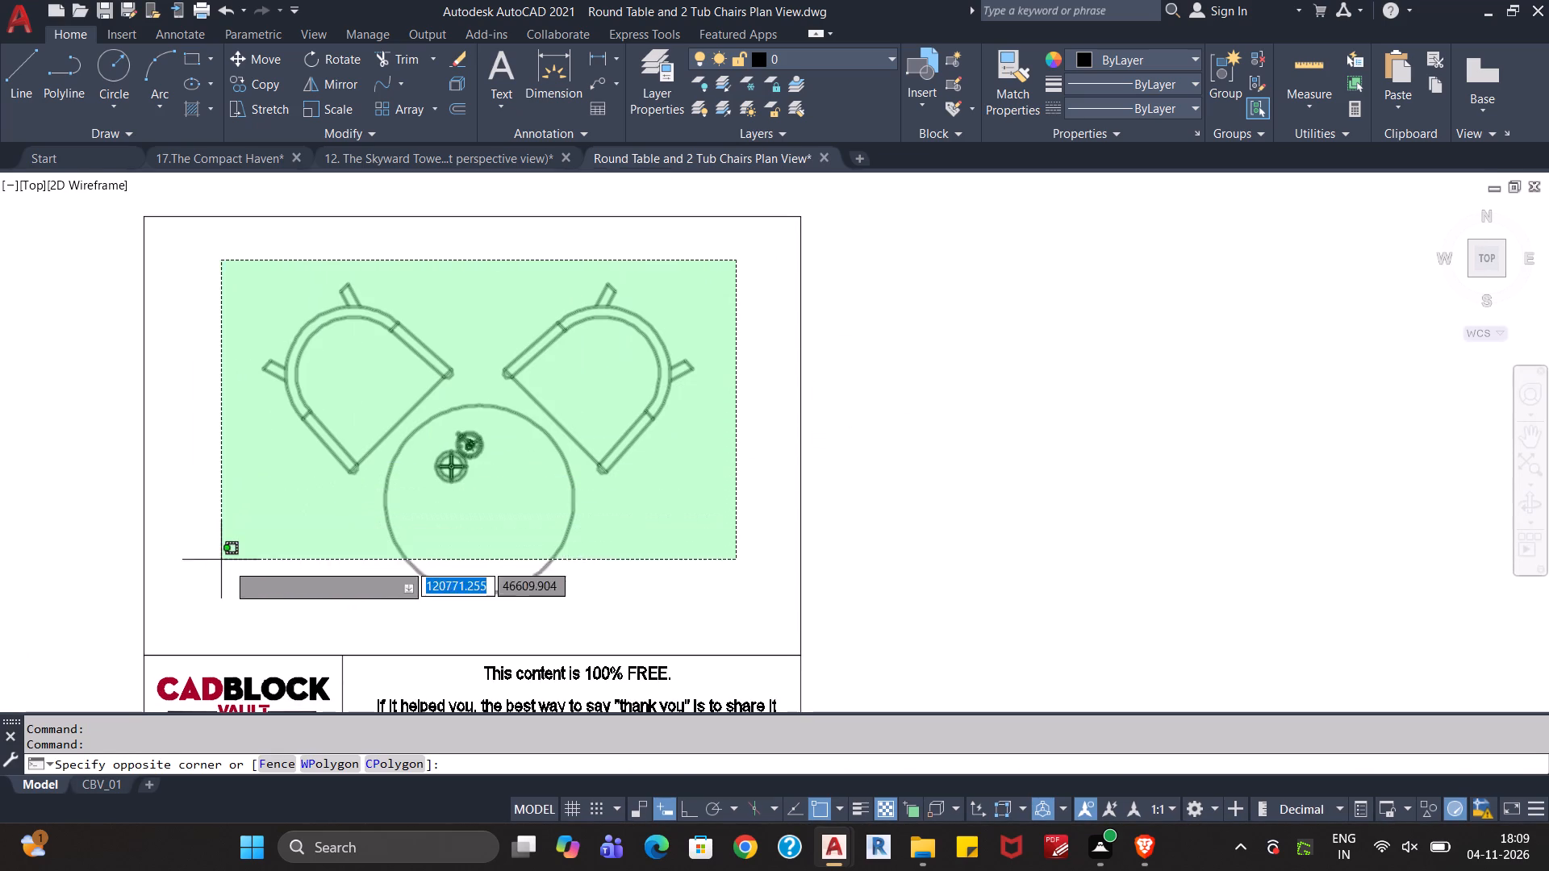
{"action": "left_click", "coordinate": [243, 629]}
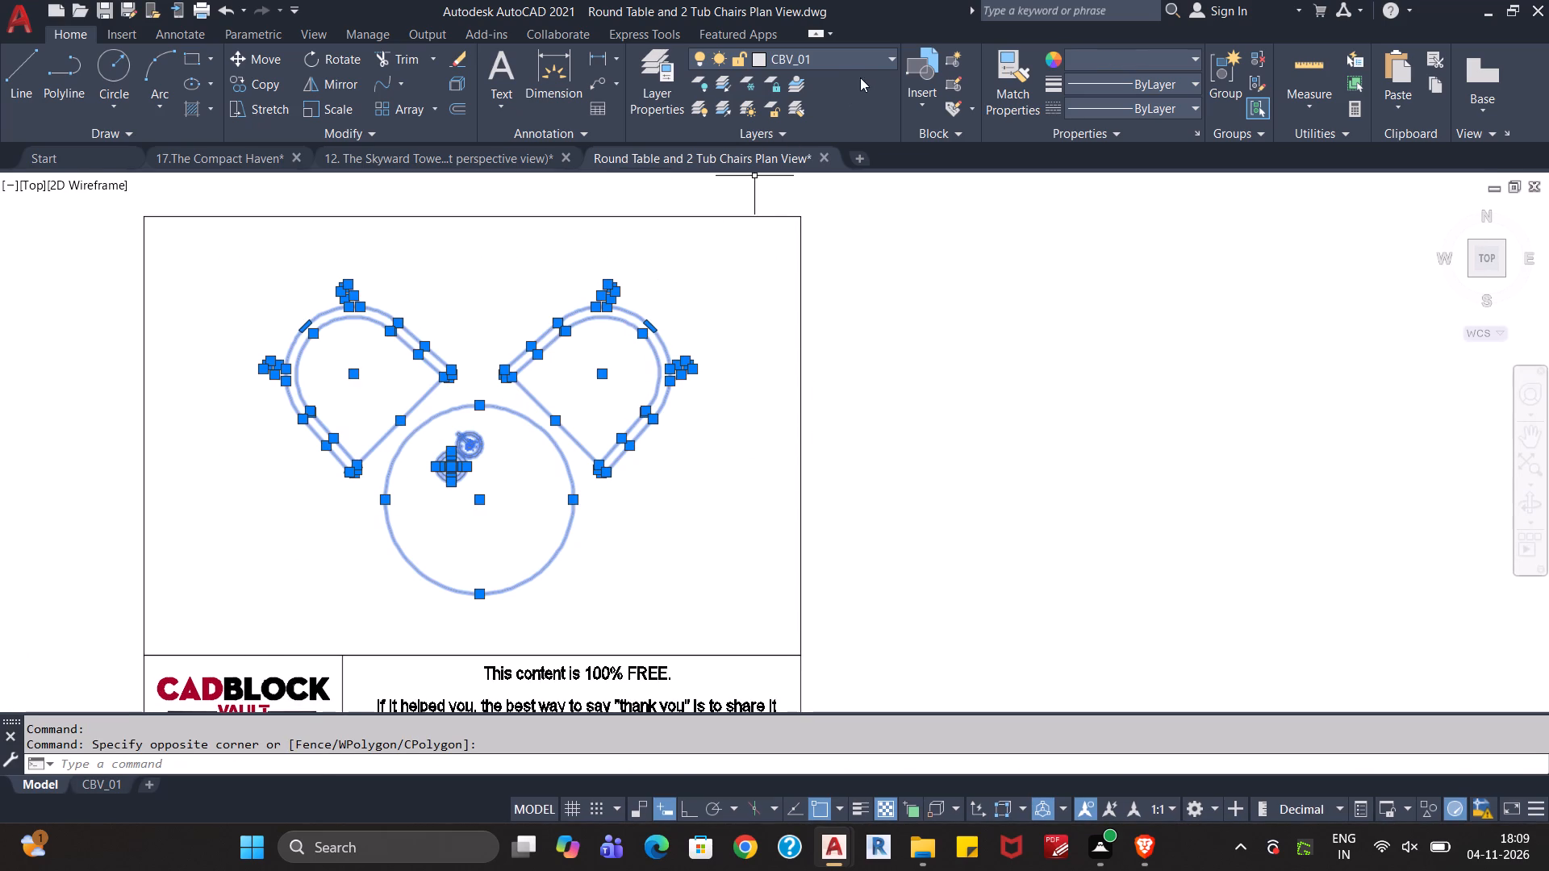
{"action": "left_click", "coordinate": [866, 61]}
{"action": "left_click", "coordinate": [851, 84]}
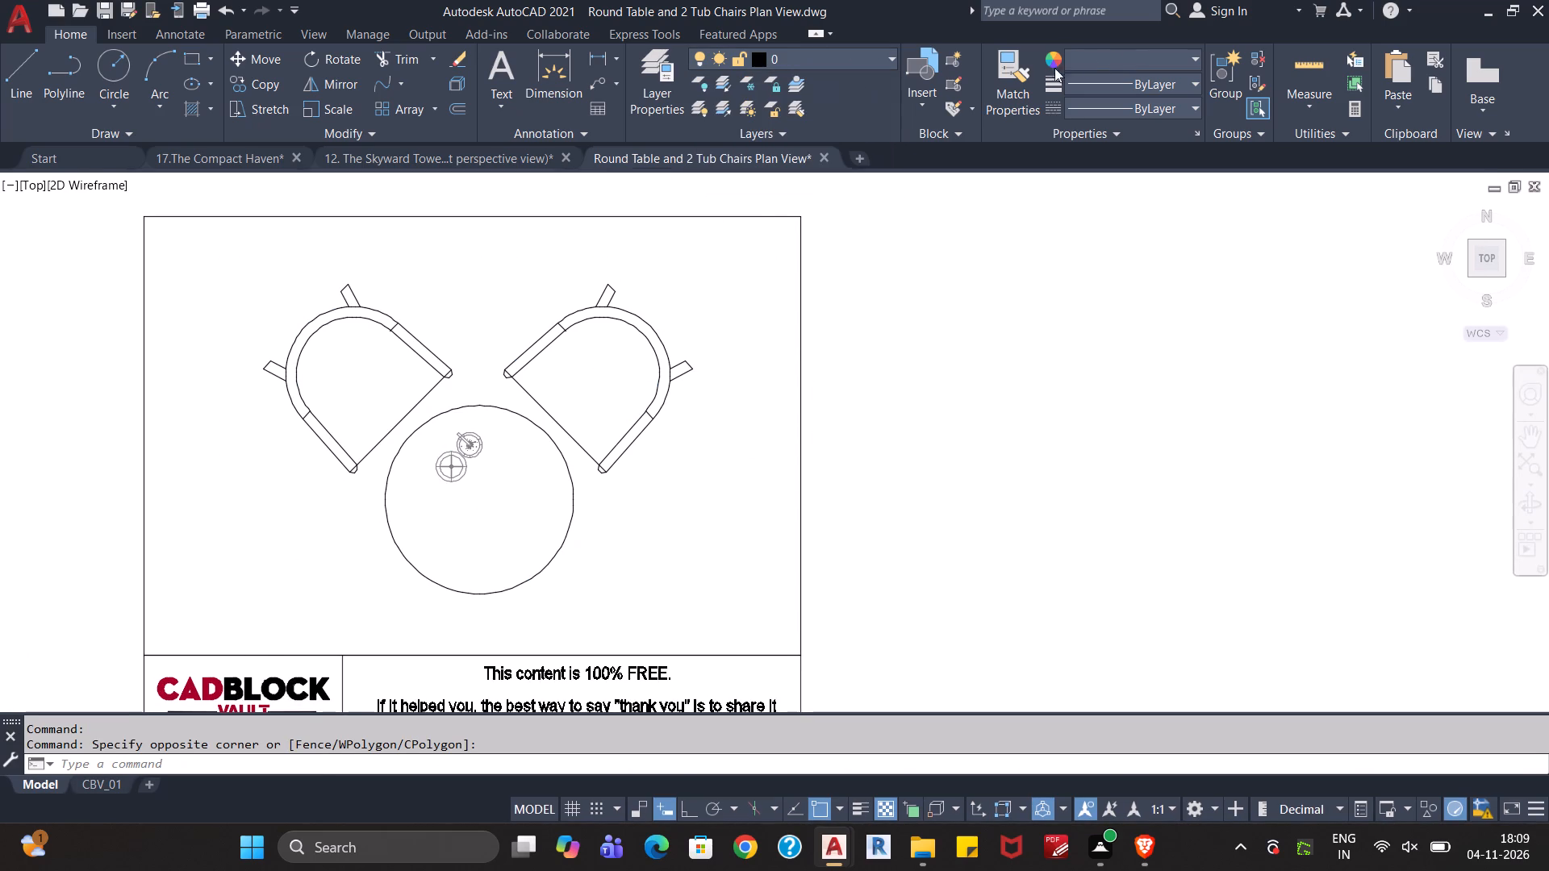
{"action": "left_click", "coordinate": [1107, 54]}
{"action": "left_click", "coordinate": [1104, 80]}
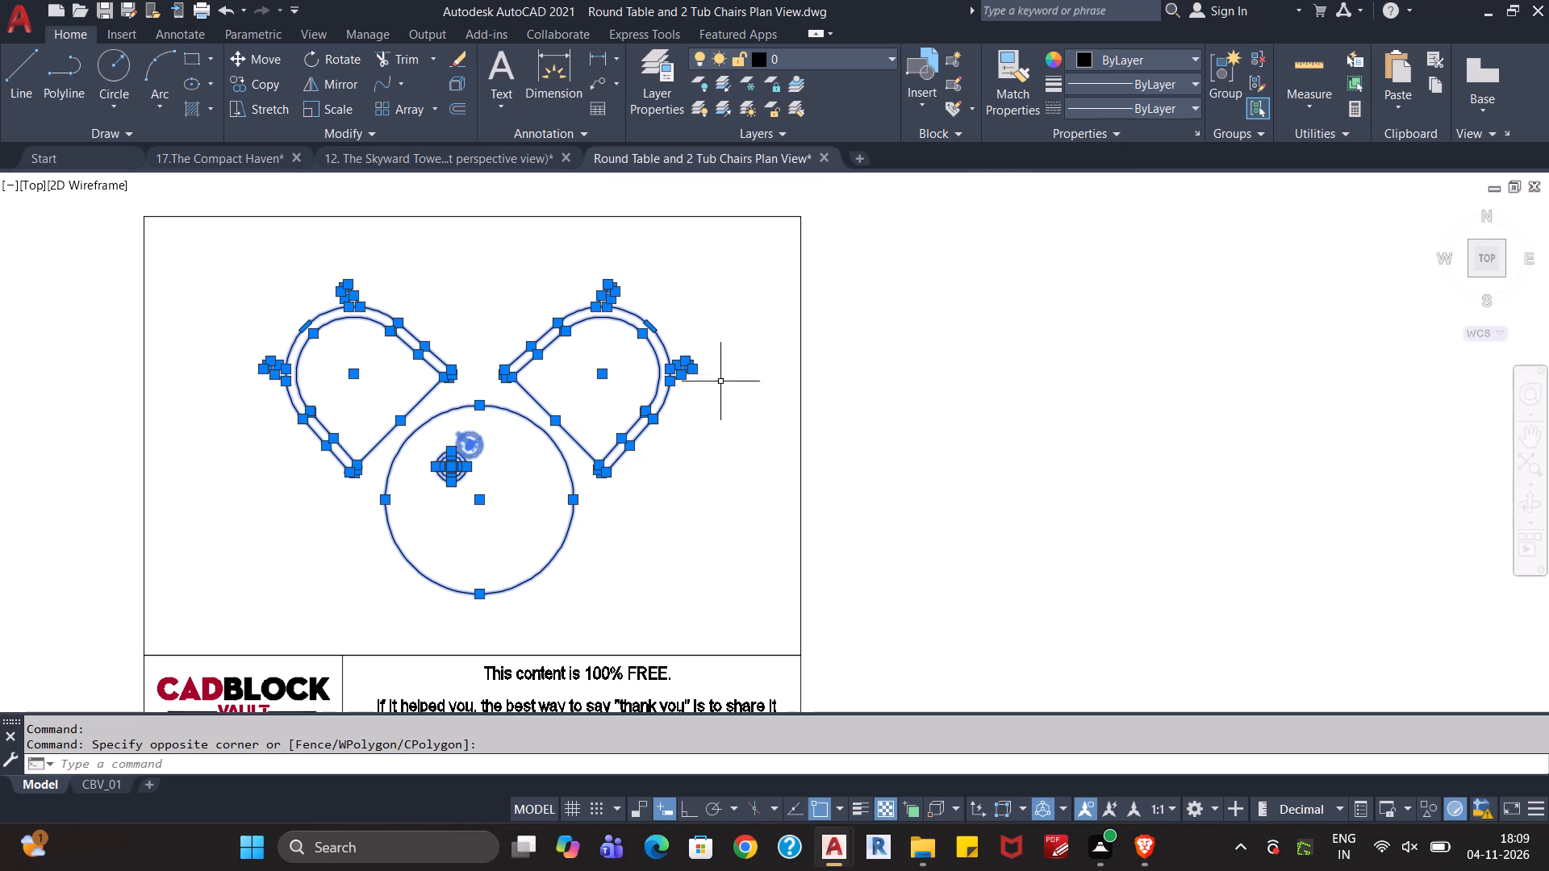
{"action": "key", "text": "Escape"}
Open the speckled round block CBV_05 on the tabletop in the Block Editor.
{"action": "scroll", "coordinate": [520, 456], "scroll_direction": "up", "scroll_amount": 2}
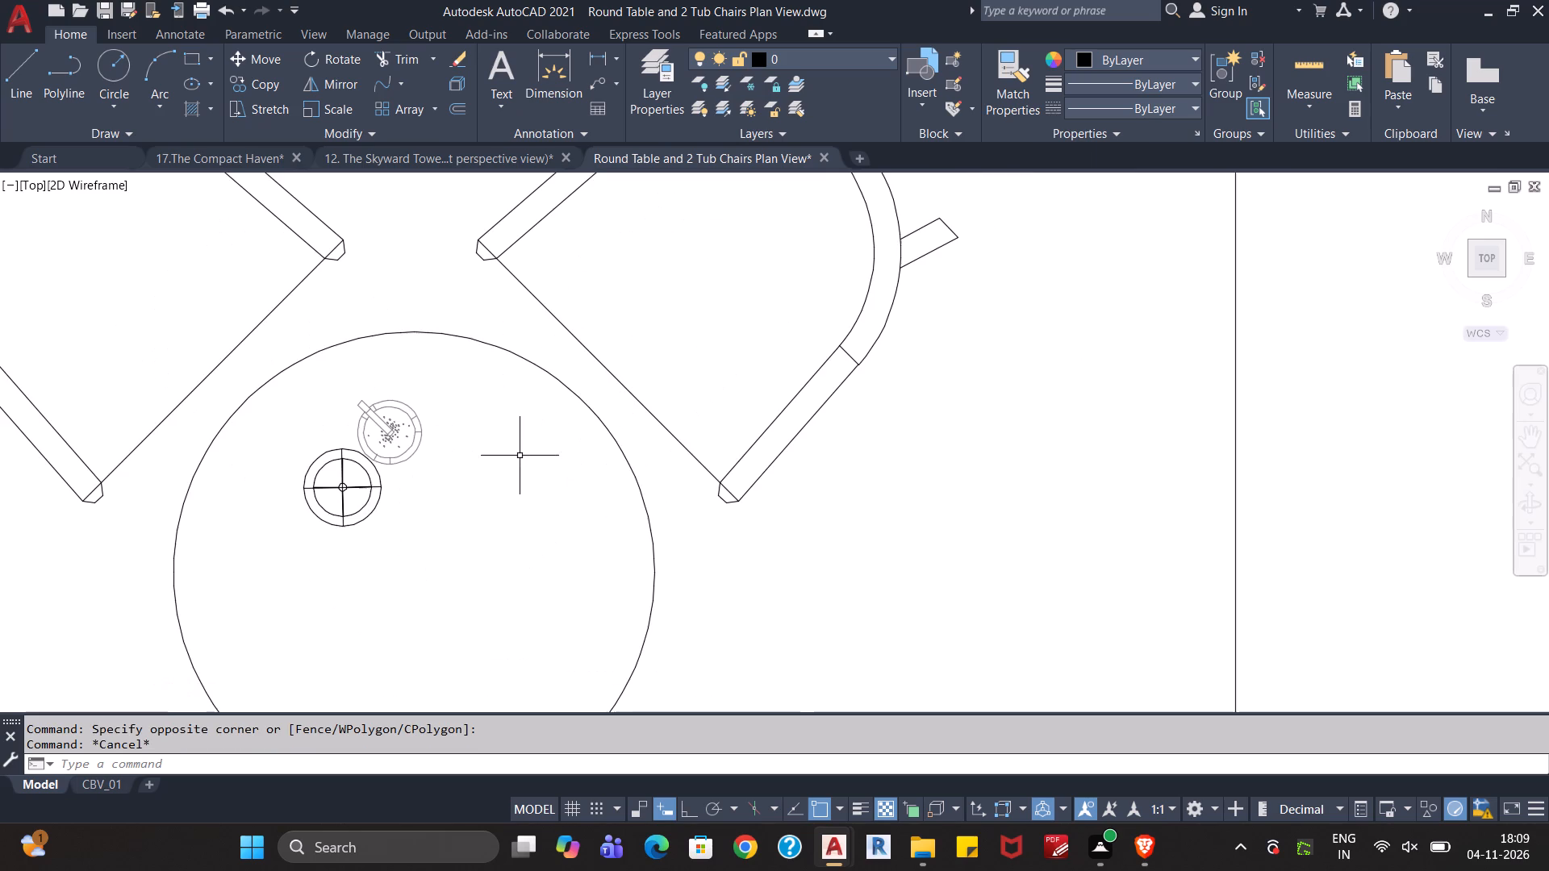
{"action": "middle_click_drag", "start_coordinate": [478, 455], "coordinate": [556, 496]}
{"action": "left_click", "coordinate": [520, 419]}
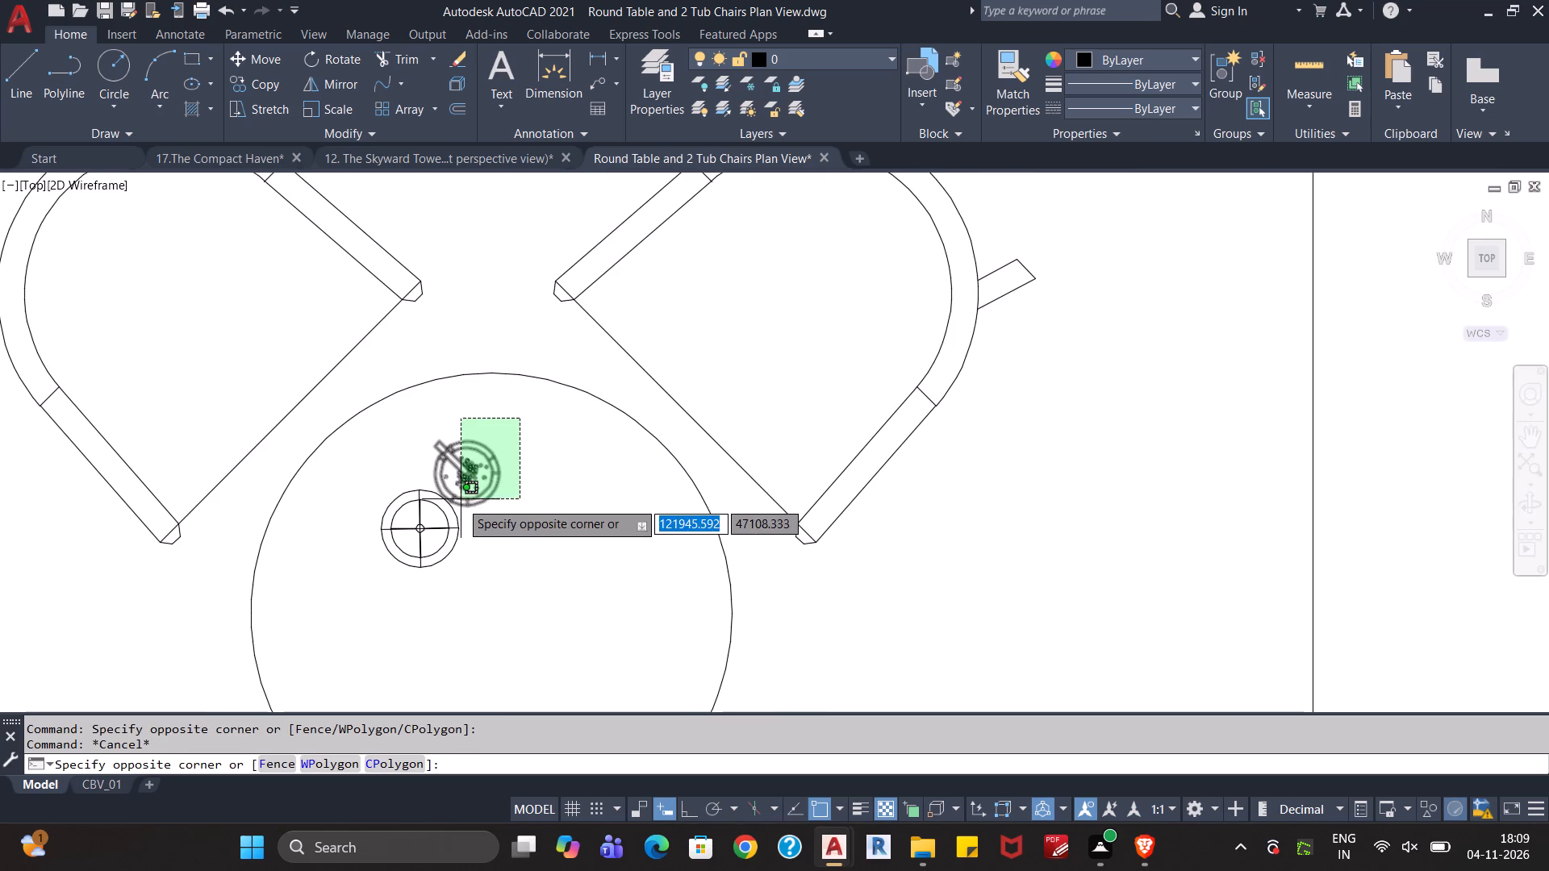
{"action": "left_click", "coordinate": [460, 502]}
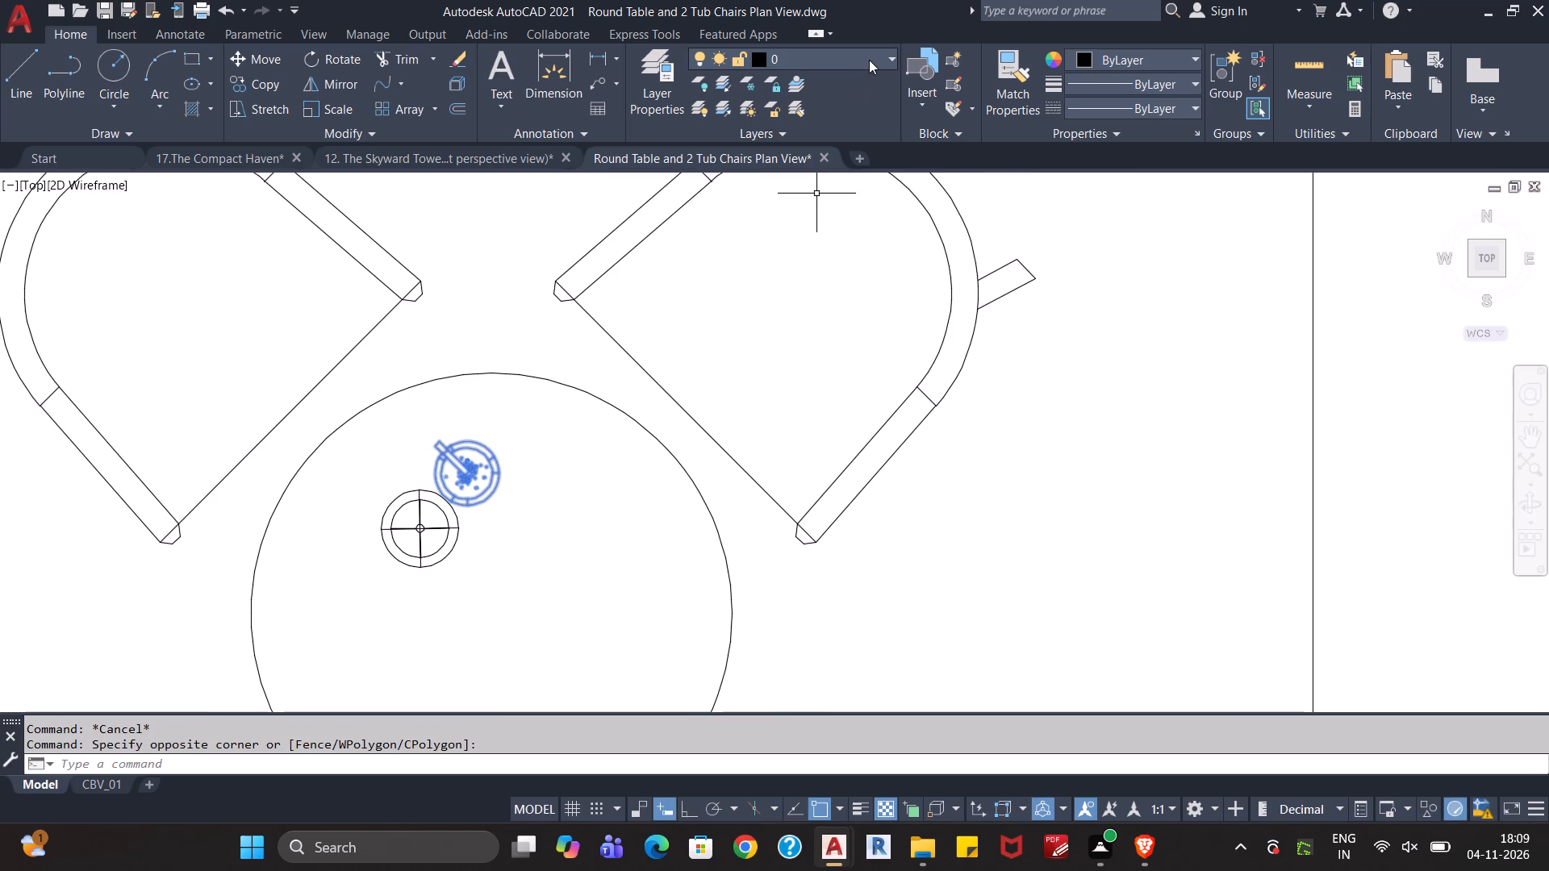
{"action": "double_click", "coordinate": [491, 486]}
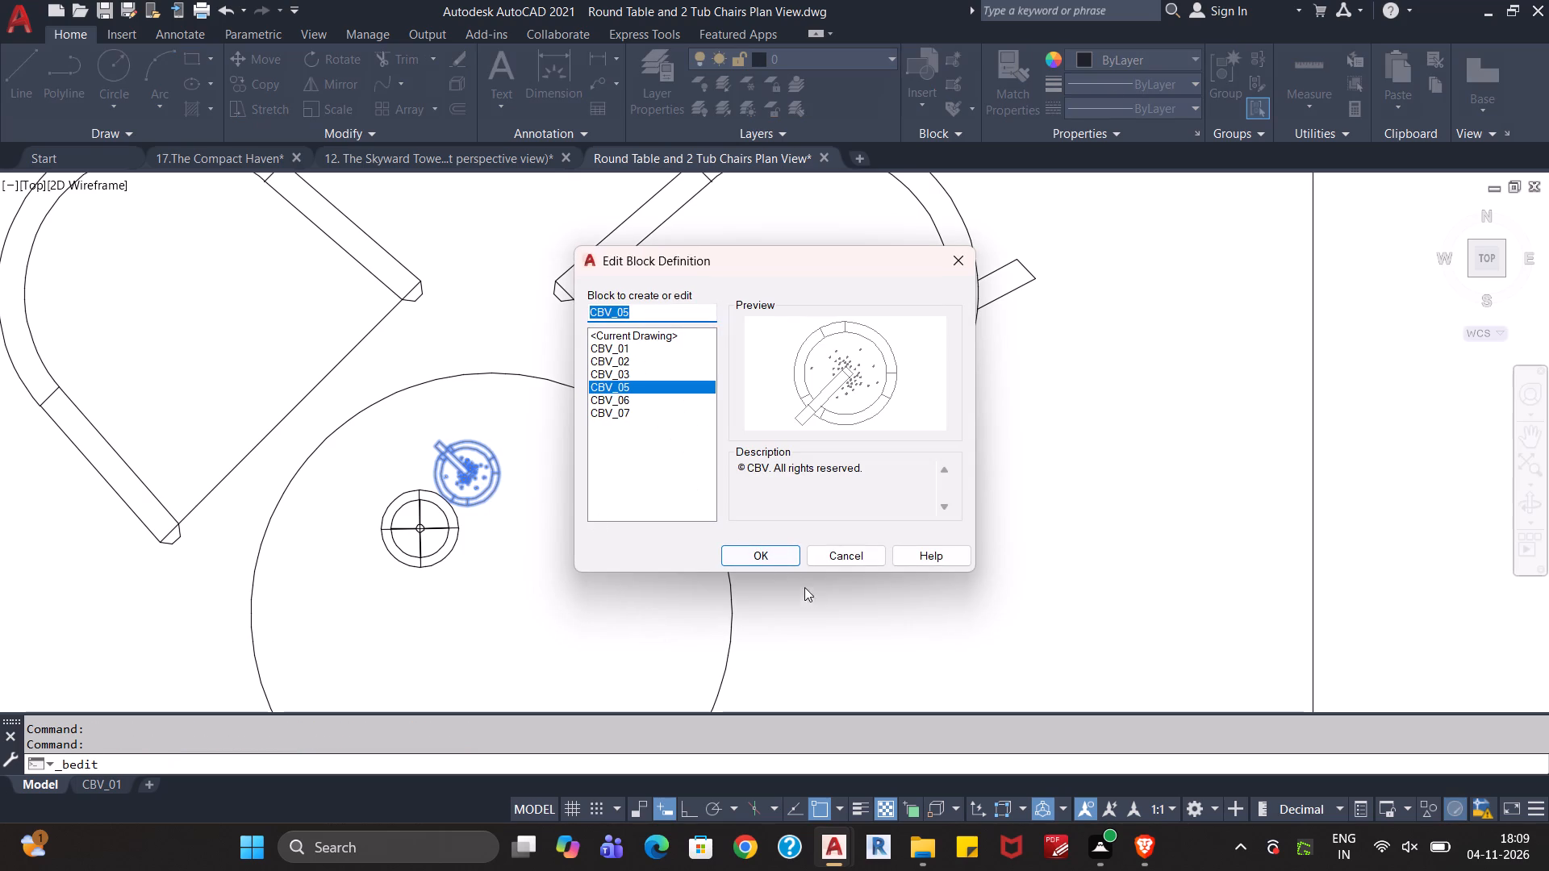
{"action": "left_click", "coordinate": [782, 562]}
Move the rings, dividing lines and handle outline in block CBV_05 to layer 0 and set their colour to ByLayer.
{"action": "key", "text": "ctrl+a"}
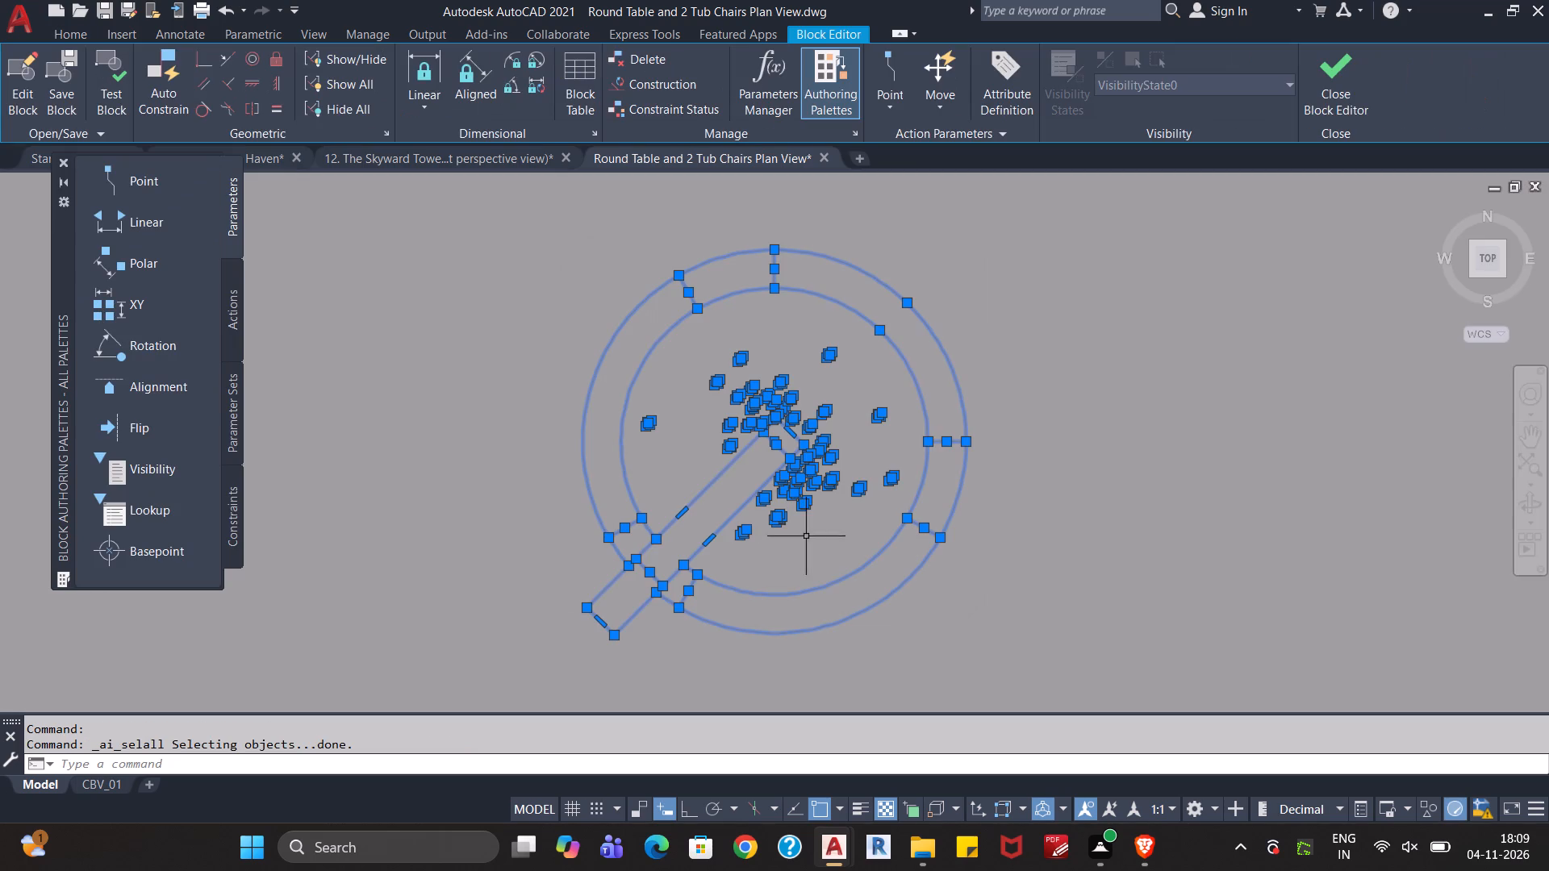
{"action": "key", "text": "Escape"}
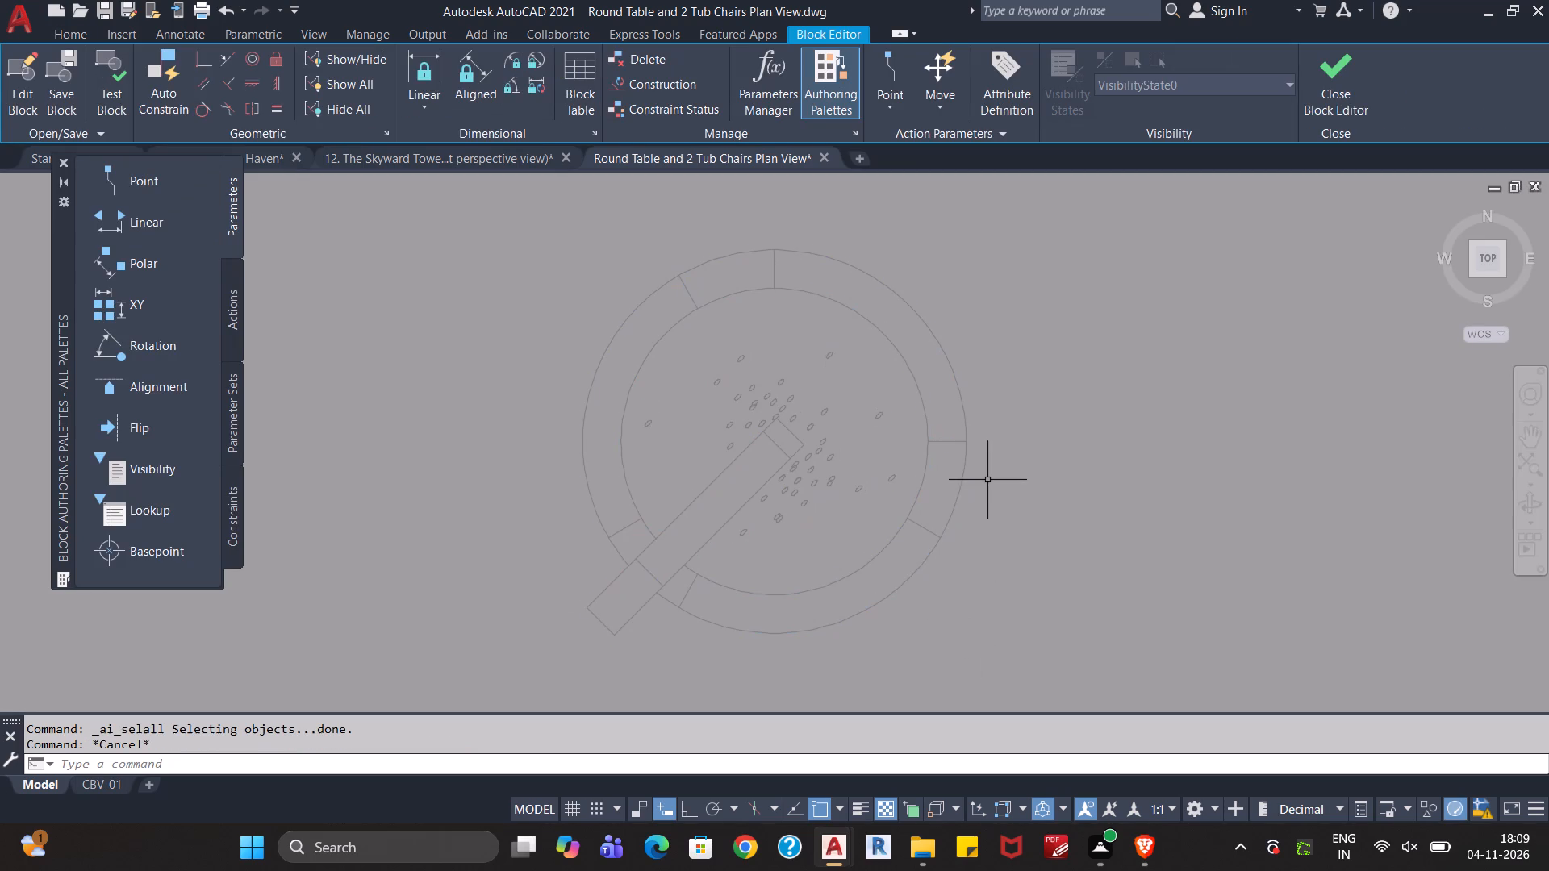
{"action": "left_click", "coordinate": [984, 342]}
{"action": "left_click", "coordinate": [910, 521]}
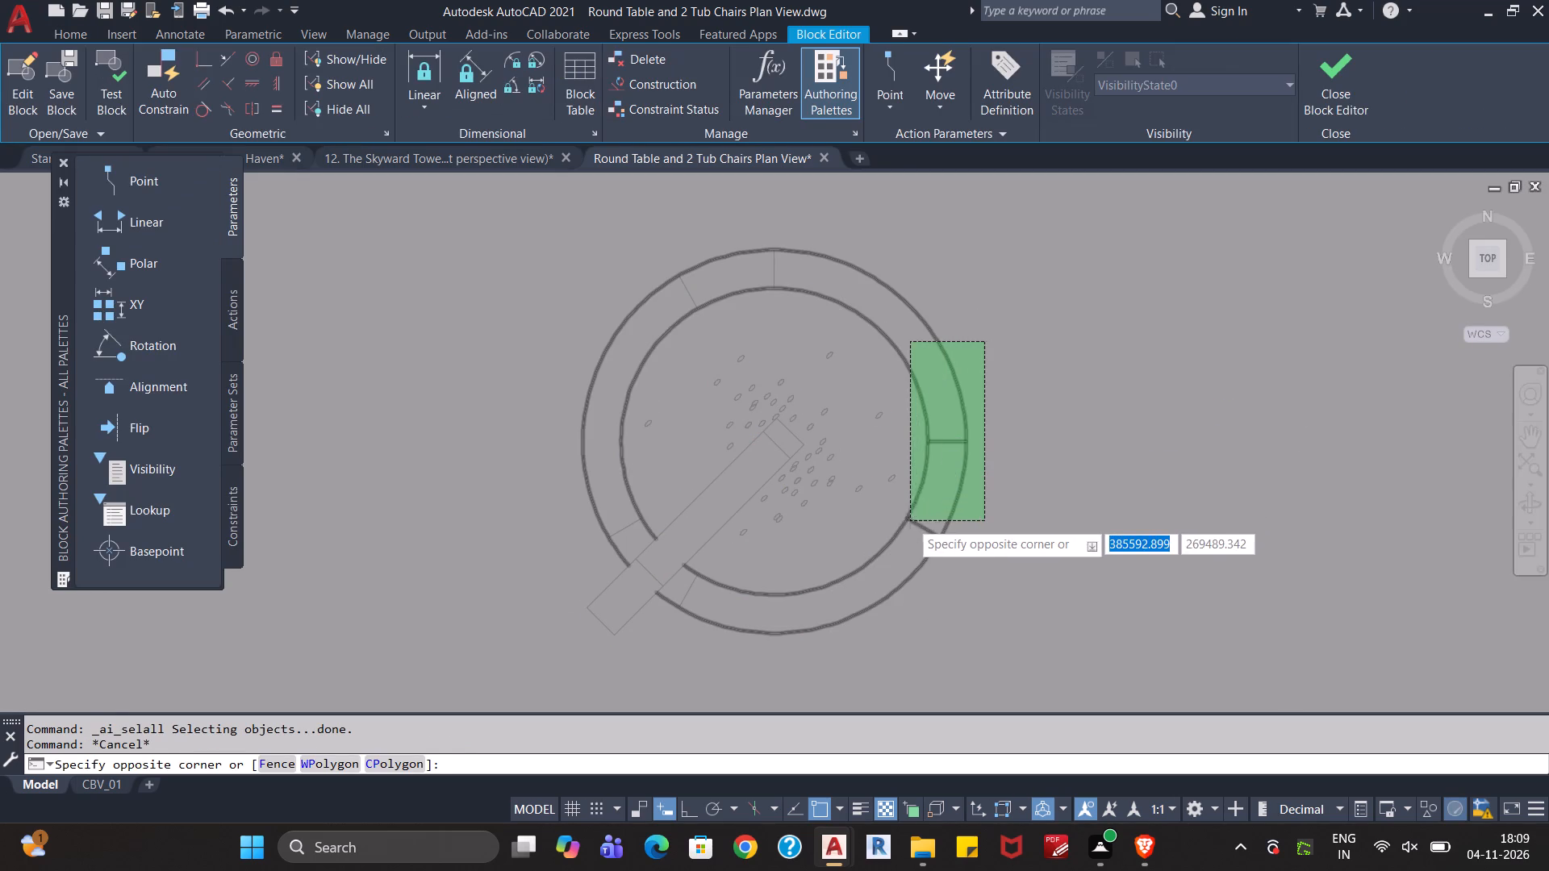
{"action": "left_click", "coordinate": [731, 562]}
{"action": "left_click", "coordinate": [679, 498]}
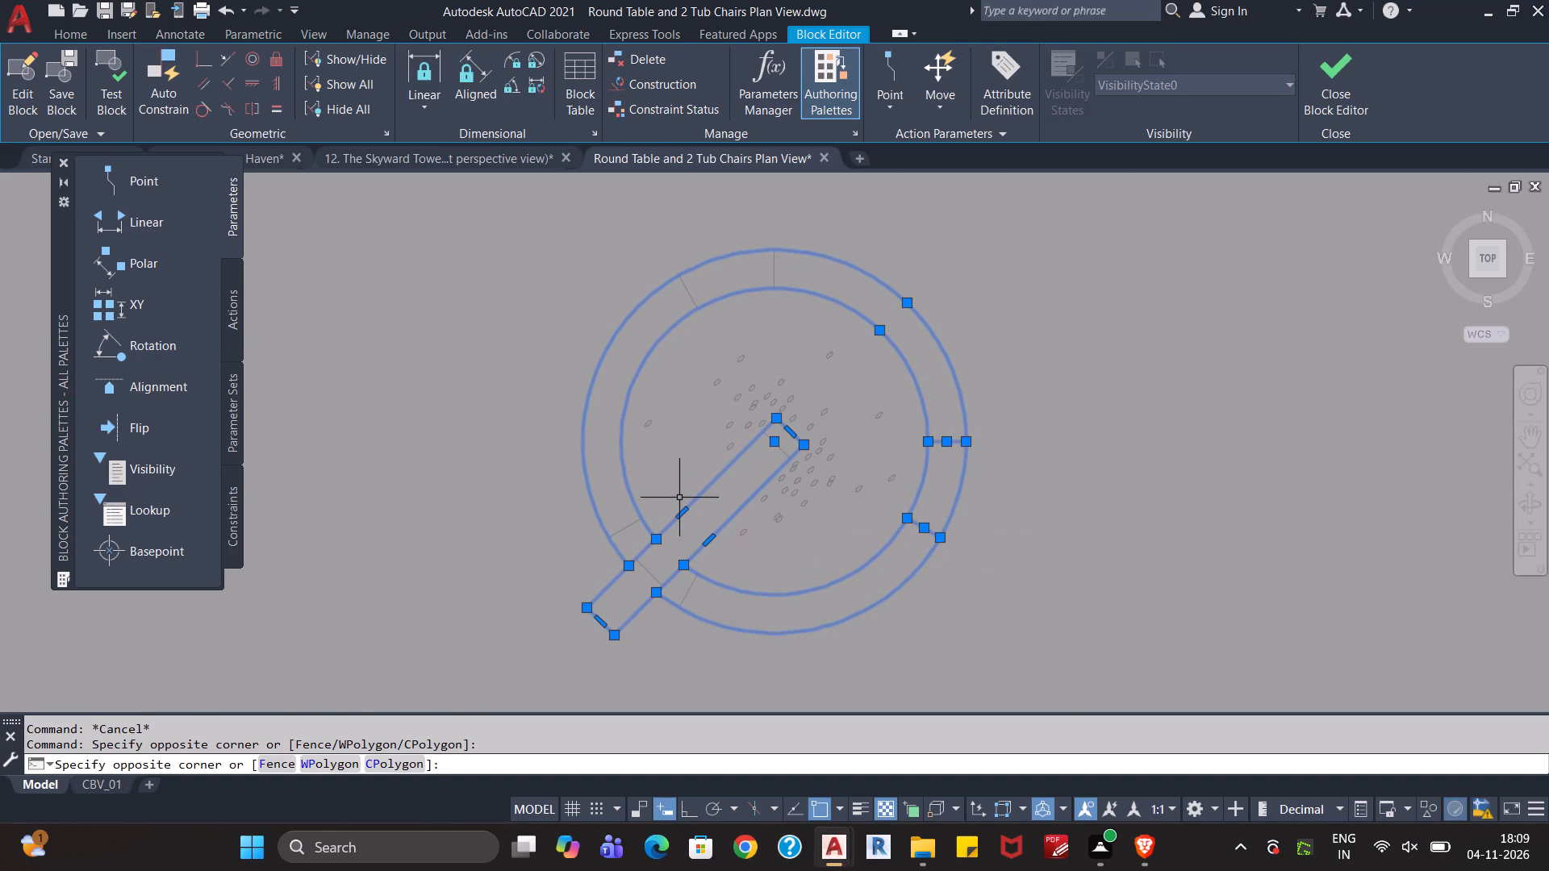
{"action": "left_click", "coordinate": [784, 453]}
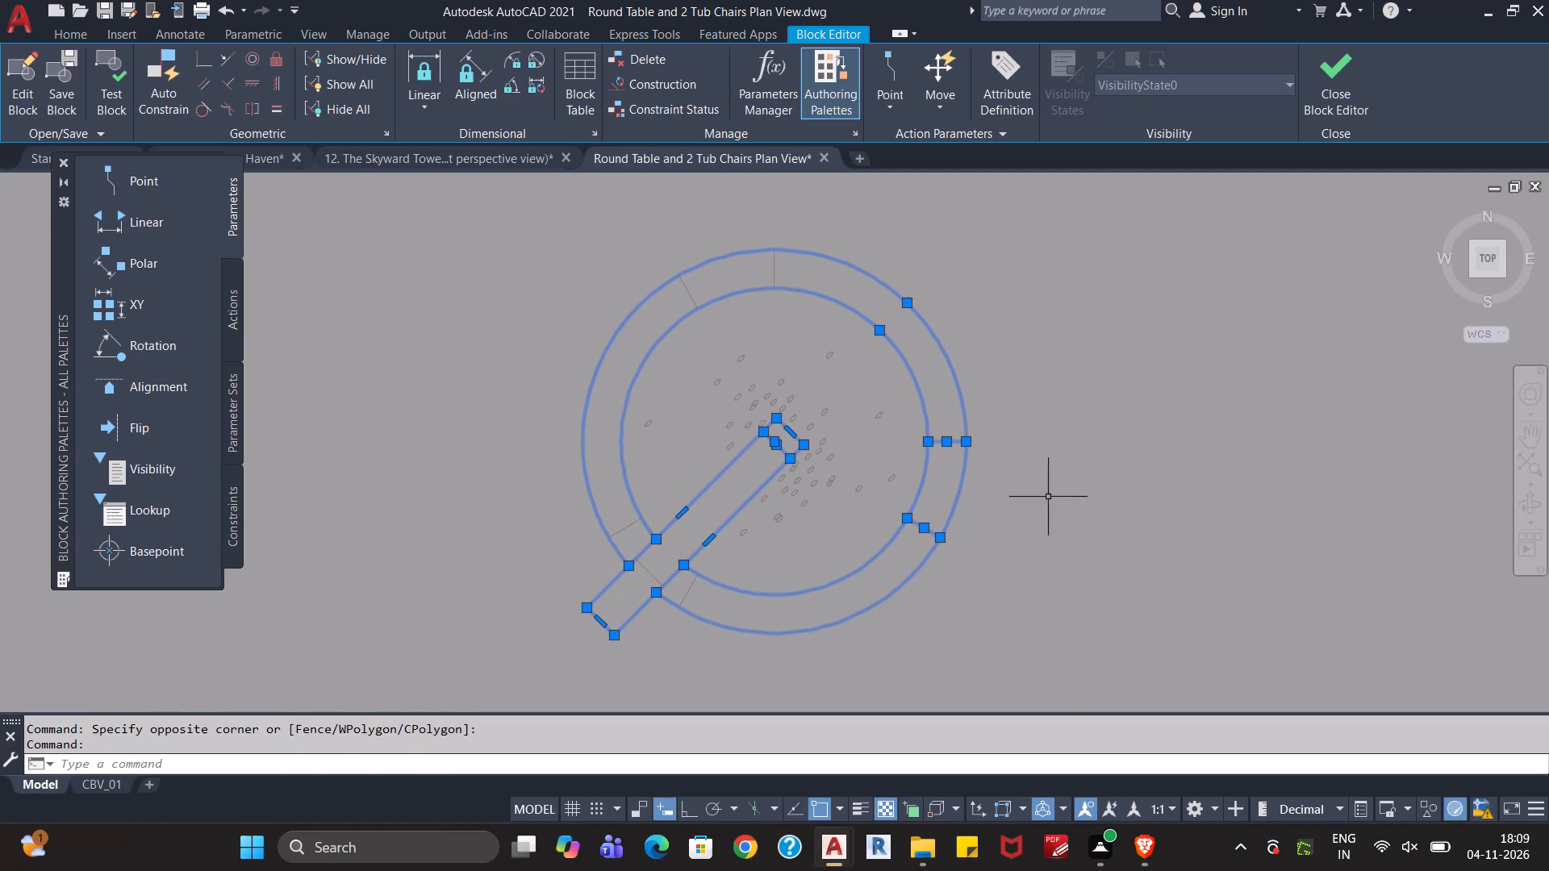
{"action": "left_click_drag", "start_coordinate": [943, 228], "coordinate": [877, 125]}
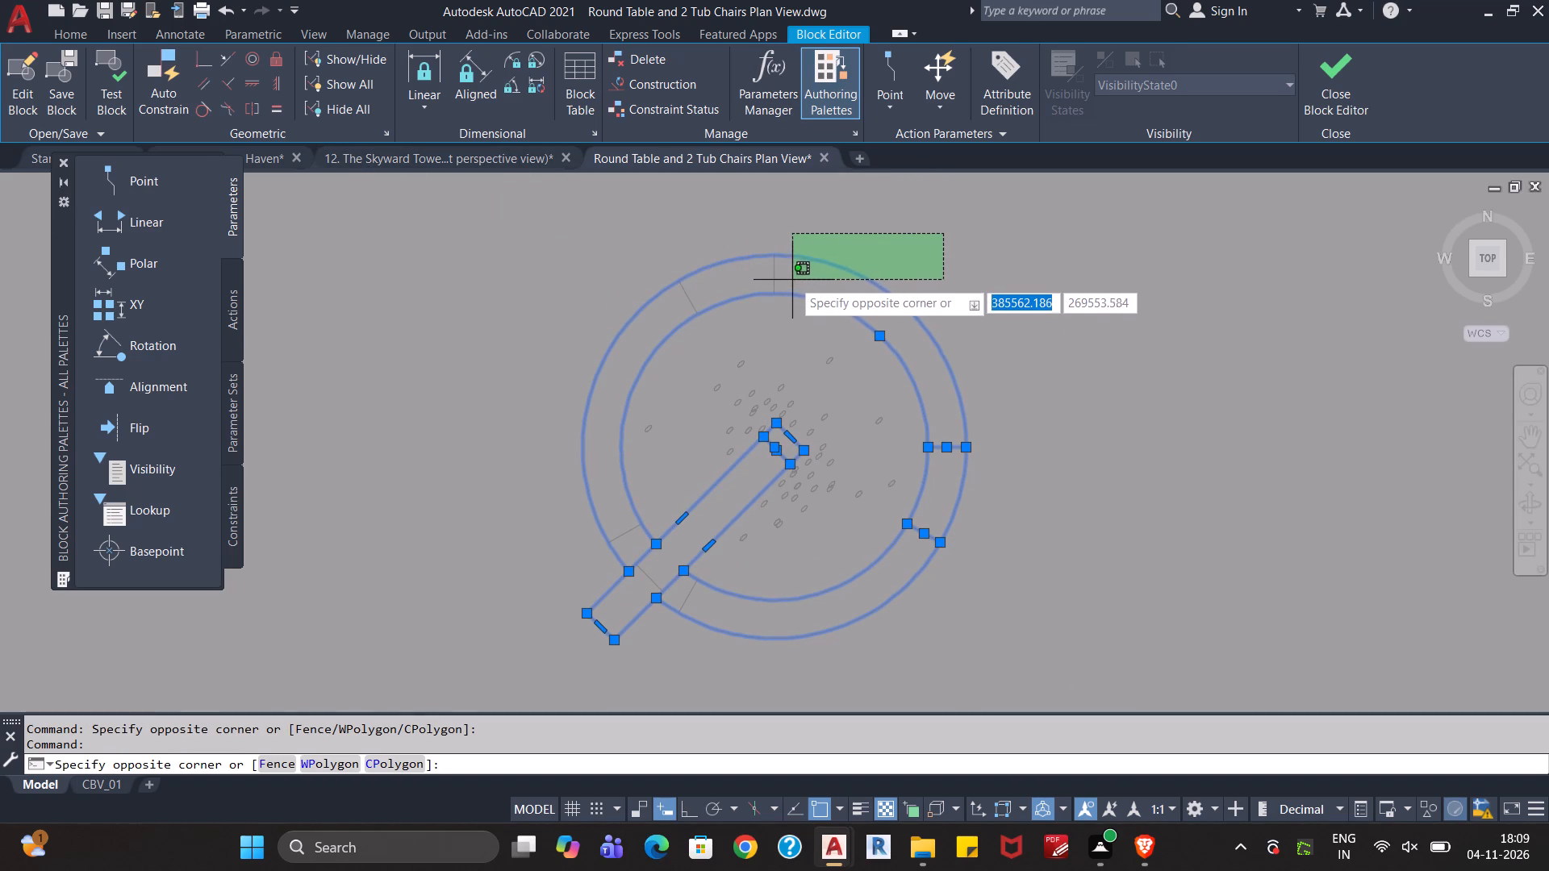
{"action": "left_click", "coordinate": [658, 297]}
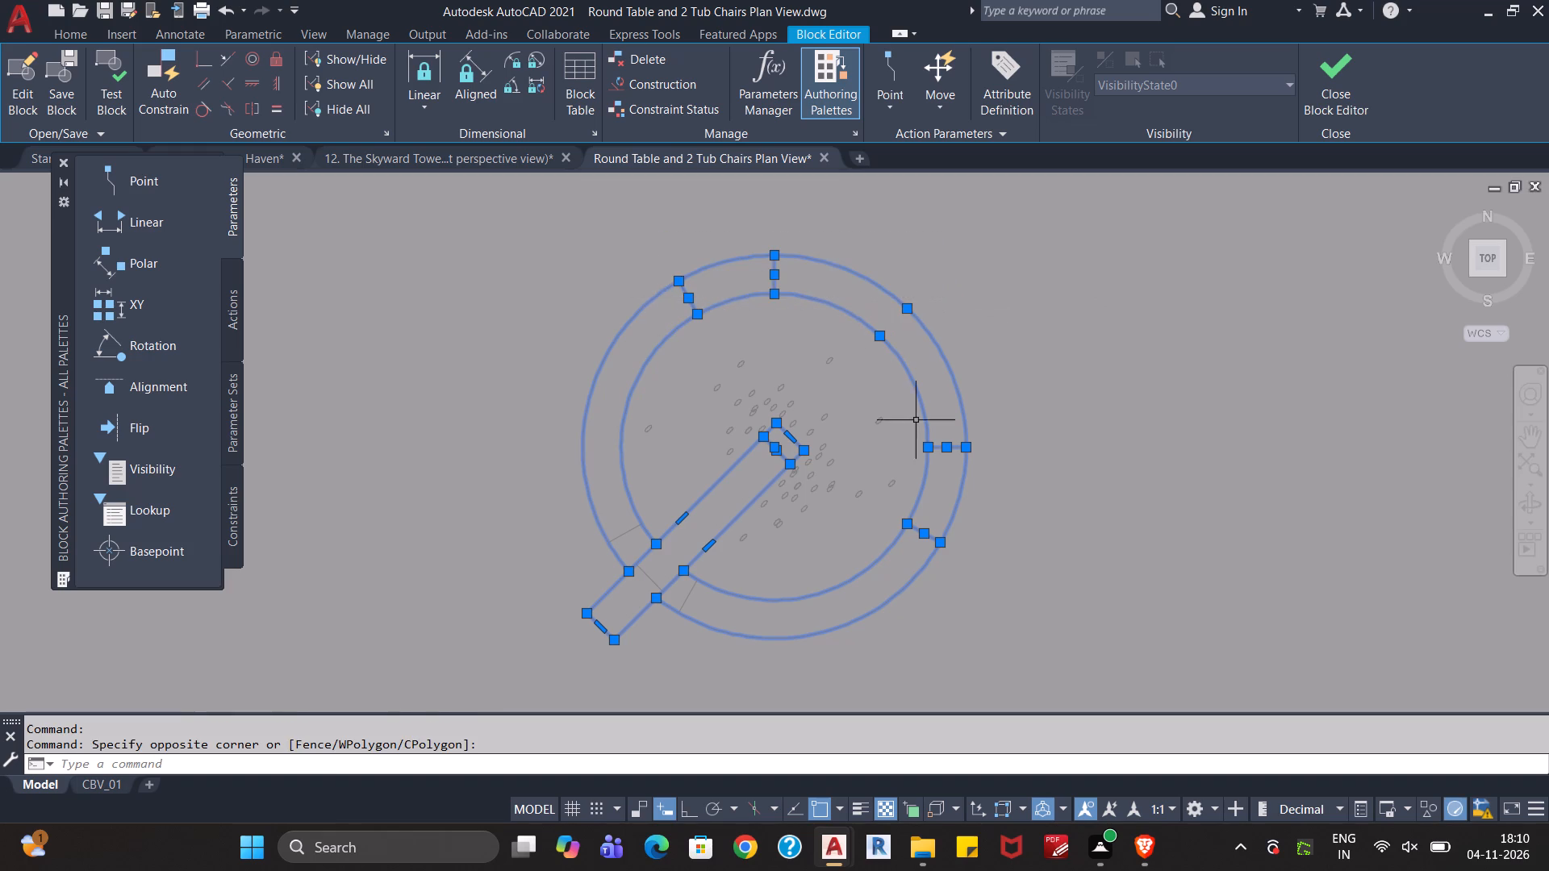
{"action": "left_click", "coordinate": [686, 598]}
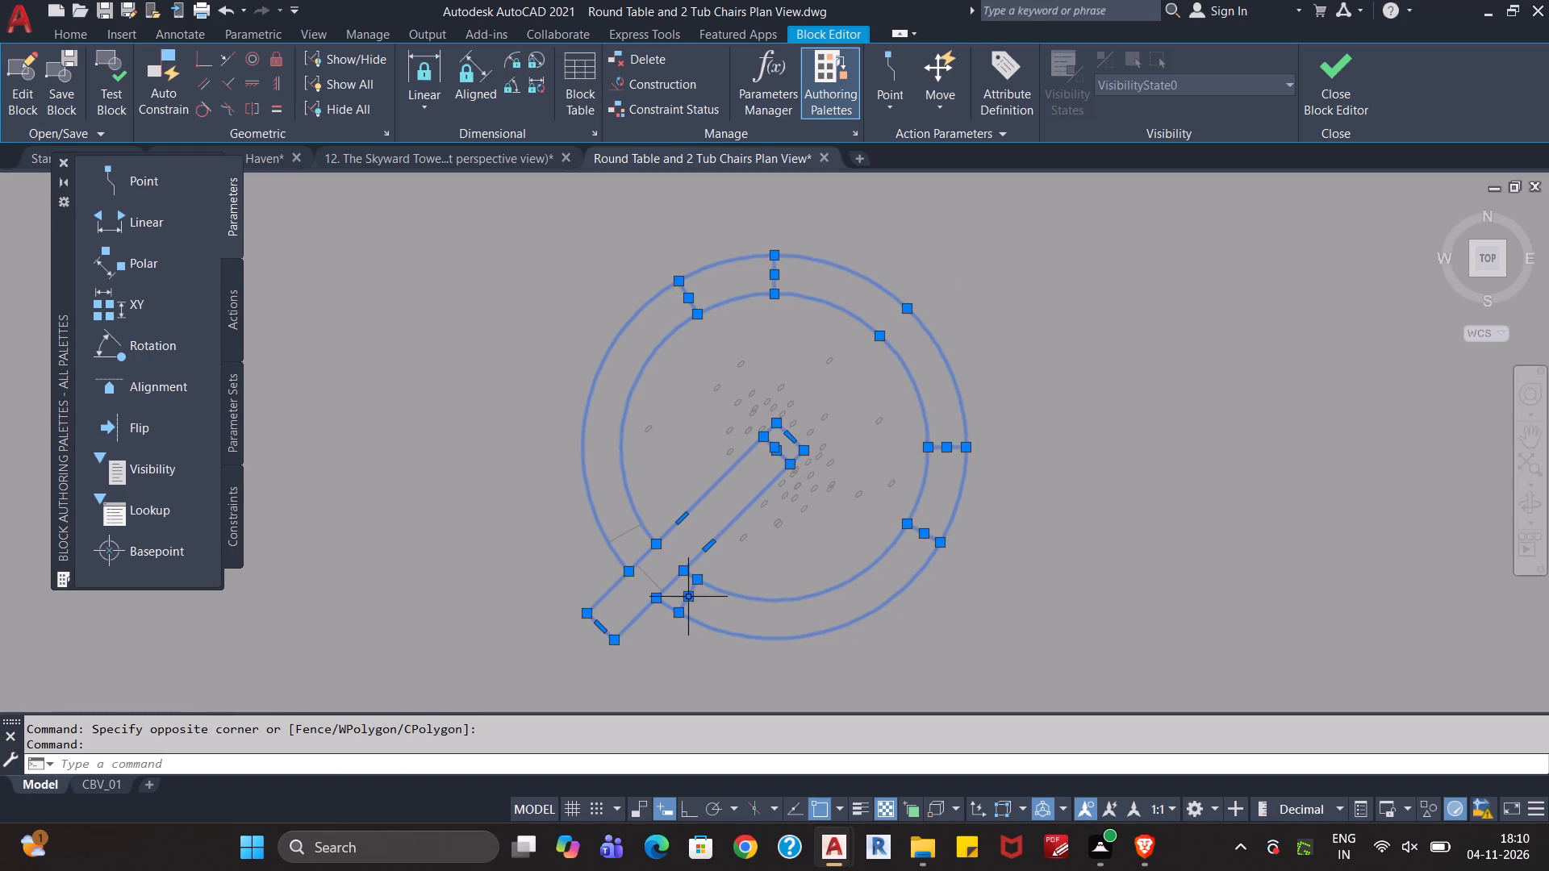
{"action": "left_click", "coordinate": [624, 535]}
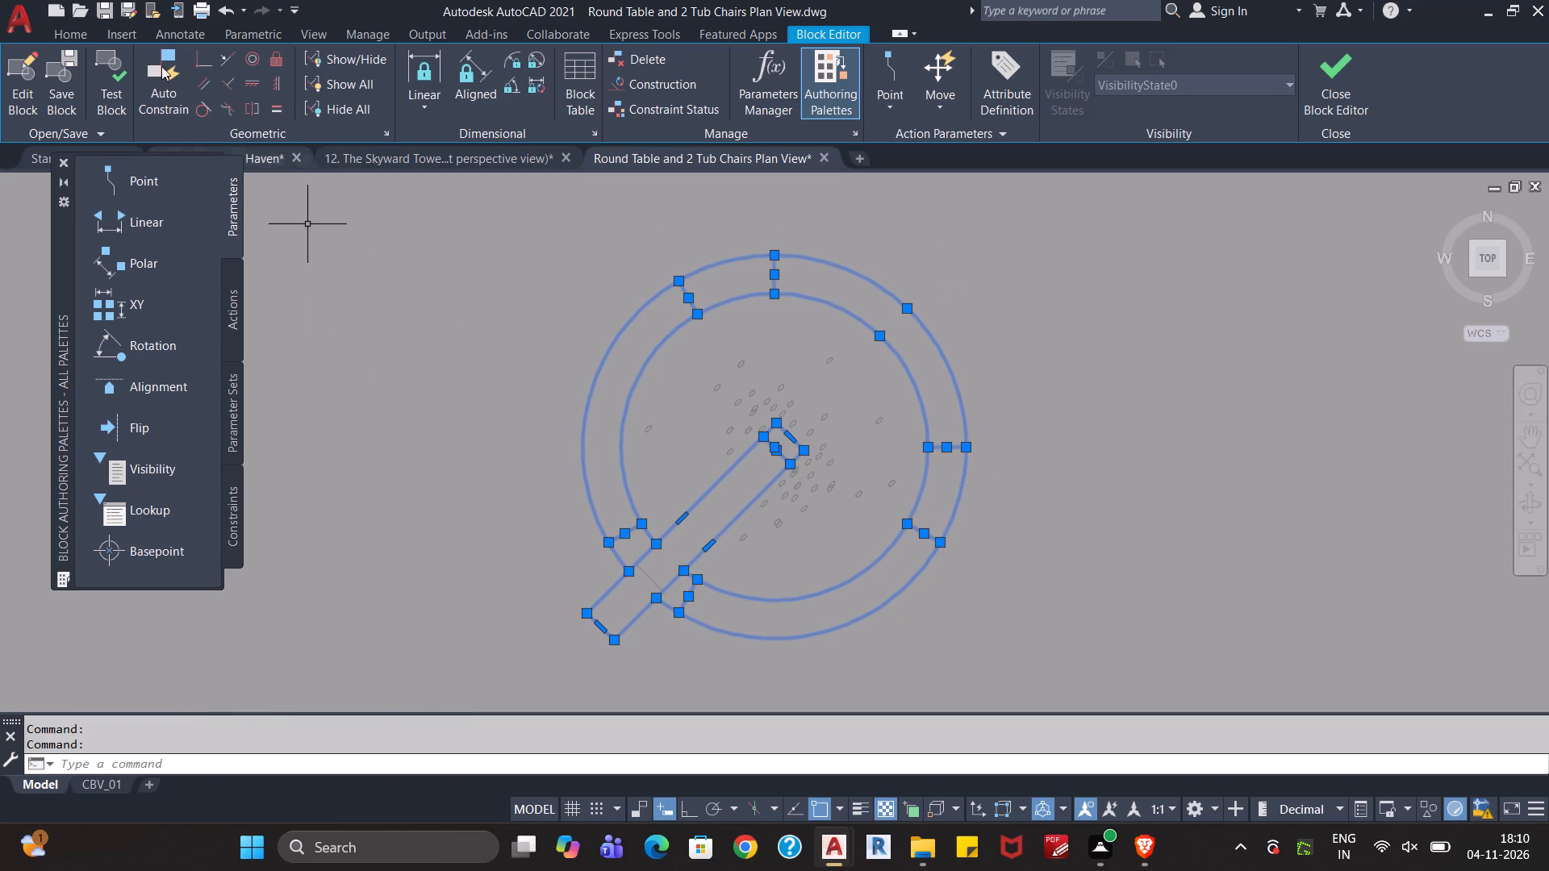
{"action": "left_click", "coordinate": [79, 30]}
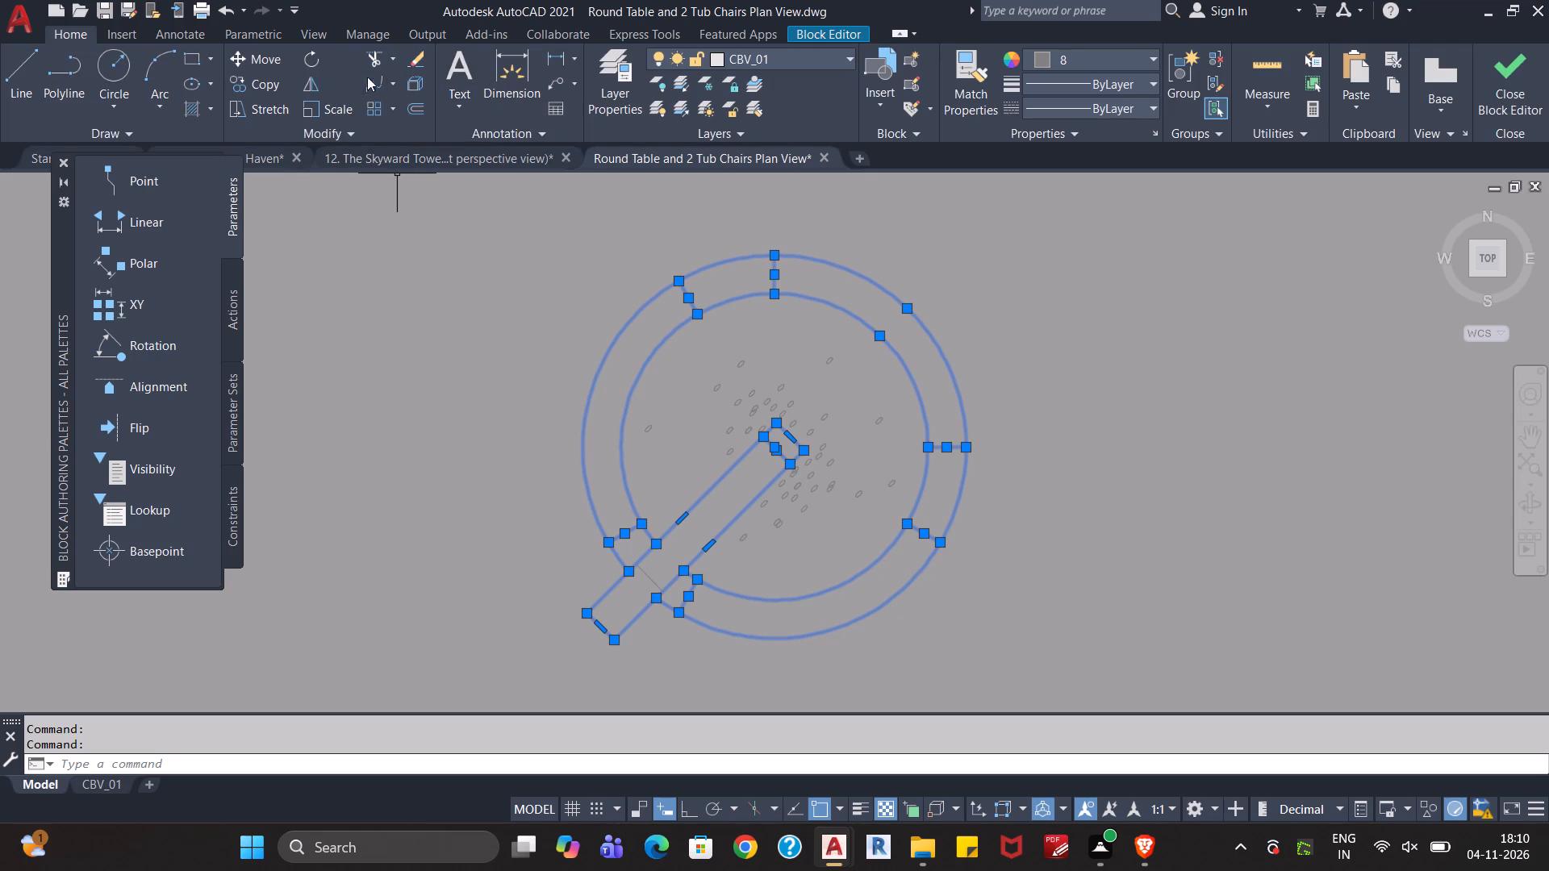
{"action": "left_click", "coordinate": [770, 64]}
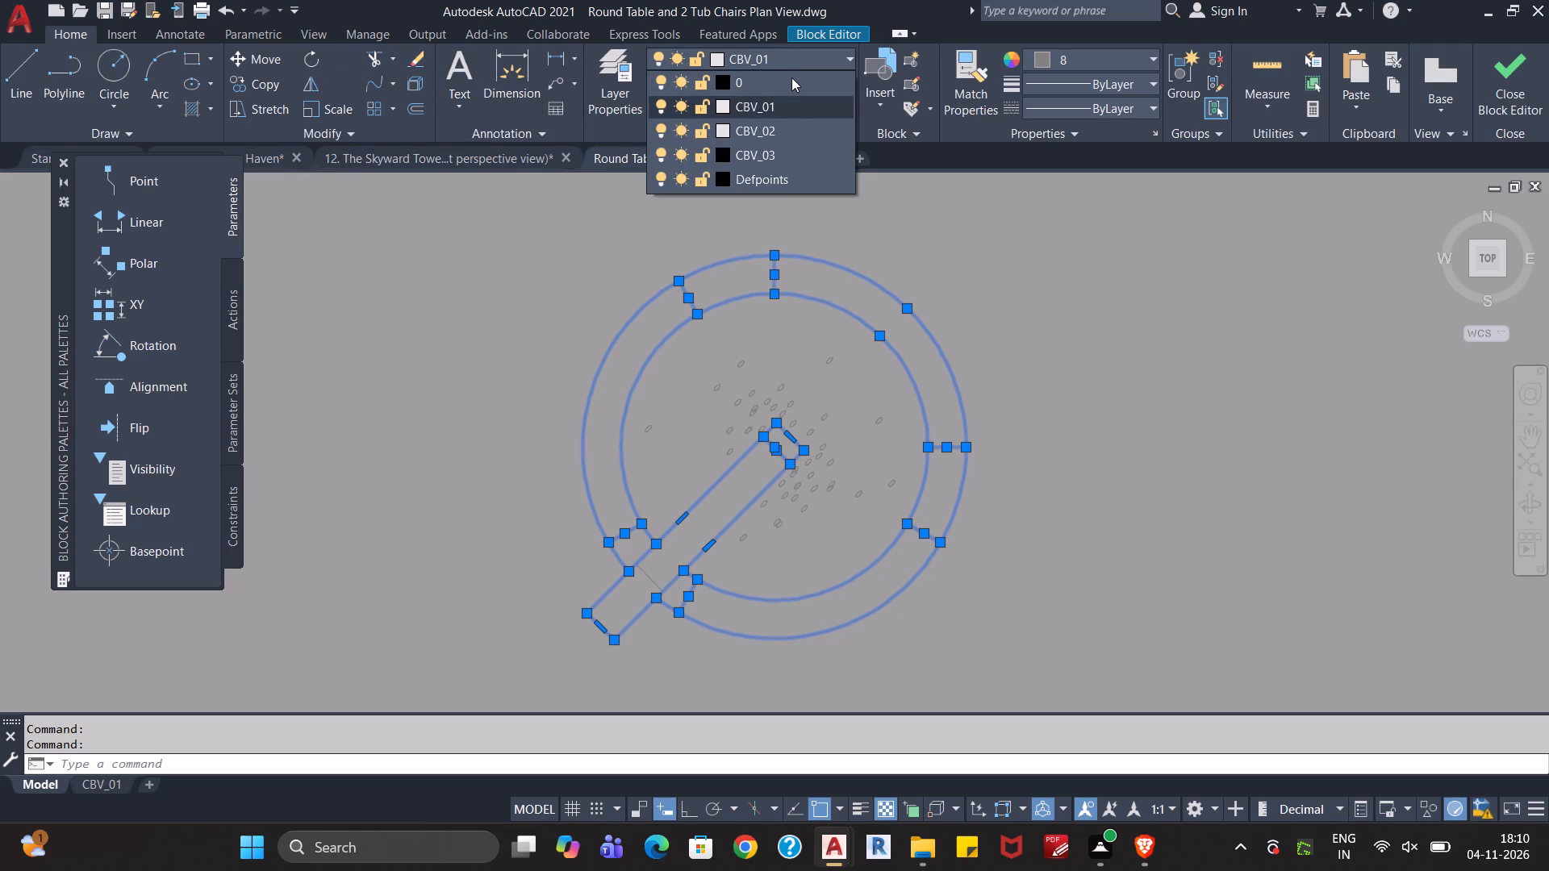
{"action": "left_click", "coordinate": [791, 77]}
{"action": "left_click", "coordinate": [1087, 58]}
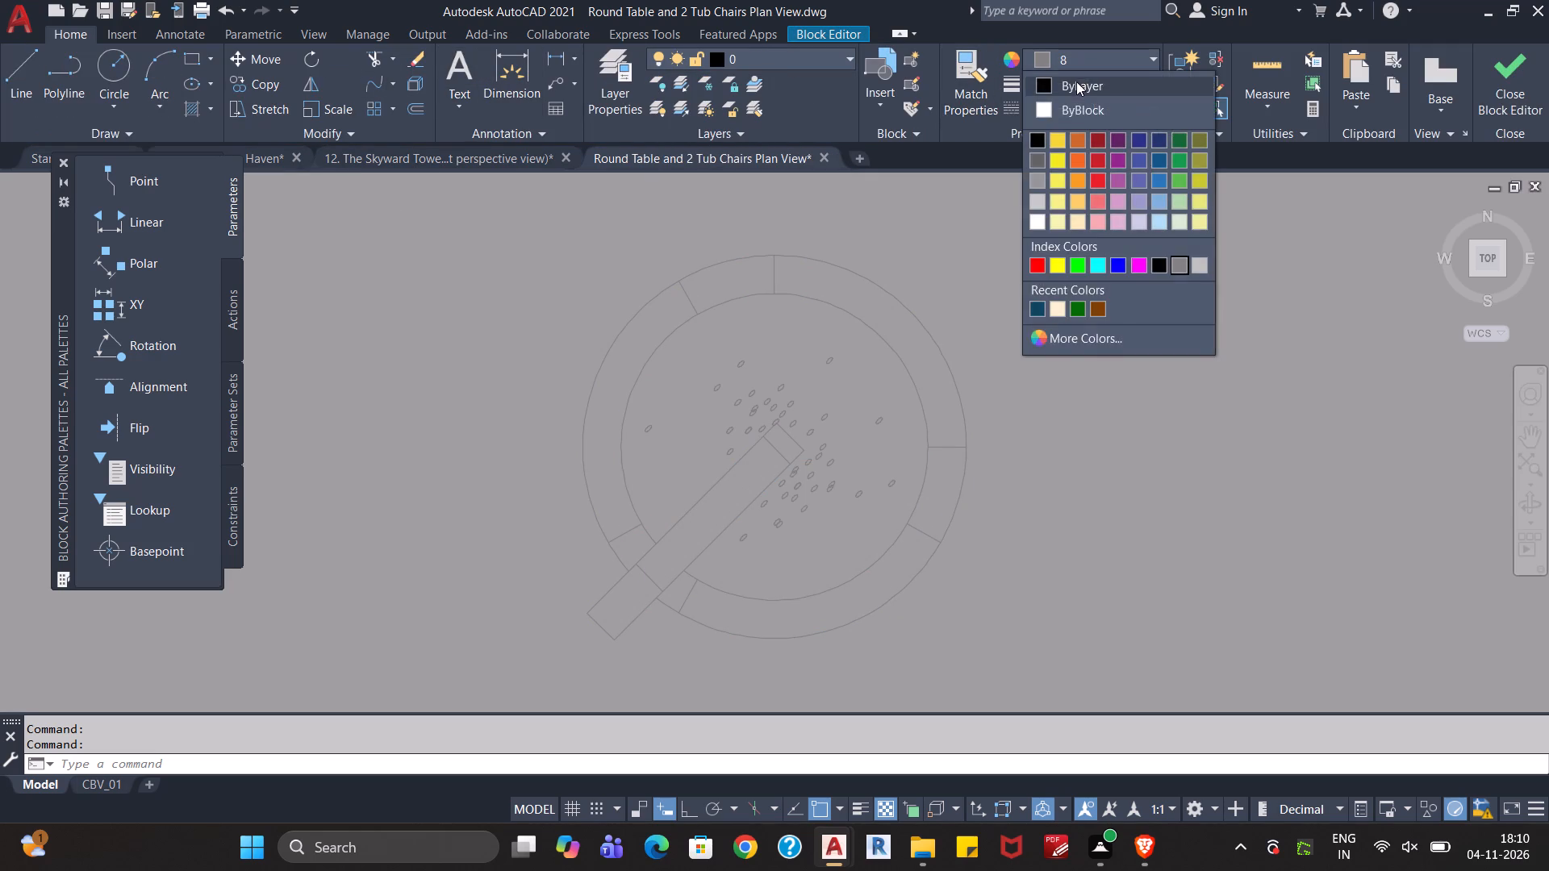
{"action": "left_click", "coordinate": [1076, 81]}
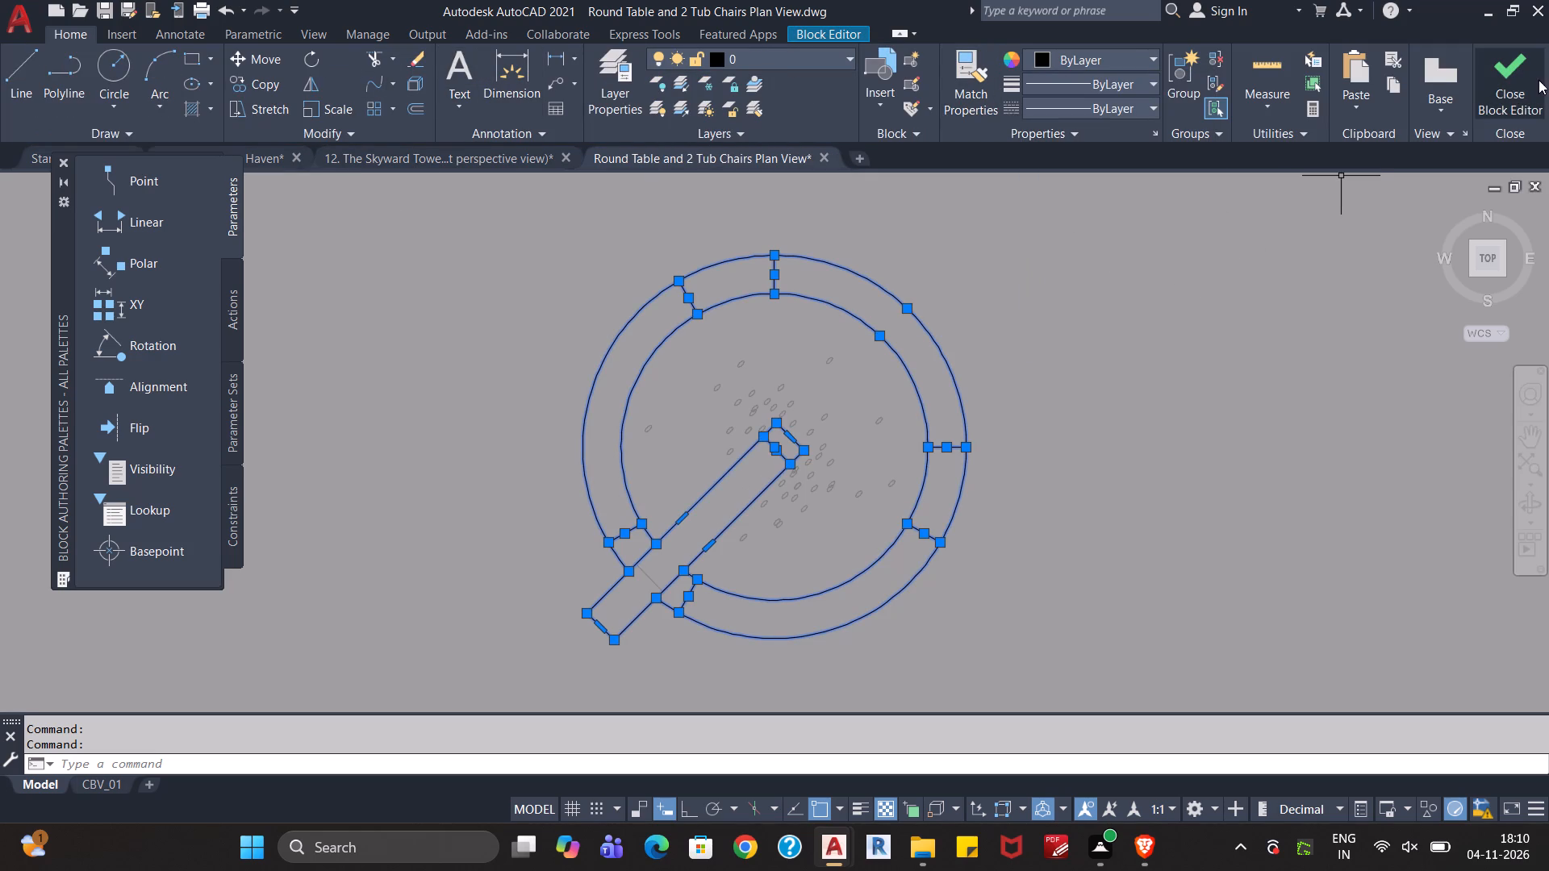
Close the Block Editor, saving the changes to CBV_05.
{"action": "left_click", "coordinate": [1522, 89]}
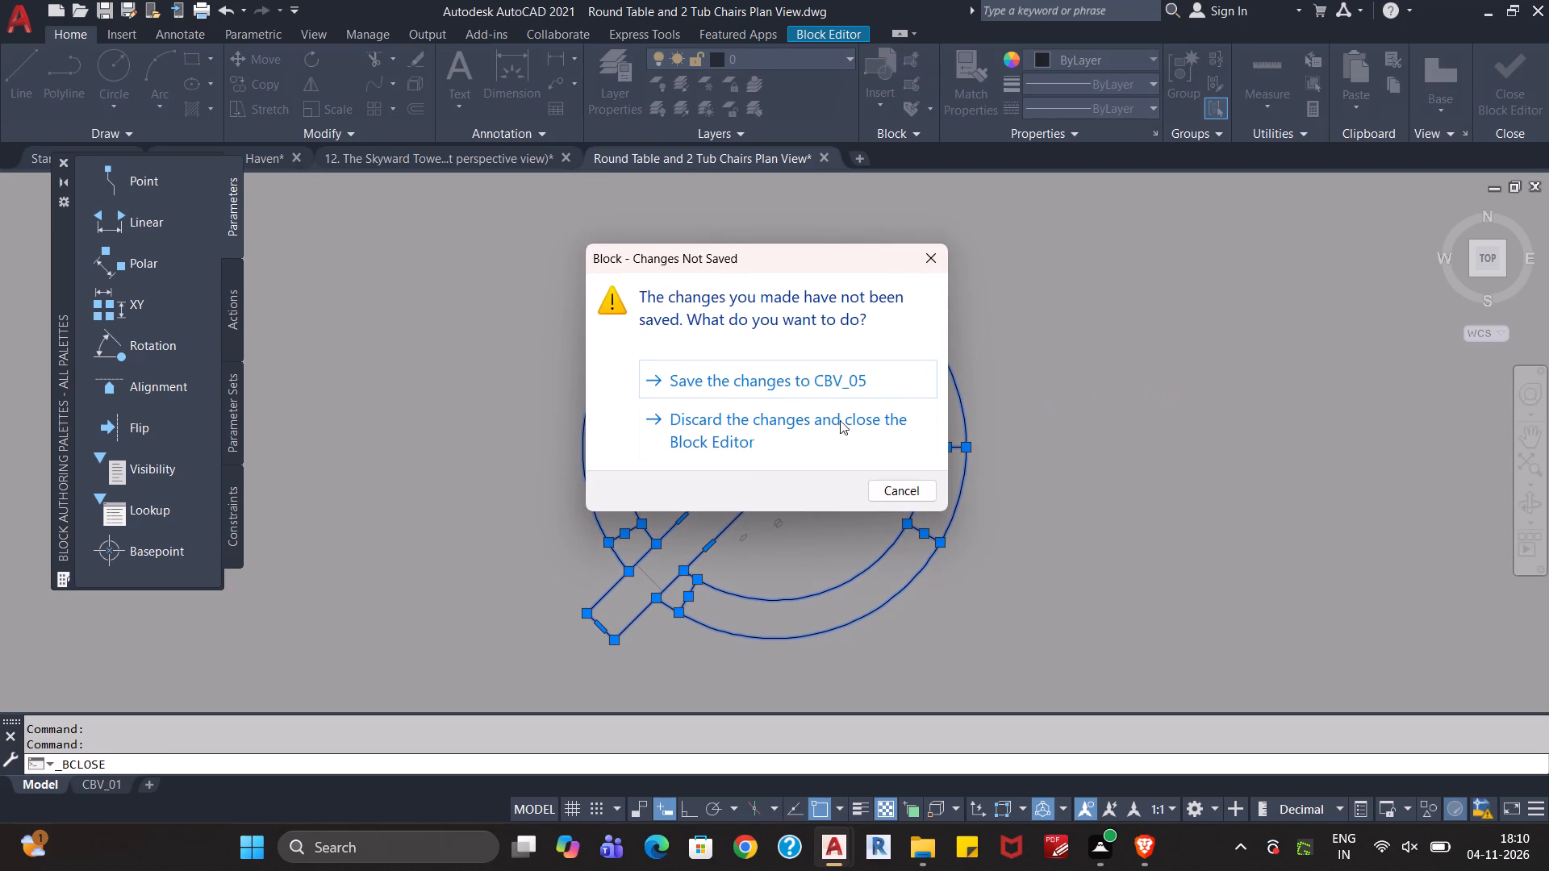
{"action": "left_click", "coordinate": [828, 380]}
Copy the round table, both tub chairs and the tabletop items to the clipboard, leaving out the title frame.
{"action": "scroll", "coordinate": [1005, 411], "scroll_direction": "down", "scroll_amount": 1}
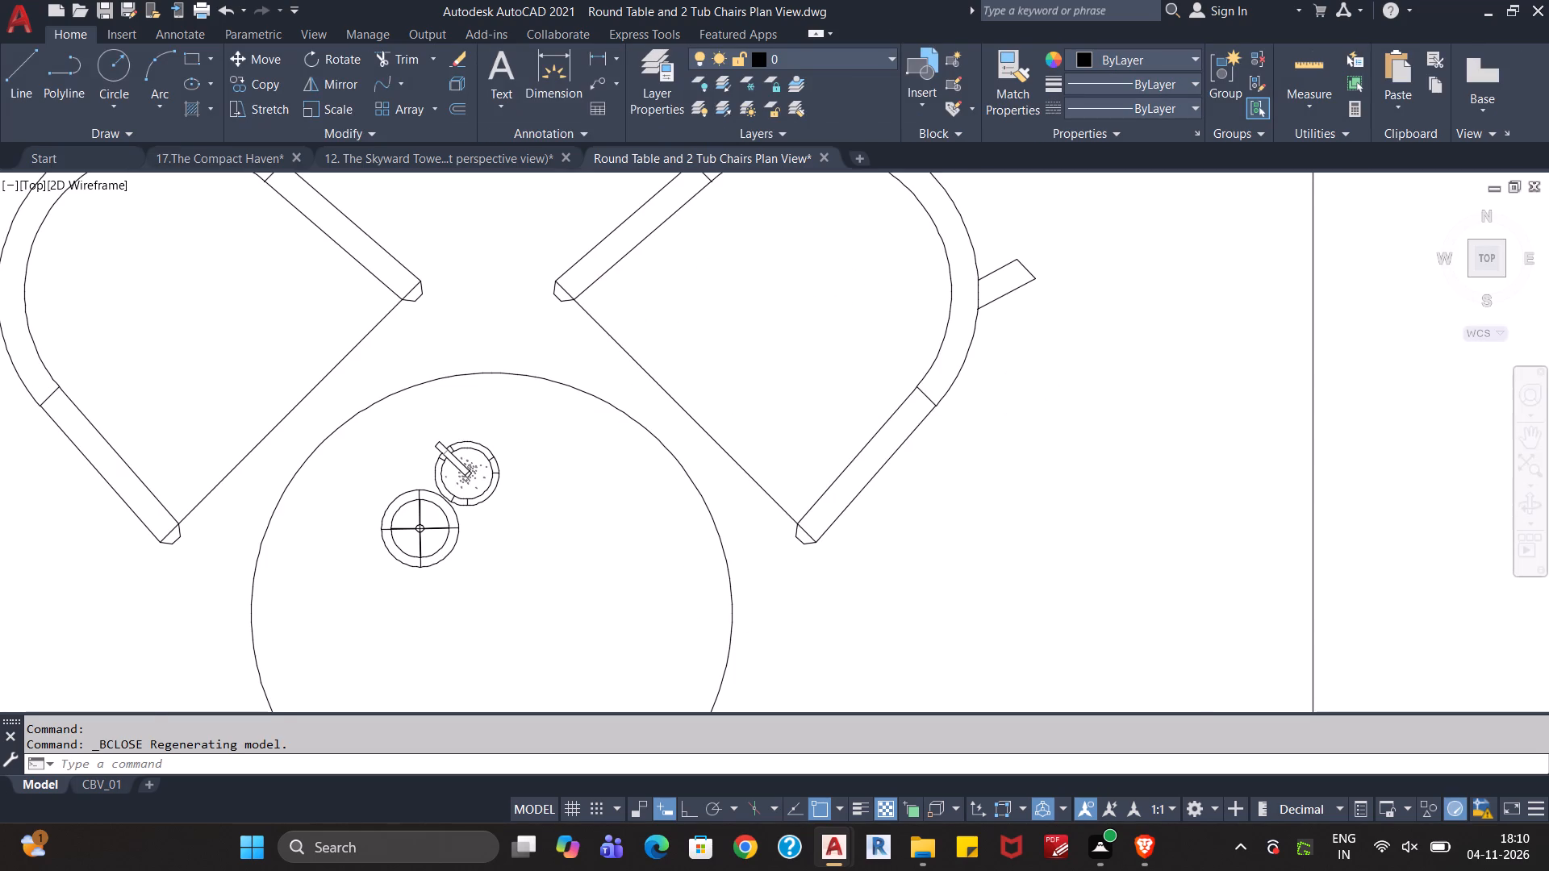
{"action": "middle_click_drag", "start_coordinate": [713, 486], "coordinate": [724, 494]}
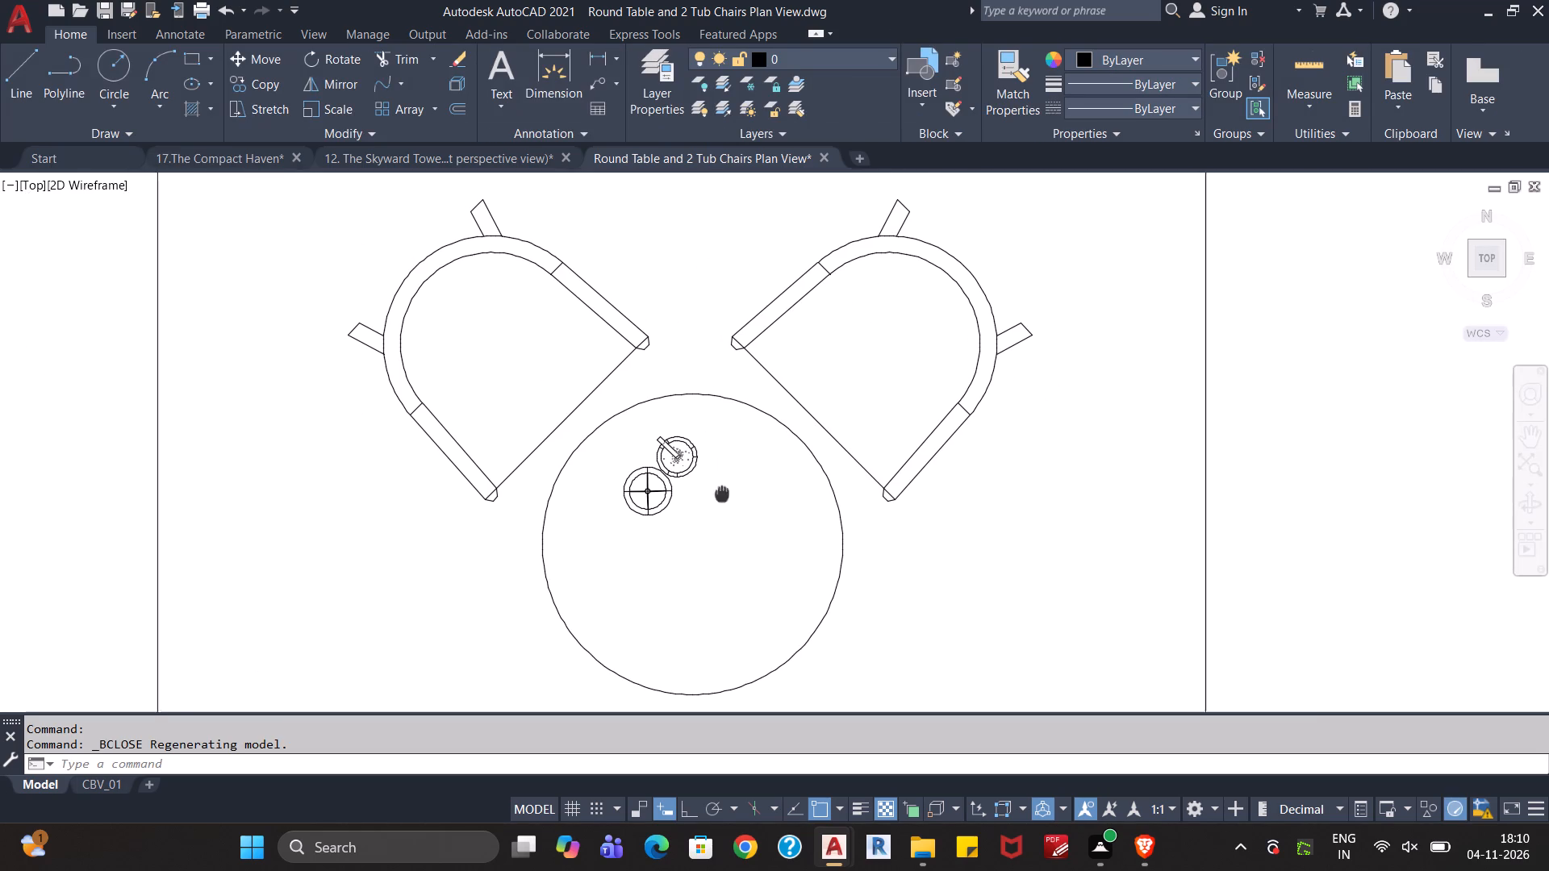
{"action": "middle_click_drag", "start_coordinate": [724, 494], "coordinate": [756, 523]}
{"action": "scroll", "coordinate": [747, 510], "scroll_direction": "up", "scroll_amount": 1}
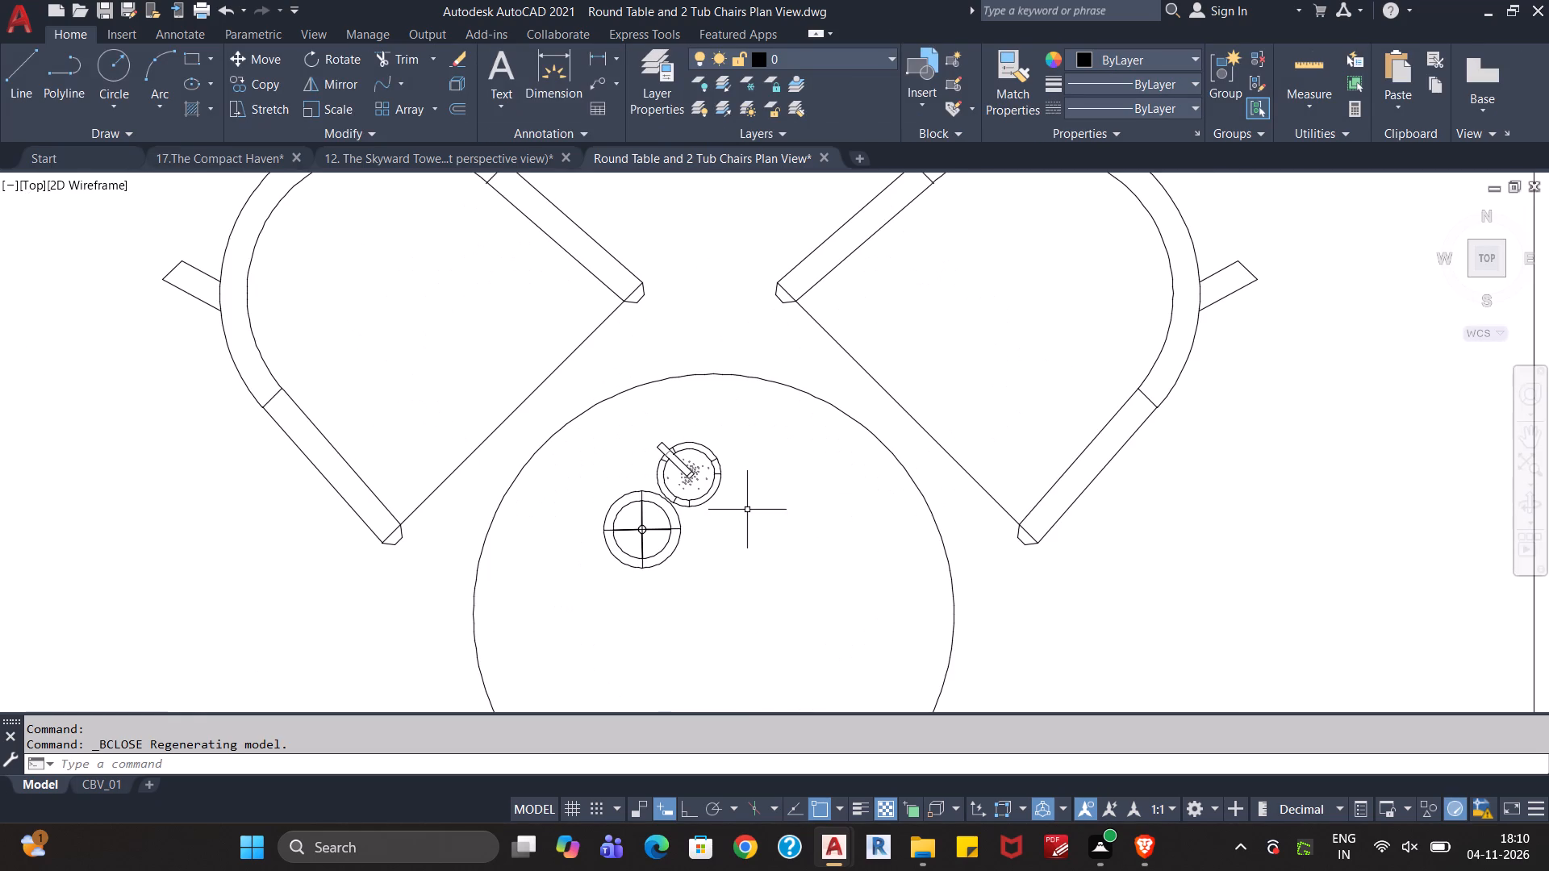
{"action": "scroll", "coordinate": [747, 510], "scroll_direction": "down", "scroll_amount": 3}
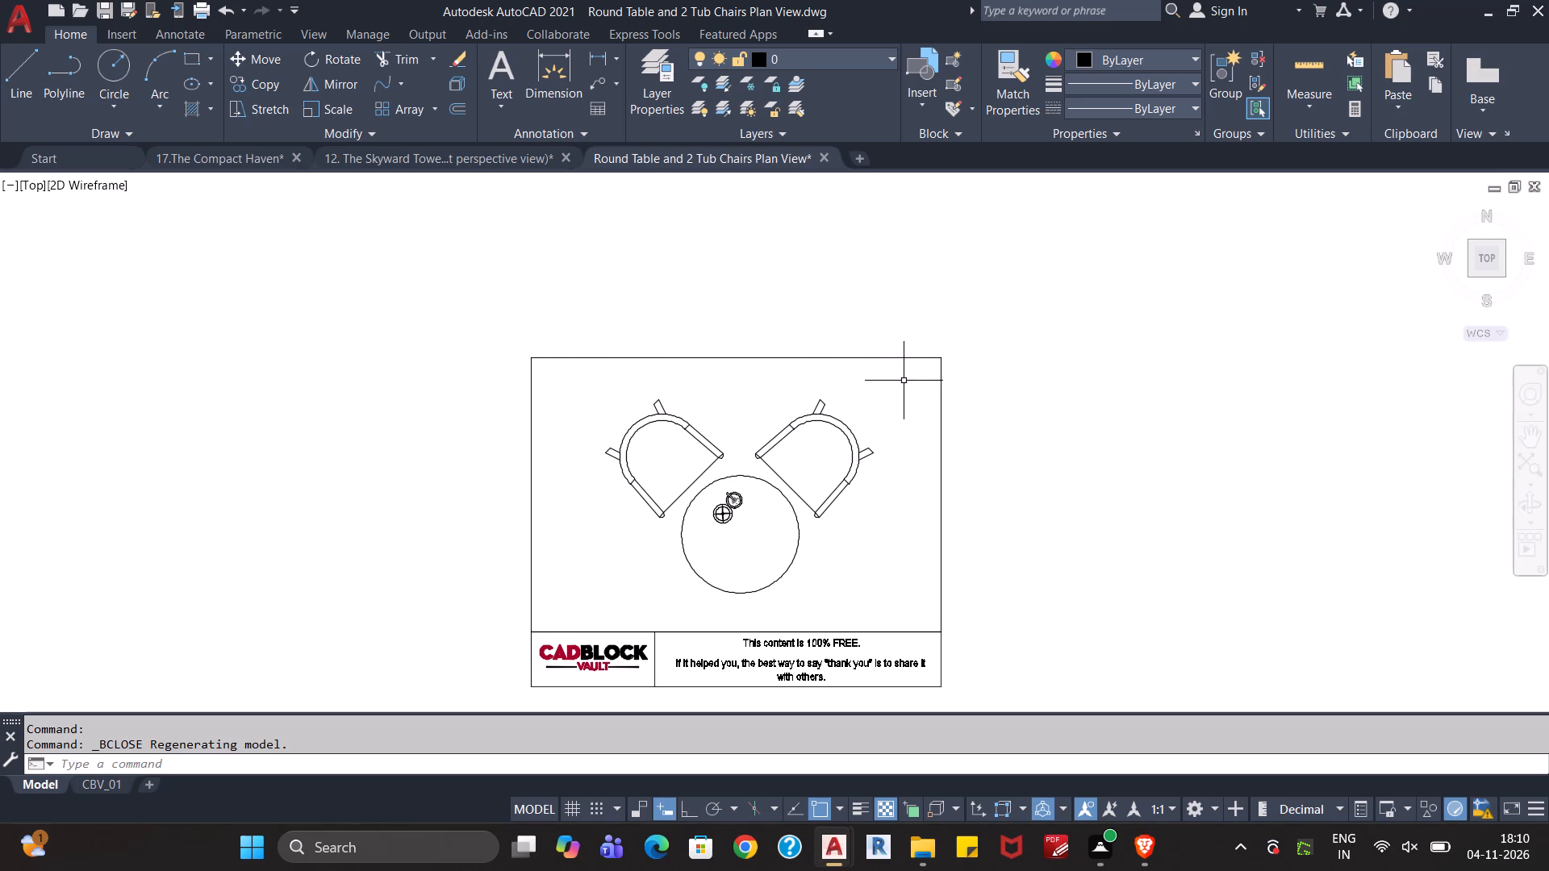
{"action": "left_click", "coordinate": [904, 381]}
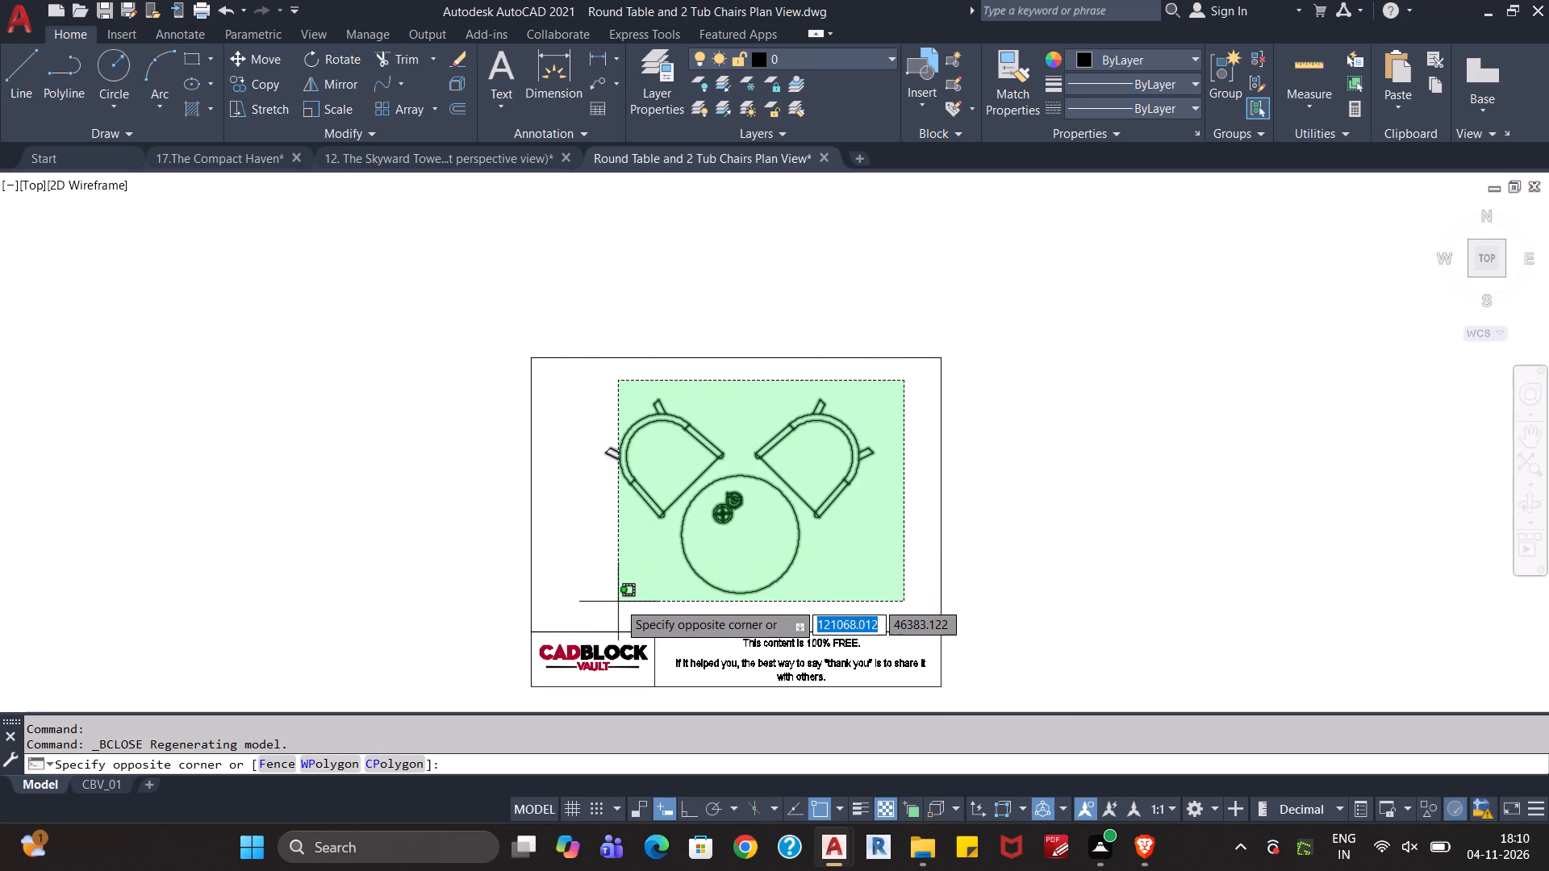
{"action": "left_click", "coordinate": [600, 608]}
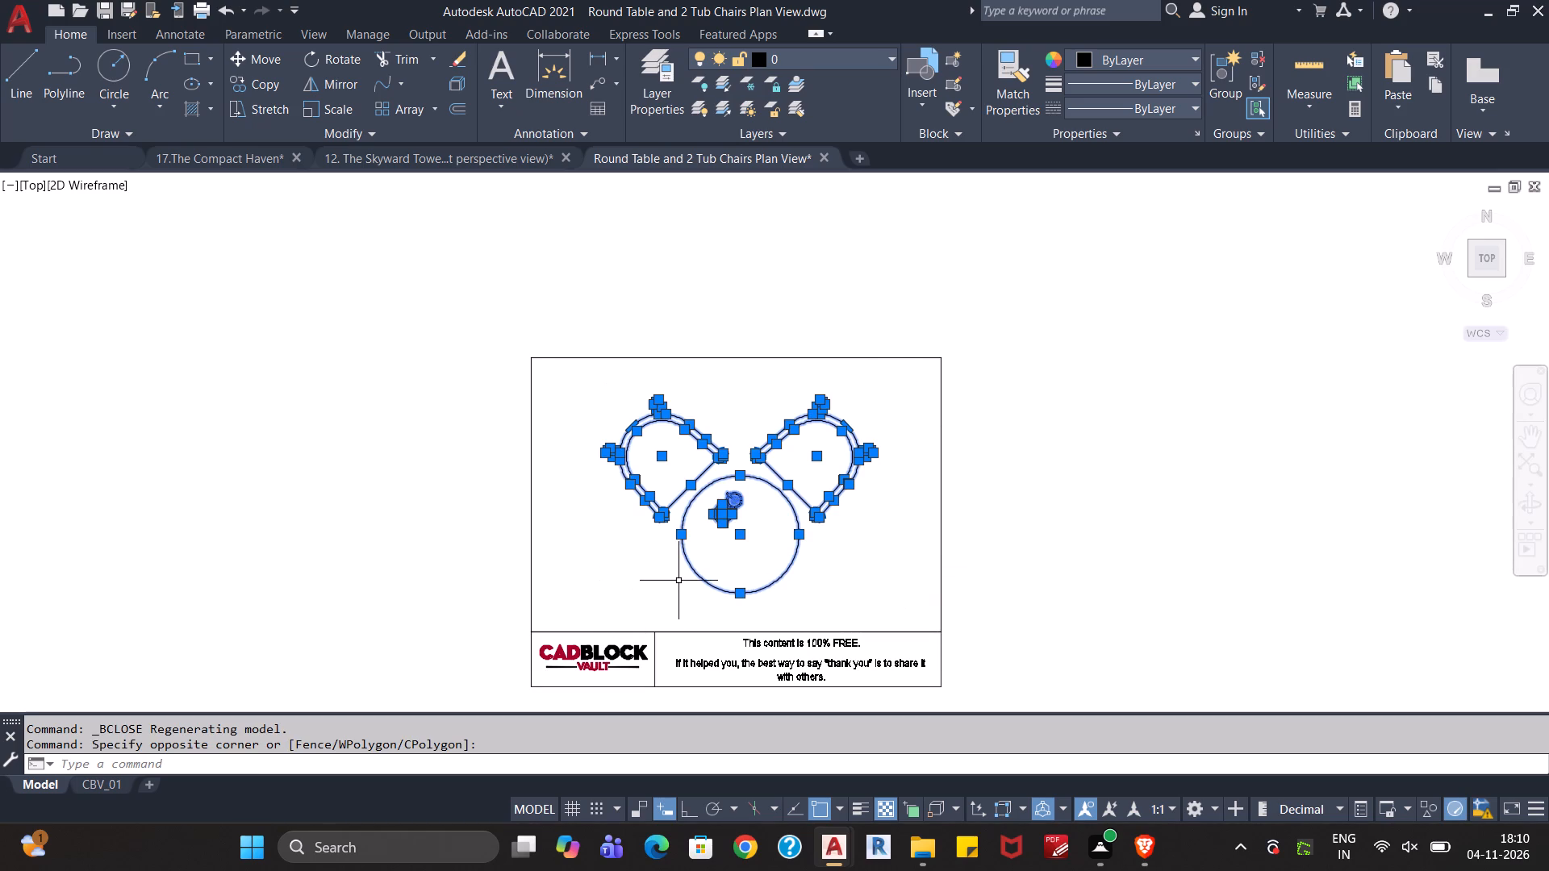
{"action": "key", "text": "ctrl+c"}
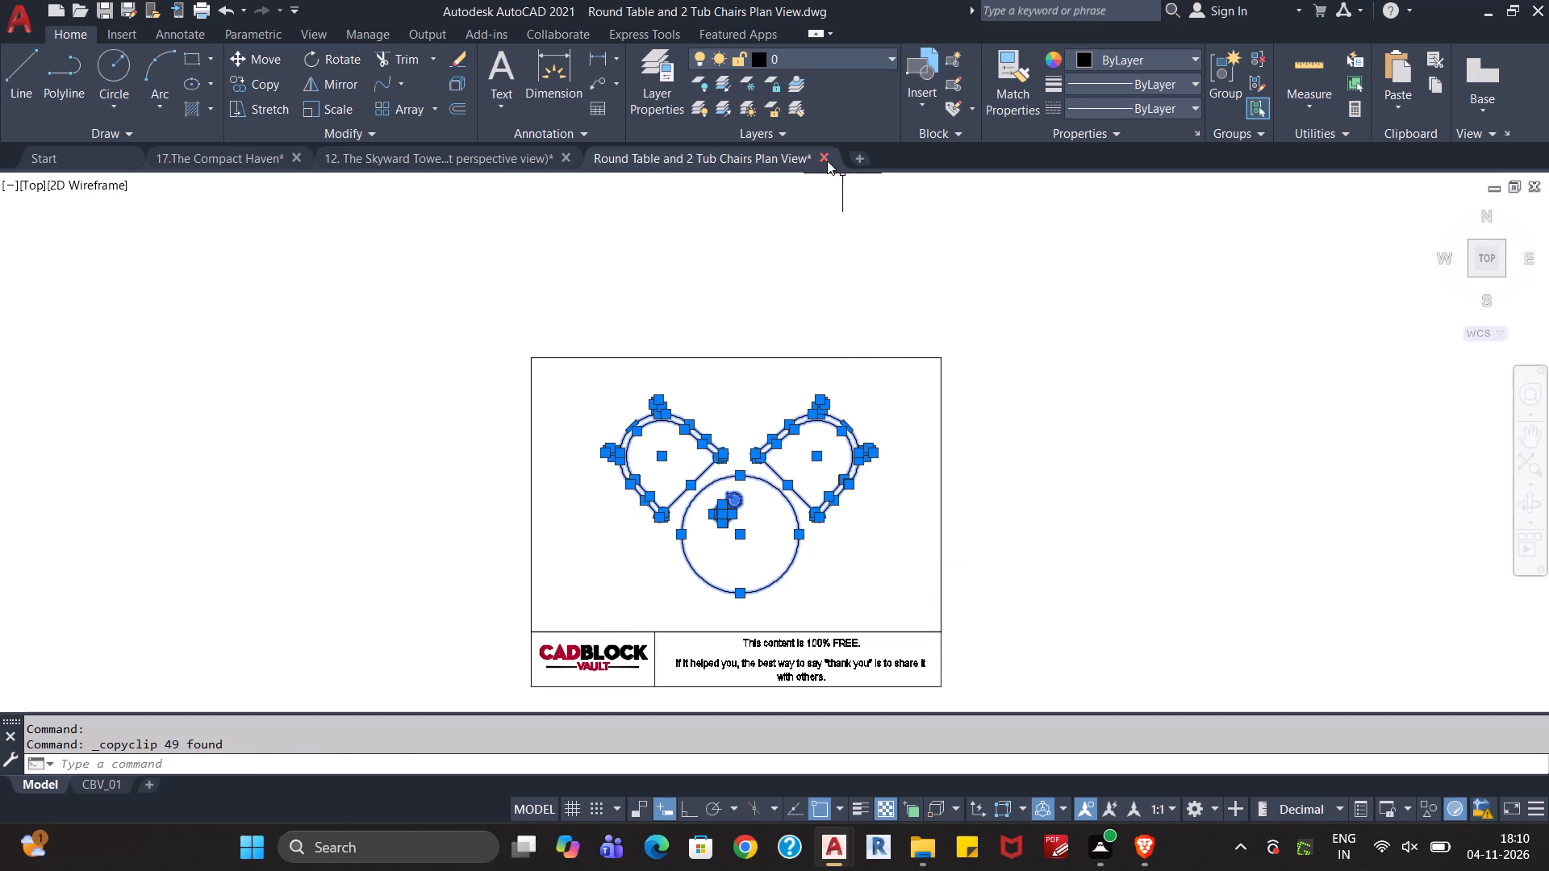
Save and close the Round Table and 2 Tub Chairs Plan View drawing.
{"action": "key", "text": "ctrl+s"}
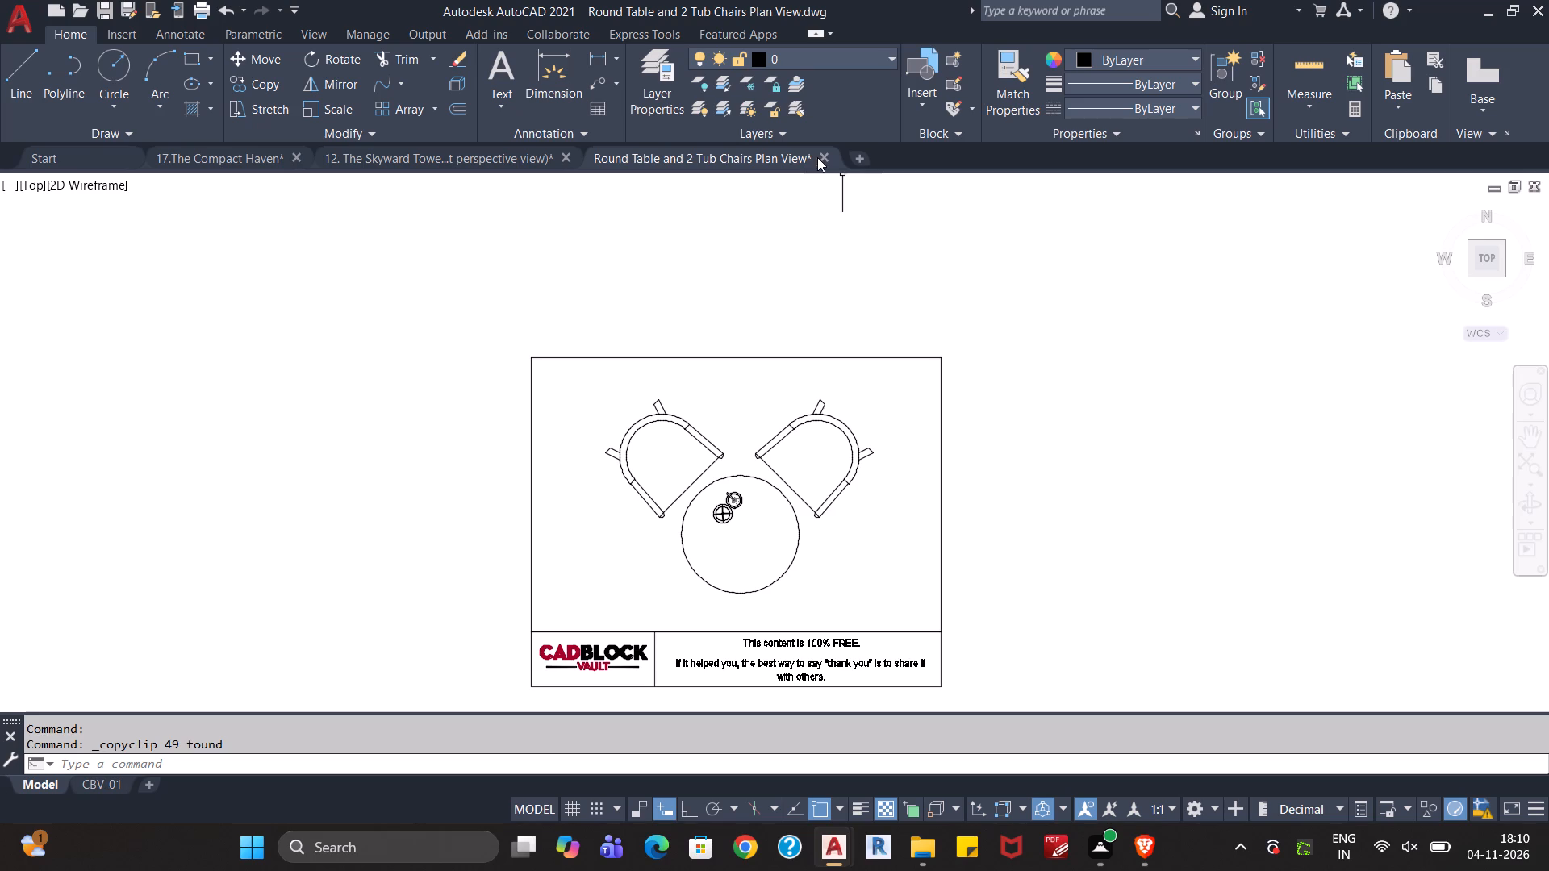
{"action": "left_click", "coordinate": [817, 157]}
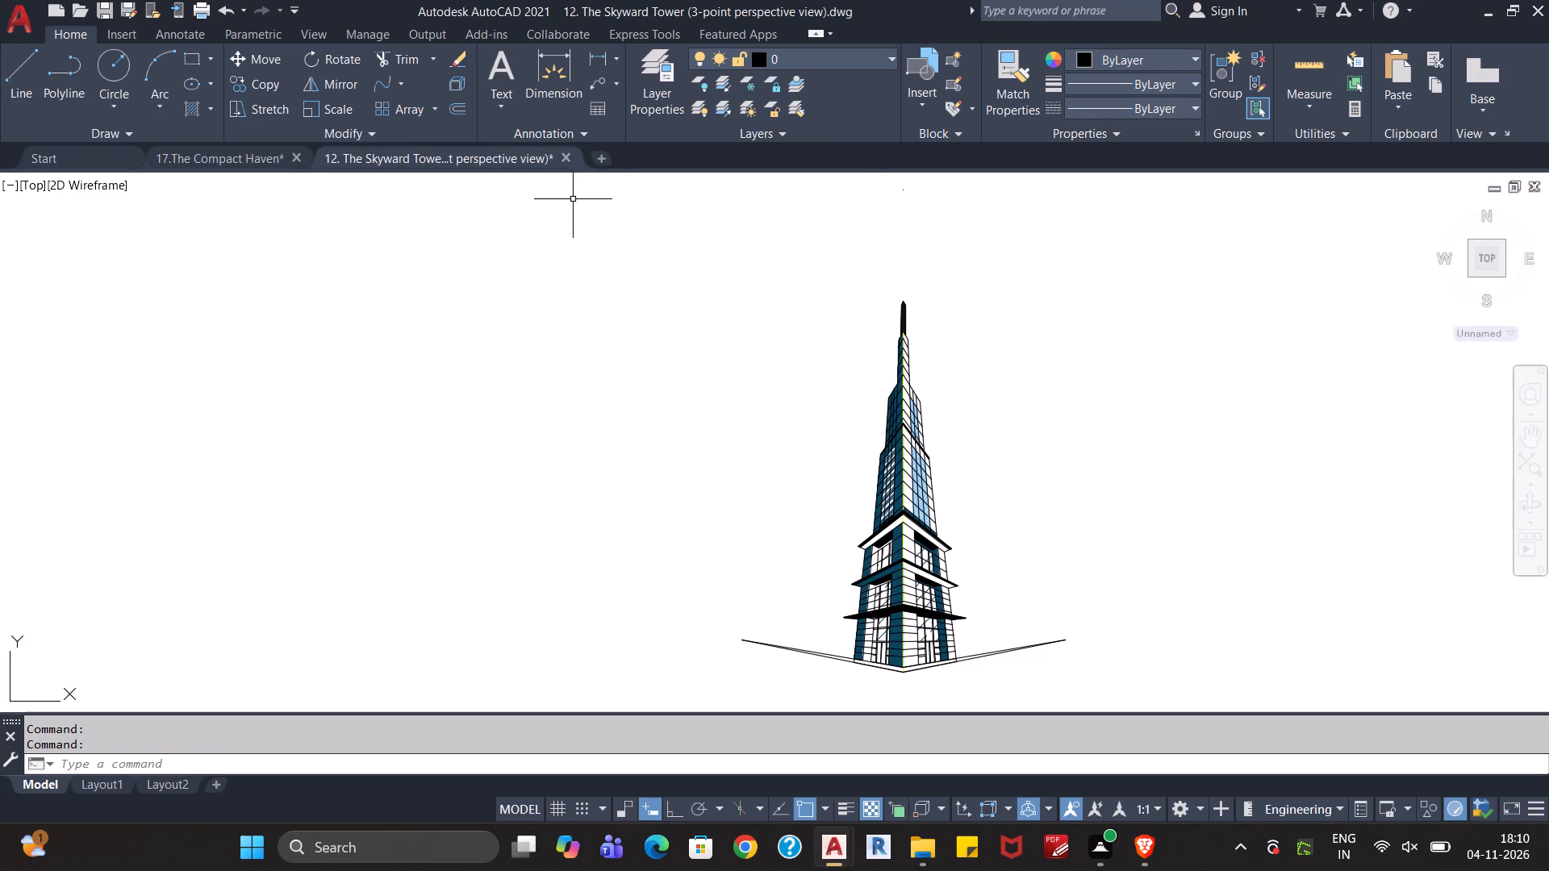
Close the drawing 12. The Skyward Tower (3-point perspective view) without saving its changes.
{"action": "left_click", "coordinate": [568, 157]}
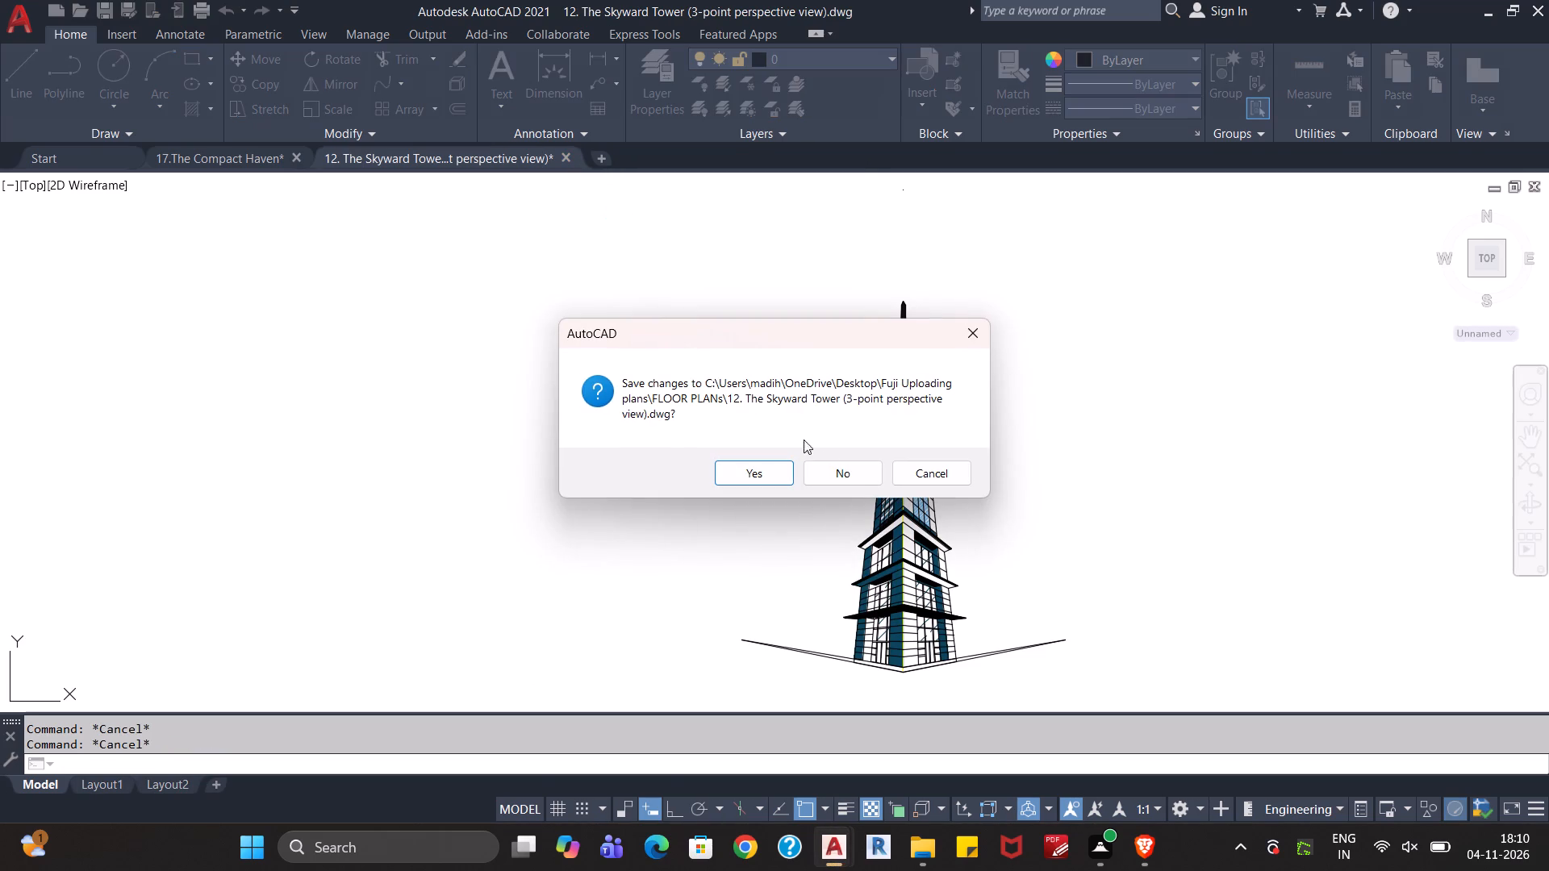
{"action": "left_click", "coordinate": [842, 473]}
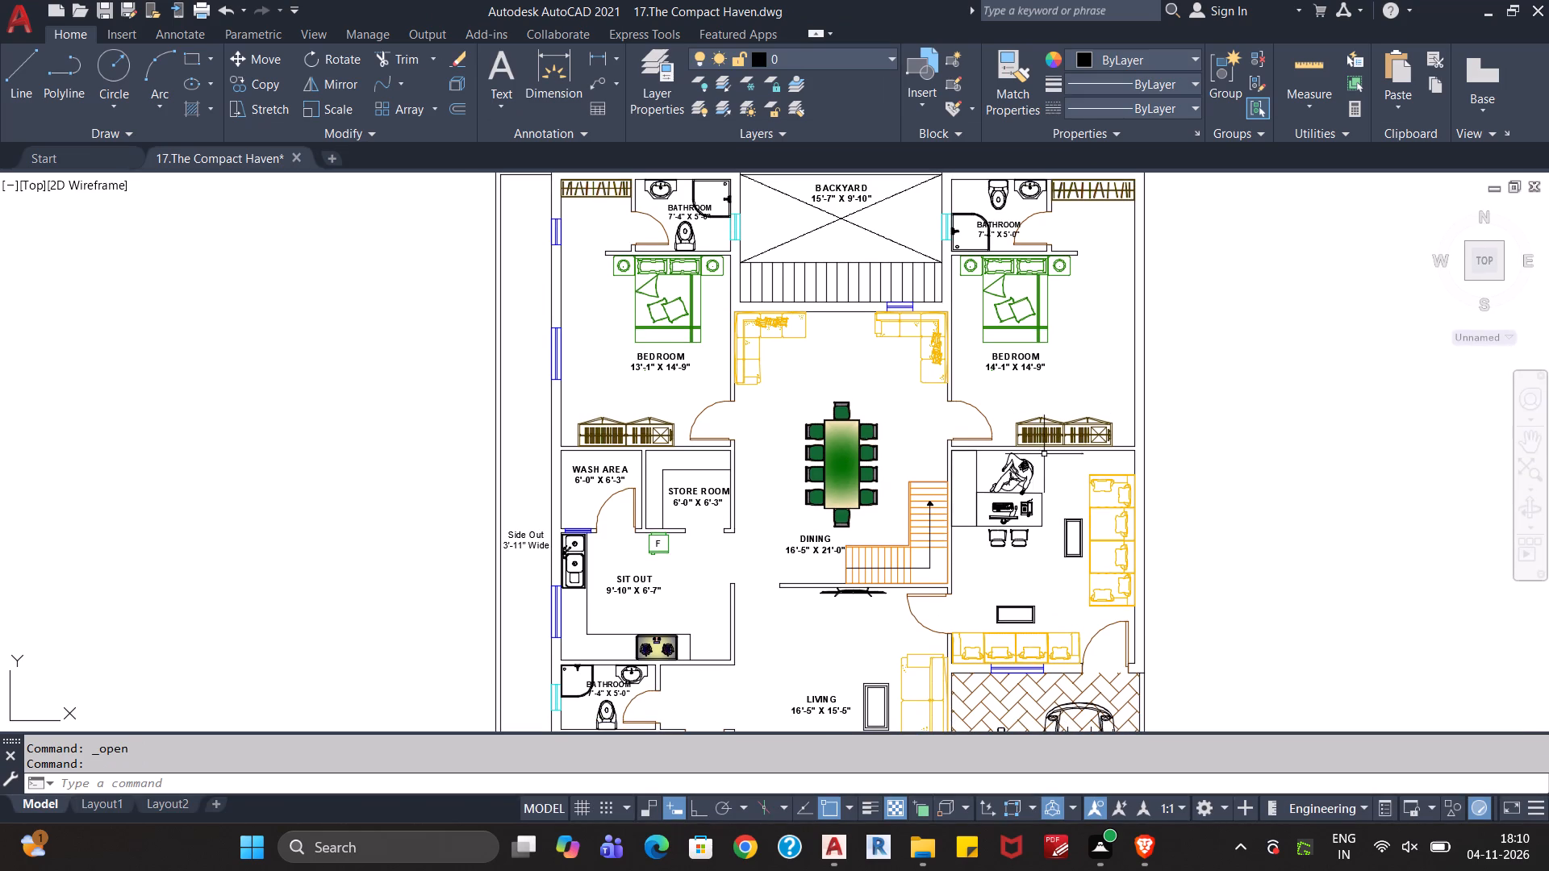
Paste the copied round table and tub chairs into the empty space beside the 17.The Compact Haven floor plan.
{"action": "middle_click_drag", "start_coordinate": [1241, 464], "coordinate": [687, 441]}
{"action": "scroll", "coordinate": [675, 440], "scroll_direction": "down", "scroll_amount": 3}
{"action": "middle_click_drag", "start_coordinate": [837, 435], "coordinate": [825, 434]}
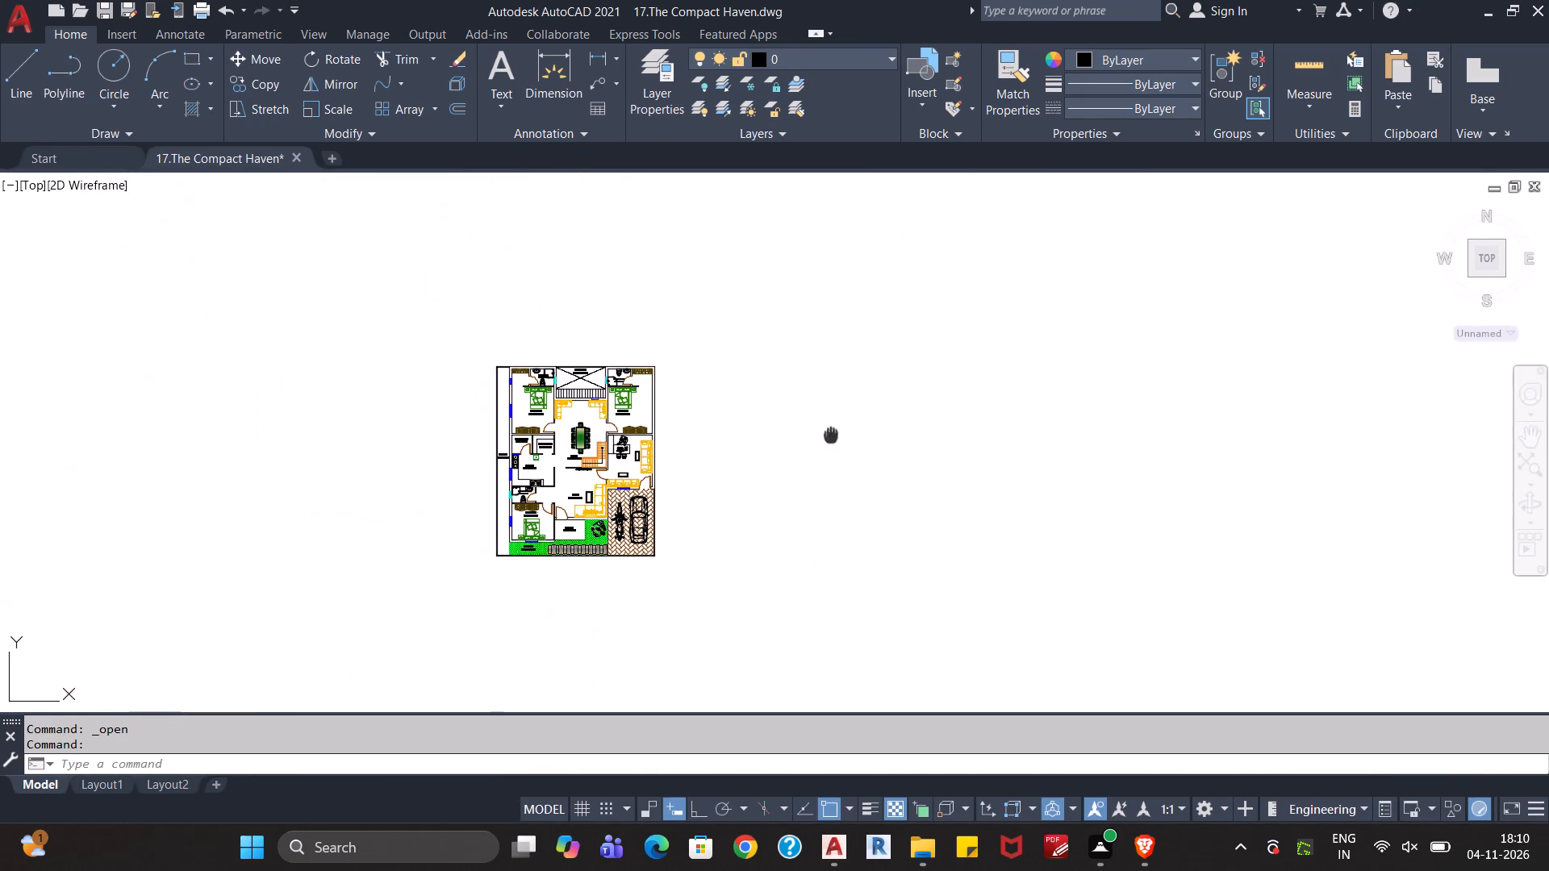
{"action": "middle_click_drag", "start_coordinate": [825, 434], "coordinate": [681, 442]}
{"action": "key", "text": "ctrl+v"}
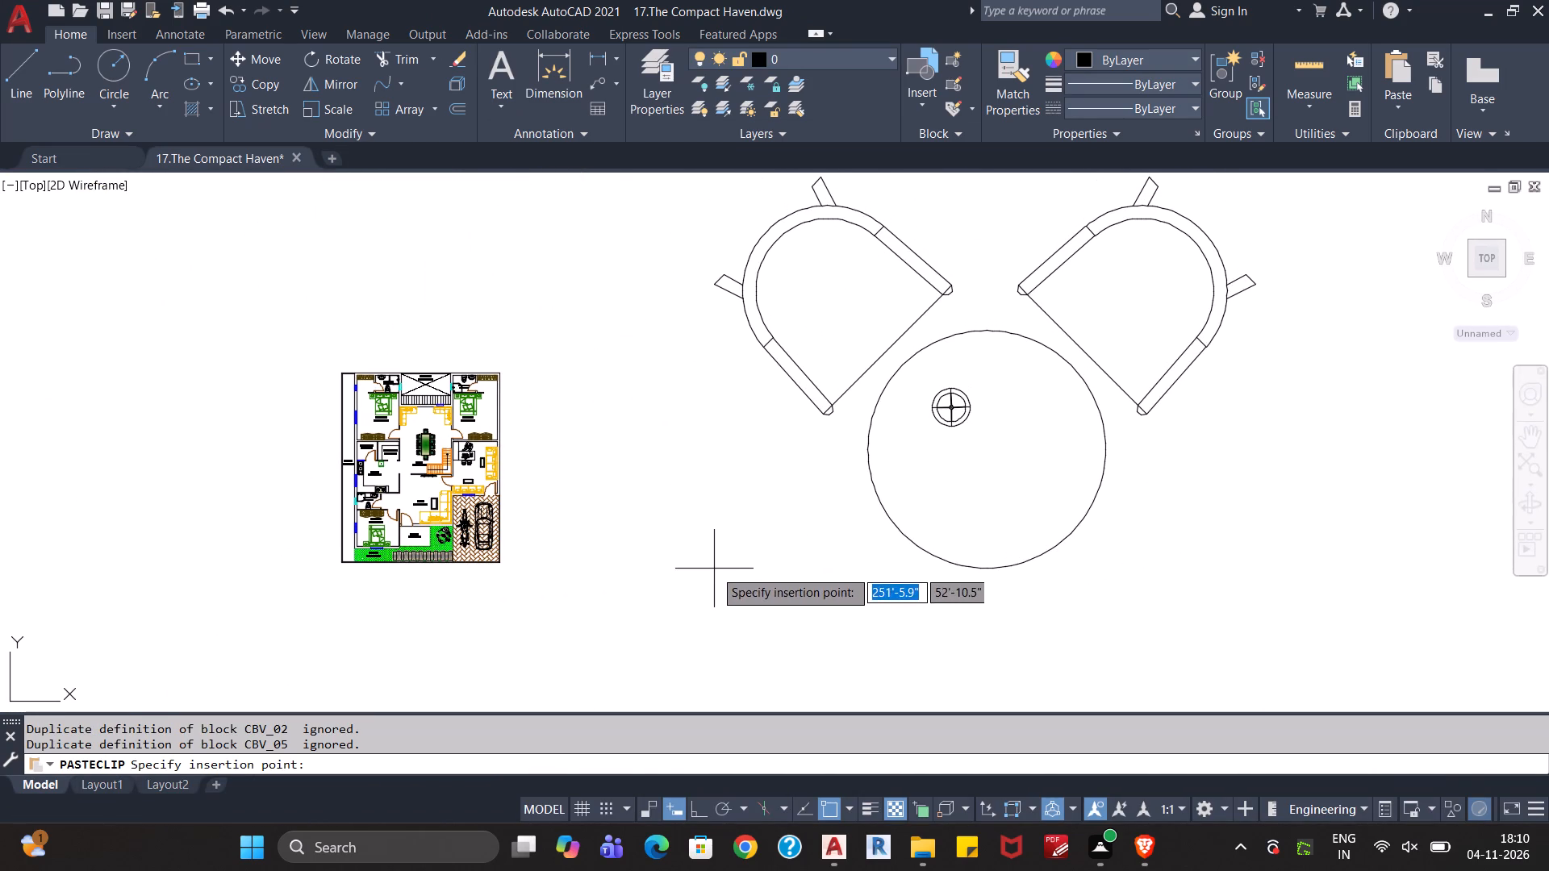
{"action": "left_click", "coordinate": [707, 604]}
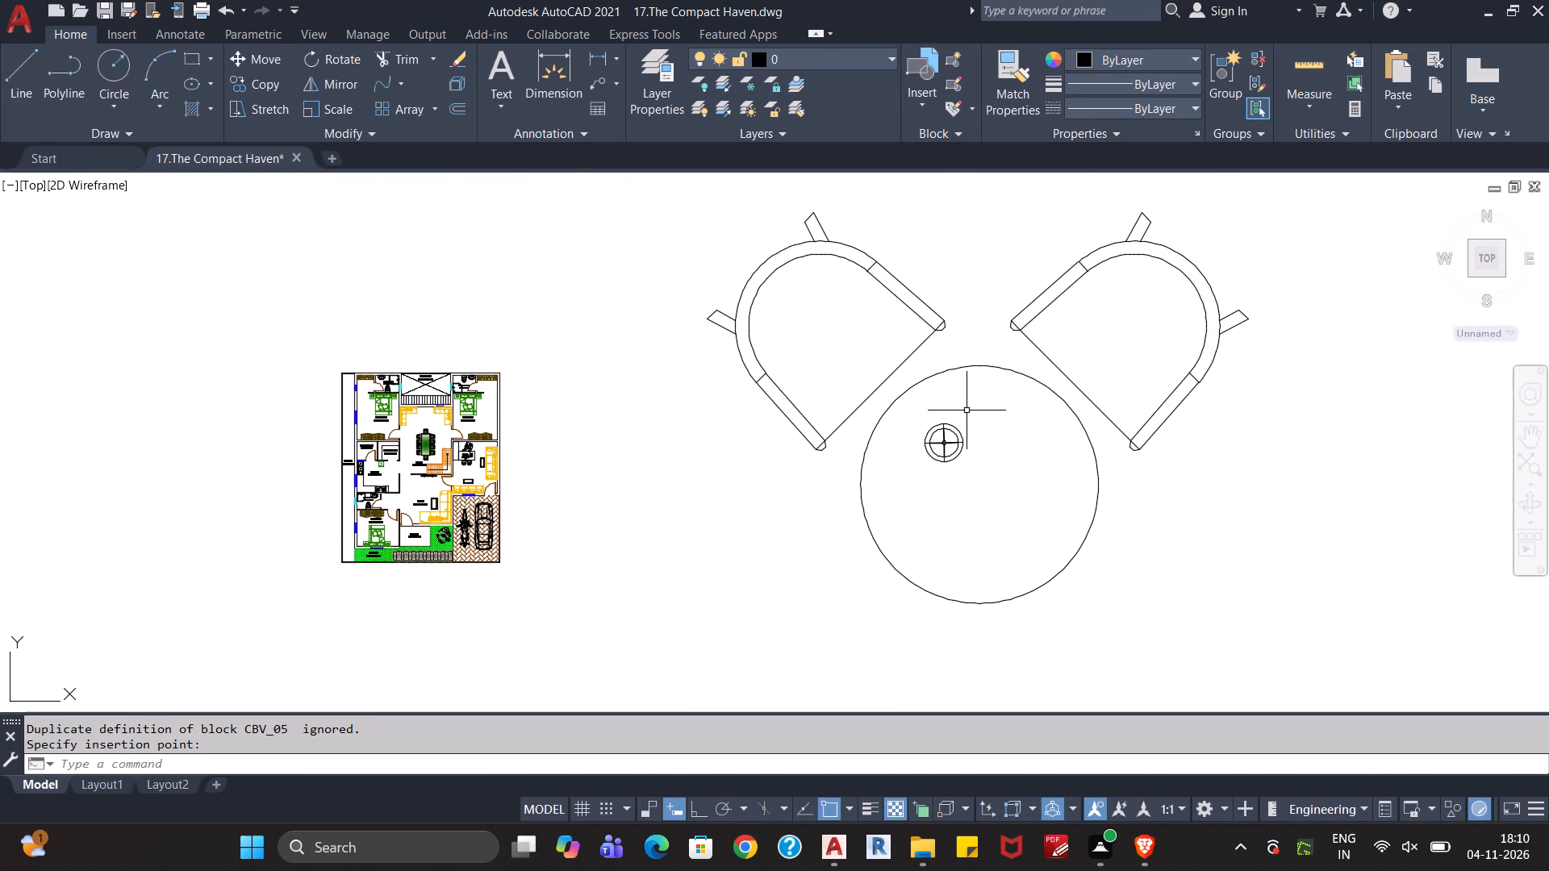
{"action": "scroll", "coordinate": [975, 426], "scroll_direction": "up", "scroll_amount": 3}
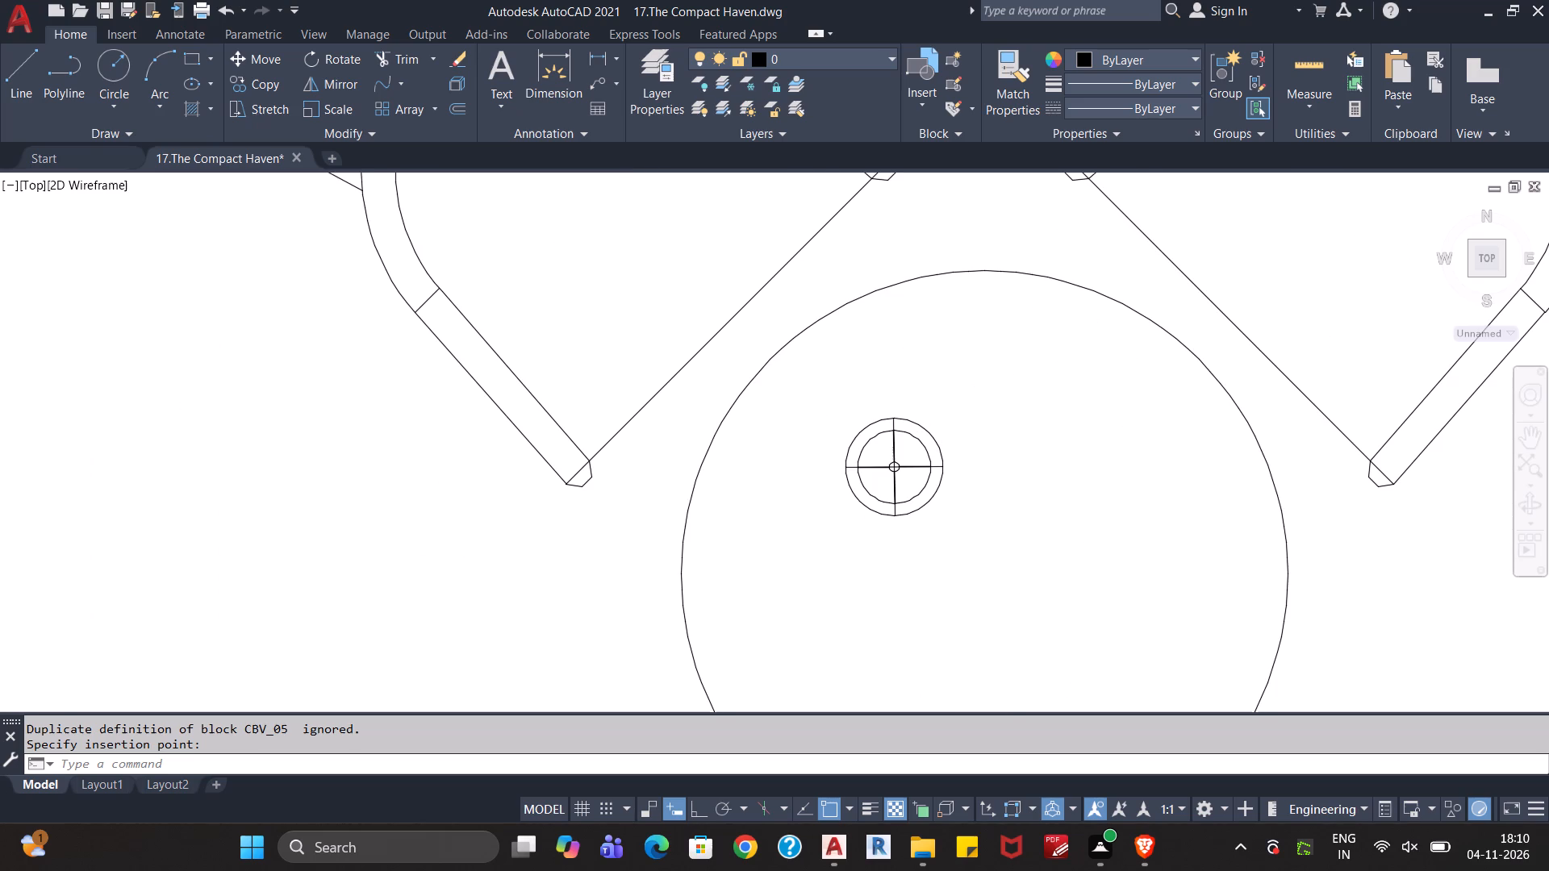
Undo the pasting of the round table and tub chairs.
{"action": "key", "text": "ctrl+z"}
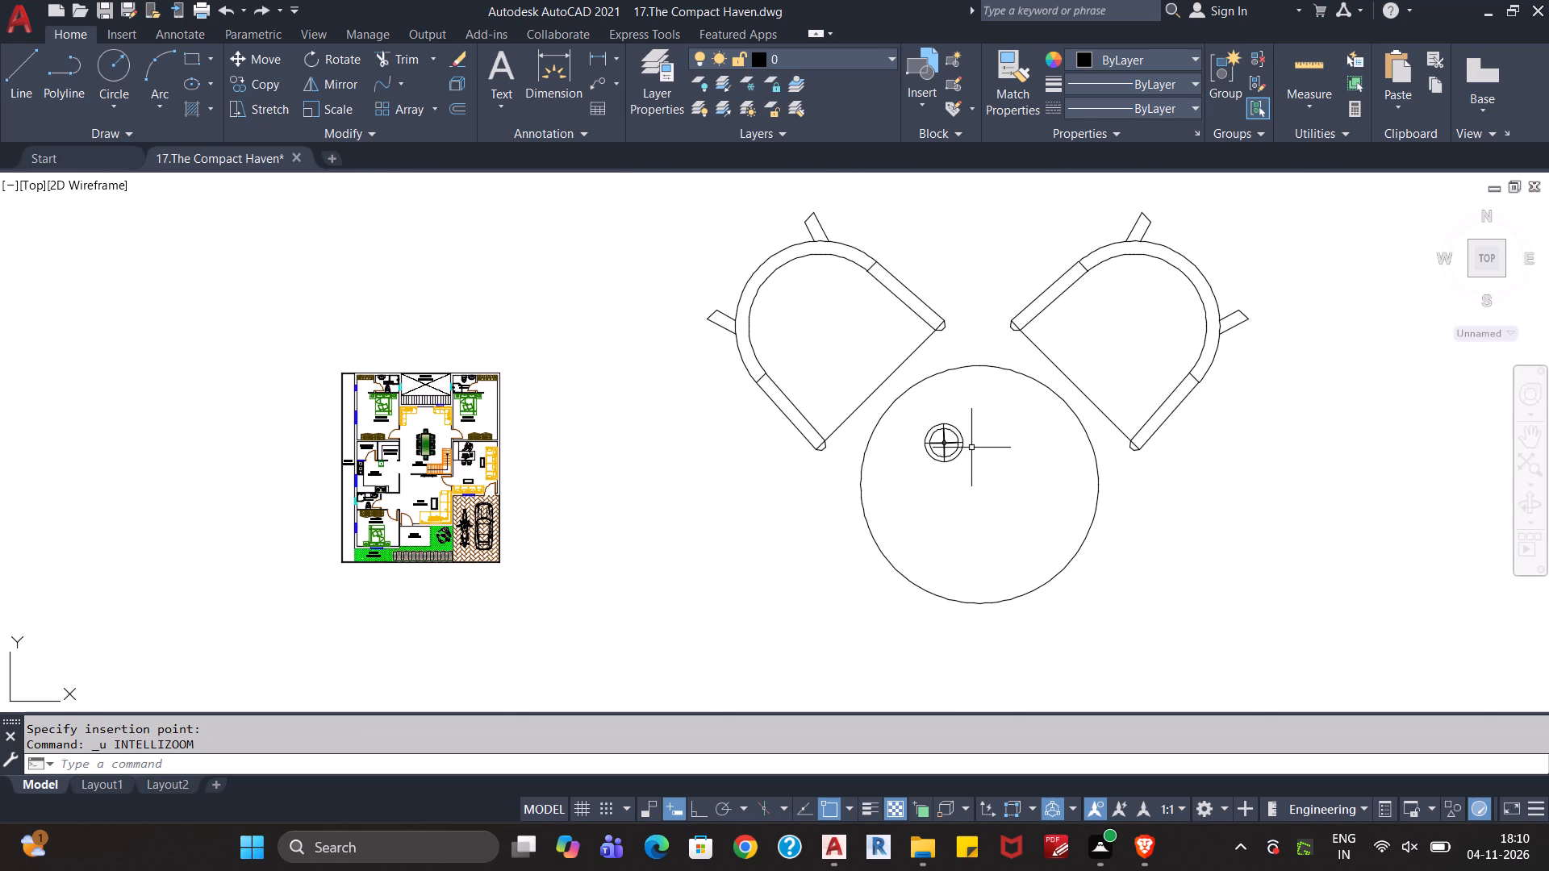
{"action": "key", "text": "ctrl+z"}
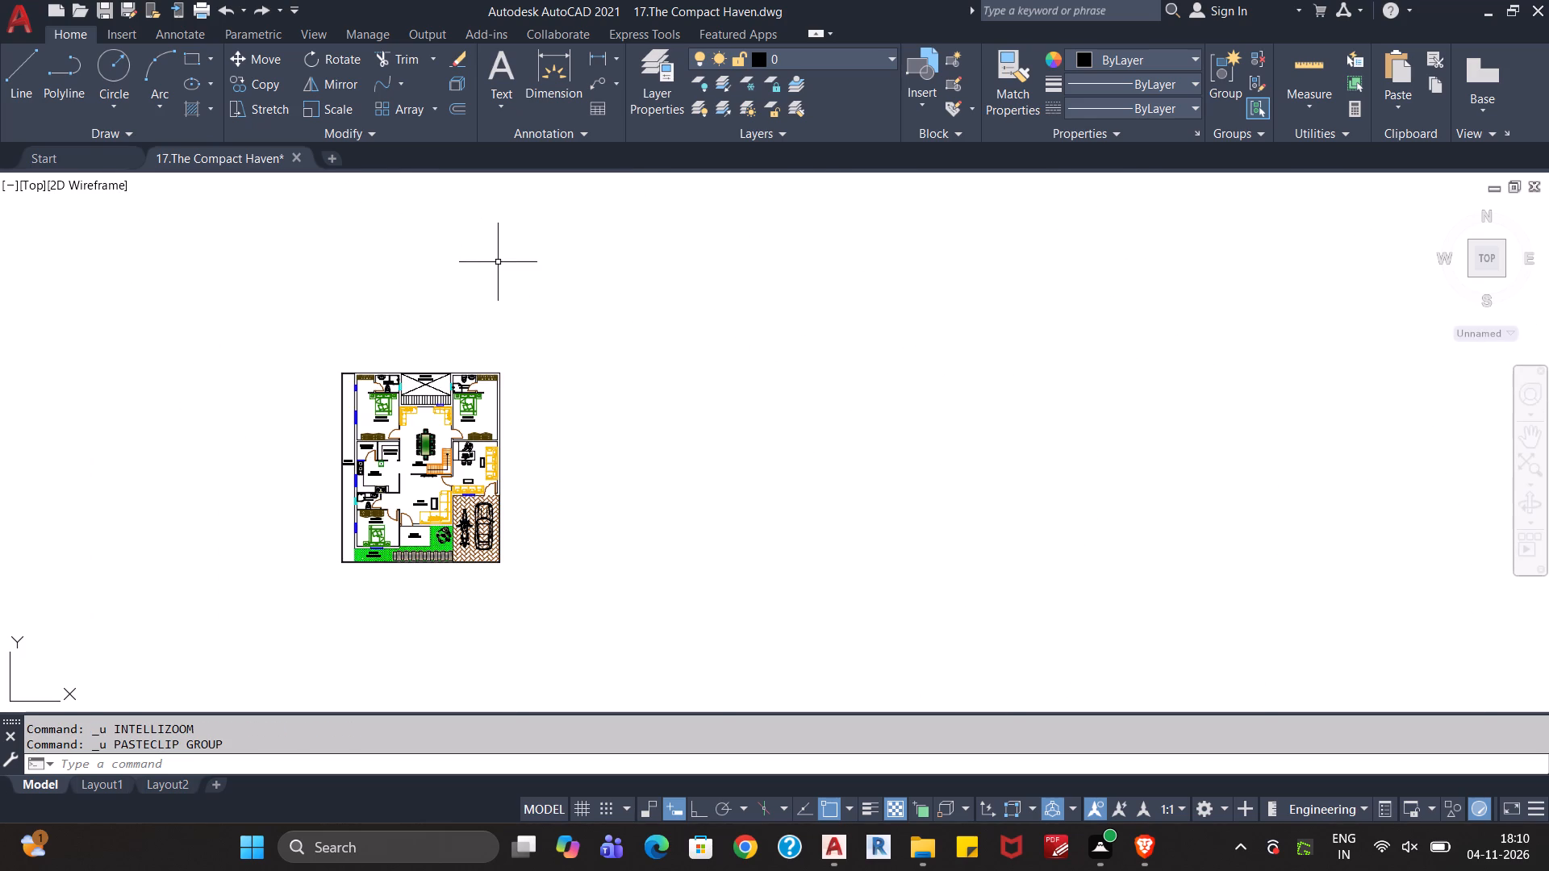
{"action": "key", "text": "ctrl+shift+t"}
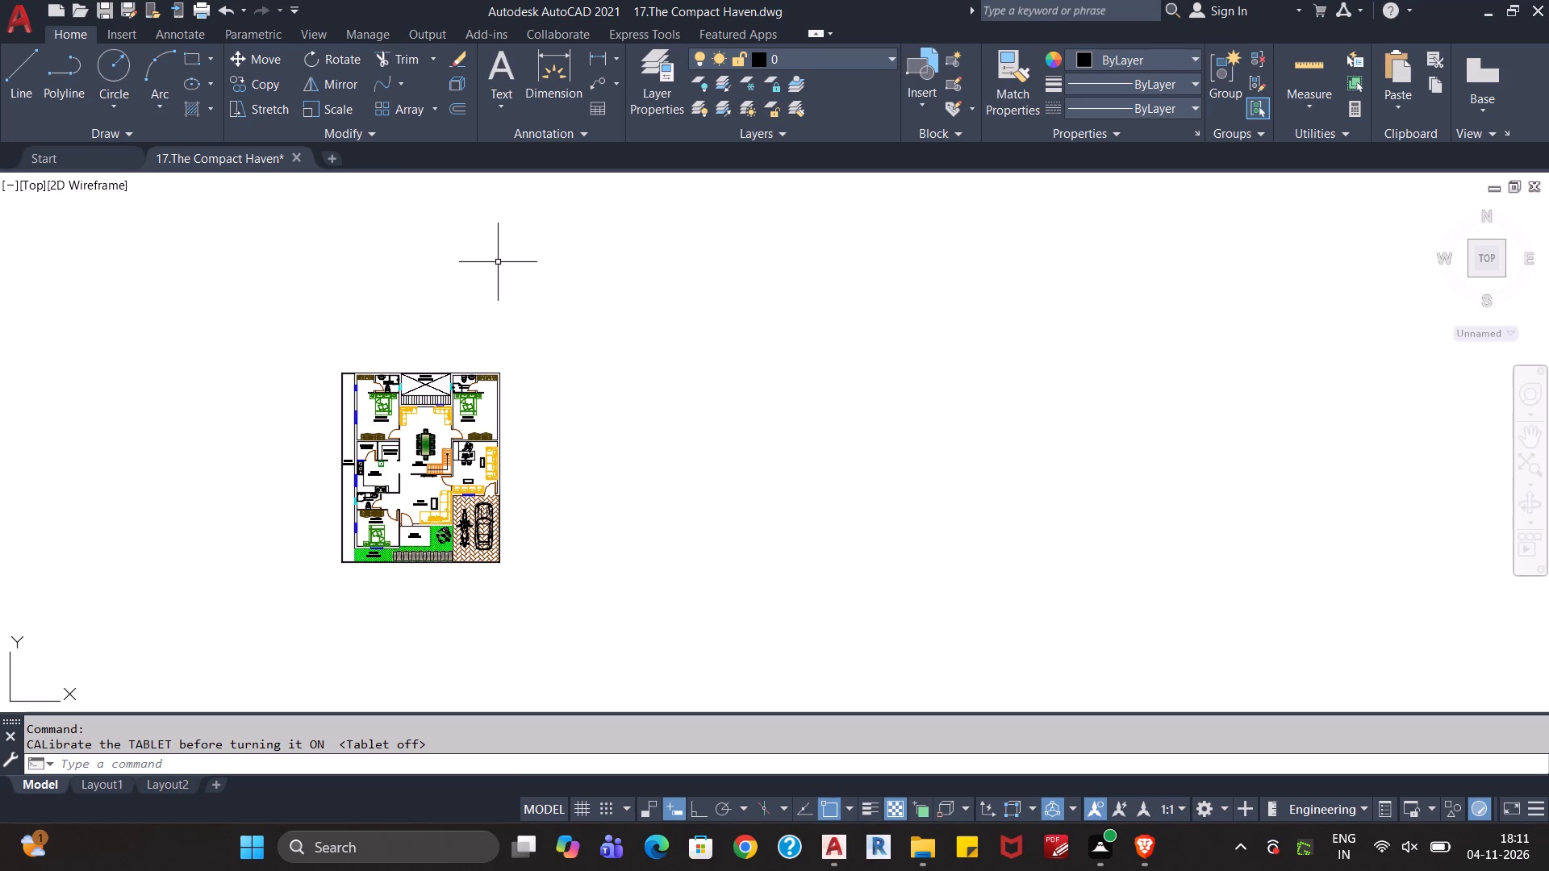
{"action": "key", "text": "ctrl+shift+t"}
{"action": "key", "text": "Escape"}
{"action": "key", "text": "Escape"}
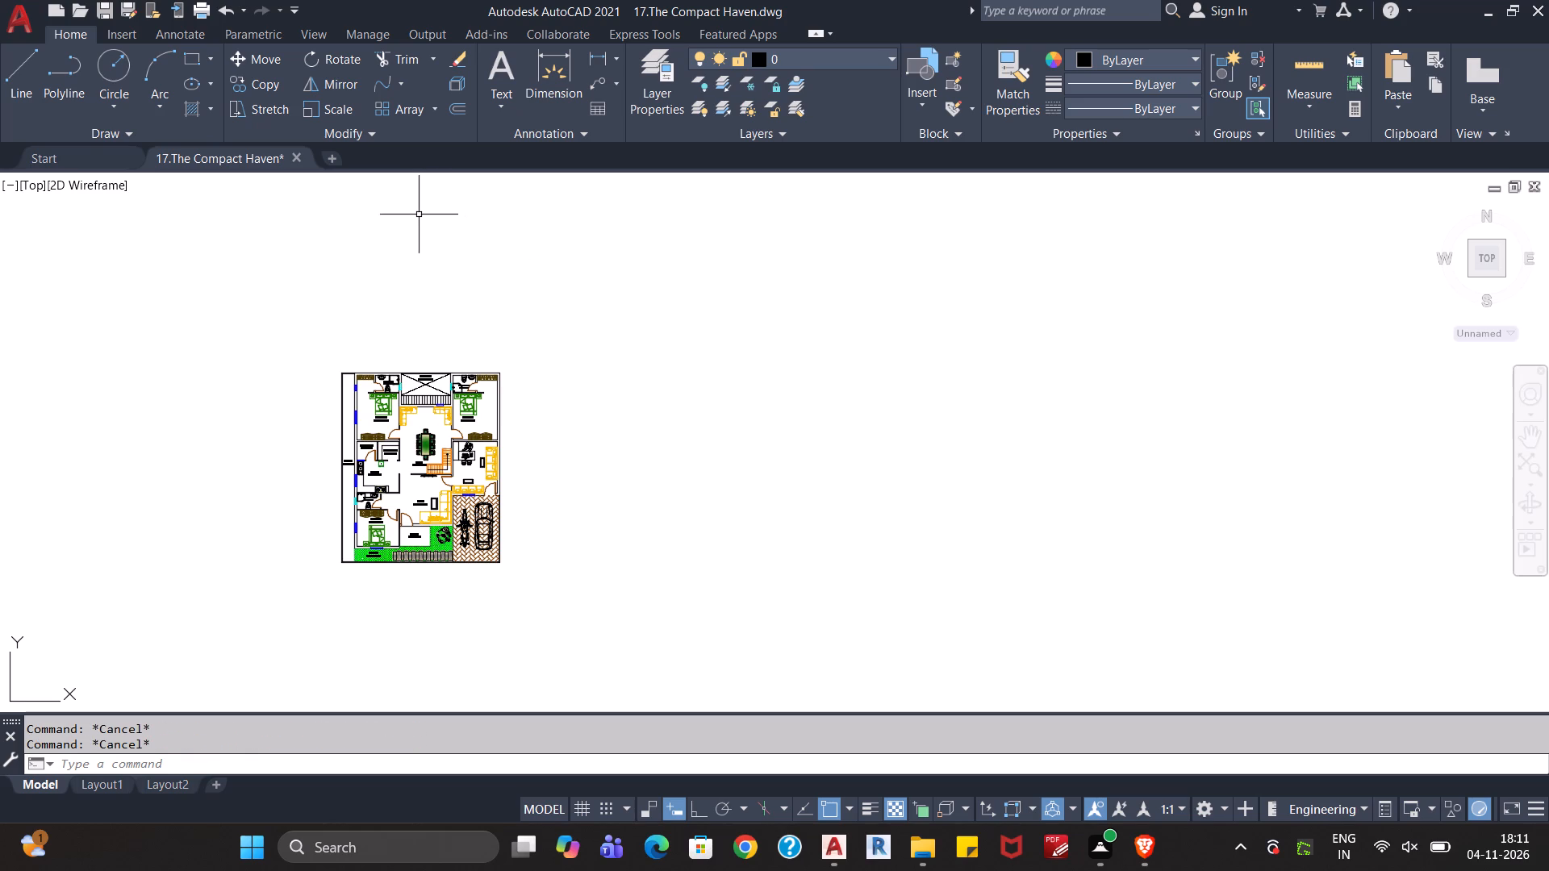
Open the Round Table and 2 Tub Chairs Plan View drawing from the Blocks folder.
{"action": "key", "text": "ctrl+o"}
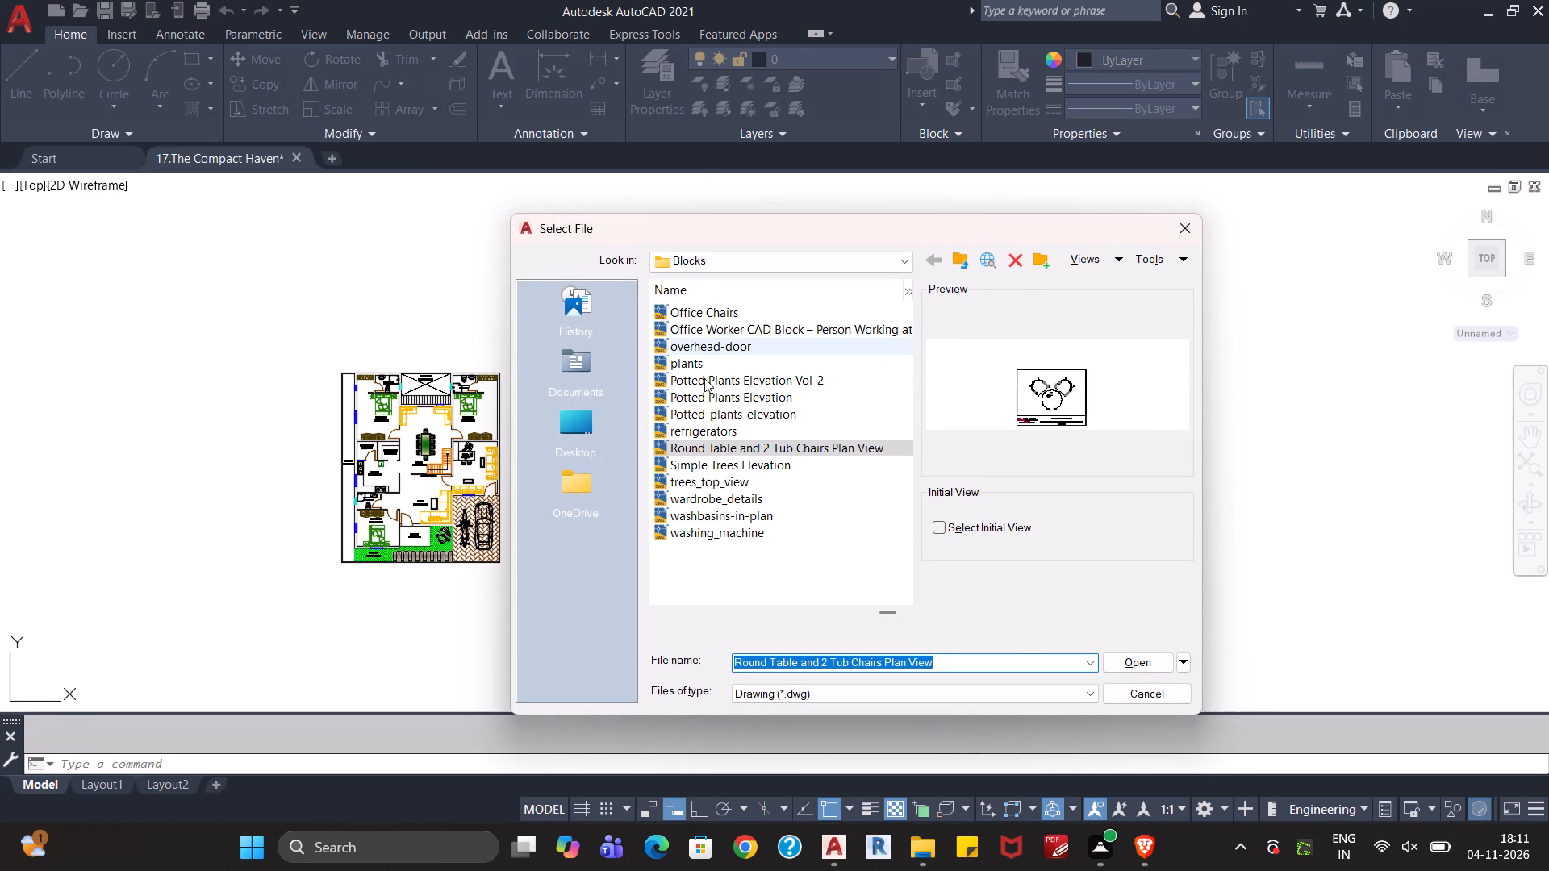
{"action": "left_click", "coordinate": [1126, 664]}
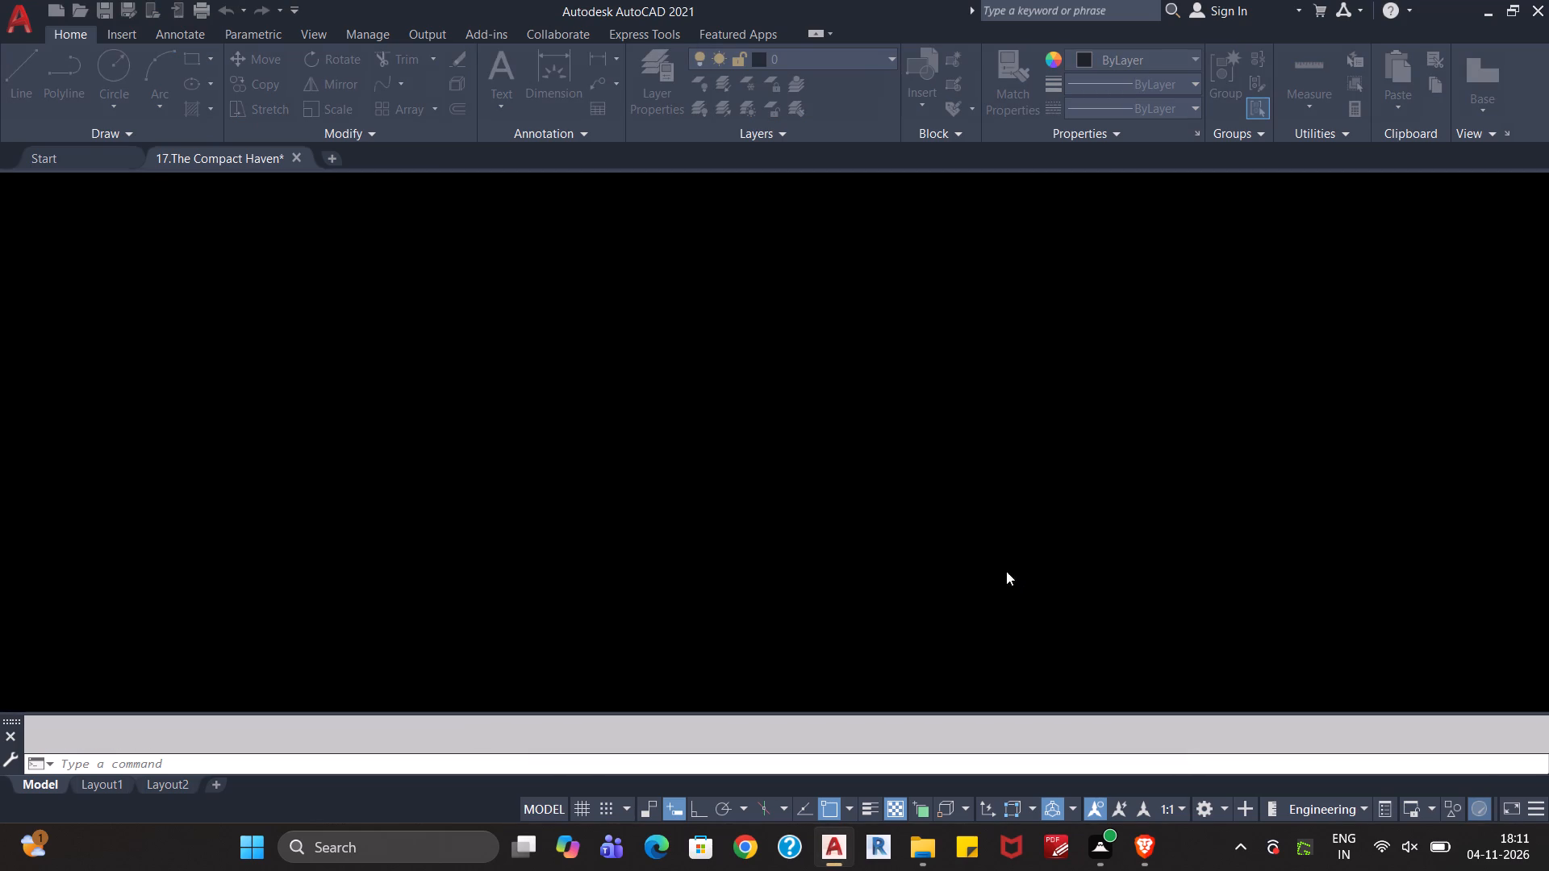
{"action": "left_click", "coordinate": [808, 392]}
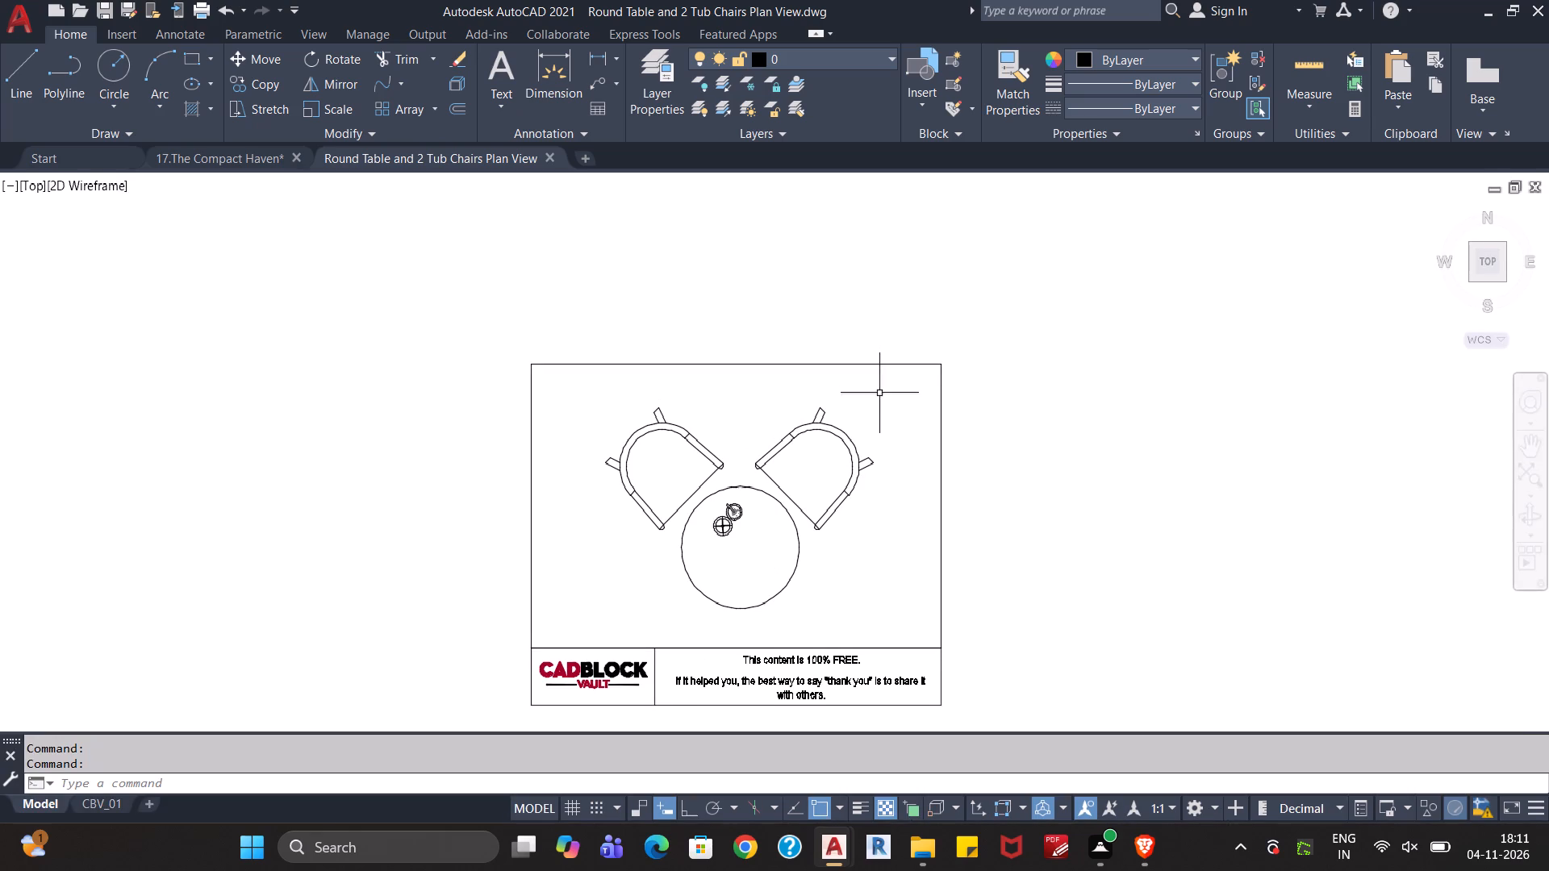
Copy the round table and two tub chairs into 17.The Compact Haven, placing them in the empty space beside the floor plan.
{"action": "left_click", "coordinate": [913, 381]}
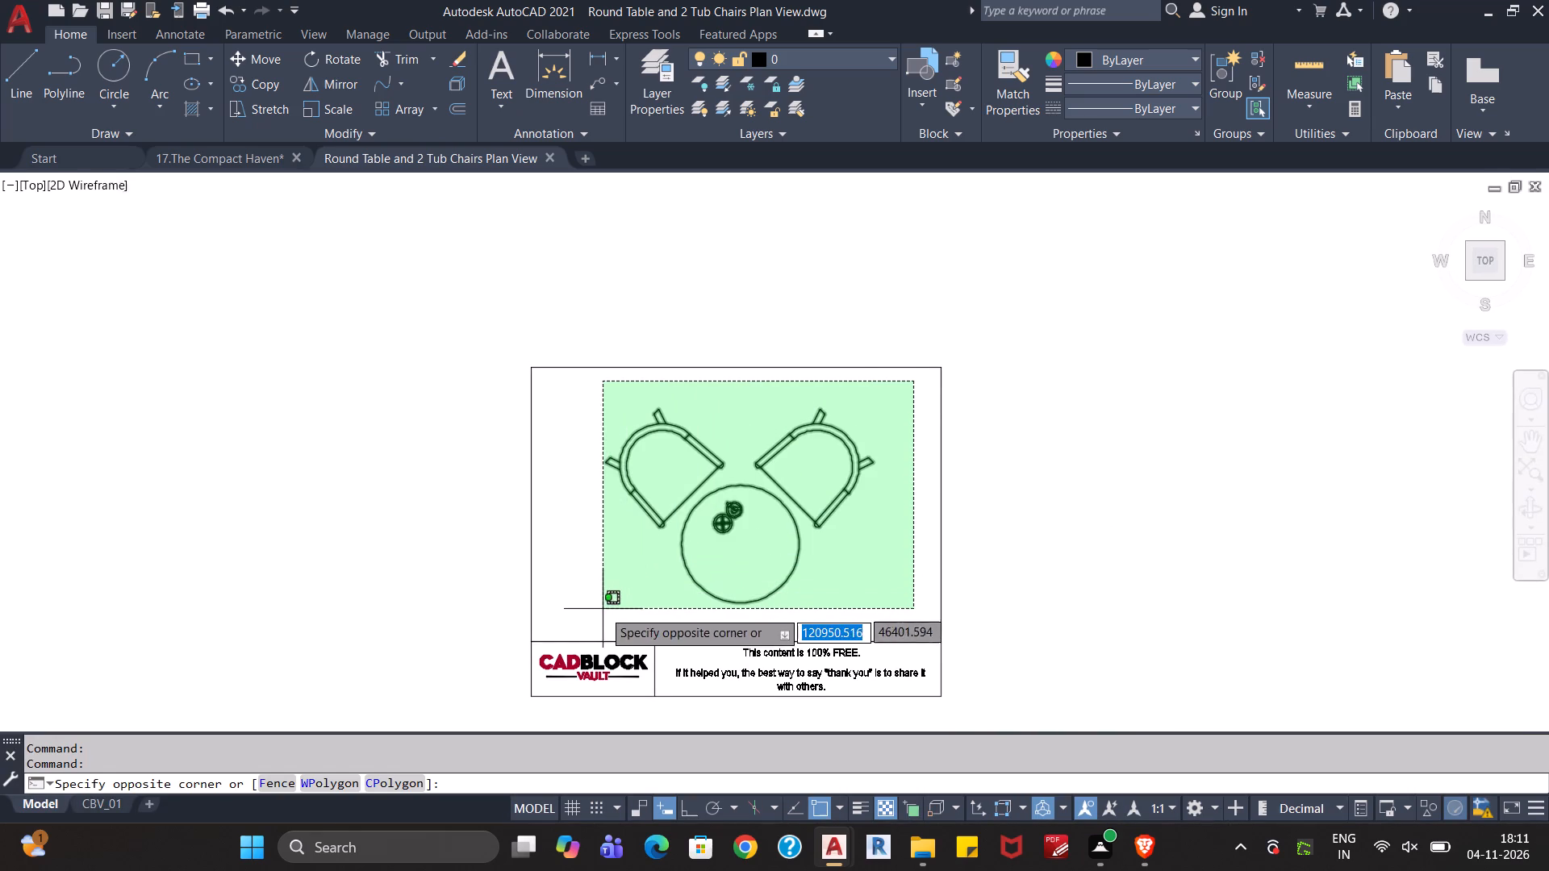
{"action": "left_click", "coordinate": [592, 617]}
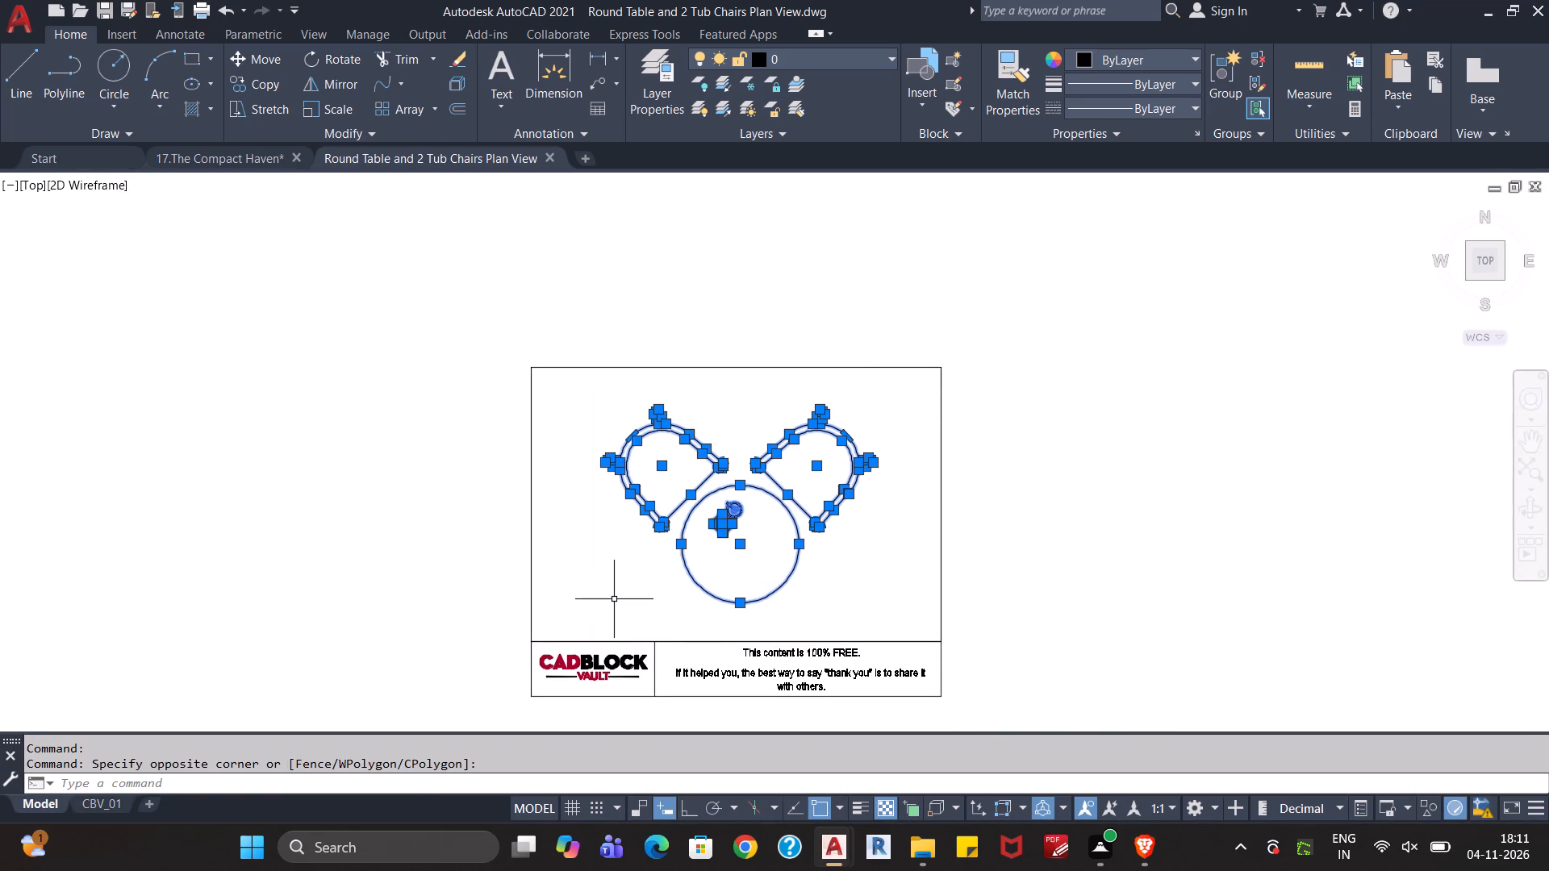
{"action": "key", "text": "ctrl+c"}
{"action": "left_click", "coordinate": [273, 157]}
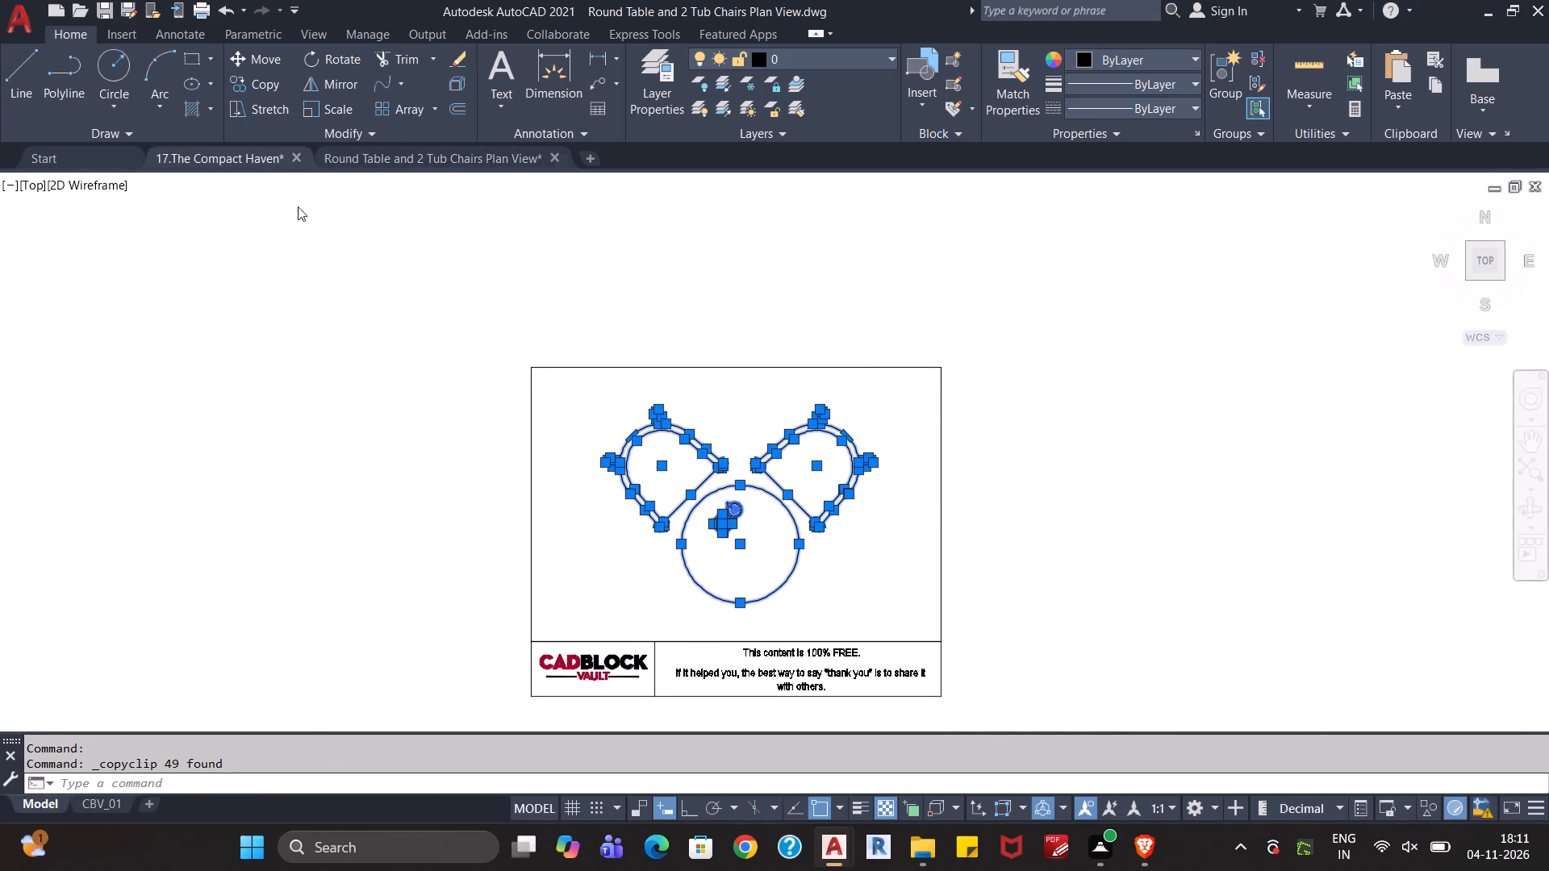
{"action": "key", "text": "ctrl+v"}
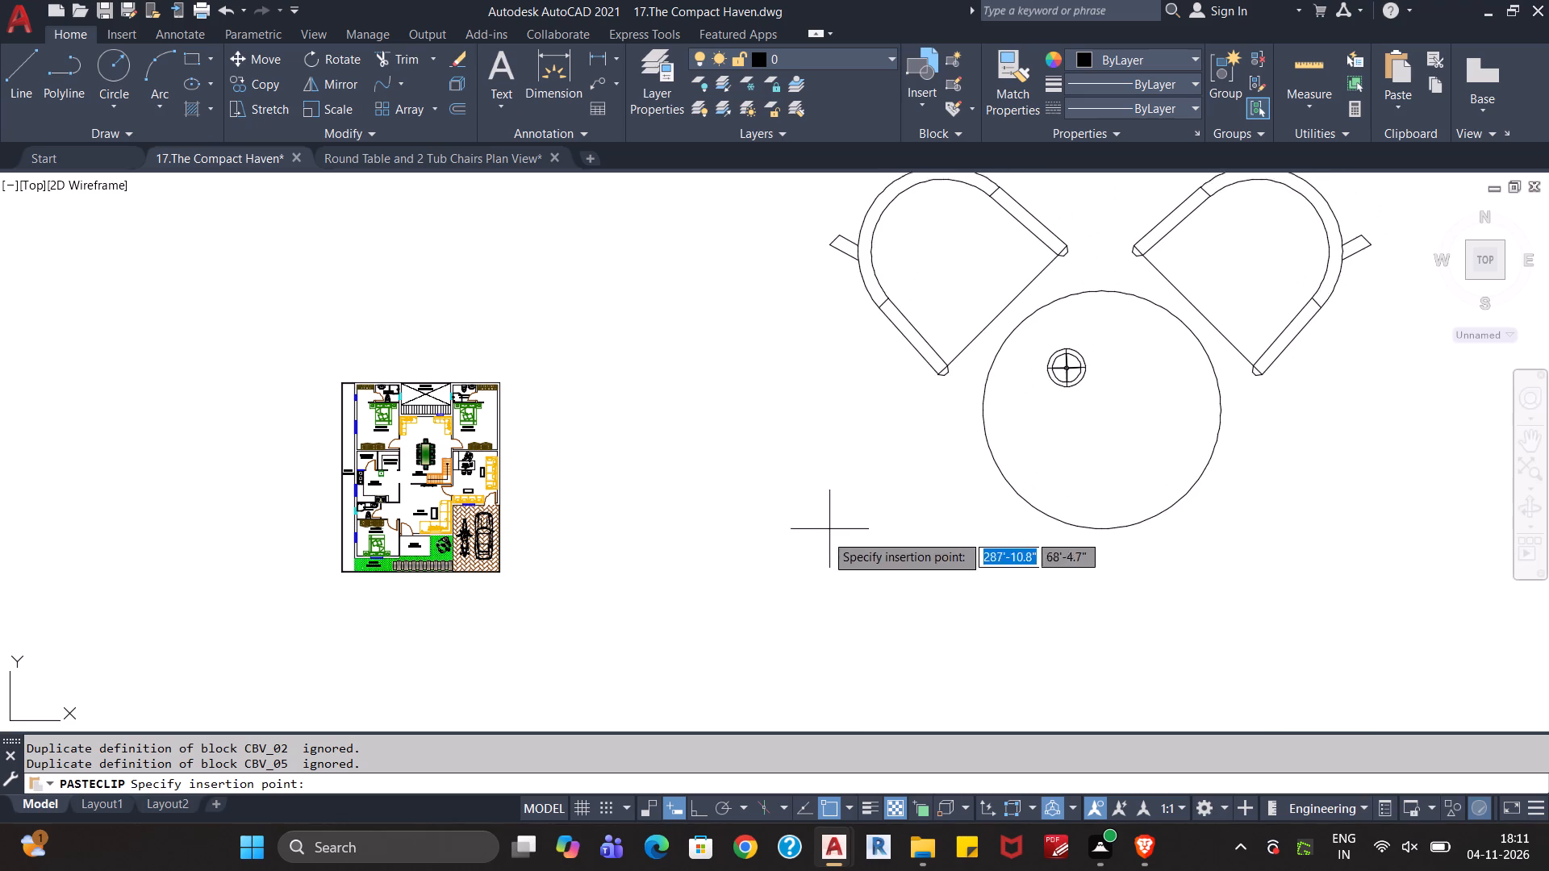
{"action": "left_click", "coordinate": [672, 599]}
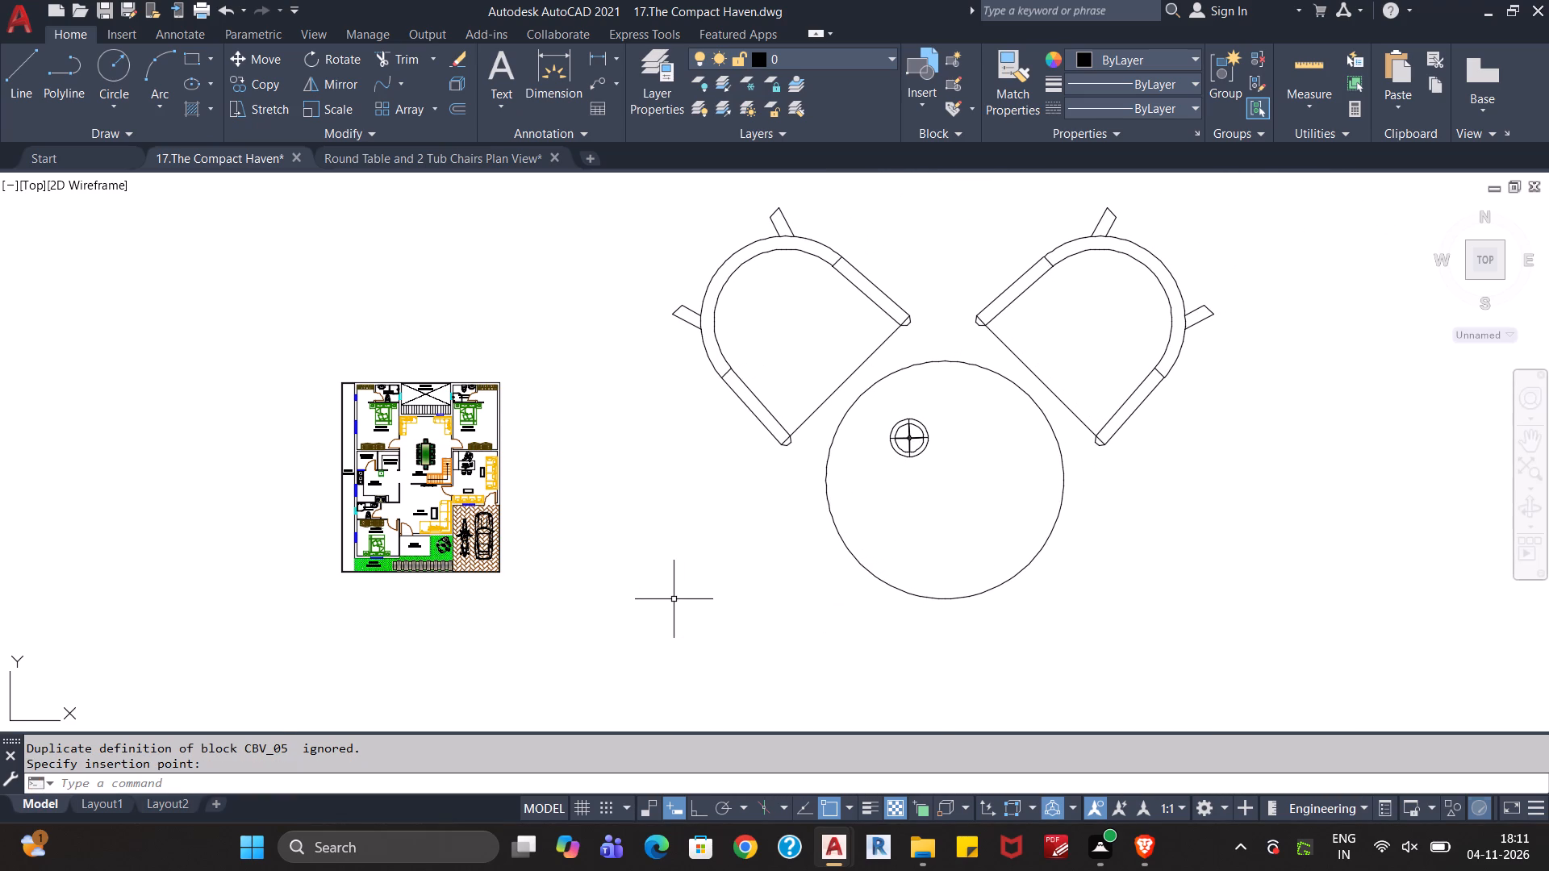
Erase the small round tableware symbol from the pasted round tabletop.
{"action": "left_click", "coordinate": [941, 408]}
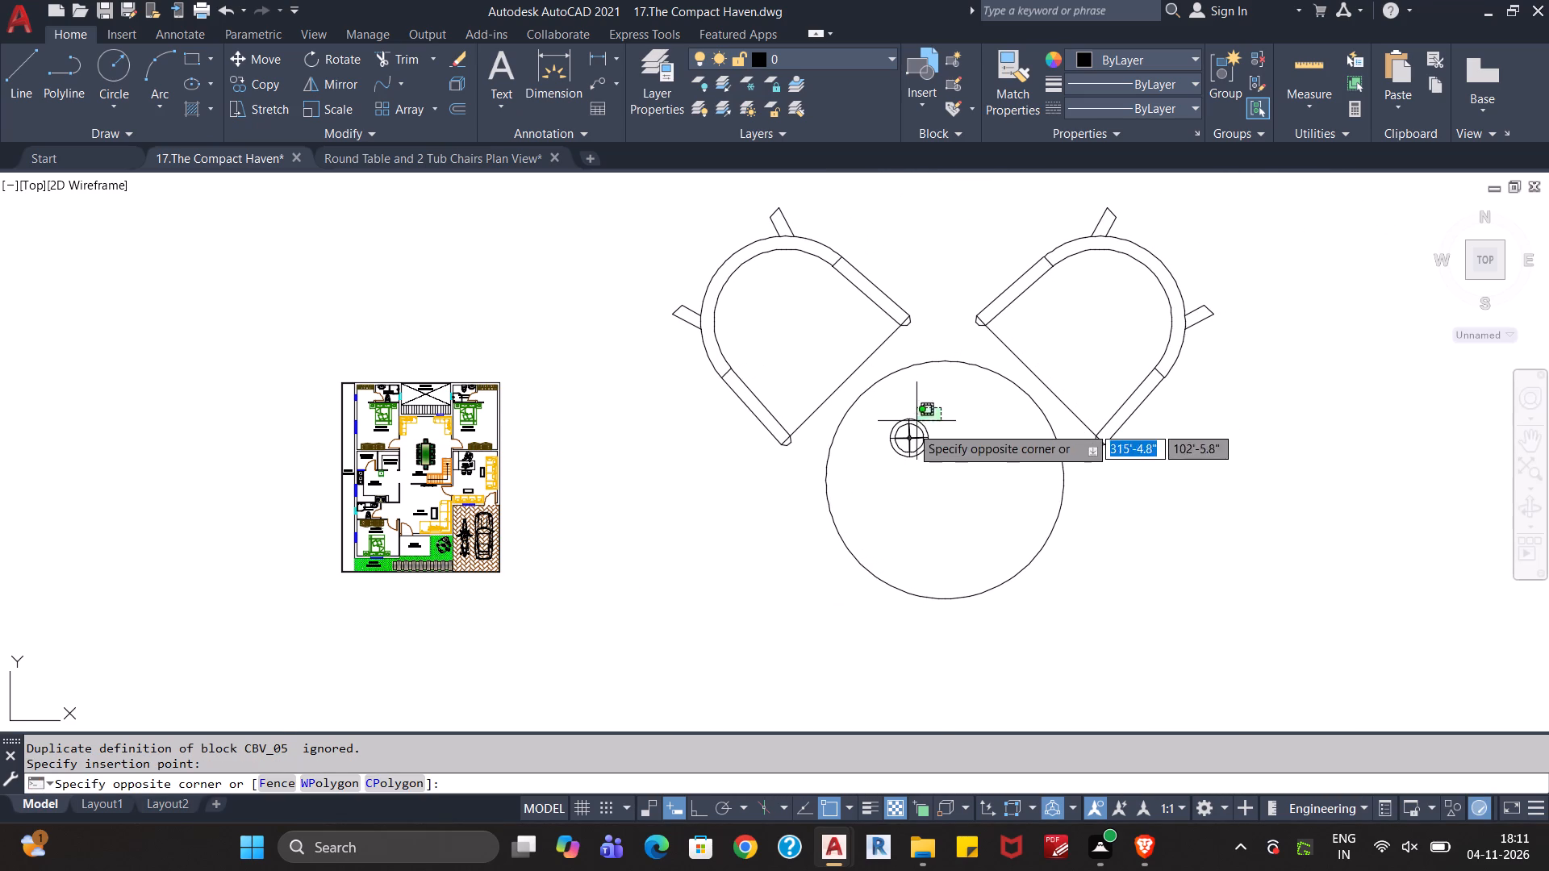
{"action": "left_click", "coordinate": [882, 485]}
{"action": "key", "text": "Delete"}
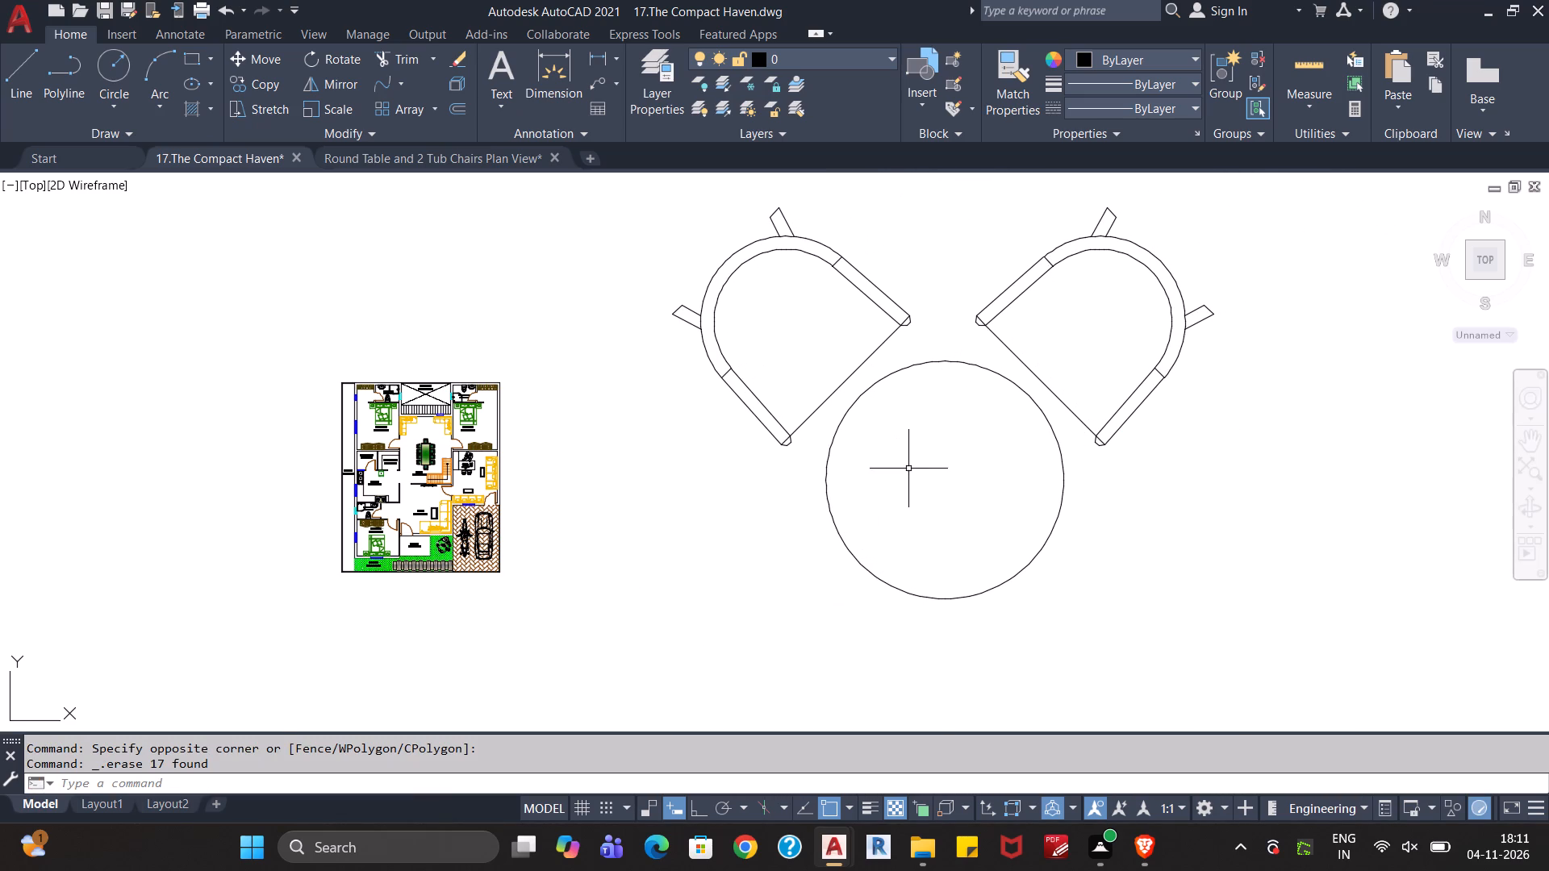
Close the Round Table and 2 Tub Chairs Plan View drawing.
{"action": "left_click", "coordinate": [557, 161]}
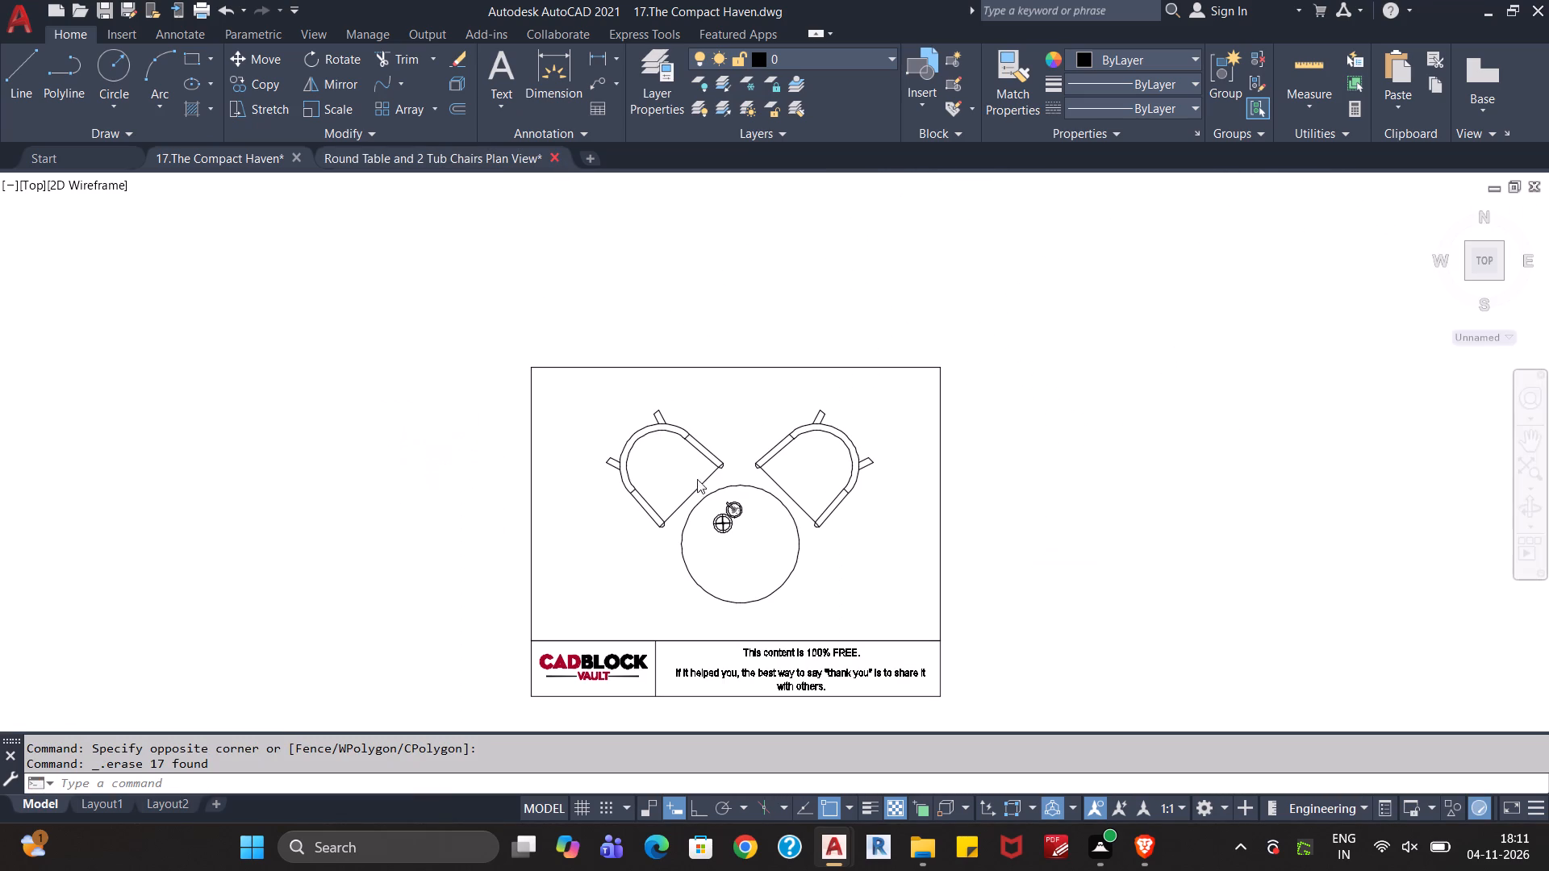
{"action": "left_click", "coordinate": [845, 465]}
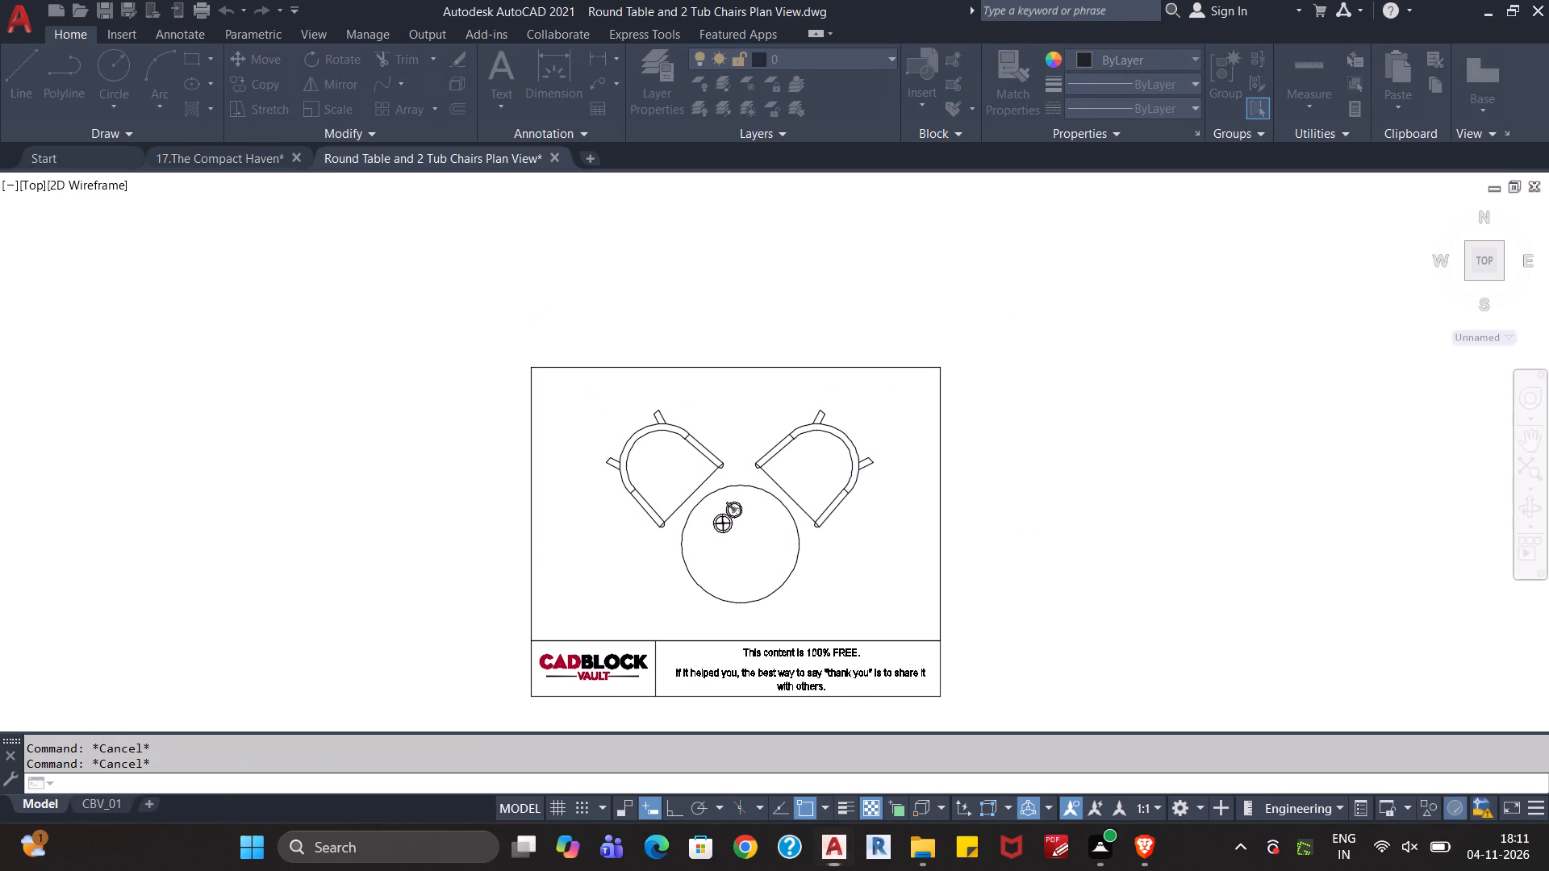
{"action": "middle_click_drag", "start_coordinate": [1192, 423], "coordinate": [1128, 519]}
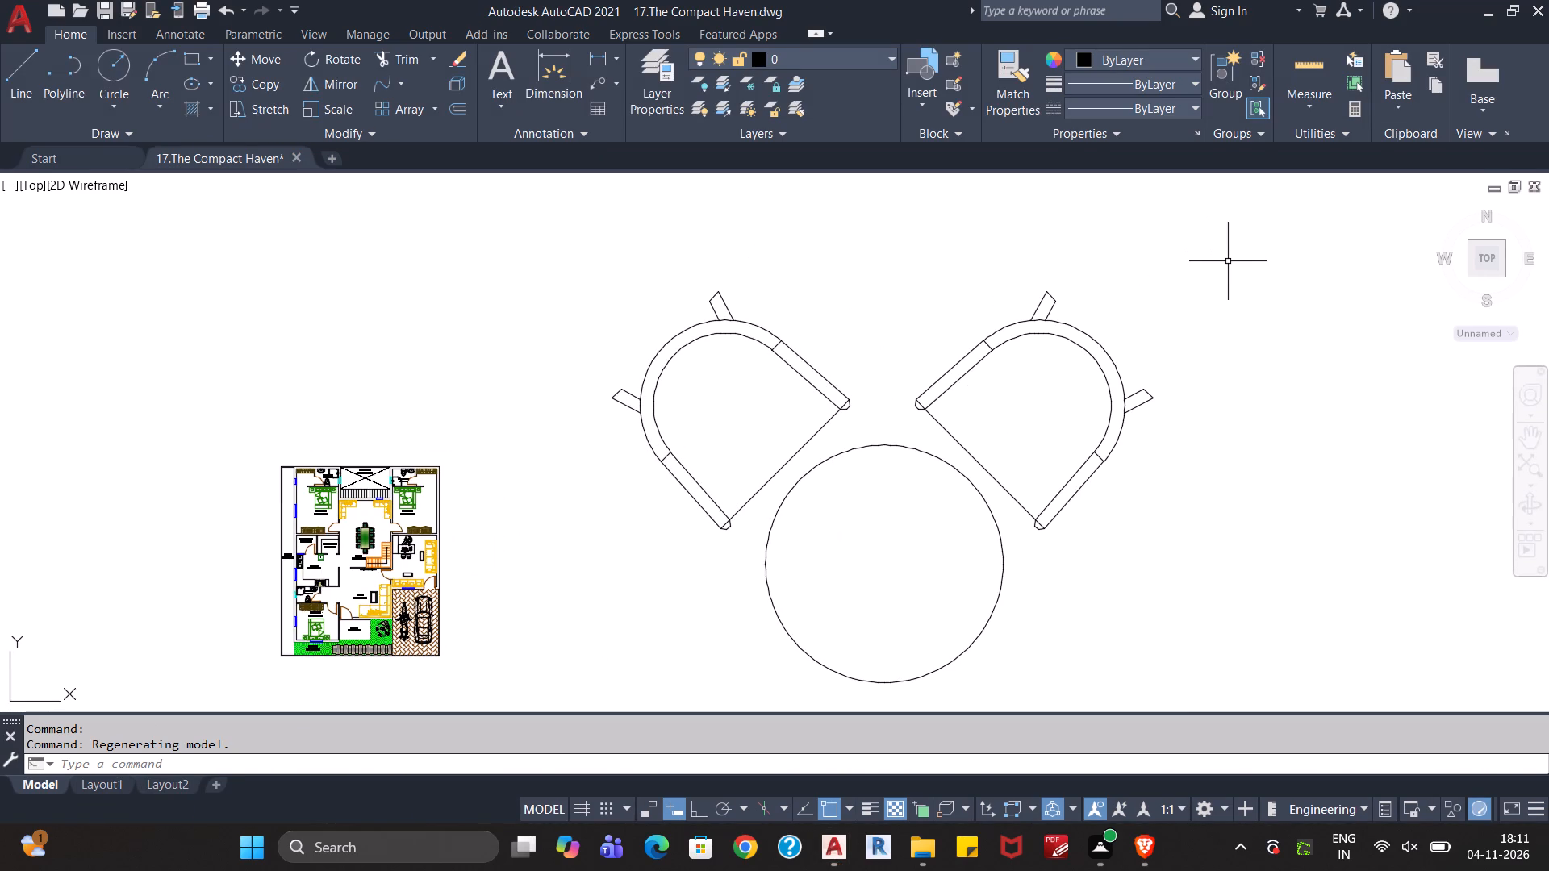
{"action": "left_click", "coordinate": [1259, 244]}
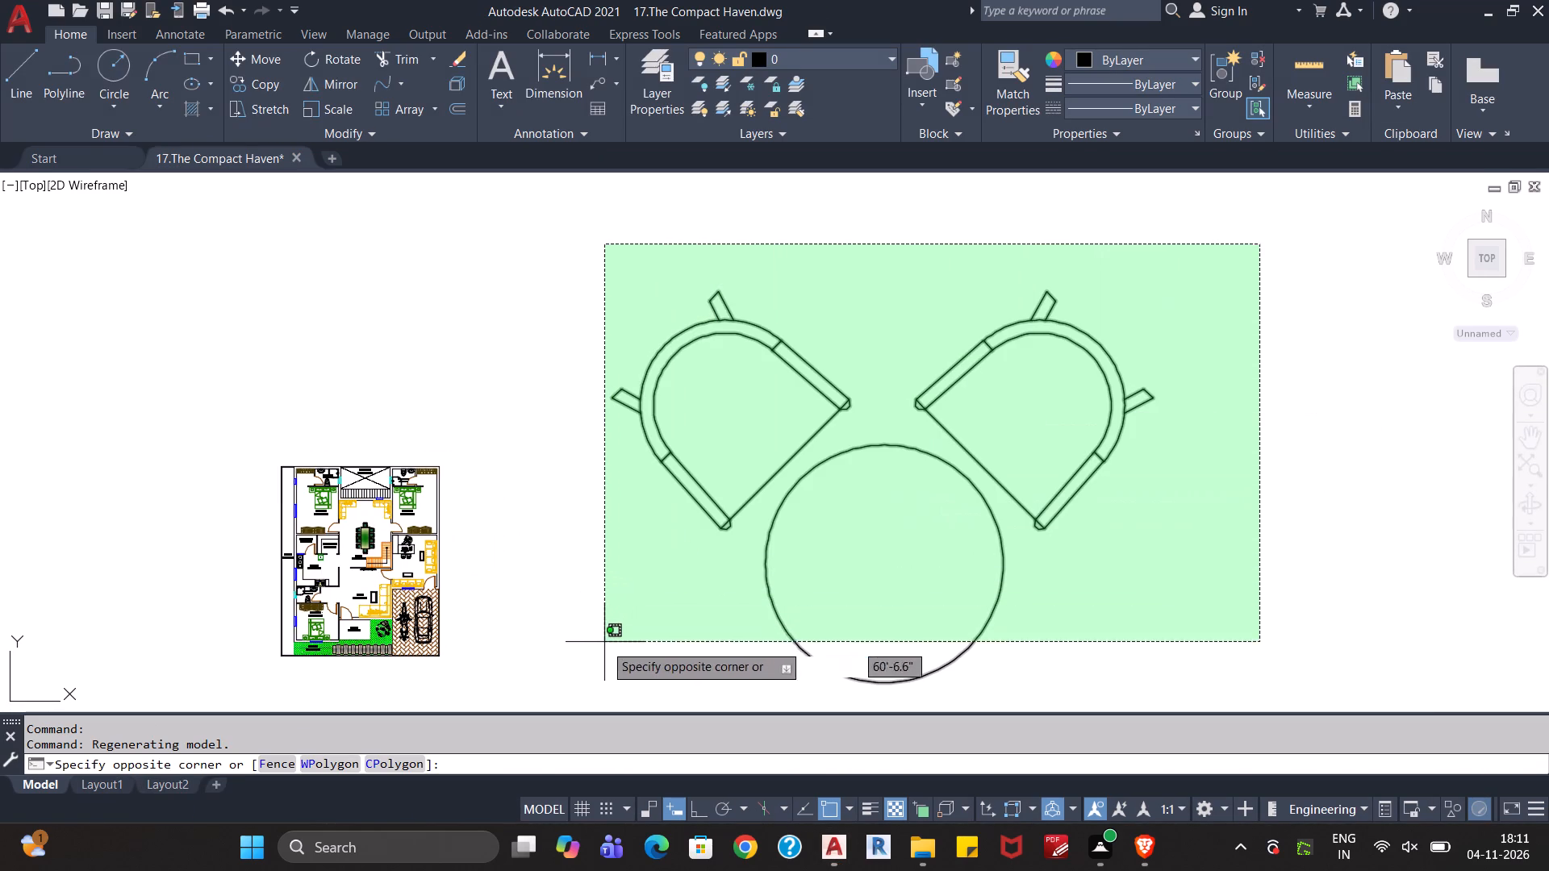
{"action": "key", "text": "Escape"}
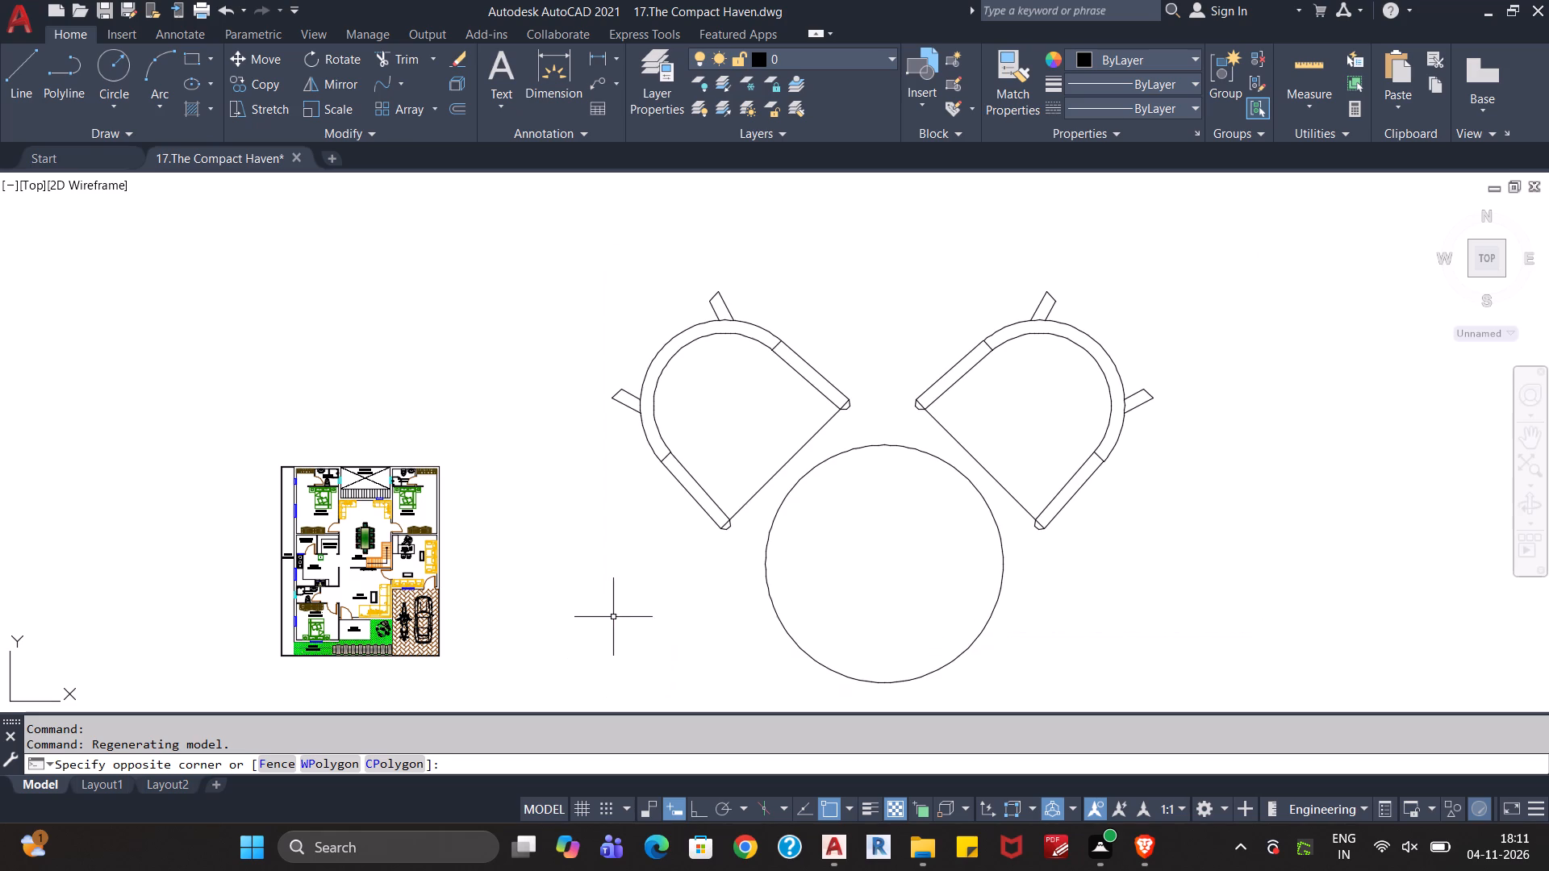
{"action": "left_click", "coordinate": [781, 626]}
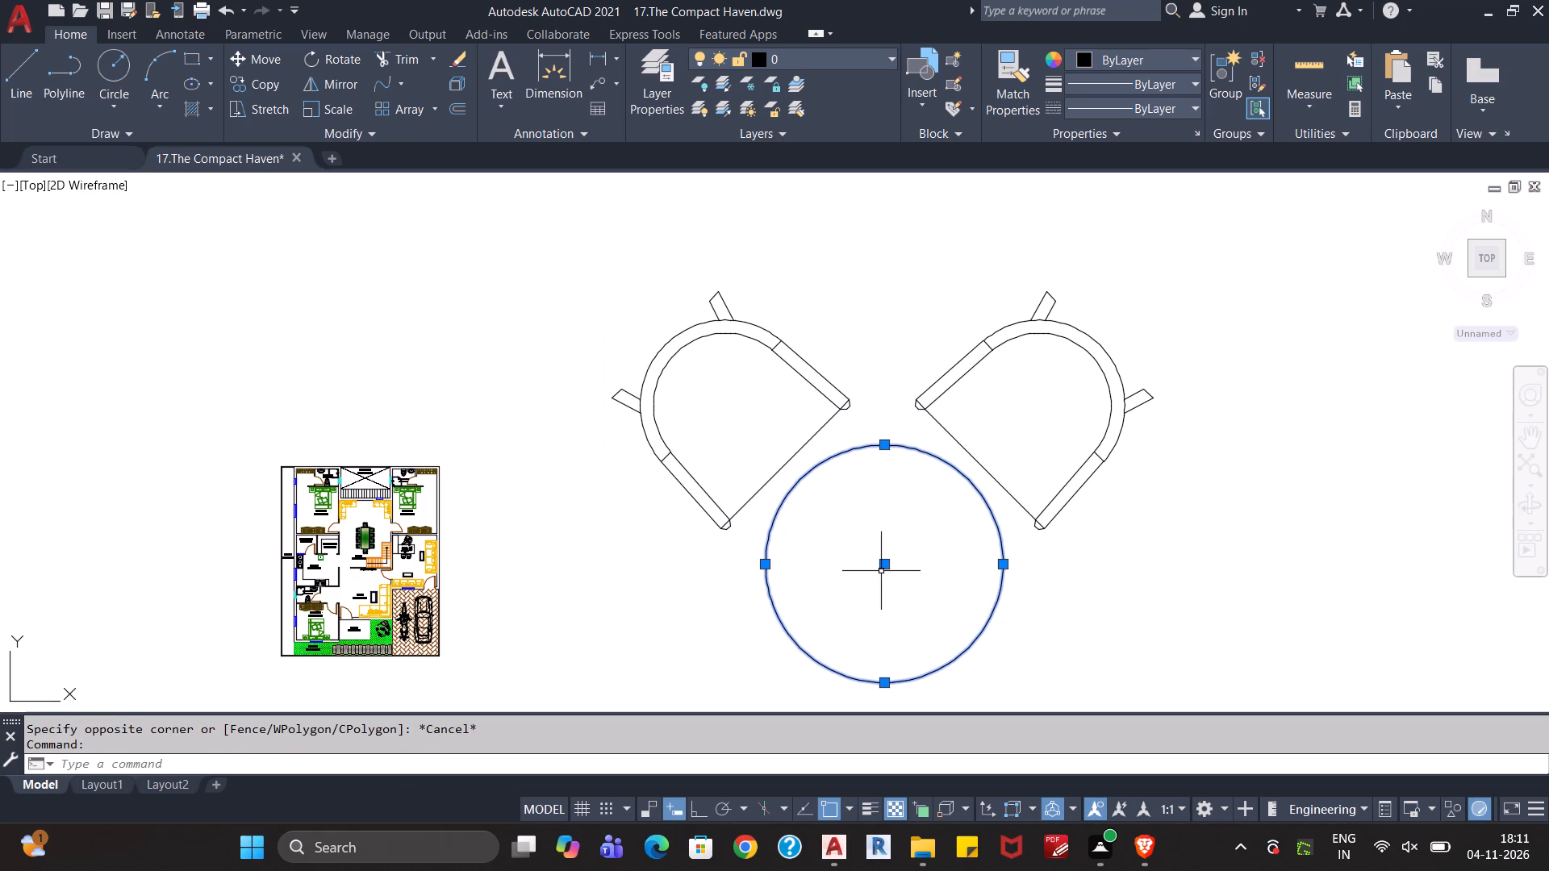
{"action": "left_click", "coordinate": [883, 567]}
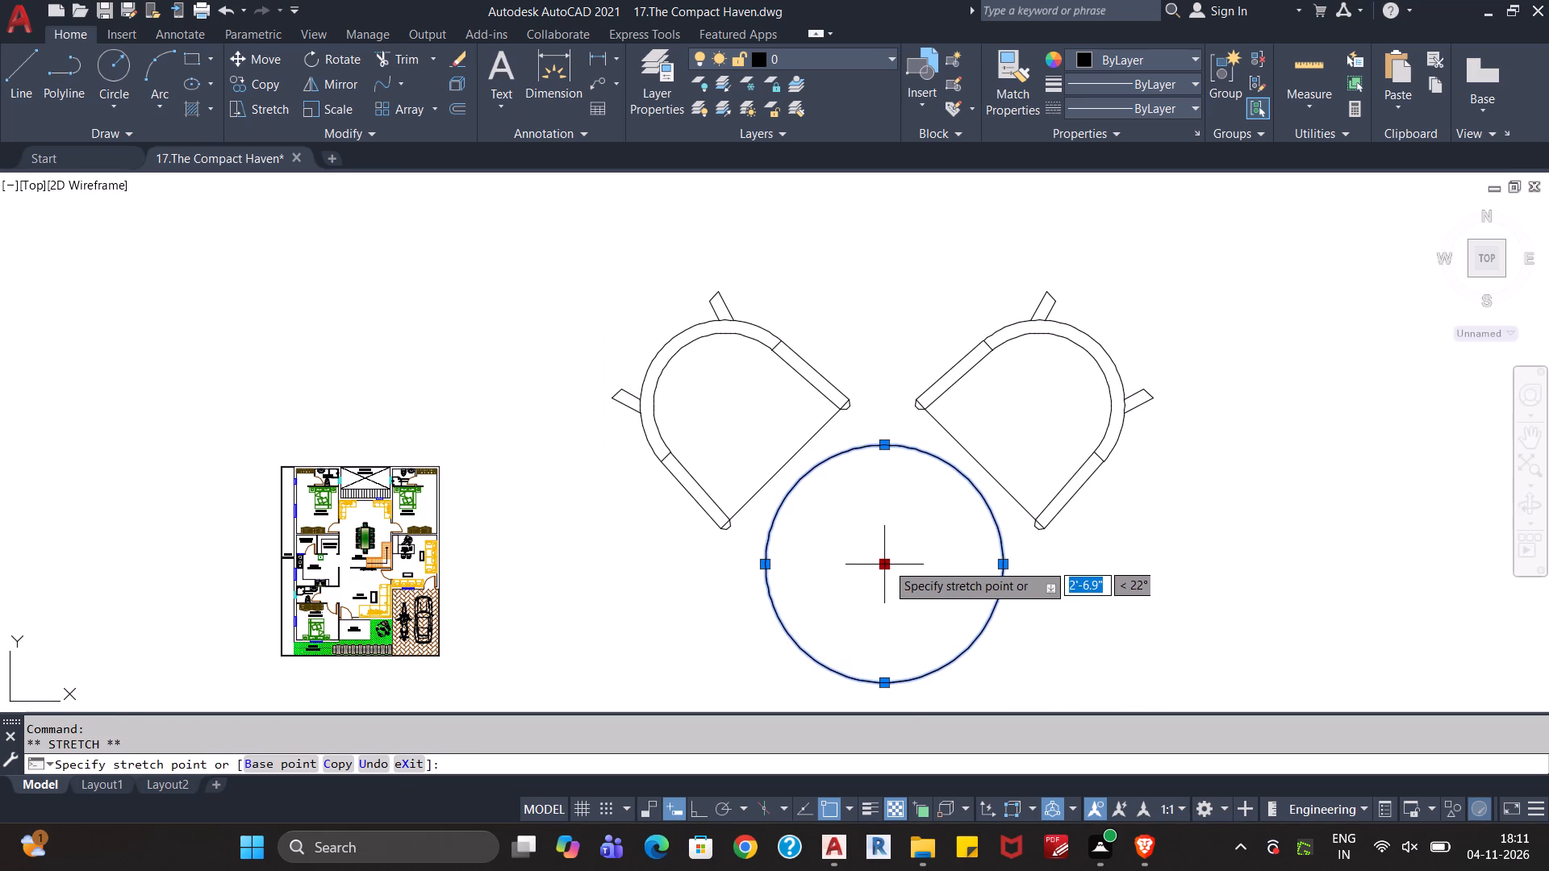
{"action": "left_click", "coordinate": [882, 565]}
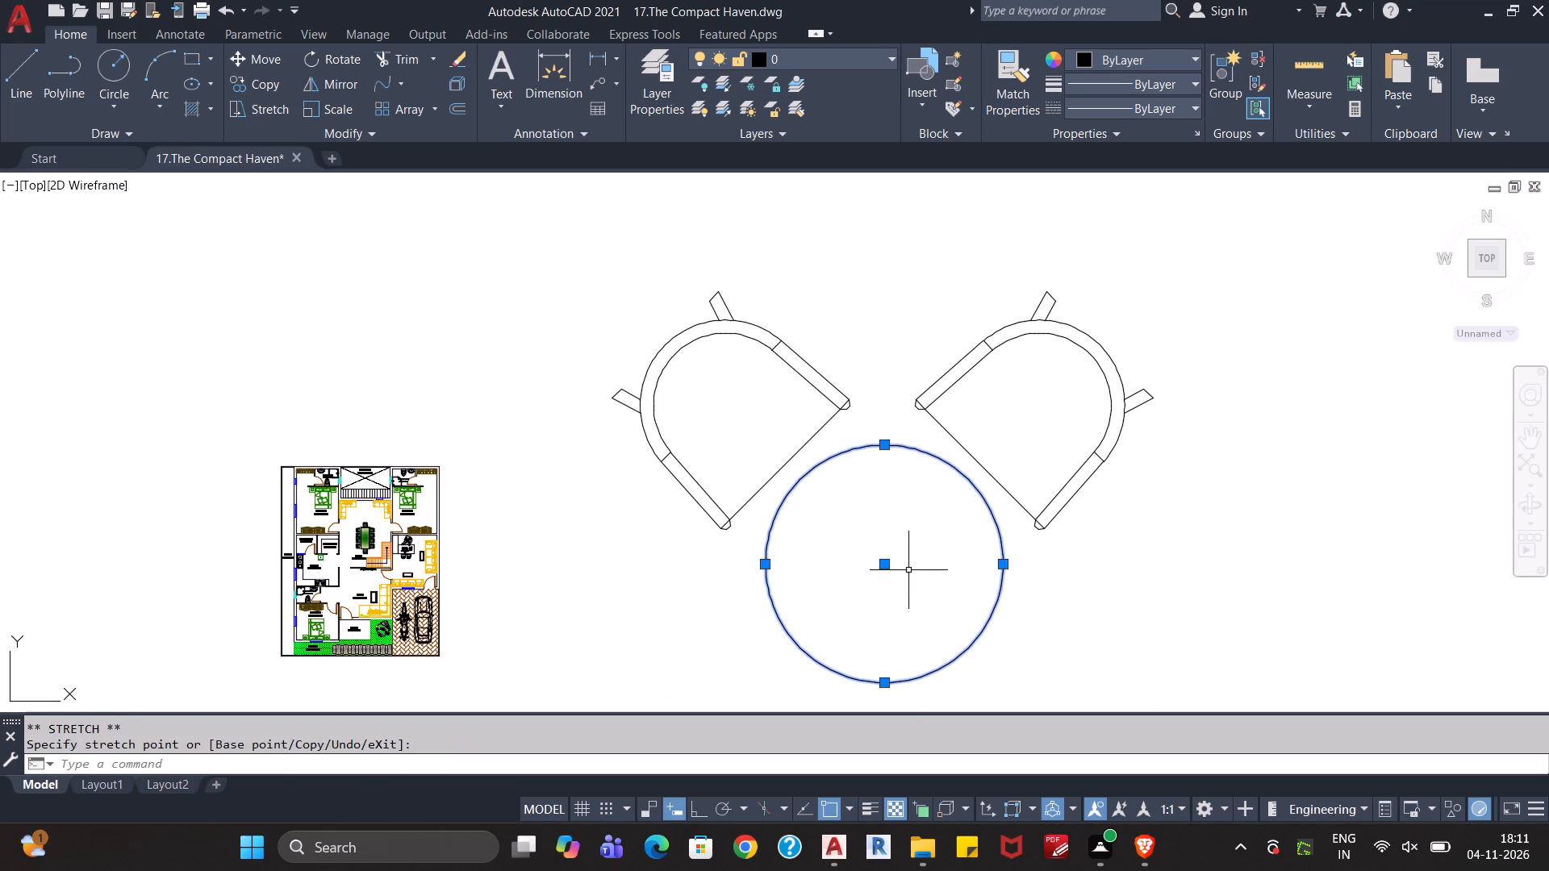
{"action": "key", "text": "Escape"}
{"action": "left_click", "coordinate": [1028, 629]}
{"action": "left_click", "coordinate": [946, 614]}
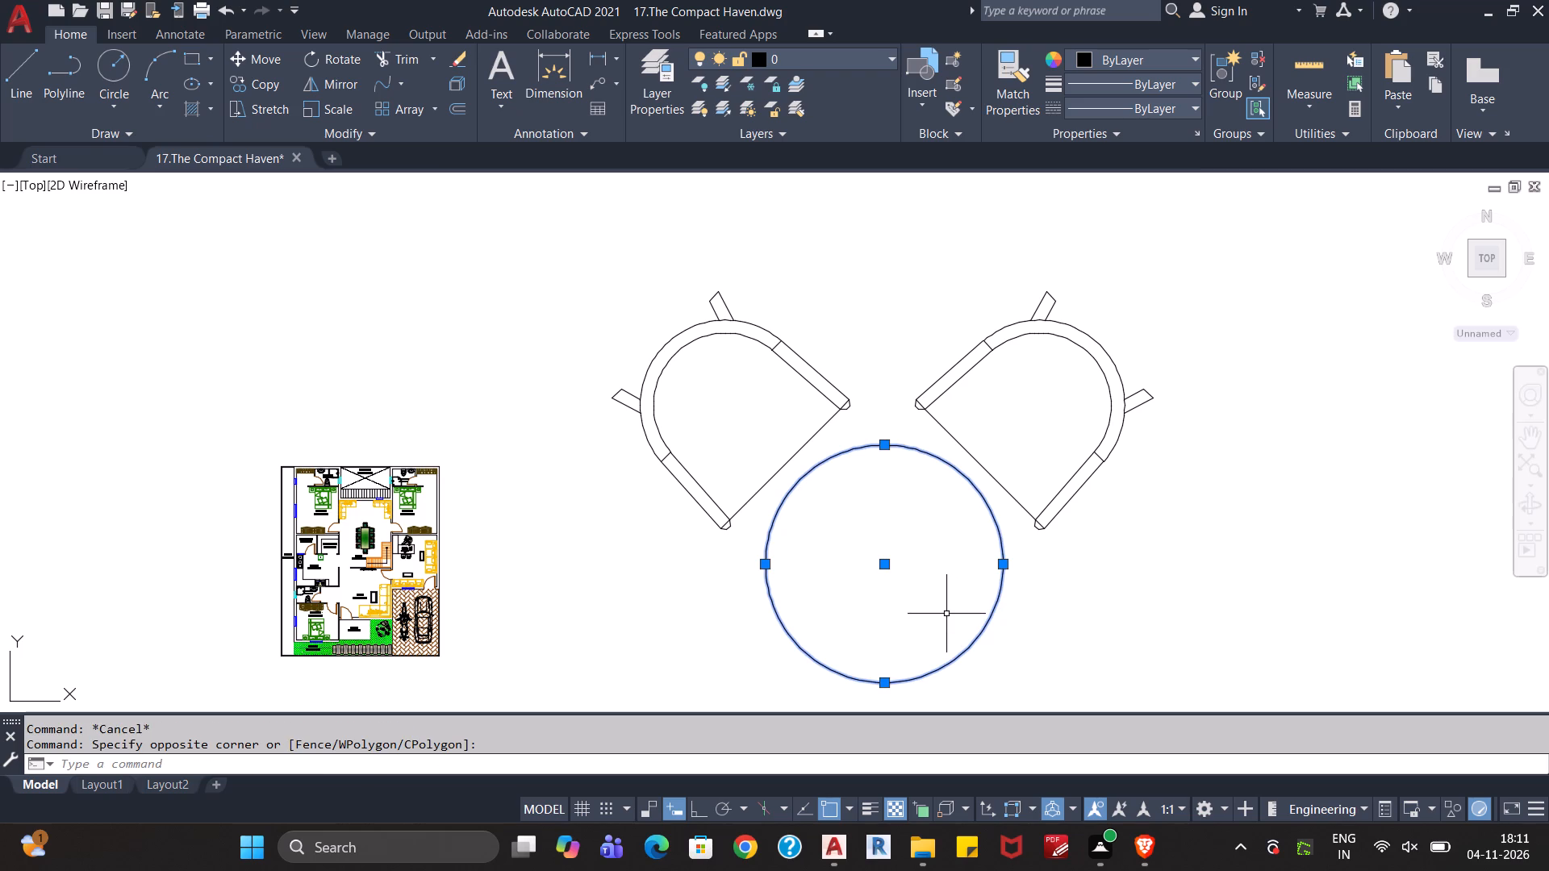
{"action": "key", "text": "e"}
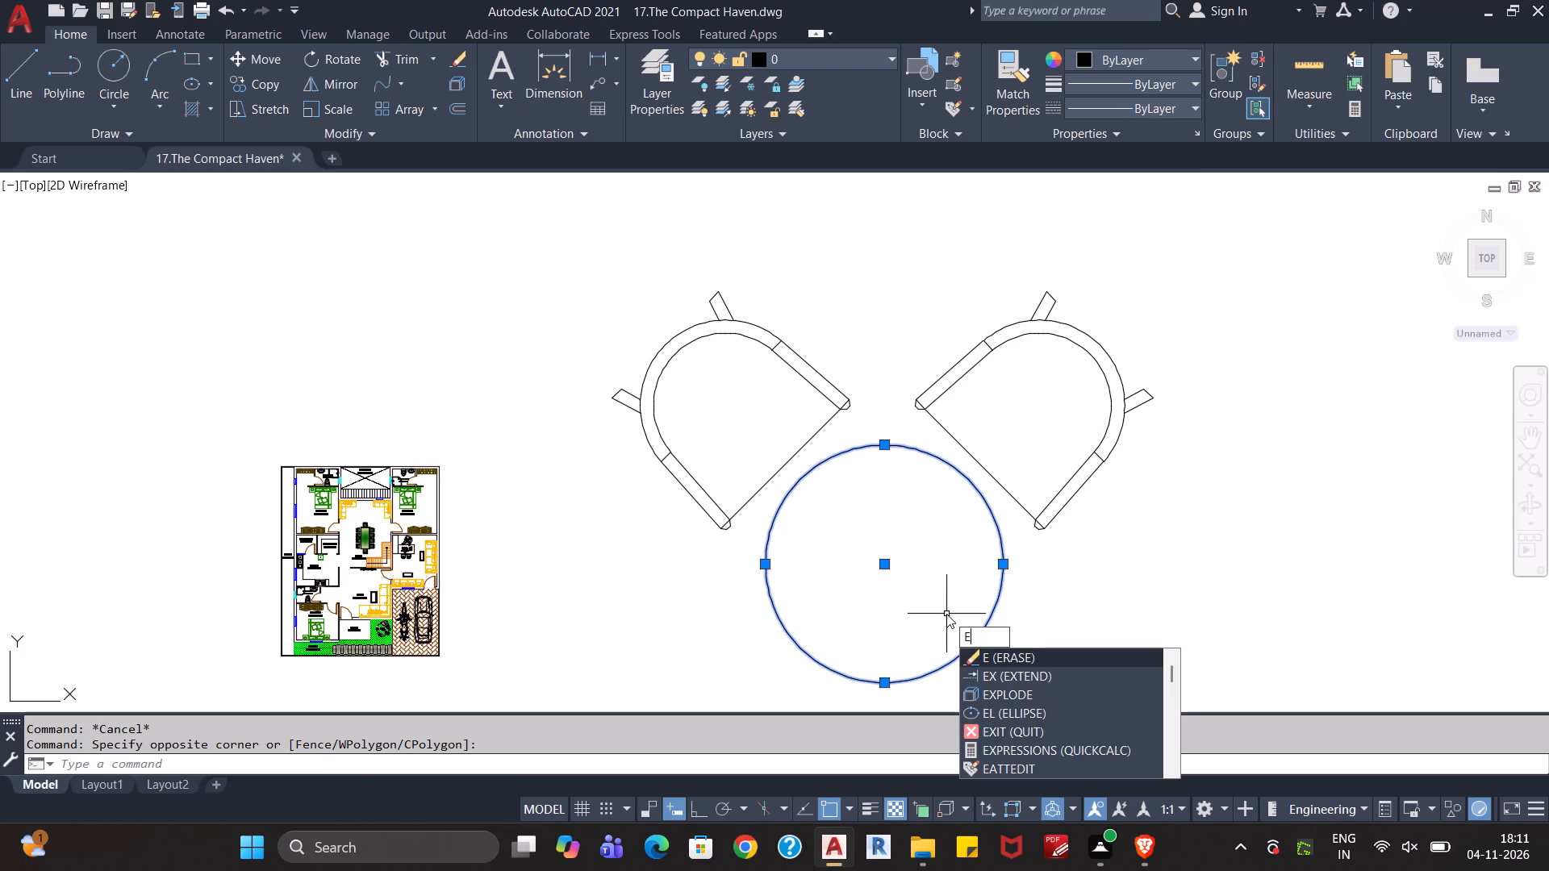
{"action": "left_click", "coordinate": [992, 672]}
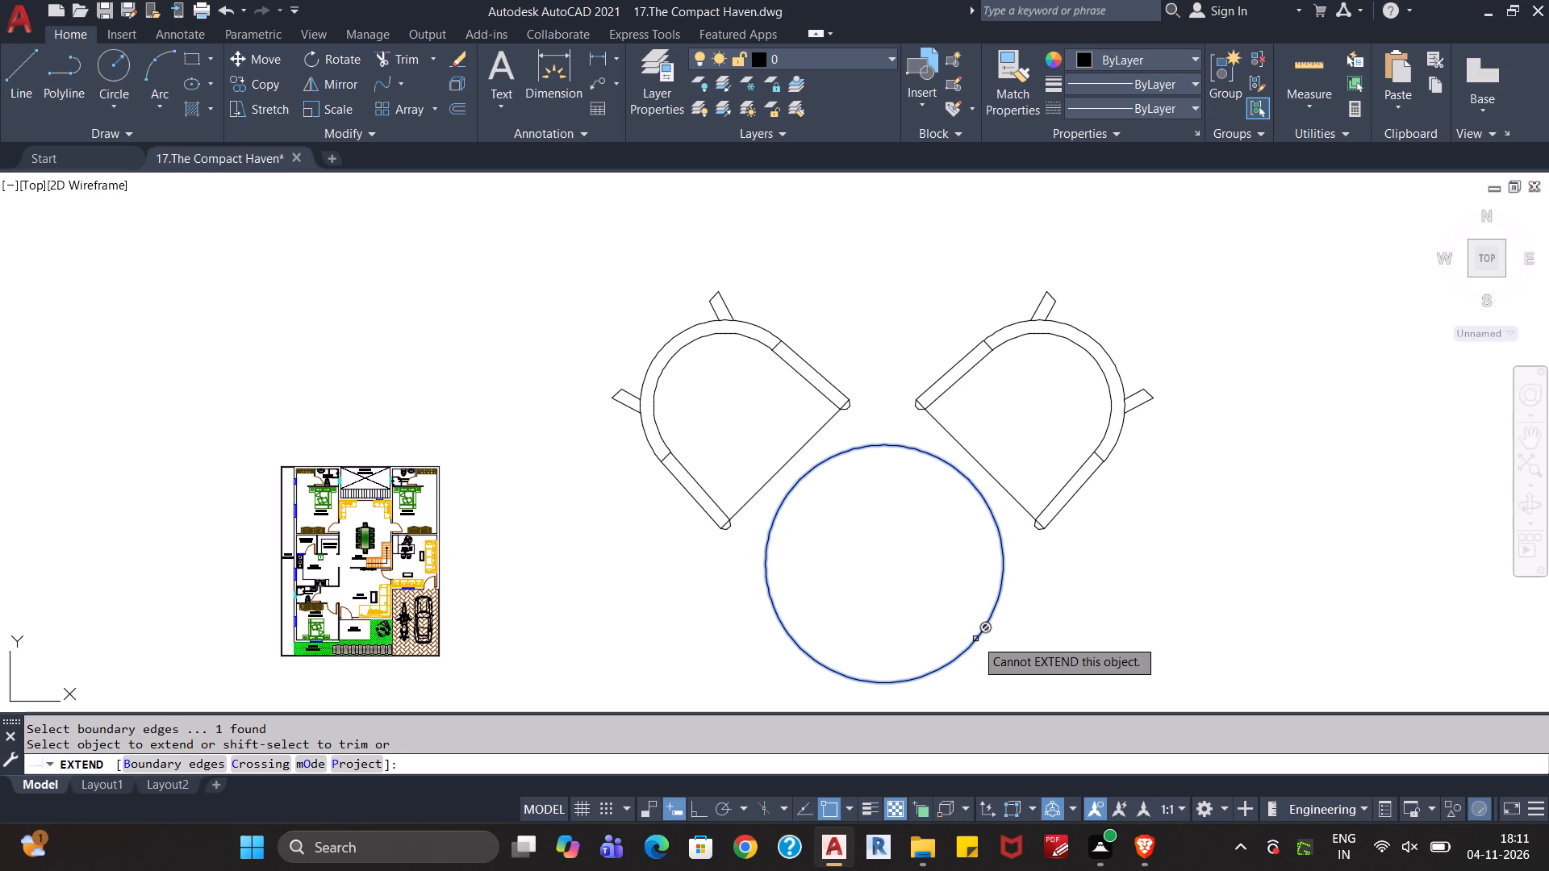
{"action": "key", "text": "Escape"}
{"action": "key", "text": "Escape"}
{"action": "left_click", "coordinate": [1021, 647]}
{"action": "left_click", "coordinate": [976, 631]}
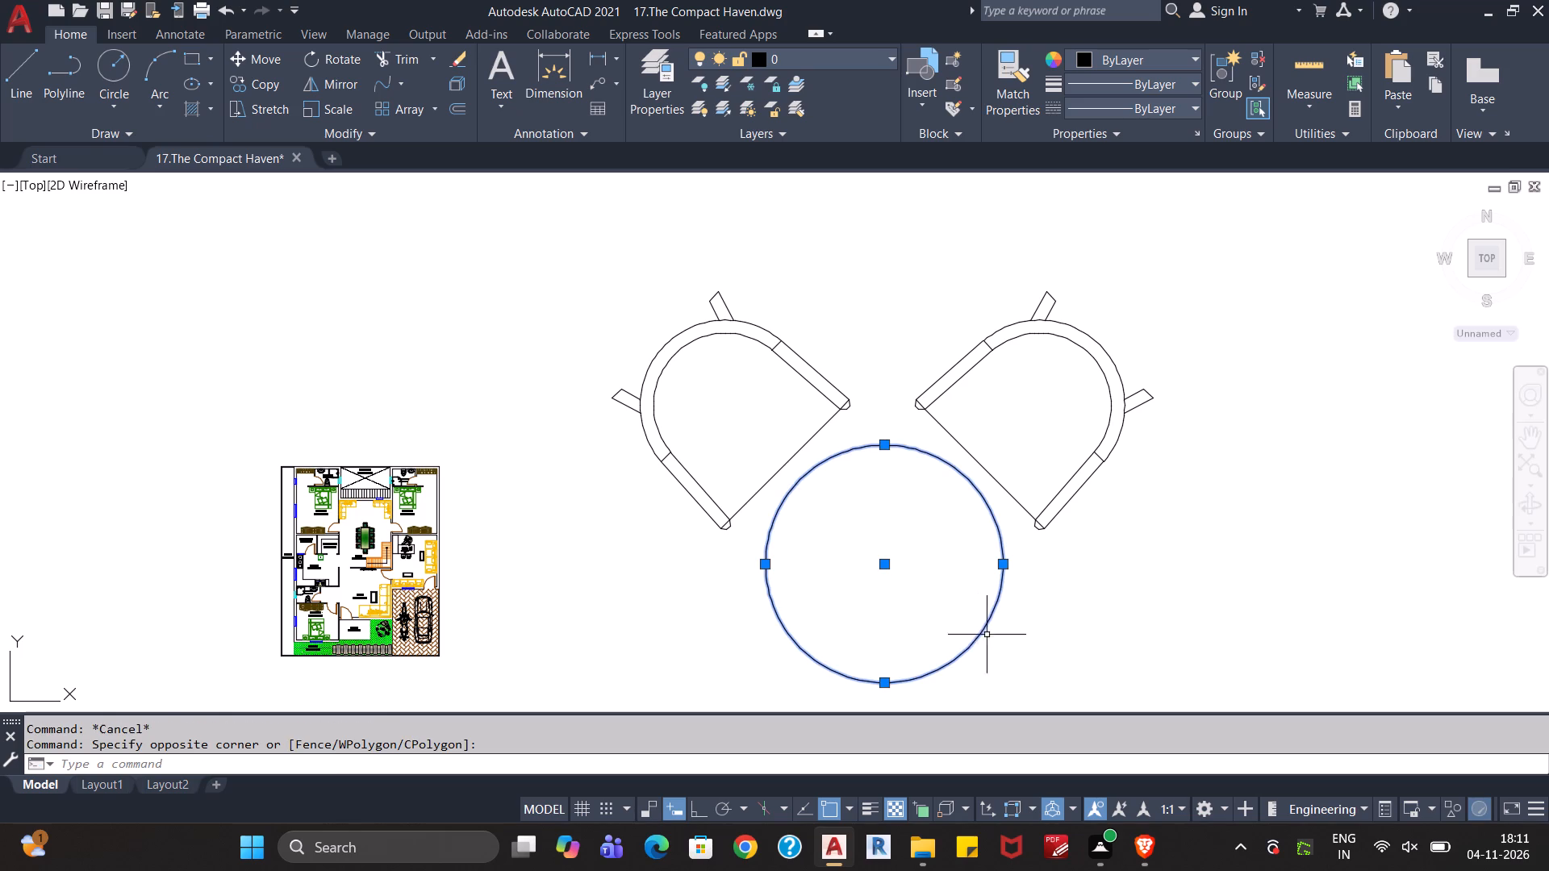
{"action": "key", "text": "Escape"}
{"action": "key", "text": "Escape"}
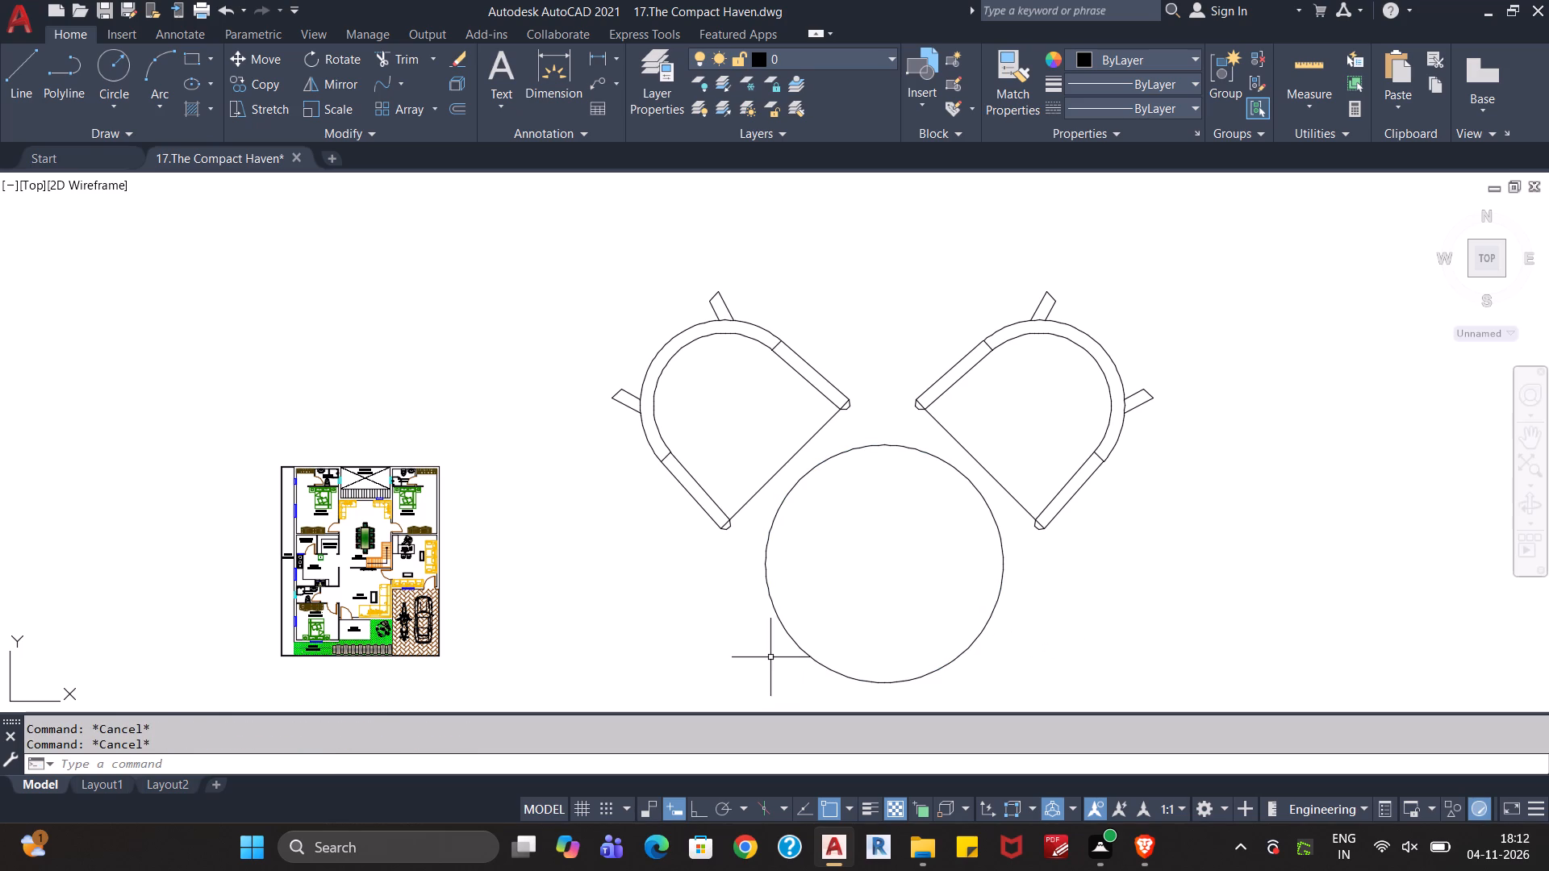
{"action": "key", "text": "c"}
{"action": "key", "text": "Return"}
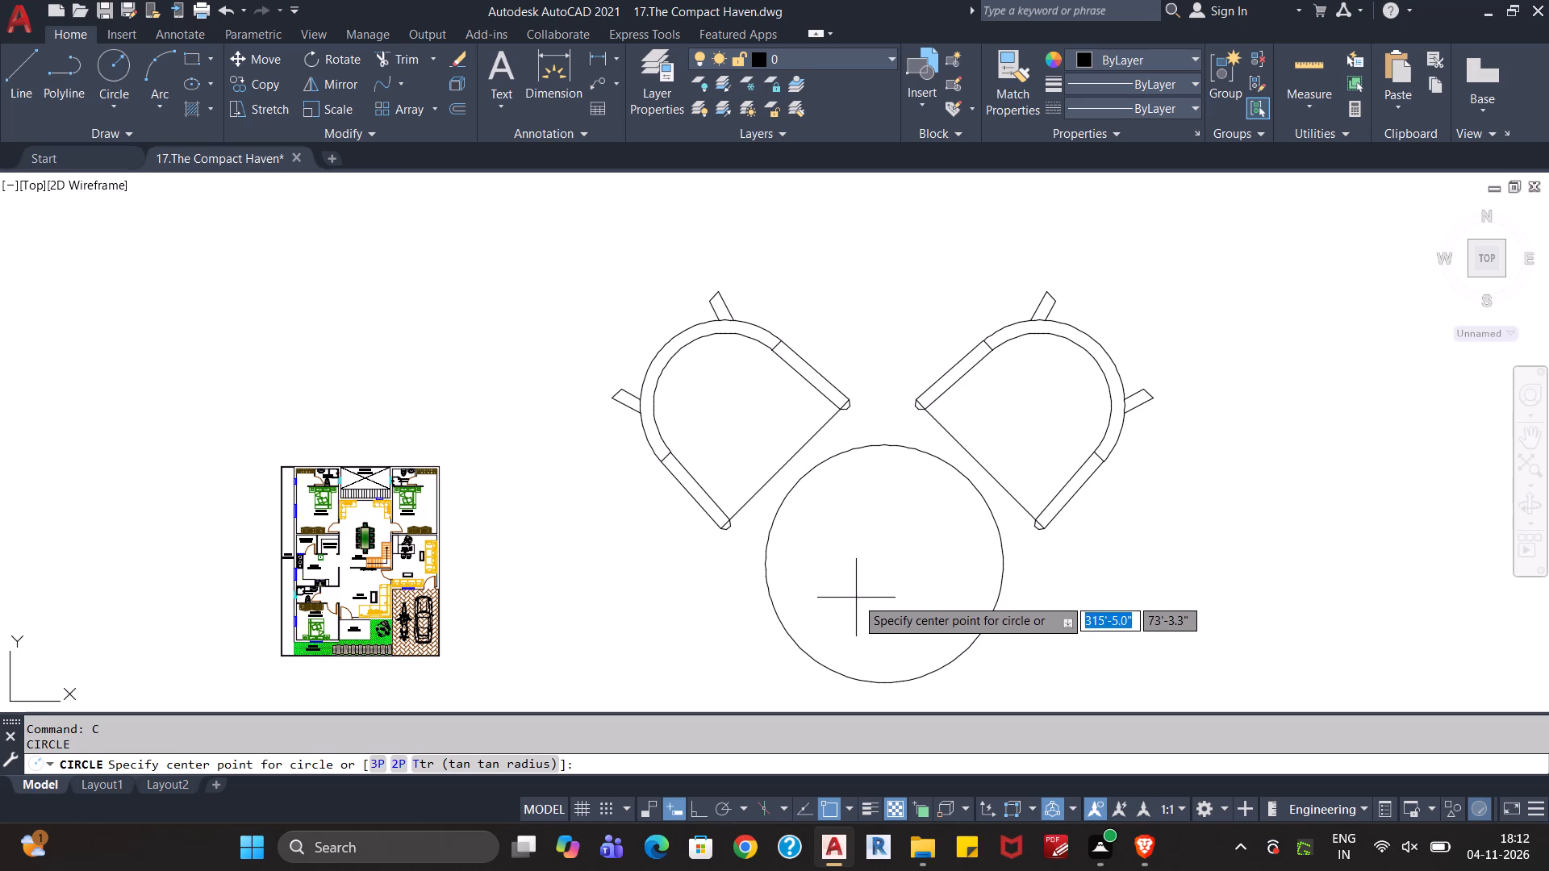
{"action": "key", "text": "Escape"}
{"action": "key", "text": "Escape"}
Offset the round tabletop circle inward by about 12 feet, using a through point.
{"action": "key", "text": "o"}
{"action": "key", "text": "Return"}
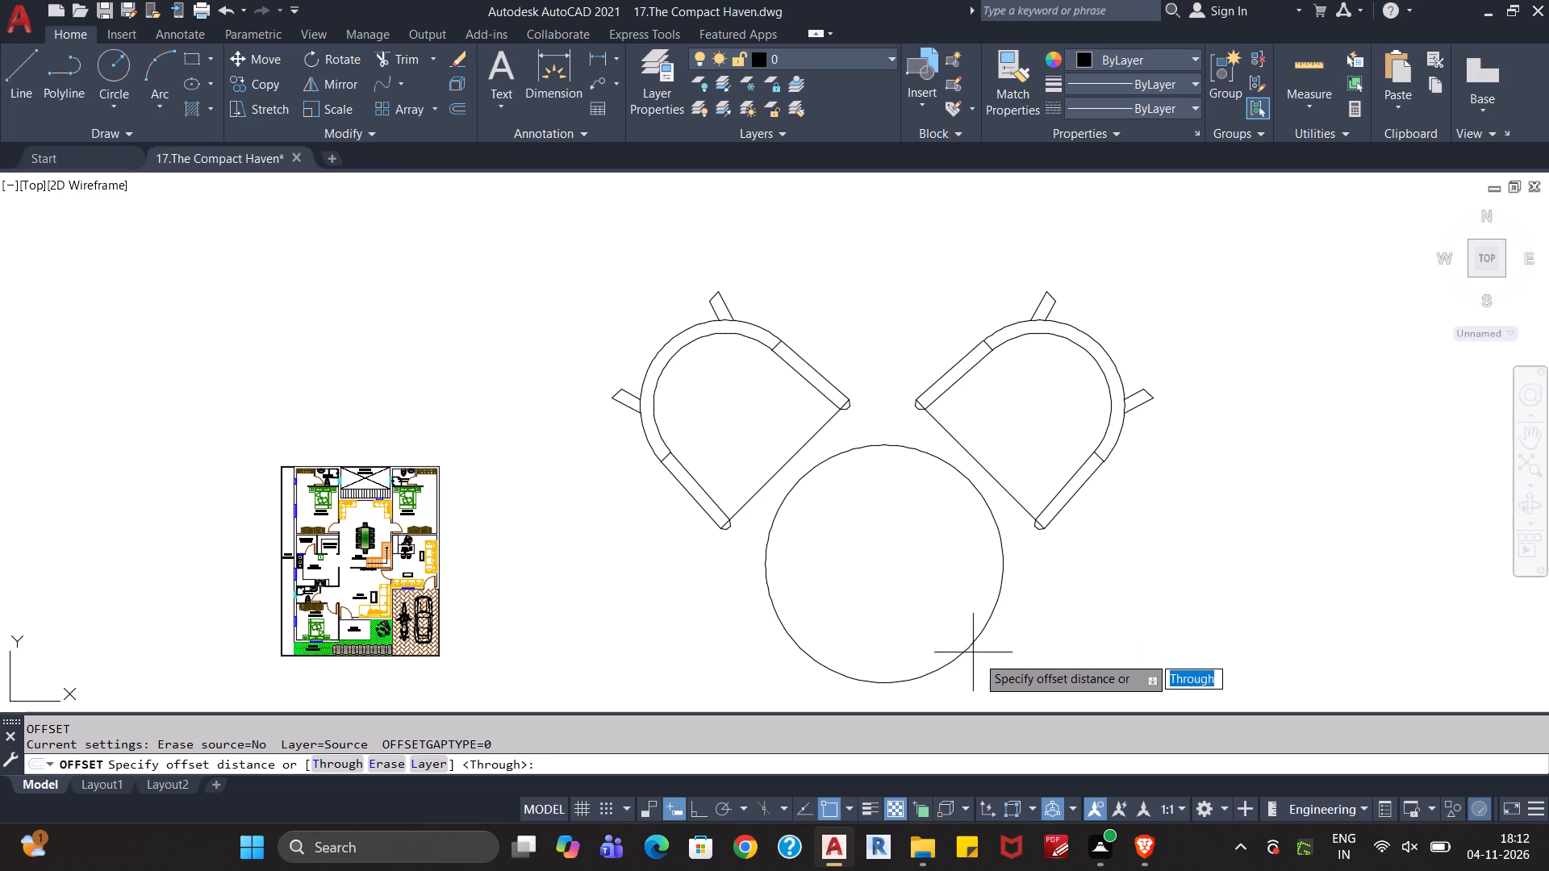
{"action": "middle_click_drag", "start_coordinate": [990, 664], "coordinate": [971, 636]}
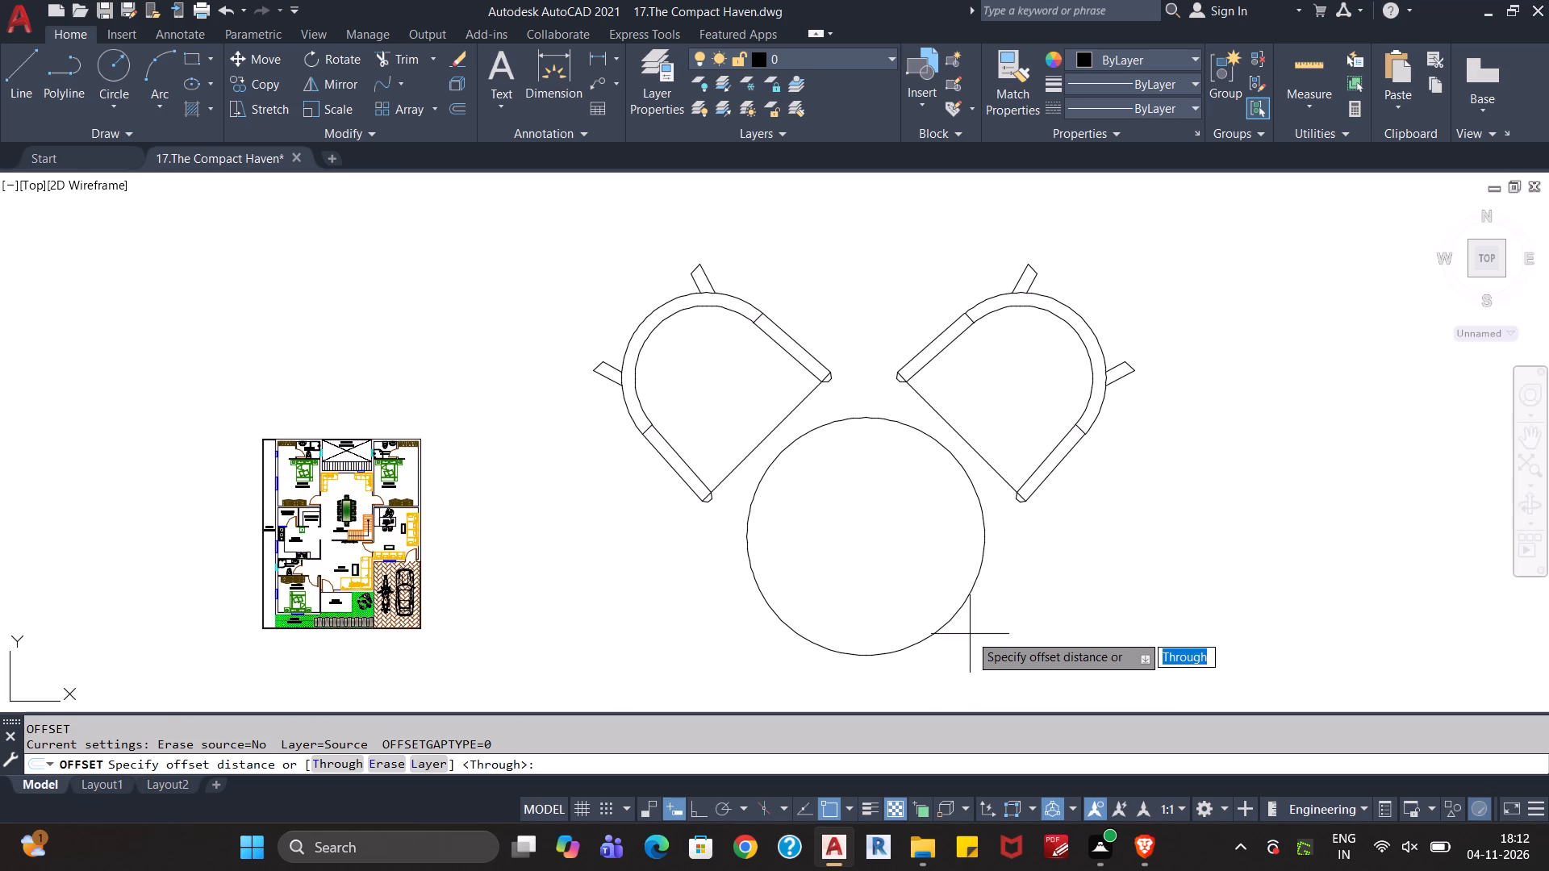
{"action": "key", "text": "Return"}
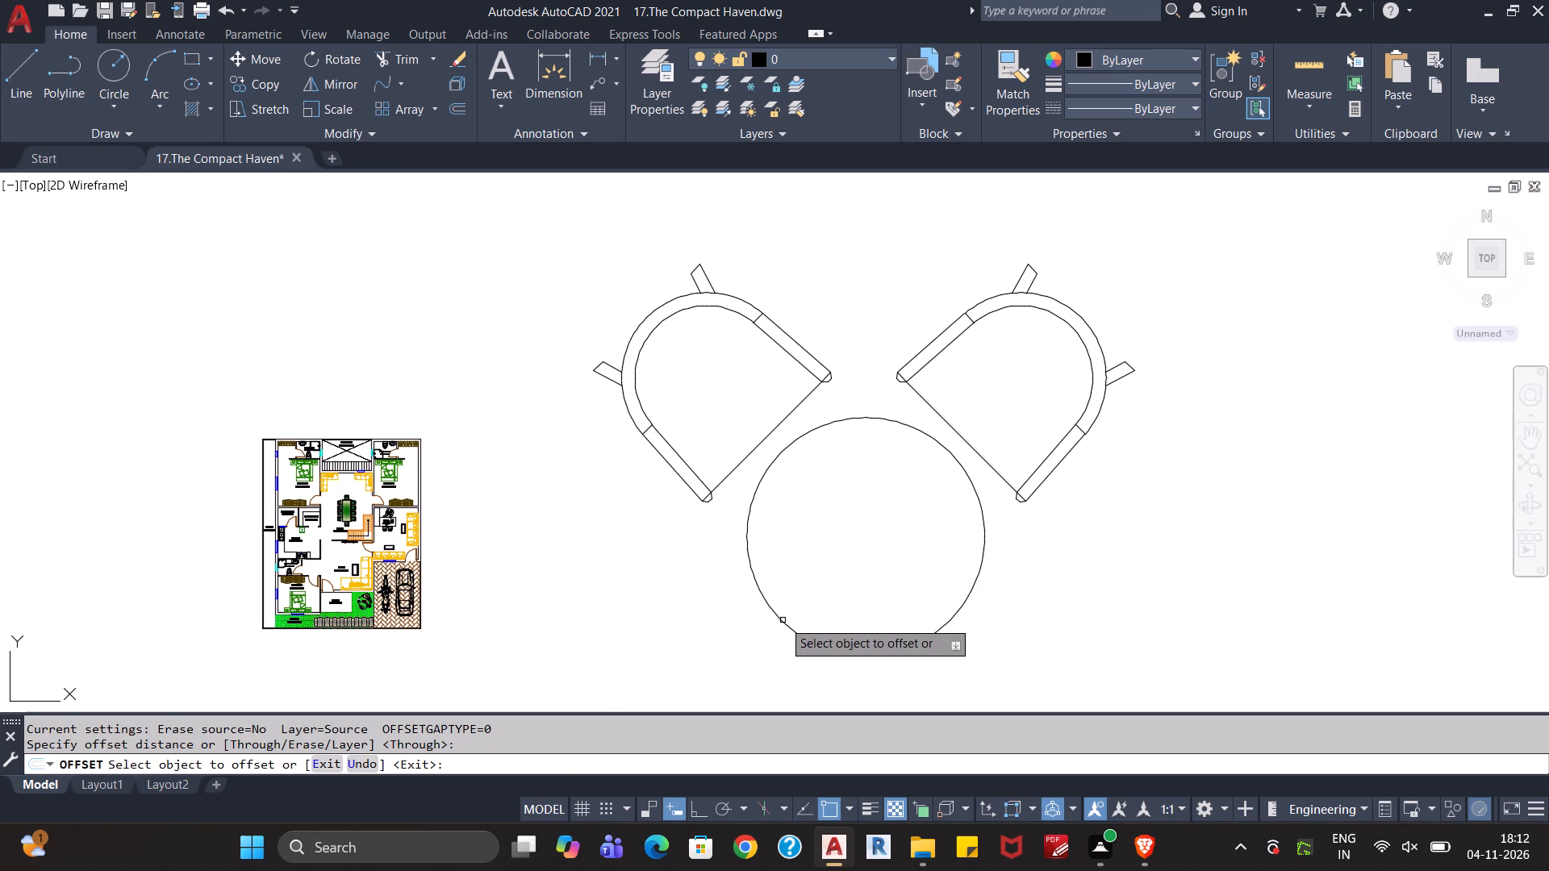
{"action": "left_click", "coordinate": [783, 620]}
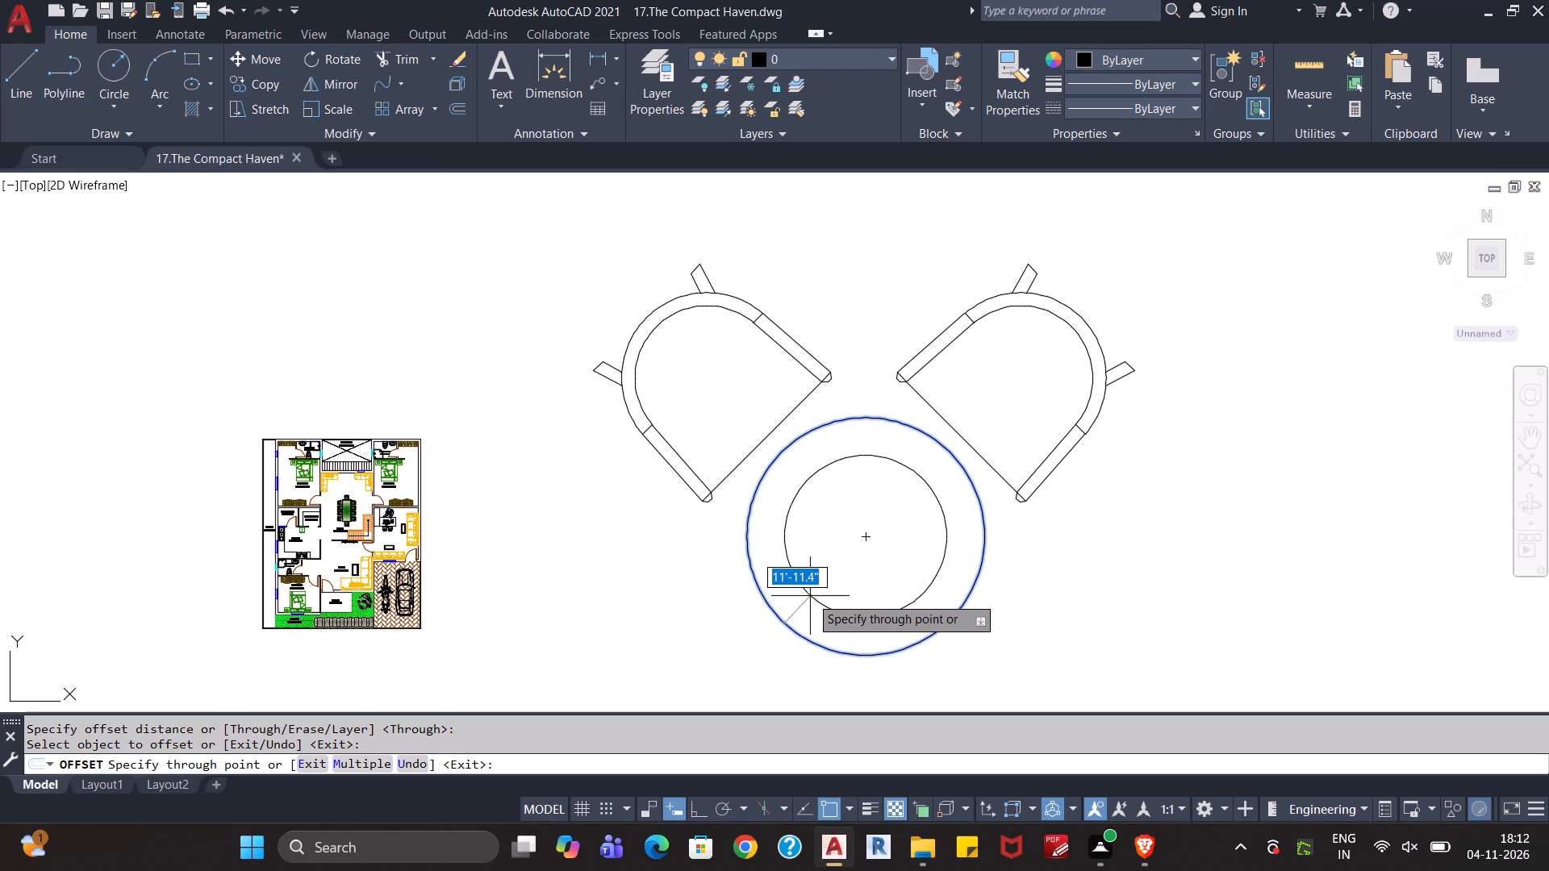
{"action": "left_click", "coordinate": [810, 596]}
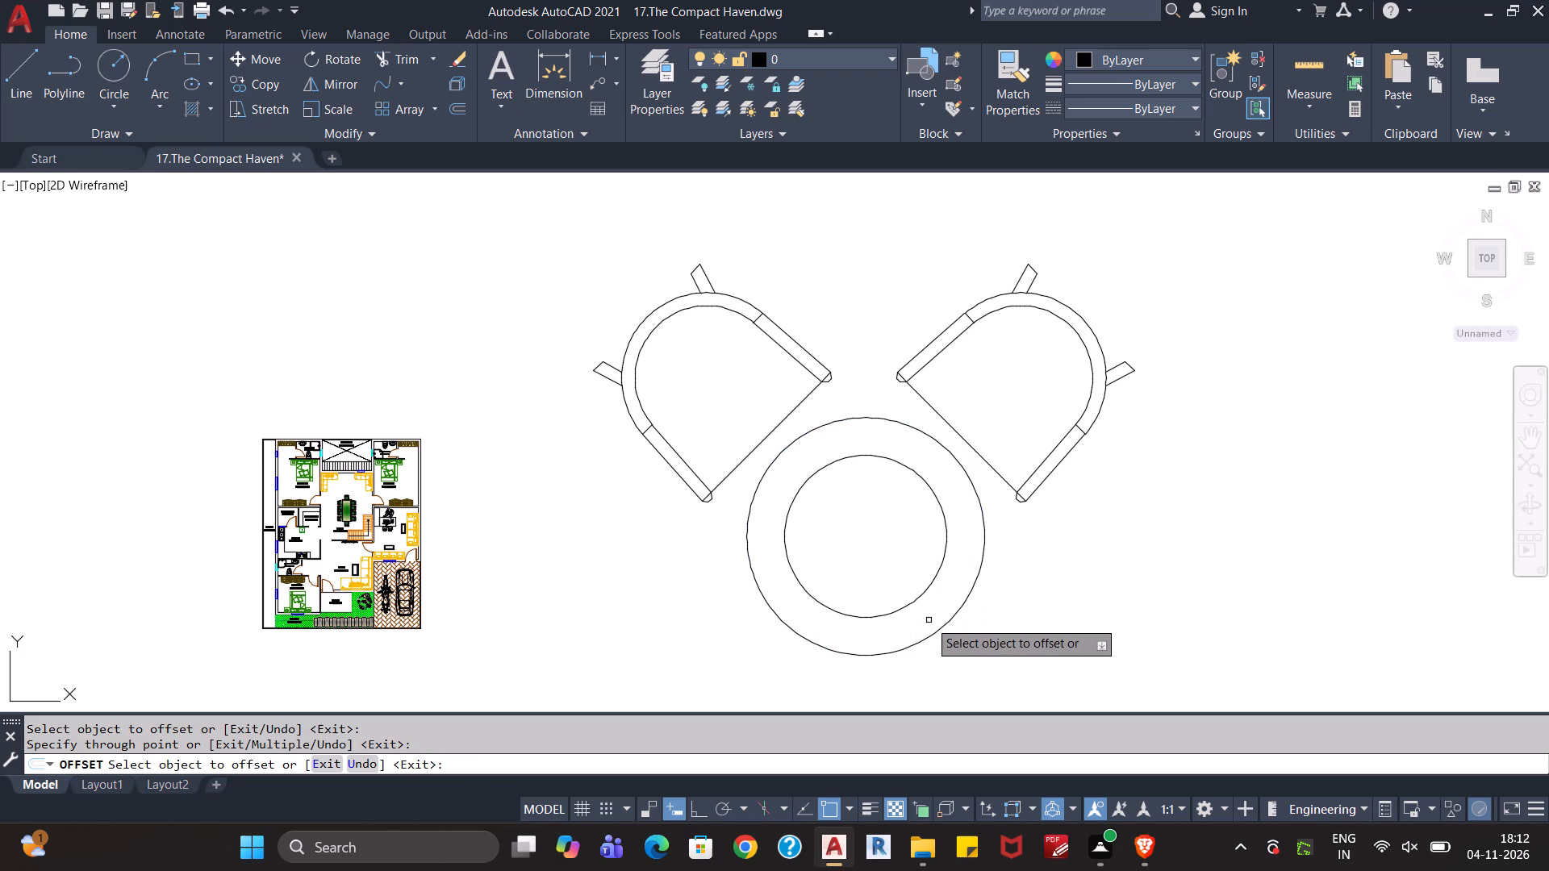
{"action": "key", "text": "Escape"}
{"action": "key", "text": "Escape"}
Delete the outer tabletop circle, keeping only the smaller inner one.
{"action": "left_click", "coordinate": [958, 615]}
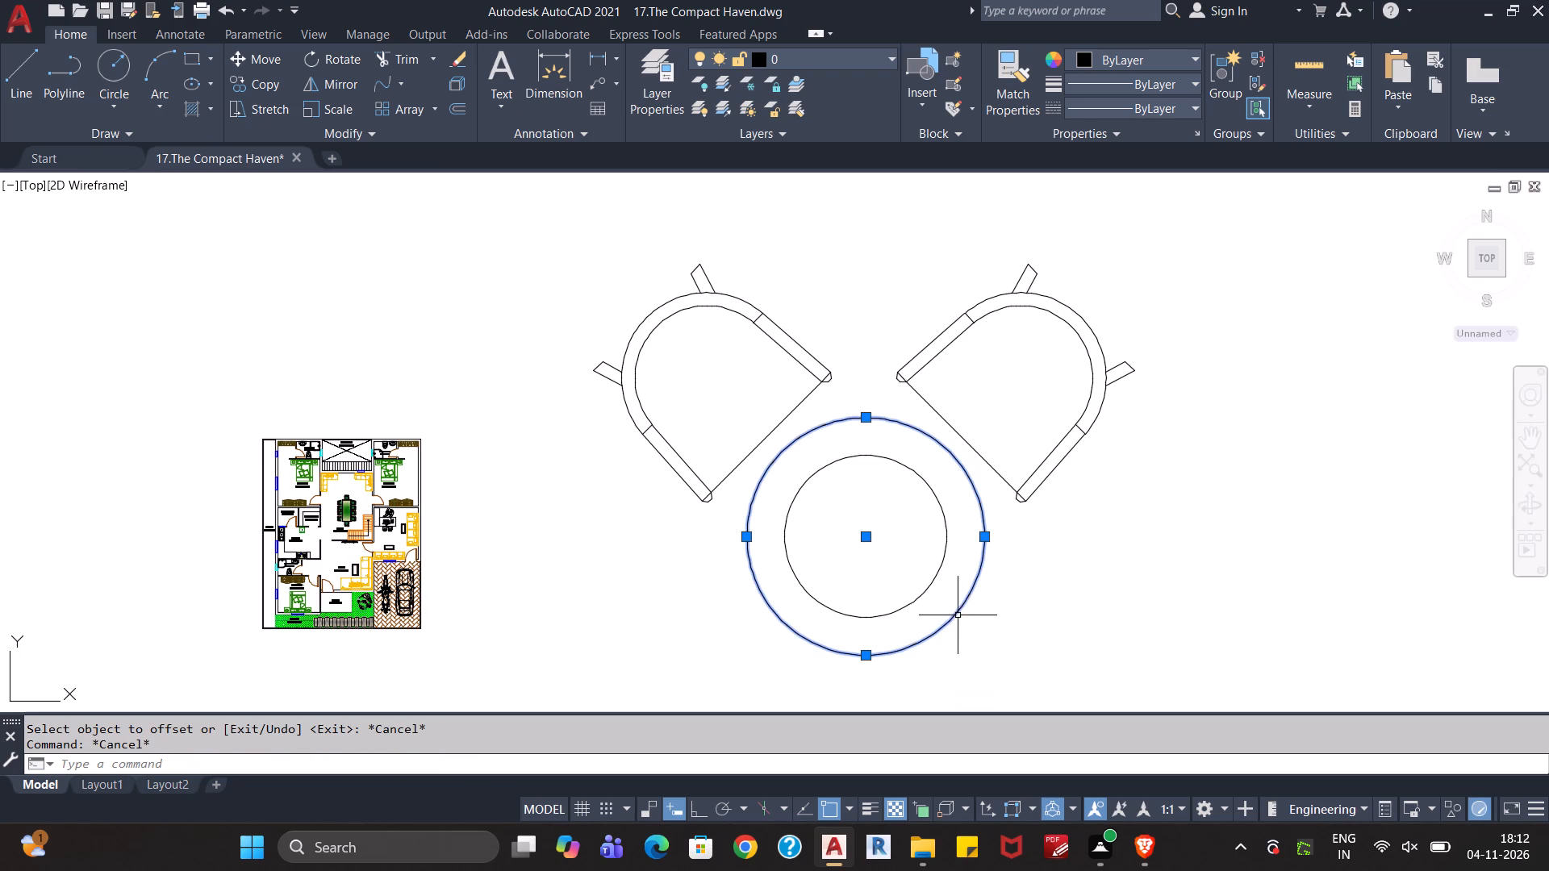
{"action": "key", "text": "Delete"}
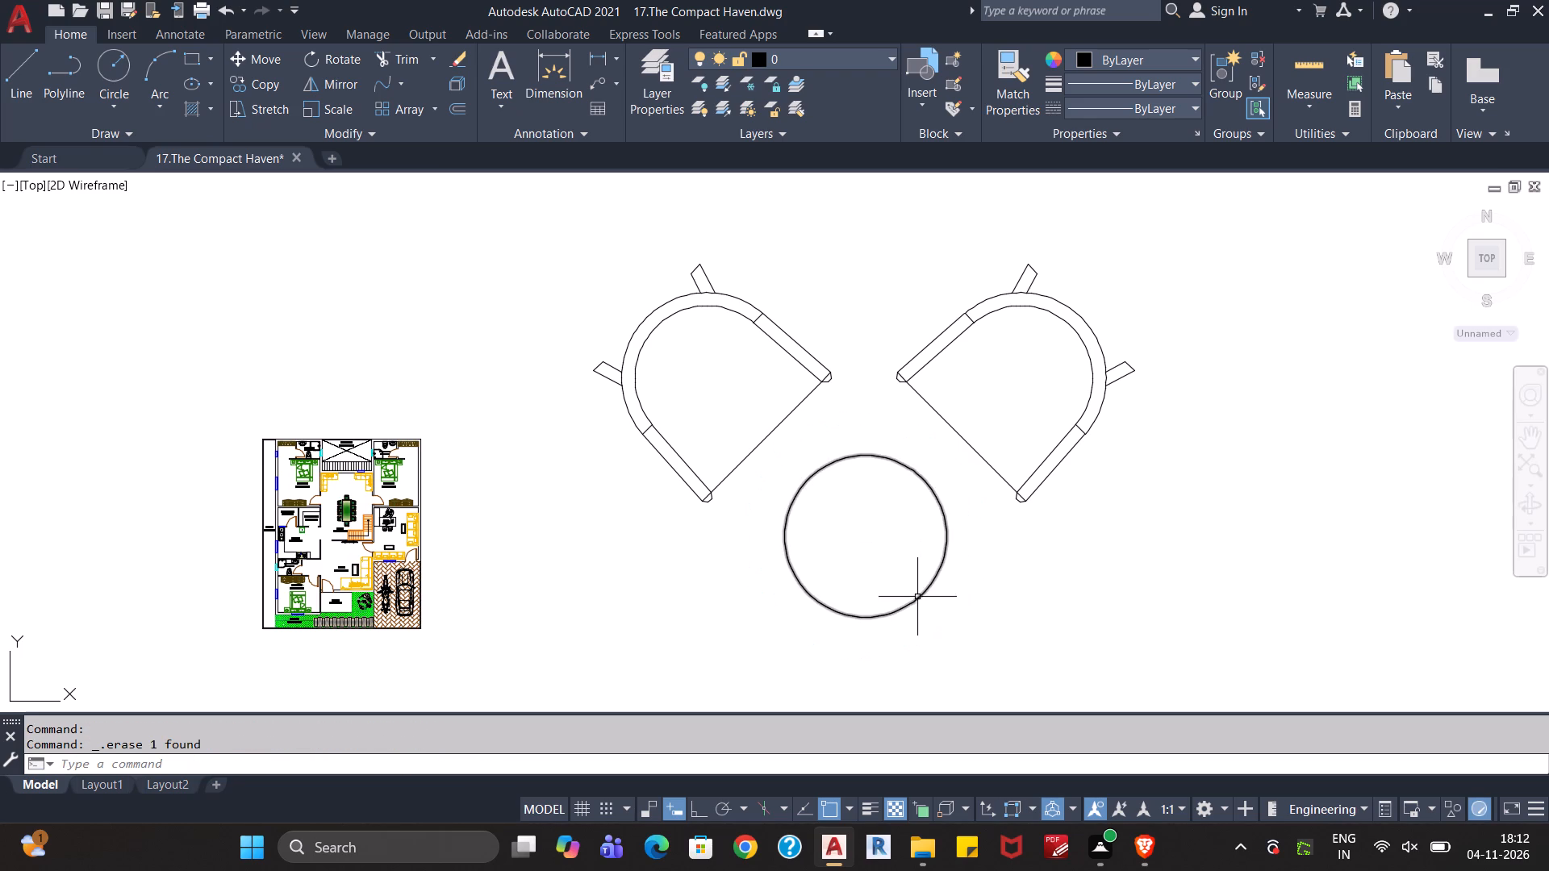
Cut the smaller tabletop circle and paste it back slightly closer to the two tub chairs, centred between them.
{"action": "left_click", "coordinate": [917, 601]}
{"action": "key", "text": "ctrl+x"}
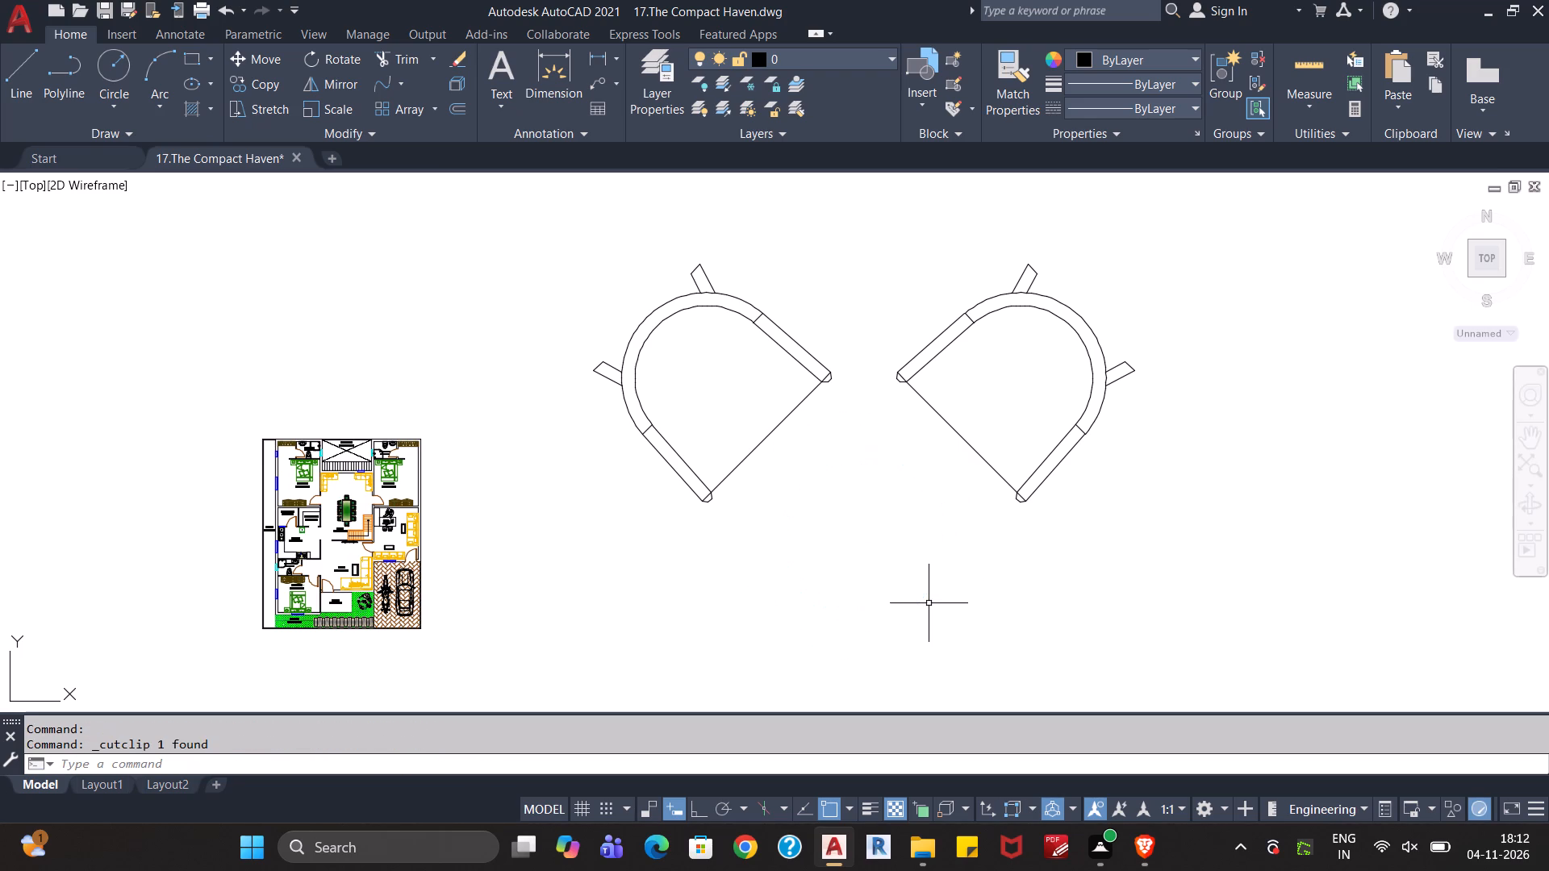
{"action": "key", "text": "ctrl+v"}
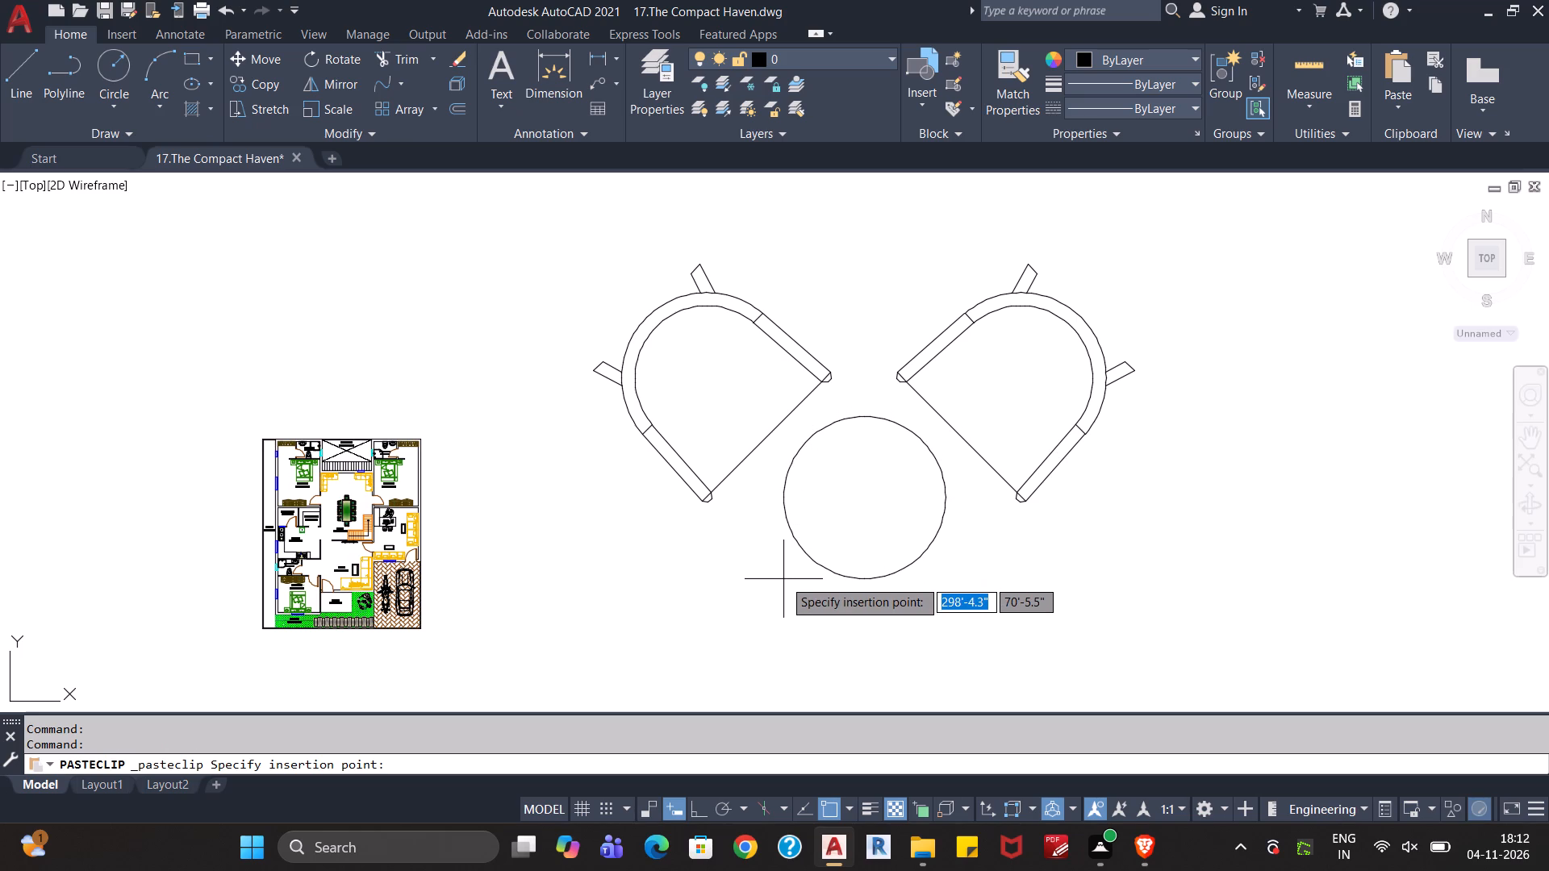
{"action": "left_click", "coordinate": [783, 579]}
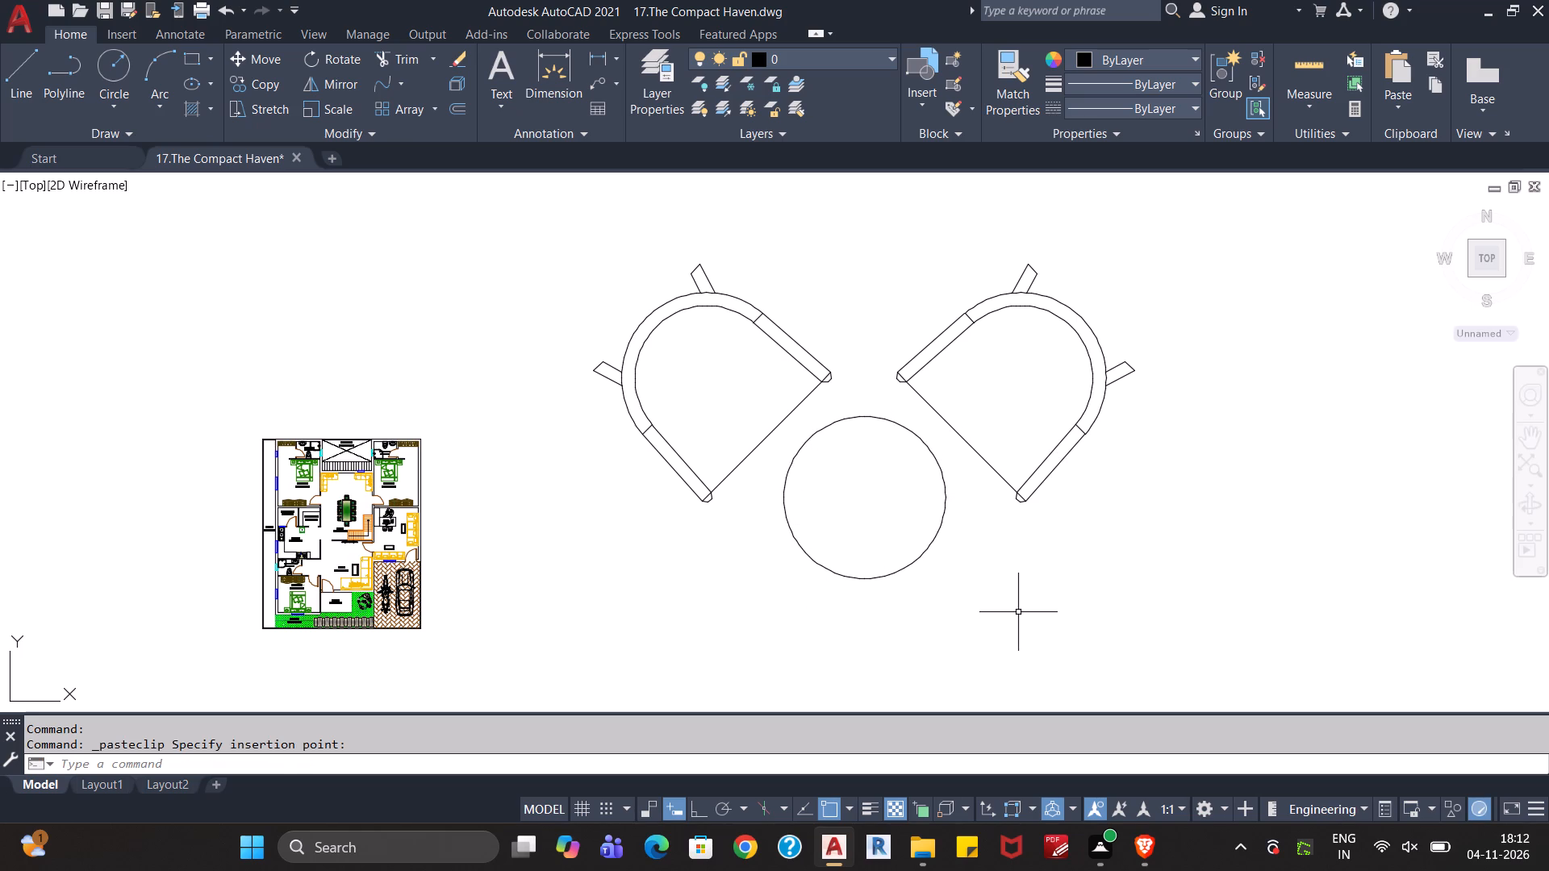
{"action": "key", "text": "Escape"}
{"action": "key", "text": "Escape"}
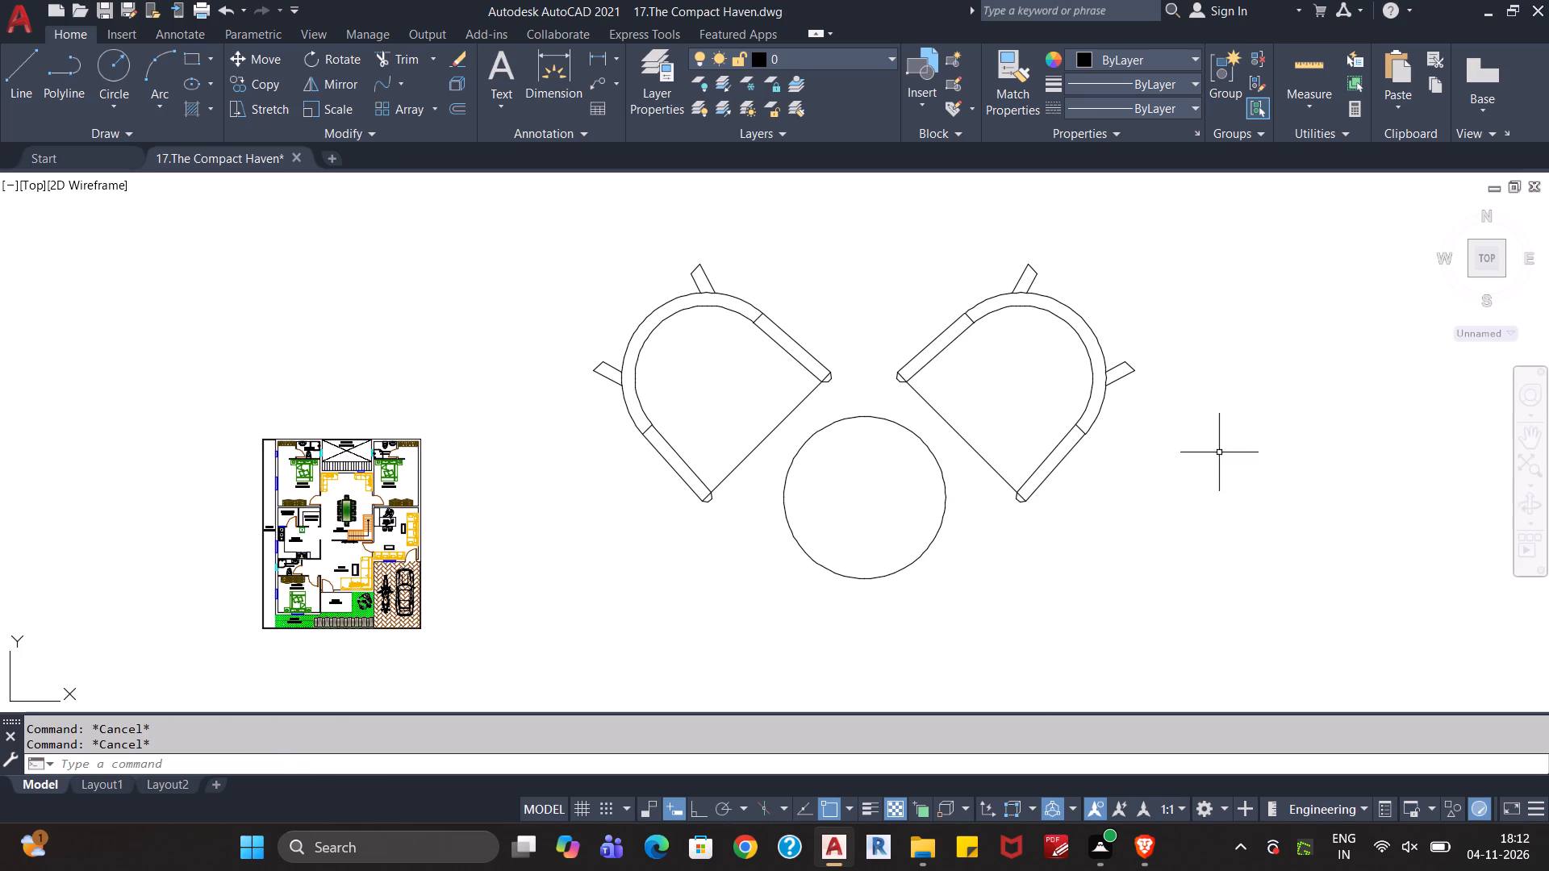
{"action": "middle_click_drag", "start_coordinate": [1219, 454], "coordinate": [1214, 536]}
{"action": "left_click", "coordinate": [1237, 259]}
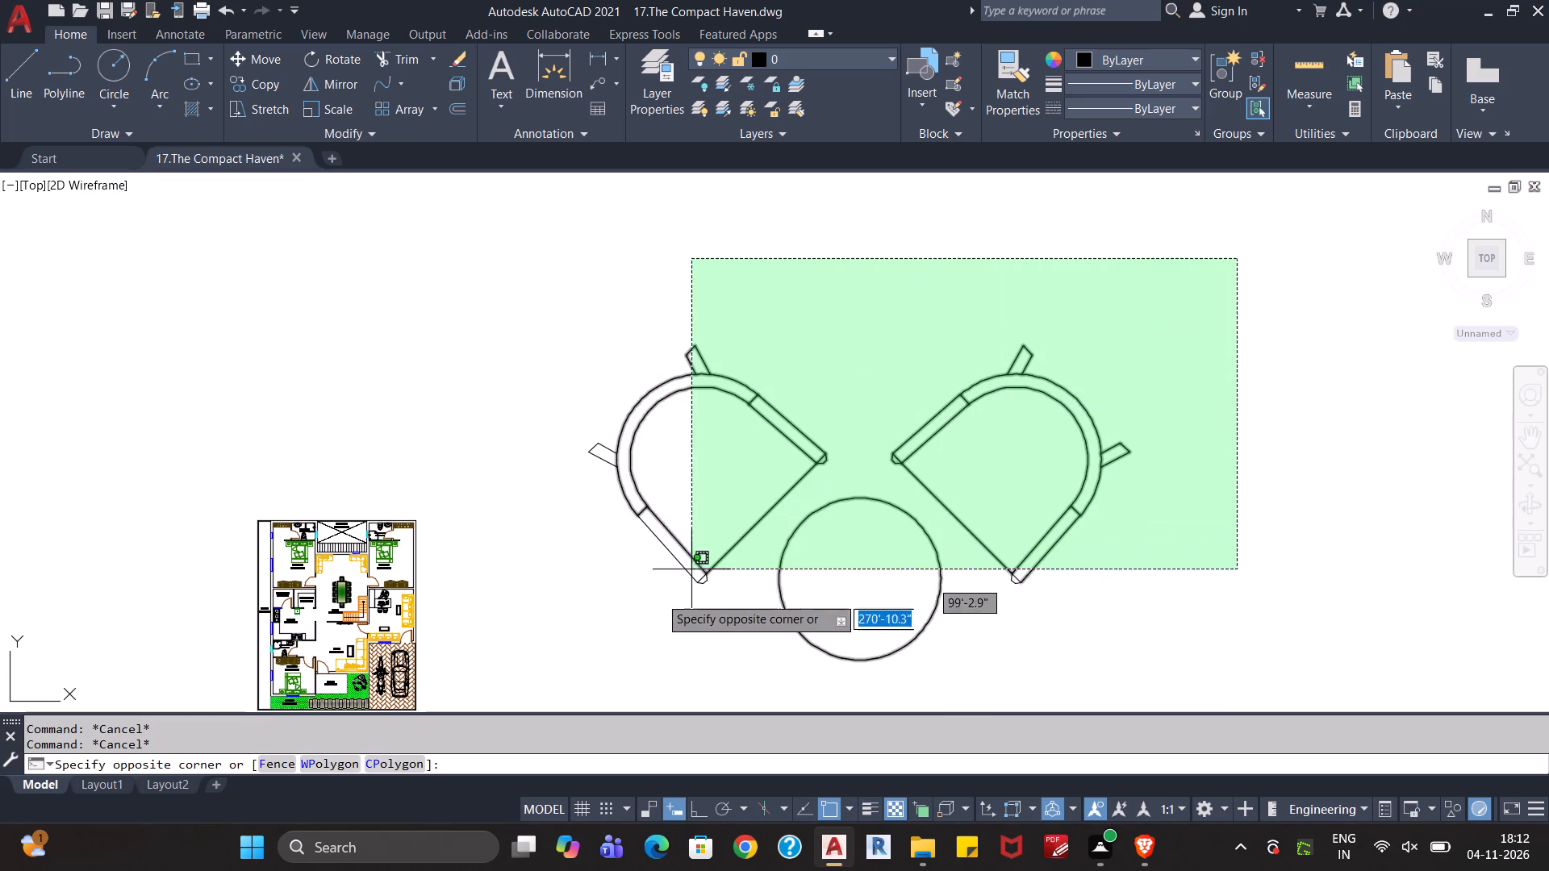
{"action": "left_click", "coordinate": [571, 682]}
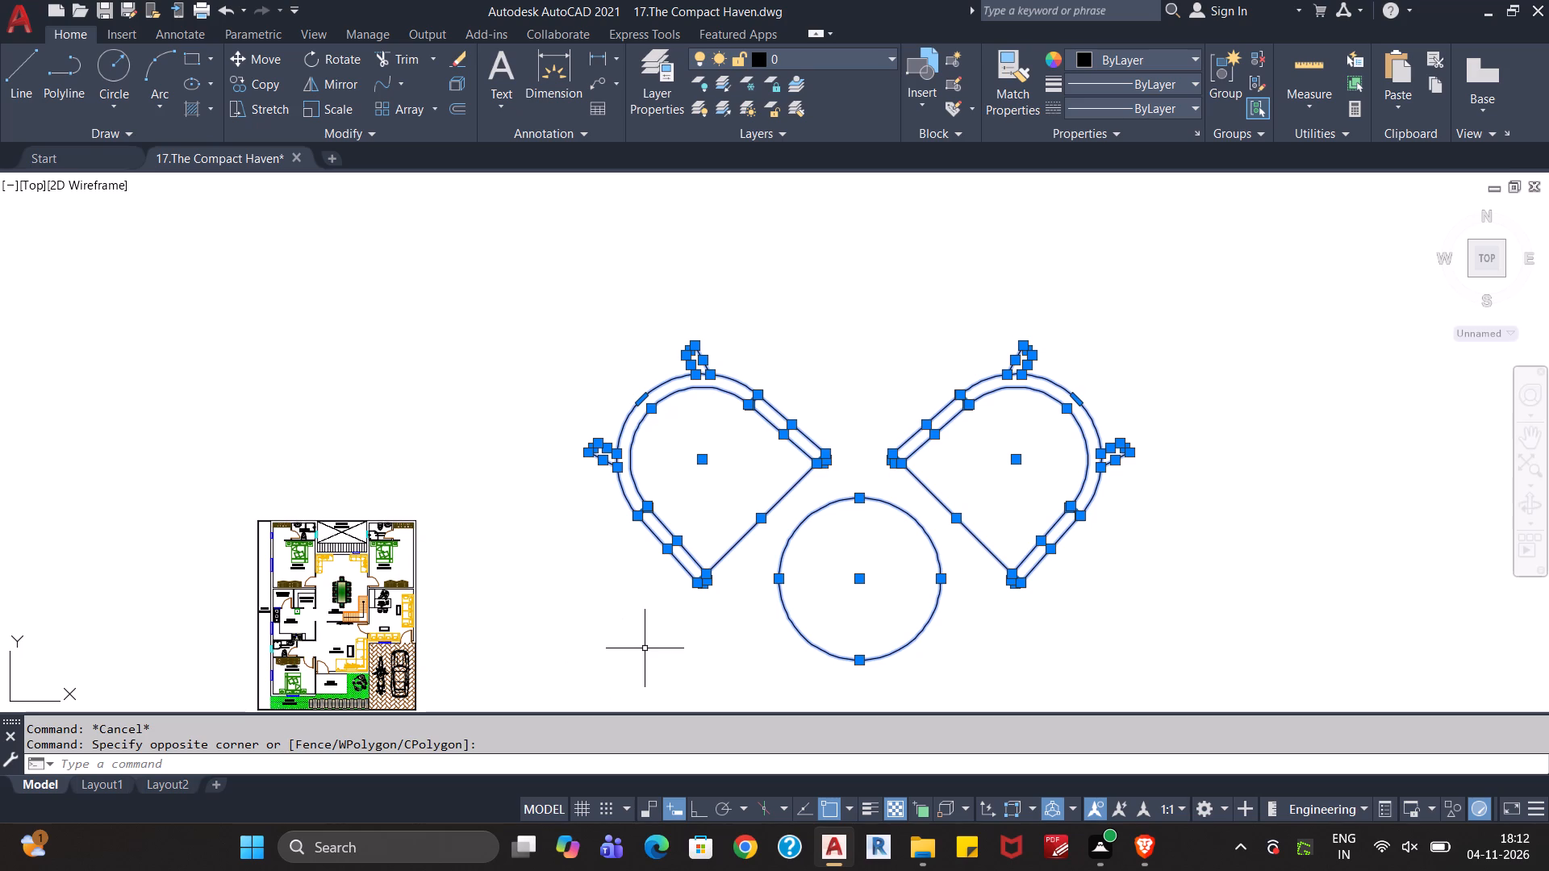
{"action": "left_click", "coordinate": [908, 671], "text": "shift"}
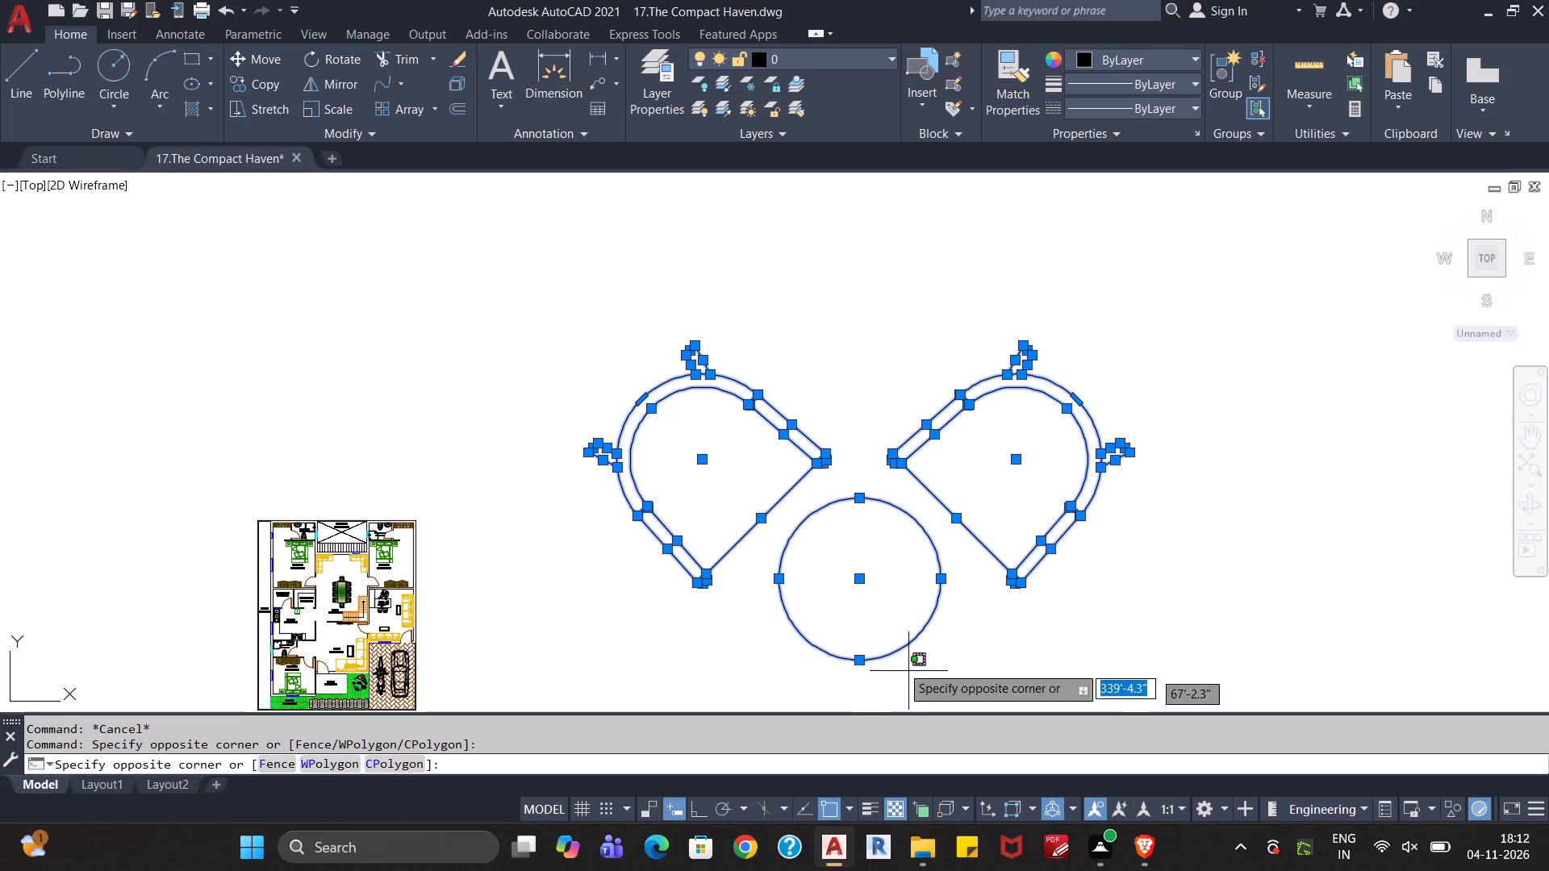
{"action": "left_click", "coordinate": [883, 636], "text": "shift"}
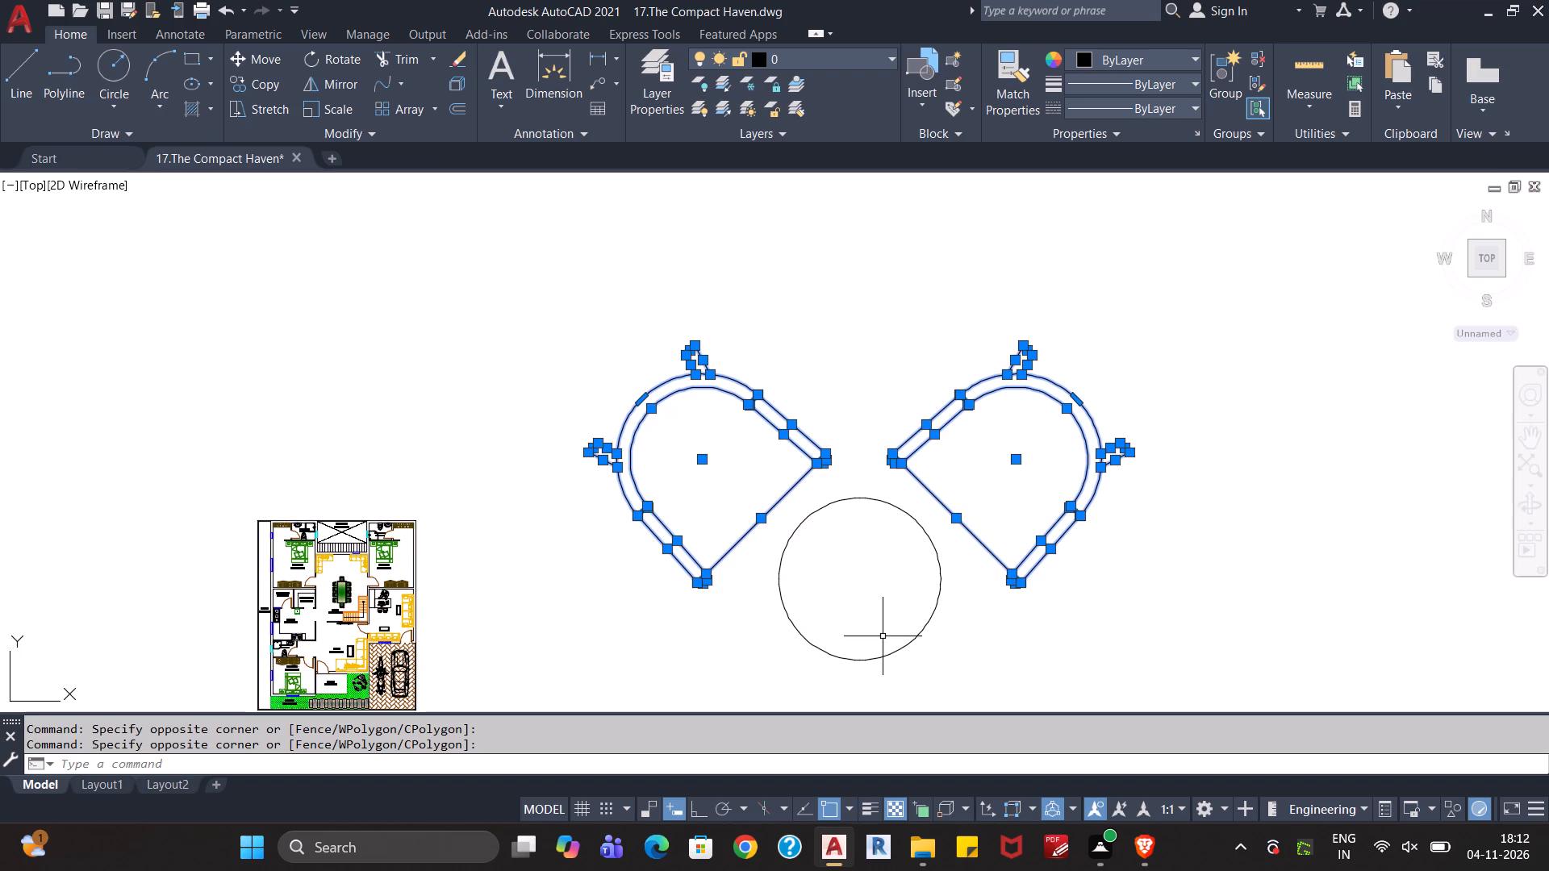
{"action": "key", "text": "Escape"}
Offset the round tabletop circle slightly inward, using a through point, to give the table a narrow rim.
{"action": "left_click", "coordinate": [887, 653]}
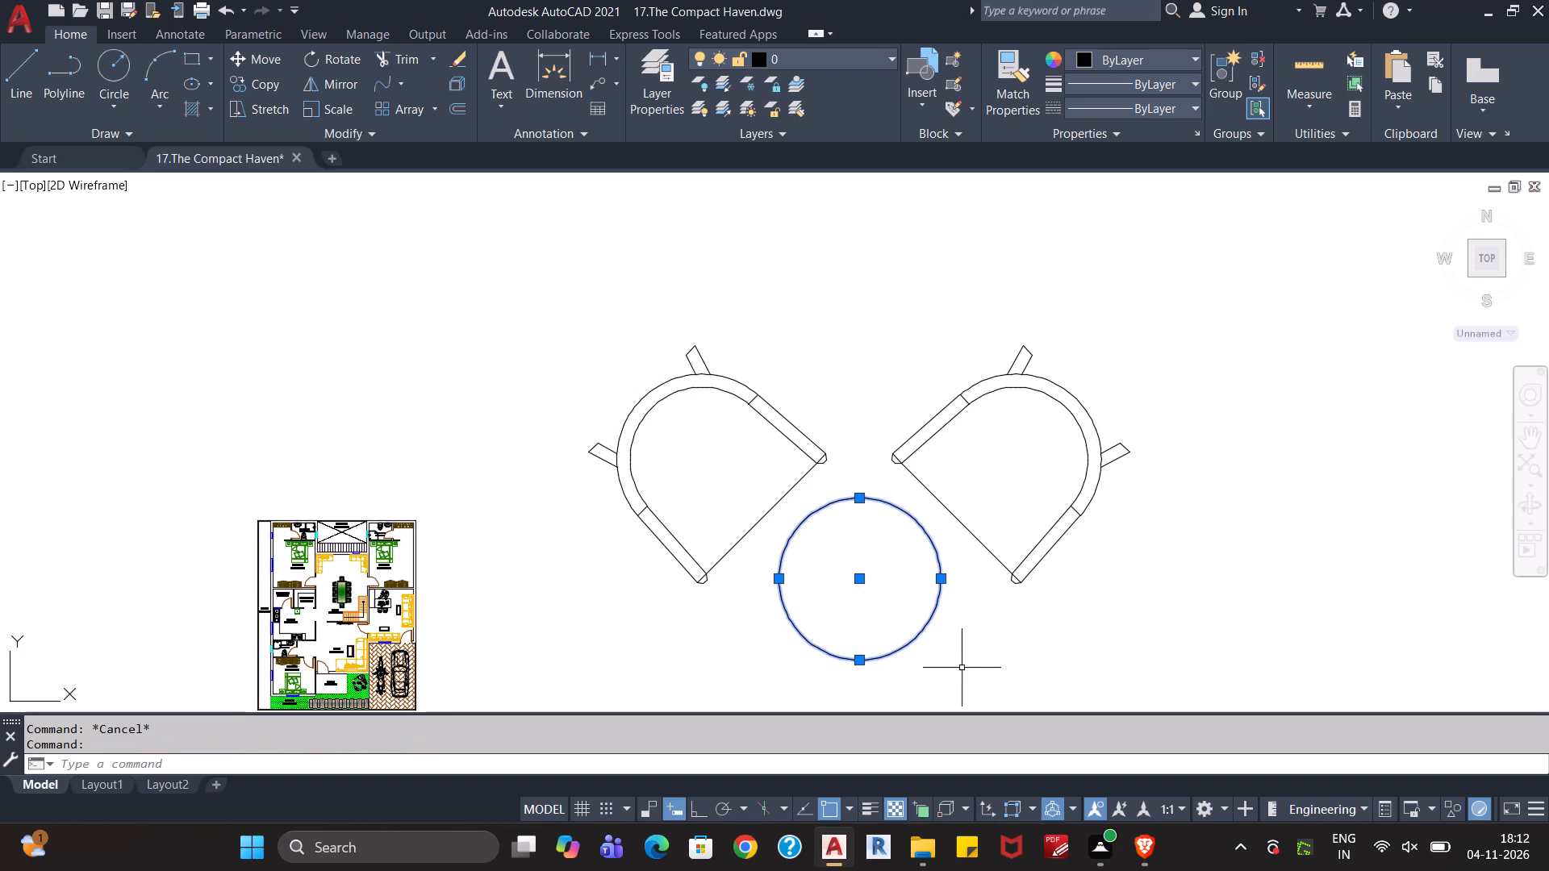
{"action": "key", "text": "o"}
{"action": "key", "text": "Return"}
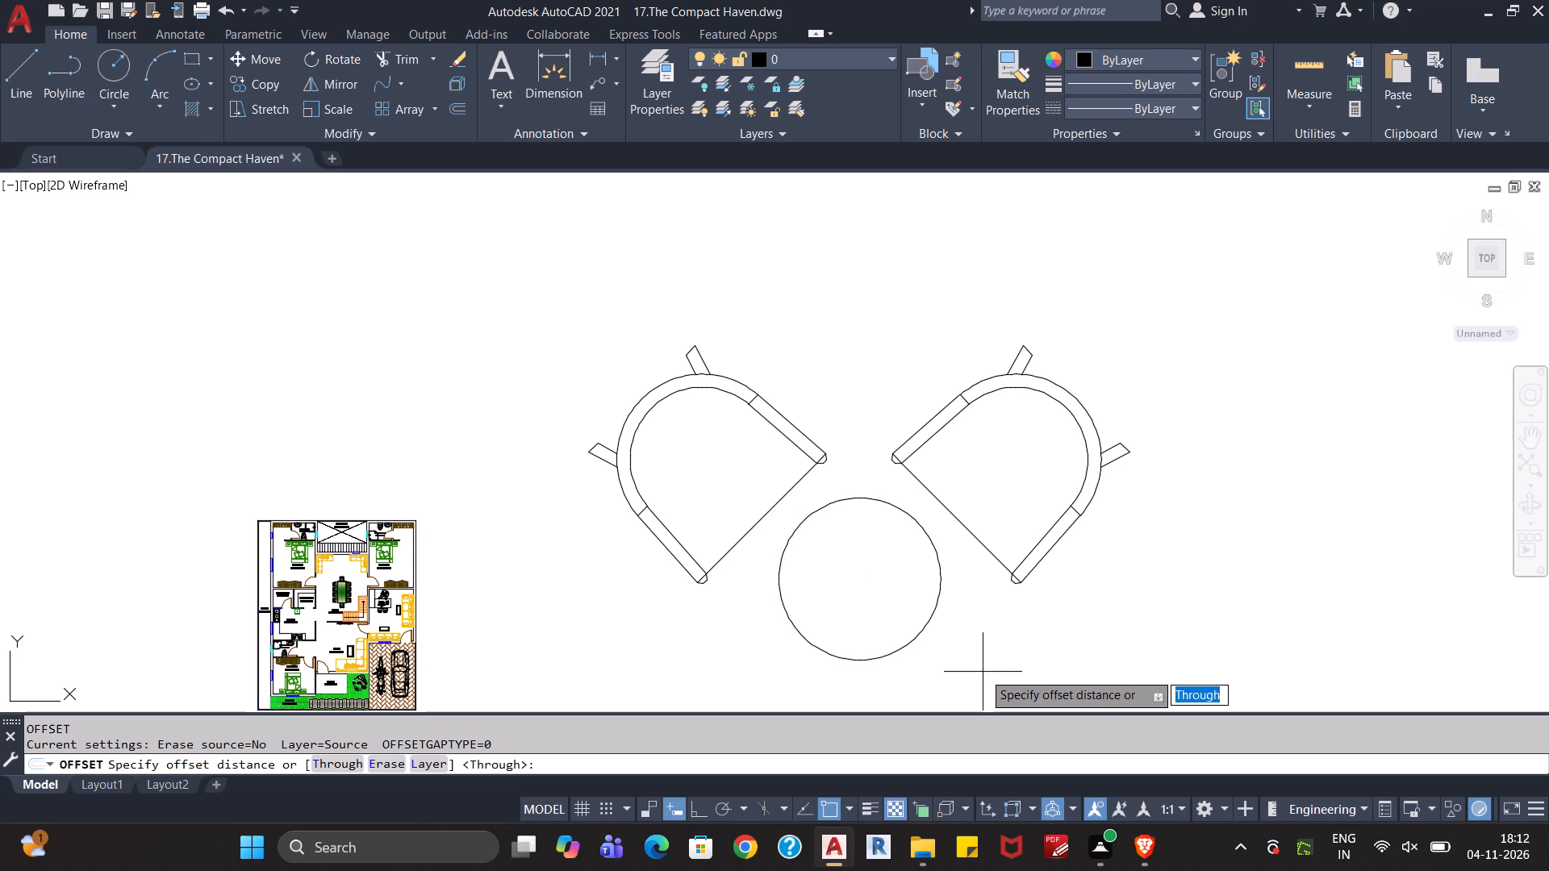
{"action": "key", "text": "Return"}
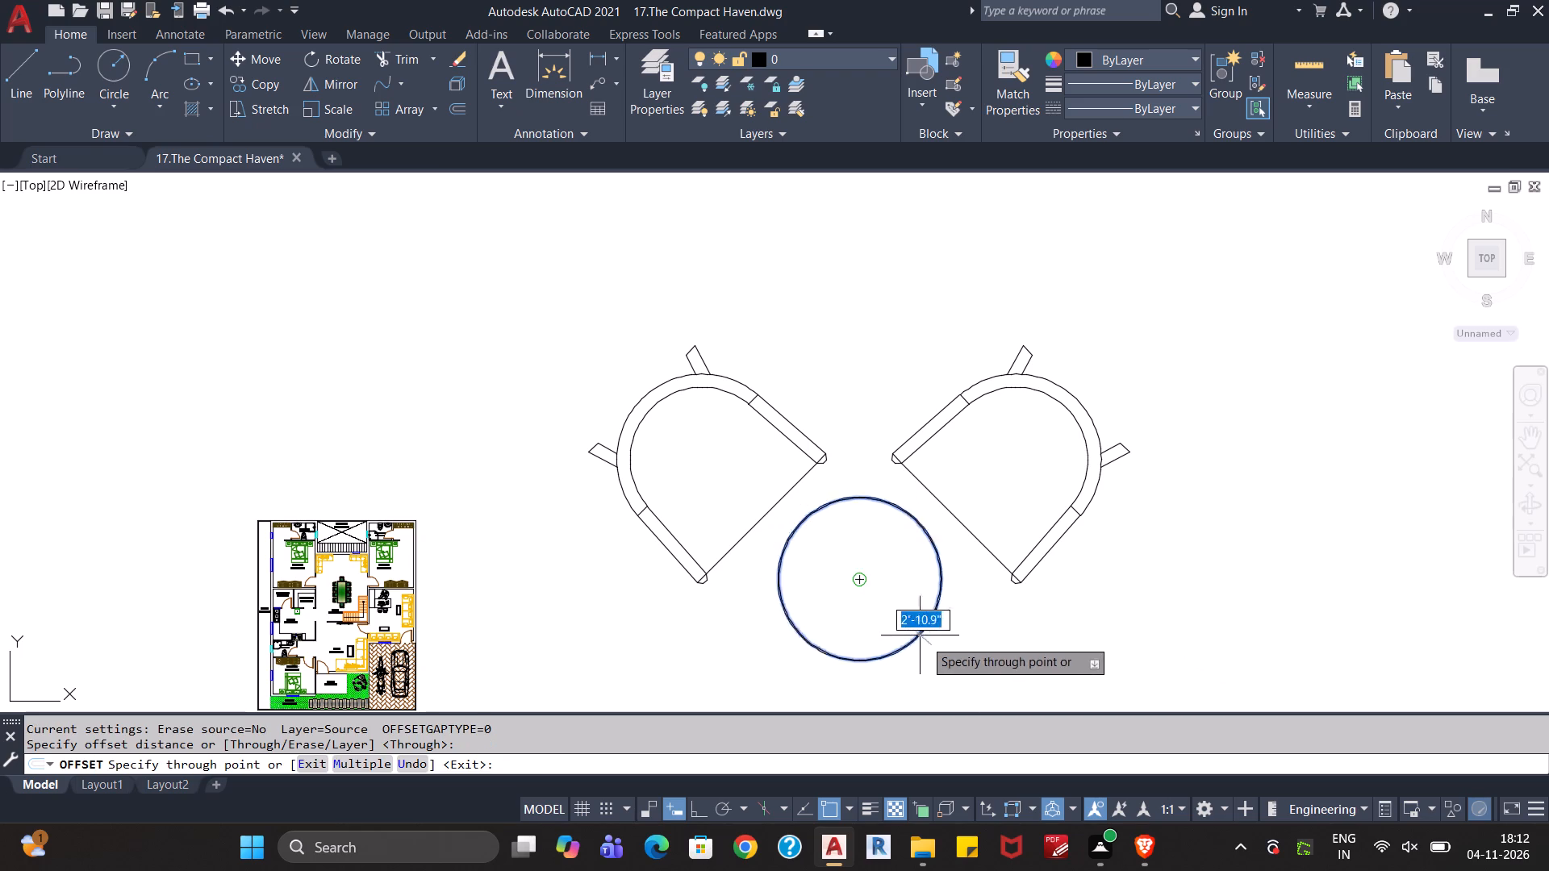
{"action": "scroll", "coordinate": [909, 627], "scroll_direction": "up", "scroll_amount": 2}
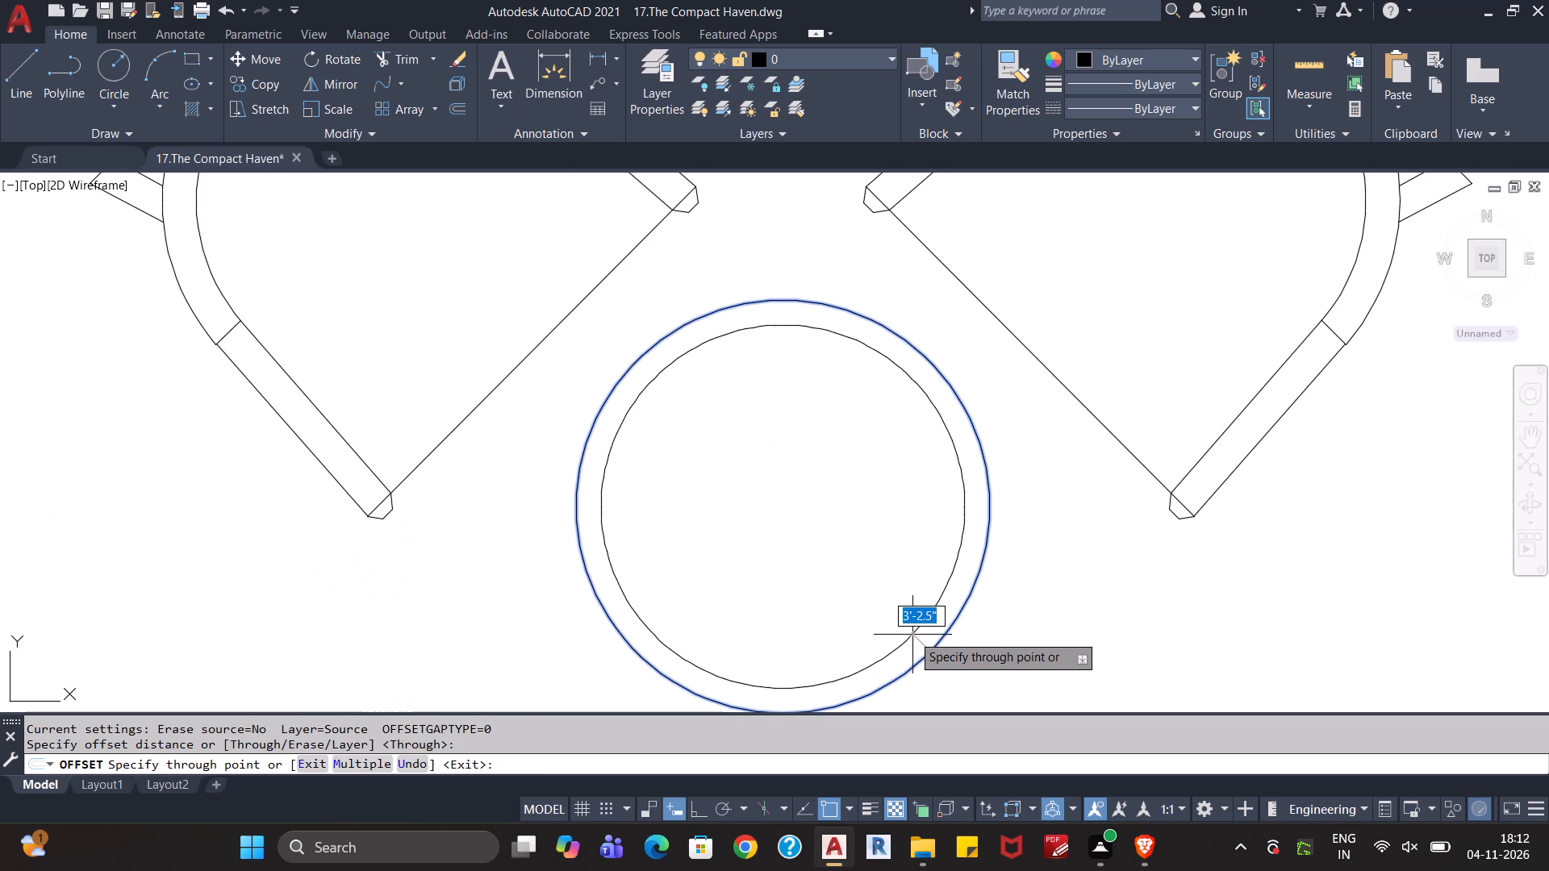
{"action": "left_click", "coordinate": [915, 642]}
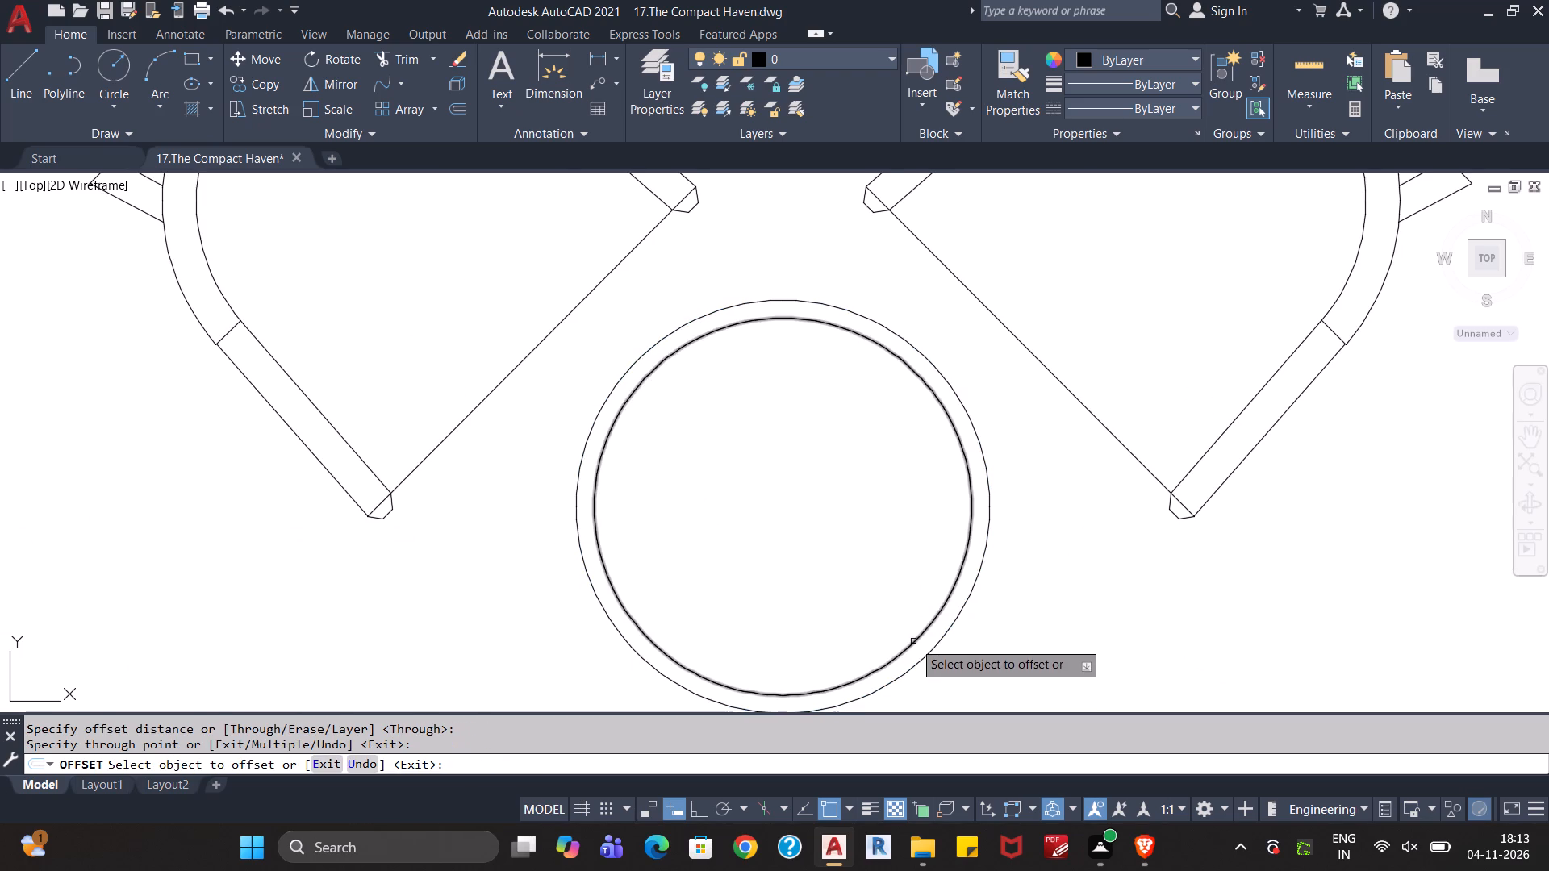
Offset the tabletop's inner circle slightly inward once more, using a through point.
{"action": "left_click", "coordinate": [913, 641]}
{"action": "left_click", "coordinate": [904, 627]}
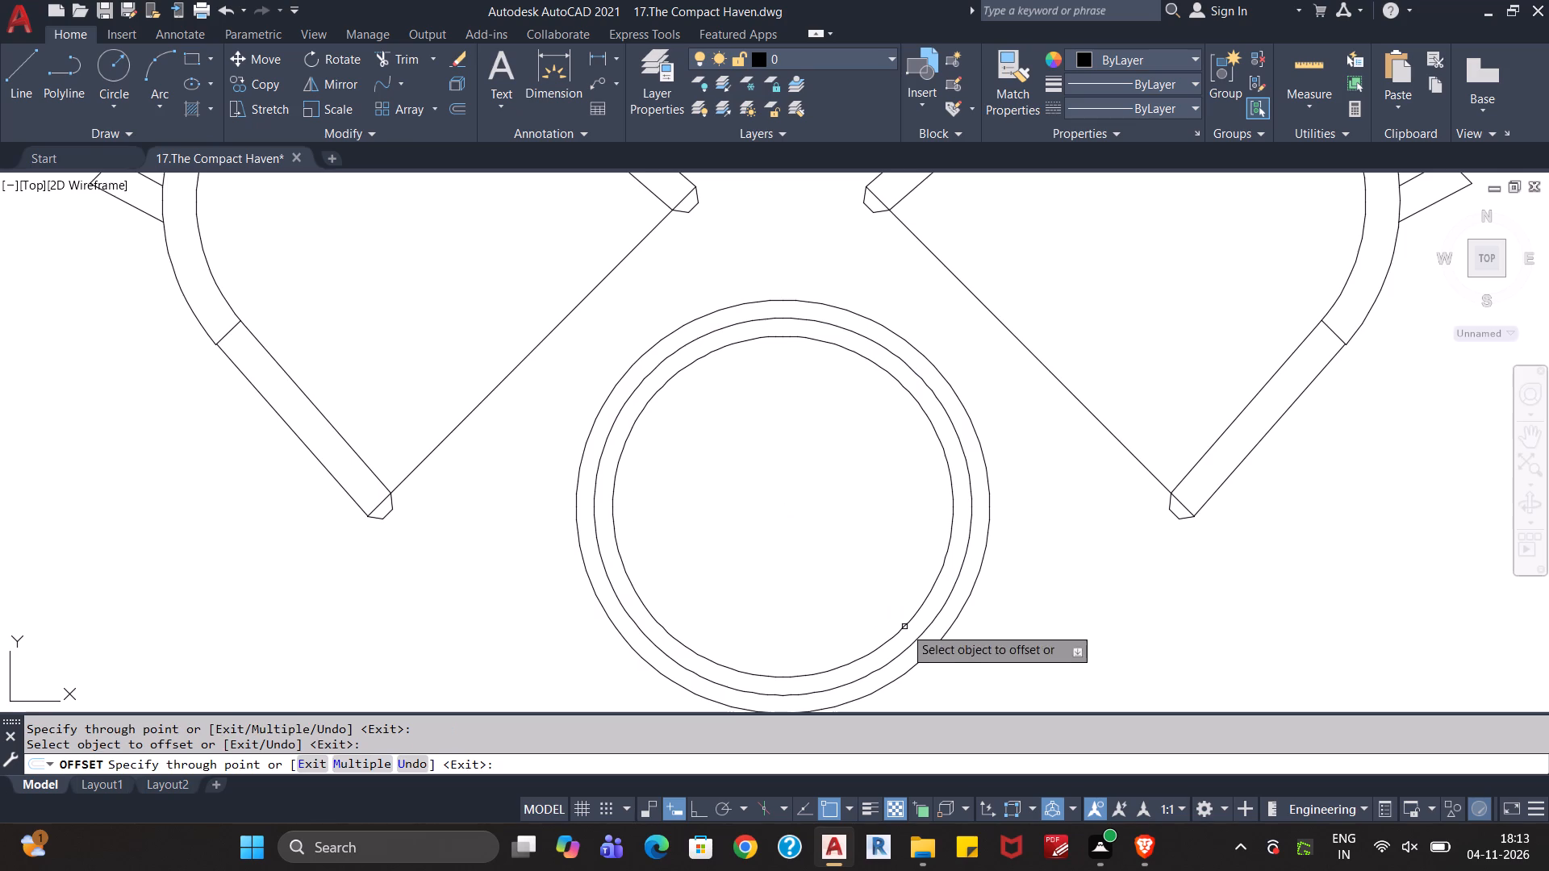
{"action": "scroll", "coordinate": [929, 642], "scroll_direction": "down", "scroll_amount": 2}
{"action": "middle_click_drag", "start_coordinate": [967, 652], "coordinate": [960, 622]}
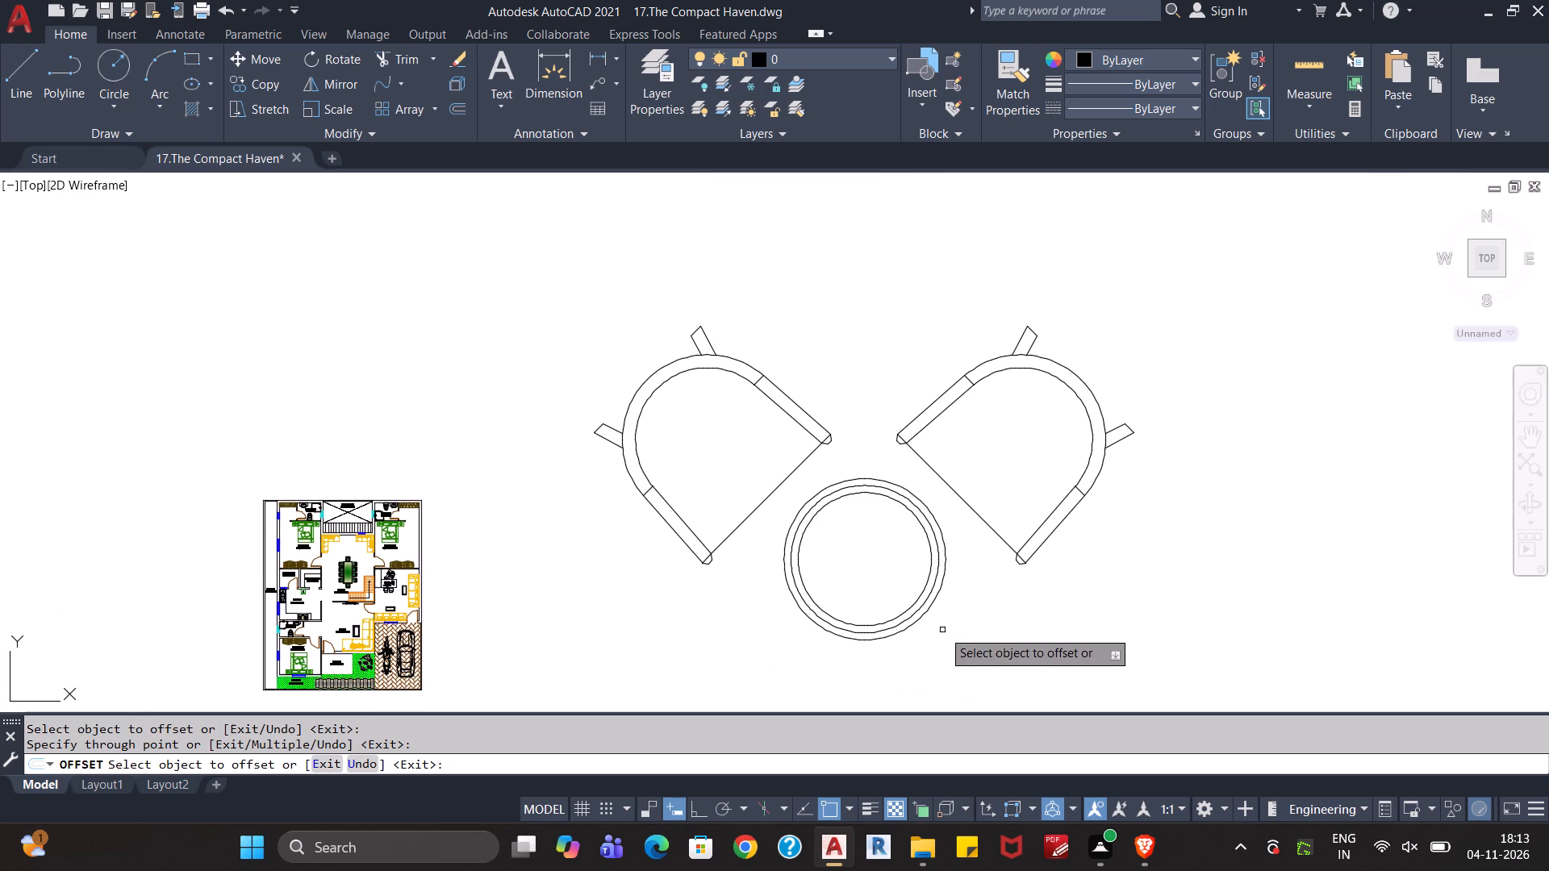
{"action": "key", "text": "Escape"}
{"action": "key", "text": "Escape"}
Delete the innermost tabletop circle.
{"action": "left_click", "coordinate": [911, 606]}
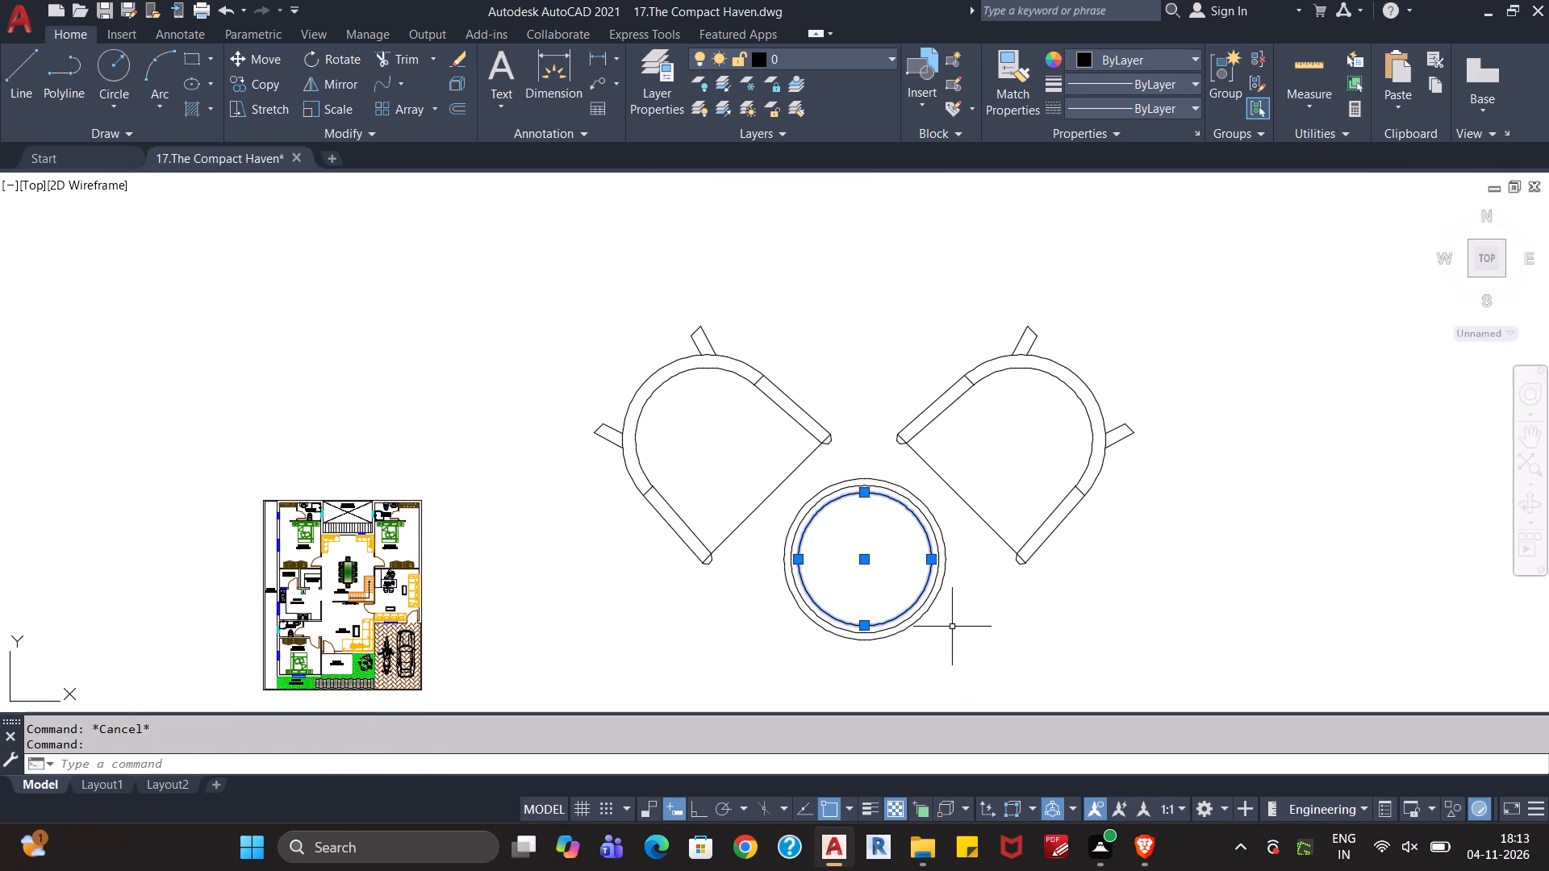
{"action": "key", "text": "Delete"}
Save the 17.The Compact Haven drawing.
{"action": "middle_click_drag", "start_coordinate": [967, 650], "coordinate": [948, 623]}
{"action": "scroll", "coordinate": [948, 616], "scroll_direction": "down", "scroll_amount": 1}
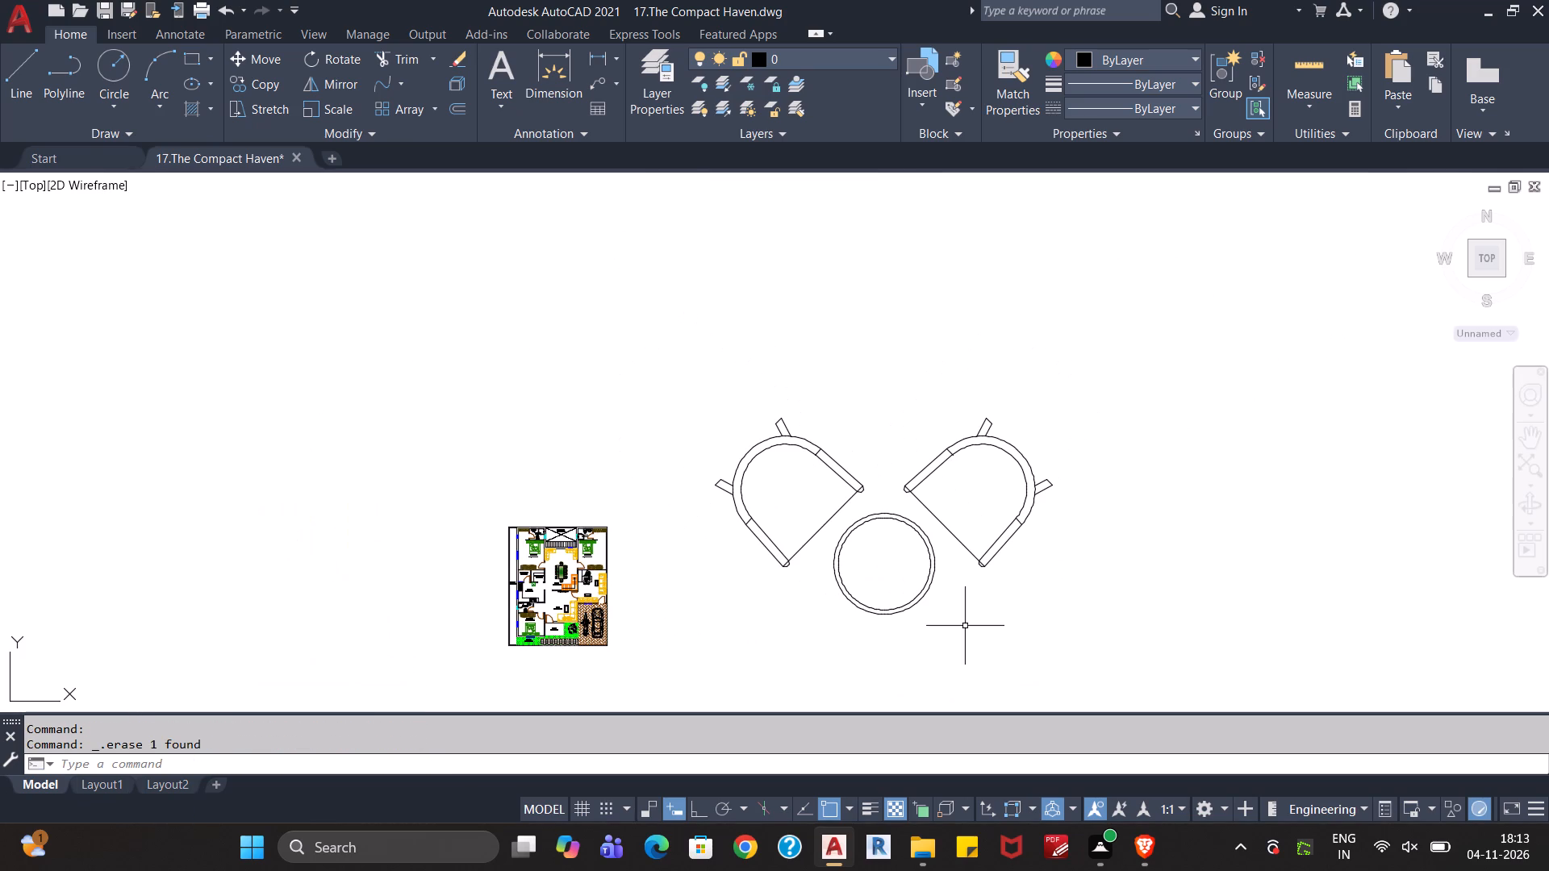
{"action": "middle_click_drag", "start_coordinate": [980, 636], "coordinate": [968, 614]}
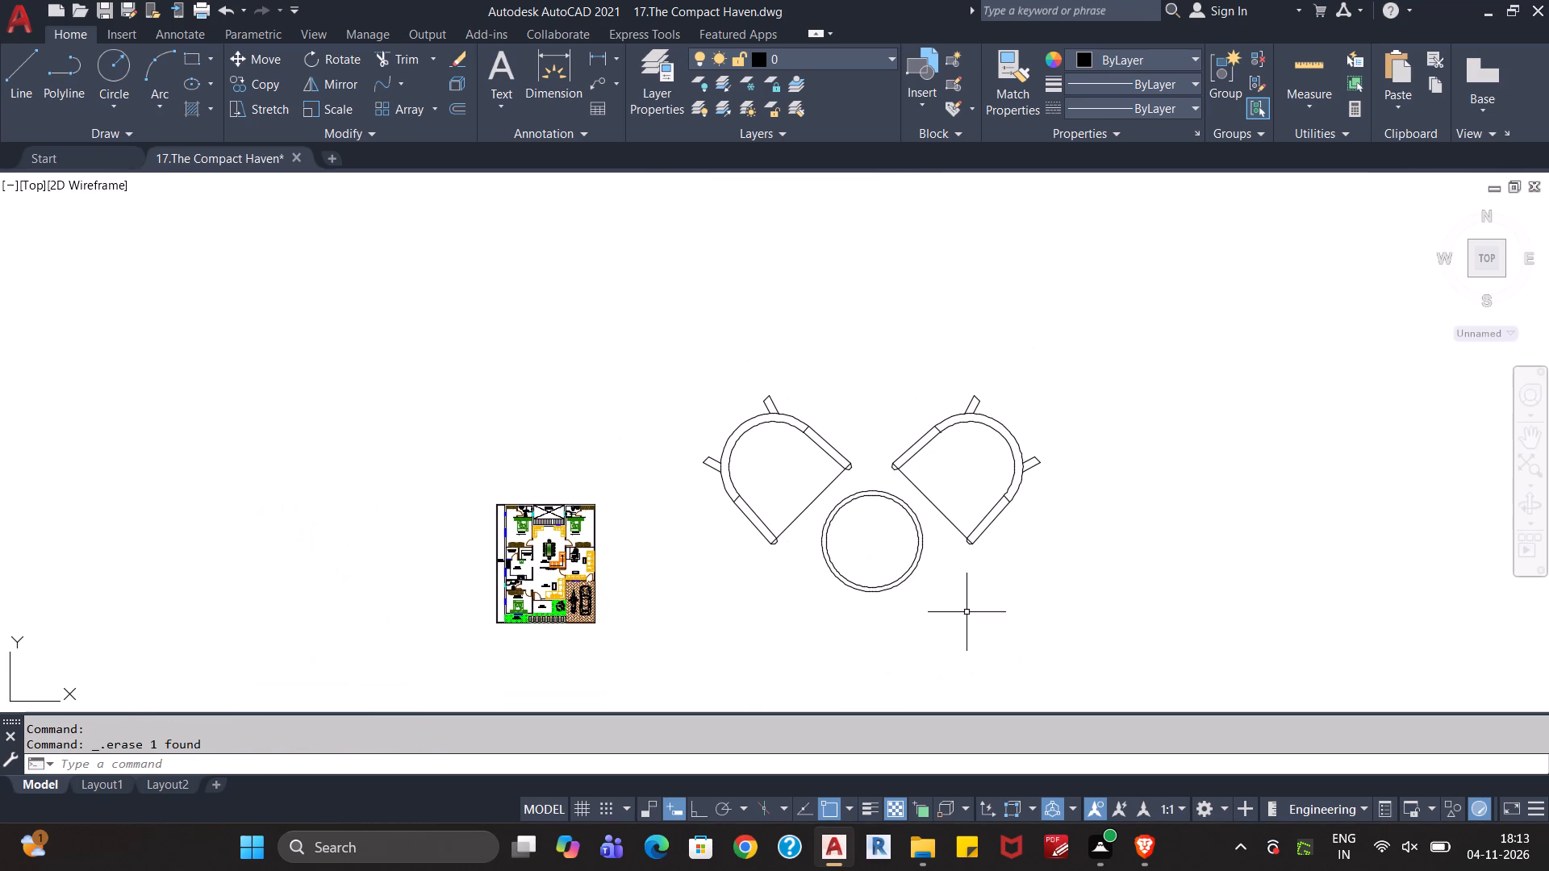
{"action": "key", "text": "ctrl+s"}
Scale the whole table and tub chairs set down from the tabletop's centre to suit the floor plan's furniture size.
{"action": "left_click", "coordinate": [1140, 283]}
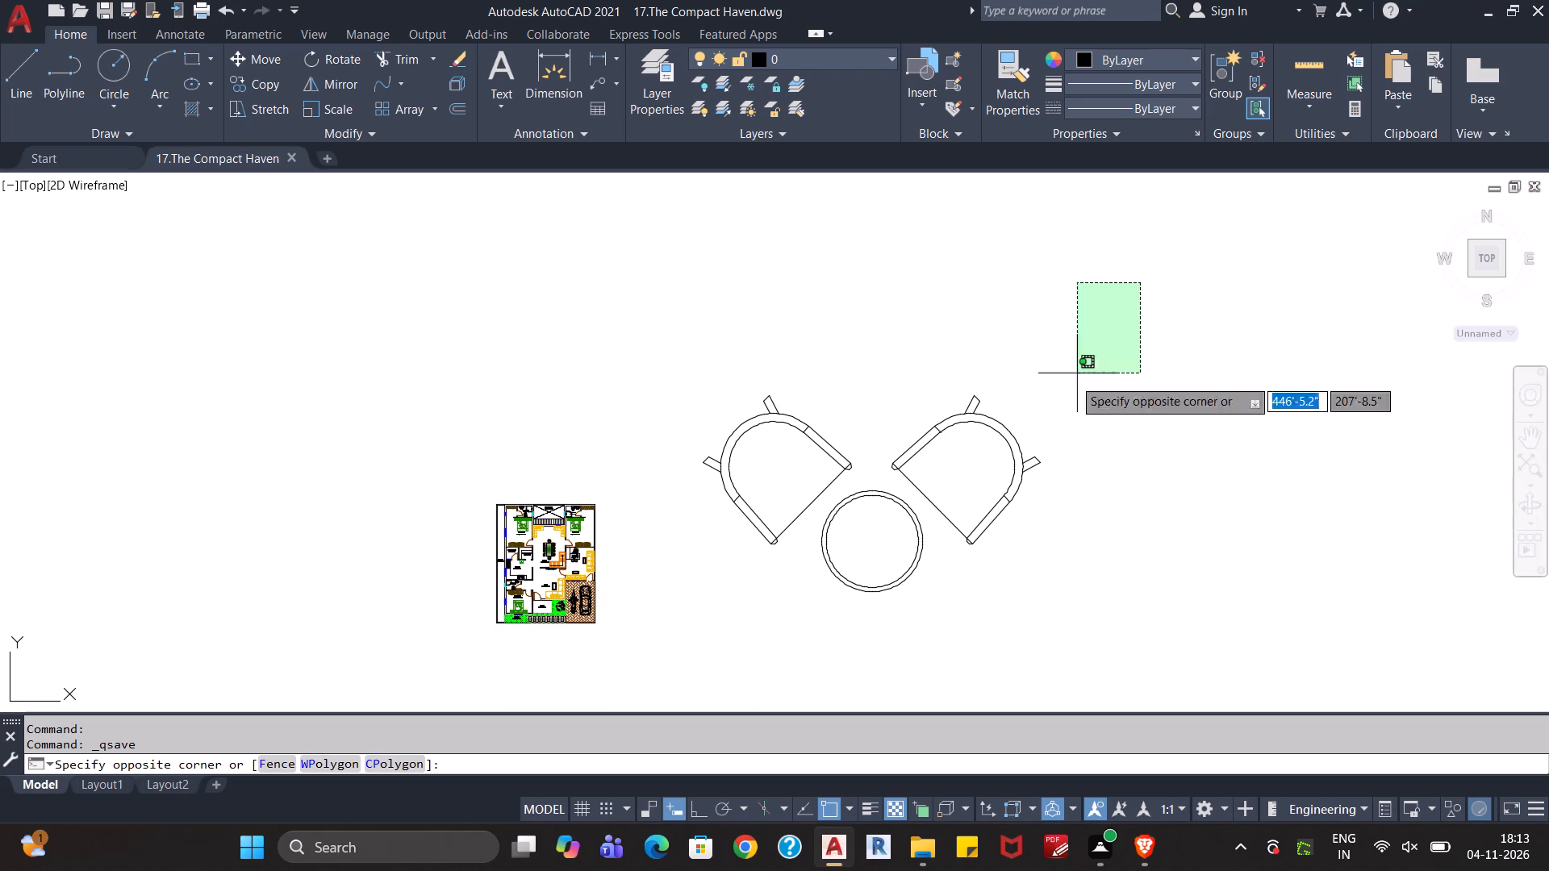
{"action": "left_click", "coordinate": [695, 636]}
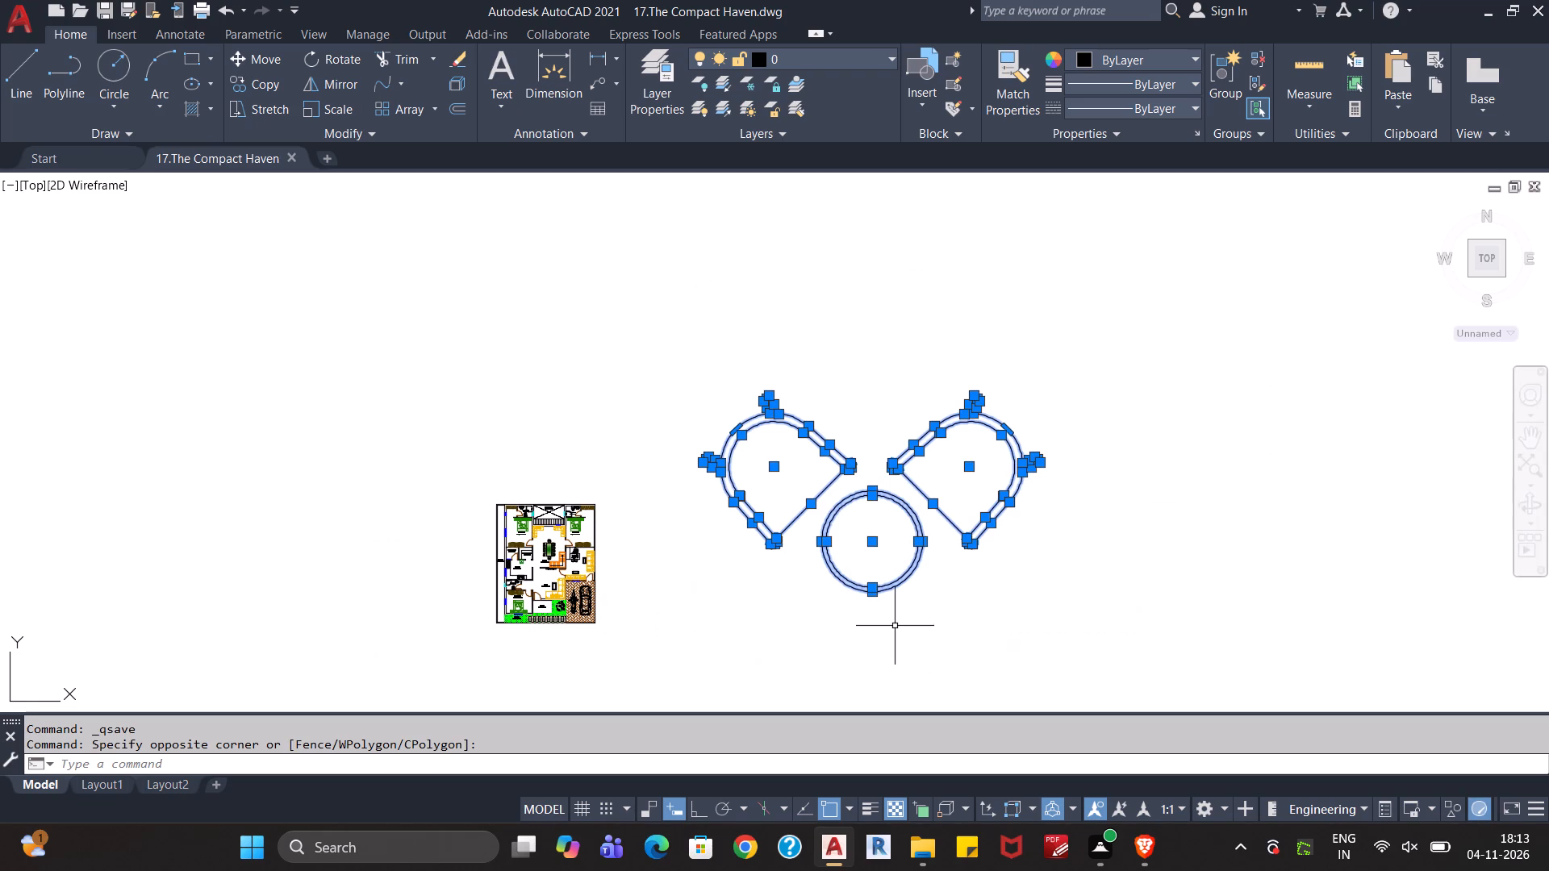
{"action": "type", "text": "sc"}
{"action": "key", "text": "Return"}
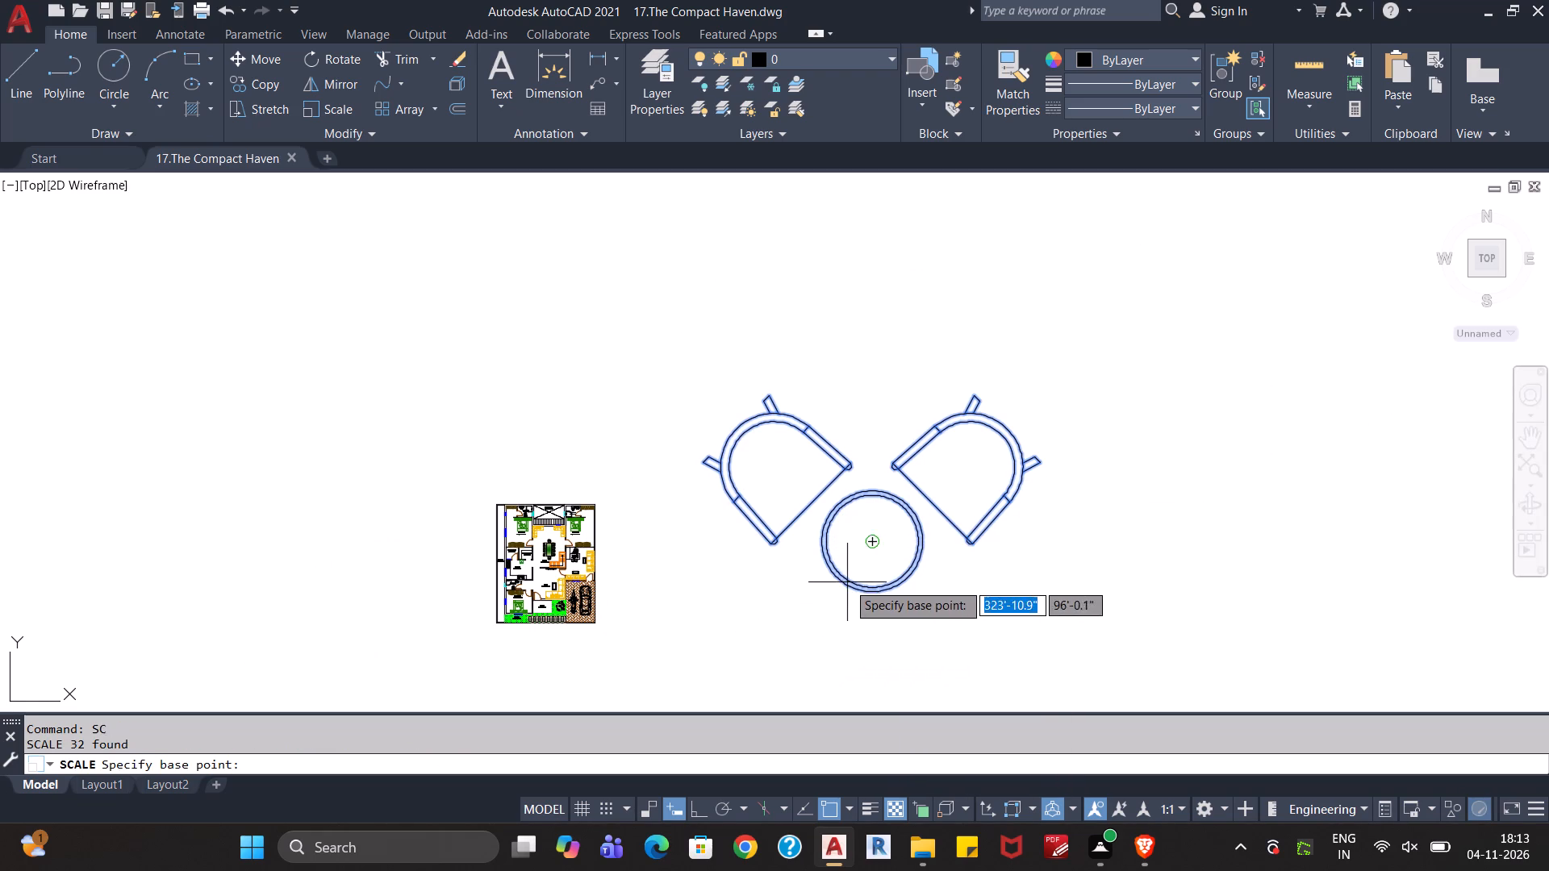
{"action": "left_click", "coordinate": [875, 542]}
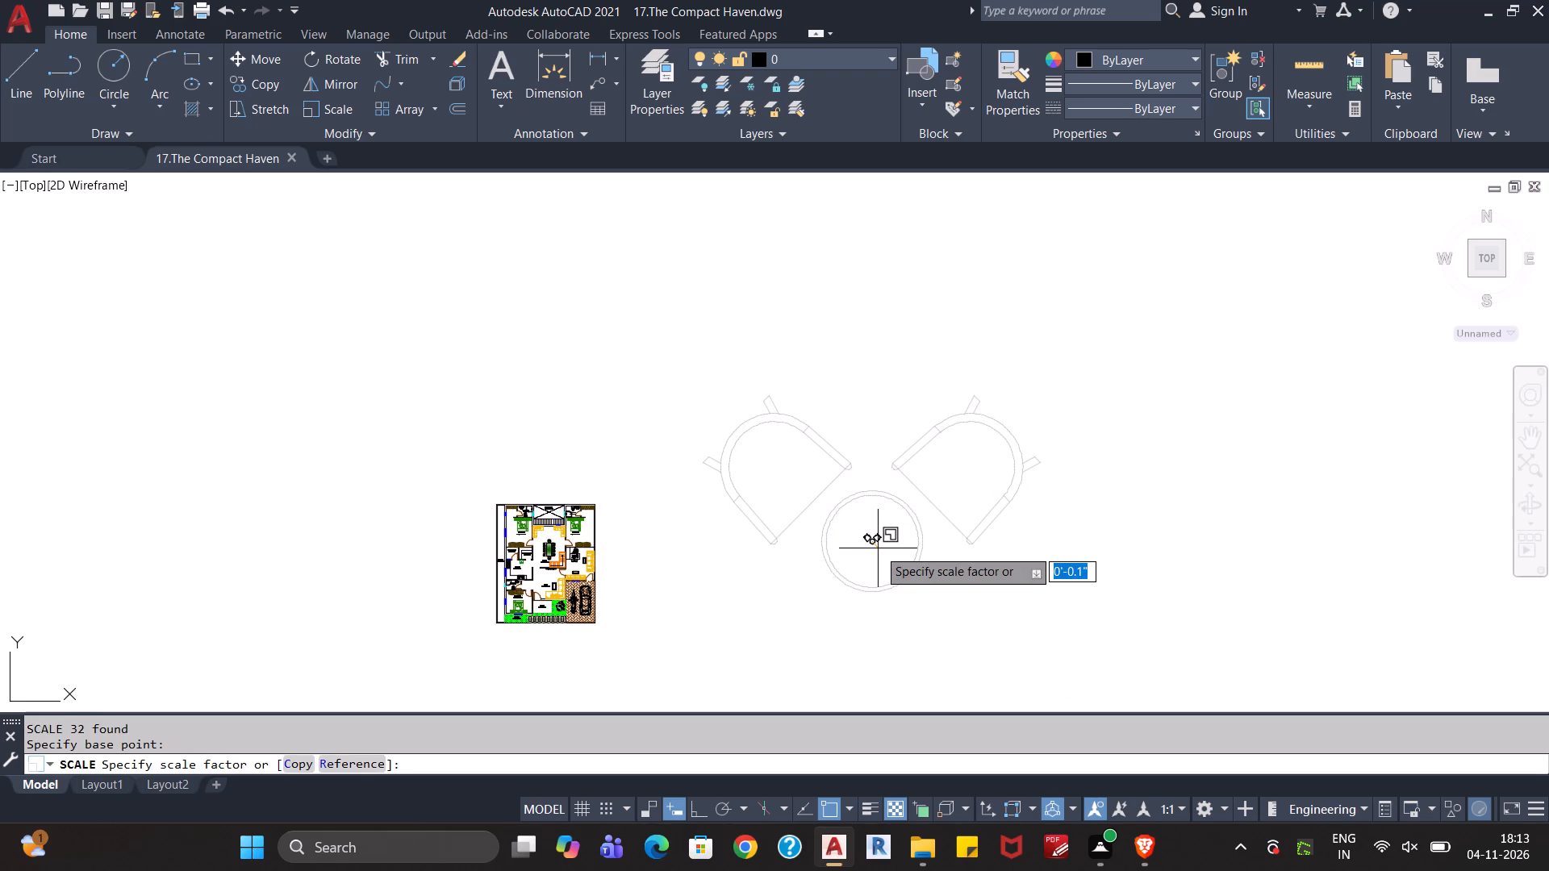
{"action": "left_click", "coordinate": [878, 548]}
Cut the scaled-down table and chairs set and paste it just outside the floor plan, beside the car porch side.
{"action": "left_click", "coordinate": [908, 507]}
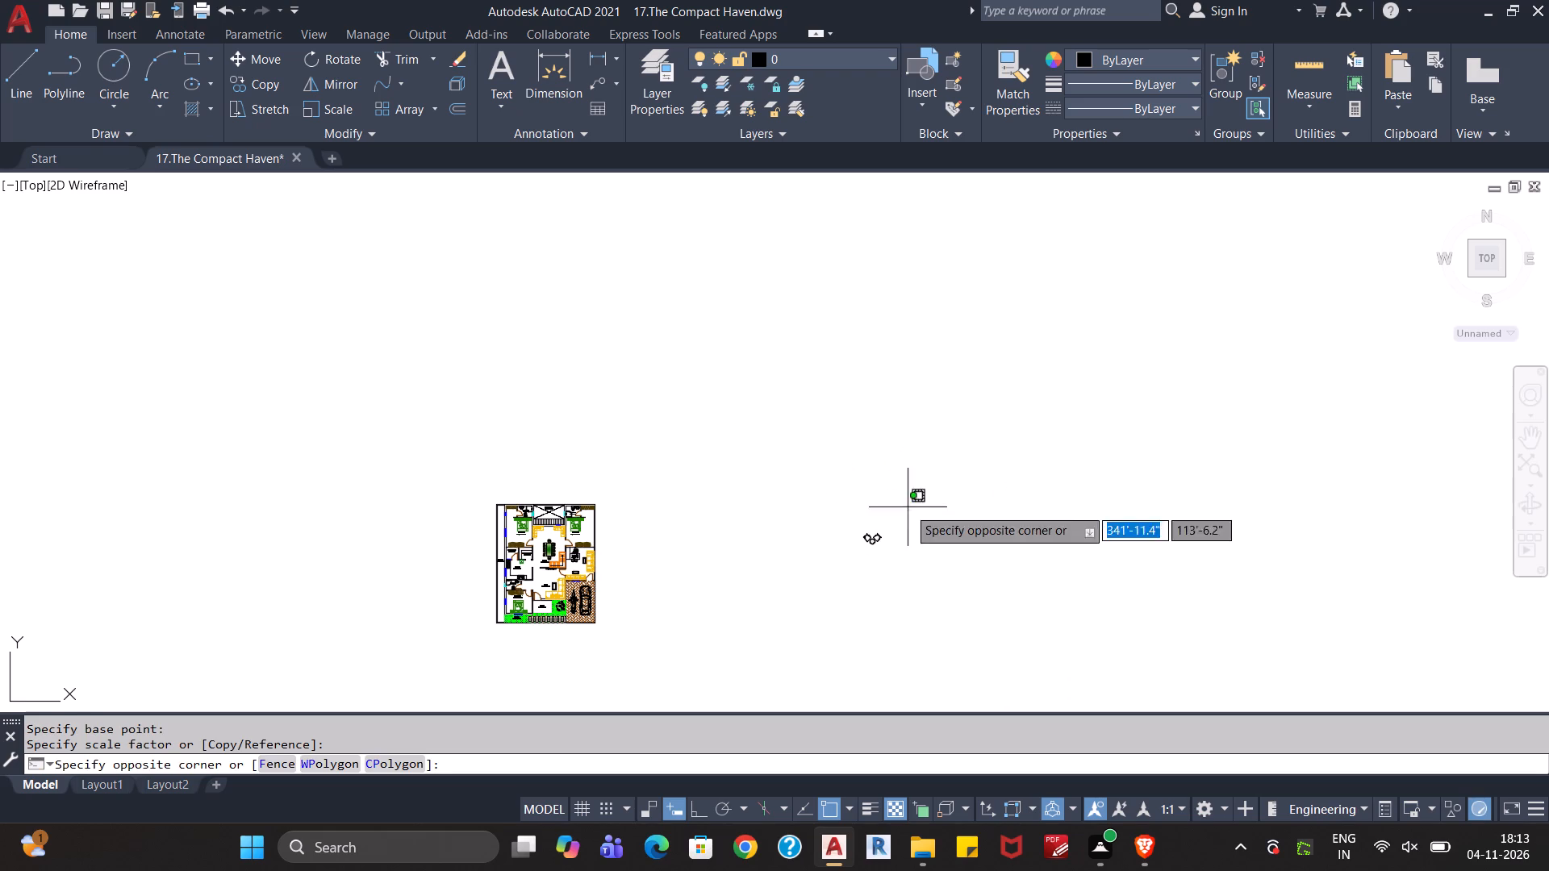
{"action": "left_click", "coordinate": [846, 577]}
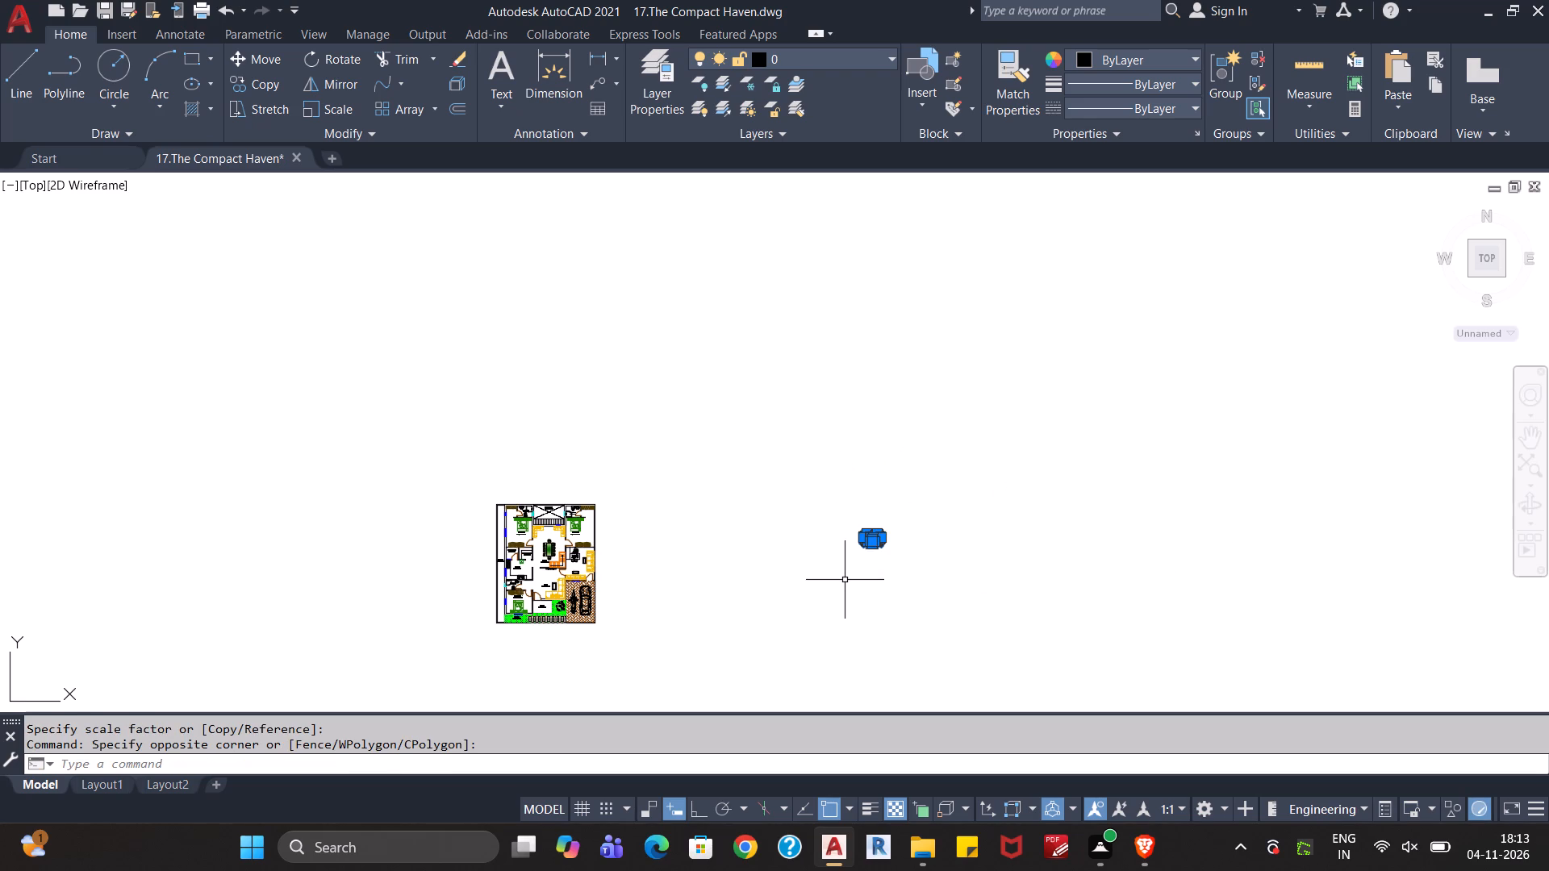
{"action": "key", "text": "ctrl+x"}
{"action": "key", "text": "ctrl+v"}
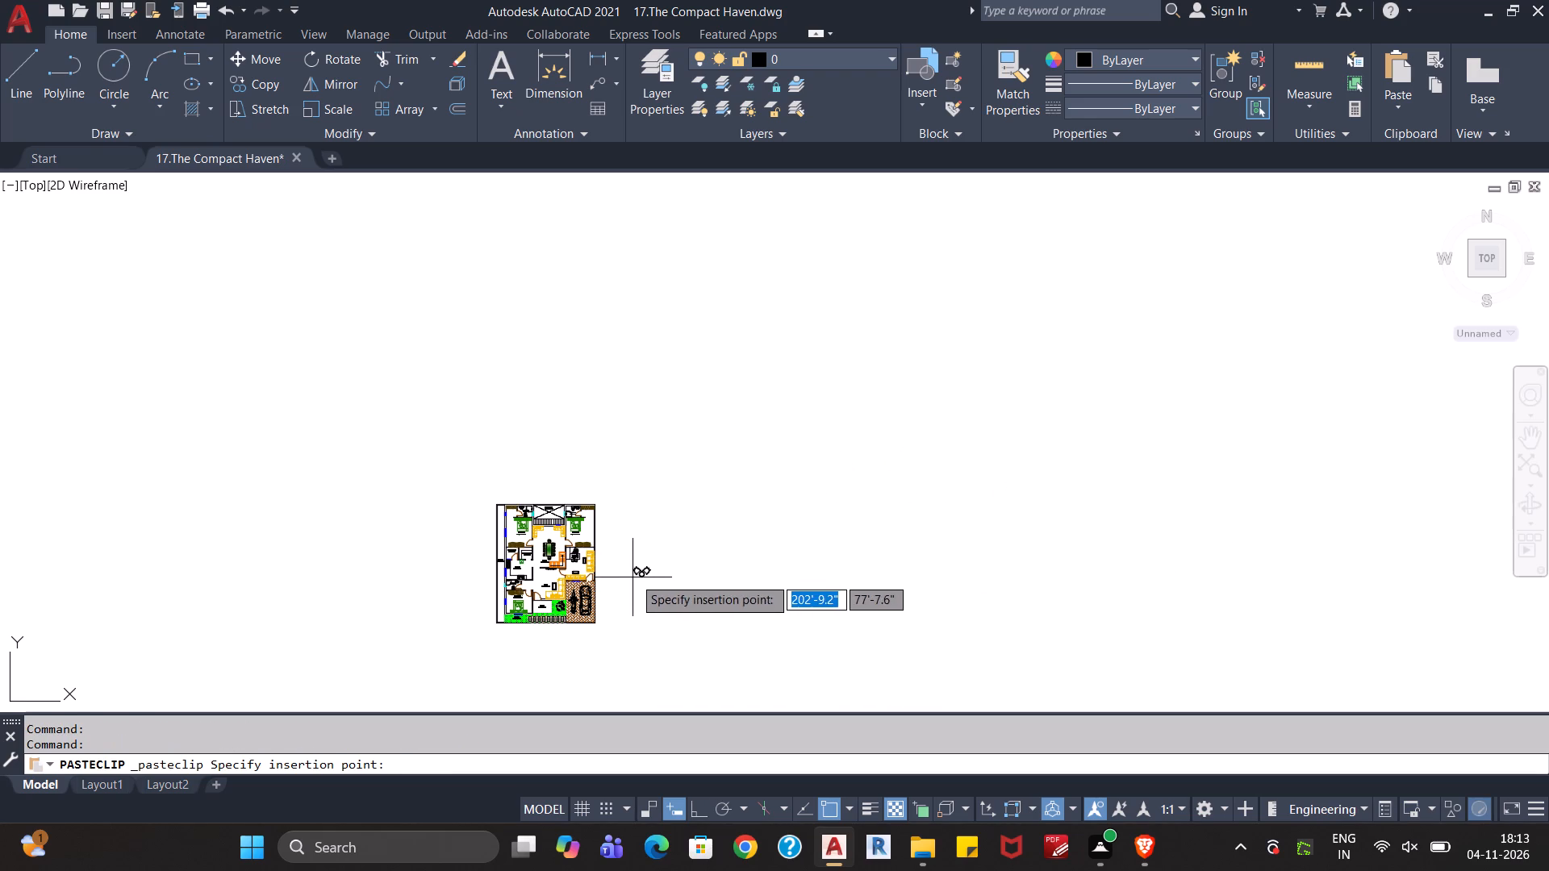
{"action": "left_click", "coordinate": [637, 572]}
Convert the table and two chairs into a single block named Chairs With Tea Table.
{"action": "scroll", "coordinate": [645, 607], "scroll_direction": "up", "scroll_amount": 3}
{"action": "middle_click_drag", "start_coordinate": [626, 614], "coordinate": [802, 594]}
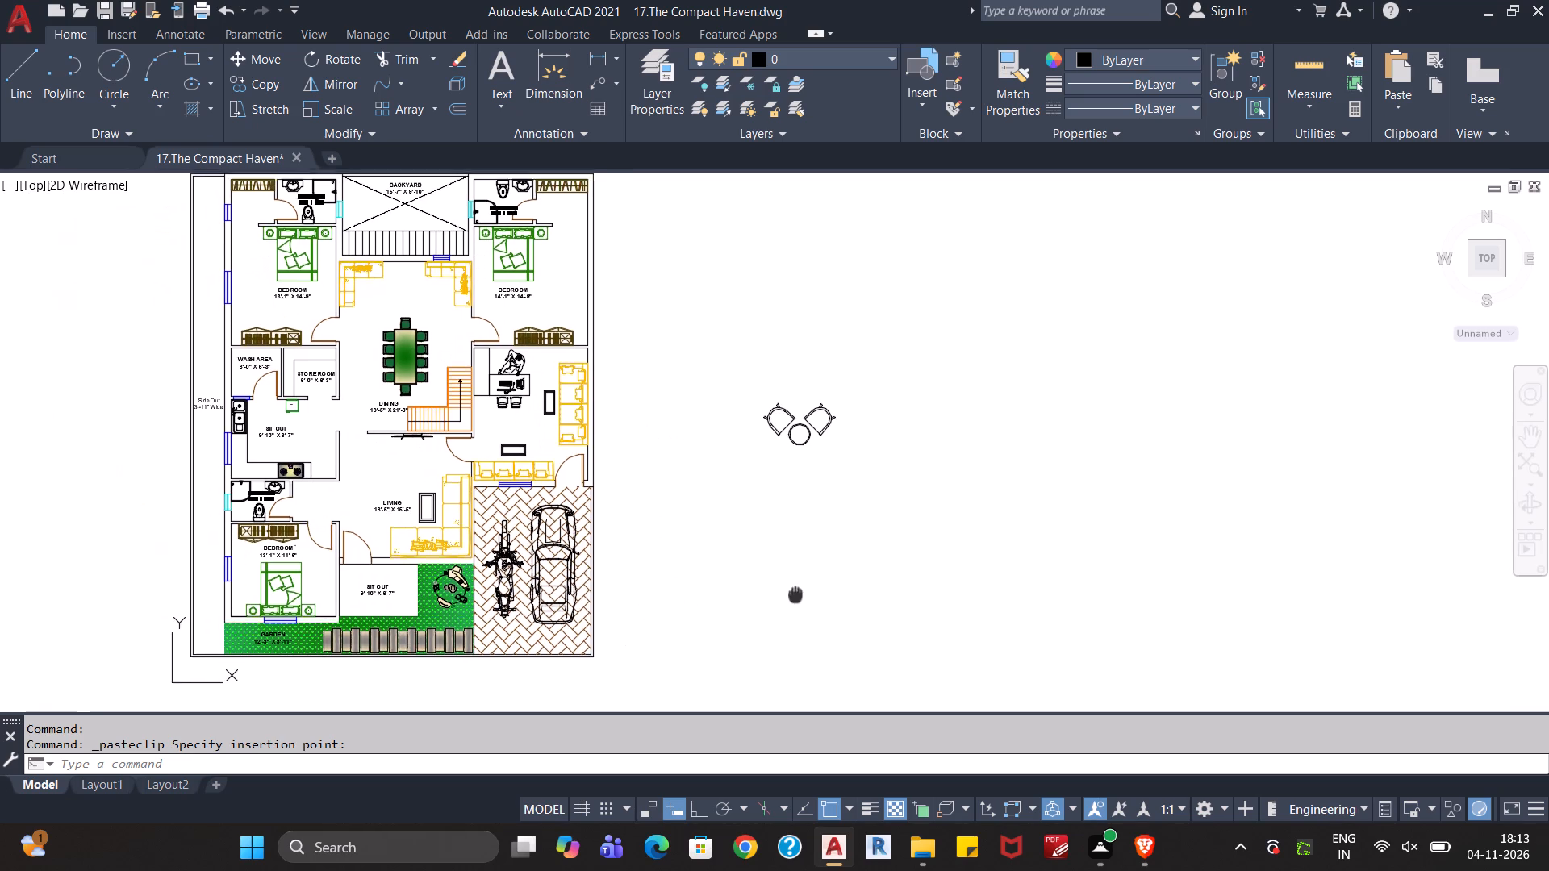
{"action": "middle_click_drag", "start_coordinate": [802, 594], "coordinate": [807, 594]}
{"action": "middle_click_drag", "start_coordinate": [758, 568], "coordinate": [833, 600]}
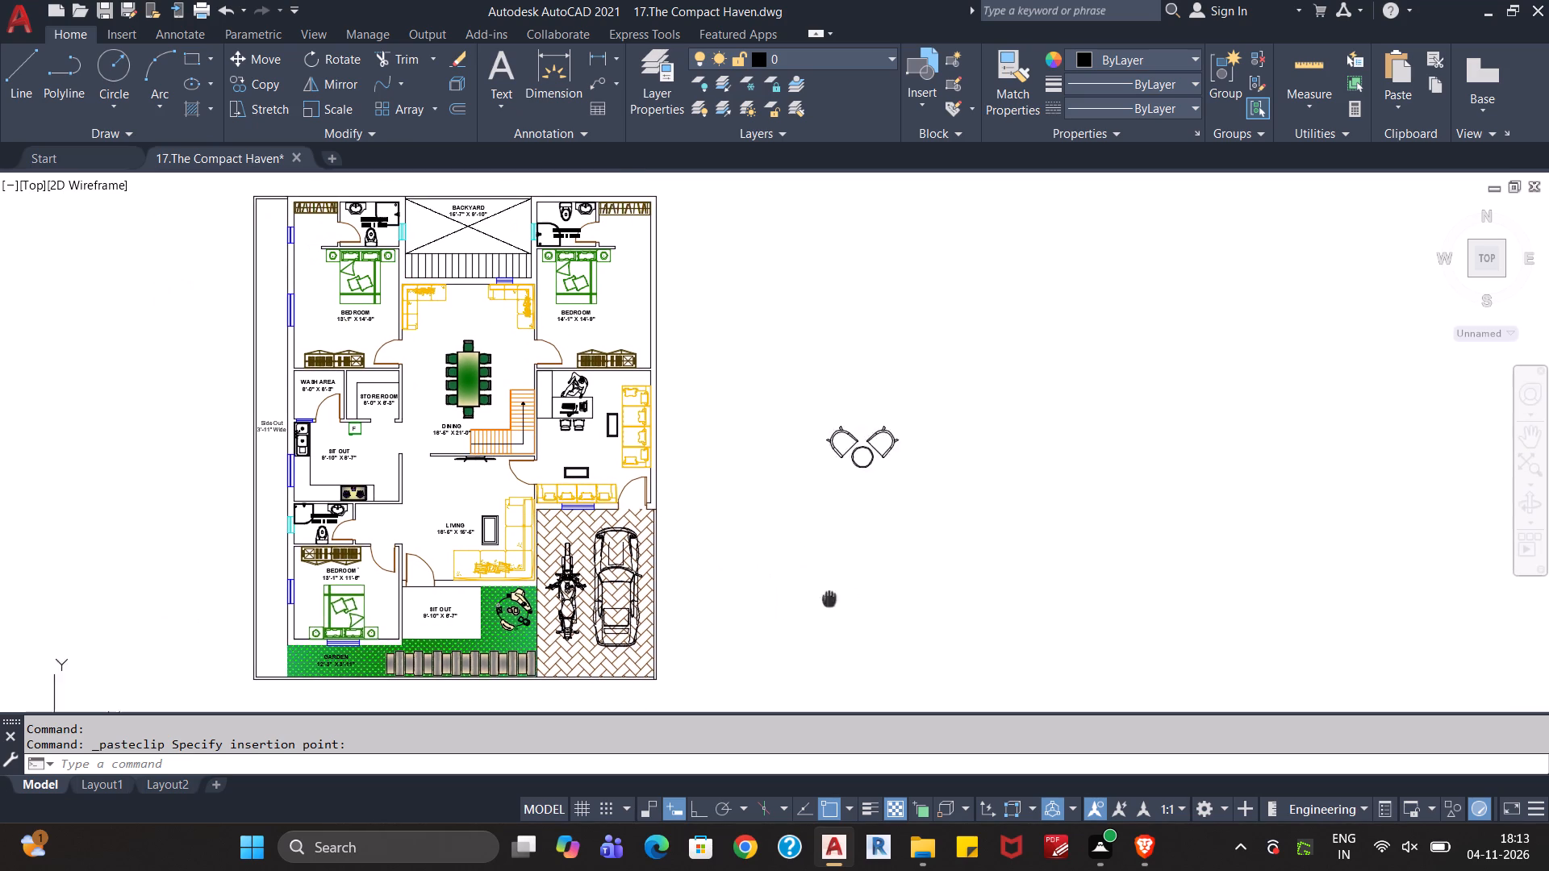
{"action": "middle_click_drag", "start_coordinate": [833, 600], "coordinate": [903, 599]}
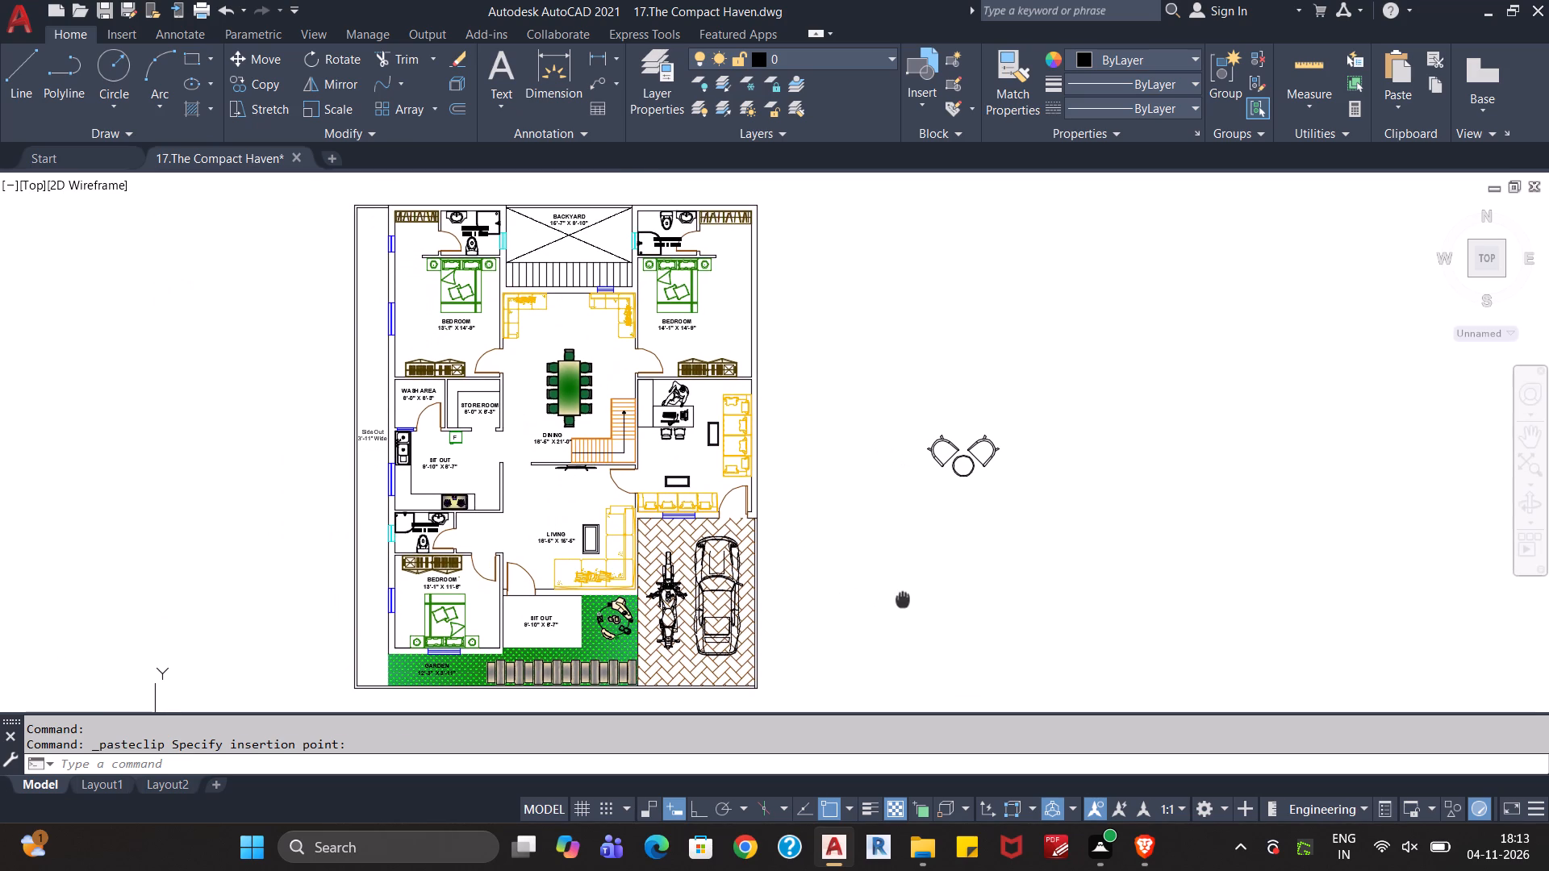
{"action": "middle_click_drag", "start_coordinate": [903, 599], "coordinate": [904, 598]}
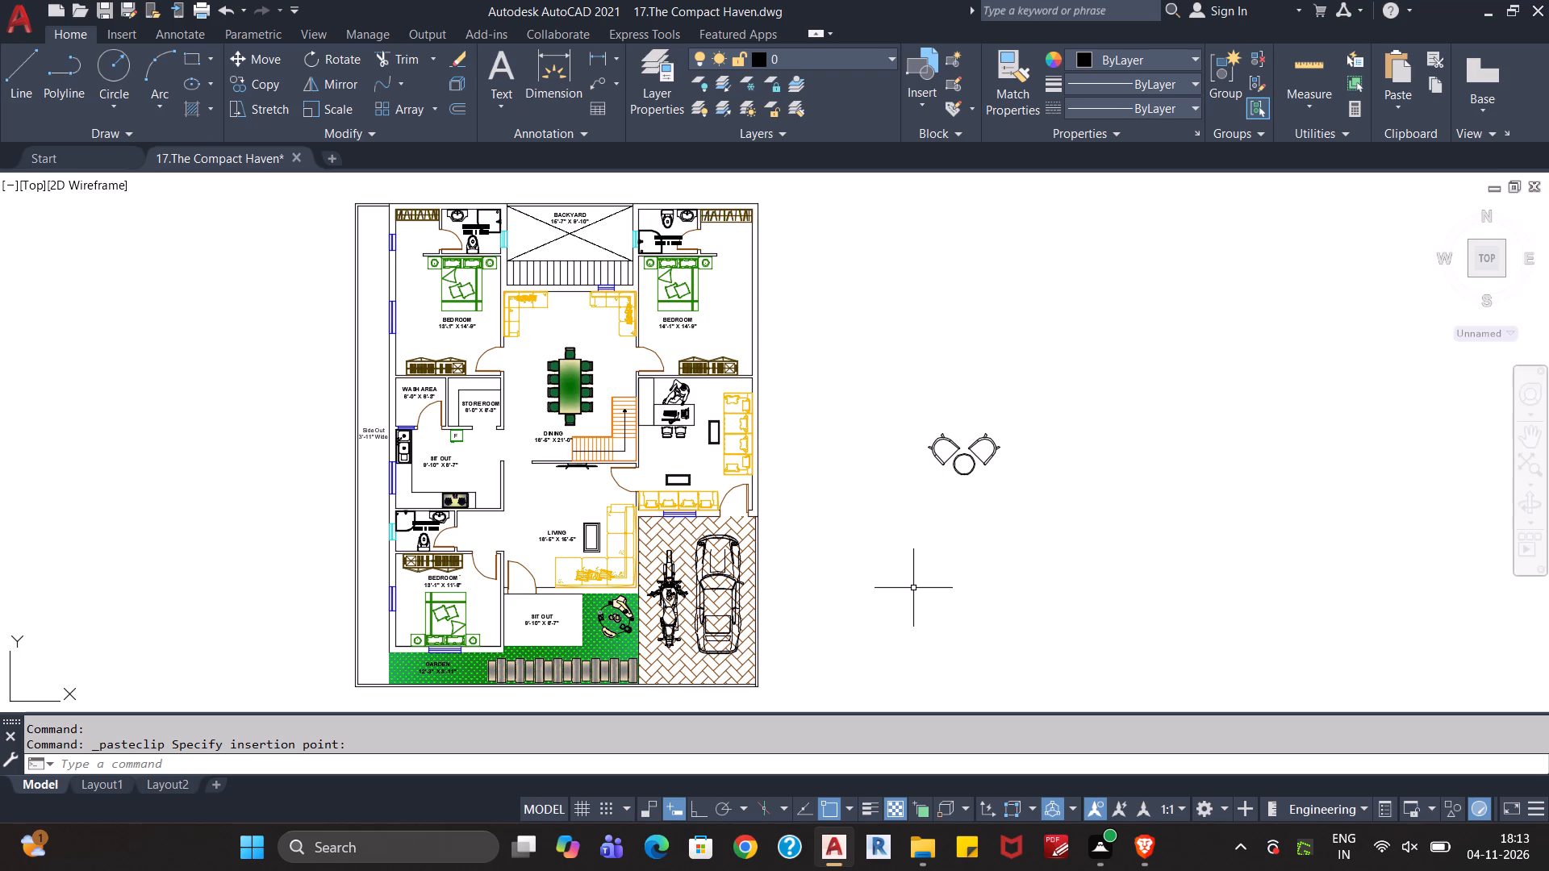
{"action": "left_click", "coordinate": [1026, 408]}
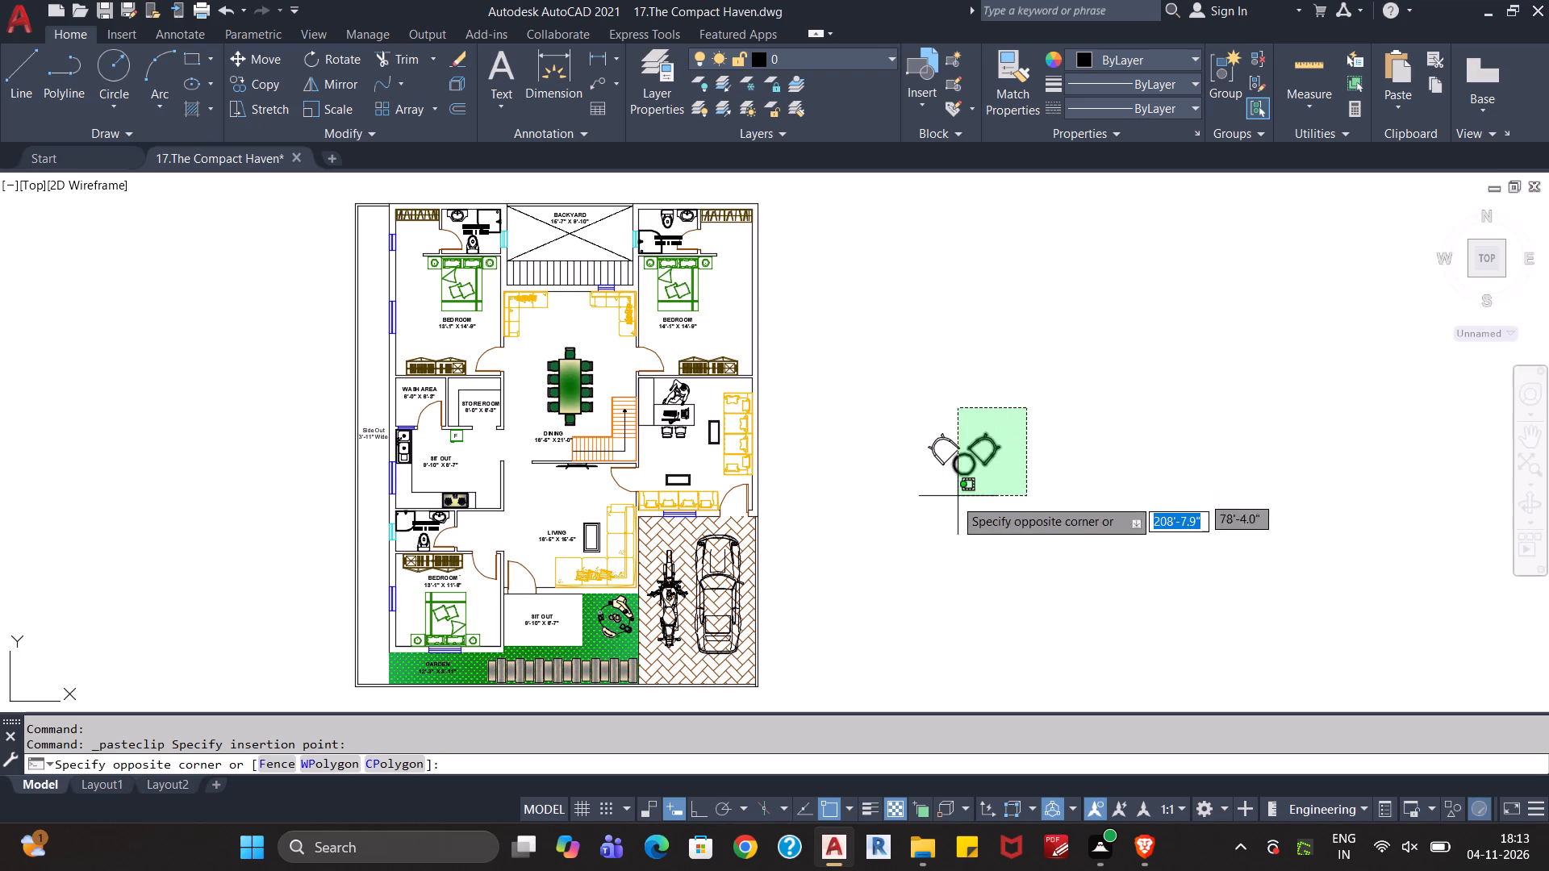
{"action": "left_click", "coordinate": [921, 511]}
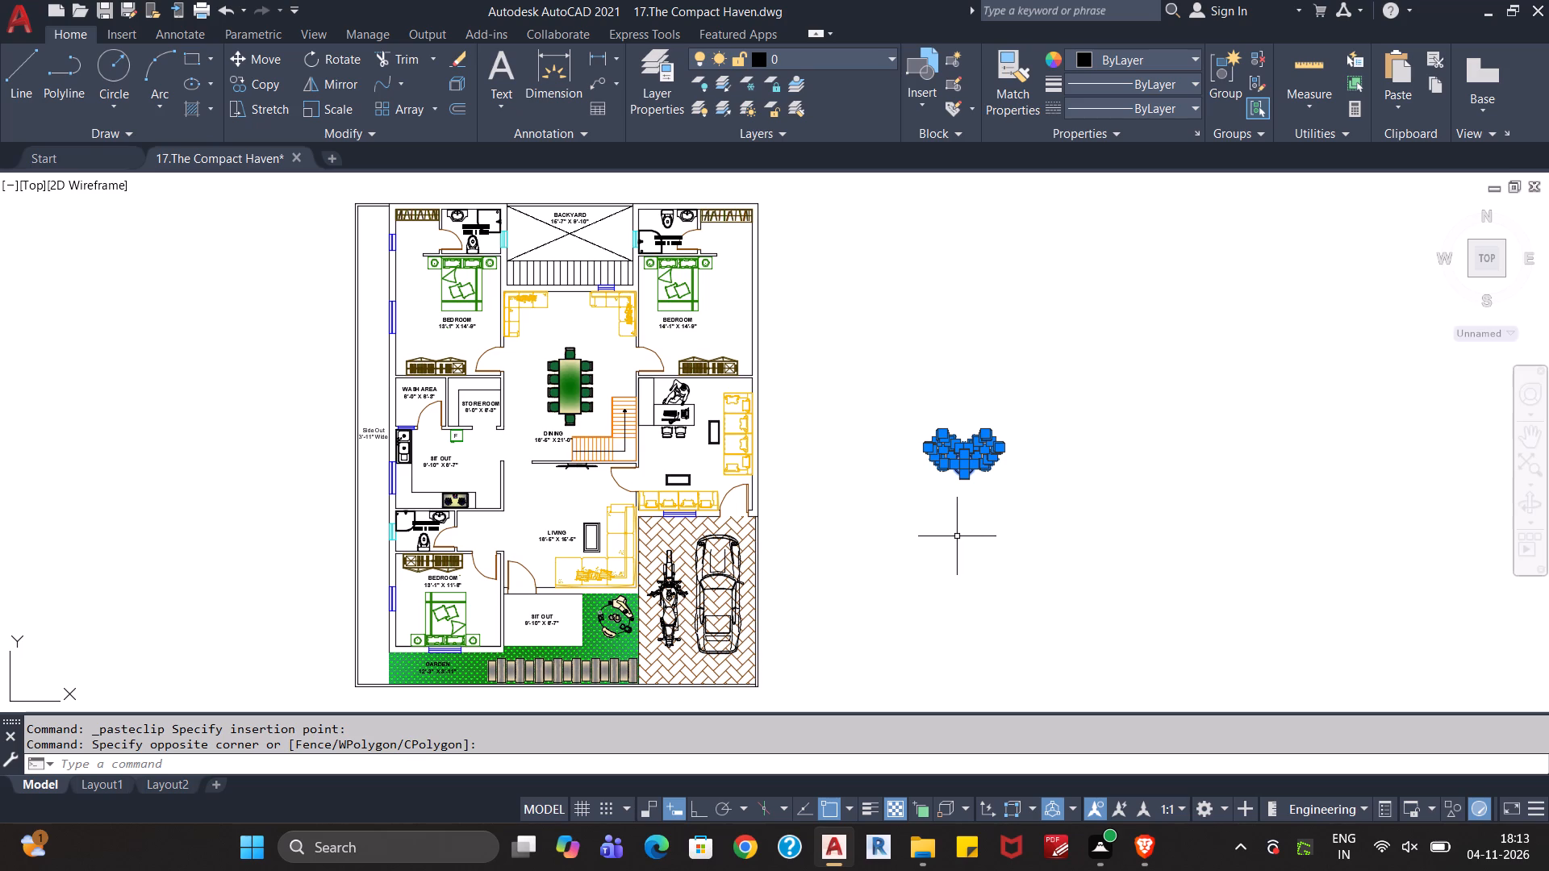
{"action": "type", "text": "bloc"}
{"action": "key", "text": "k"}
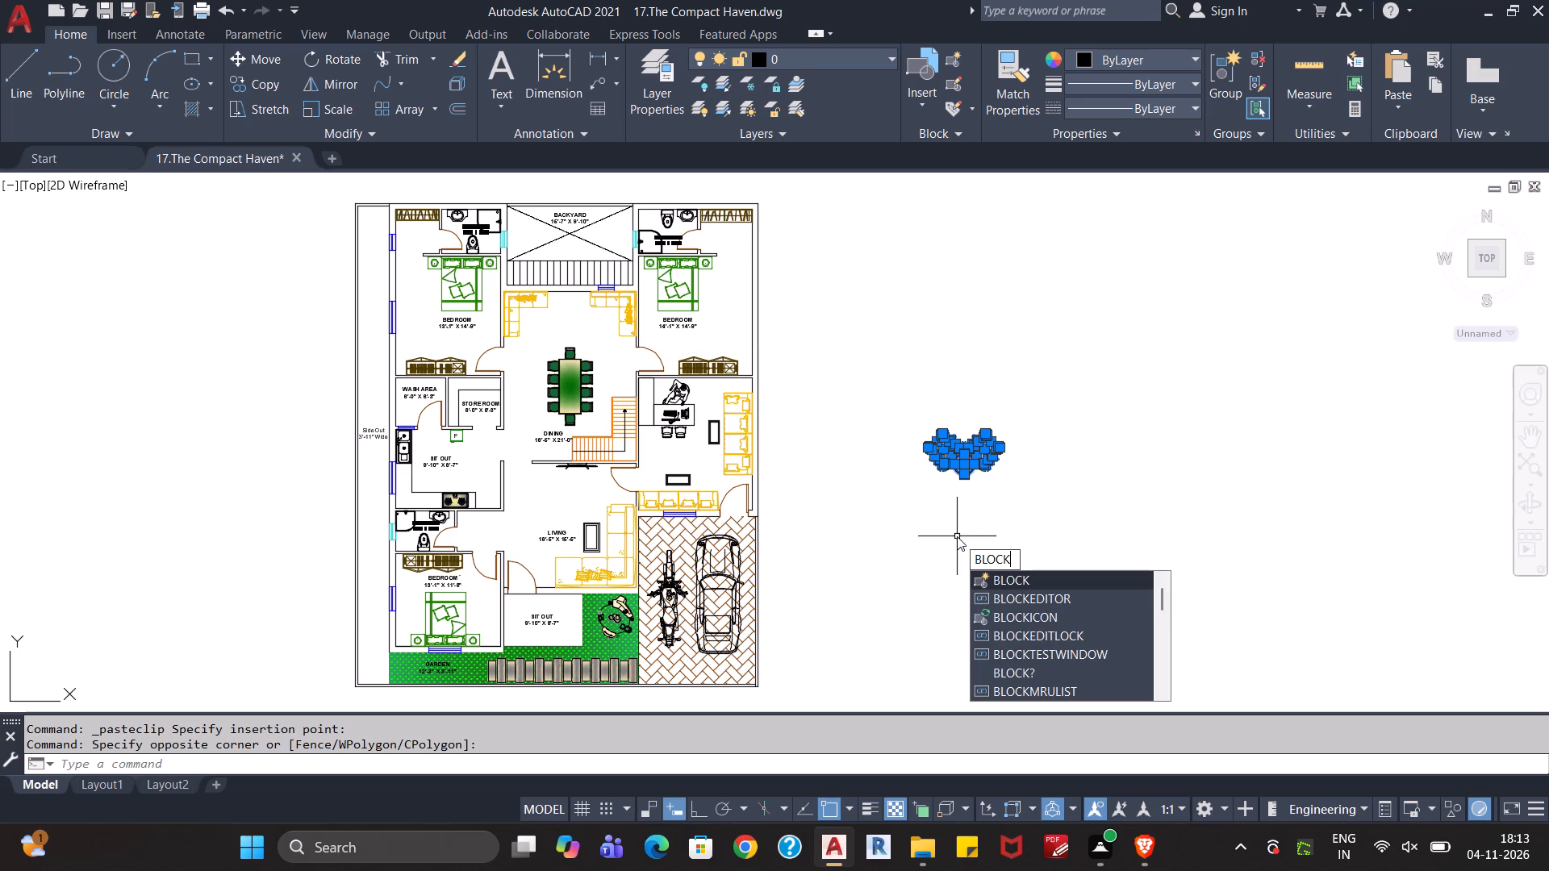
{"action": "key", "text": "Return"}
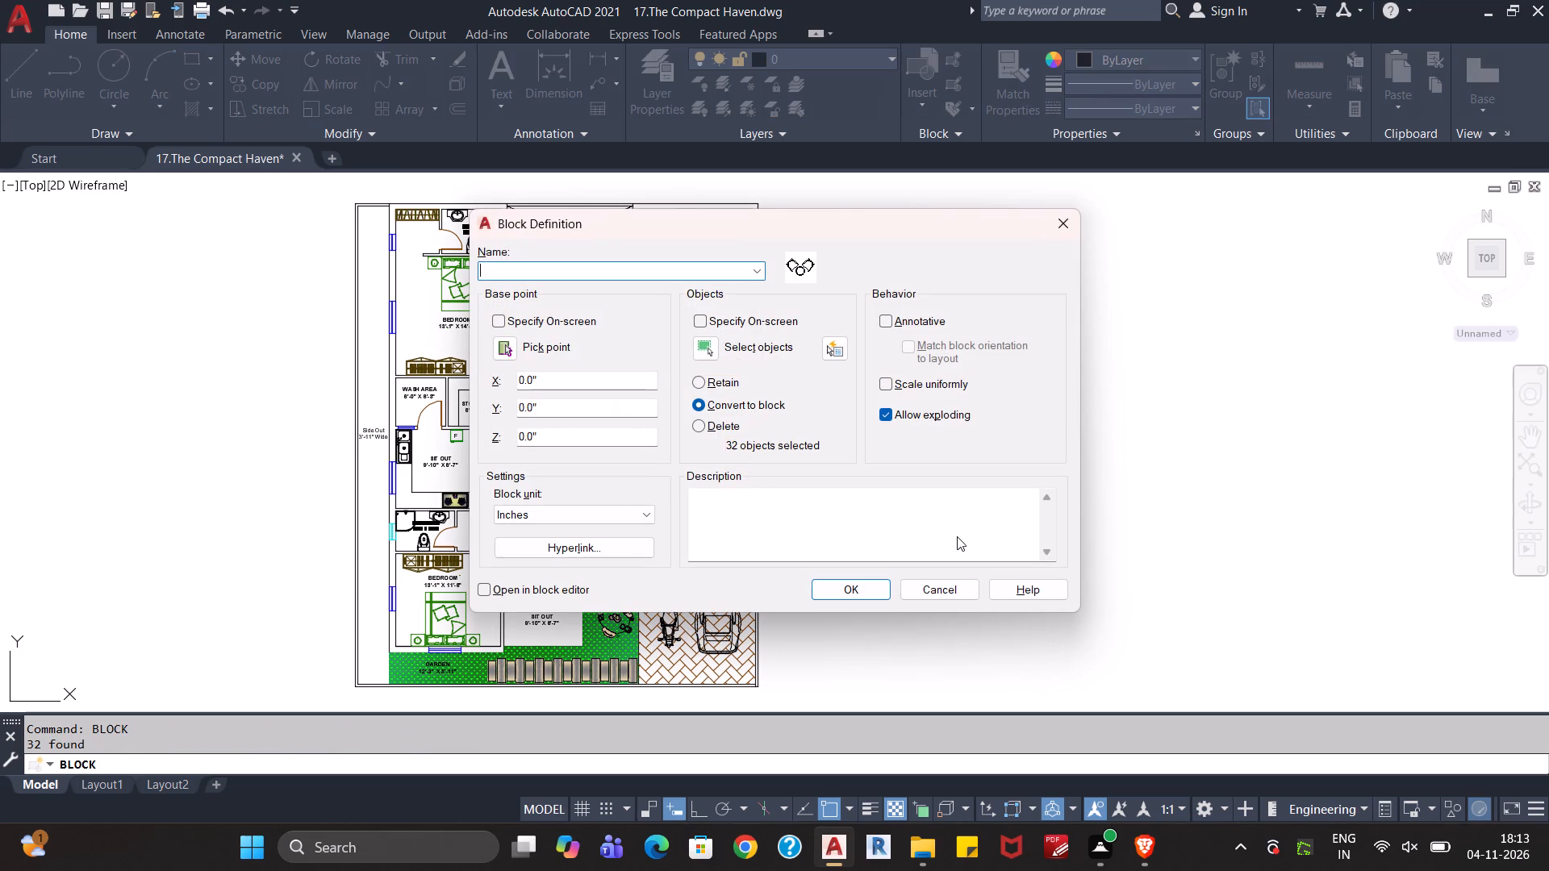
{"action": "type", "text": "Chairs With Tea"}
{"action": "key", "text": "space"}
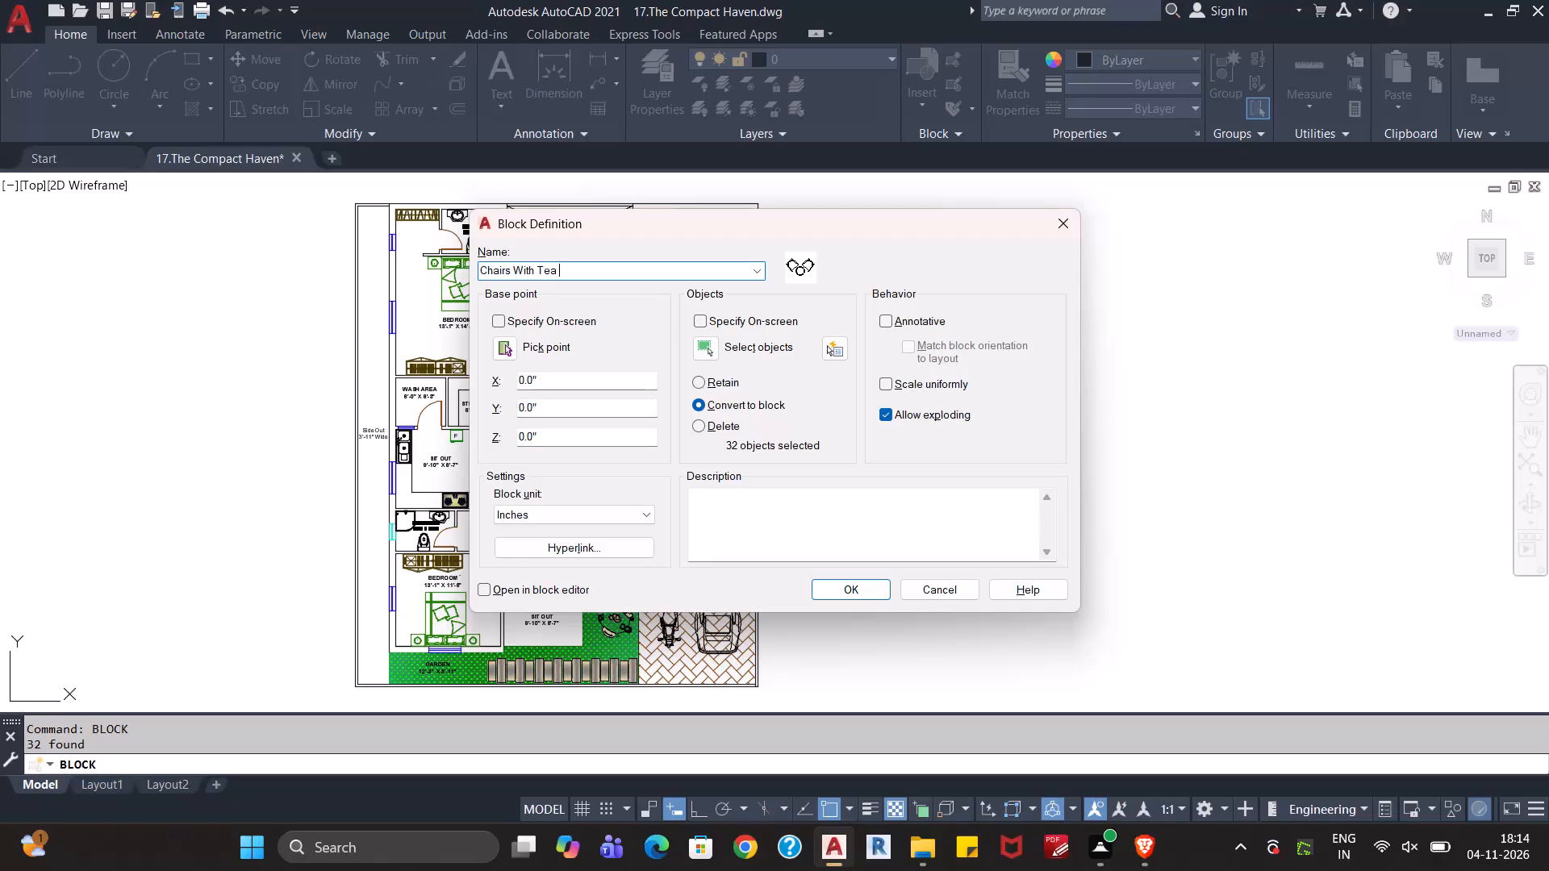
{"action": "type", "text": "table"}
{"action": "key", "text": "ctrl+Left"}
{"action": "key", "text": "Right"}
{"action": "key", "text": "BackSpace"}
{"action": "key", "text": "shift+t"}
{"action": "key", "text": "Return"}
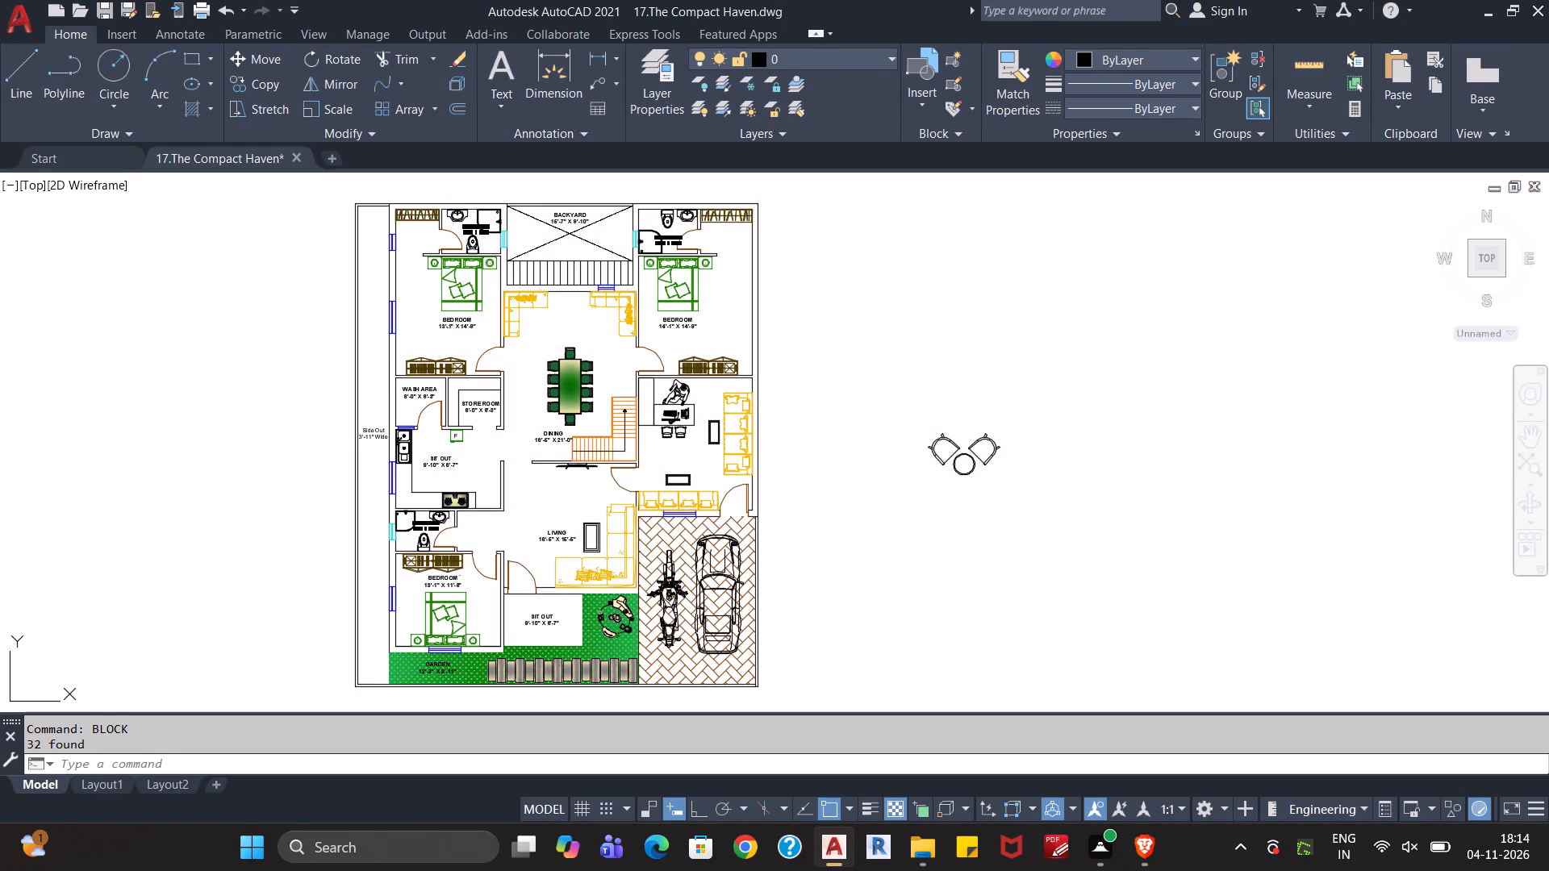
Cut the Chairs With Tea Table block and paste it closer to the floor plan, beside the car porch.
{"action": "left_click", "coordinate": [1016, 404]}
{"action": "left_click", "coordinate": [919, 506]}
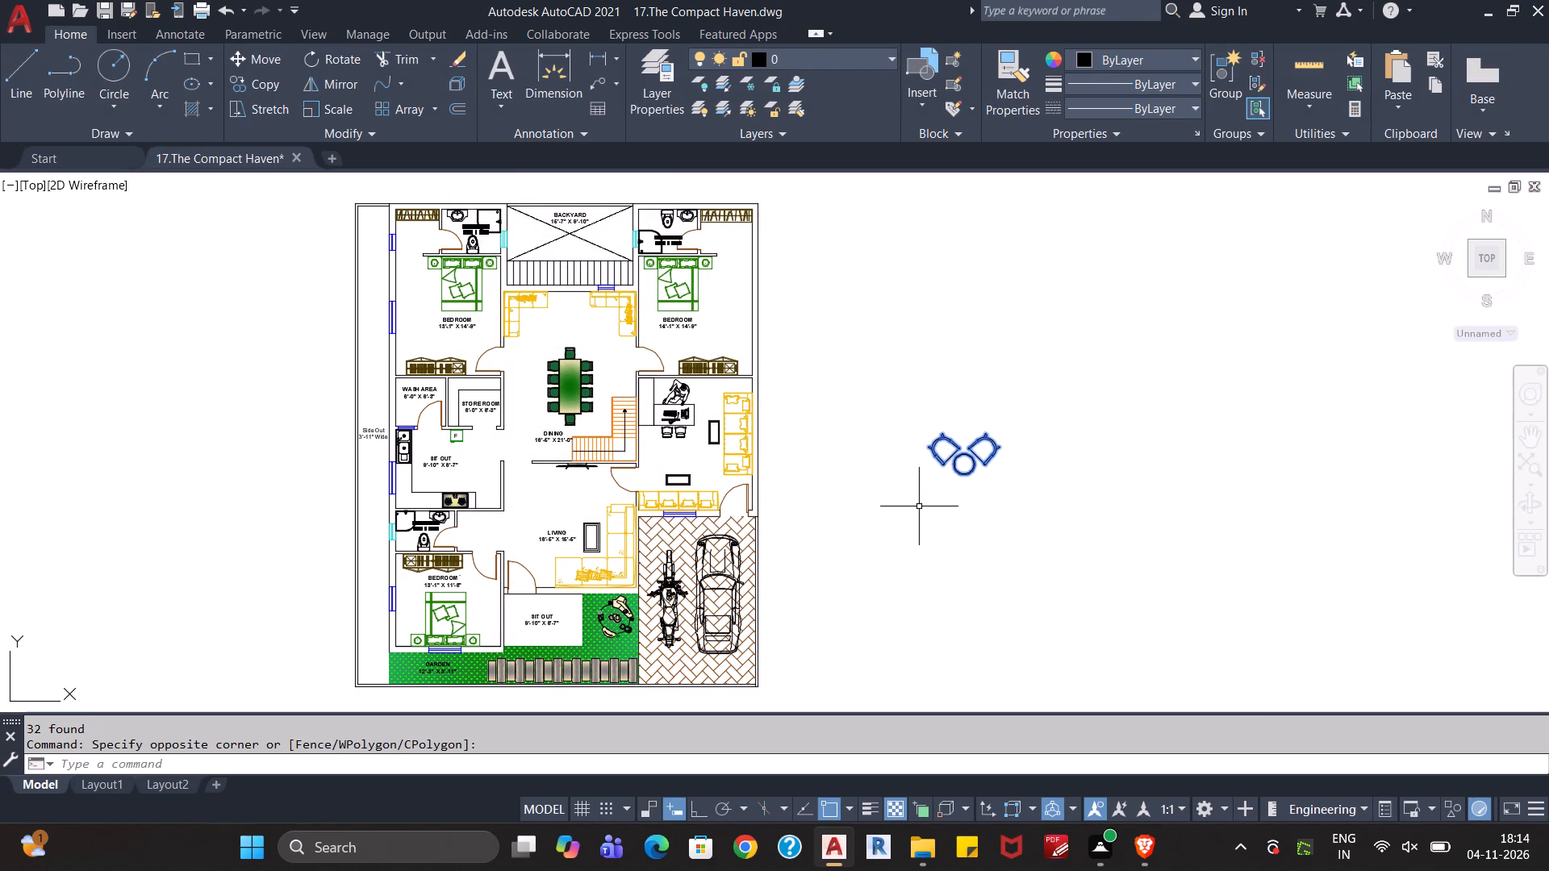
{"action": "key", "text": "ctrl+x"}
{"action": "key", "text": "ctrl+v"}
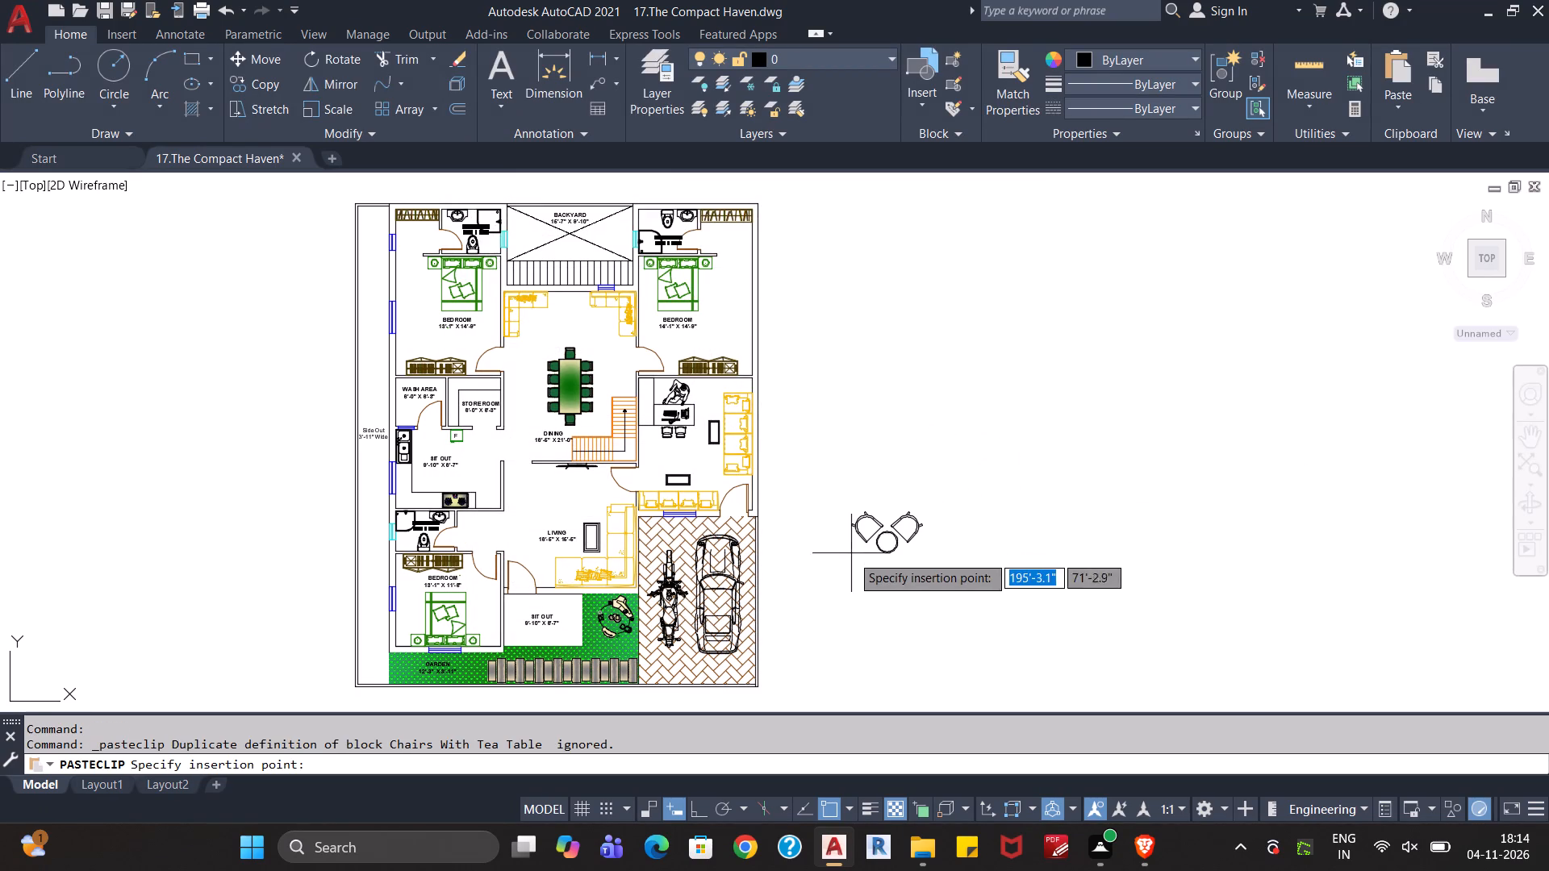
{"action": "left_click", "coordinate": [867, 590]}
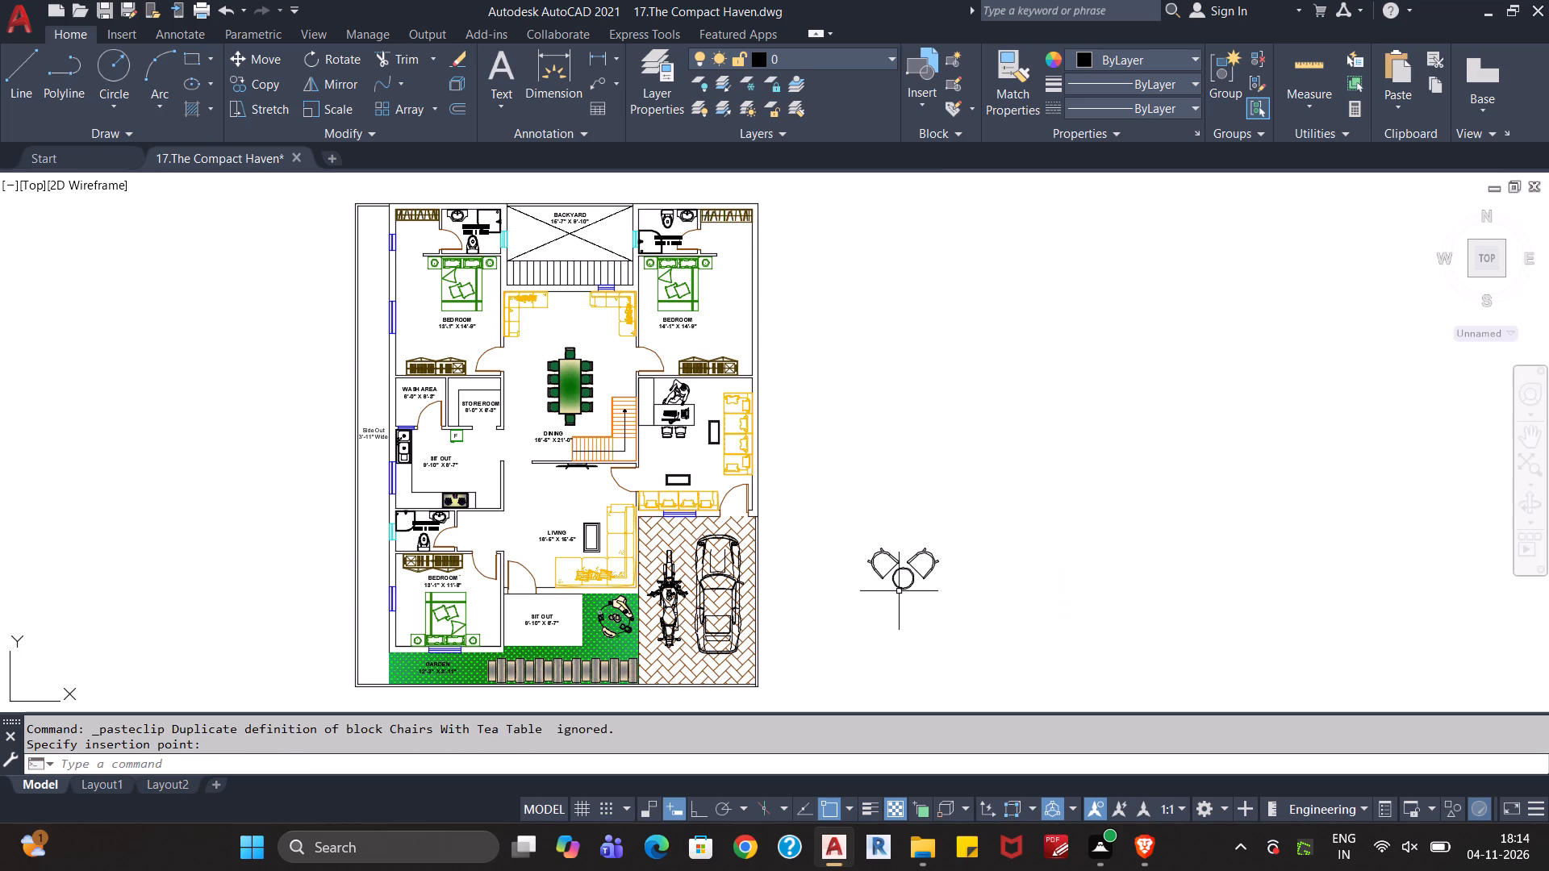
Scale the Chairs With Tea Table block down from the tabletop's centre by a factor of about 0.4.
{"action": "left_click_drag", "start_coordinate": [979, 501], "coordinate": [972, 510]}
{"action": "left_click", "coordinate": [852, 619]}
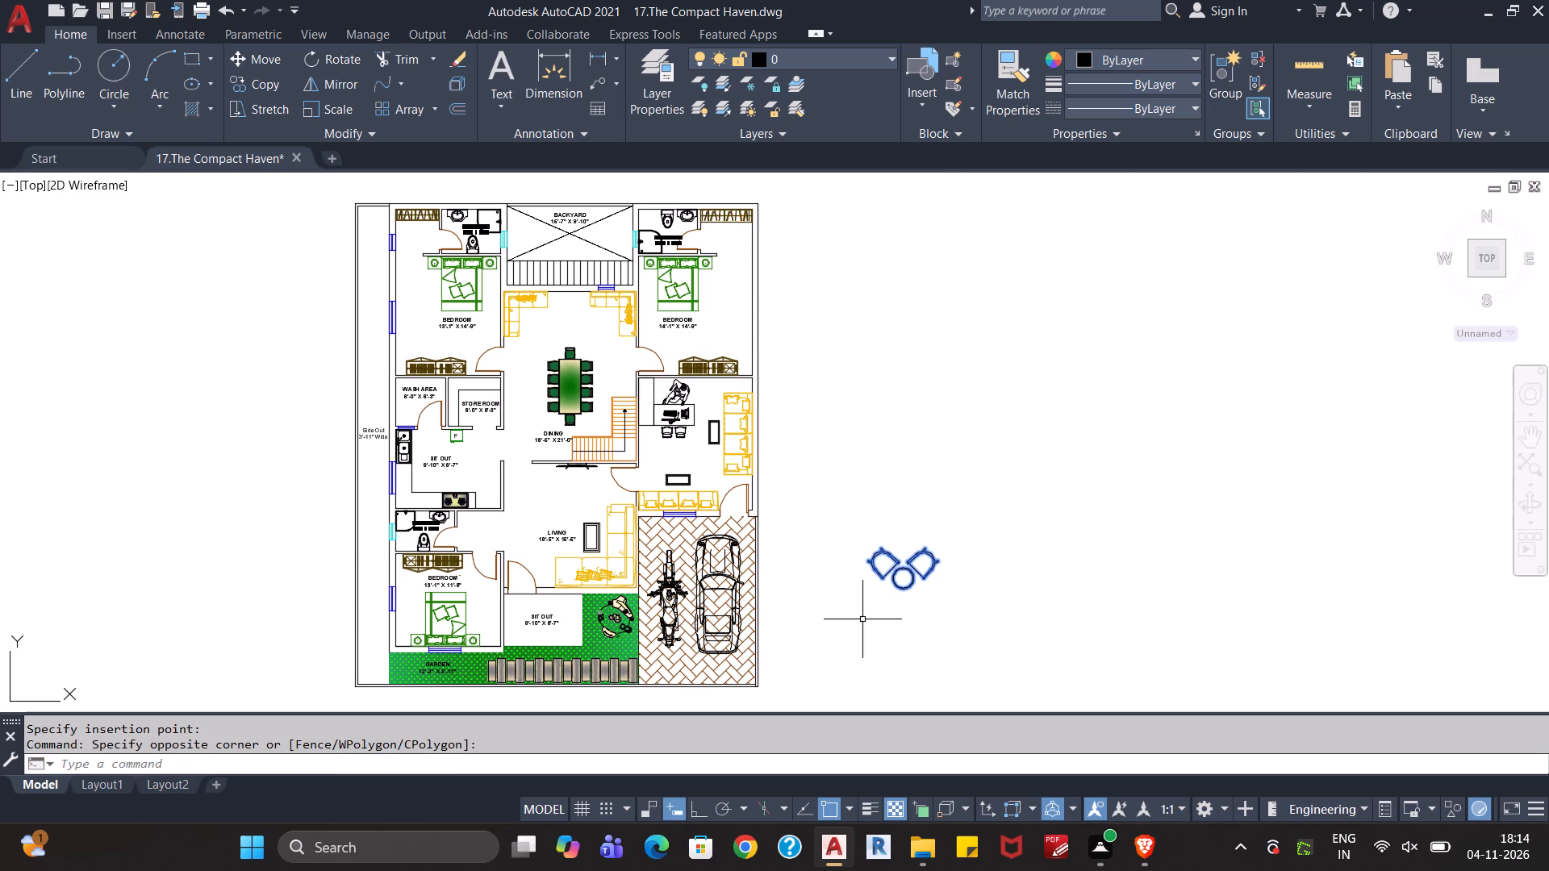
{"action": "type", "text": "sc"}
{"action": "key", "text": "Return"}
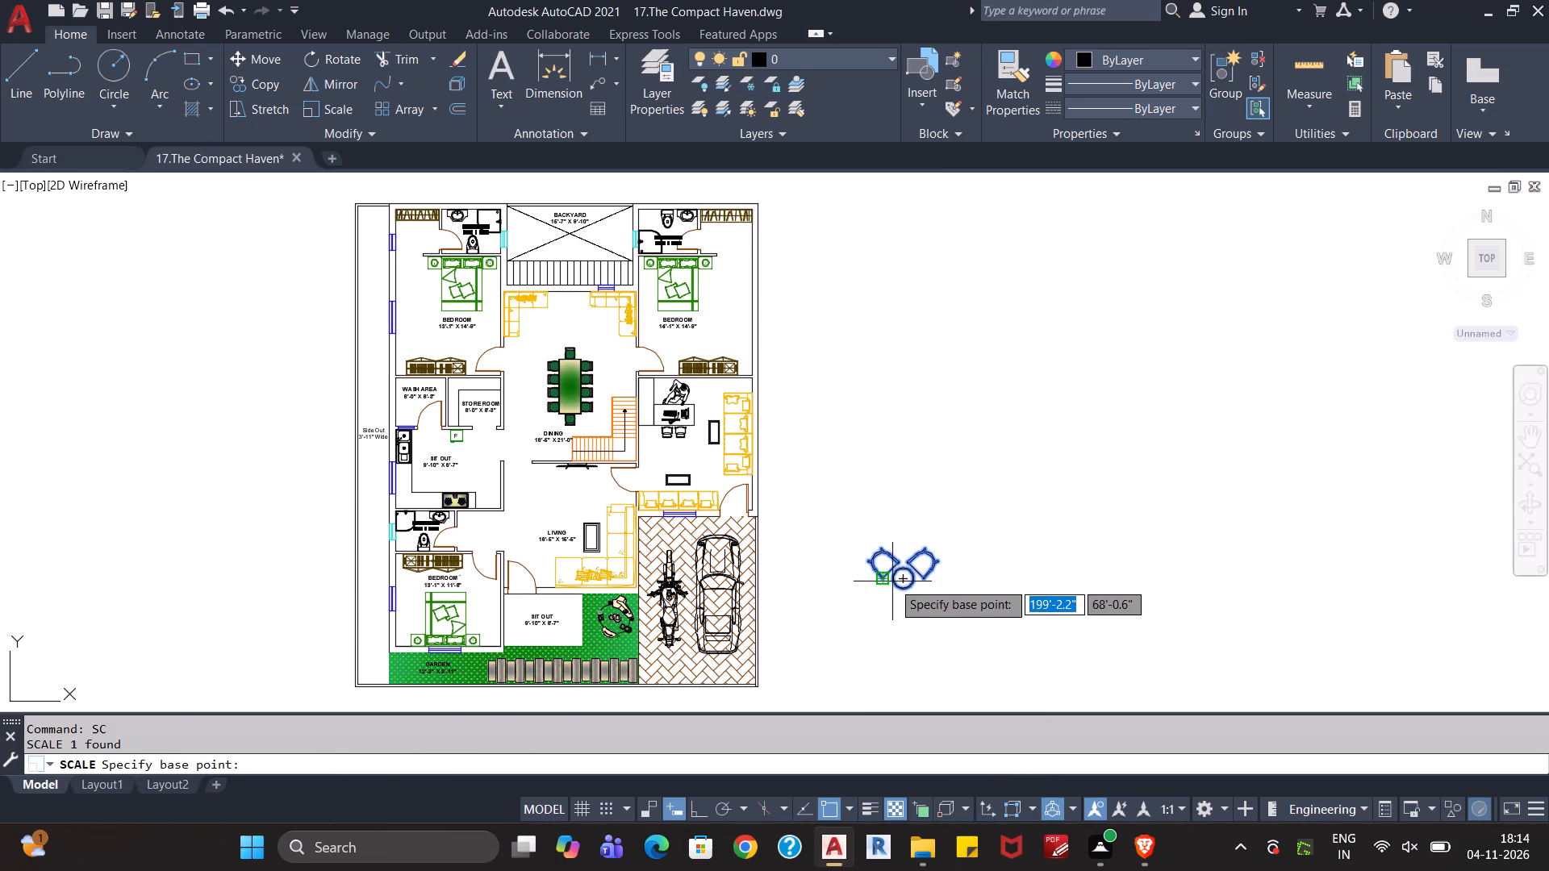
{"action": "left_click", "coordinate": [900, 579]}
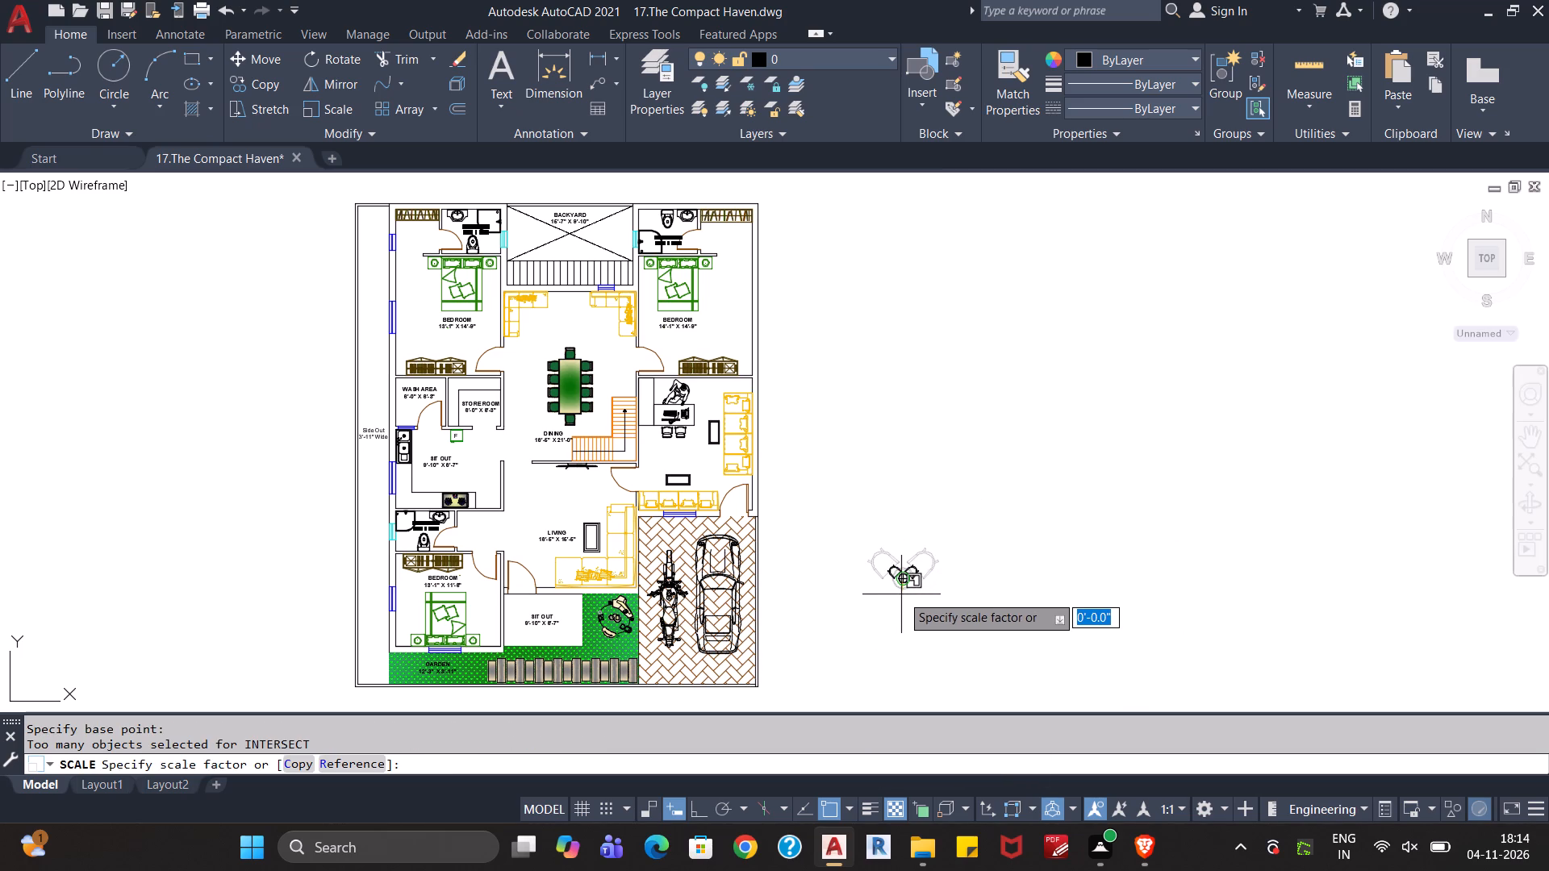
{"action": "scroll", "coordinate": [901, 594], "scroll_direction": "up", "scroll_amount": 2}
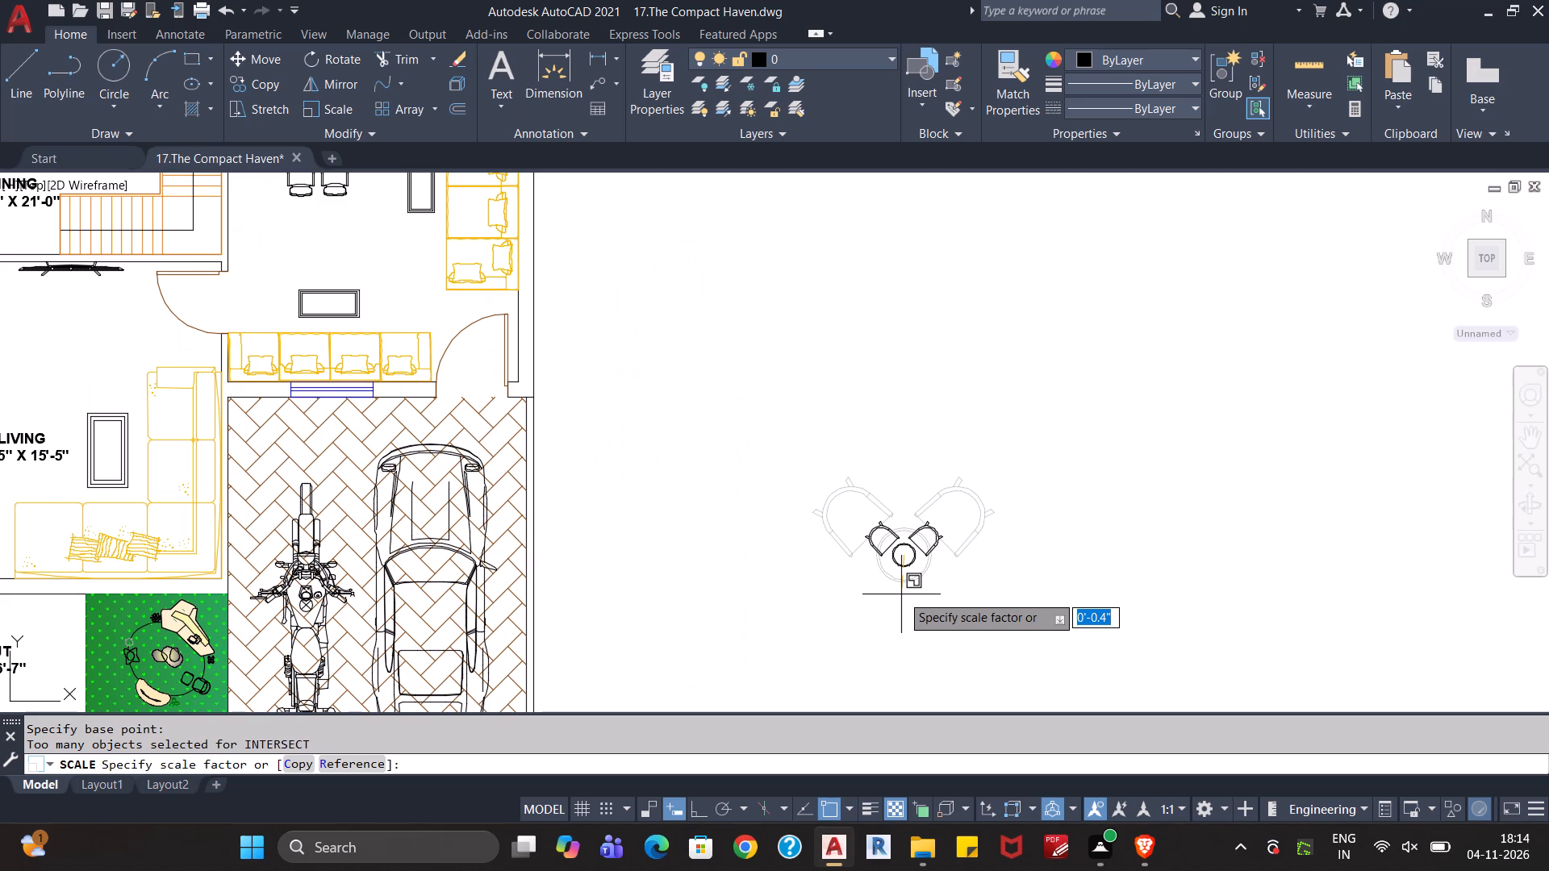
{"action": "left_click", "coordinate": [901, 594]}
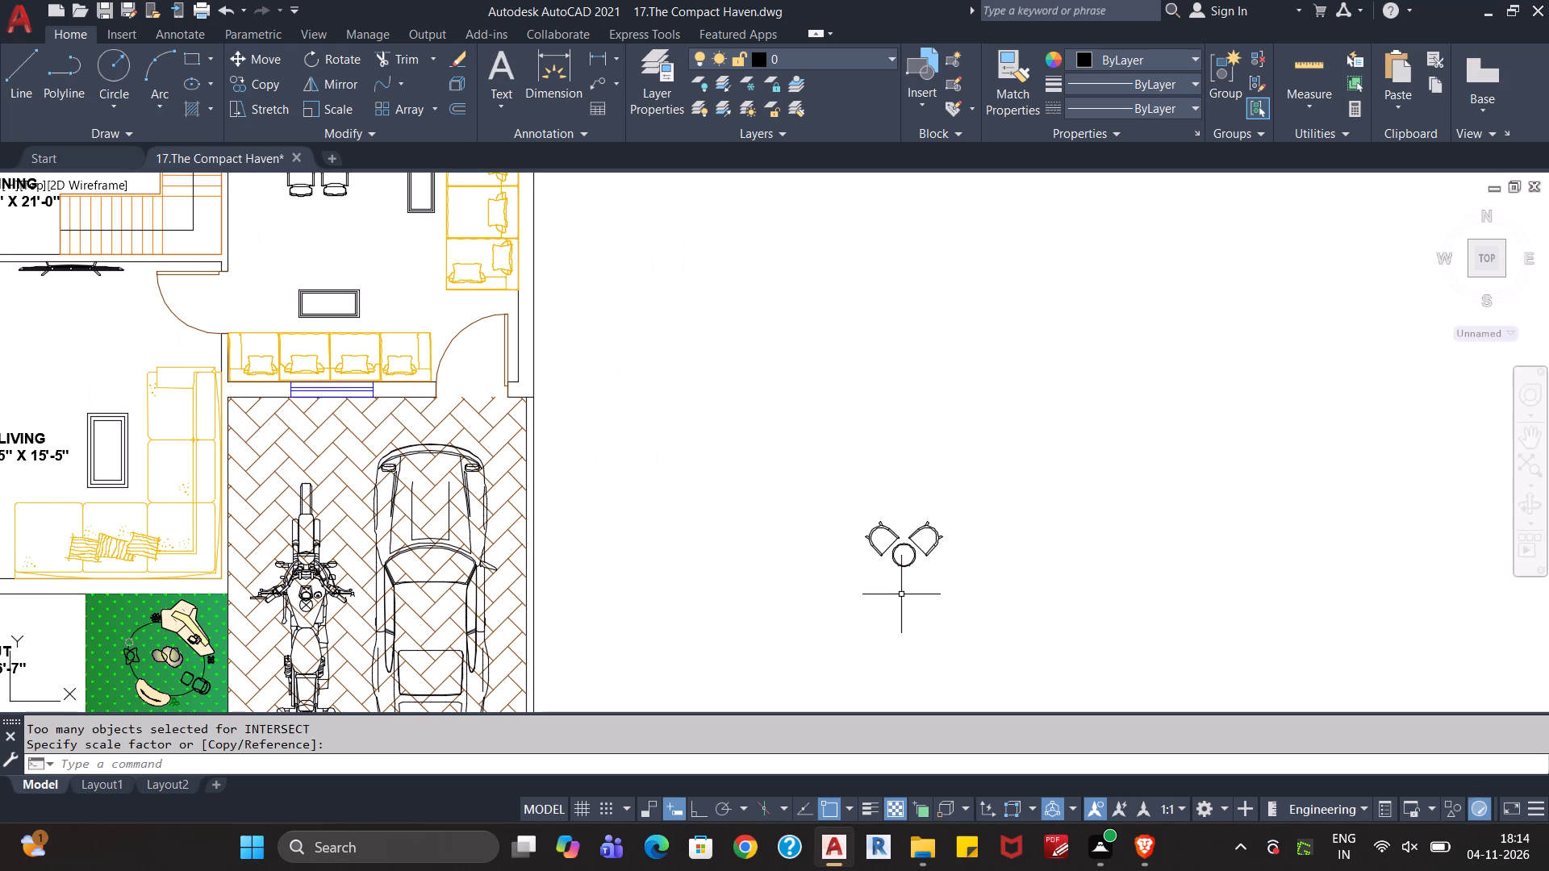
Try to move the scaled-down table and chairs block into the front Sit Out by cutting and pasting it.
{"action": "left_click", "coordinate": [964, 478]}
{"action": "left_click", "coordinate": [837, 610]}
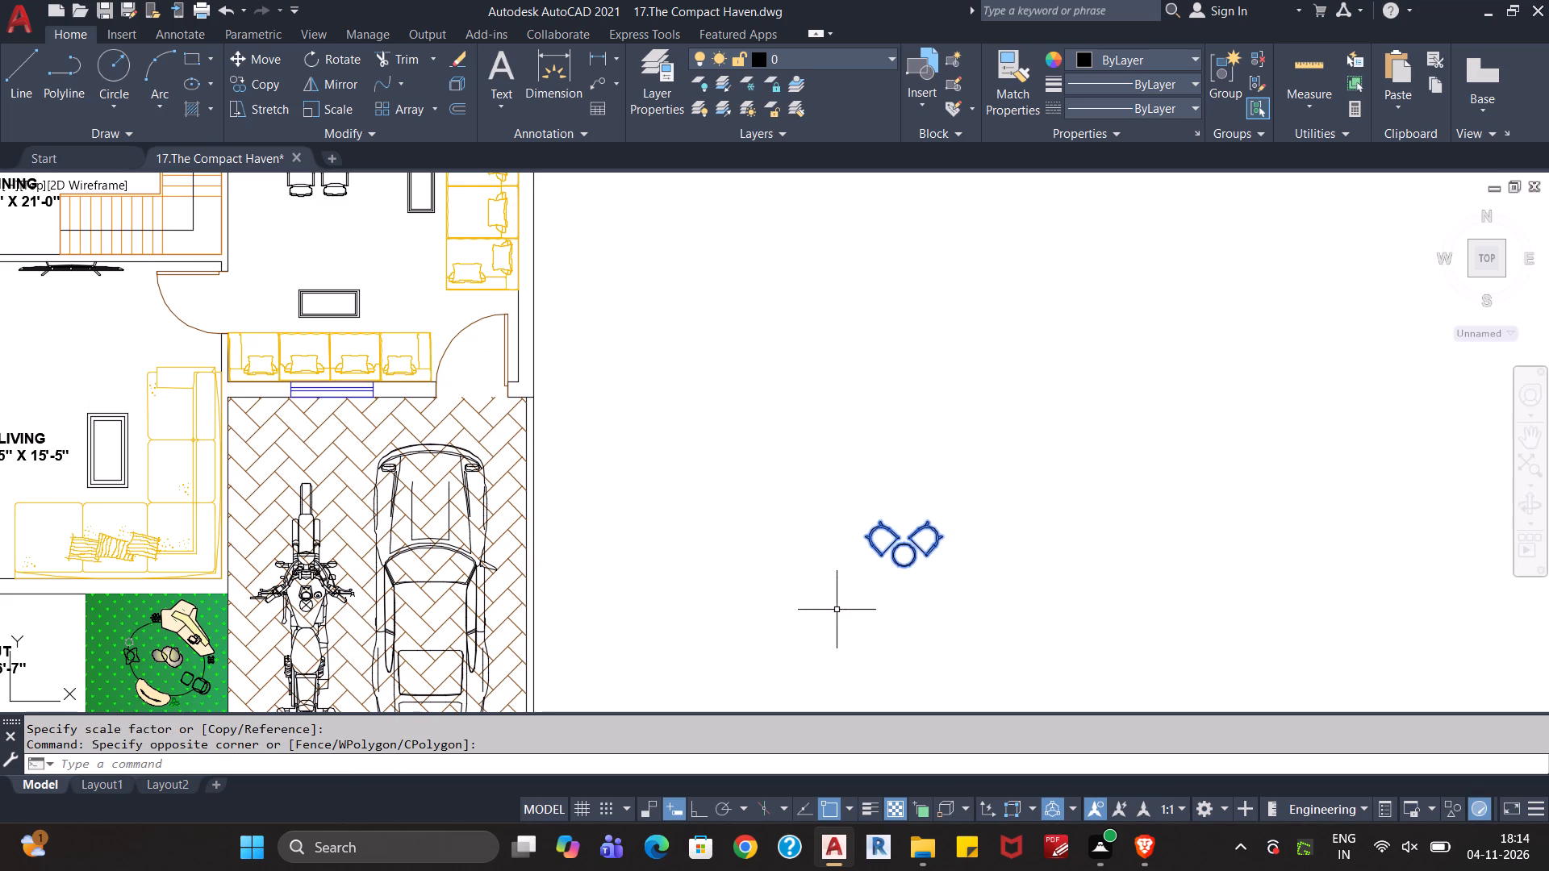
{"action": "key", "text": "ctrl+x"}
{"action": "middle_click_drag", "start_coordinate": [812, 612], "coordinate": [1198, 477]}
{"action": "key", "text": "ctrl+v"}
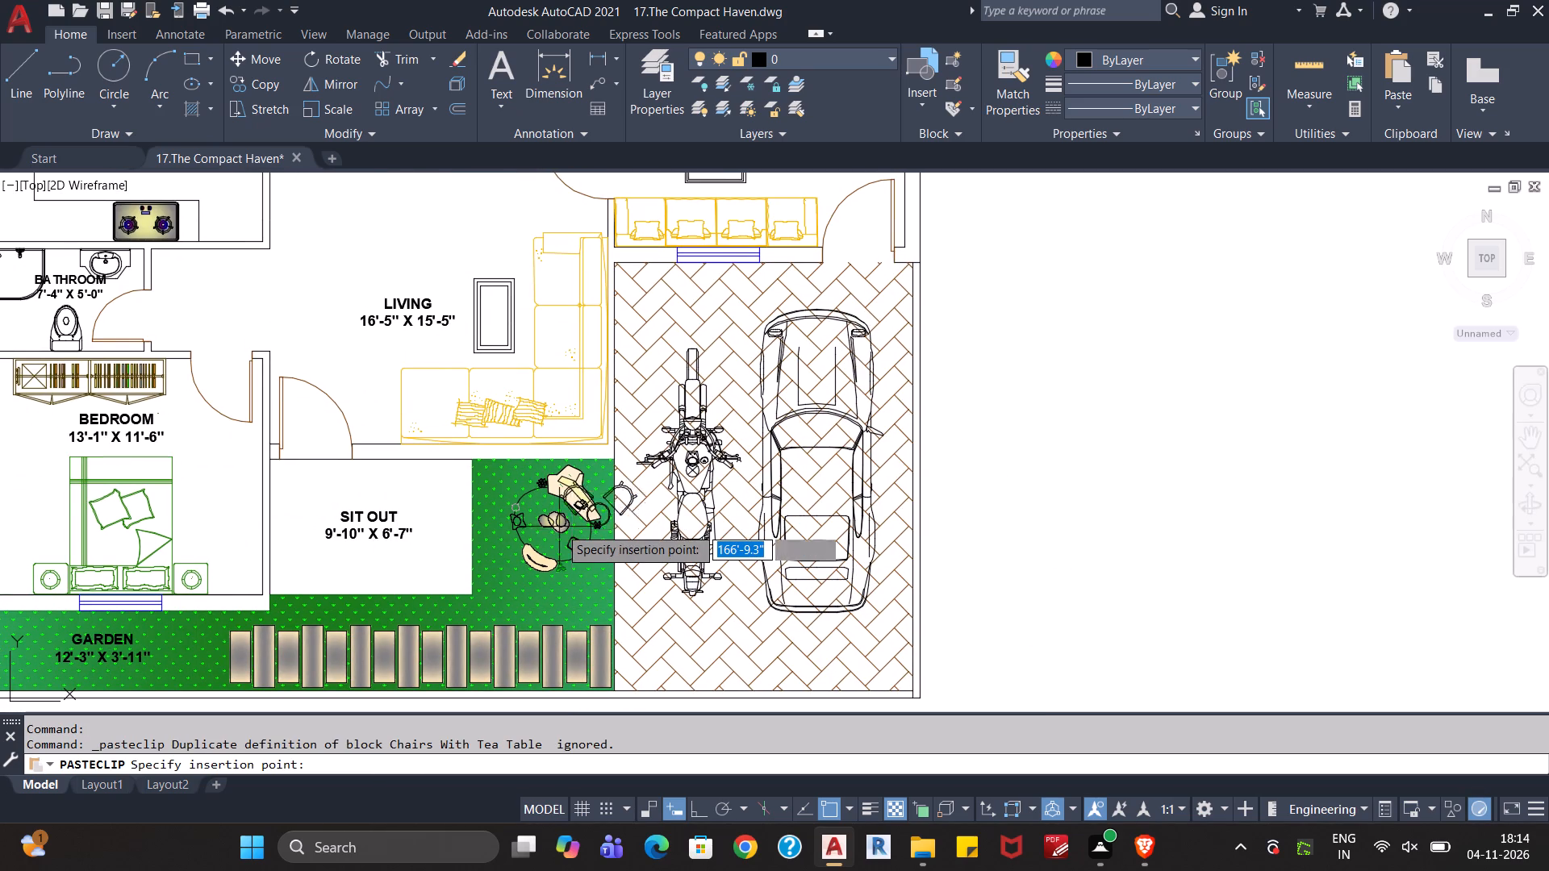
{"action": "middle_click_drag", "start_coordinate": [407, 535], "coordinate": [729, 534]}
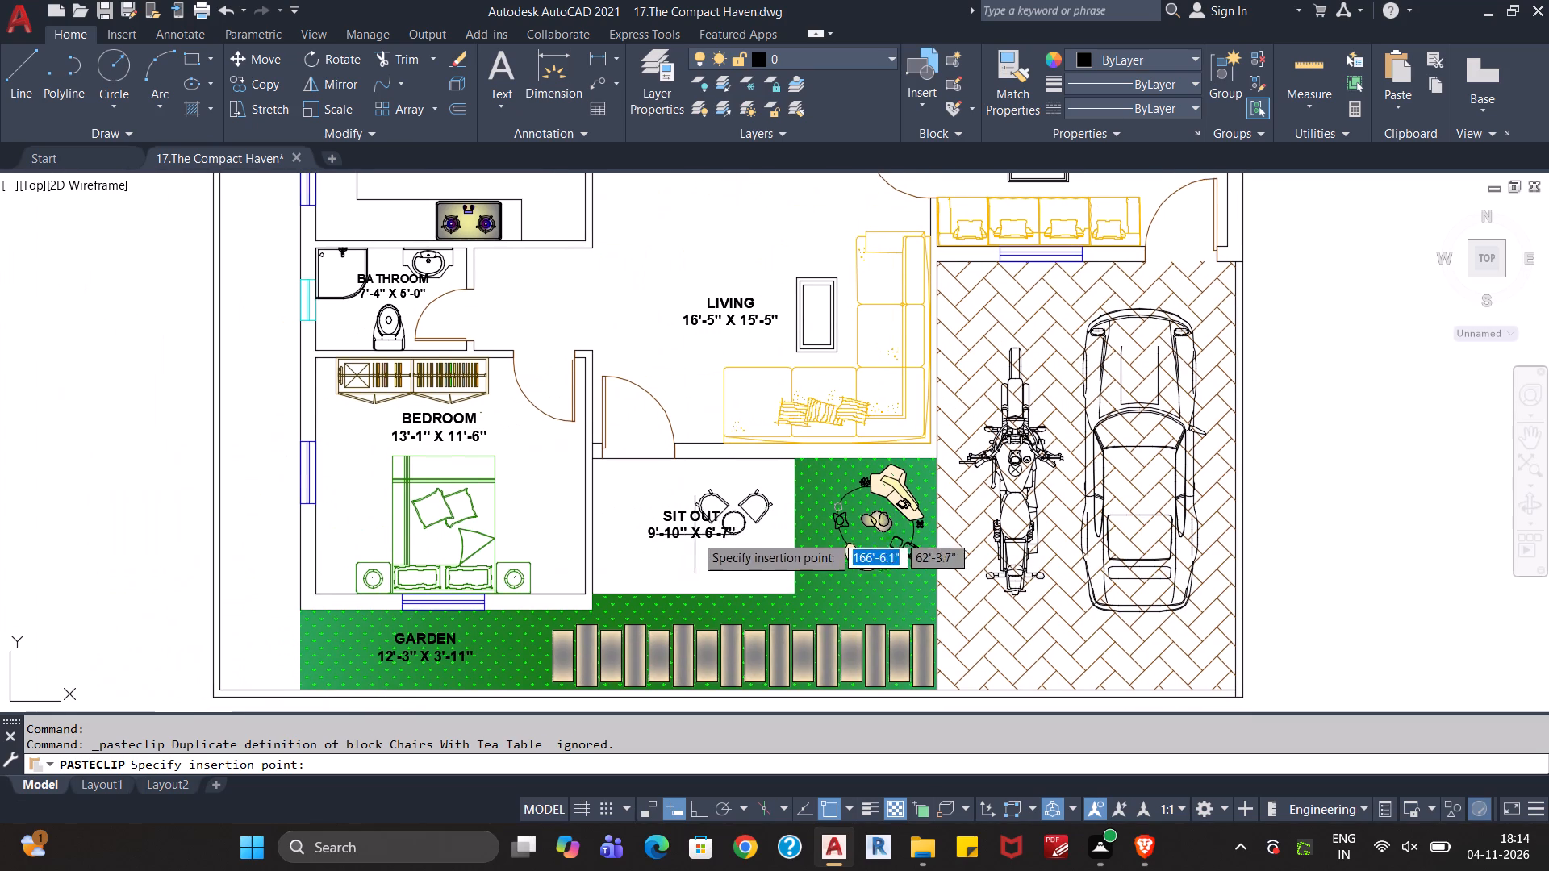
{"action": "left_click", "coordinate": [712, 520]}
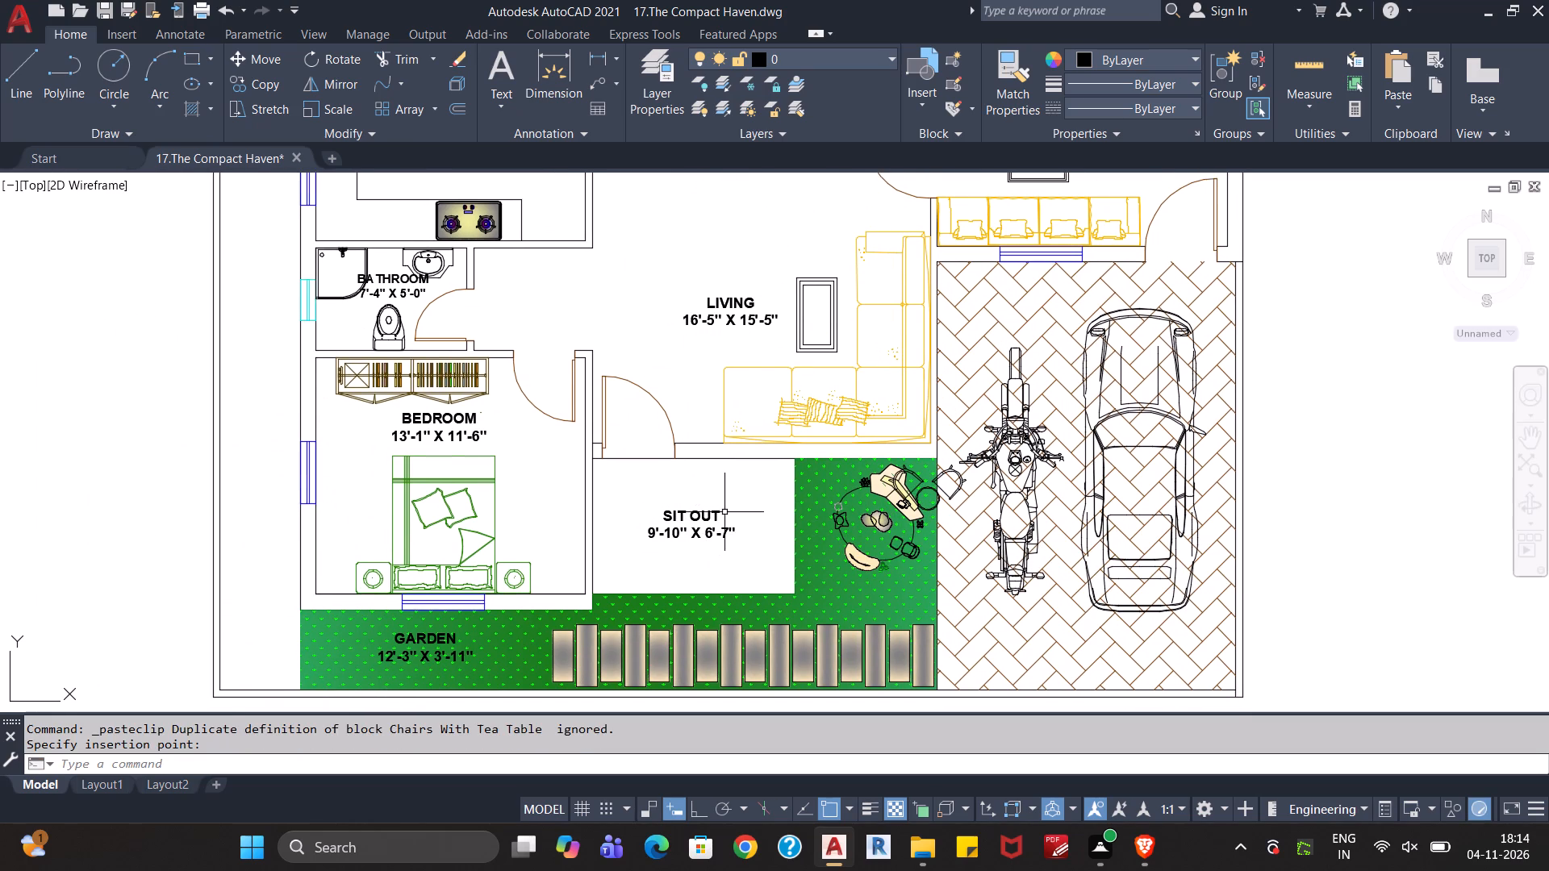
Cut the table and chairs block from the garden and car porch boundary and paste it inside the front Sit Out.
{"action": "left_click", "coordinate": [932, 507]}
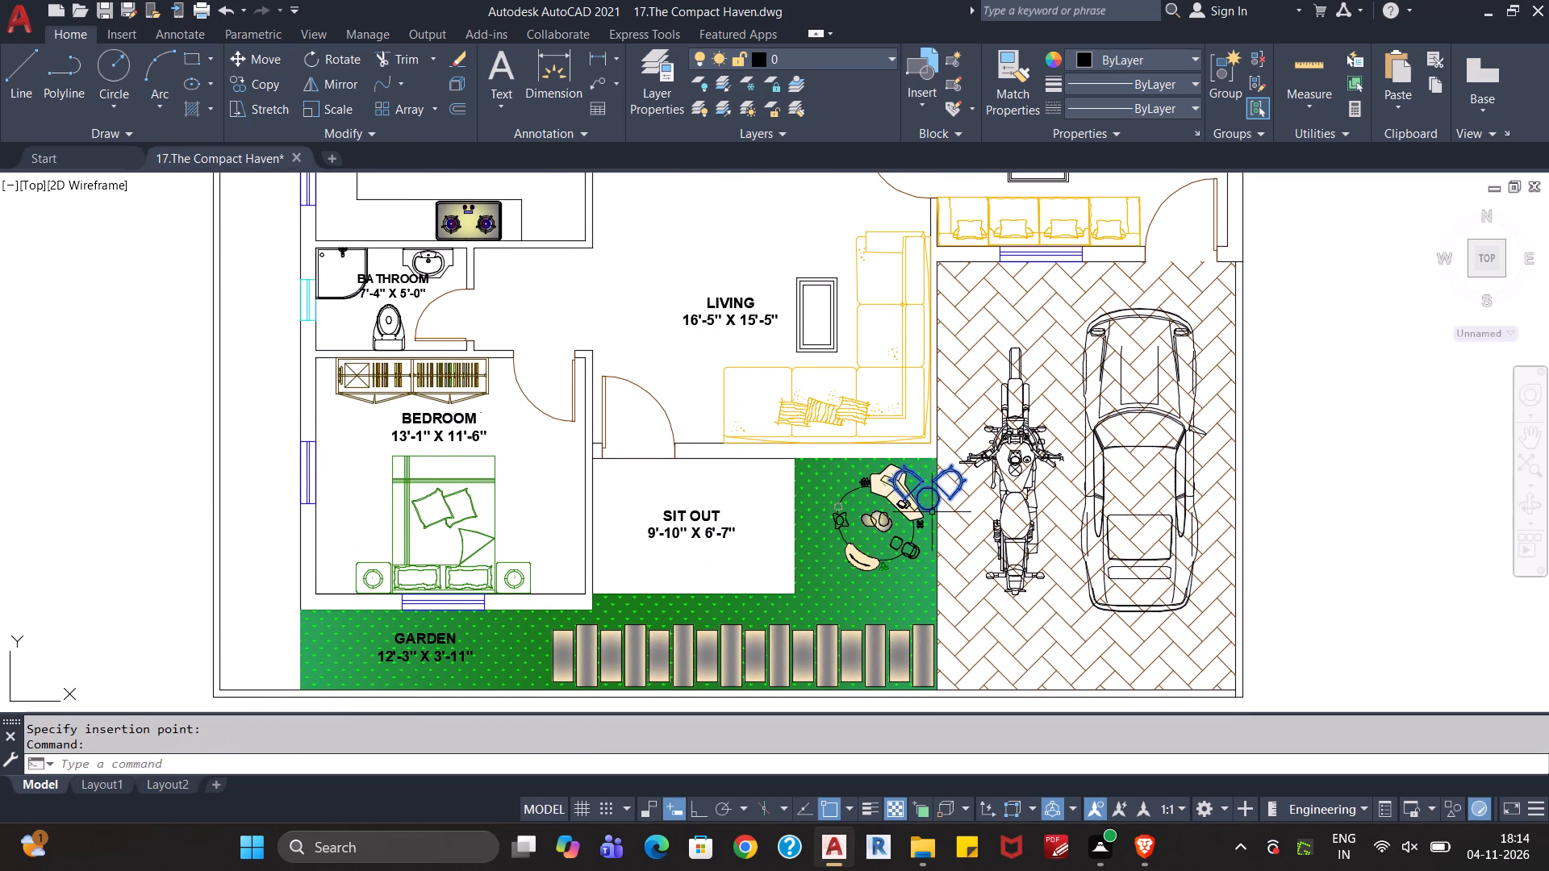
{"action": "key", "text": "ctrl+x"}
{"action": "middle_click_drag", "start_coordinate": [699, 555], "coordinate": [849, 551]}
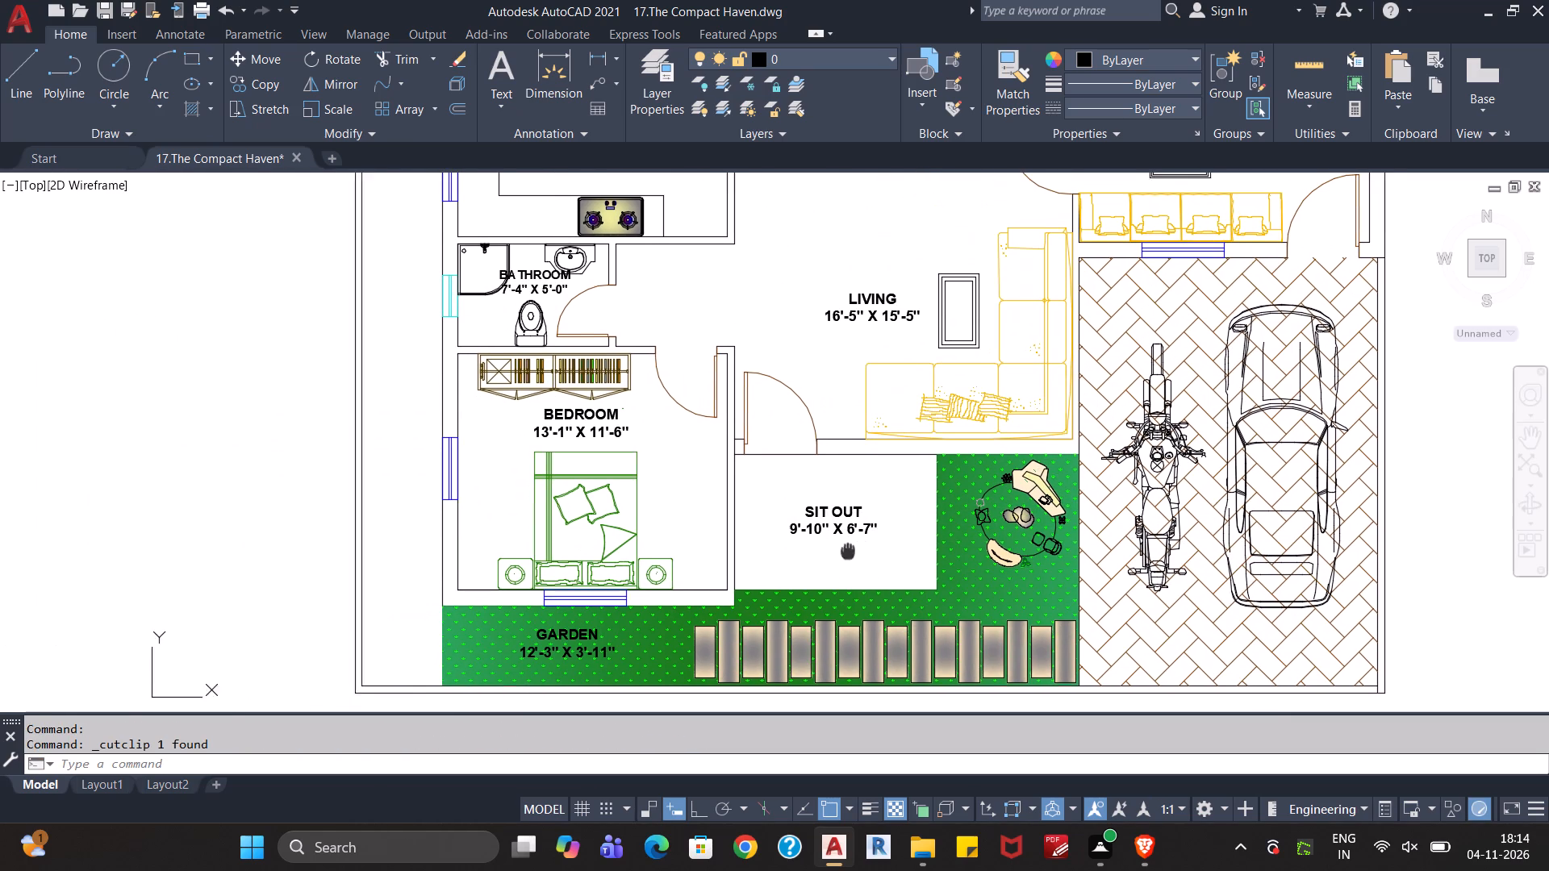
{"action": "middle_click_drag", "start_coordinate": [849, 551], "coordinate": [883, 551]}
{"action": "key", "text": "ctrl+v"}
{"action": "left_click", "coordinate": [887, 518]}
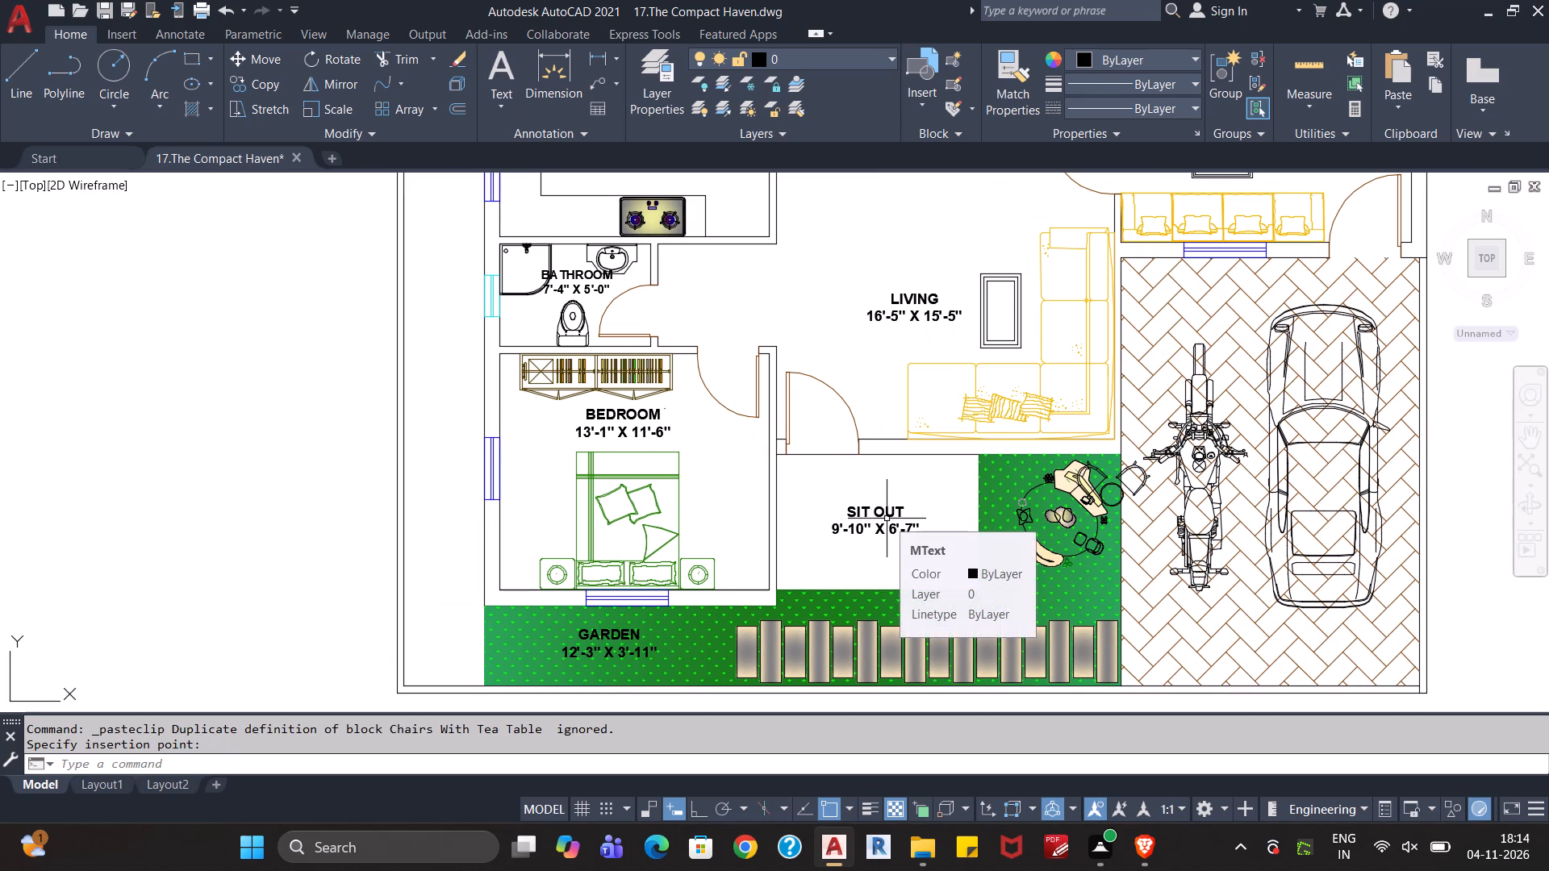
{"action": "key", "text": "ctrl+z"}
{"action": "key", "text": "ctrl+v"}
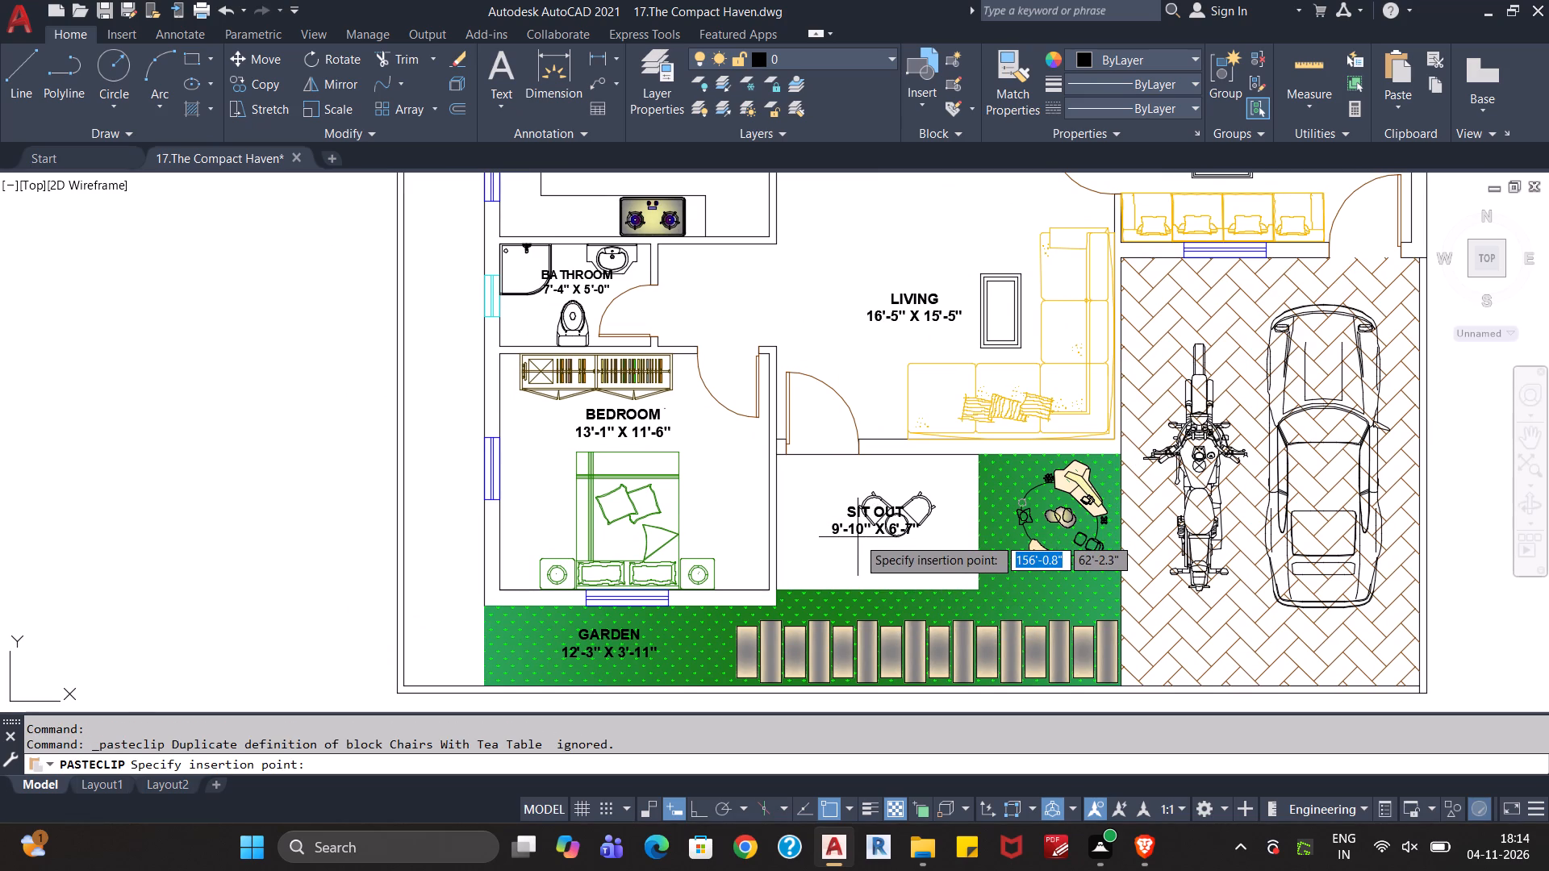
{"action": "left_click", "coordinate": [858, 537]}
Rotate the table and chairs block clockwise about the tabletop's centre until both chairs sit square to the Sit Out walls.
{"action": "left_click", "coordinate": [930, 483]}
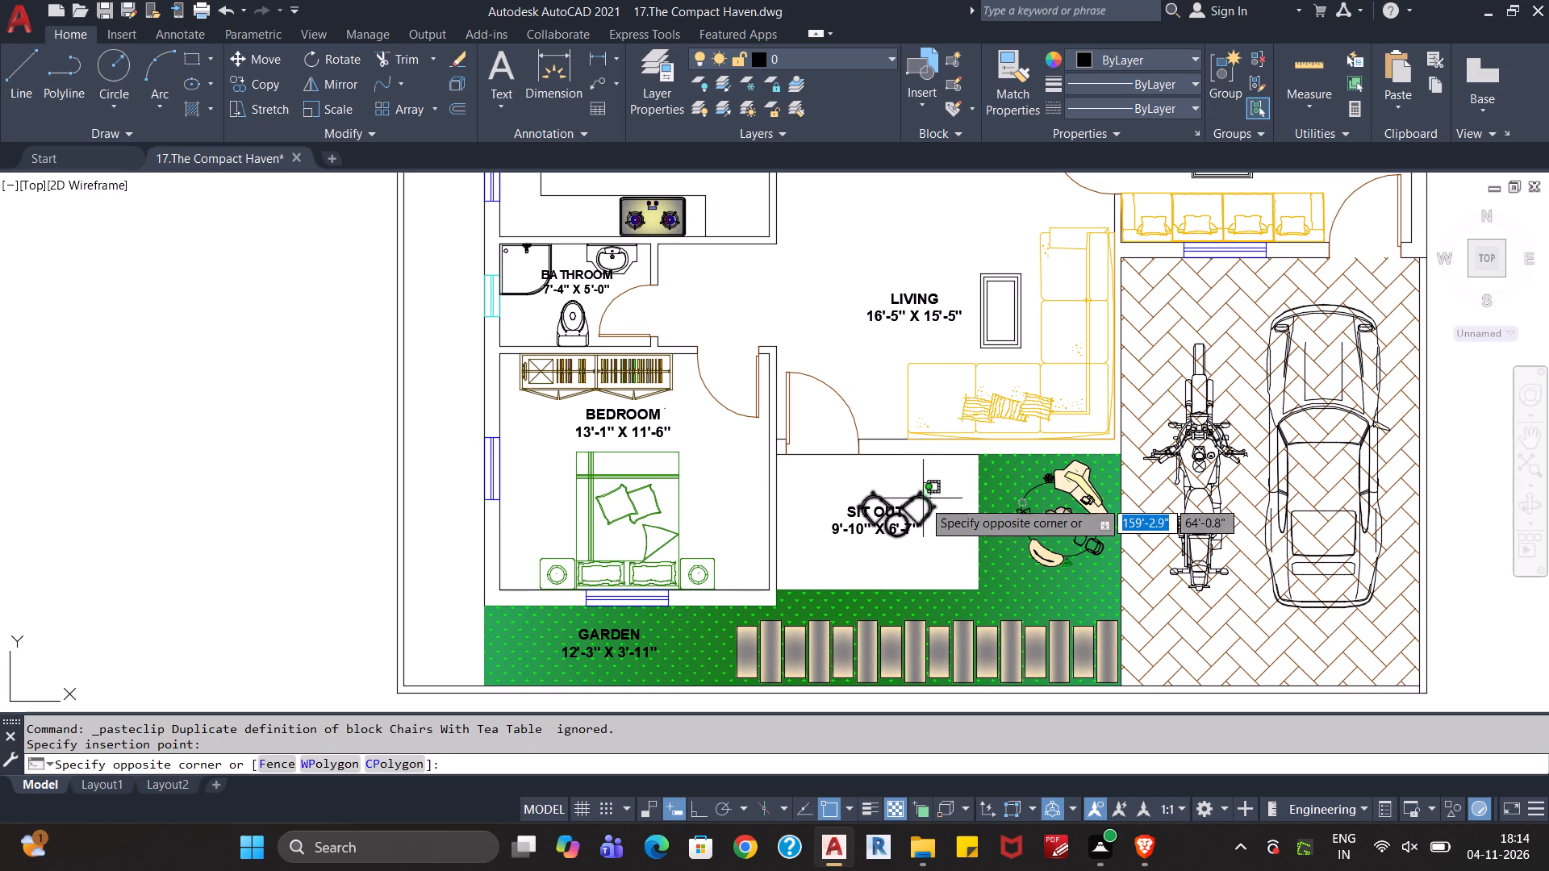
{"action": "double_click", "coordinate": [919, 521]}
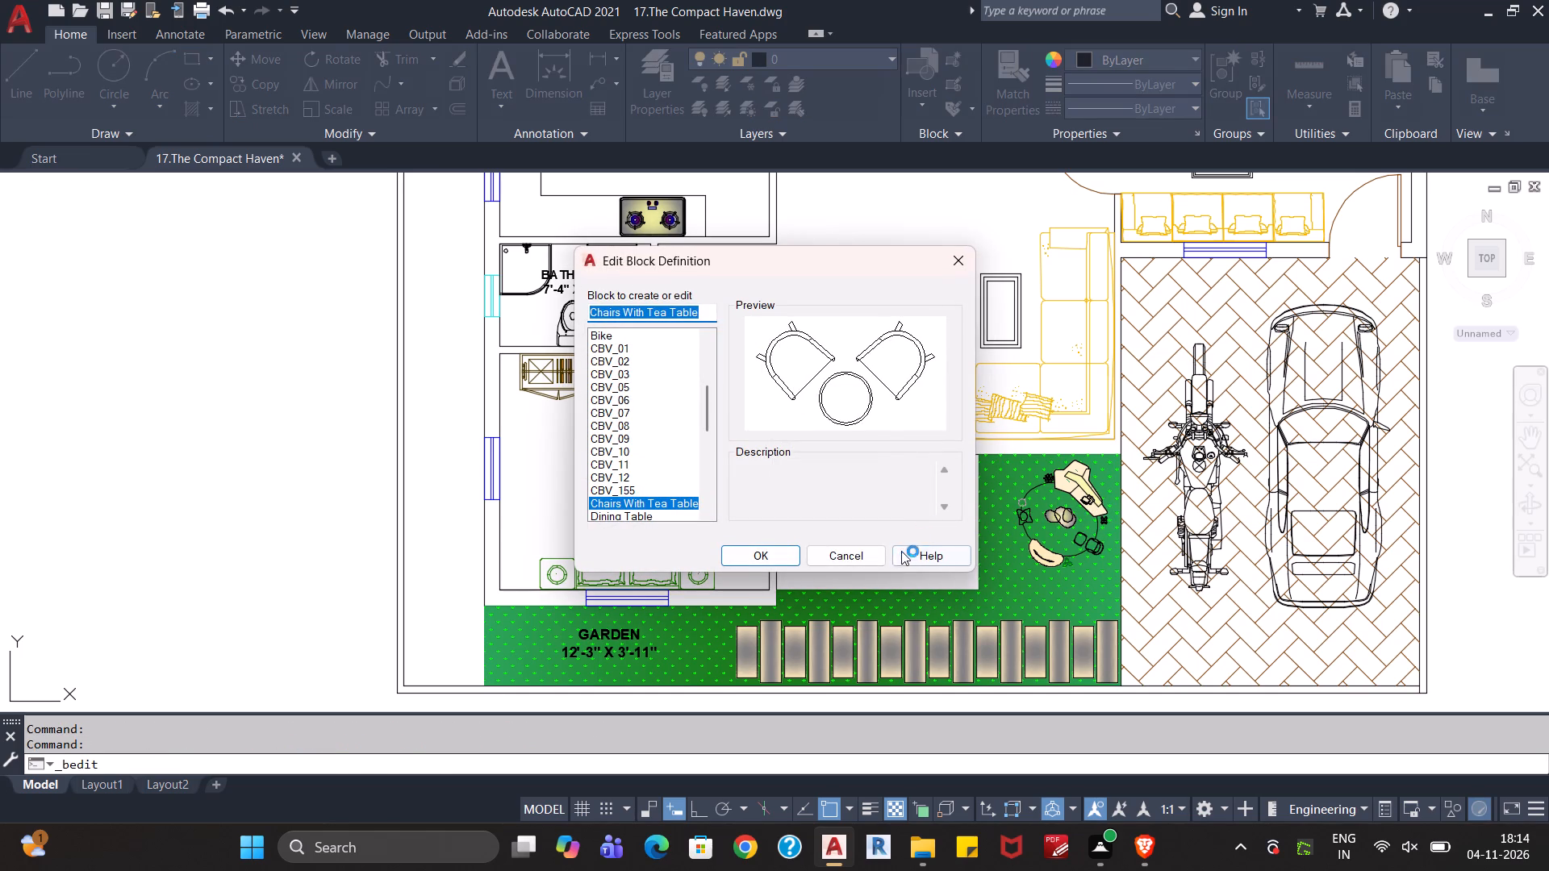
{"action": "left_click", "coordinate": [868, 553]}
{"action": "left_click", "coordinate": [928, 502]}
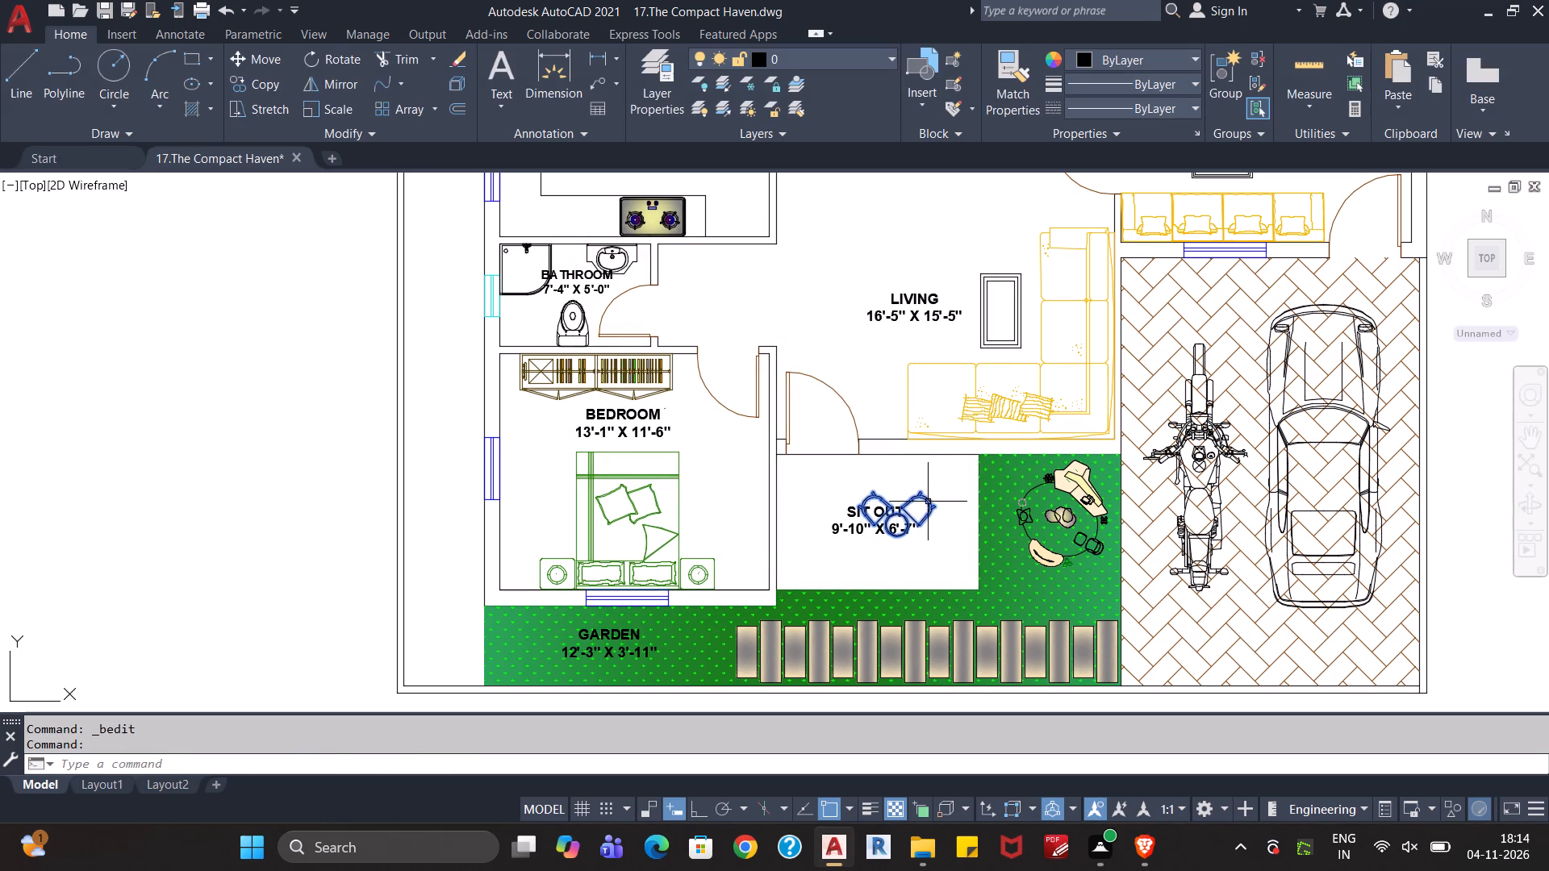
{"action": "key", "text": "r"}
{"action": "key", "text": "o"}
{"action": "key", "text": "Return"}
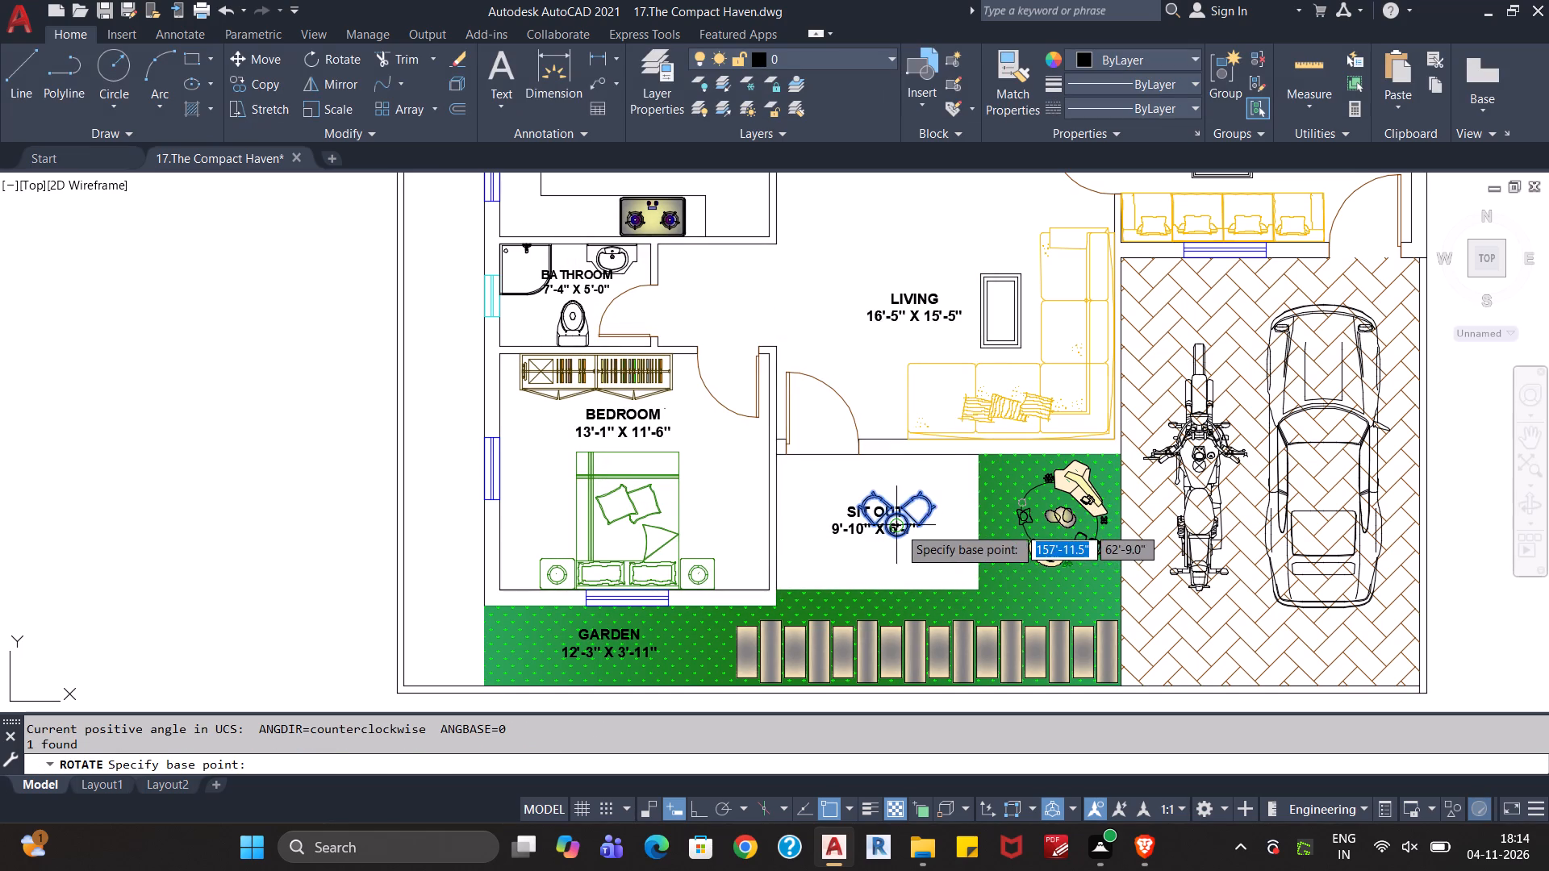
{"action": "left_click", "coordinate": [894, 527]}
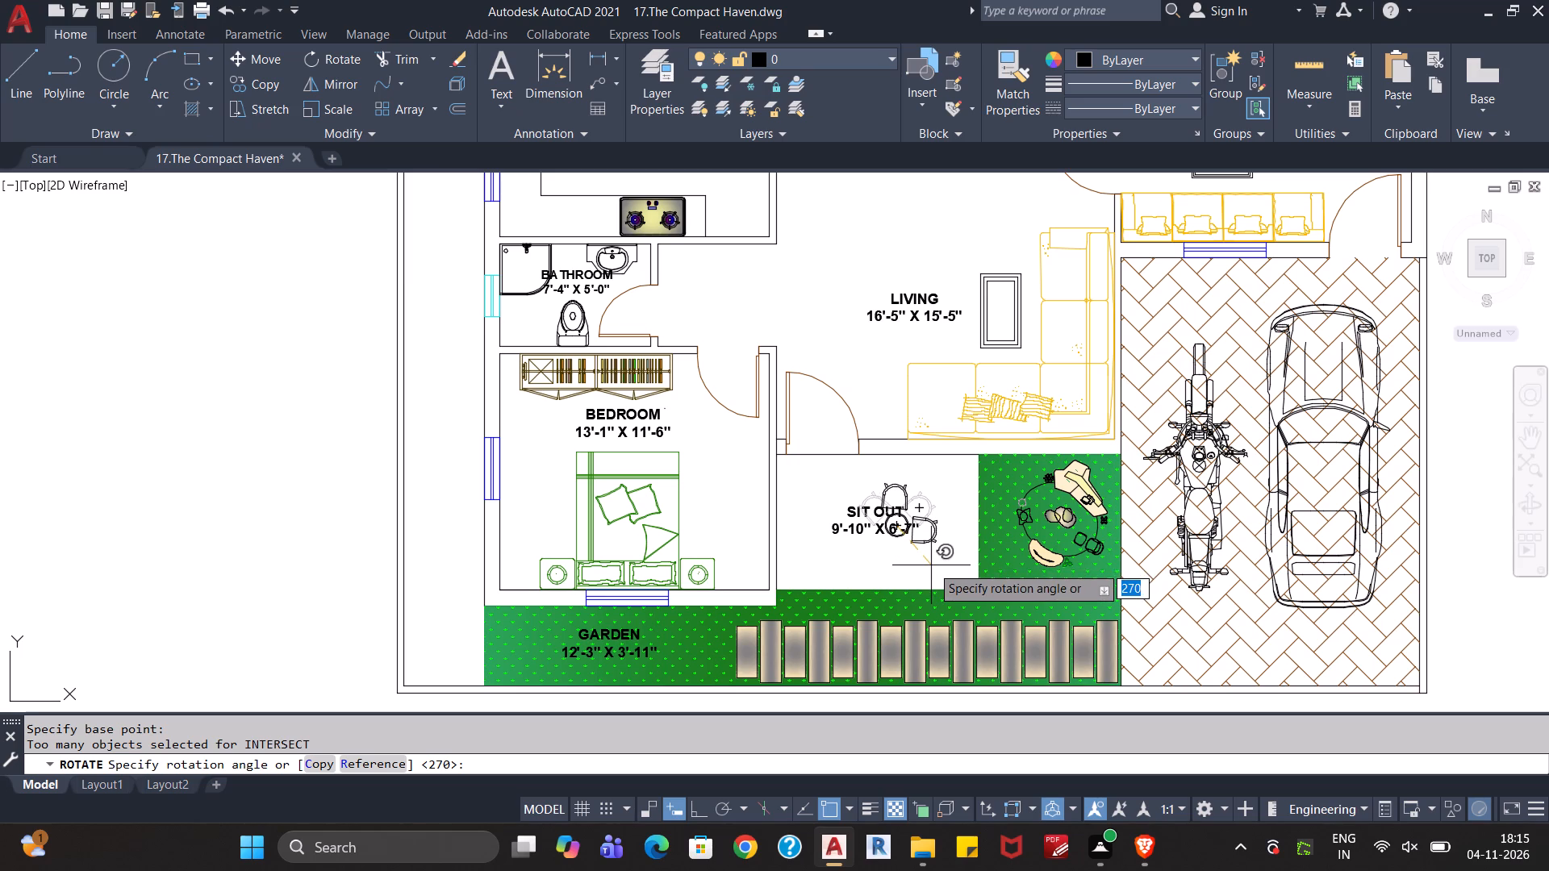
{"action": "left_click", "coordinate": [933, 562]}
Cut the rotated block and paste it in the Sit Out's garden-side corner, clear of the room label.
{"action": "left_click", "coordinate": [946, 506]}
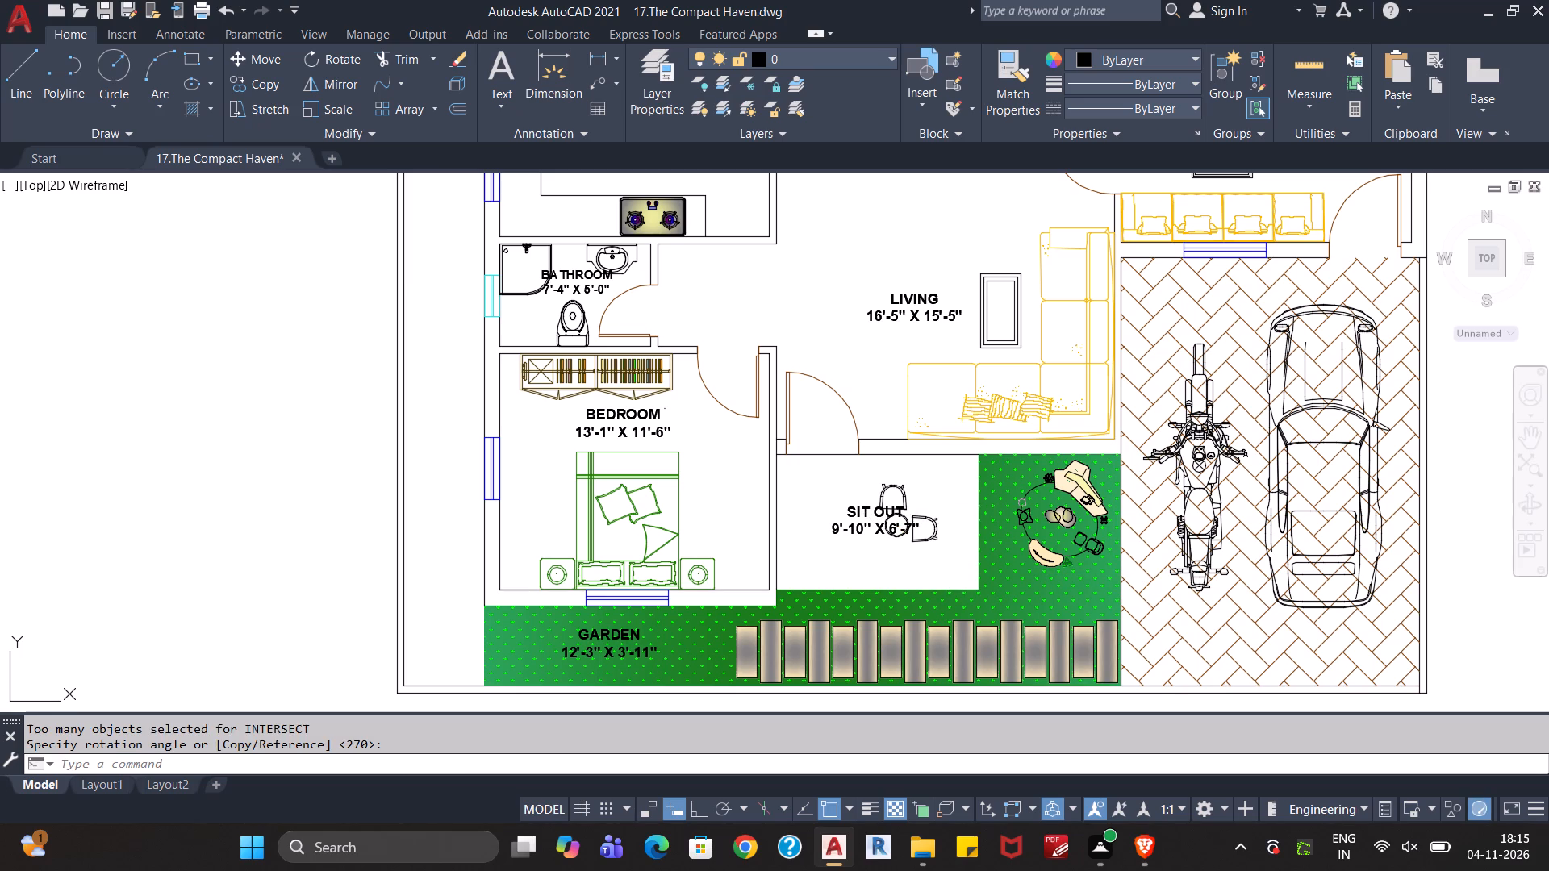
{"action": "double_click", "coordinate": [929, 548]}
{"action": "key", "text": "ctrl+x"}
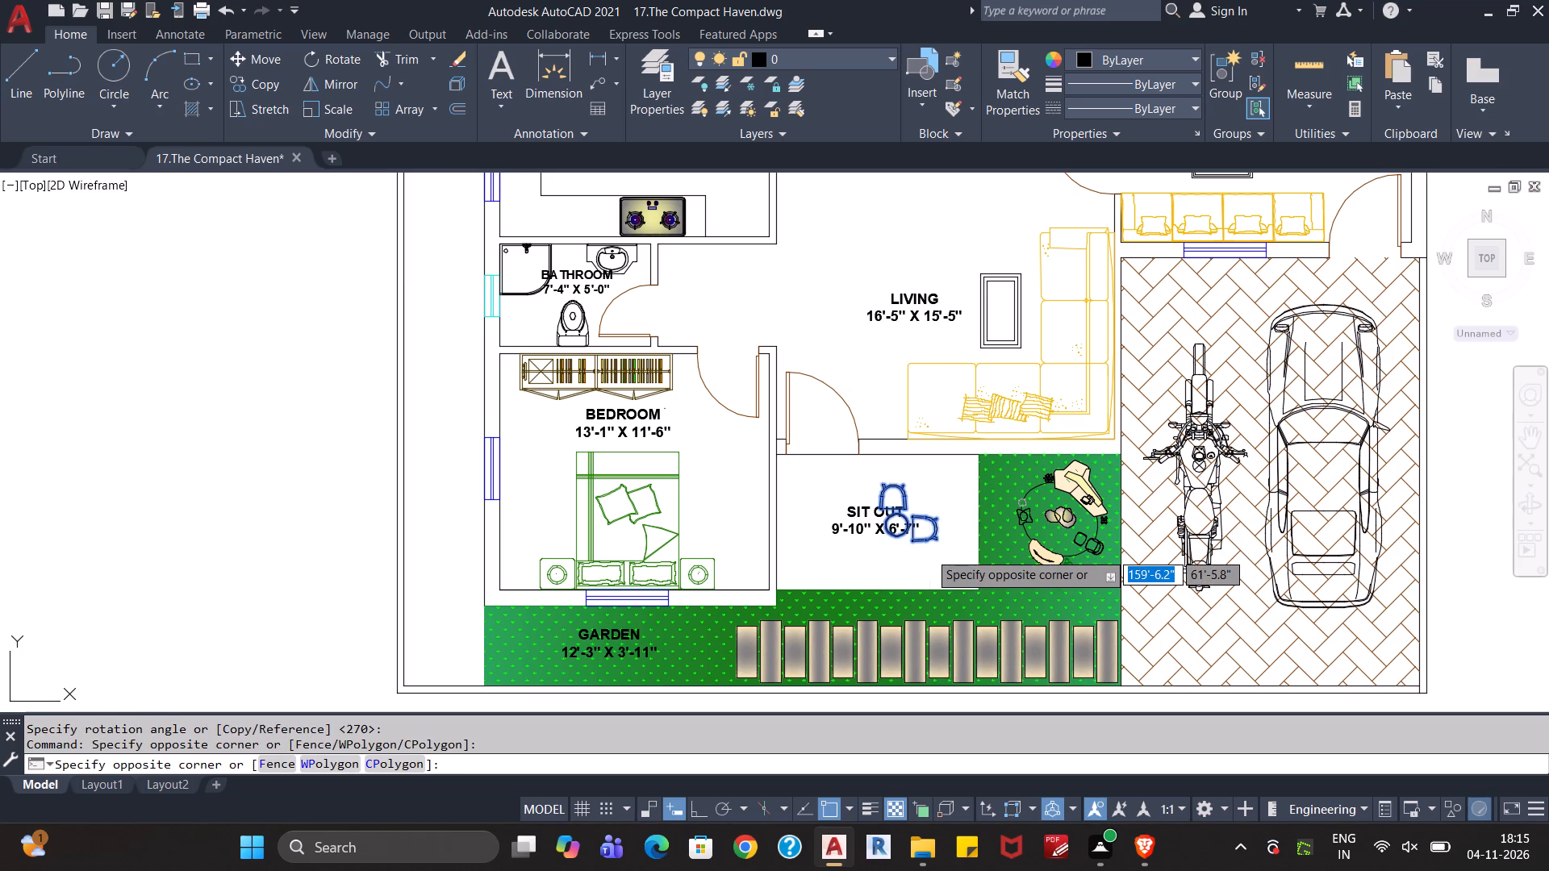
{"action": "key", "text": "ctrl+v"}
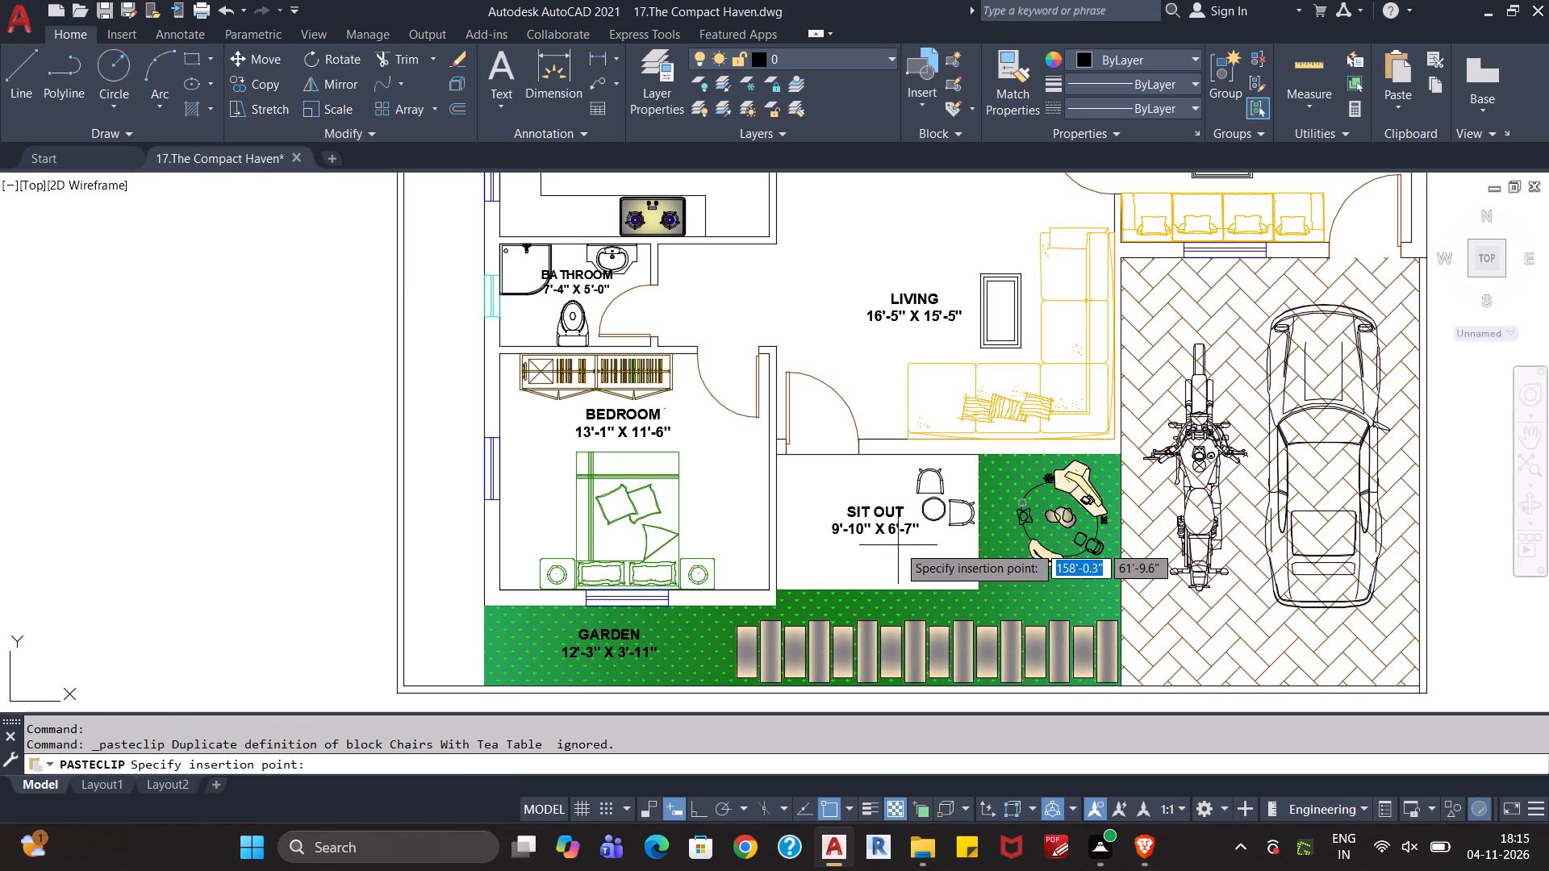
{"action": "left_click", "coordinate": [898, 544]}
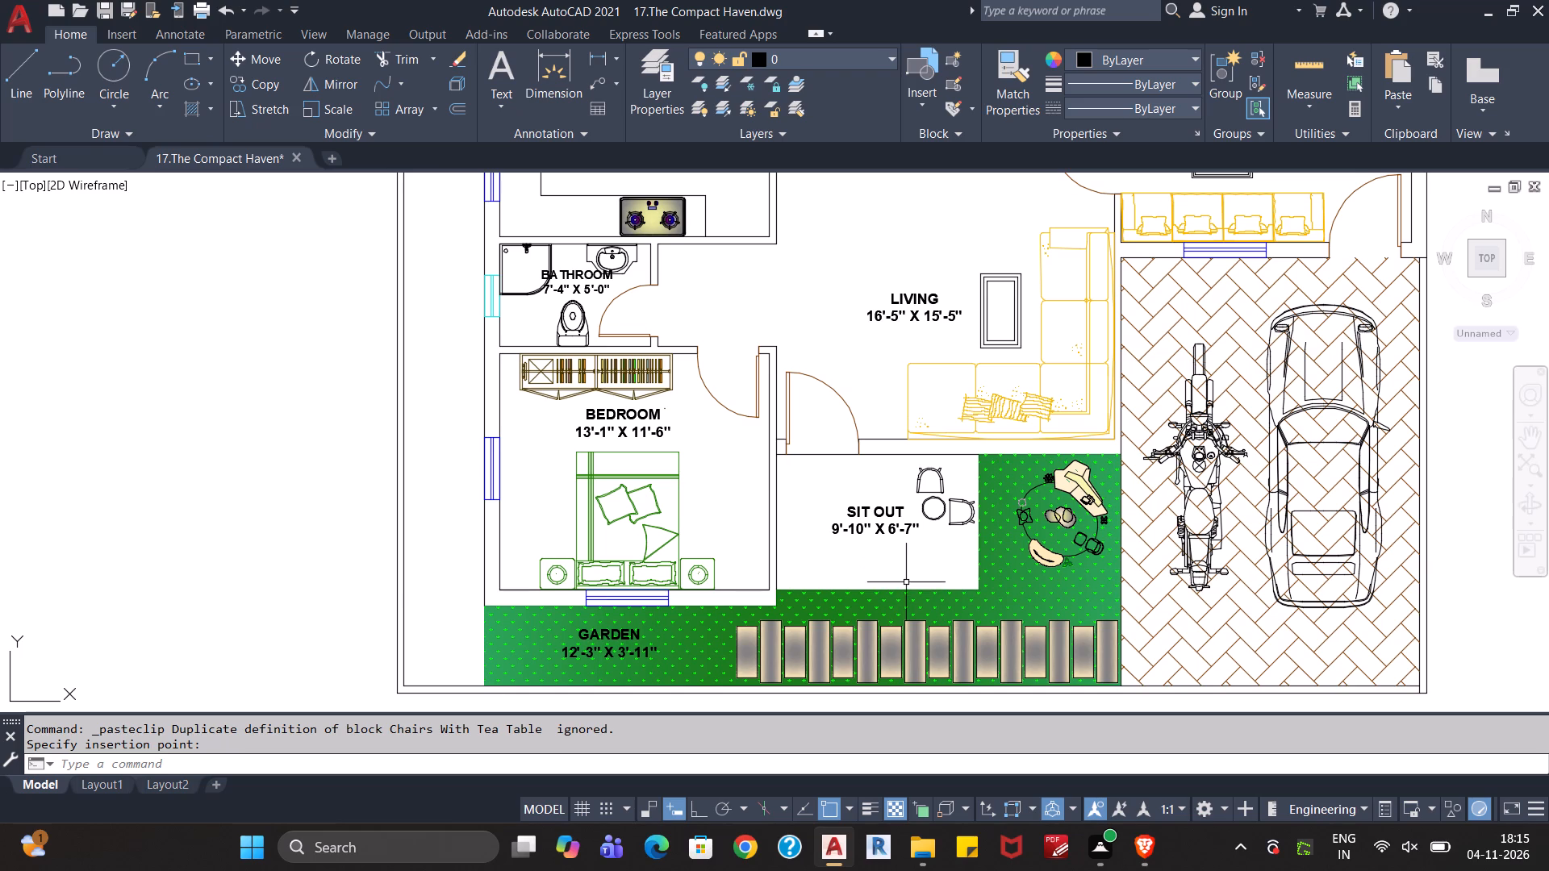
Save the 17.The Compact Haven drawing with the furnished Sit Out.
{"action": "scroll", "coordinate": [916, 579], "scroll_direction": "down", "scroll_amount": 1}
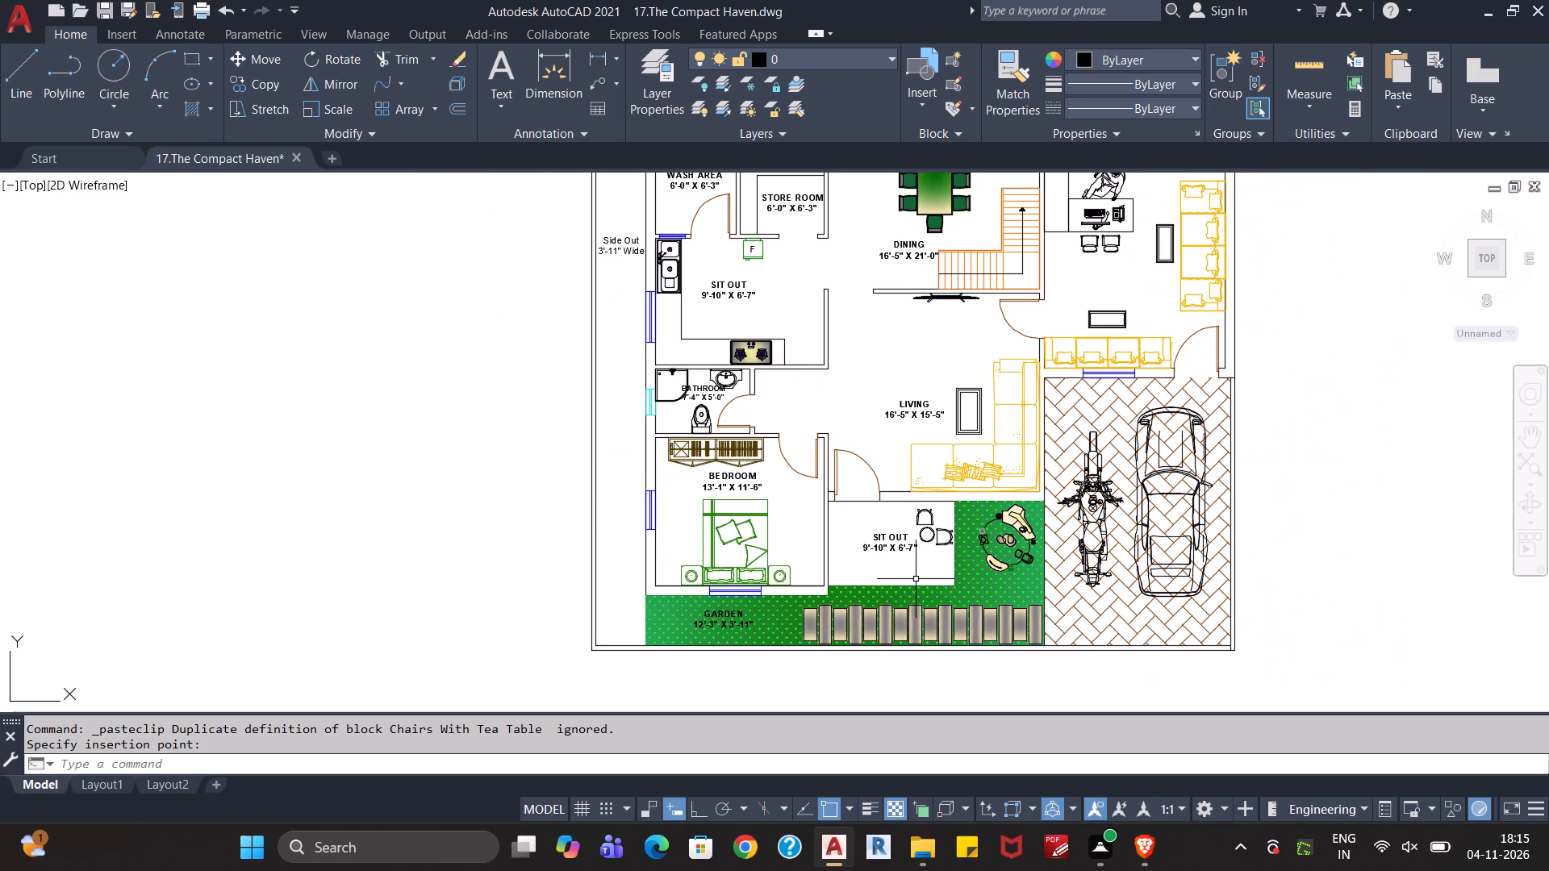
{"action": "scroll", "coordinate": [916, 578], "scroll_direction": "up", "scroll_amount": 1}
{"action": "middle_click_drag", "start_coordinate": [921, 566], "coordinate": [913, 593]}
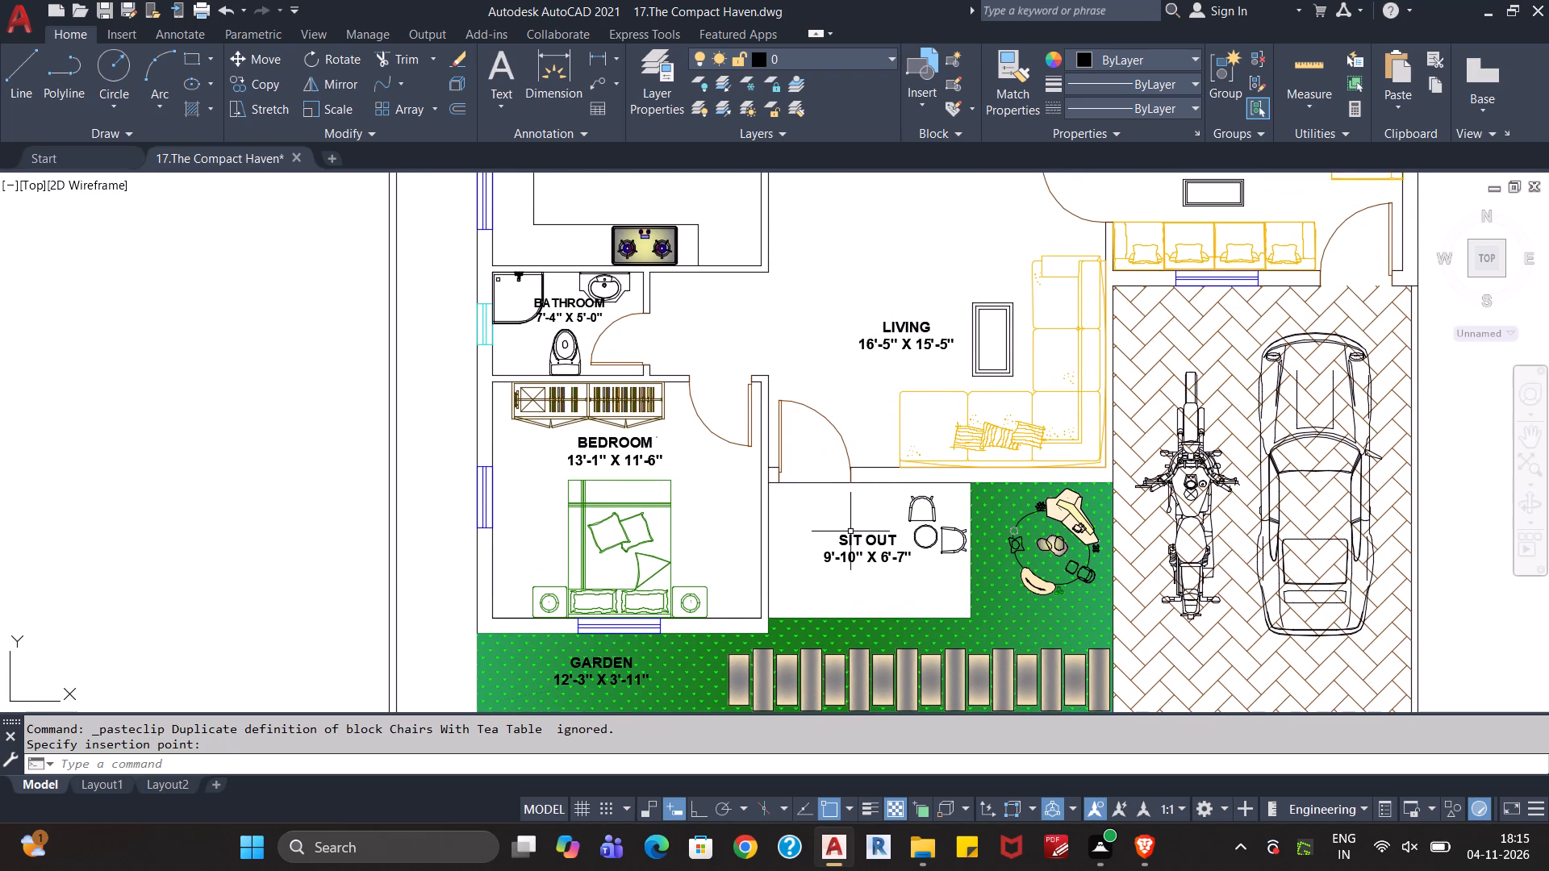
{"action": "middle_click_drag", "start_coordinate": [846, 518], "coordinate": [777, 625]}
{"action": "scroll", "coordinate": [777, 625], "scroll_direction": "down", "scroll_amount": 1}
{"action": "middle_click_drag", "start_coordinate": [809, 480], "coordinate": [782, 545]}
{"action": "scroll", "coordinate": [780, 547], "scroll_direction": "down", "scroll_amount": 1}
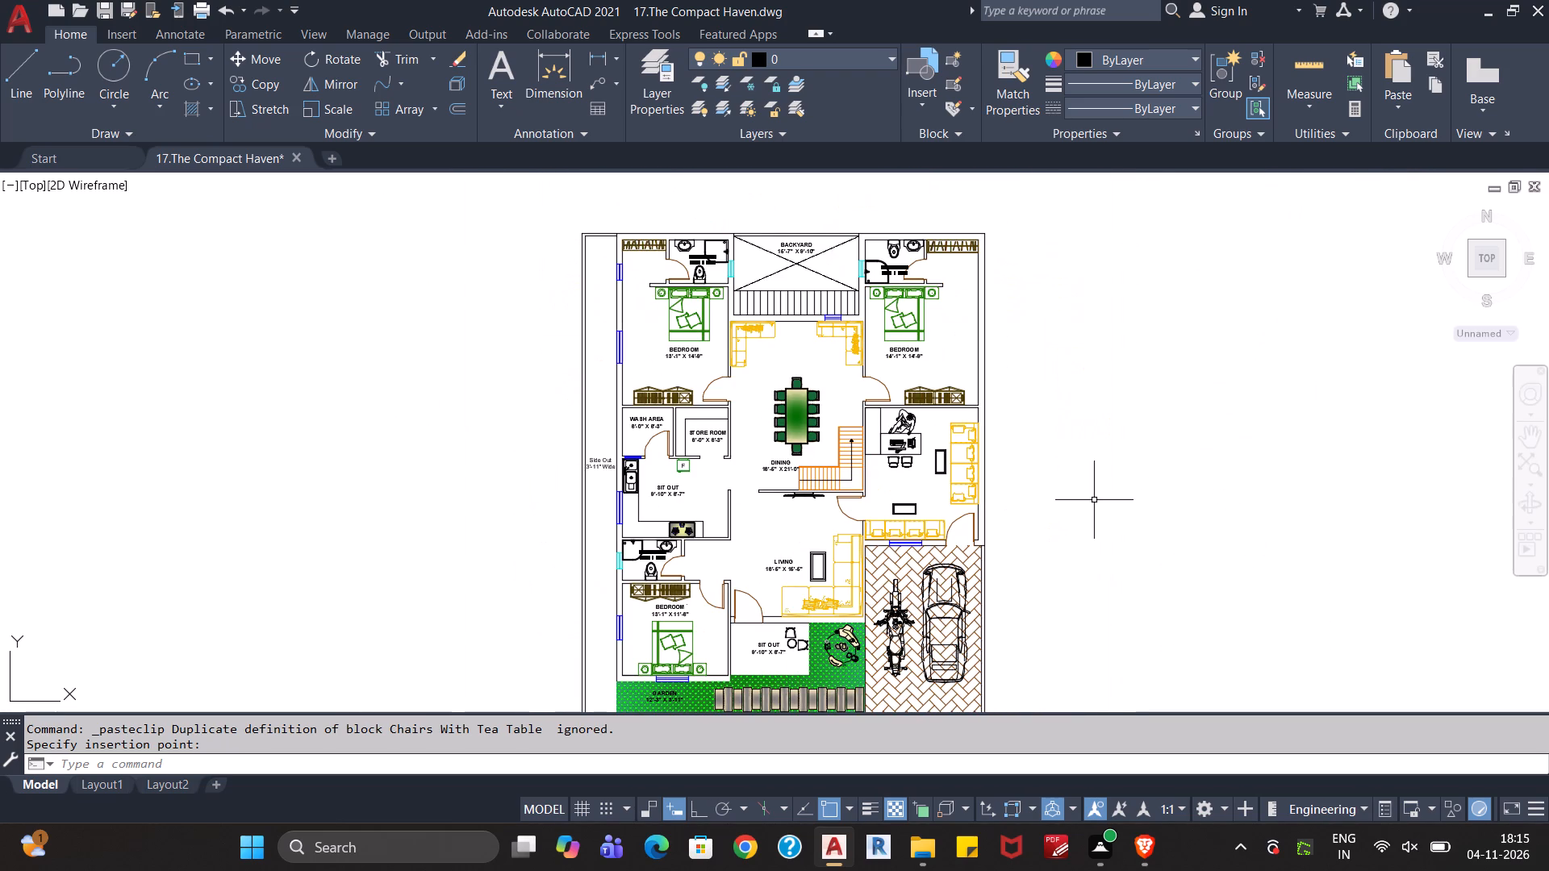
{"action": "key", "text": "ctrl+s"}
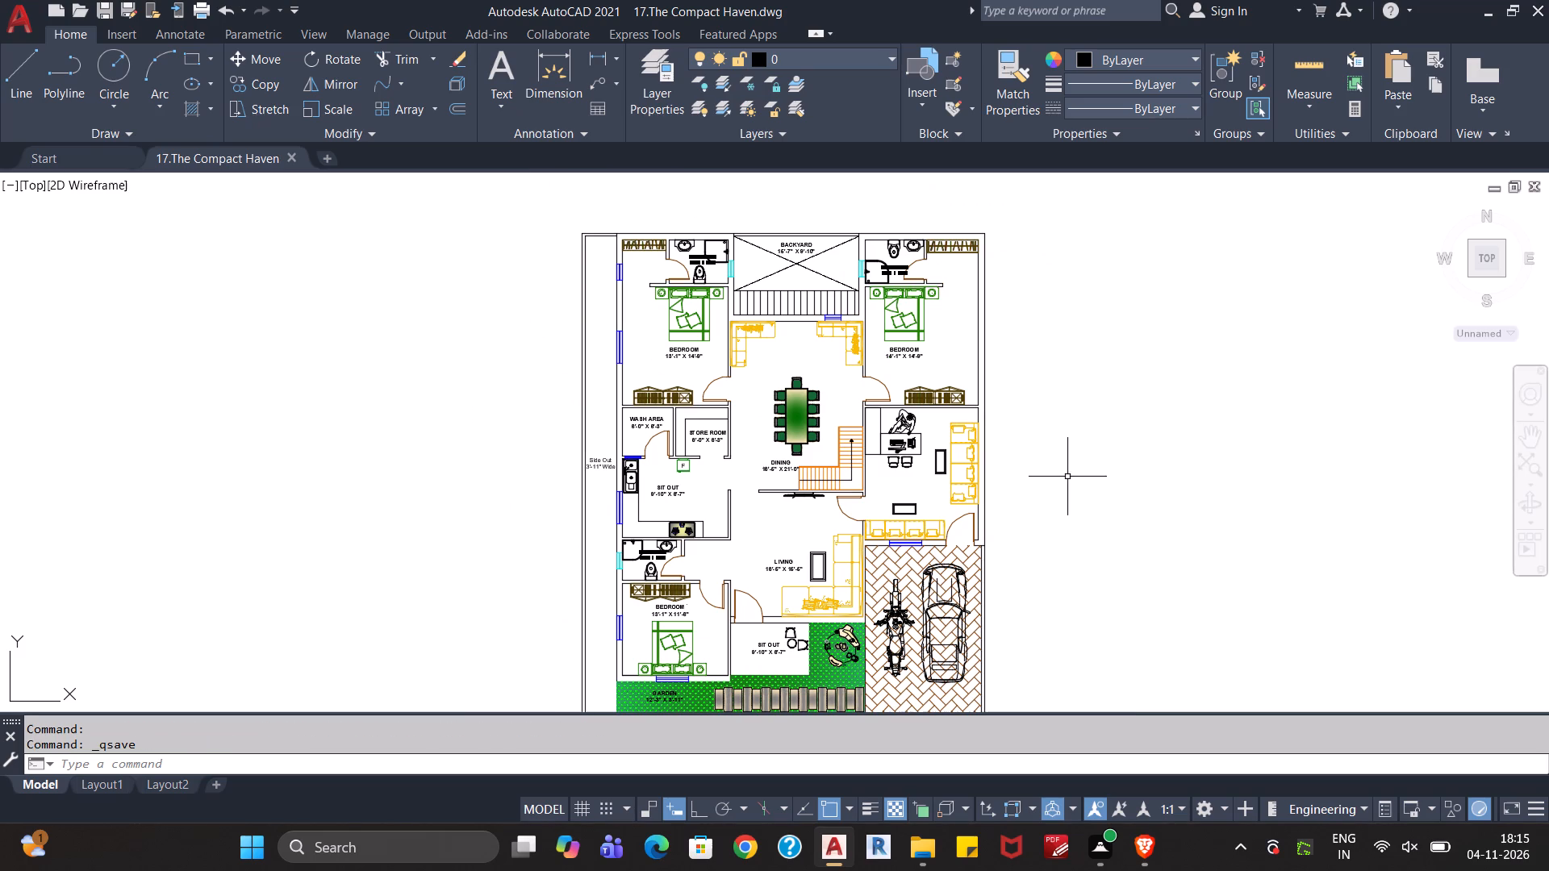
Create two new layers named Outer Walls and Inner Walls.
{"action": "scroll", "coordinate": [1113, 478], "scroll_direction": "up", "scroll_amount": 1}
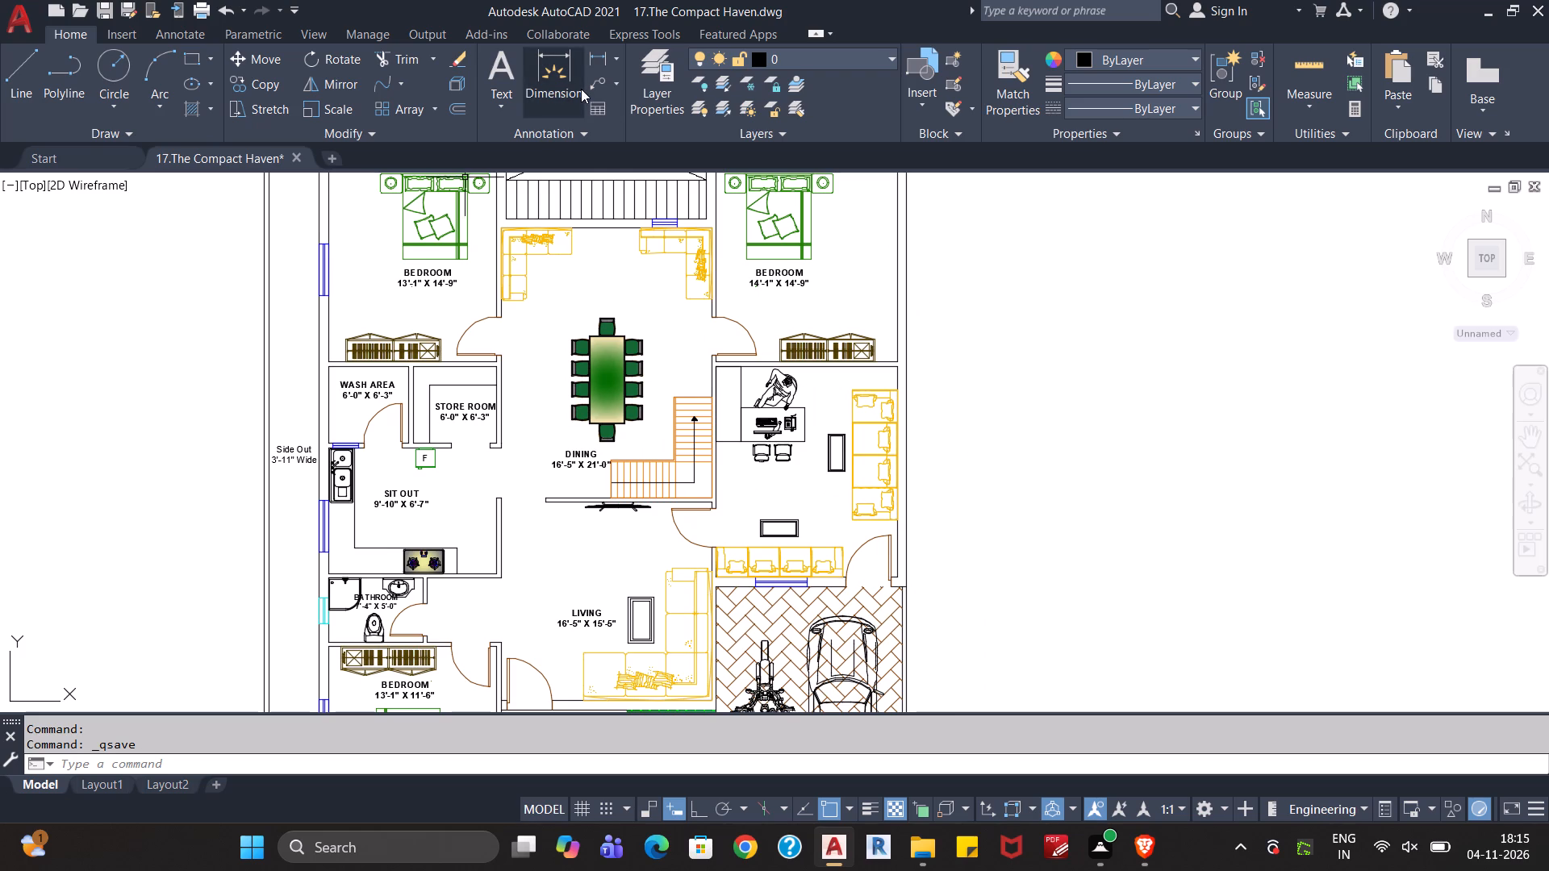
{"action": "left_click", "coordinate": [670, 92]}
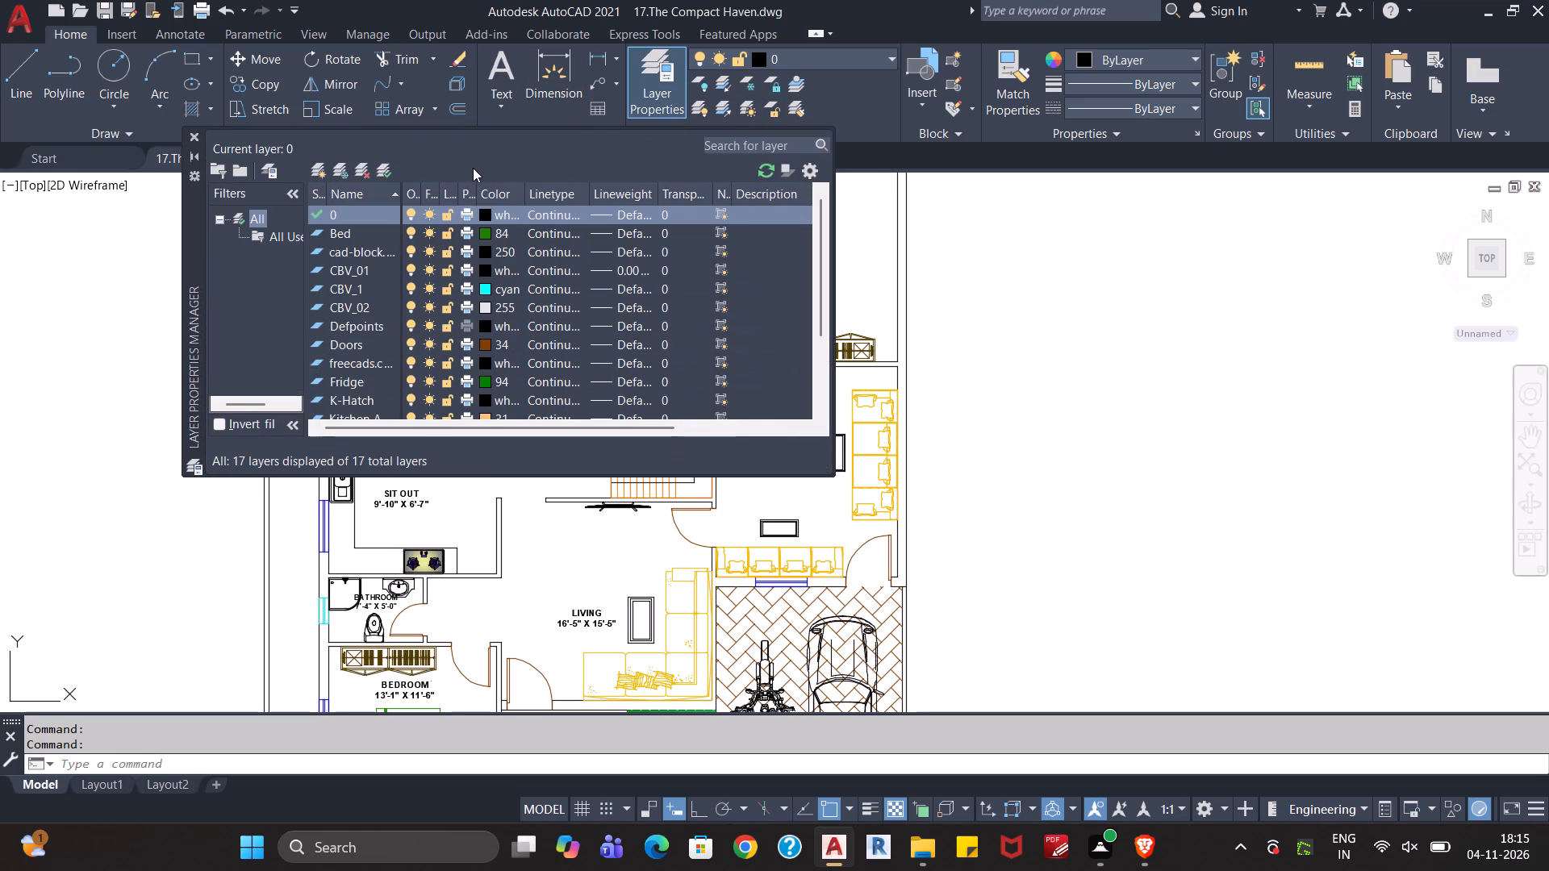
{"action": "left_click", "coordinate": [477, 162]}
{"action": "key", "text": "alt+n"}
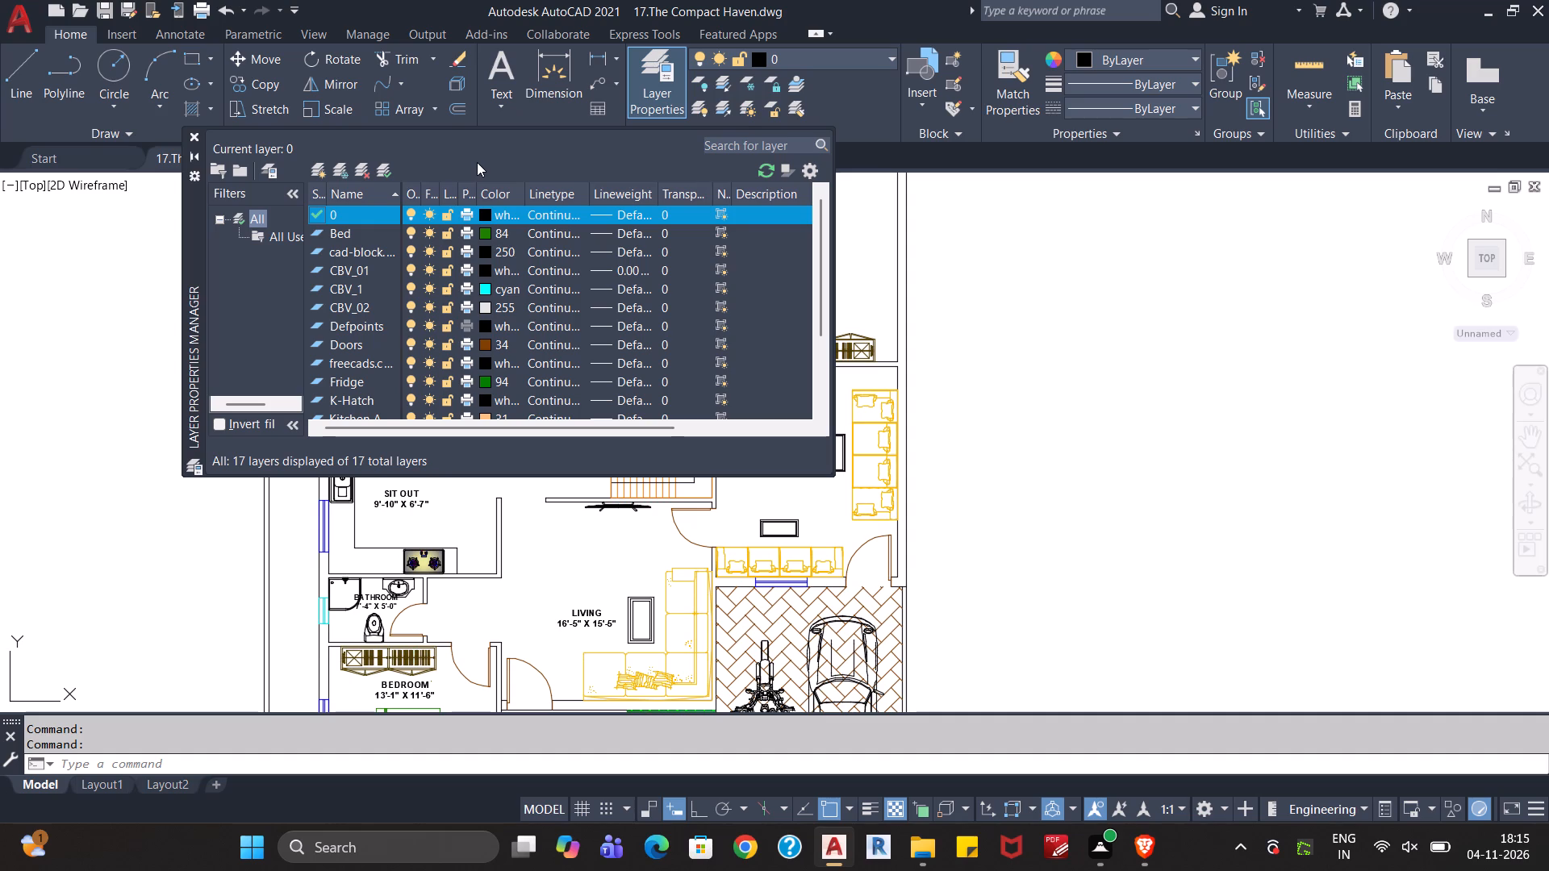
{"action": "type", "text": "Outer Walls"}
{"action": "key", "text": "Return"}
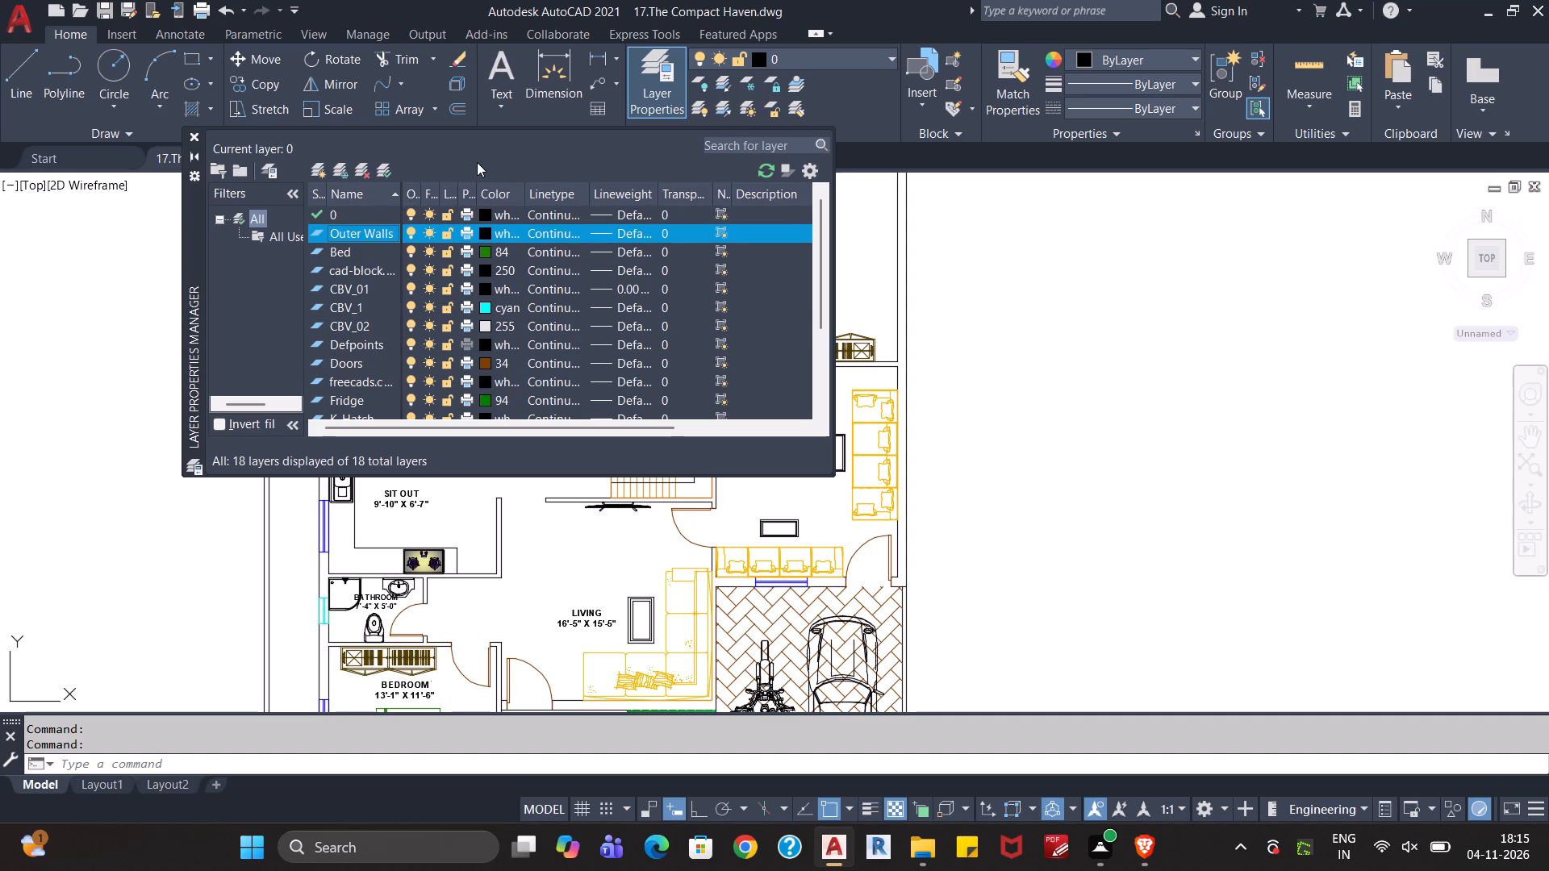
{"action": "key", "text": "alt+n"}
{"action": "type", "text": "Inner Walls"}
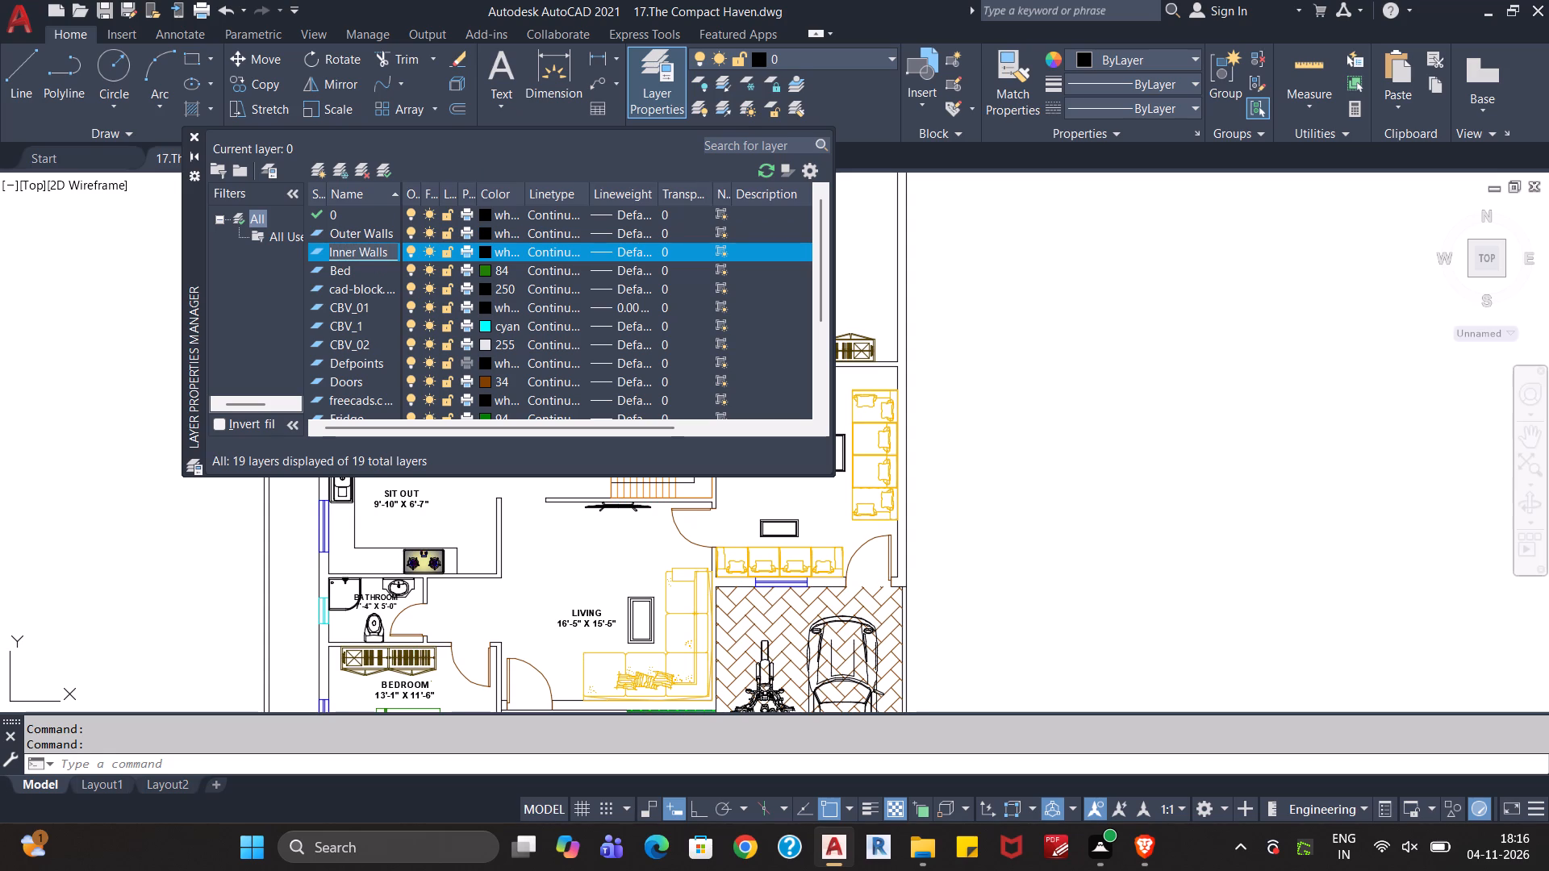
{"action": "key", "text": "Return"}
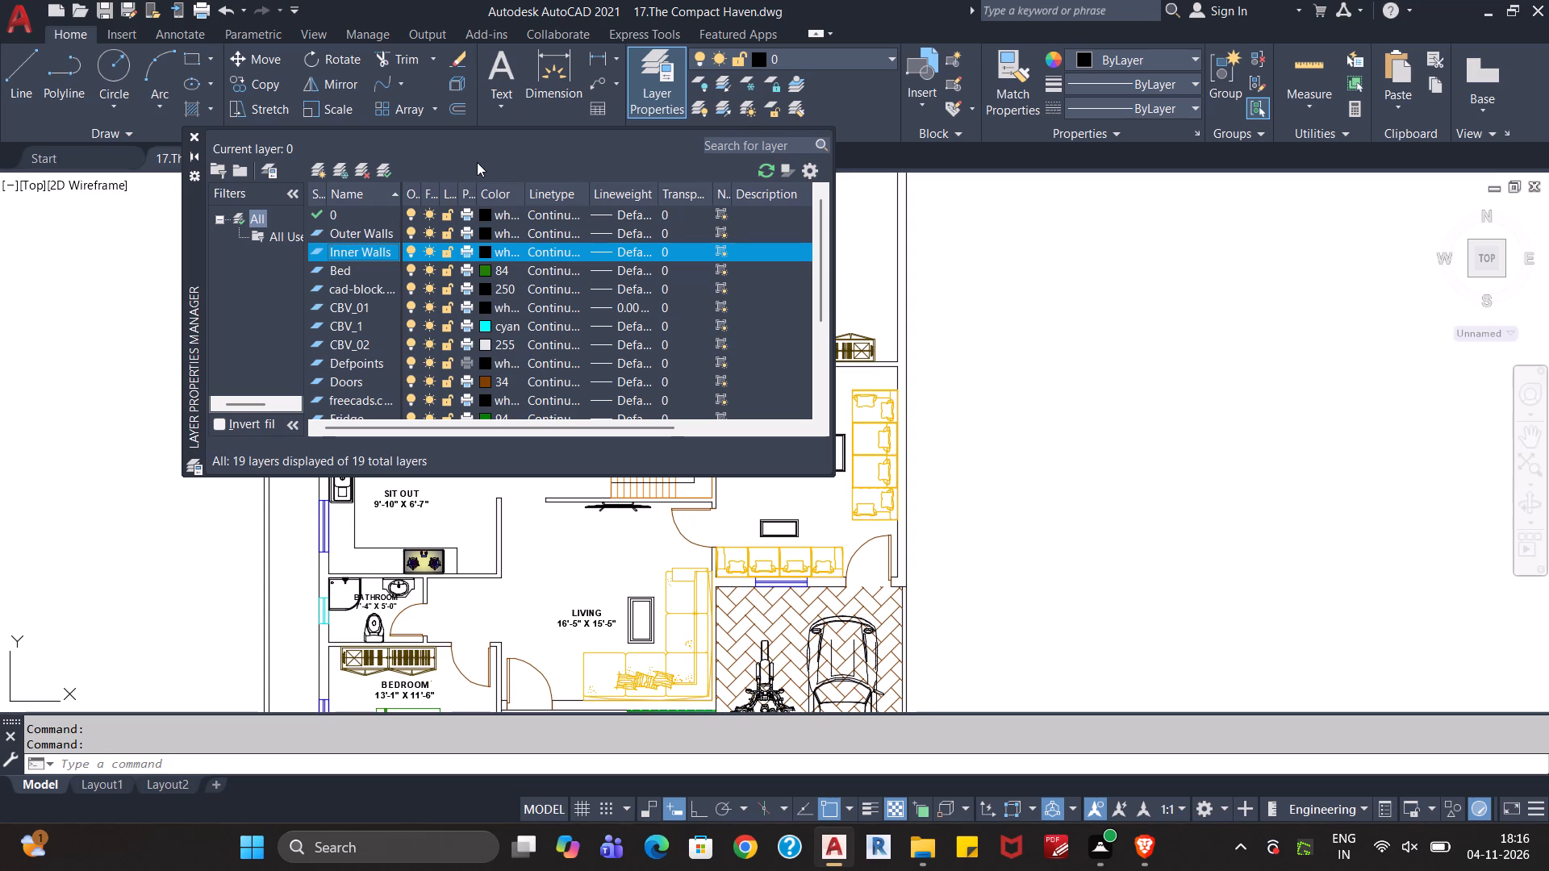
Set the Outer Walls layer's colour to index colour 246.
{"action": "left_click", "coordinate": [482, 231]}
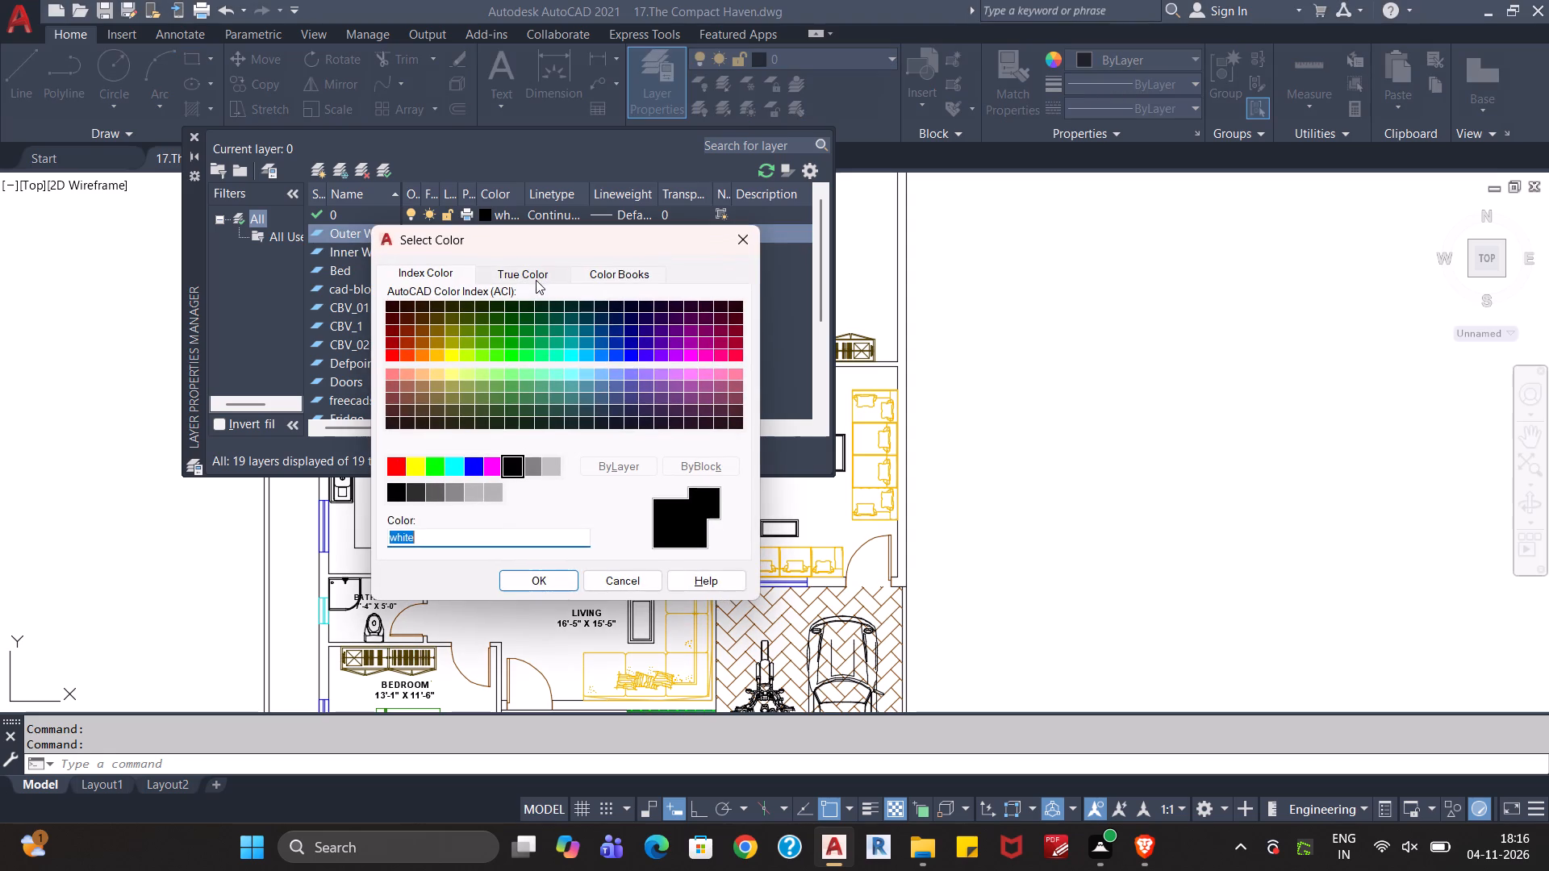
{"action": "left_click", "coordinate": [717, 320]}
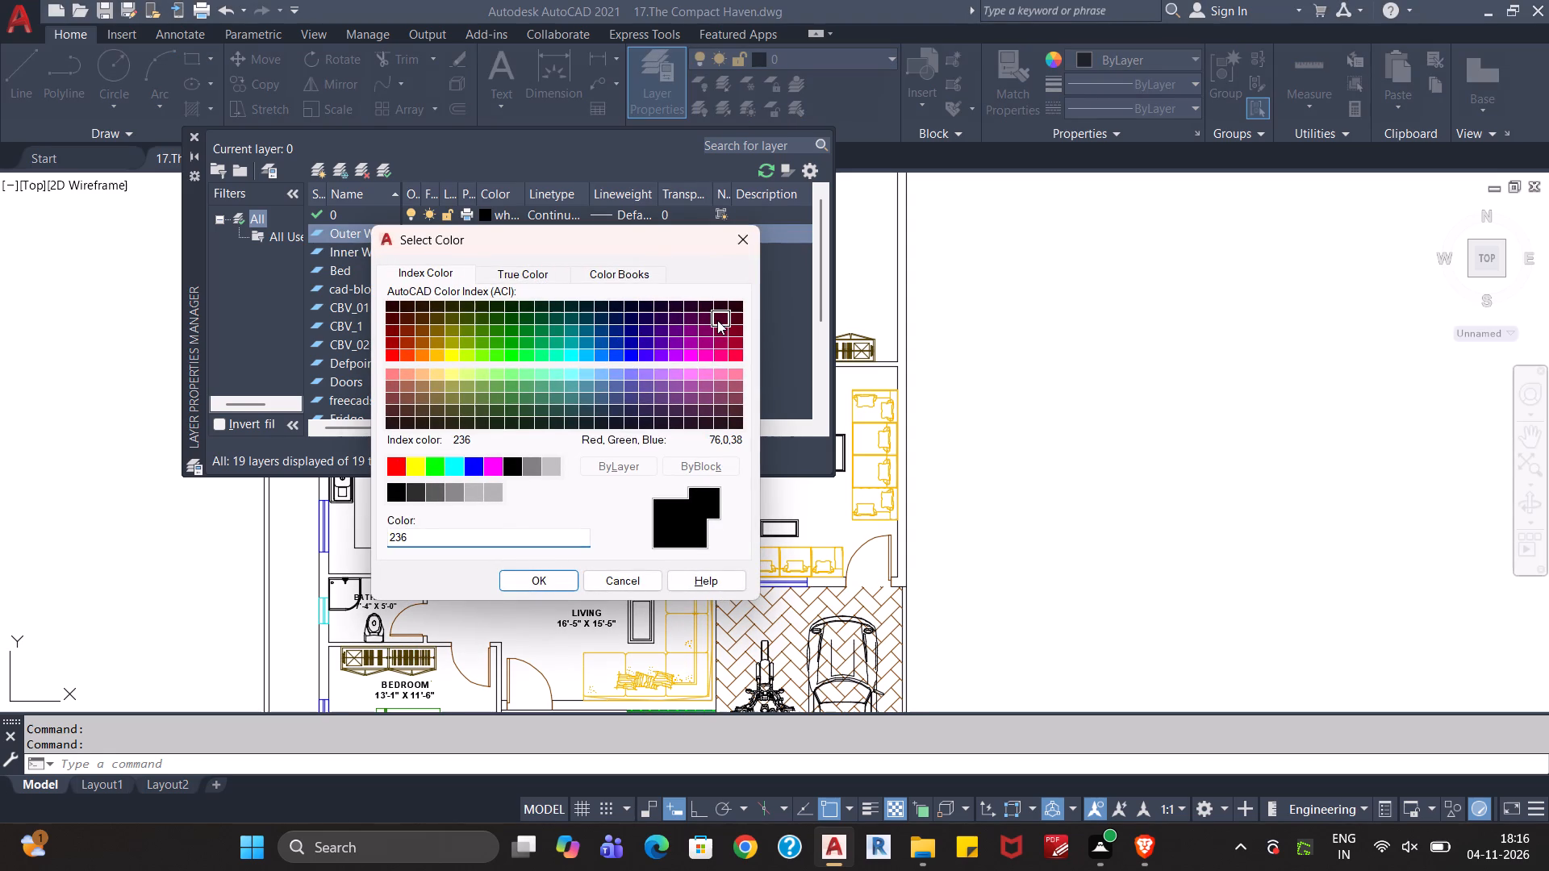
{"action": "left_click", "coordinate": [733, 318]}
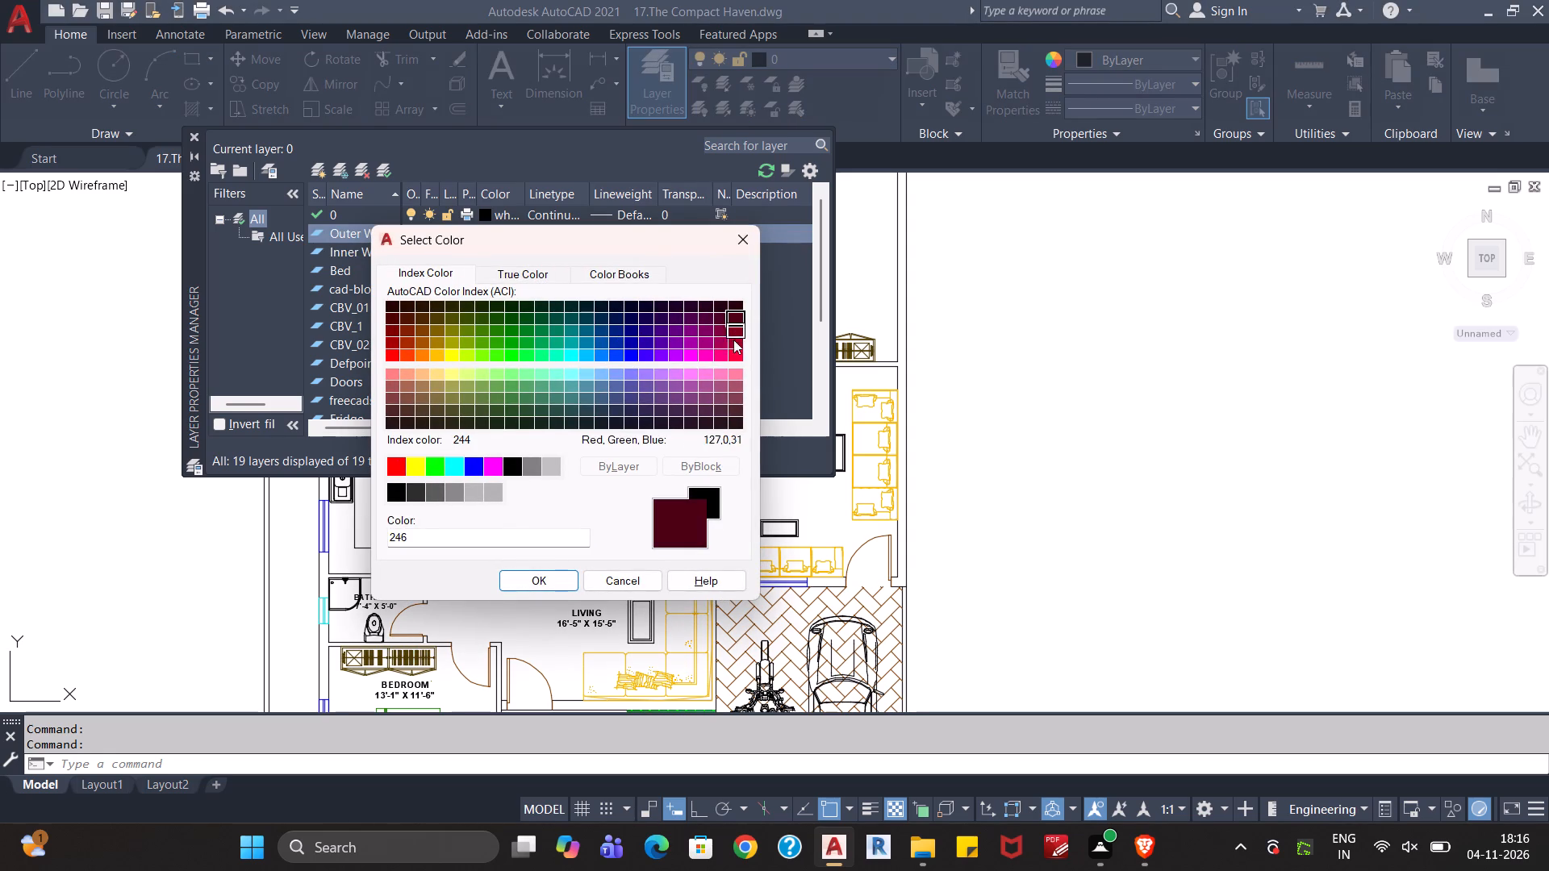
{"action": "left_click", "coordinate": [545, 577]}
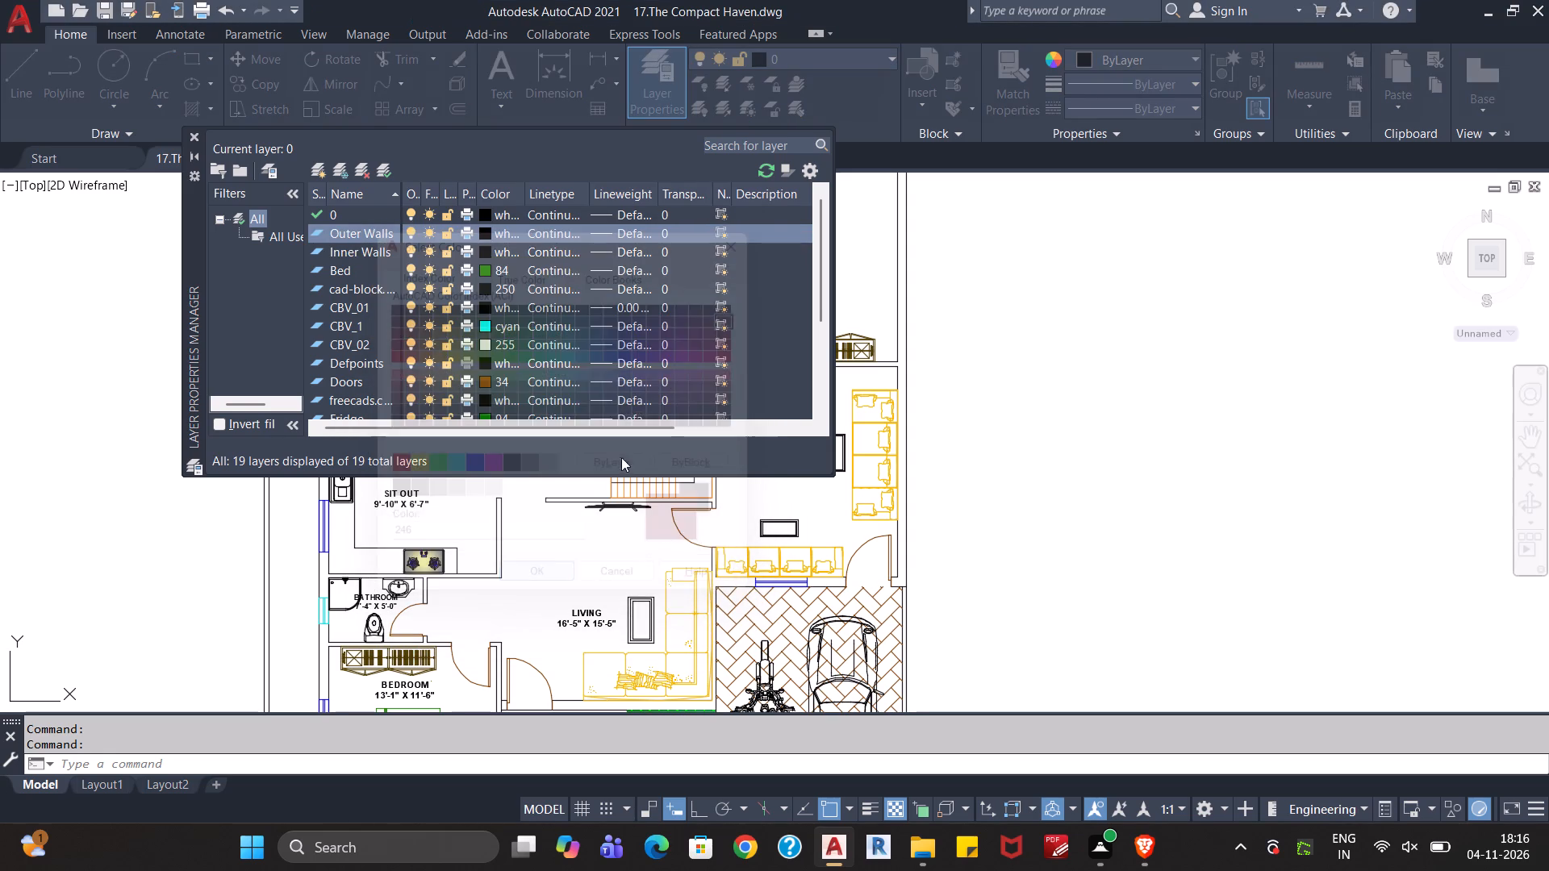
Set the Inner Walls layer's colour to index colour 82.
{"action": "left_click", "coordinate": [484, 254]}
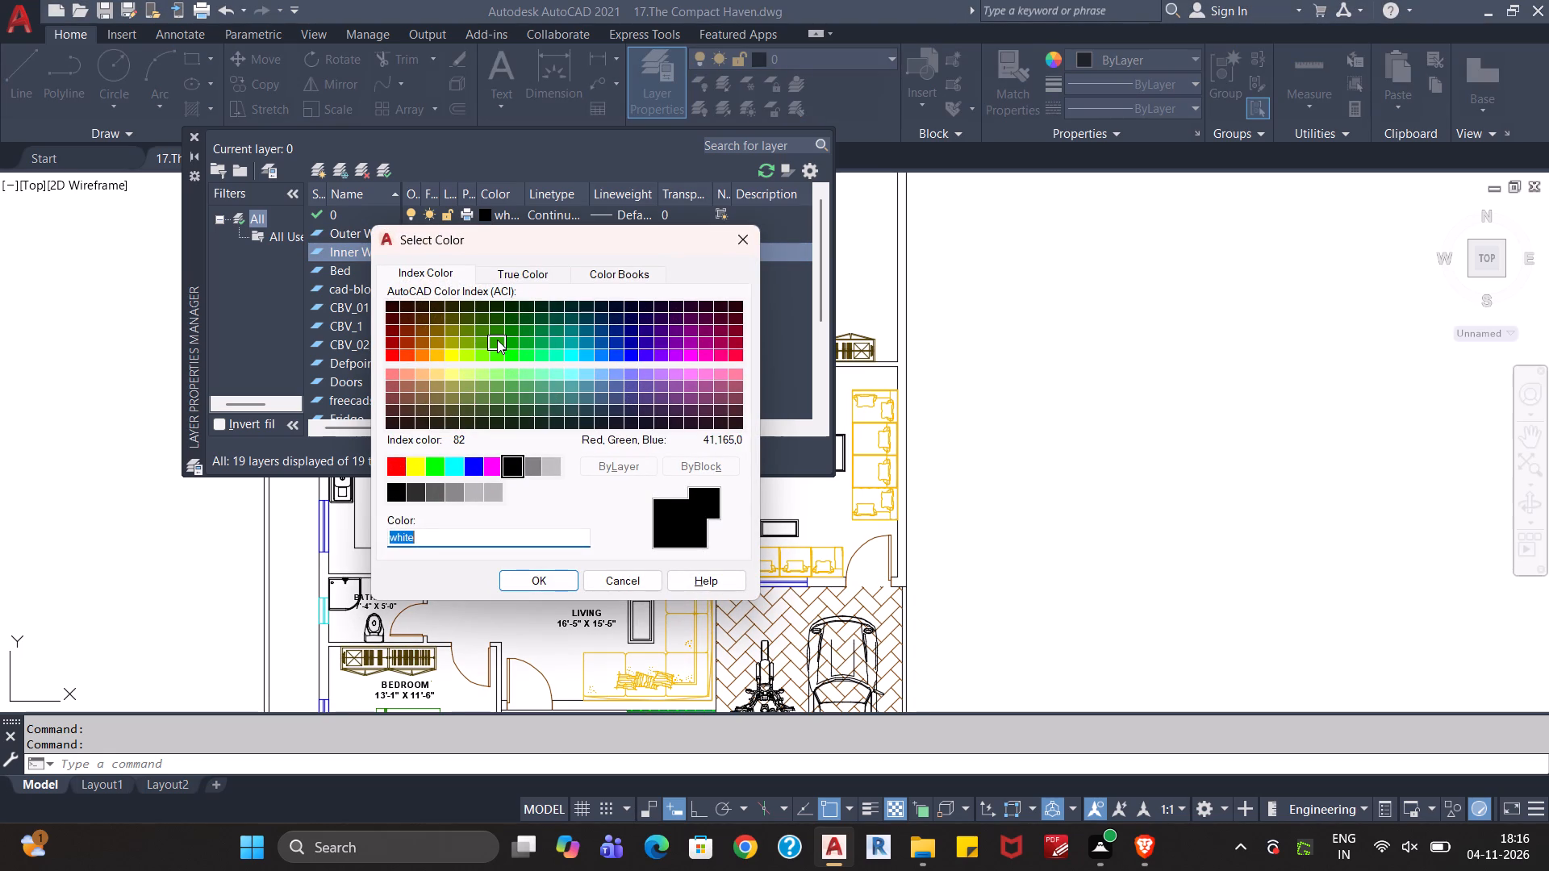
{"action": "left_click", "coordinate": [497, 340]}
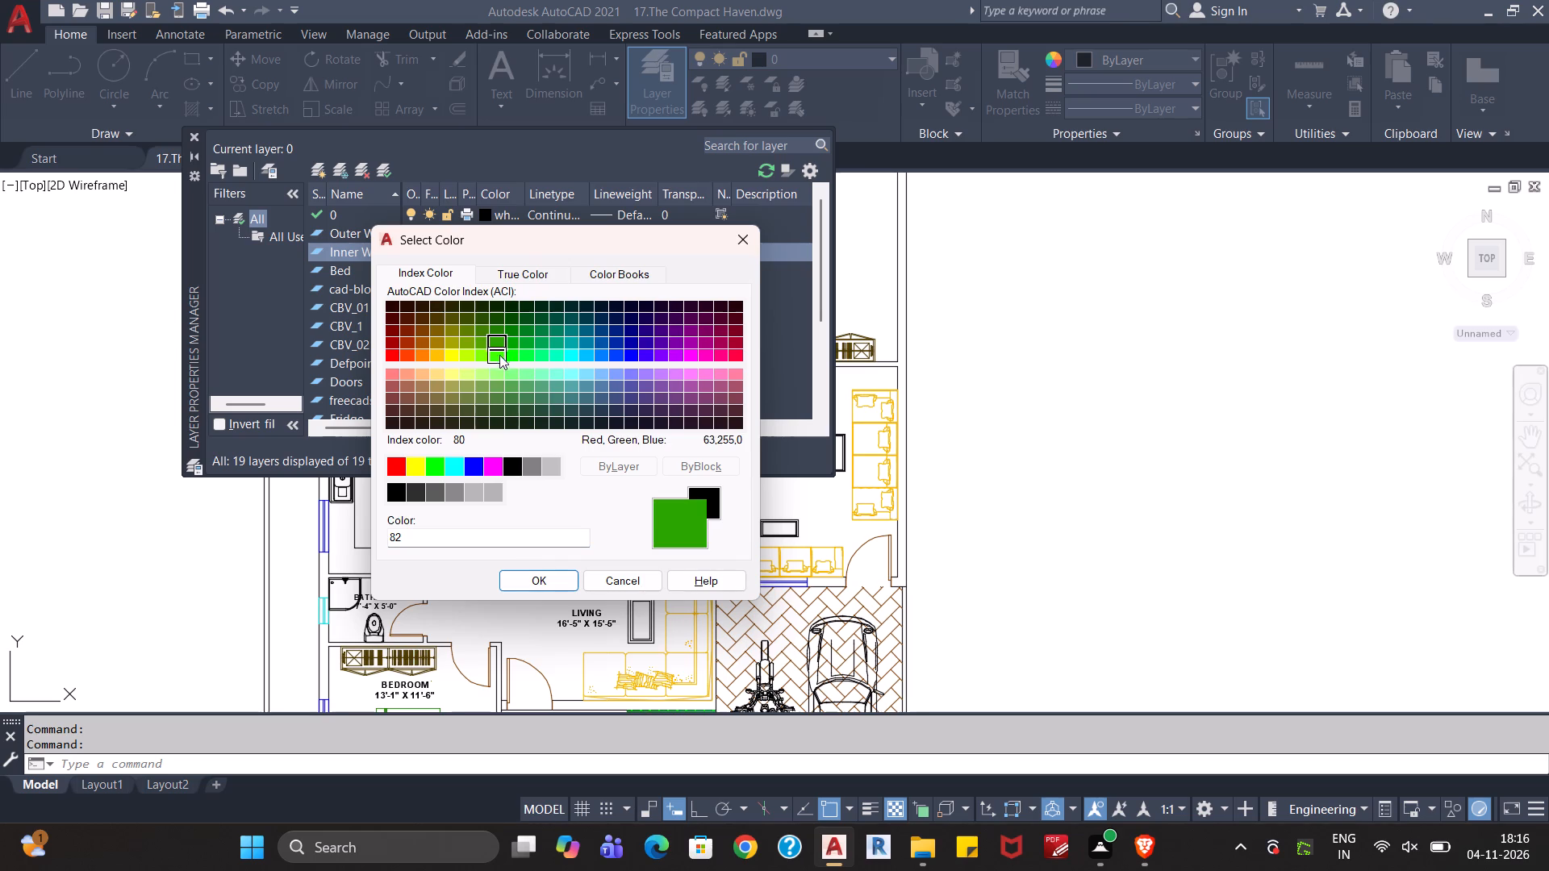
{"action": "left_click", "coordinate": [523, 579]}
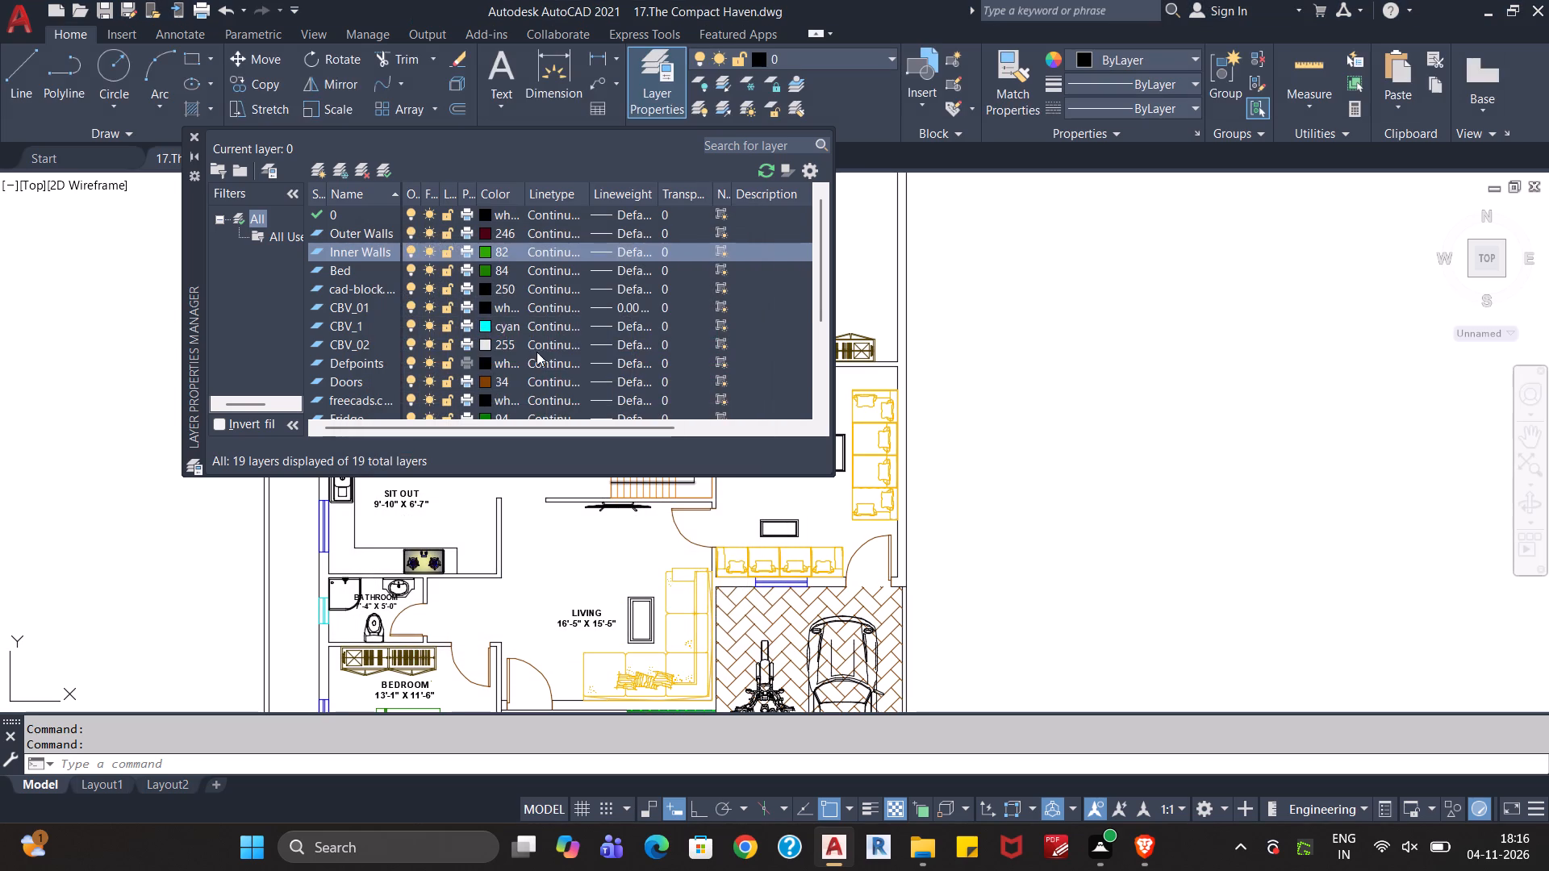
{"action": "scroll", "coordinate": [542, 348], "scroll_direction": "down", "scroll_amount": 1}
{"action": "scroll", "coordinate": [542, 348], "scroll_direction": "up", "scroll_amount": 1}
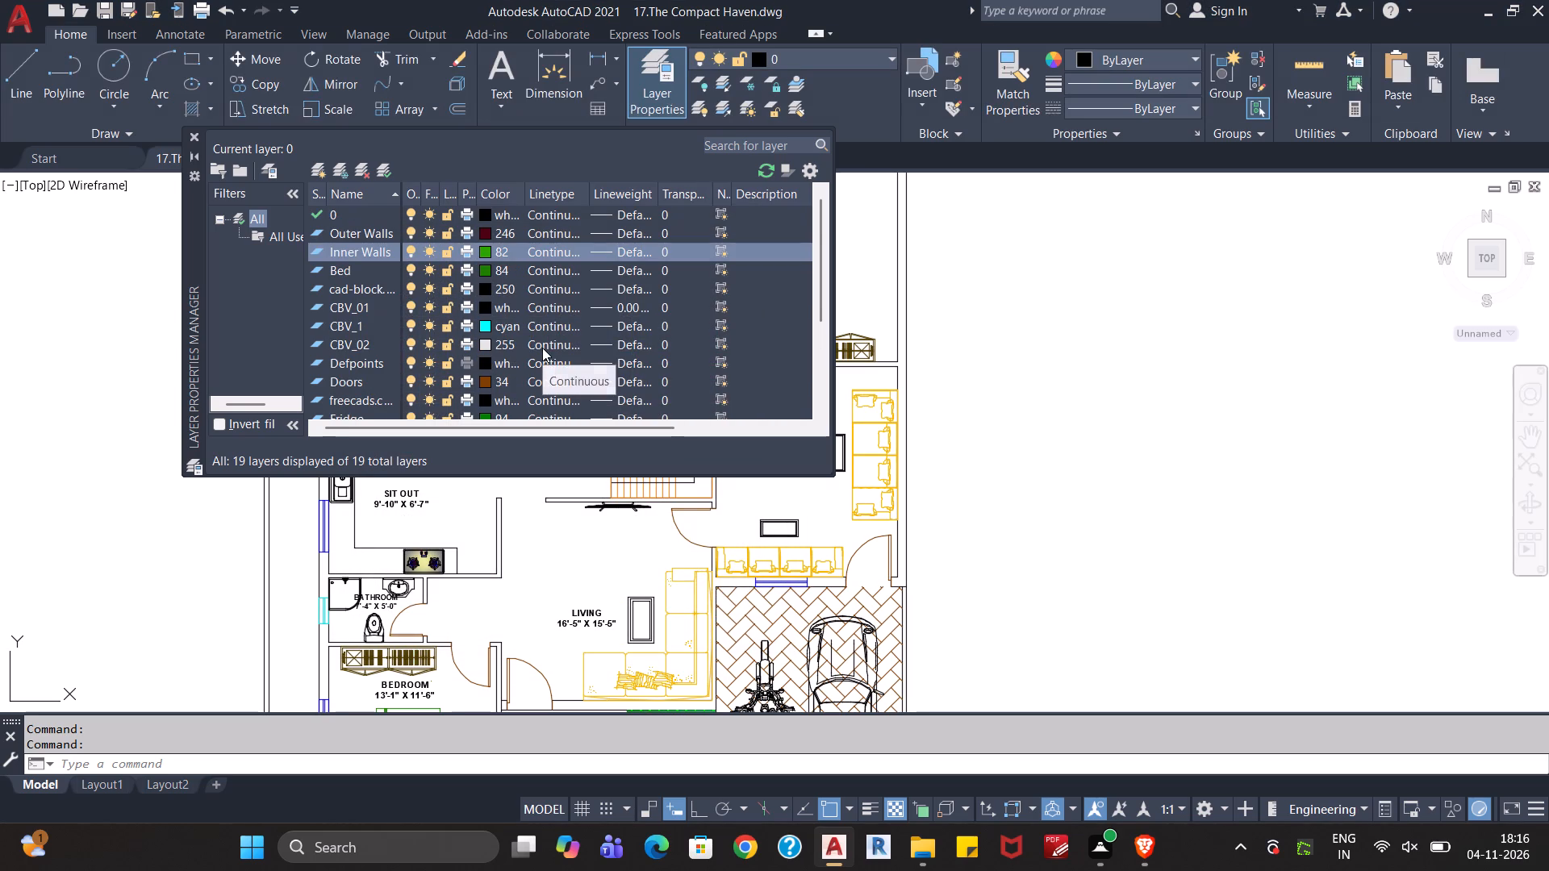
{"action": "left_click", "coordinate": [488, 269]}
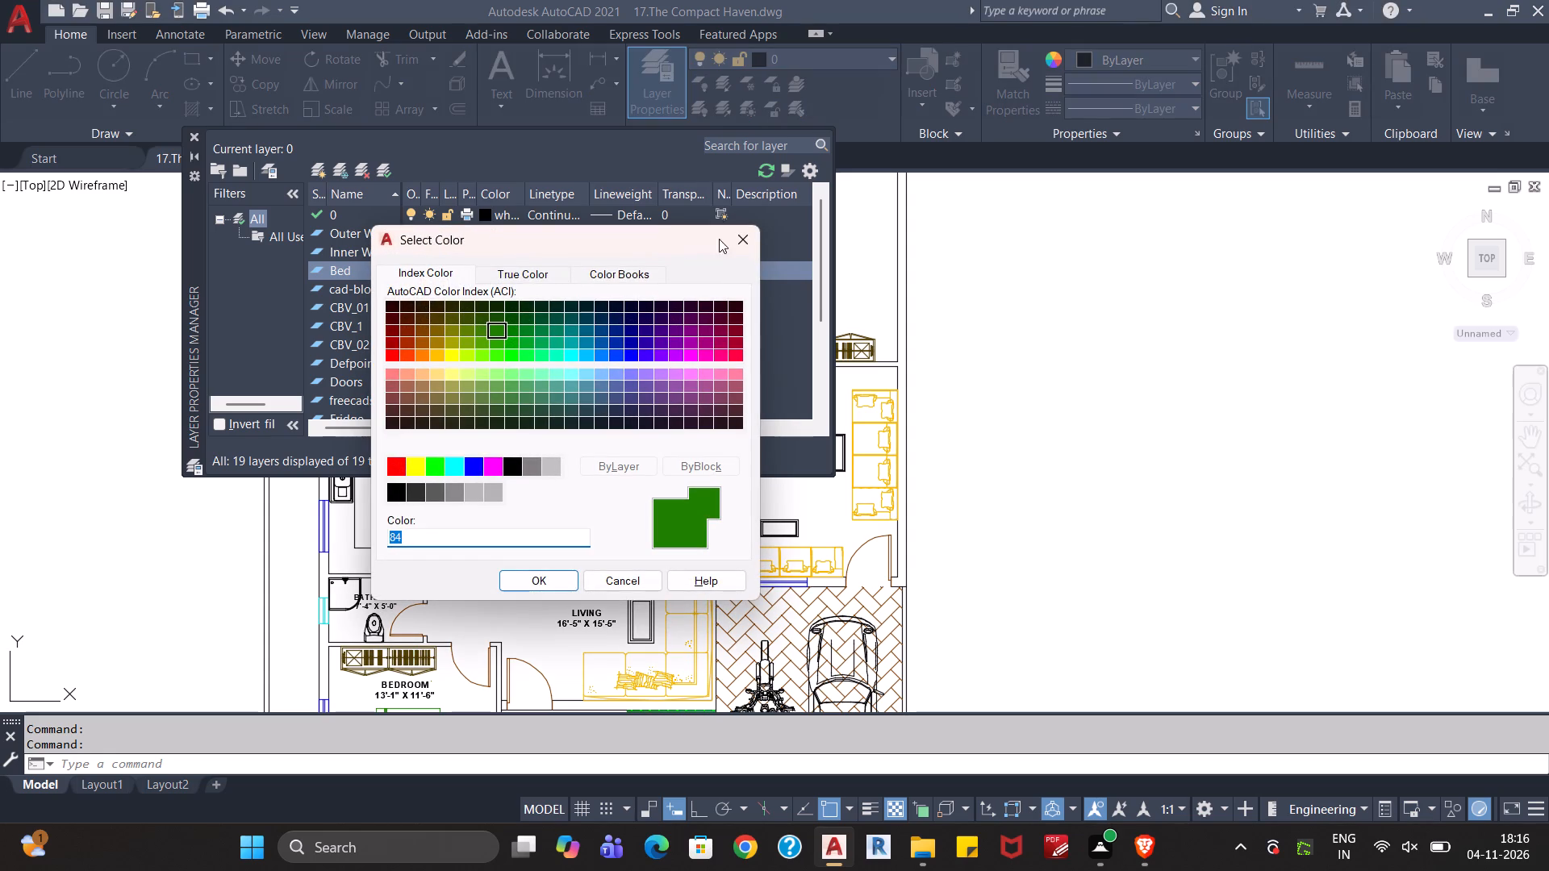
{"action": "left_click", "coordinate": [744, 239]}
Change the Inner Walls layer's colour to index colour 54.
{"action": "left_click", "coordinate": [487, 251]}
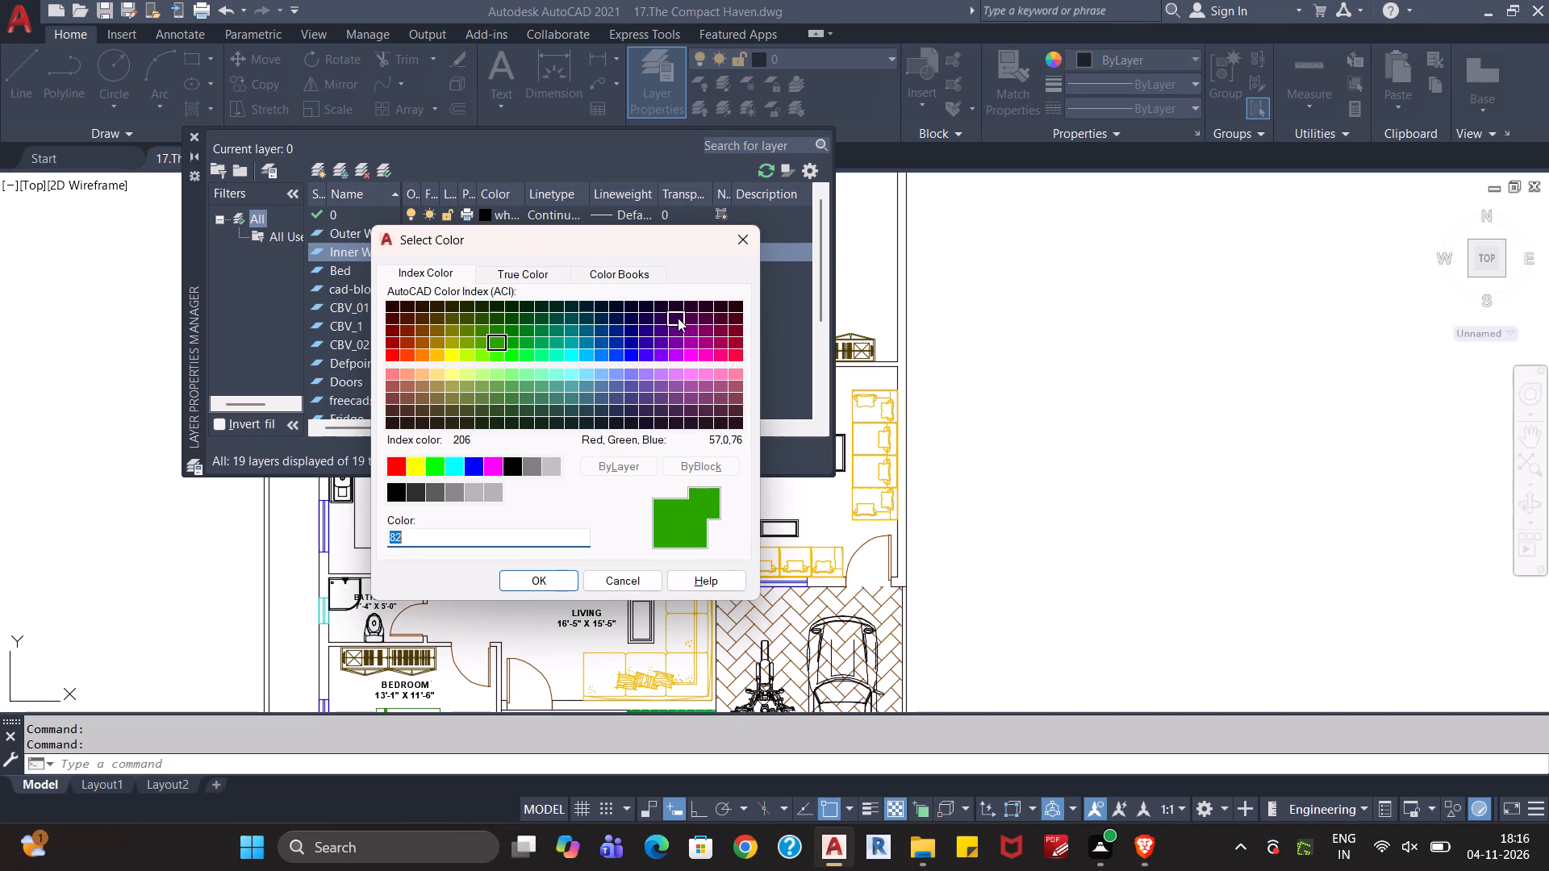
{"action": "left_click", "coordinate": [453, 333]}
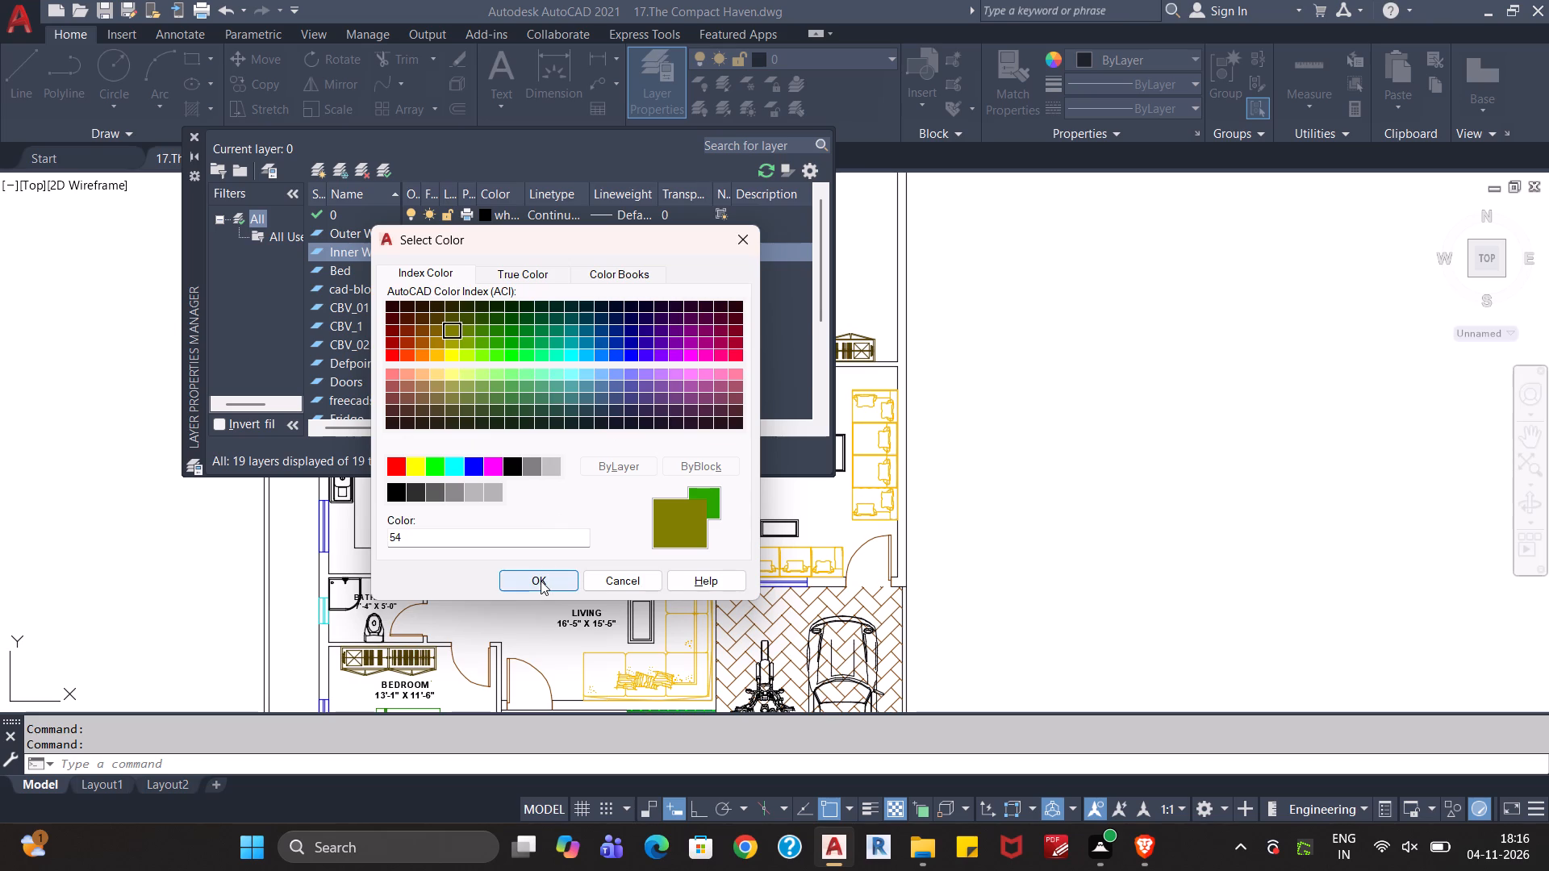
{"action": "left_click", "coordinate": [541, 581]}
Change the Inner Walls layer's colour to DIC 468 from the DIC Color Guide colour book and close the layer manager.
{"action": "scroll", "coordinate": [575, 360], "scroll_direction": "down", "scroll_amount": 5}
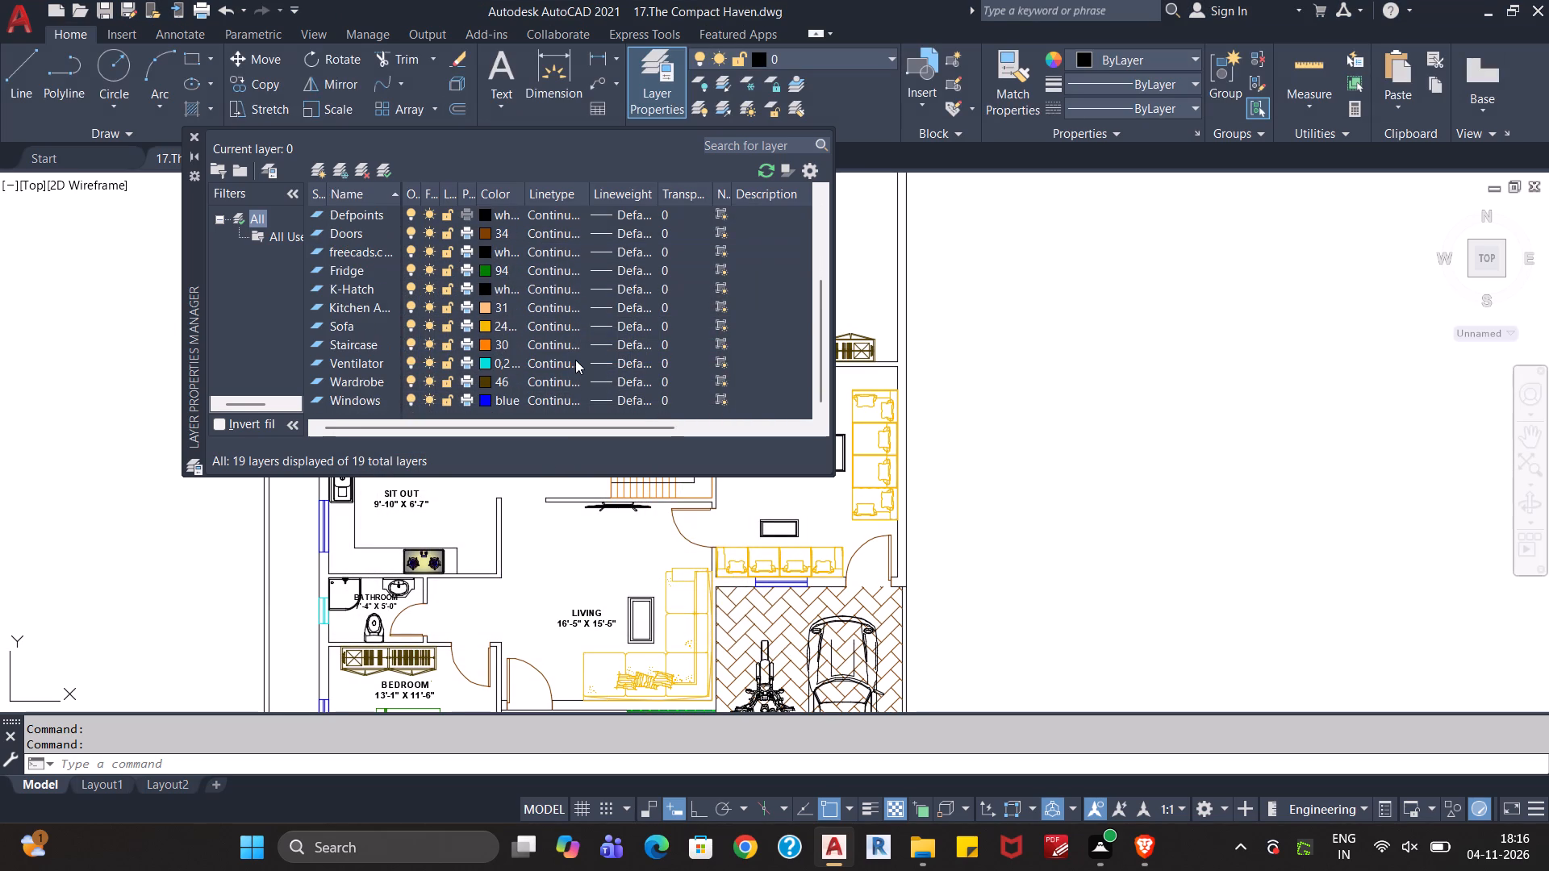
{"action": "scroll", "coordinate": [575, 360], "scroll_direction": "up", "scroll_amount": 7}
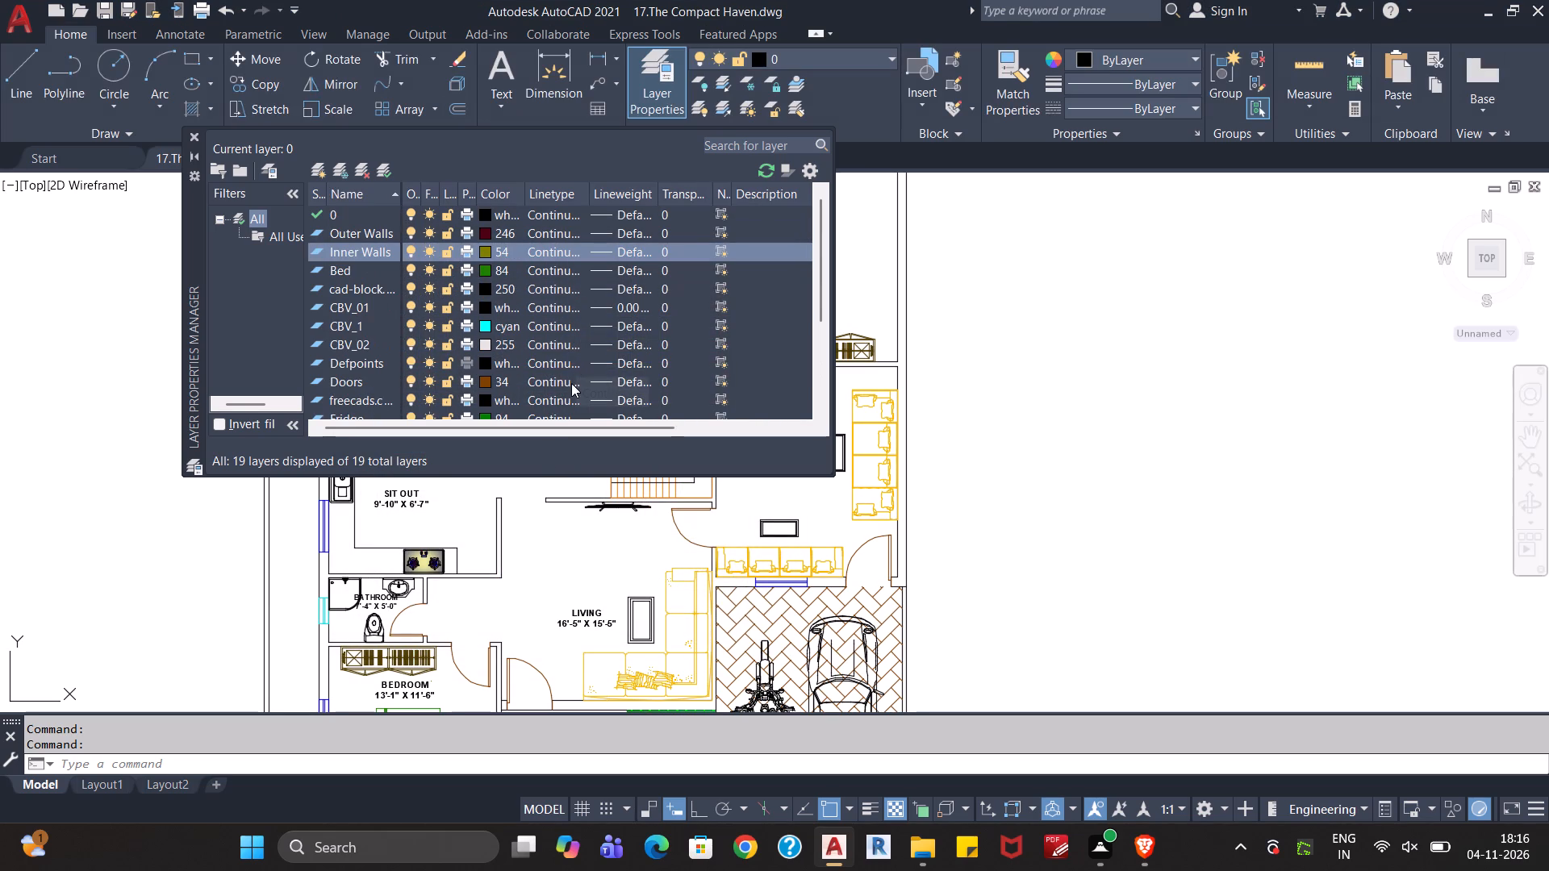
{"action": "left_click", "coordinate": [480, 251]}
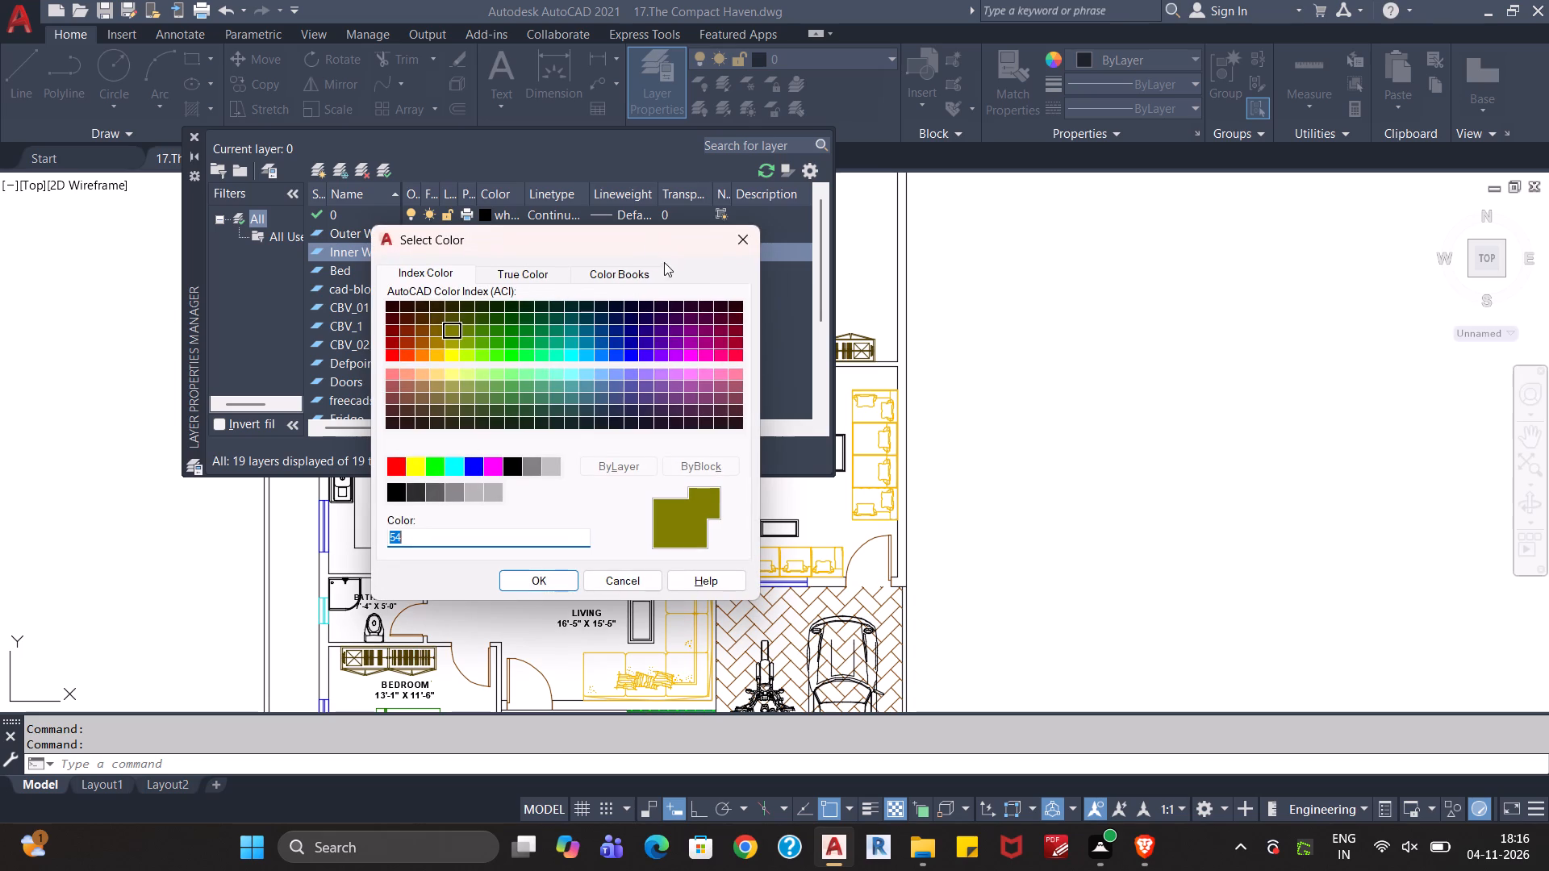
{"action": "left_click", "coordinate": [615, 273]}
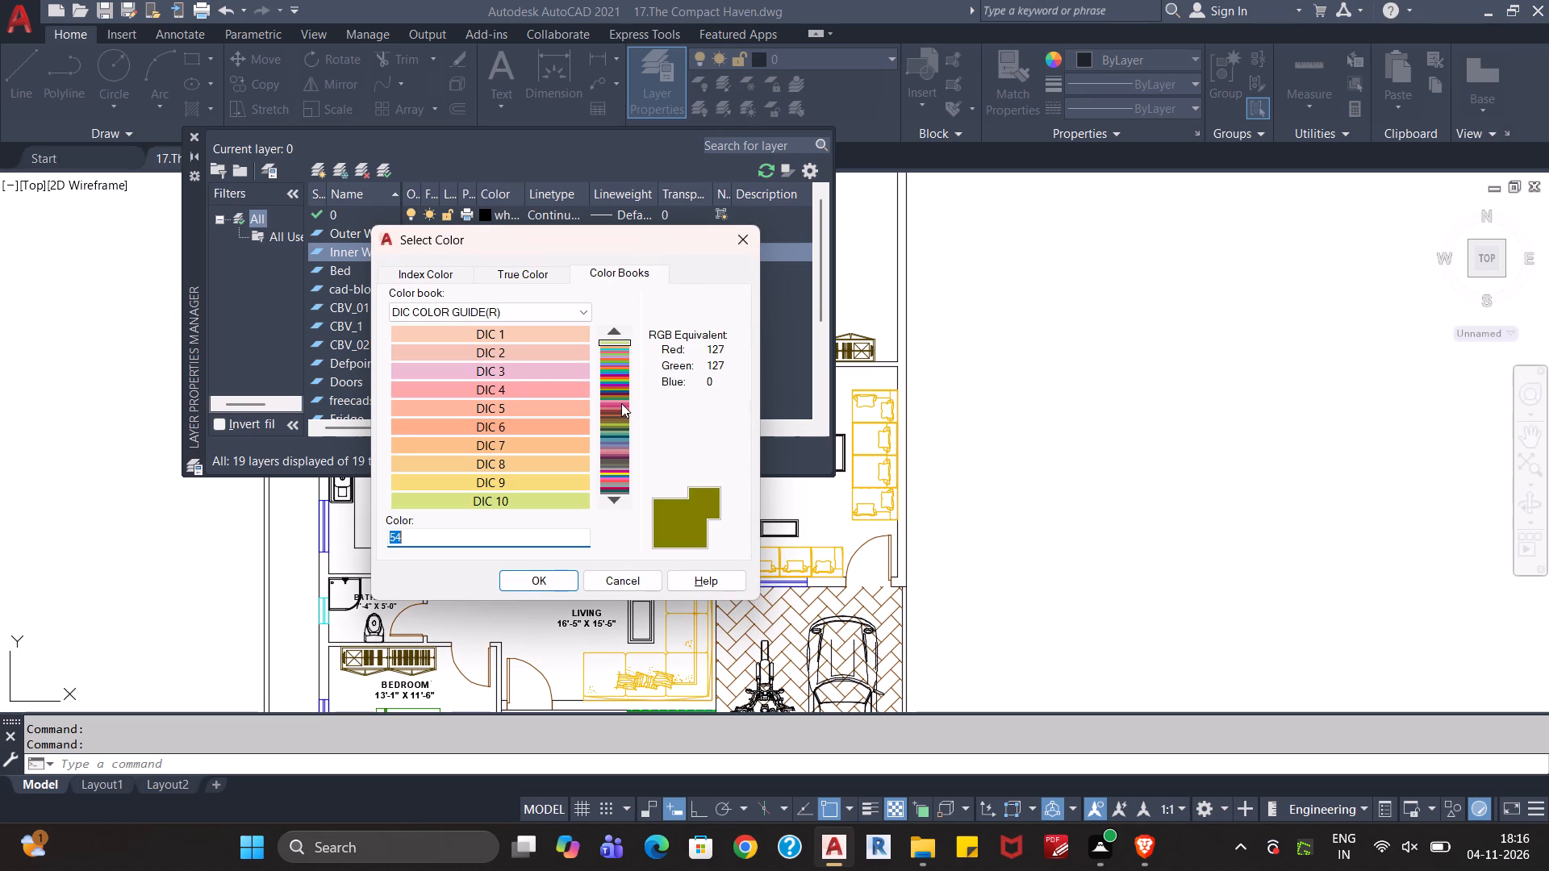
{"action": "left_click", "coordinate": [619, 403]}
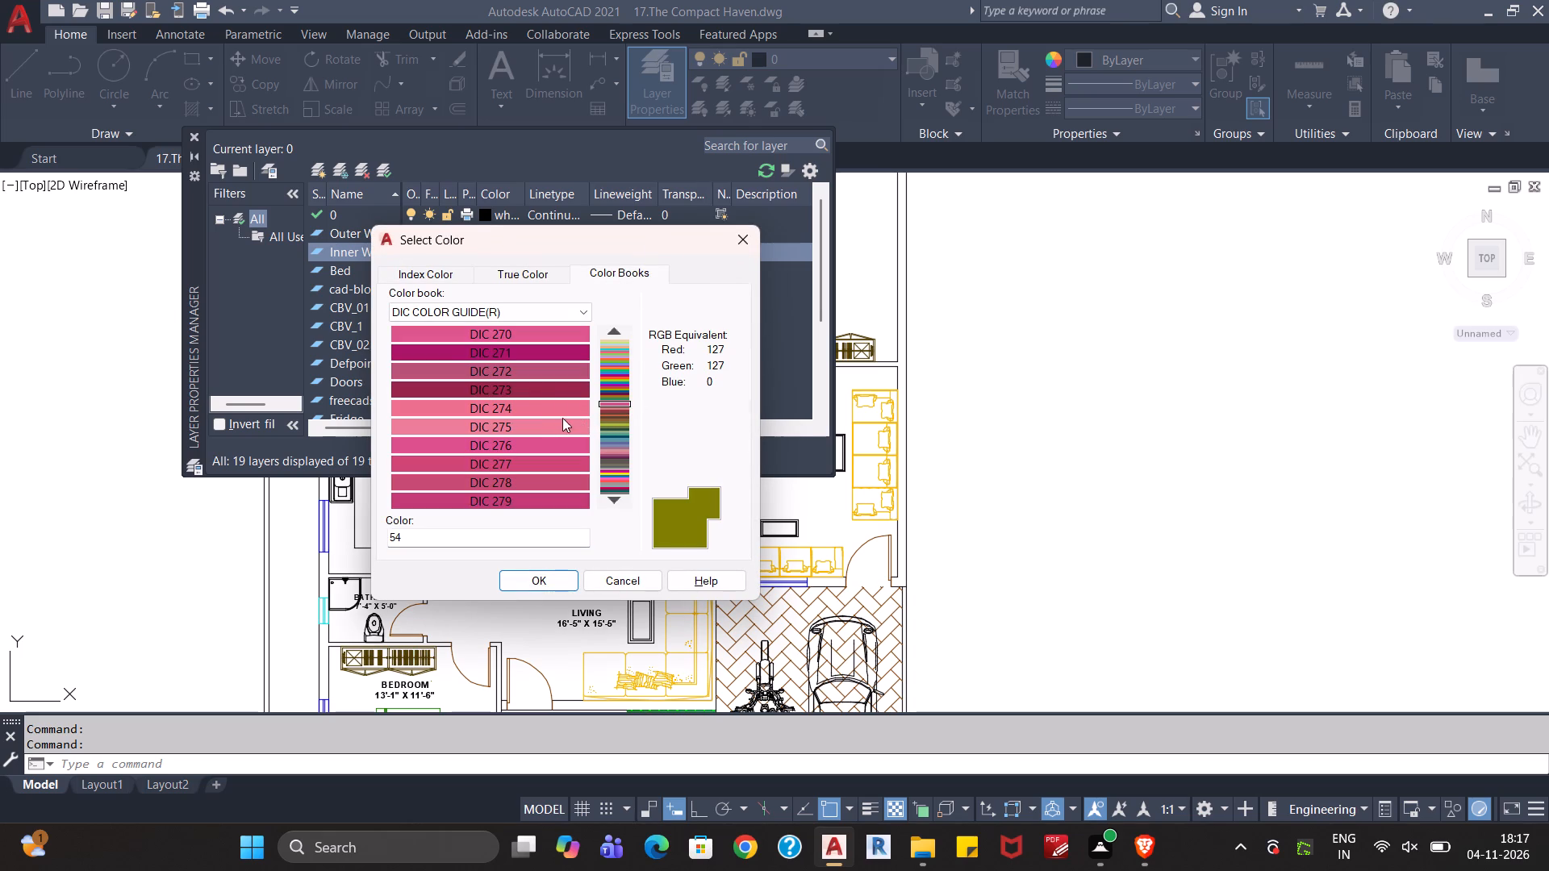
{"action": "left_click", "coordinate": [612, 444]}
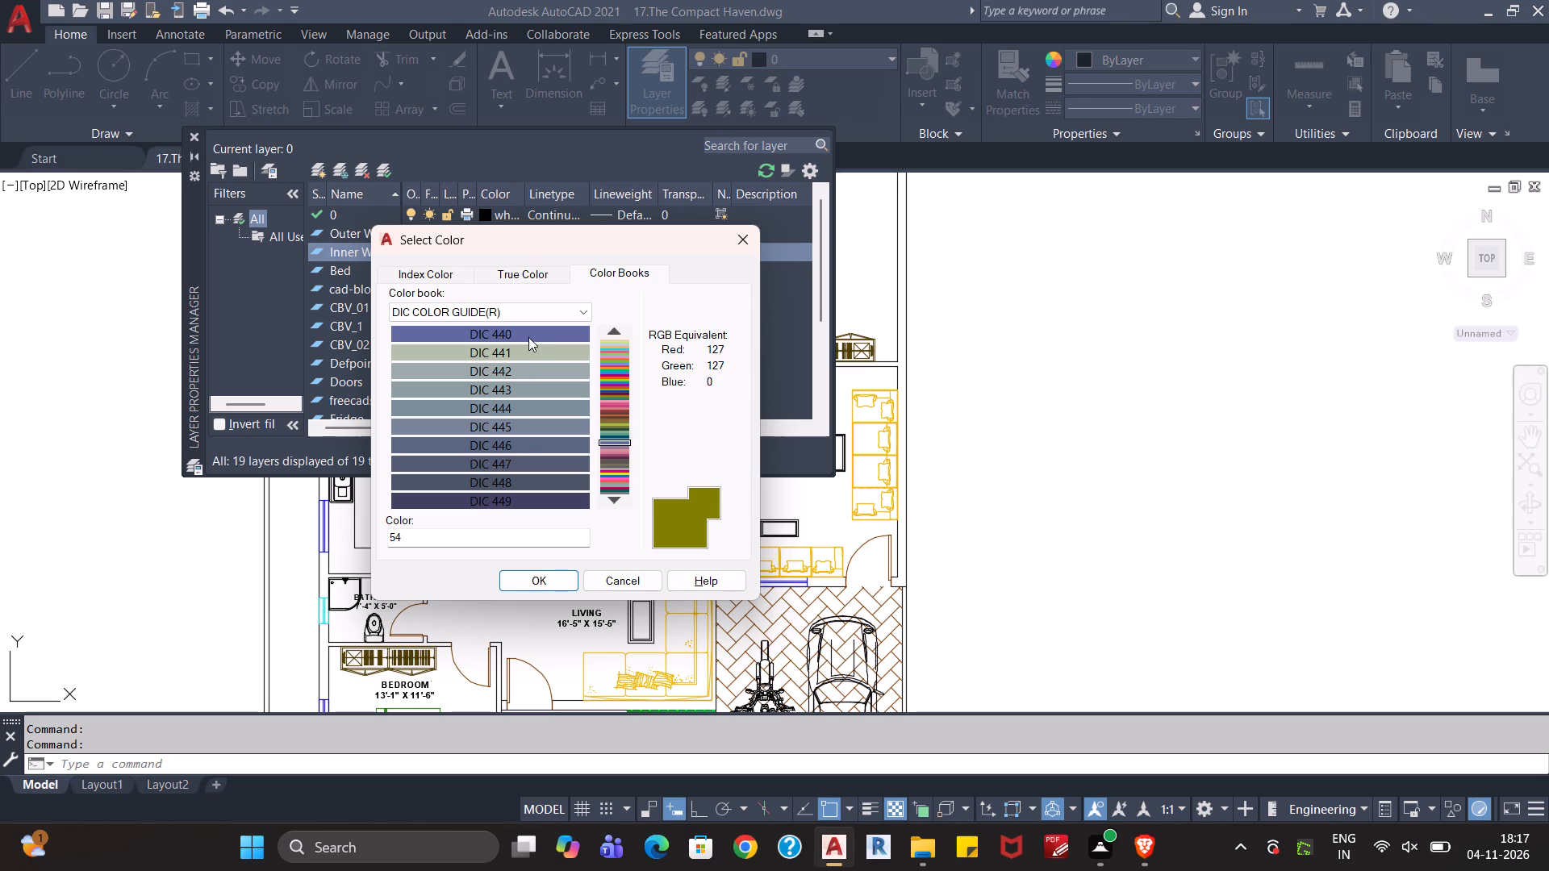
{"action": "left_click", "coordinate": [608, 449]}
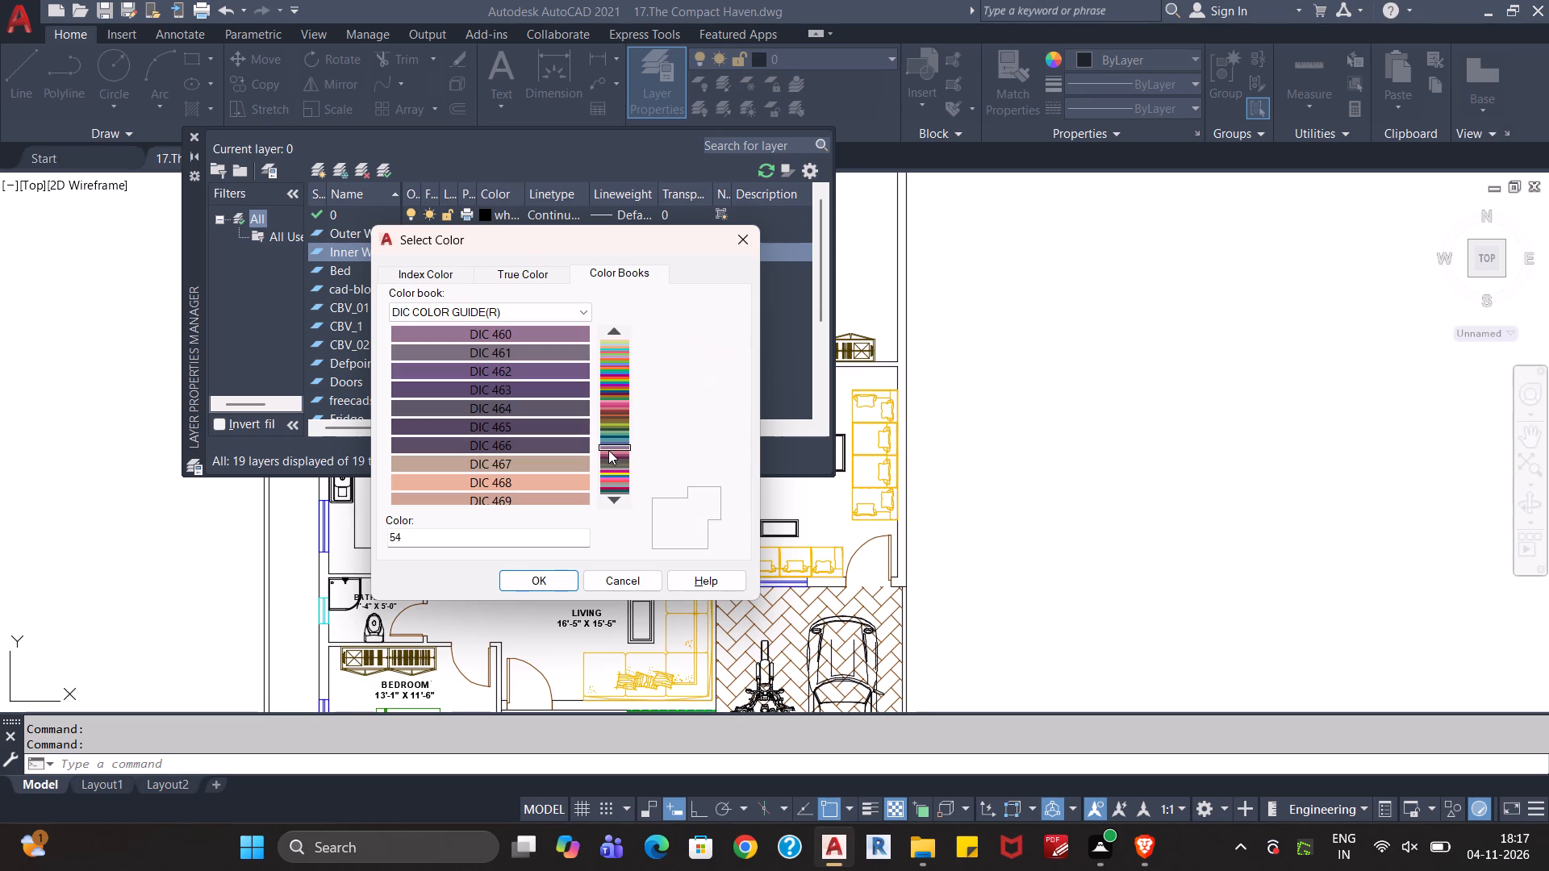
{"action": "left_click", "coordinate": [557, 480]}
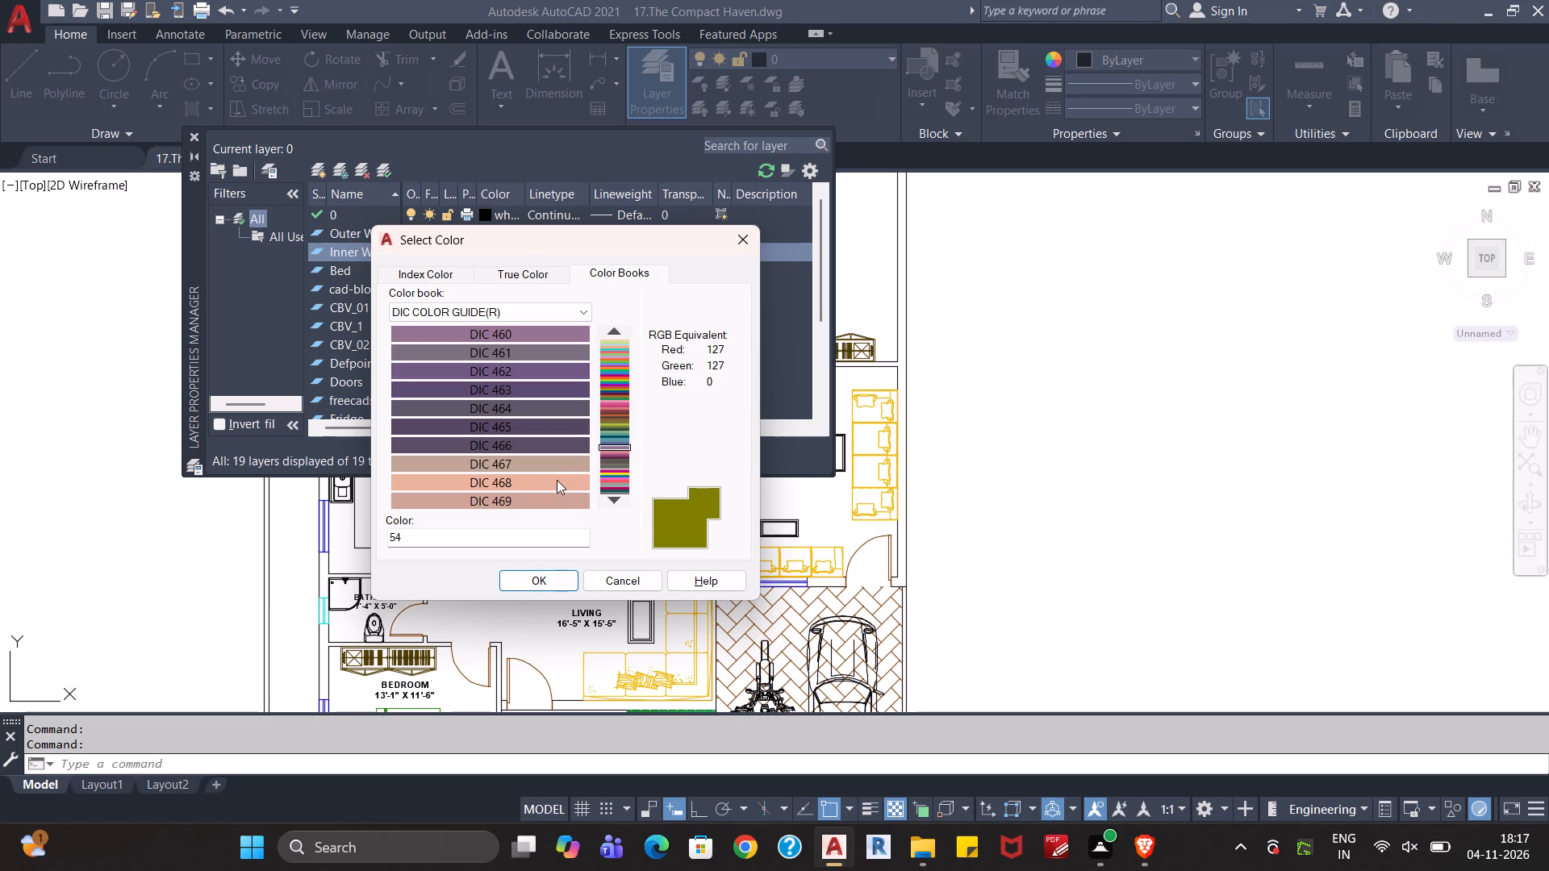
{"action": "left_click", "coordinate": [527, 578]}
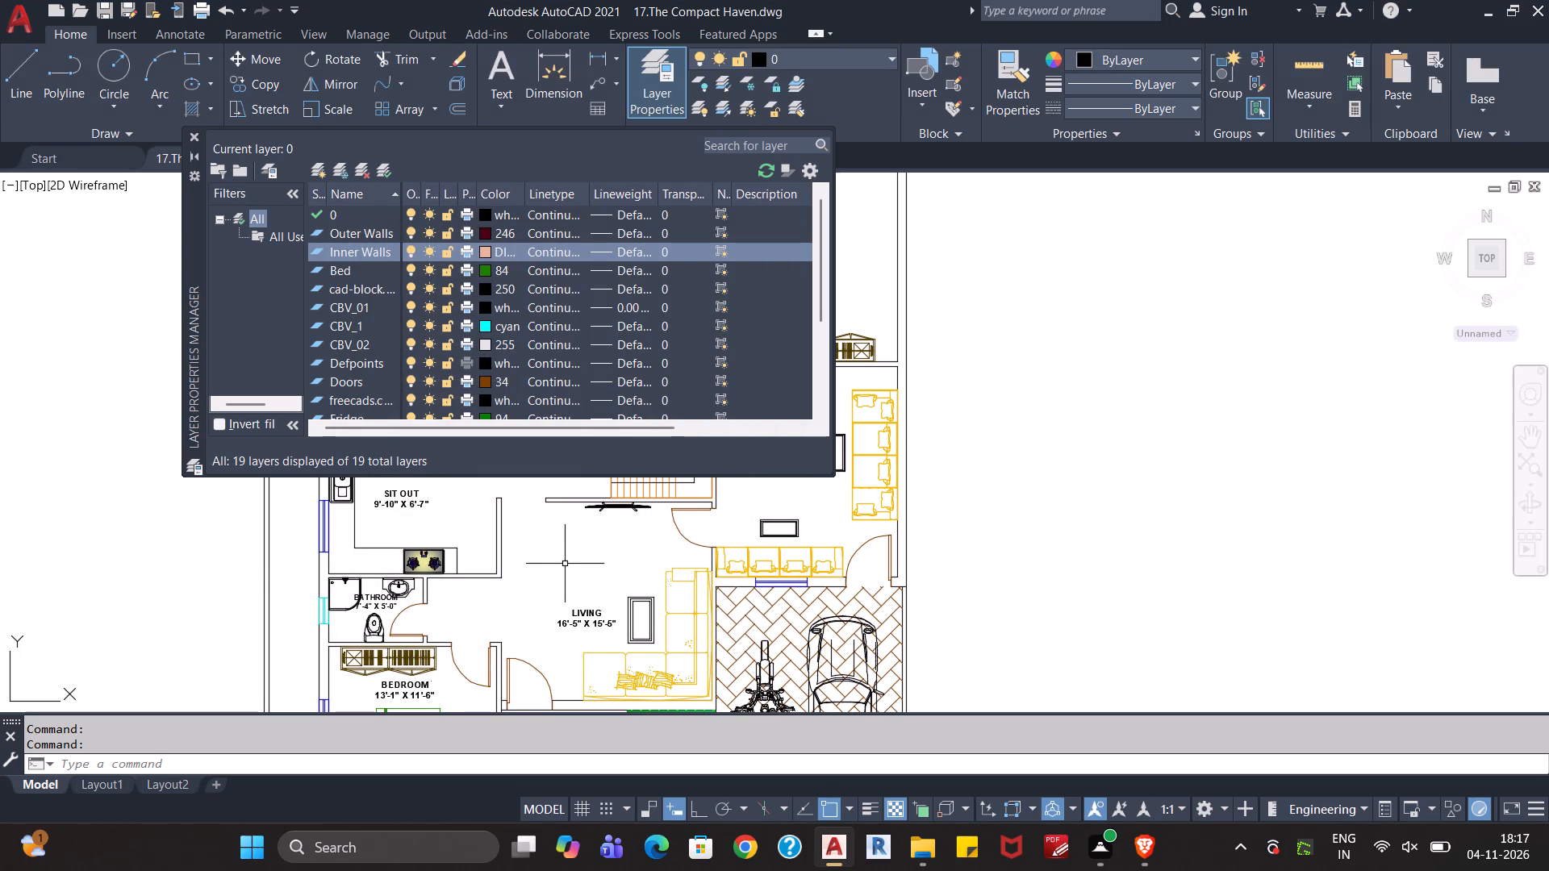
{"action": "left_click", "coordinate": [198, 138]}
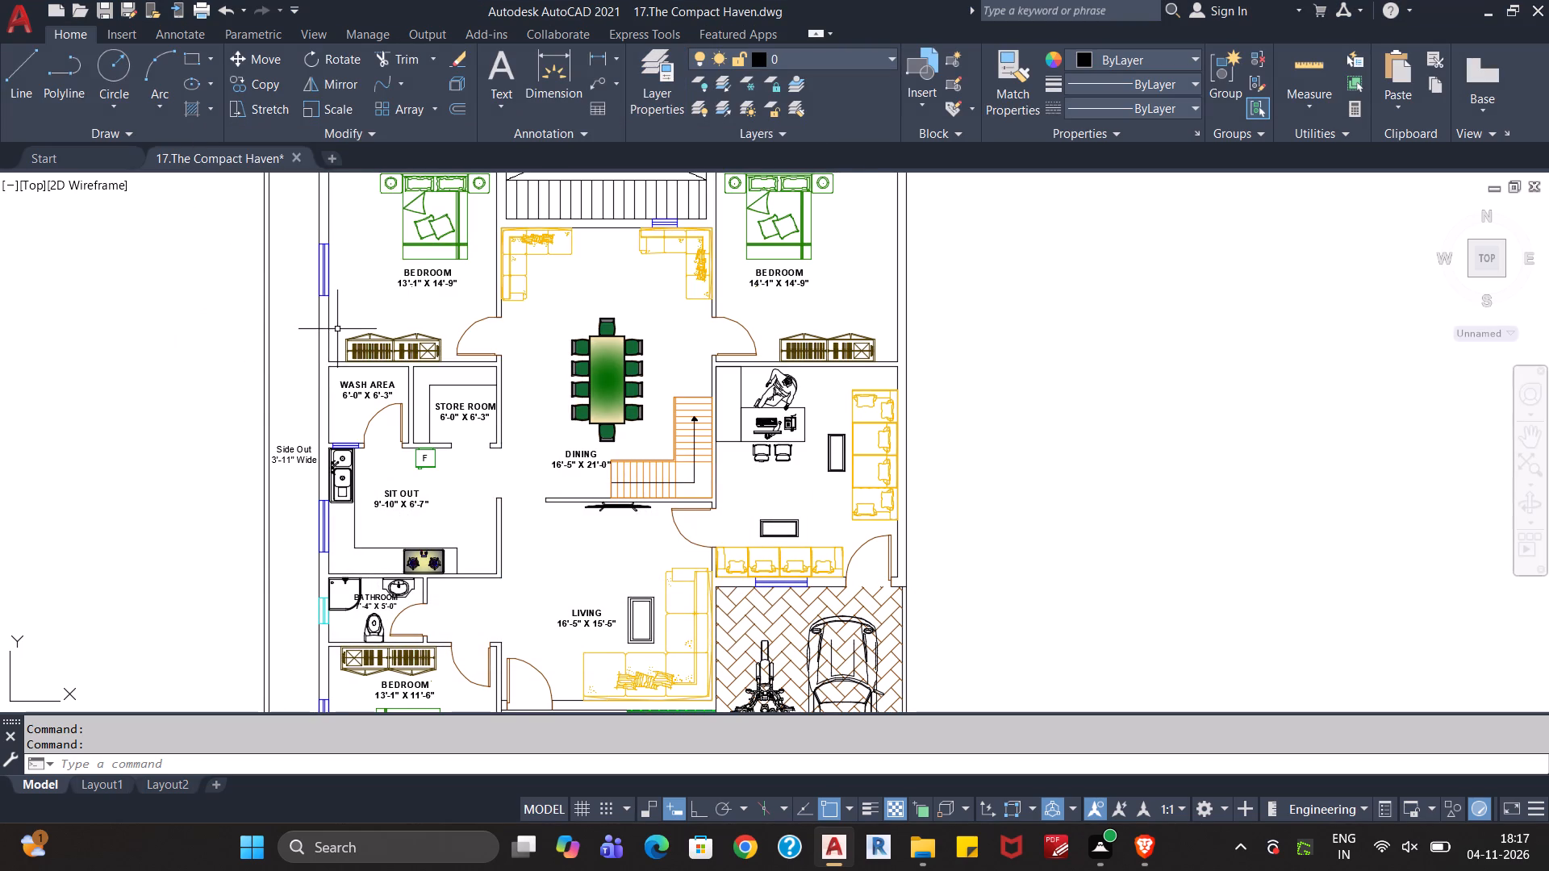
Select the Side Out wall's outer outline and inner-face lines beside the 13'-1" X 14'-9" Bedroom, Wash Area and kitchen-side Sit Out, excluding the Bathroom partition.
{"action": "left_click", "coordinate": [337, 329]}
{"action": "left_click", "coordinate": [305, 325]}
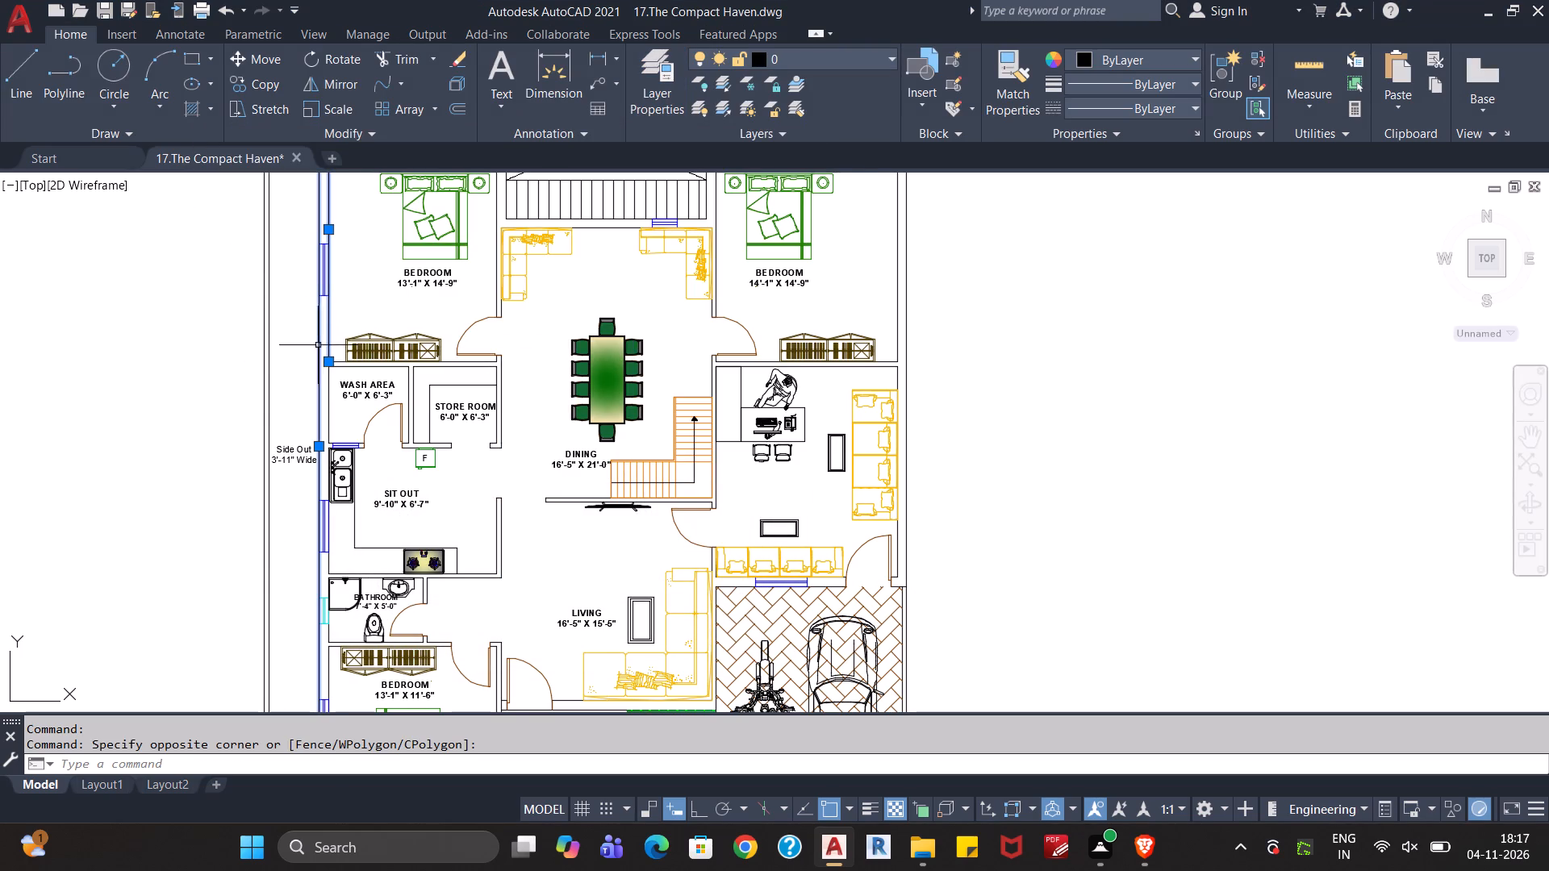
{"action": "left_click", "coordinate": [335, 408]}
{"action": "left_click", "coordinate": [313, 410]}
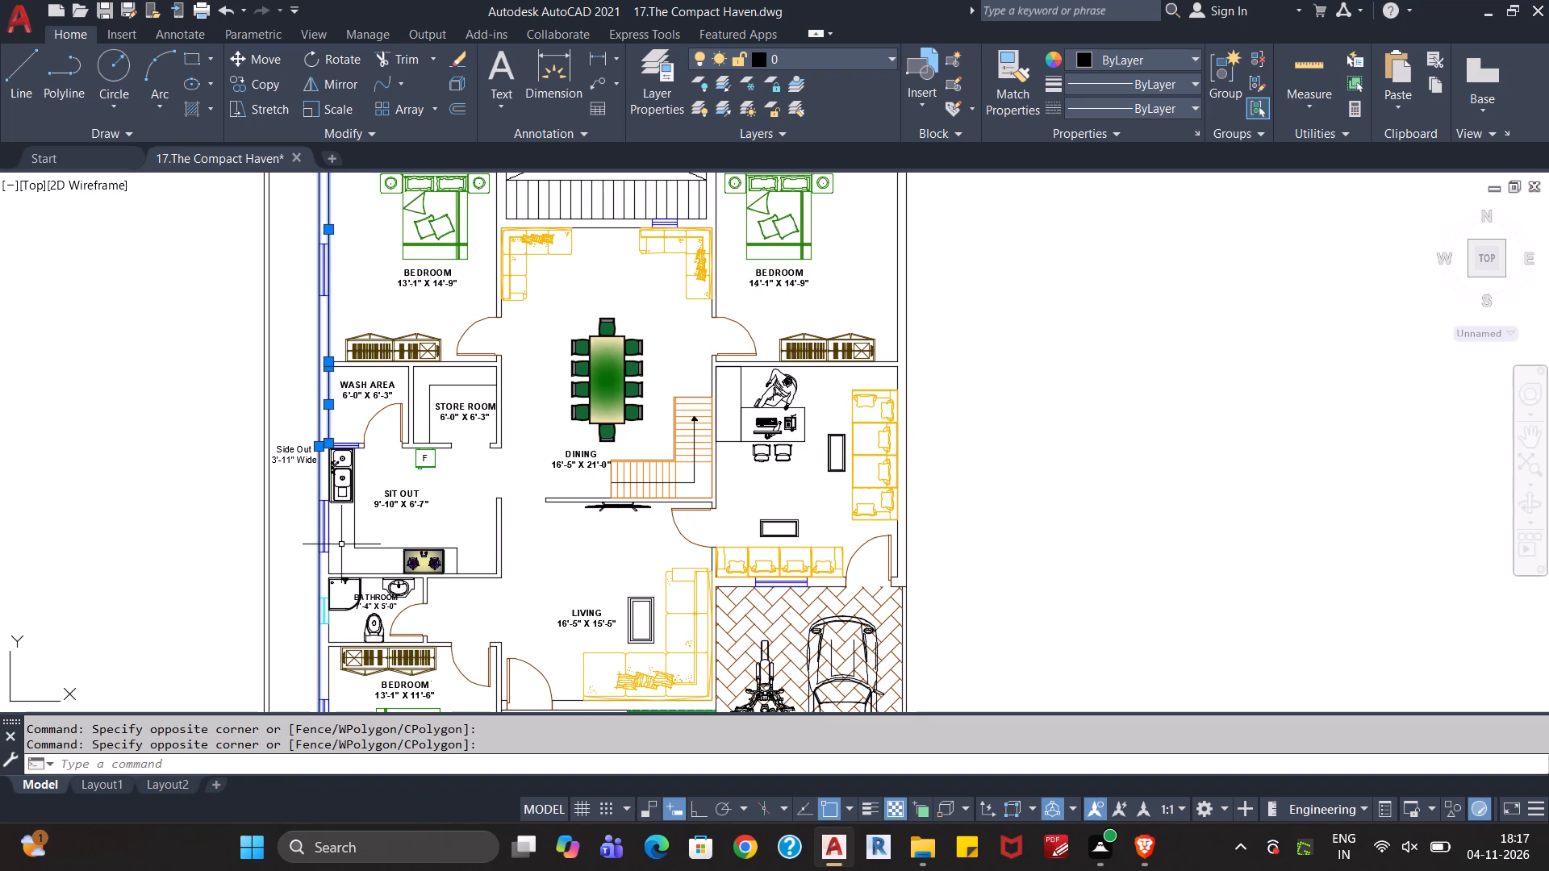
{"action": "middle_click_drag", "start_coordinate": [341, 545], "coordinate": [356, 427]}
{"action": "scroll", "coordinate": [354, 440], "scroll_direction": "up", "scroll_amount": 3}
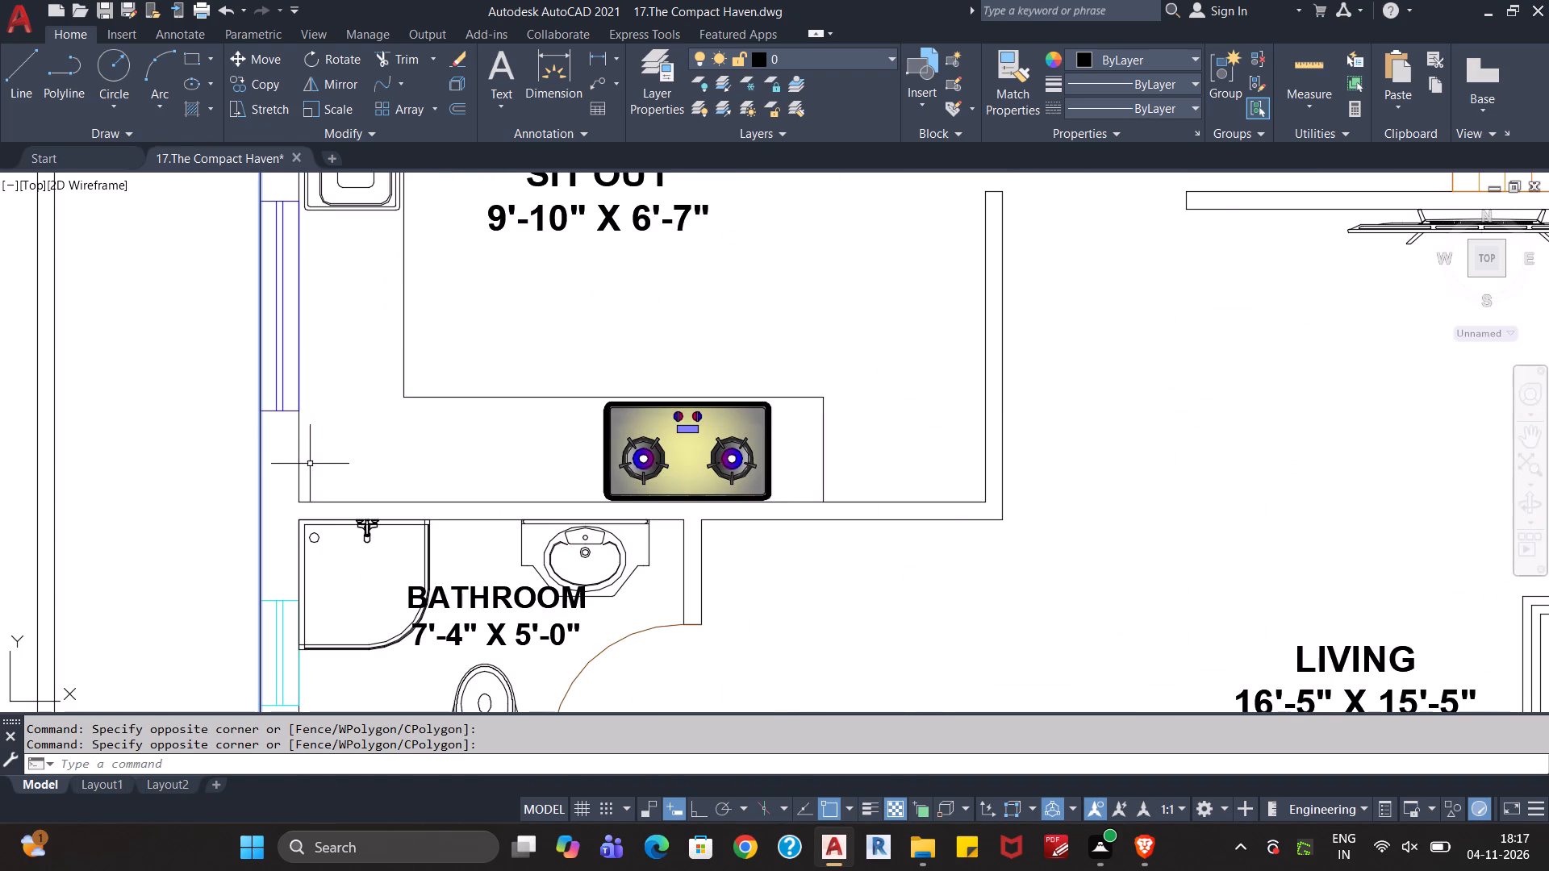
{"action": "left_click", "coordinate": [300, 465]}
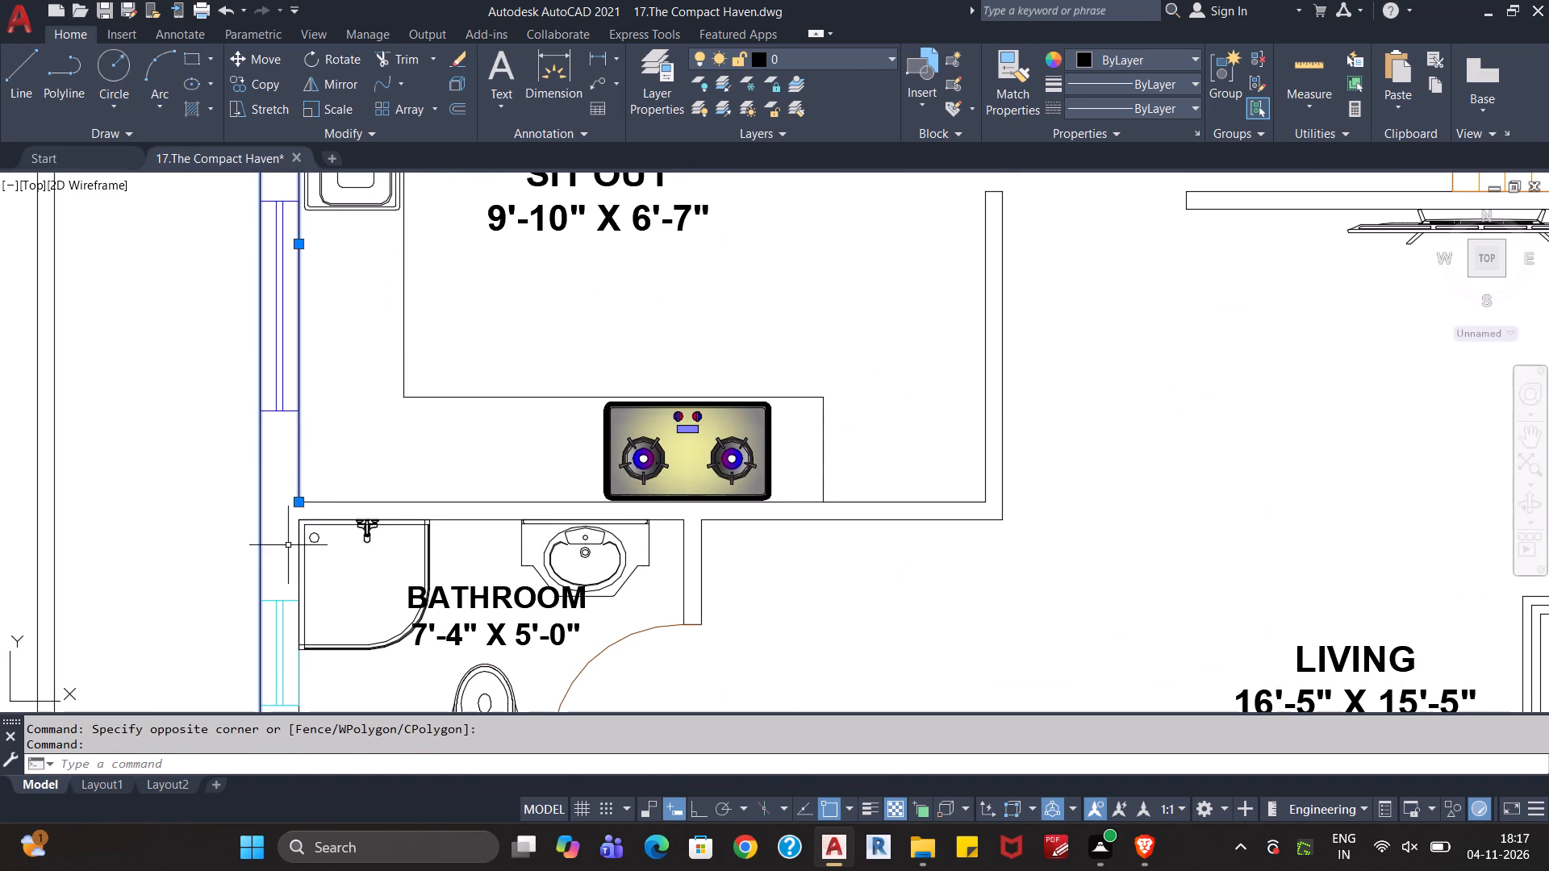
{"action": "left_click", "coordinate": [408, 502]}
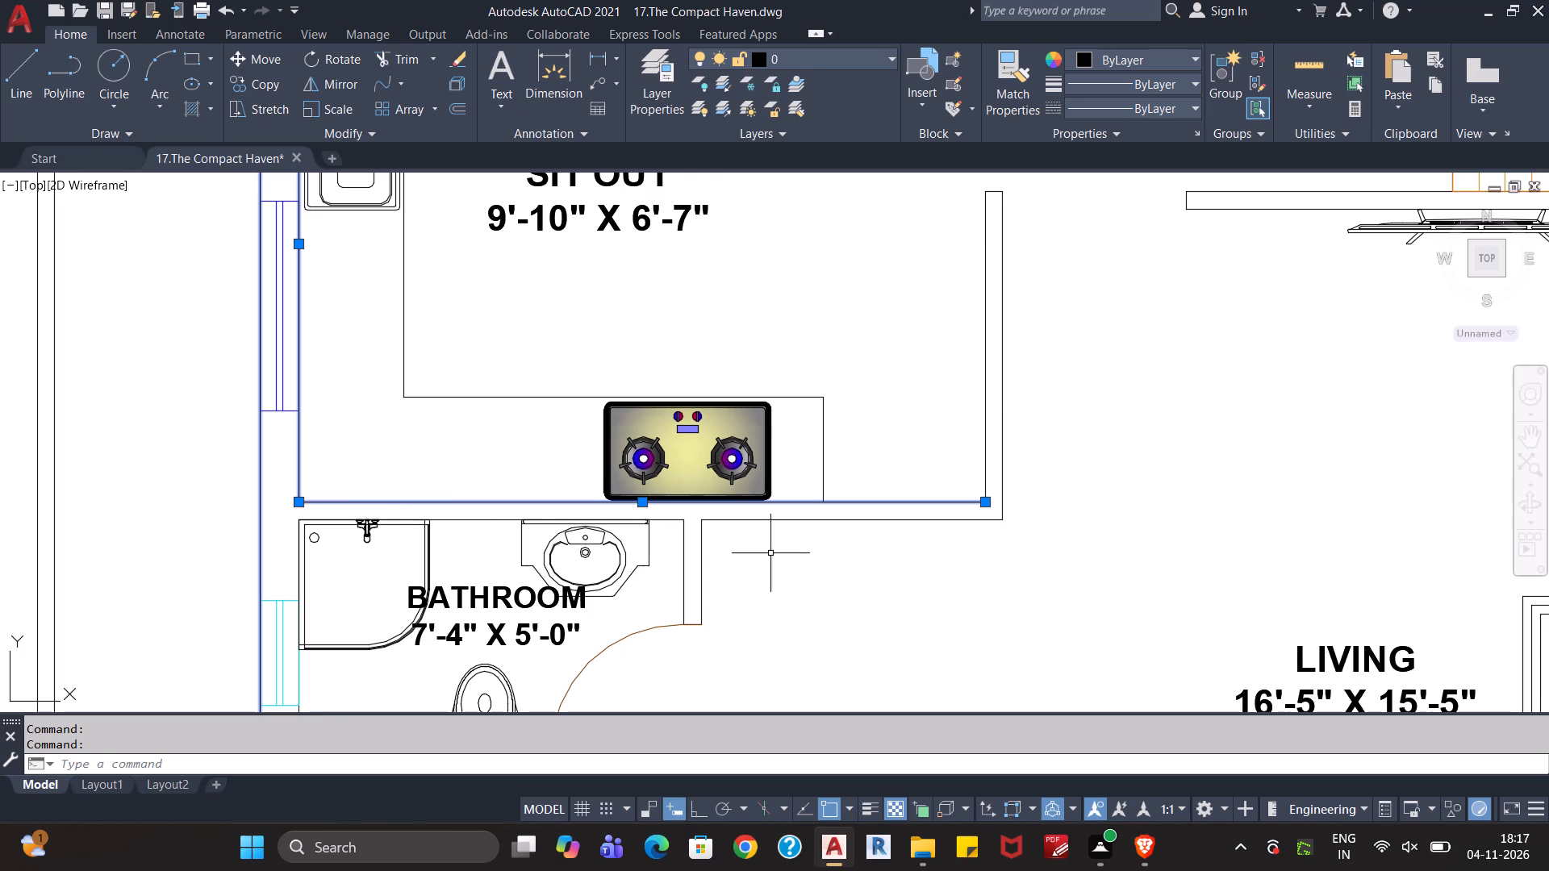
{"action": "scroll", "coordinate": [818, 564], "scroll_direction": "down", "scroll_amount": 1}
{"action": "middle_click_drag", "start_coordinate": [829, 588], "coordinate": [804, 553]}
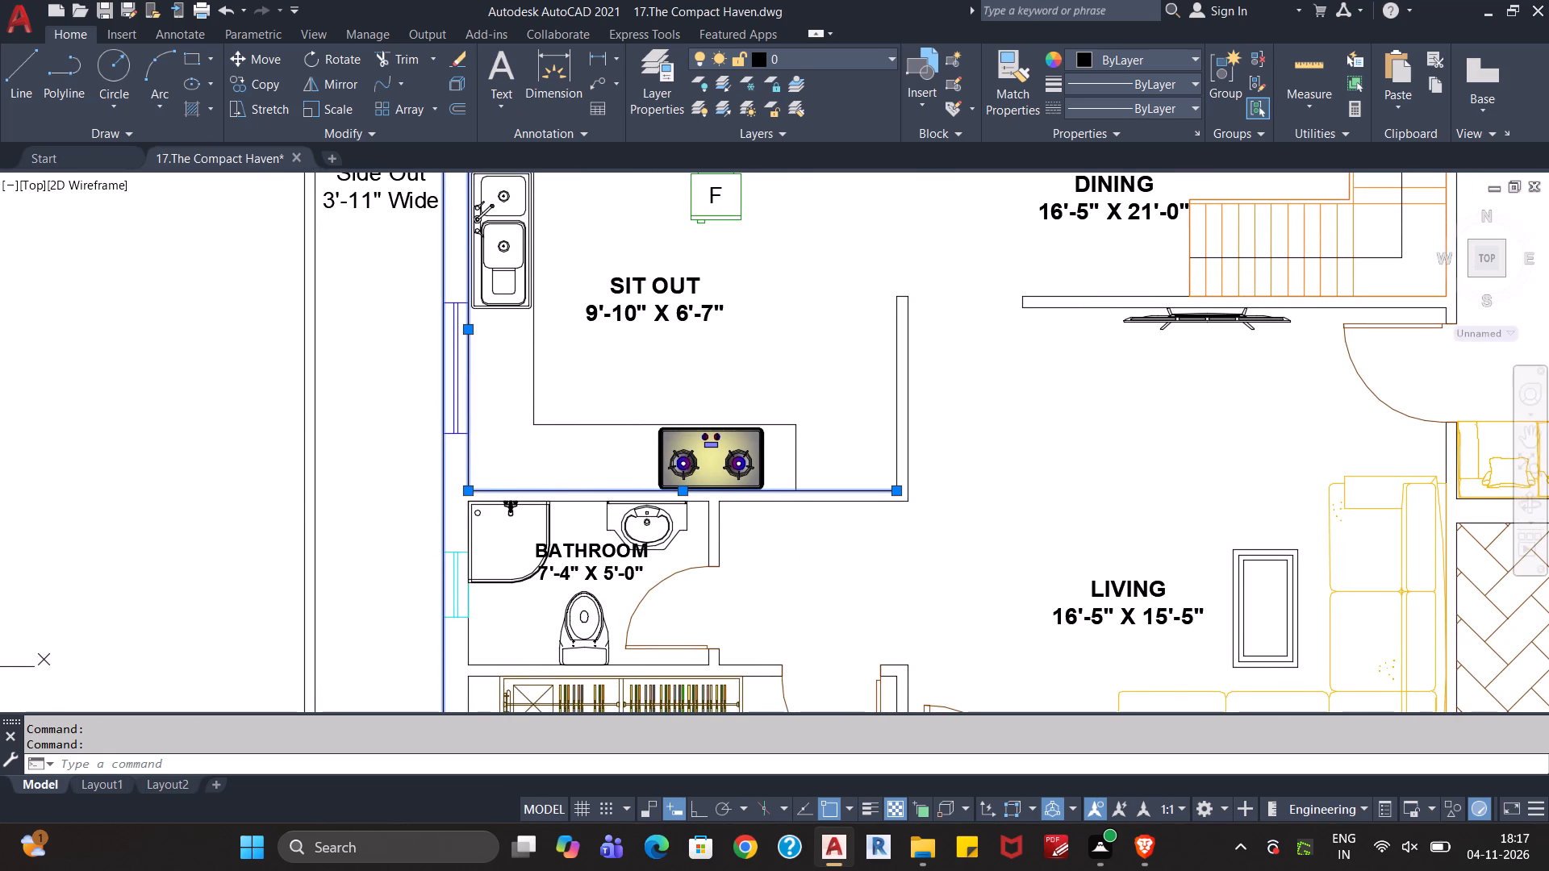
{"action": "left_click", "coordinate": [853, 466], "text": "ctrl"}
{"action": "left_click", "coordinate": [835, 500], "text": "ctrl"}
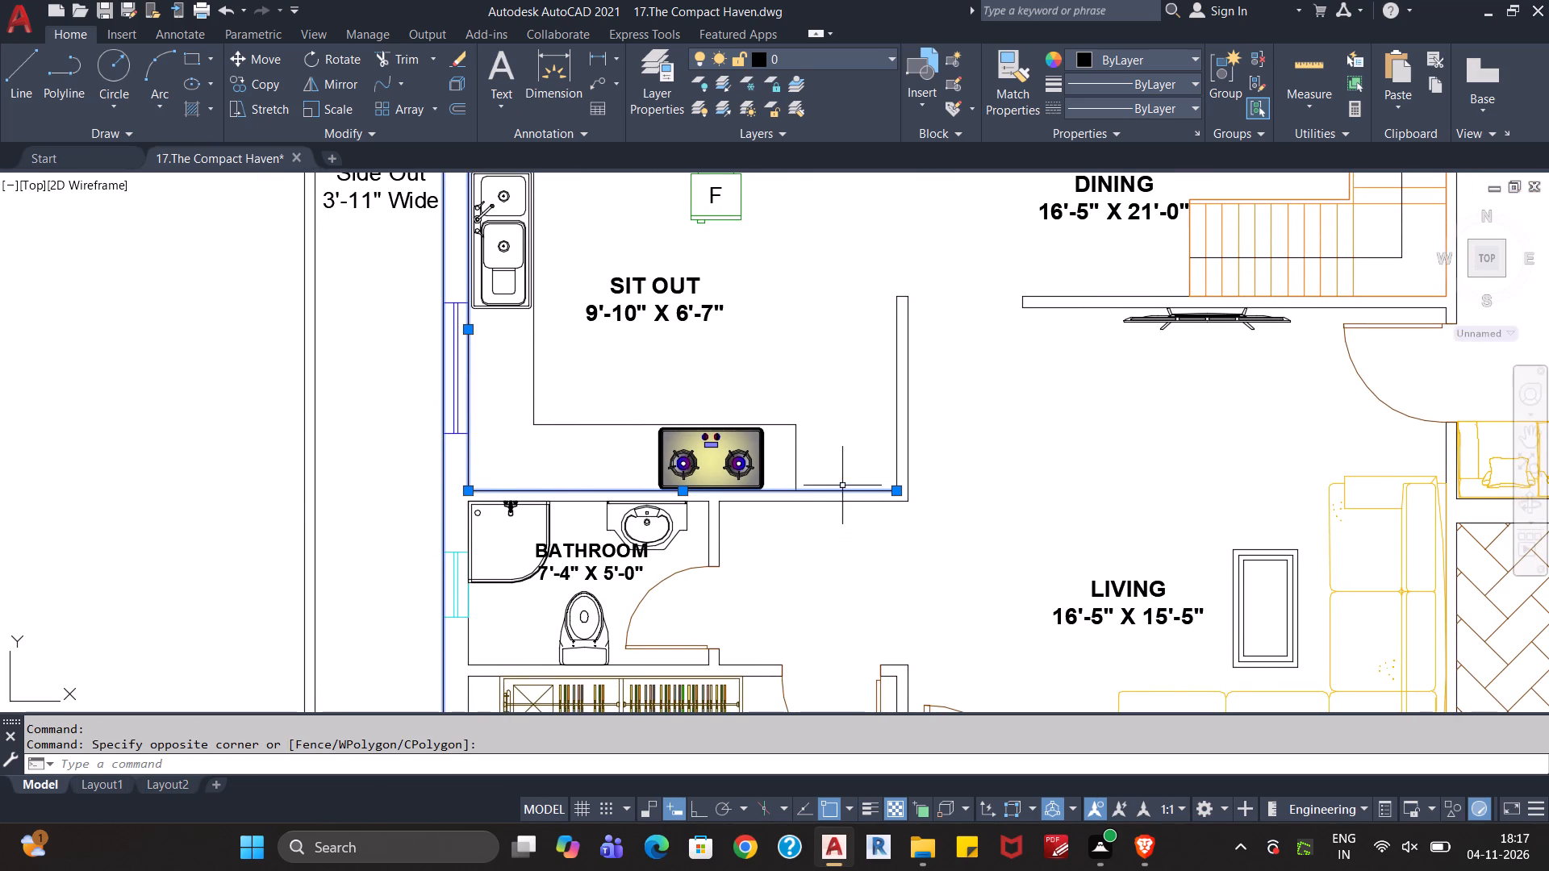
{"action": "left_click", "coordinate": [837, 477], "text": "shift"}
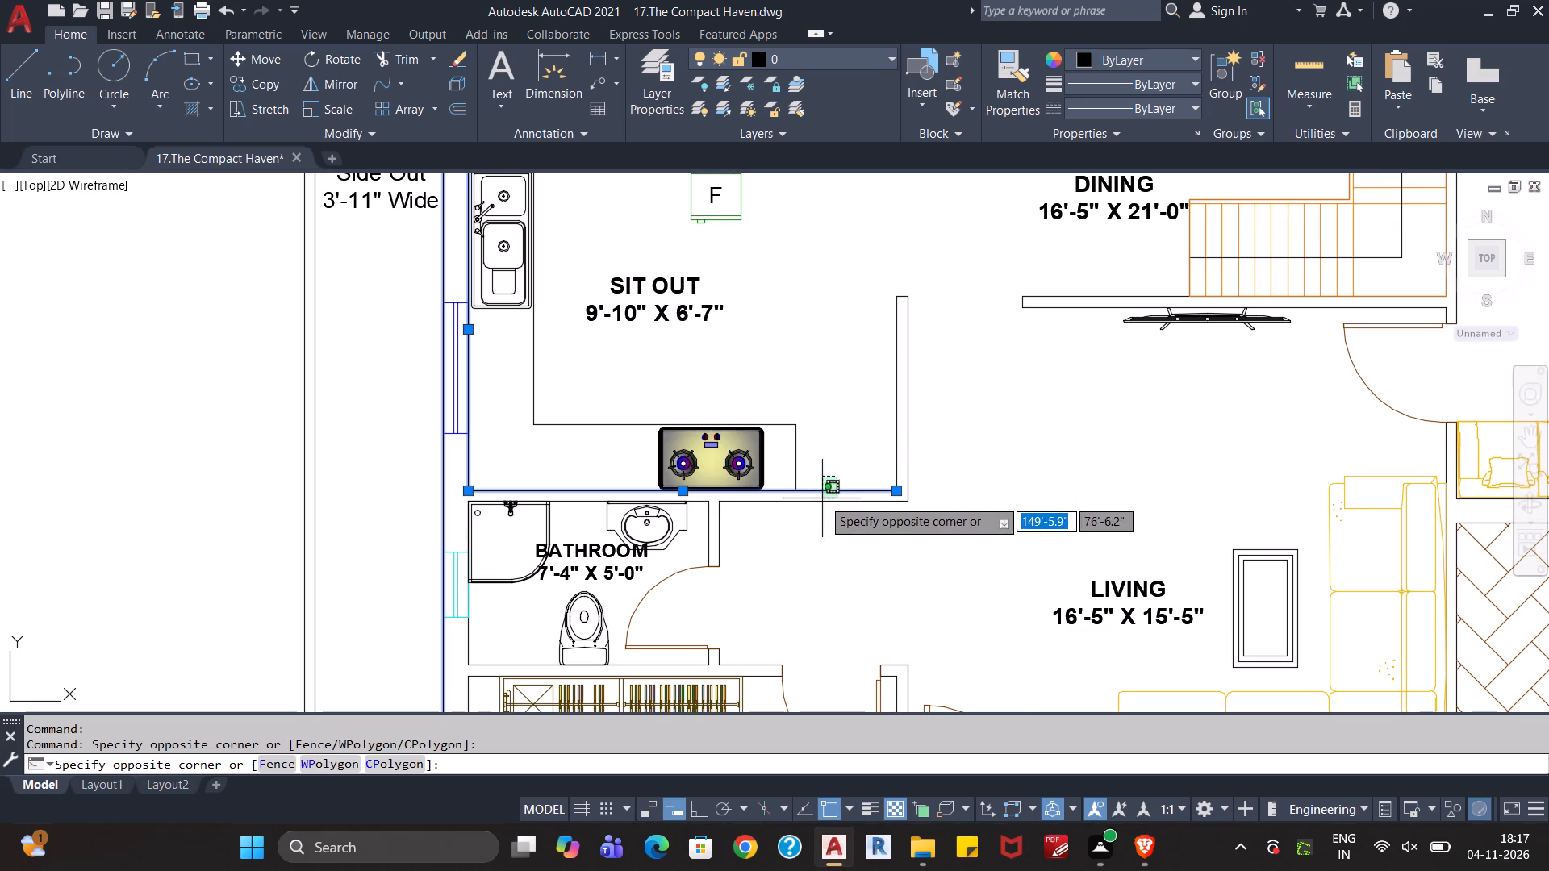
{"action": "left_click", "coordinate": [822, 498], "text": "shift"}
Add the outer wall's inner-face lines along the Bathroom and 13'-1" X 11'-6" Bedroom, including its garden-side face, to the selection.
{"action": "middle_click_drag", "start_coordinate": [811, 552], "coordinate": [837, 451]}
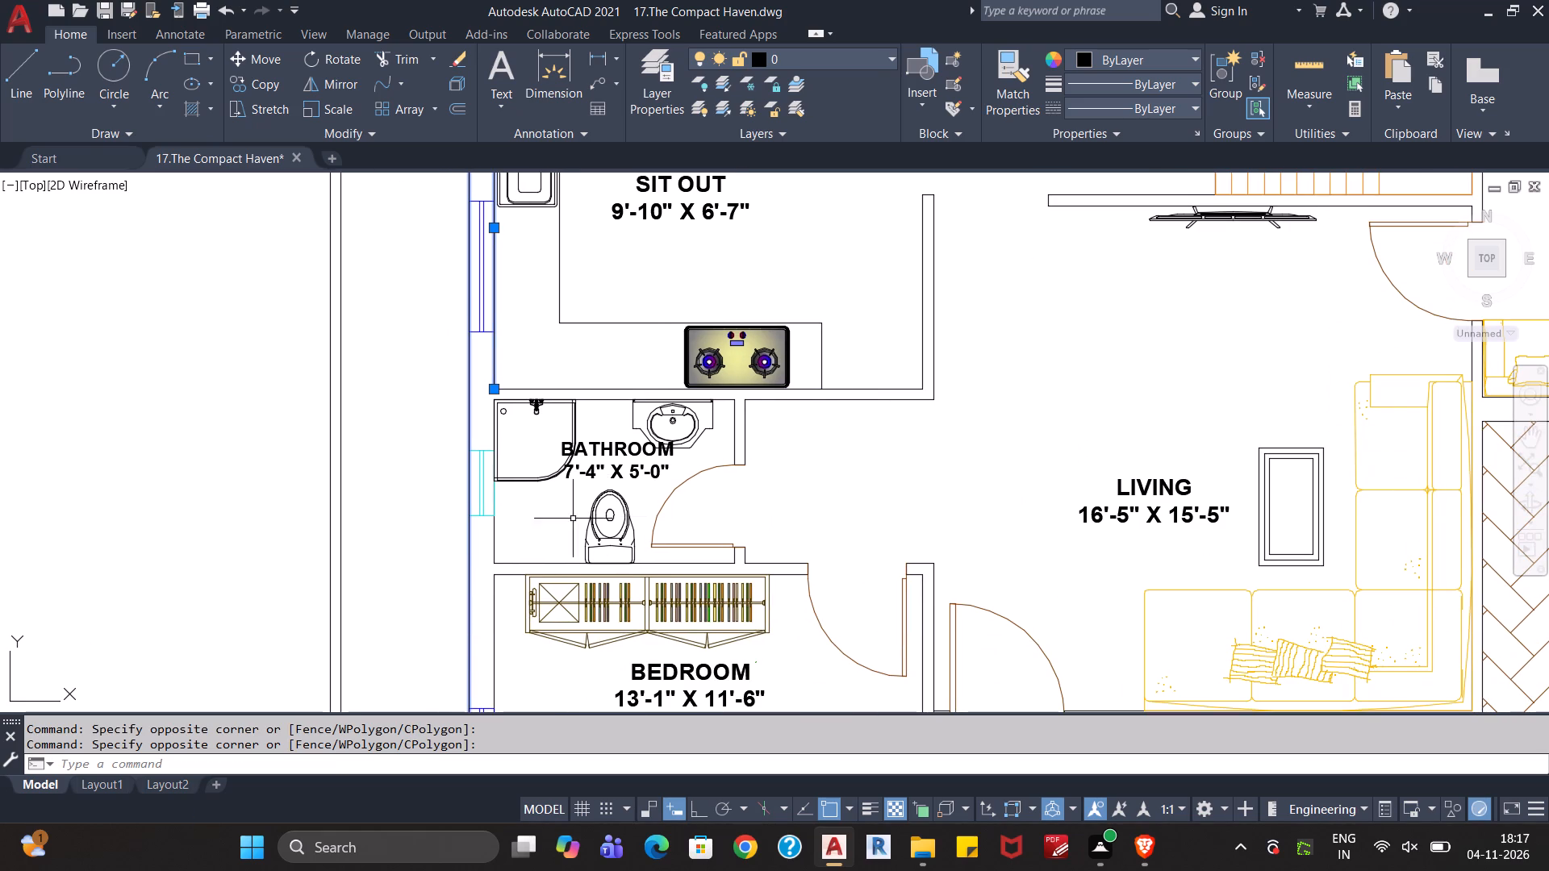
{"action": "left_click", "coordinate": [495, 544]}
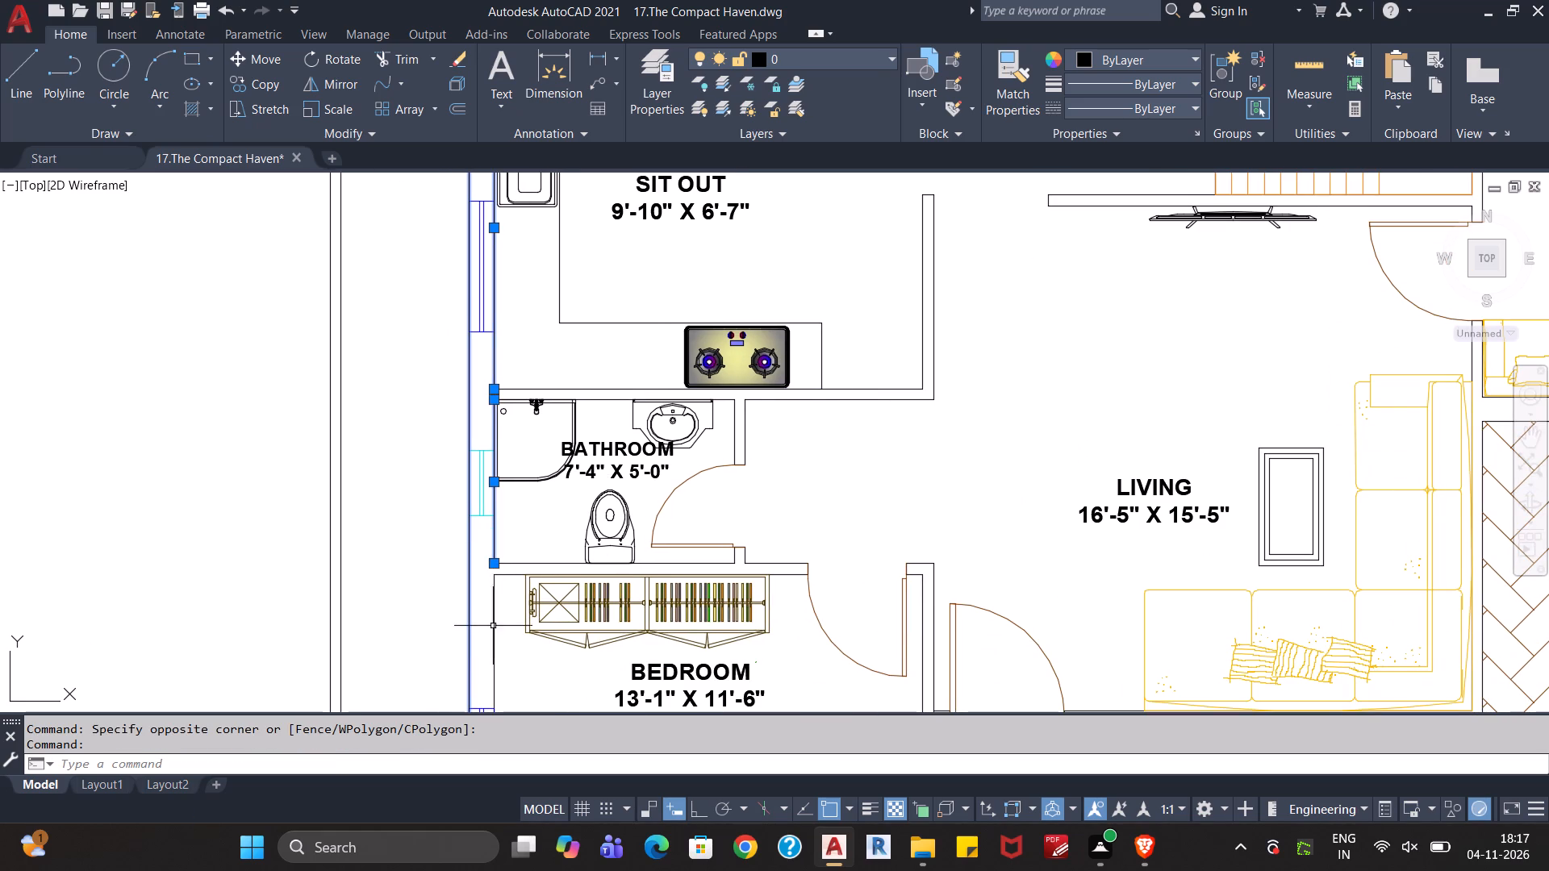
{"action": "left_click", "coordinate": [495, 629]}
{"action": "middle_click_drag", "start_coordinate": [516, 669], "coordinate": [555, 489]}
{"action": "scroll", "coordinate": [557, 584], "scroll_direction": "down", "scroll_amount": 1}
{"action": "middle_click_drag", "start_coordinate": [566, 627], "coordinate": [566, 502]}
{"action": "left_click", "coordinate": [564, 576]}
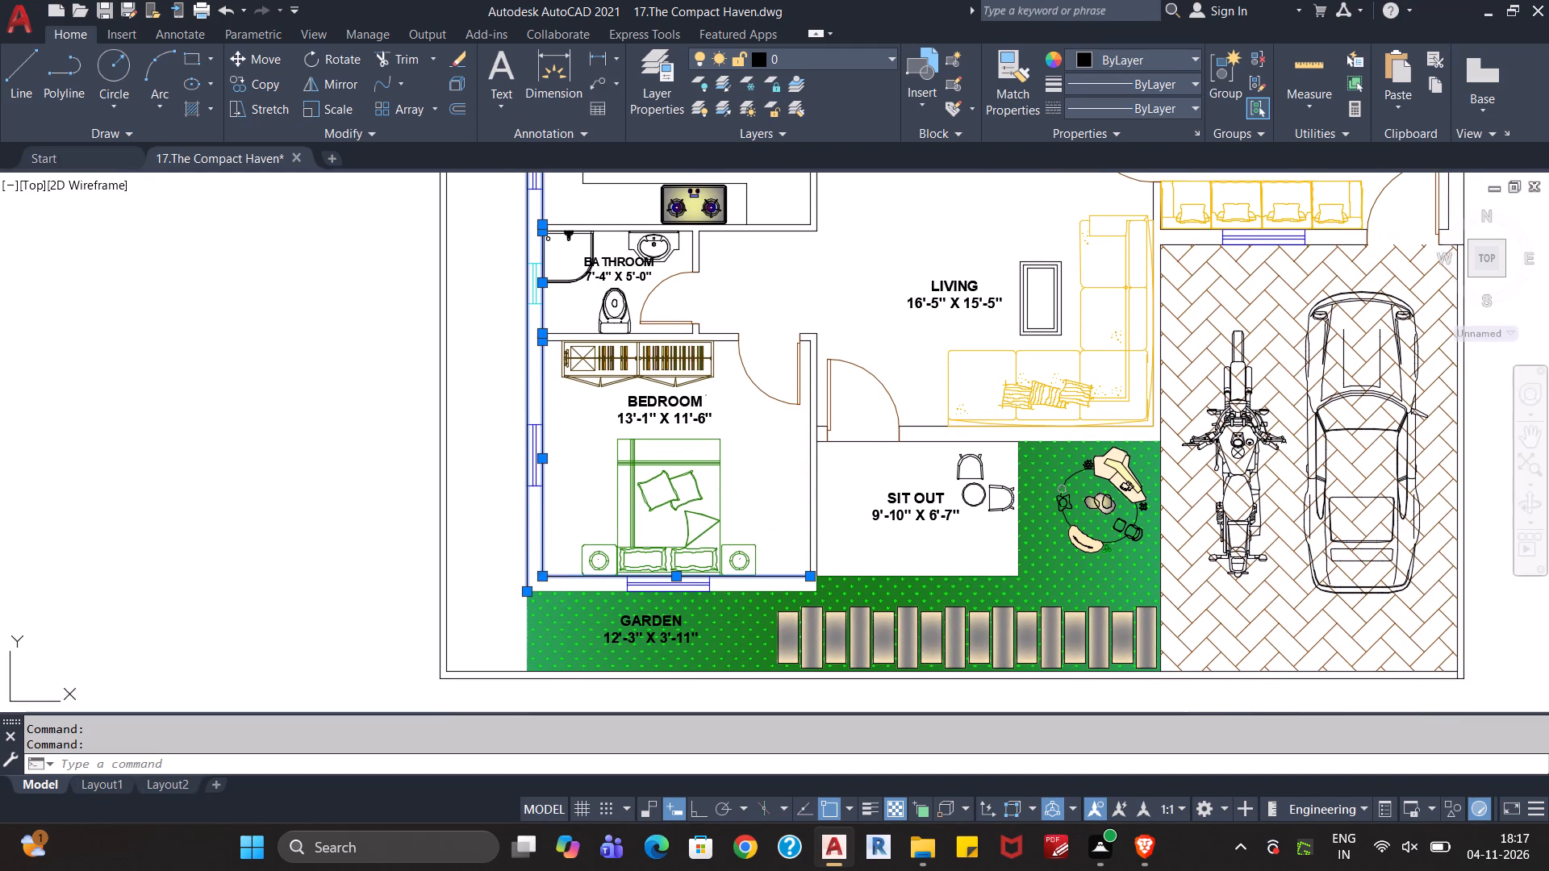
Add the 13'-1" X 11'-6" Bedroom's garden-side outer wall line to the selection, keeping the garden hatch out of it.
{"action": "left_click", "coordinate": [565, 595]}
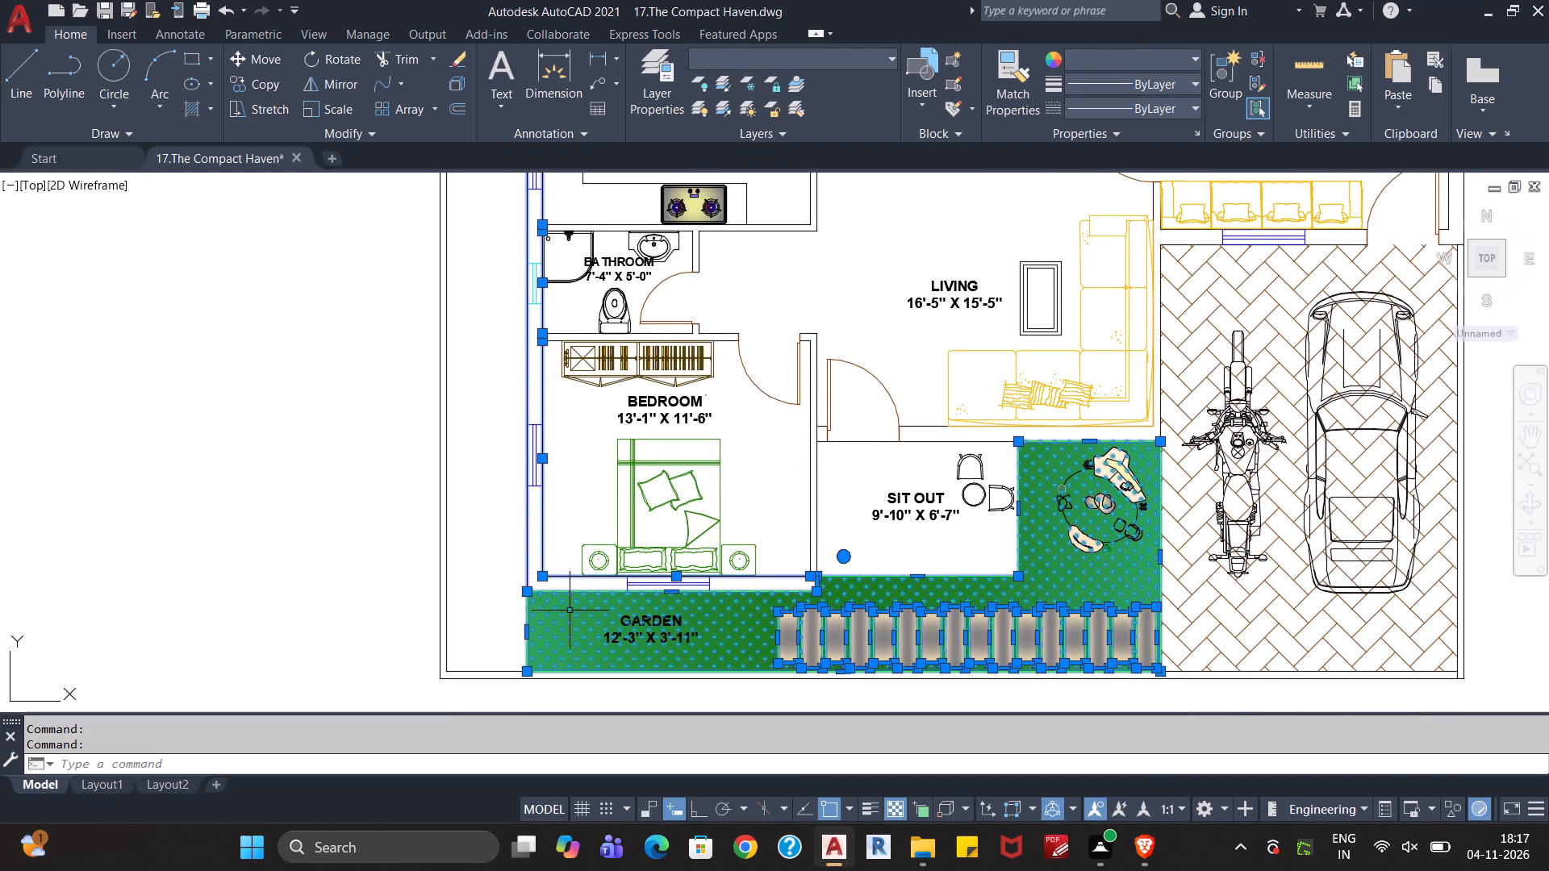
{"action": "left_click", "coordinate": [570, 631], "text": "shift"}
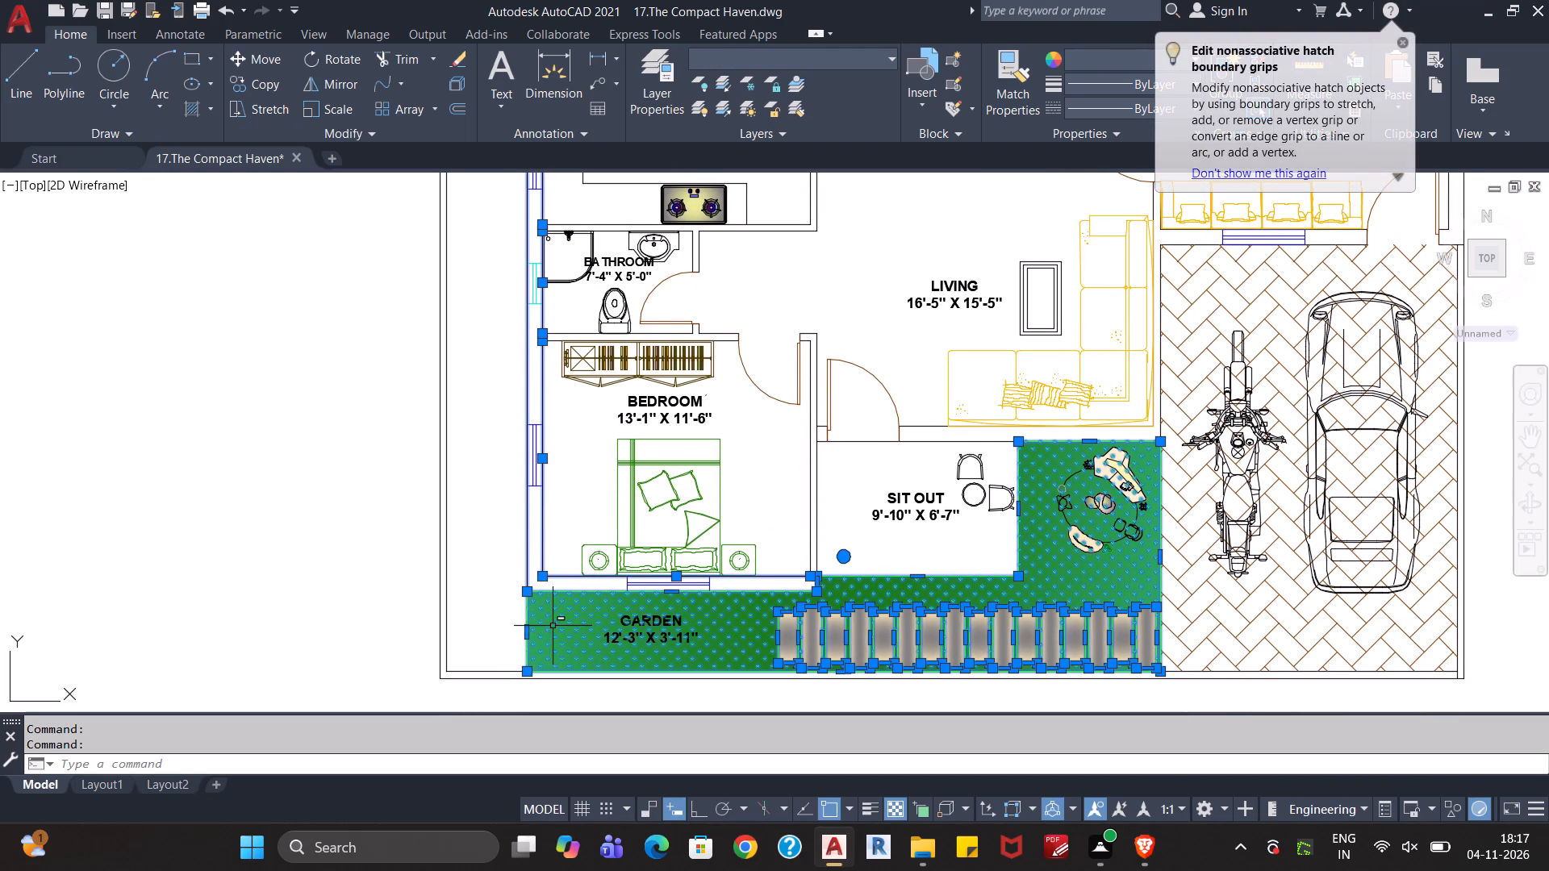
{"action": "left_click", "coordinate": [554, 626], "text": "shift"}
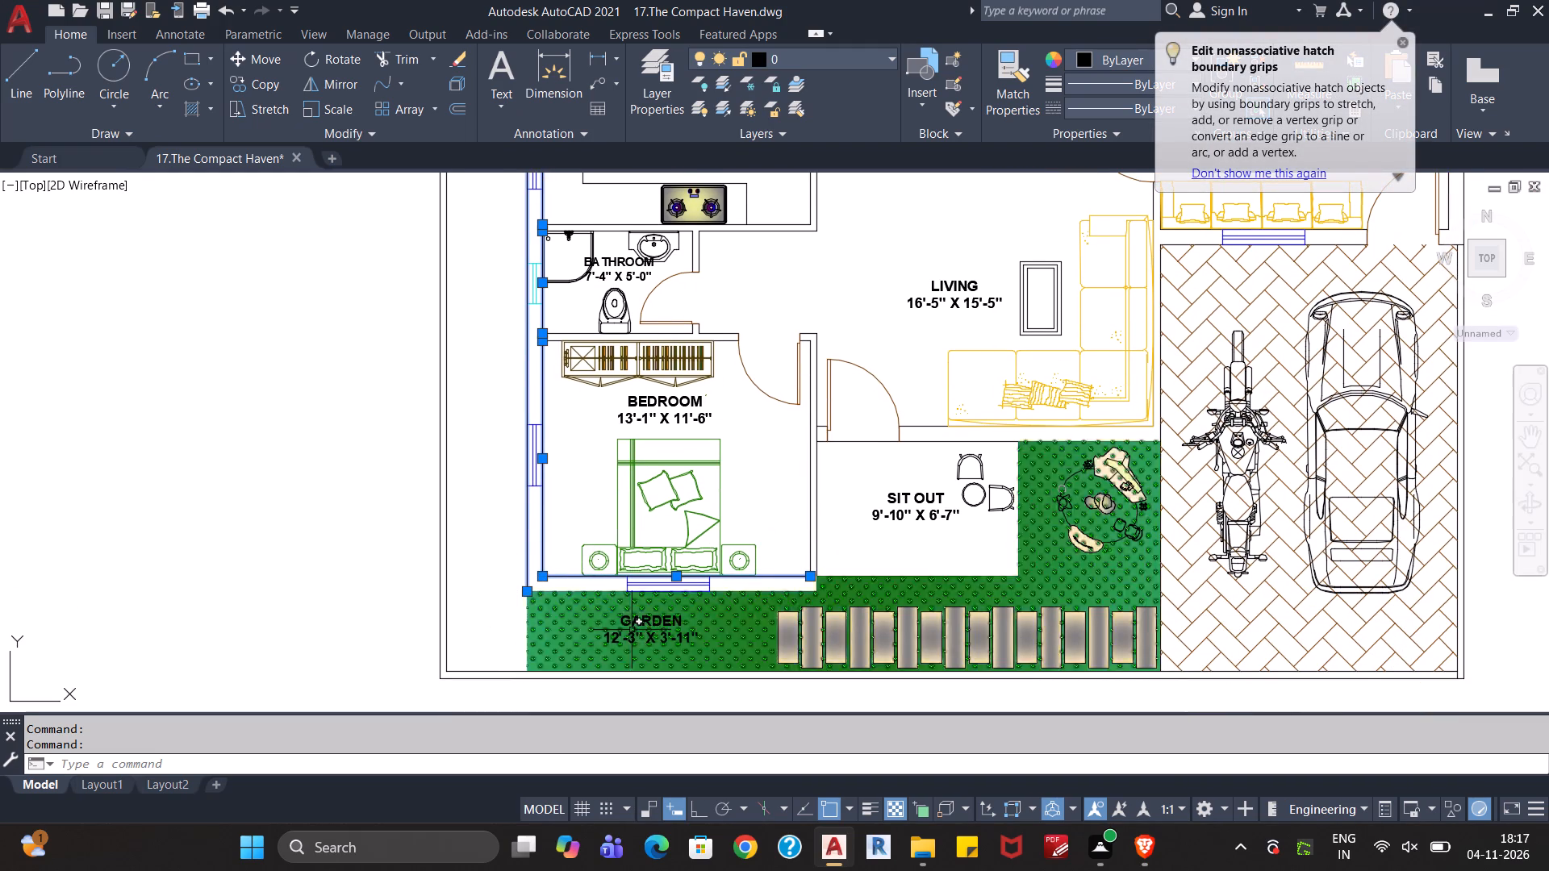
{"action": "left_click", "coordinate": [573, 562]}
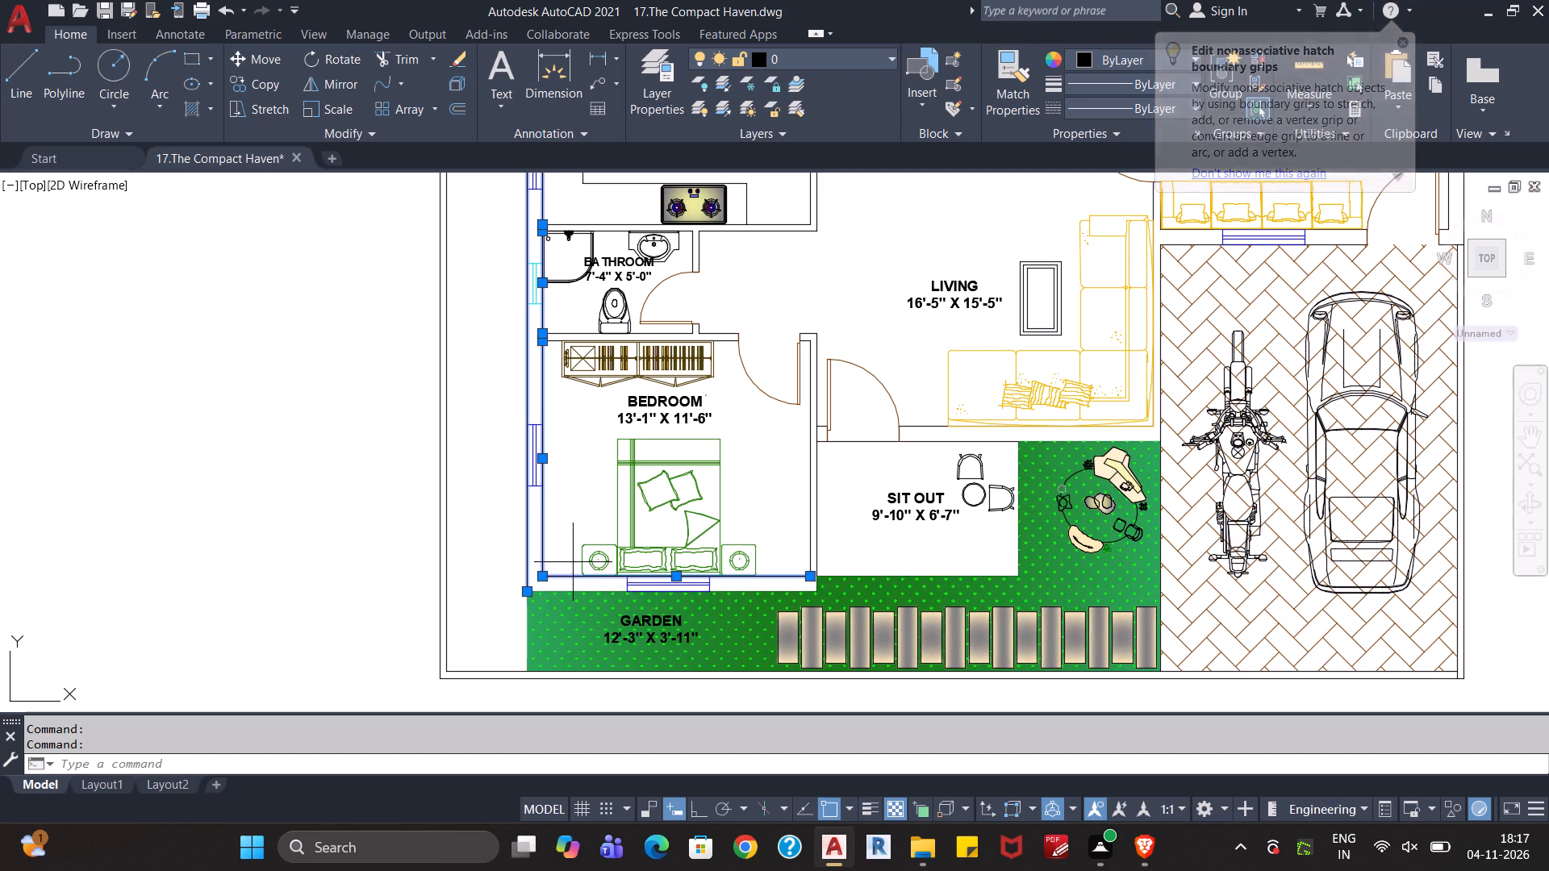
{"action": "left_click", "coordinate": [557, 611]}
{"action": "left_click", "coordinate": [562, 636], "text": "shift"}
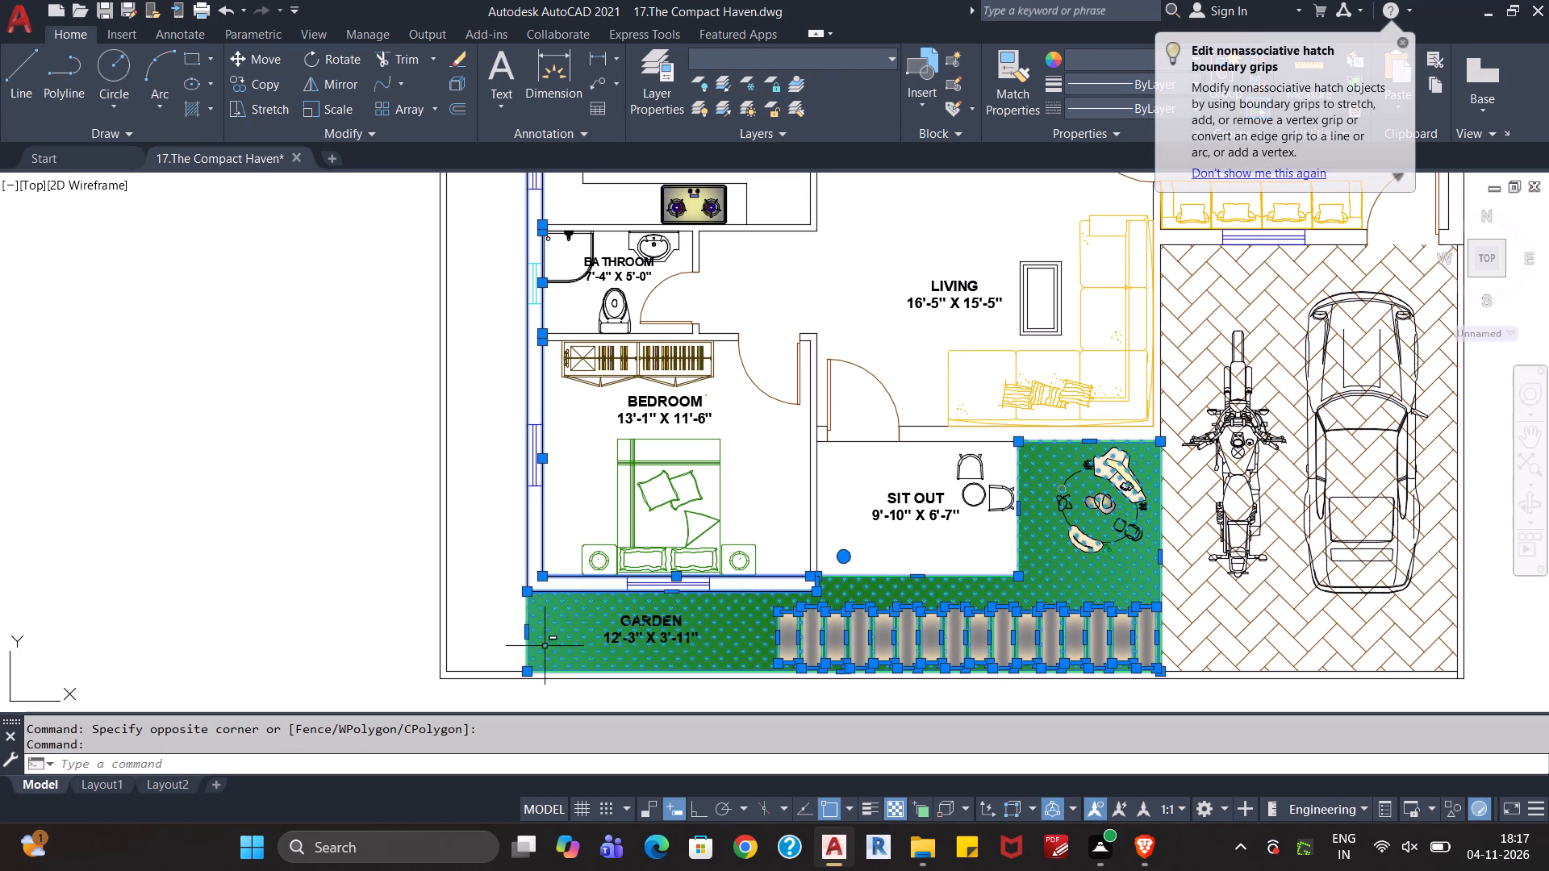
{"action": "left_click", "coordinate": [516, 652], "text": "shift"}
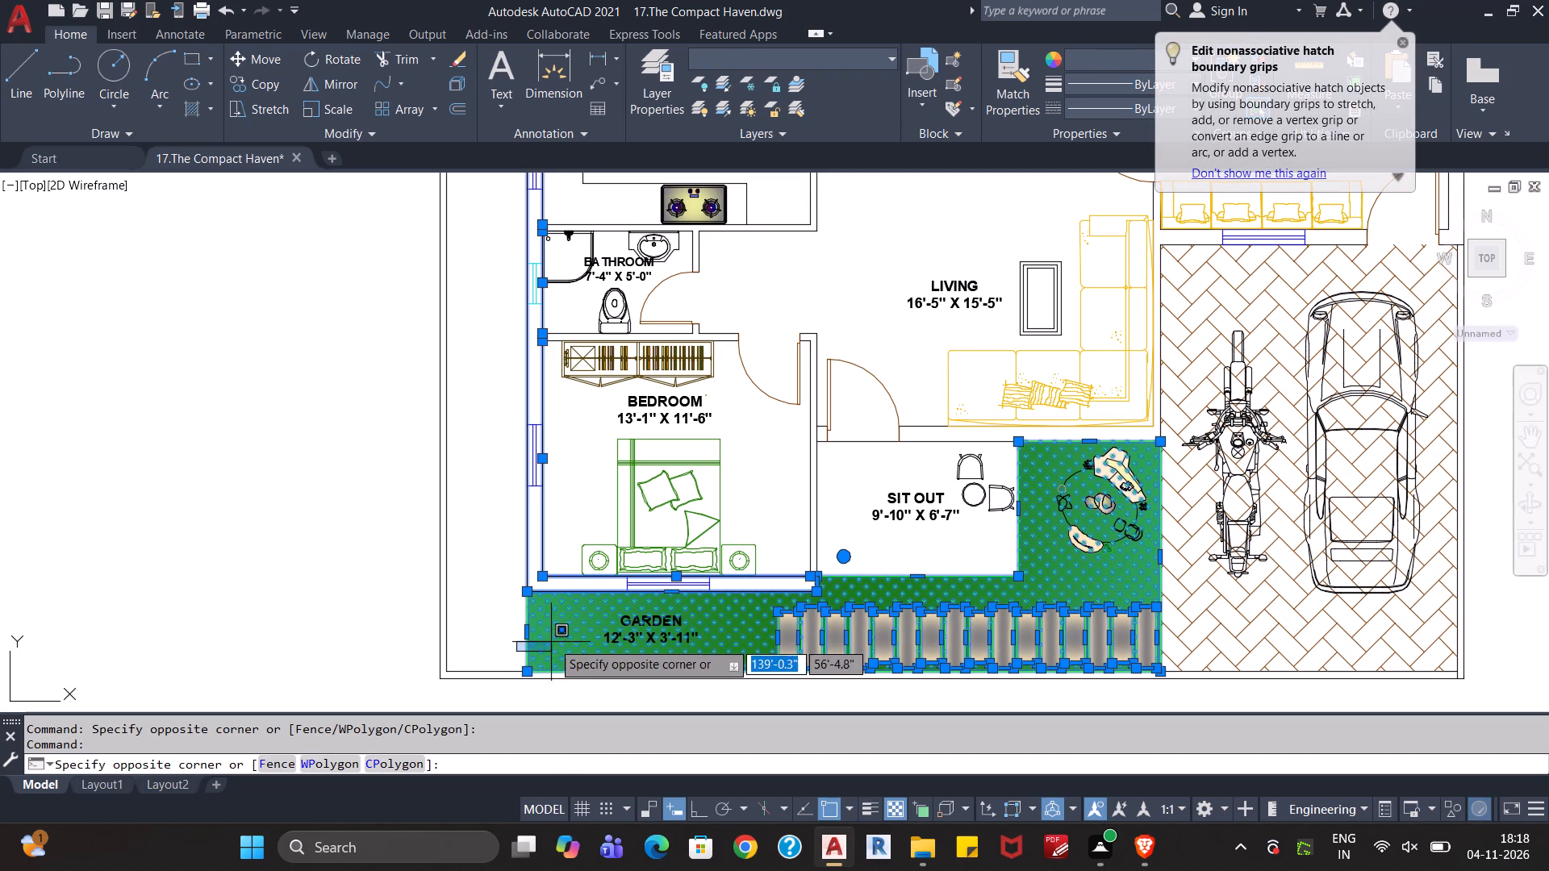
{"action": "left_click", "coordinate": [556, 637]}
{"action": "left_click", "coordinate": [560, 629], "text": "shift"}
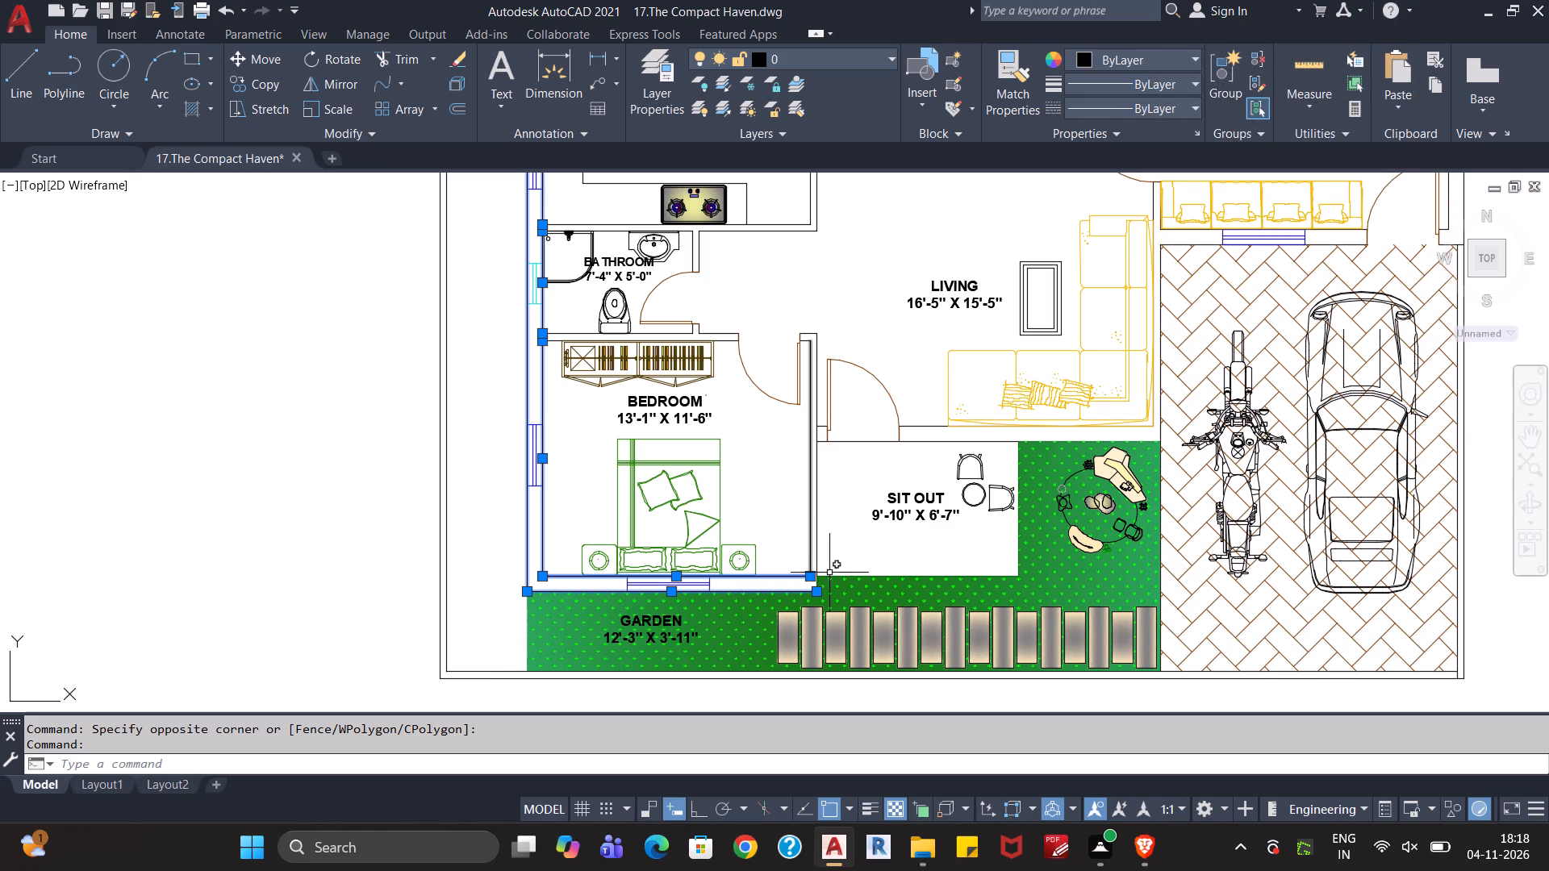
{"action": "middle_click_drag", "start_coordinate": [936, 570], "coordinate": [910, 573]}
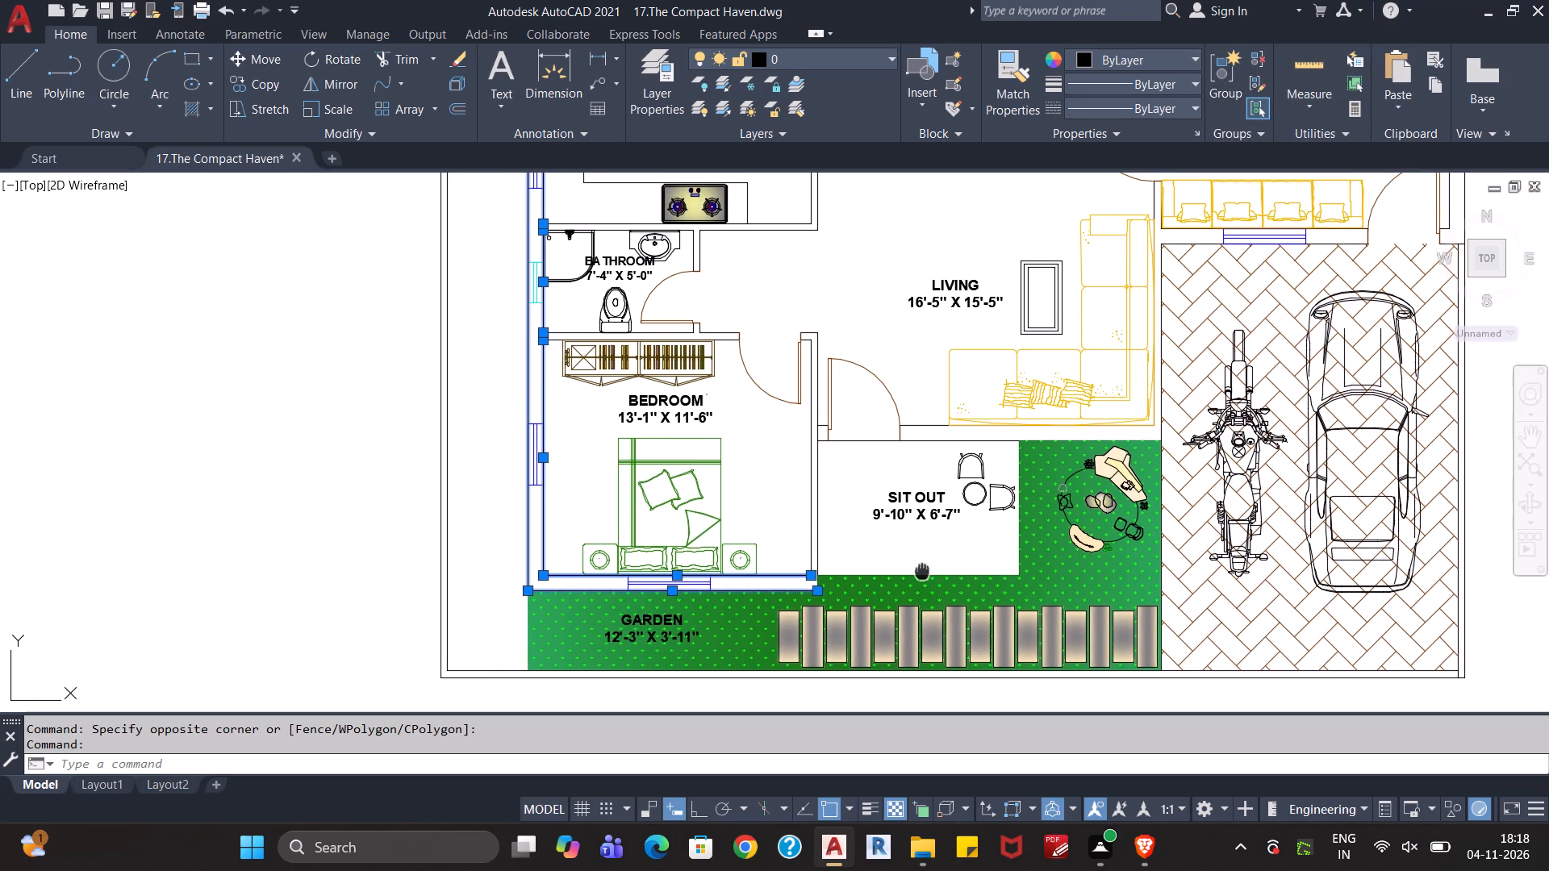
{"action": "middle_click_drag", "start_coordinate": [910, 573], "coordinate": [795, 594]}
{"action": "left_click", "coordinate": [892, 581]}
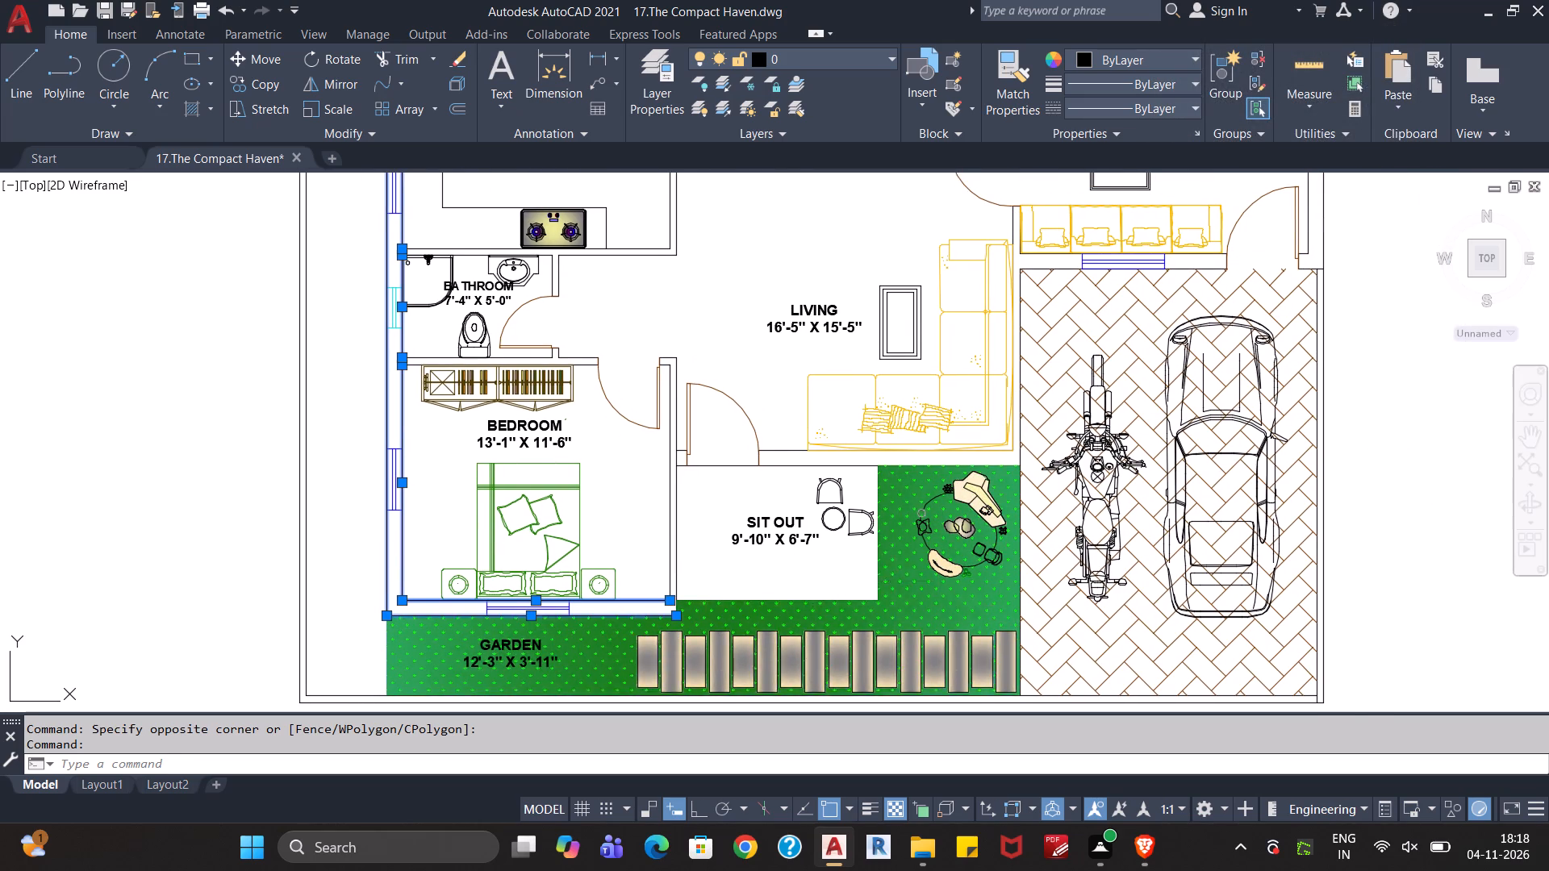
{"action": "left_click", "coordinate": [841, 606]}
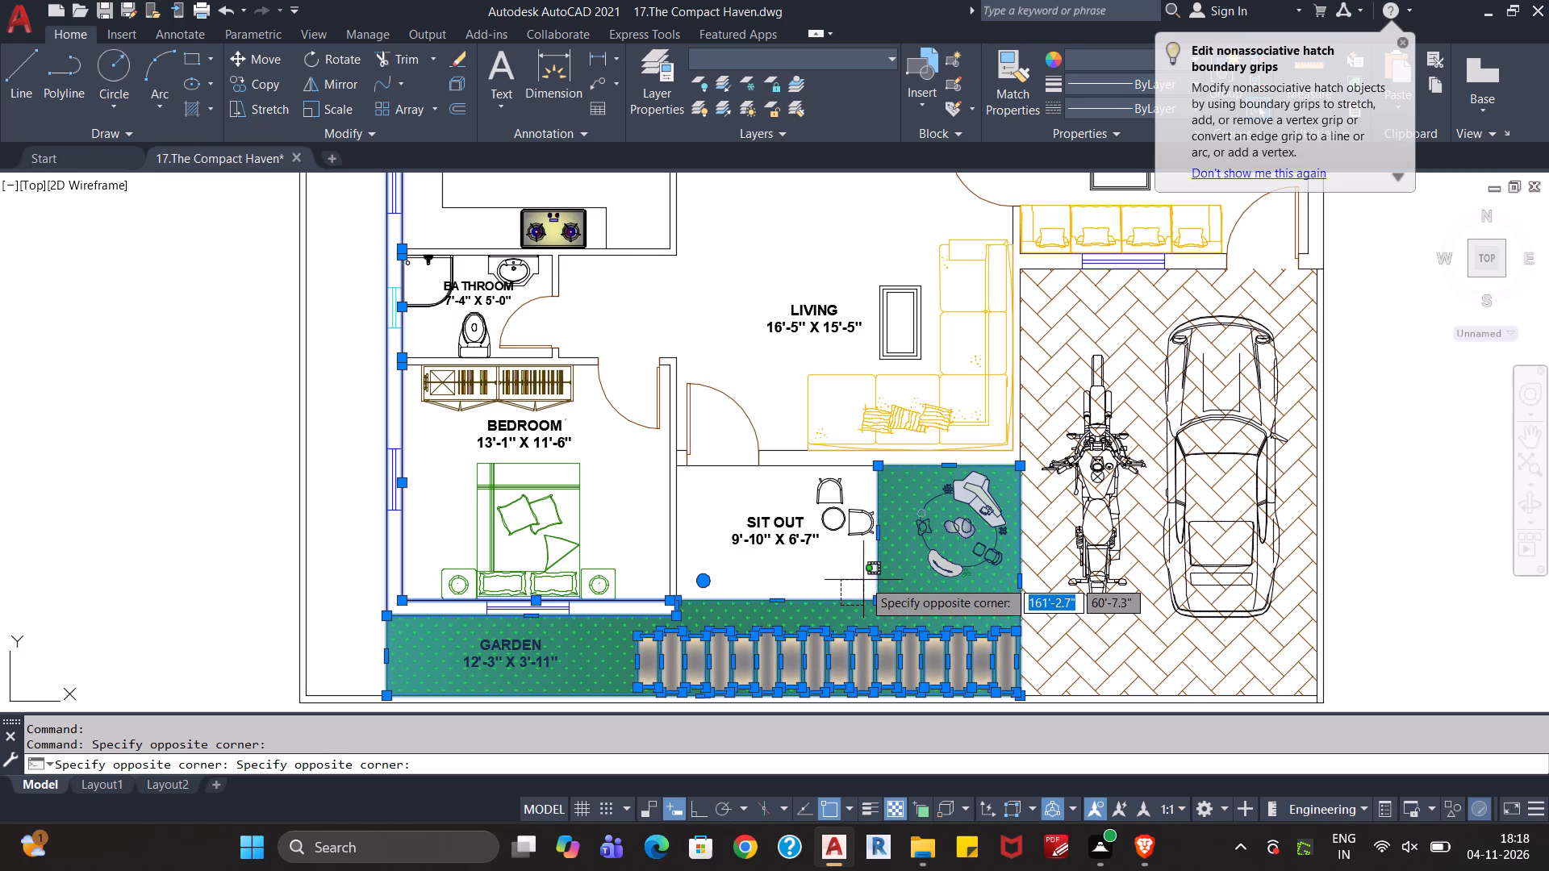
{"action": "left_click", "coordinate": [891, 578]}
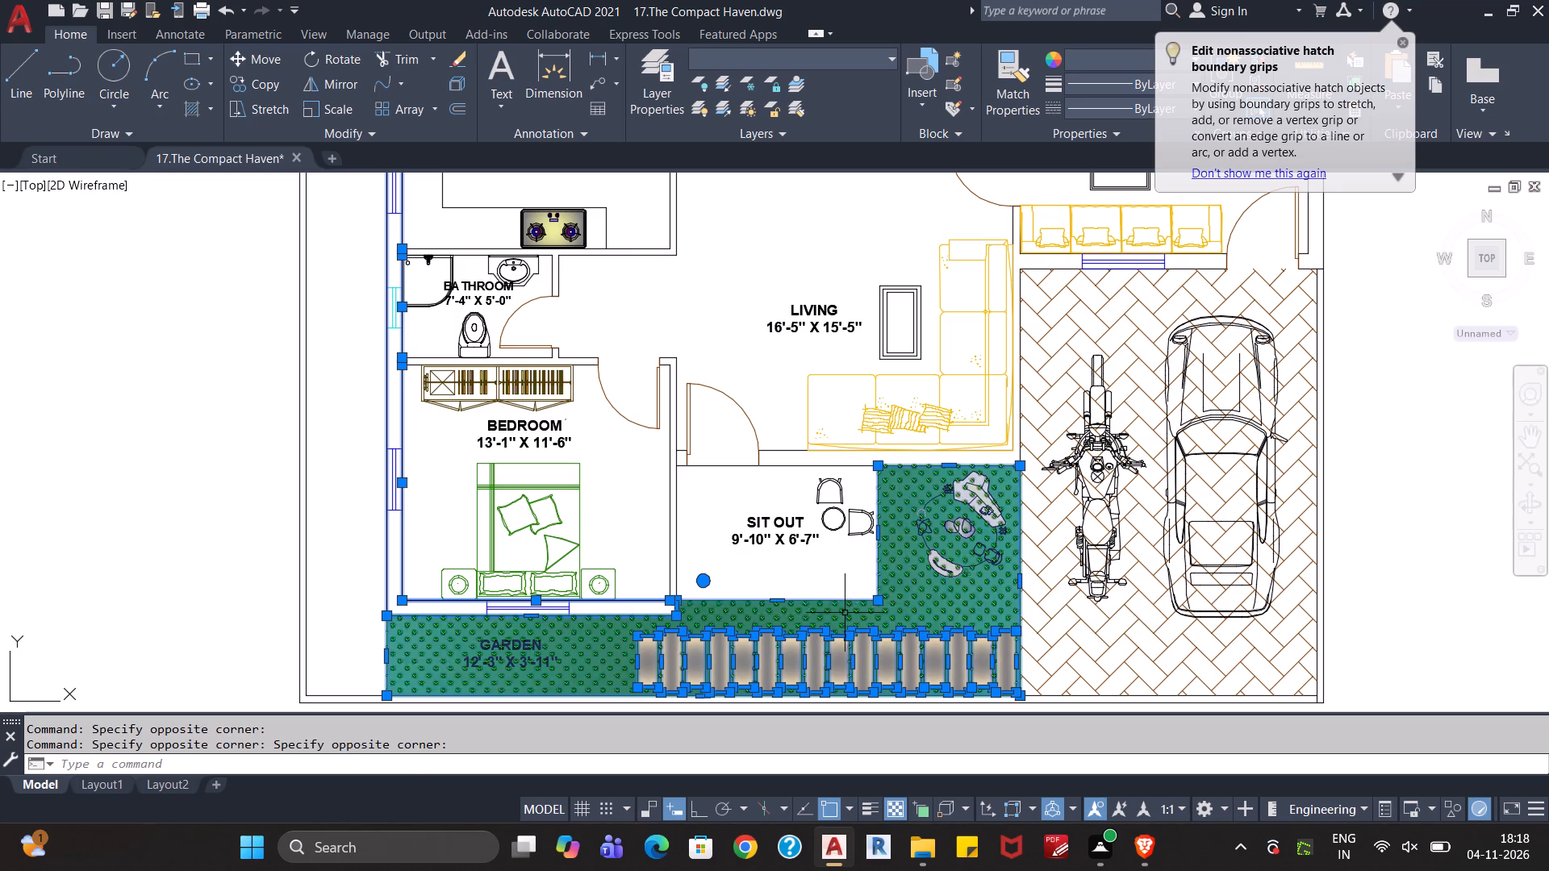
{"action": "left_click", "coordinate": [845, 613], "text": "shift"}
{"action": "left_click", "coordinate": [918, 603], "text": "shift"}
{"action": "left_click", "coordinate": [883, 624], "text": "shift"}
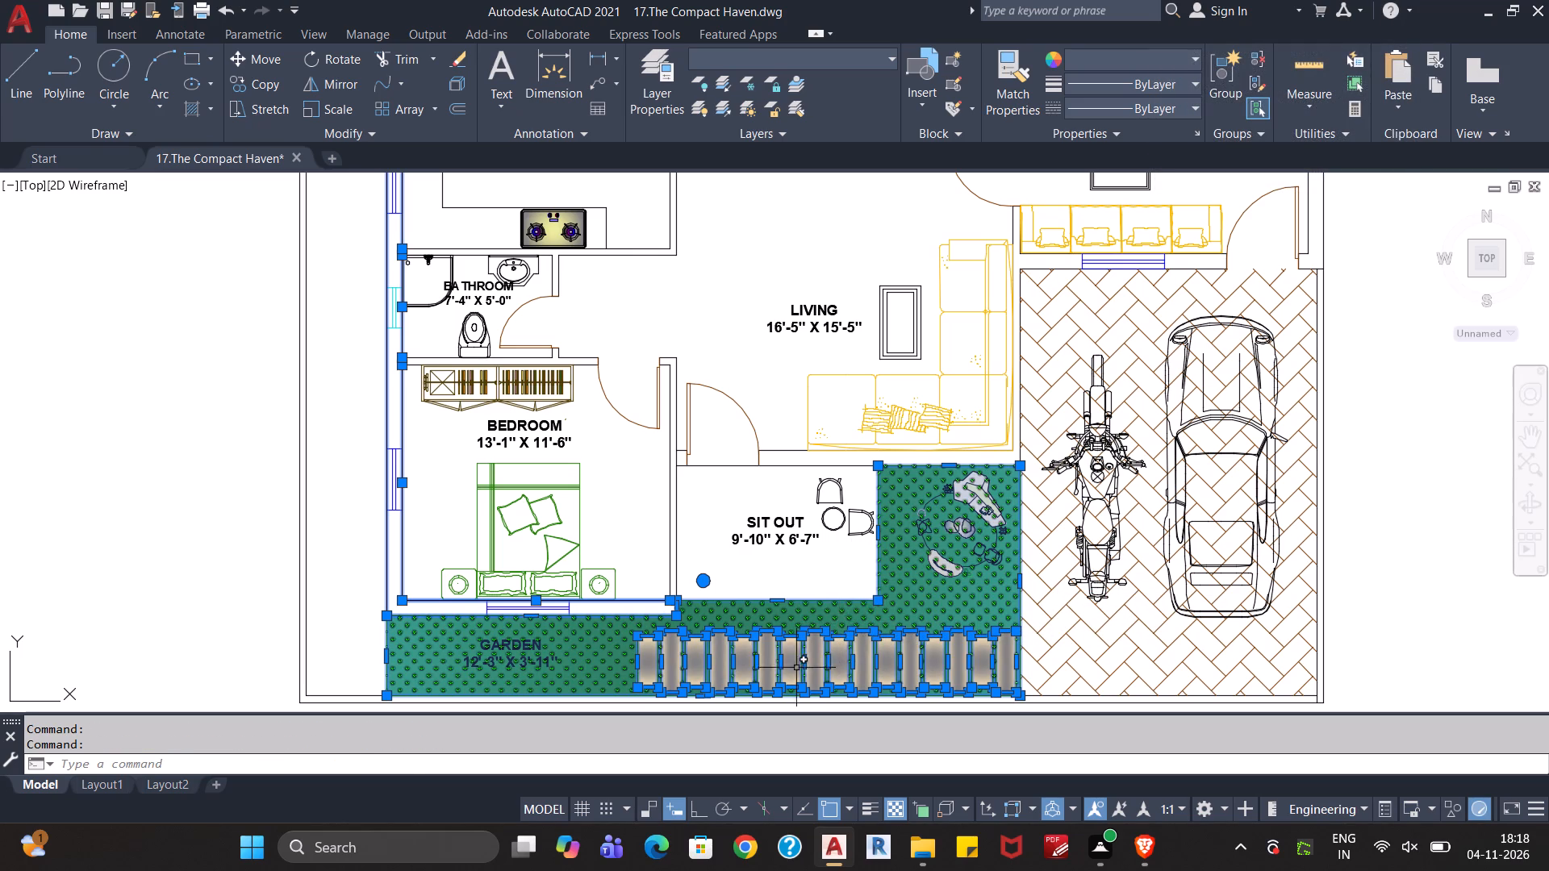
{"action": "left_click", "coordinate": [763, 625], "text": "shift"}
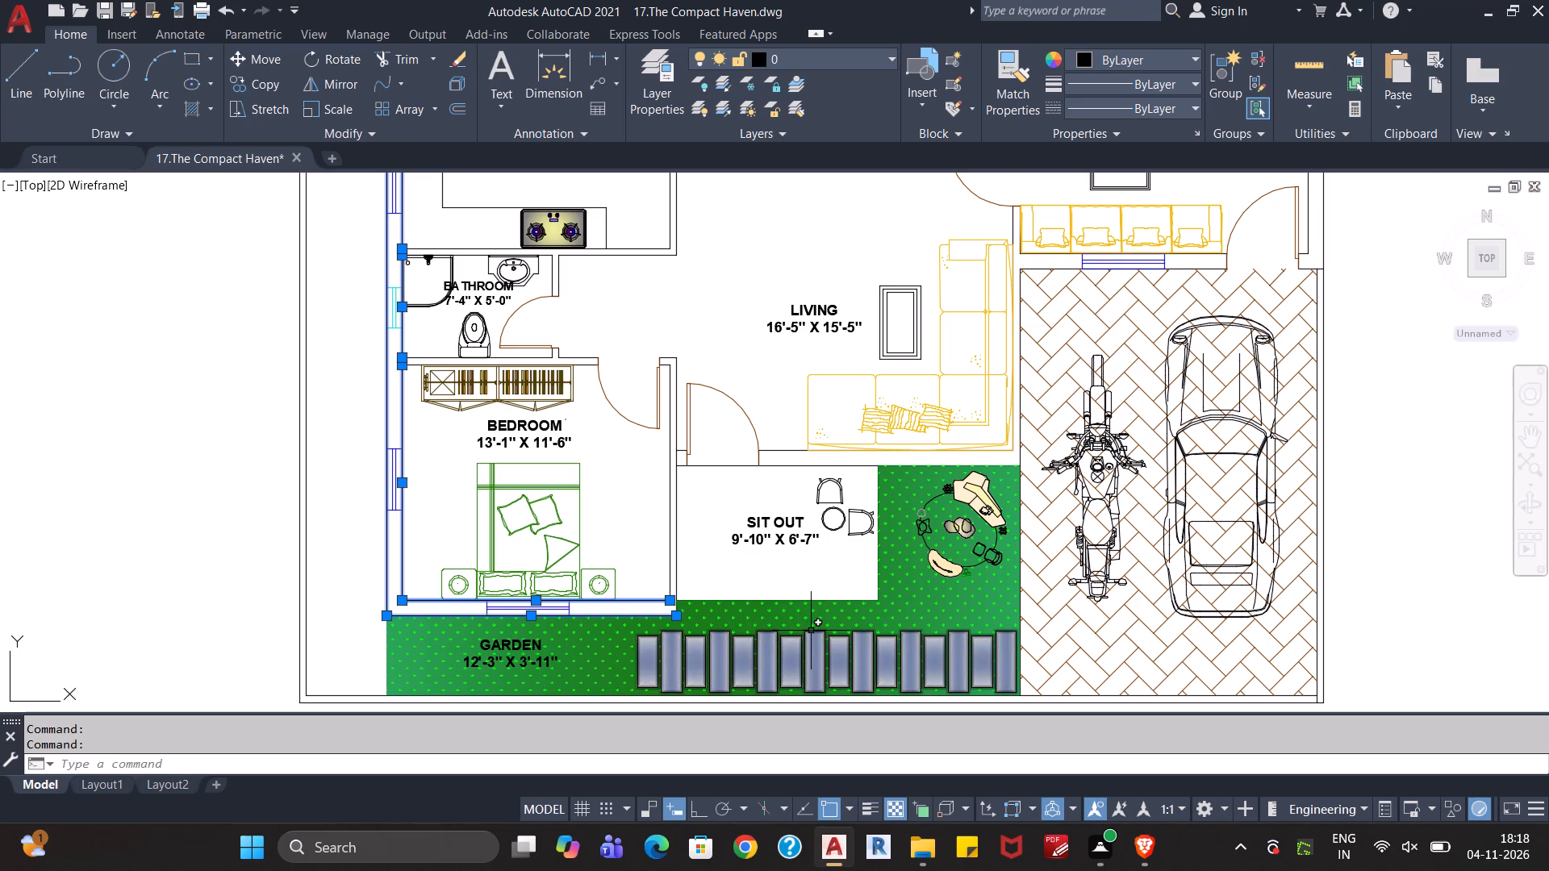
Add both faces and the door-opening end lines of the wall between Living and the garden-side Sit Out, excluding the door.
{"action": "left_click", "coordinate": [724, 468]}
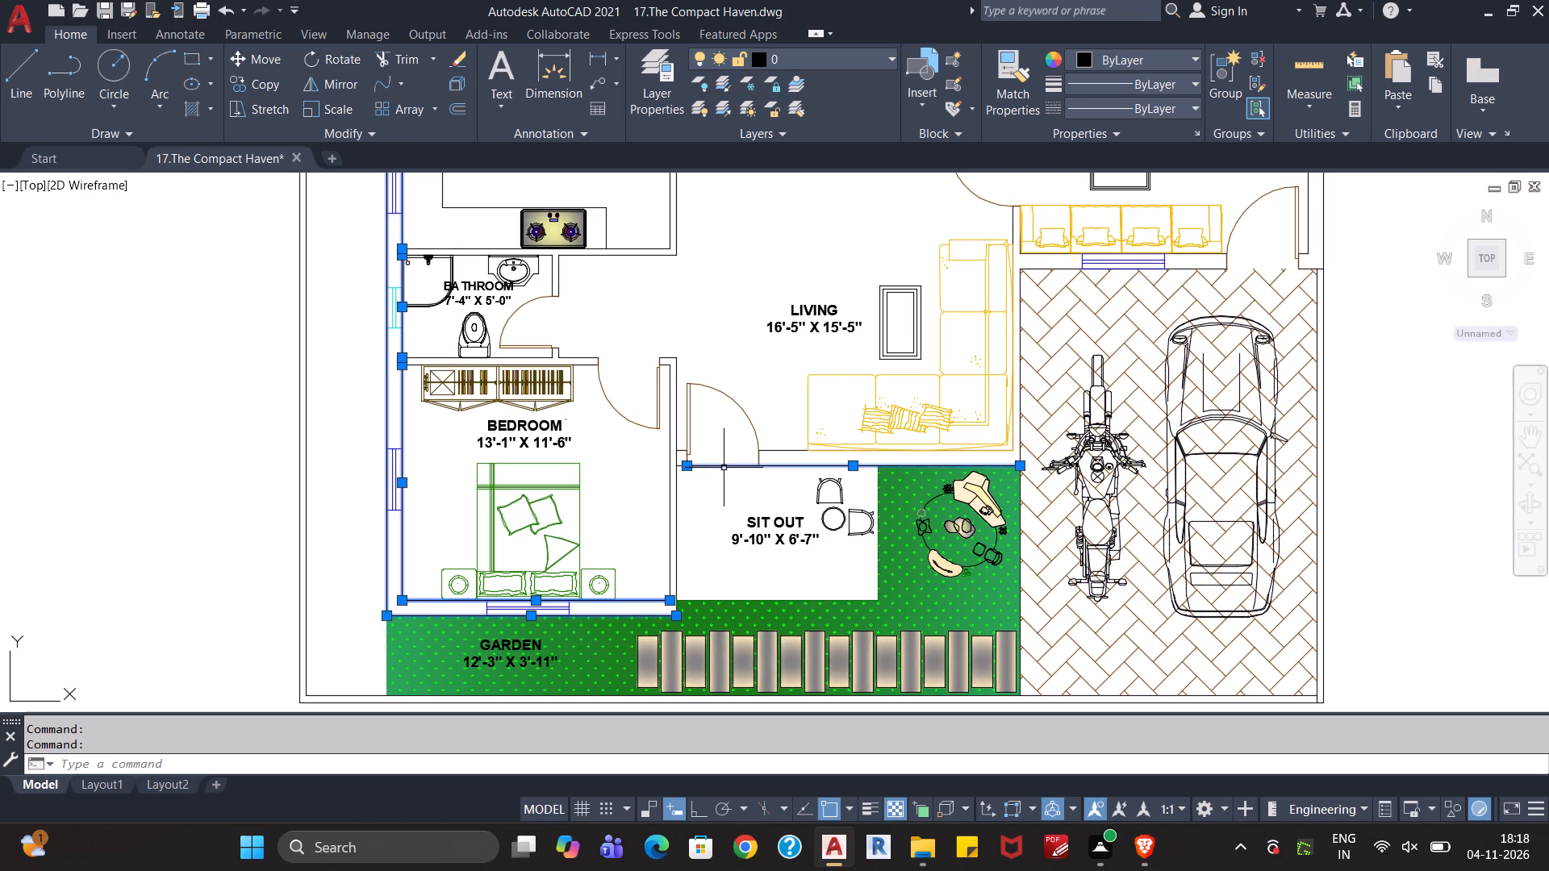
{"action": "scroll", "coordinate": [690, 478], "scroll_direction": "up", "scroll_amount": 2}
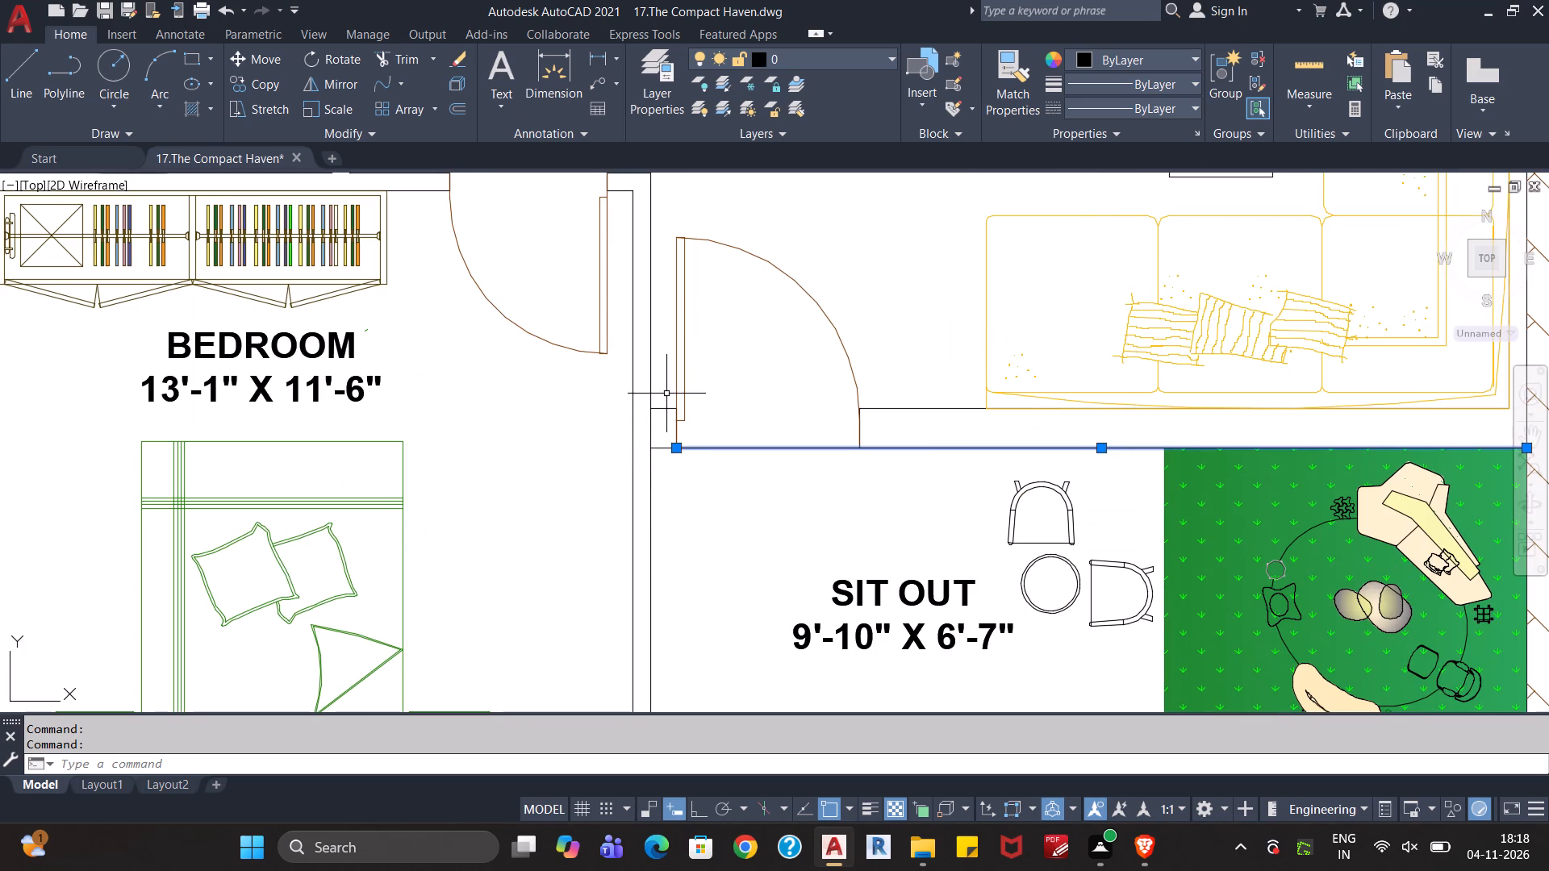
{"action": "left_click", "coordinate": [887, 318]}
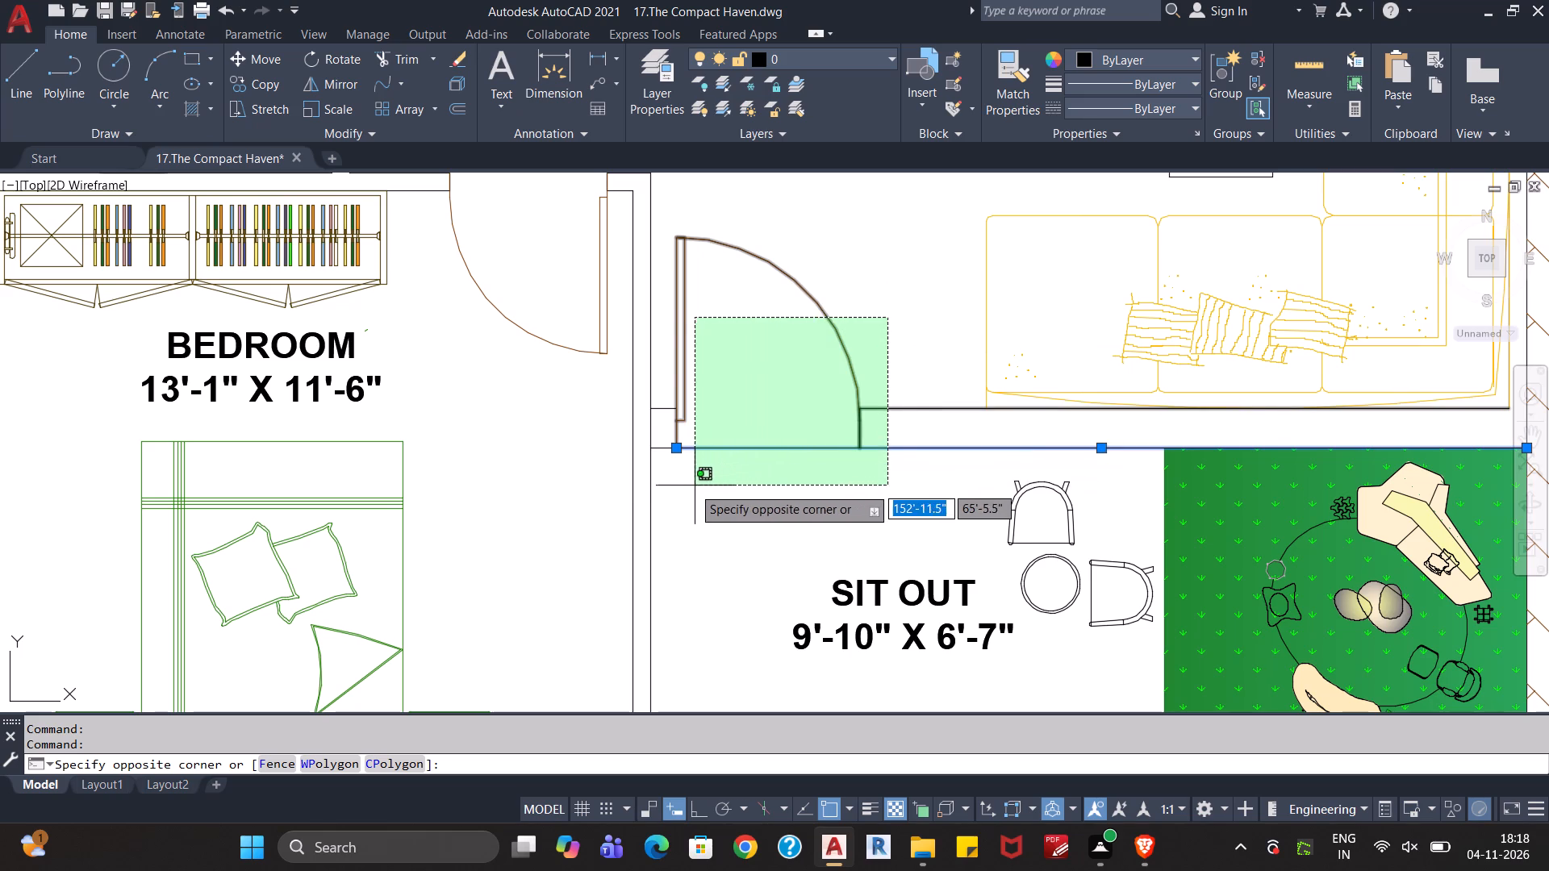
{"action": "left_click", "coordinate": [664, 491]}
{"action": "left_click", "coordinate": [847, 265], "text": "shift"}
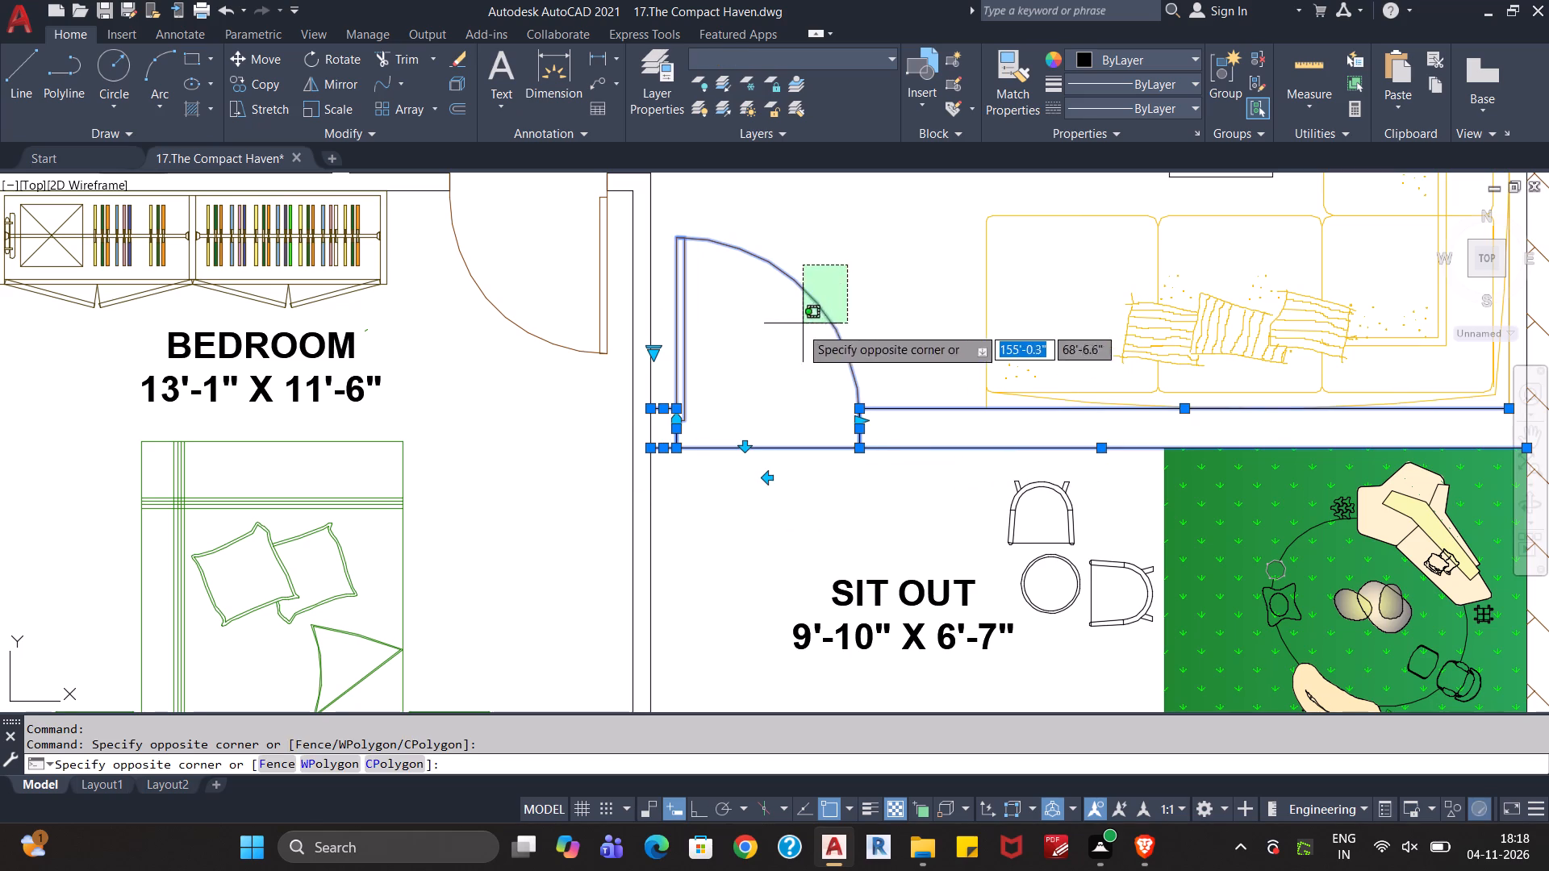
{"action": "left_click", "coordinate": [796, 335], "text": "shift"}
{"action": "middle_click_drag", "start_coordinate": [769, 368], "coordinate": [758, 384]}
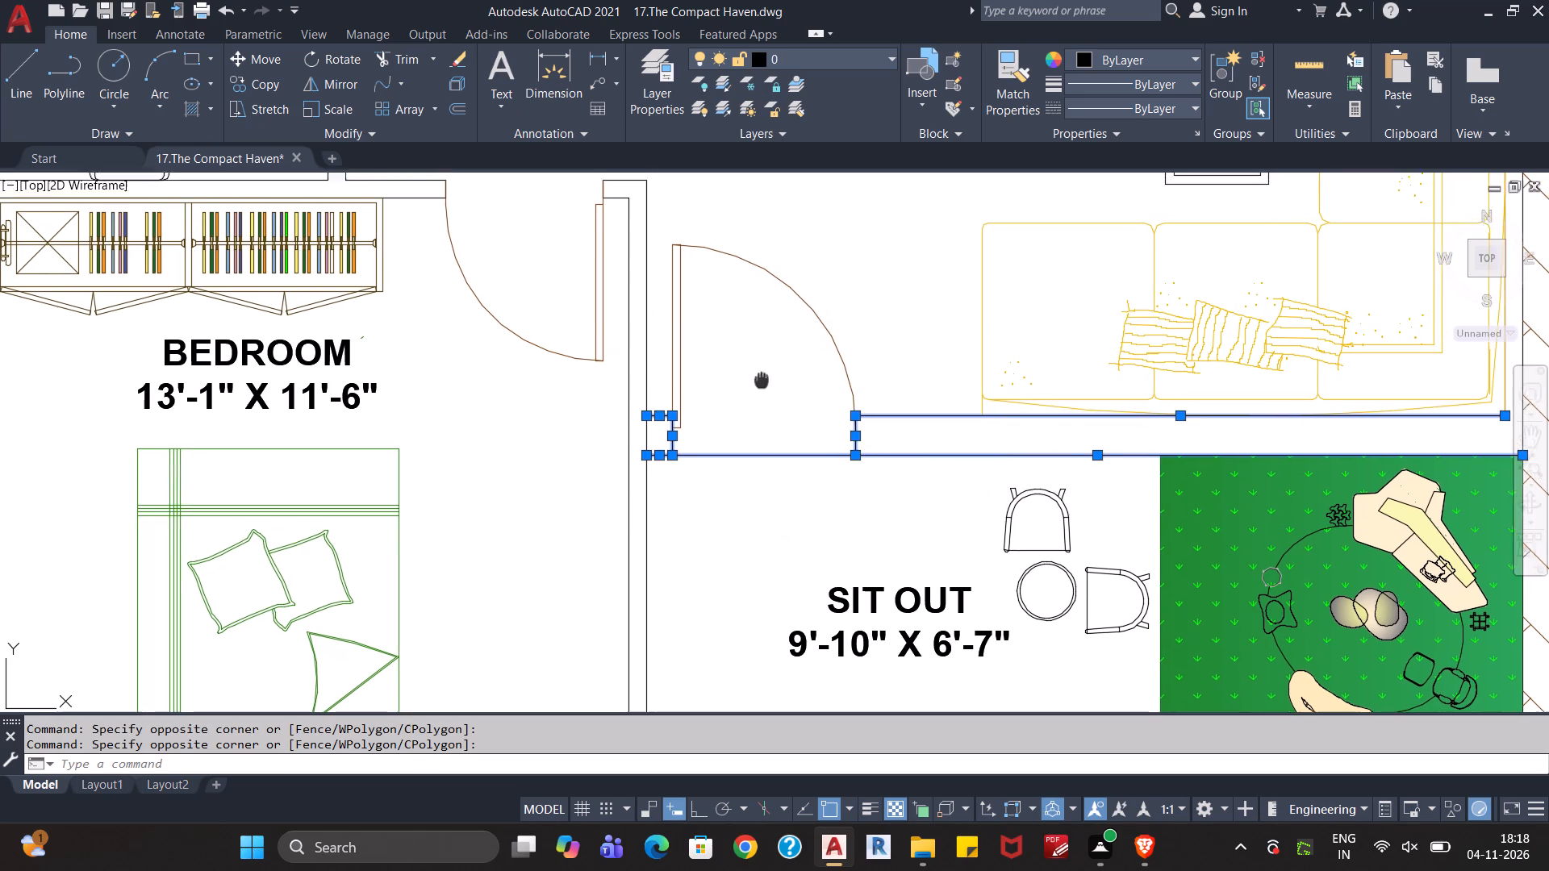
{"action": "middle_click_drag", "start_coordinate": [758, 384], "coordinate": [656, 460]}
{"action": "scroll", "coordinate": [794, 373], "scroll_direction": "down", "scroll_amount": 2}
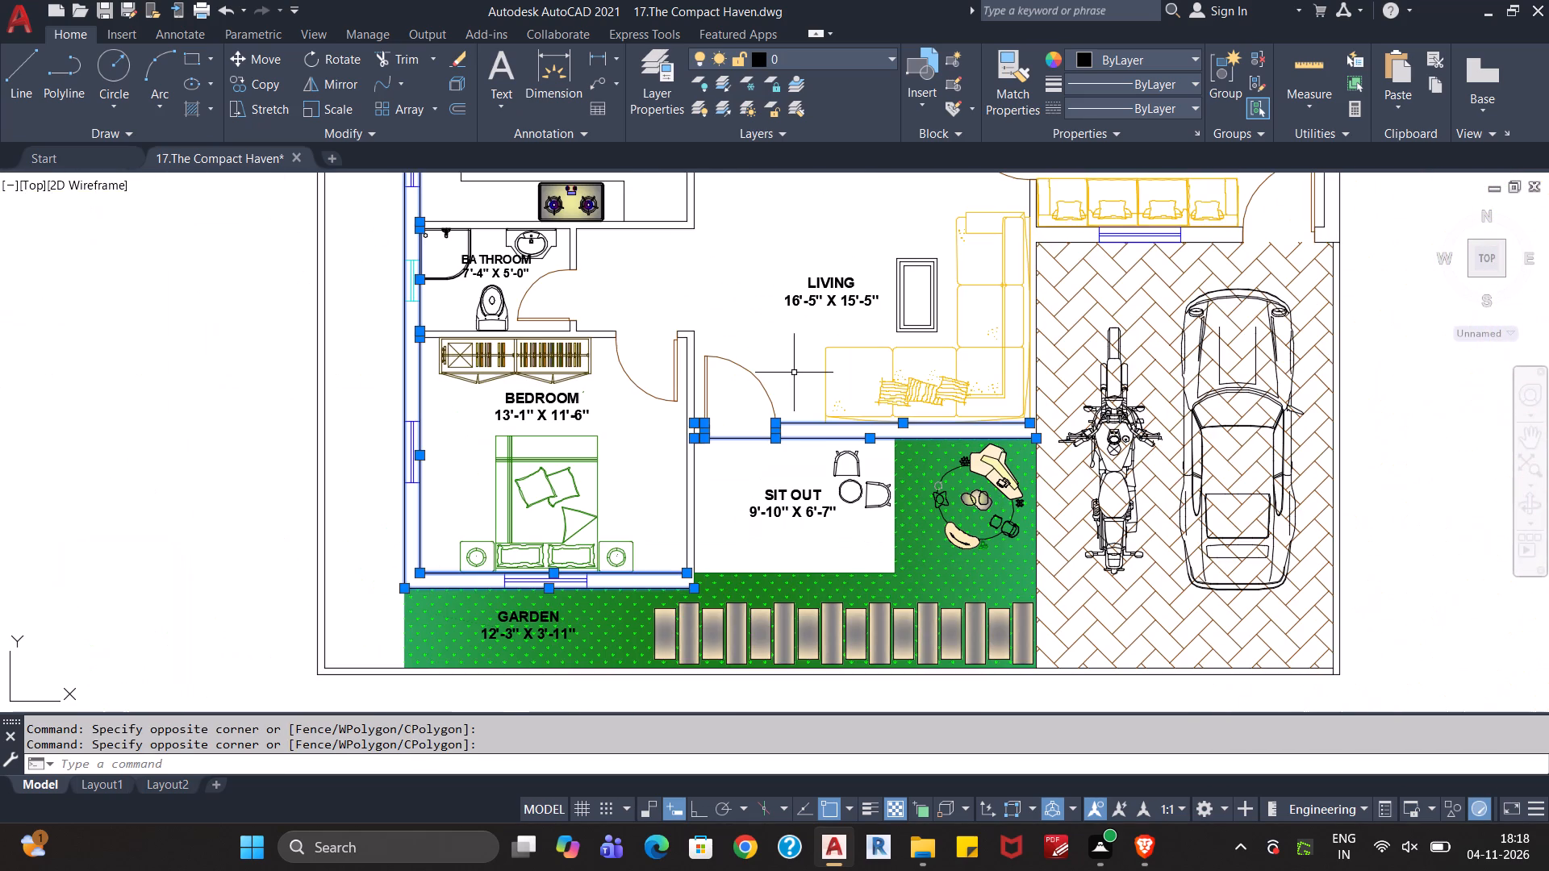
Add both faces and the door-side end line of the windowed wall between the office seating area and the parking.
{"action": "middle_click_drag", "start_coordinate": [1413, 472], "coordinate": [1294, 623]}
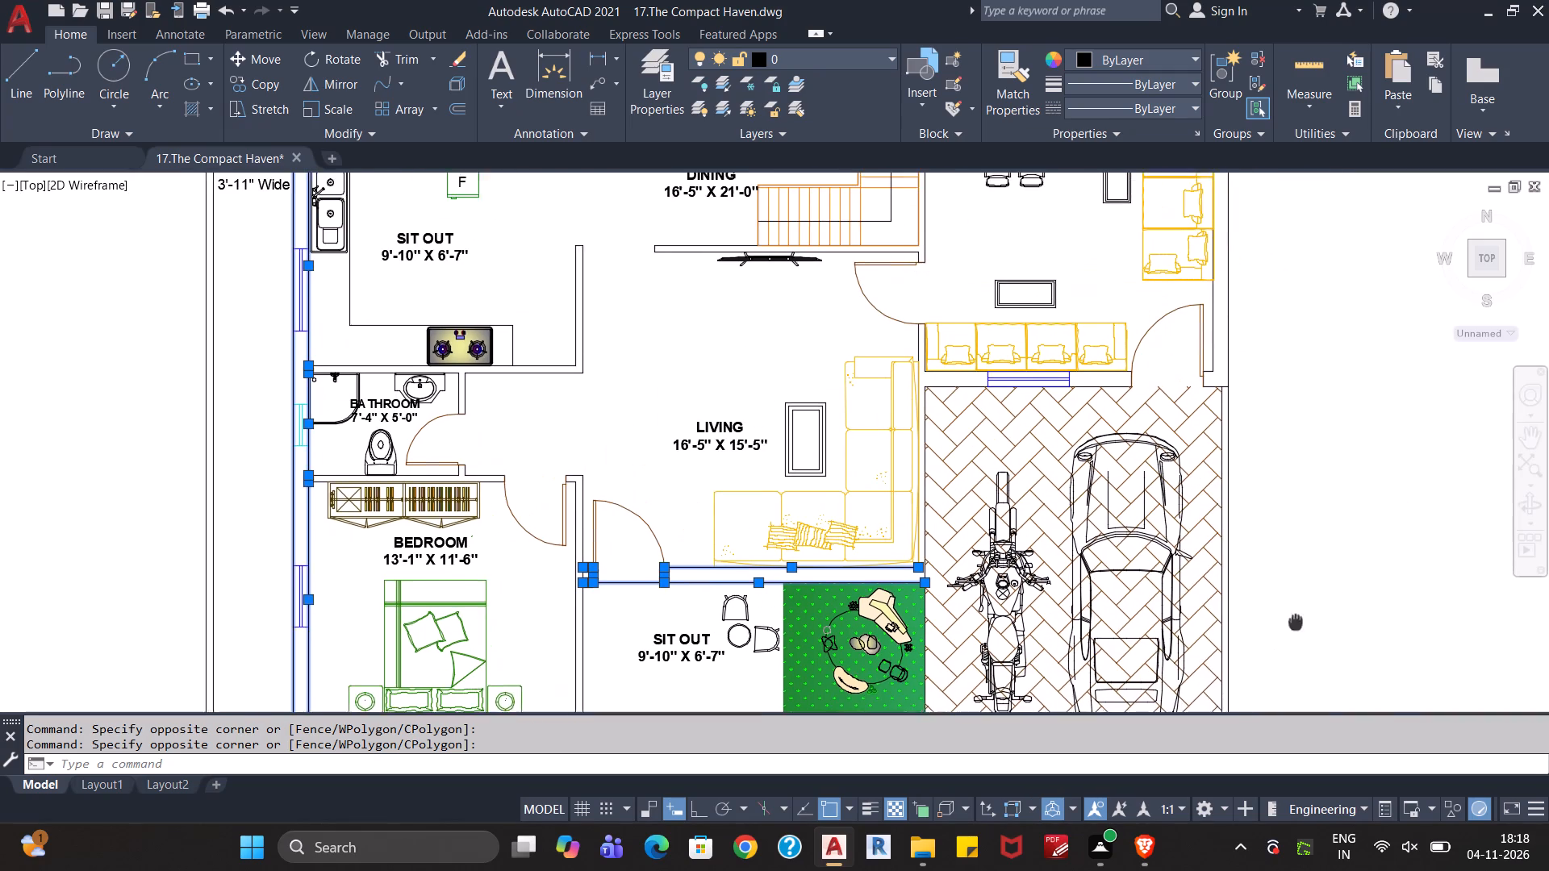
{"action": "middle_click_drag", "start_coordinate": [1294, 623], "coordinate": [1287, 630]}
{"action": "middle_click_drag", "start_coordinate": [1308, 501], "coordinate": [1261, 588]}
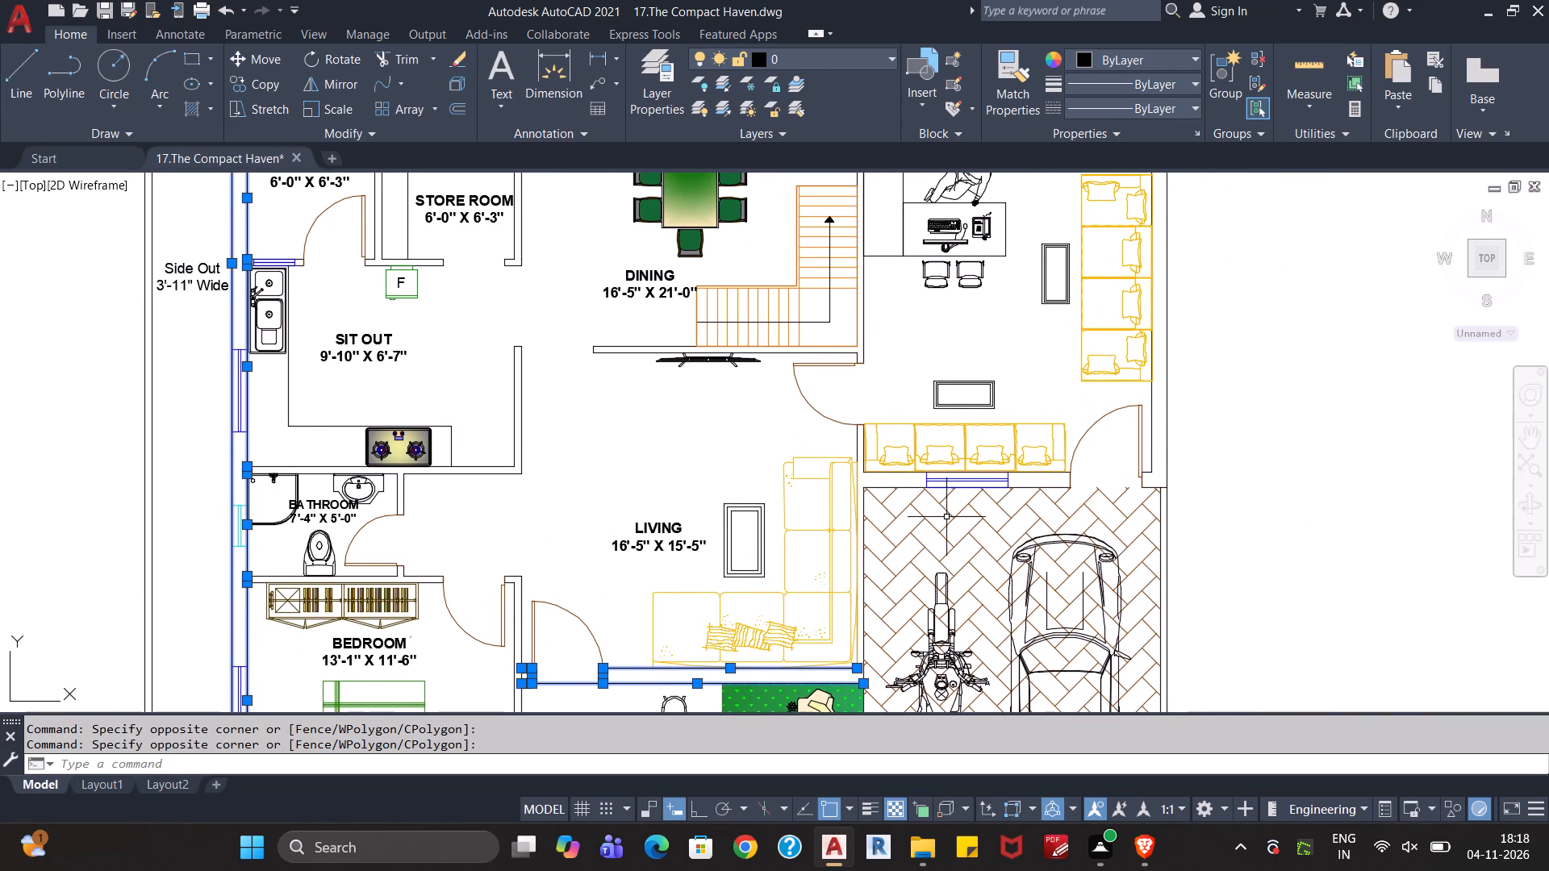
{"action": "left_click", "coordinate": [918, 488]}
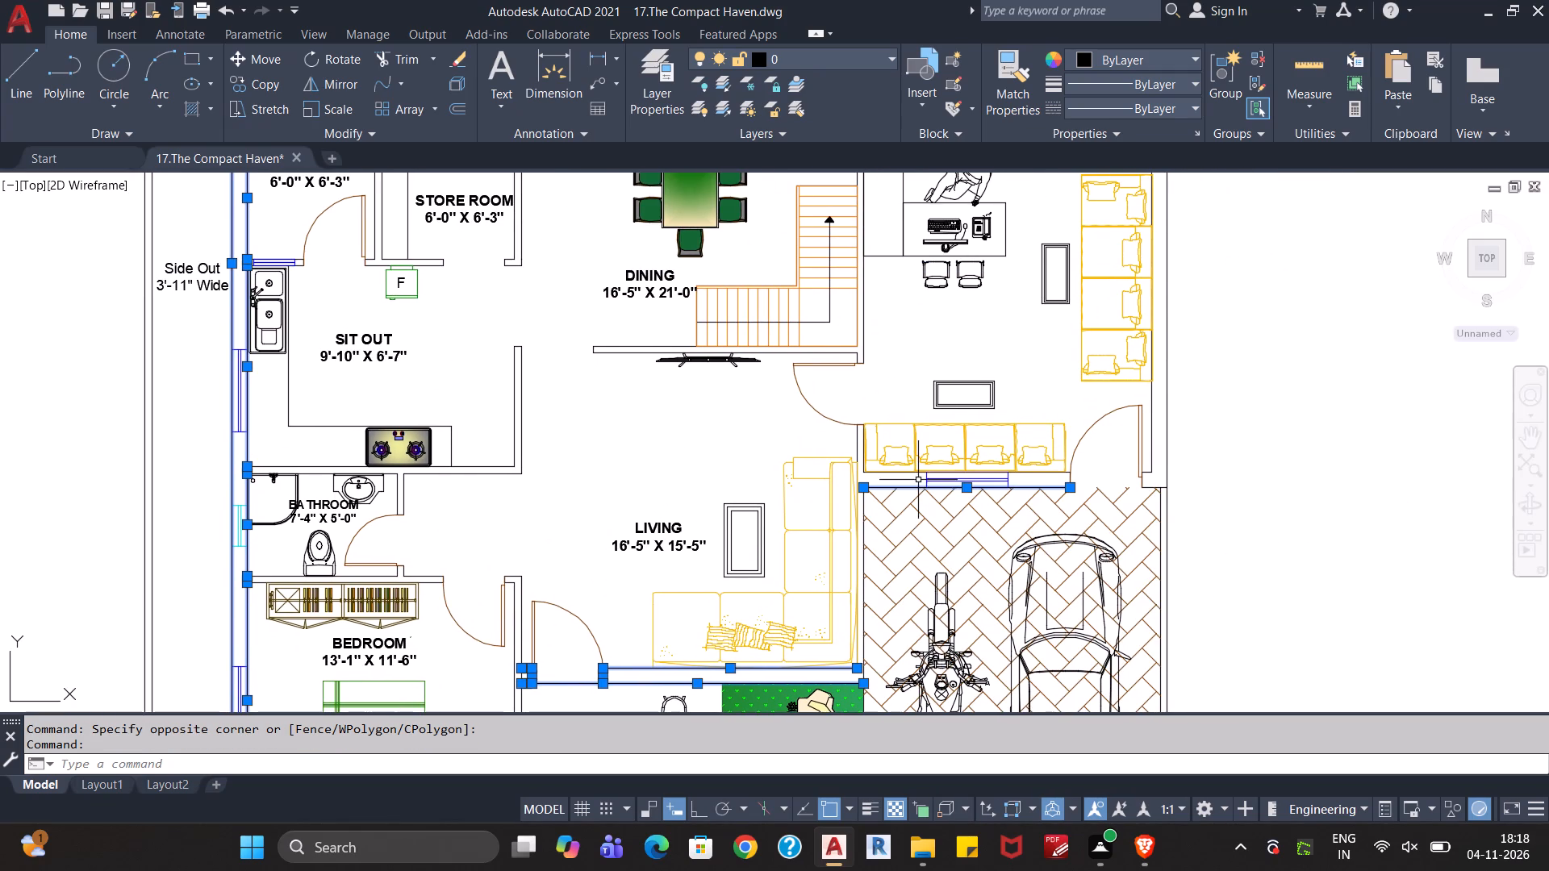
{"action": "scroll", "coordinate": [1067, 472], "scroll_direction": "up", "scroll_amount": 4}
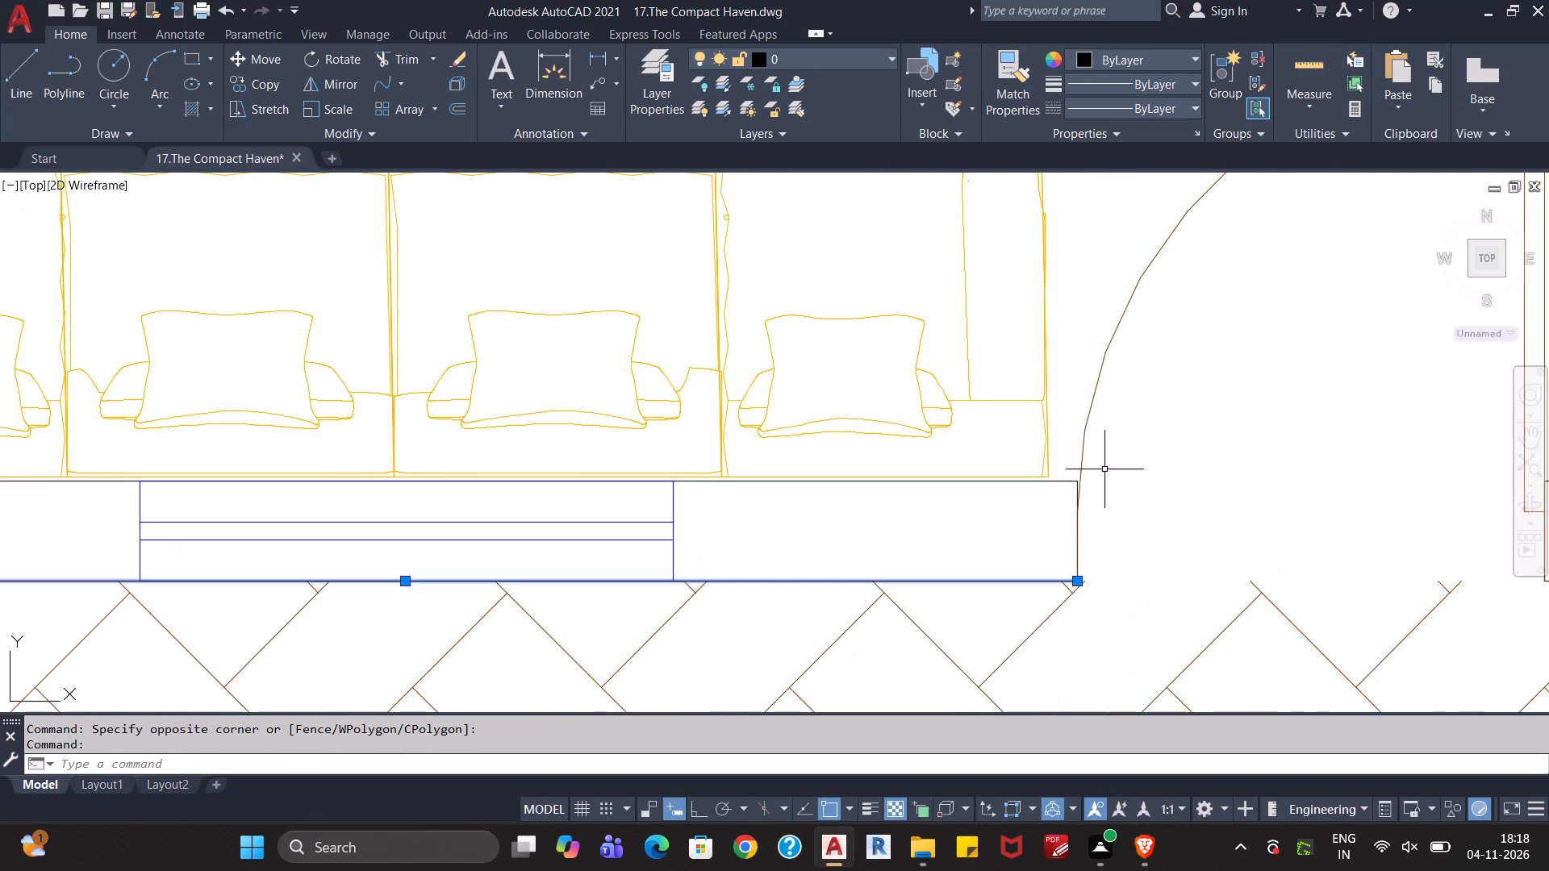
{"action": "left_click", "coordinate": [1128, 451]}
{"action": "left_click", "coordinate": [1063, 536]}
{"action": "scroll", "coordinate": [1184, 524], "scroll_direction": "down", "scroll_amount": 2}
{"action": "middle_click_drag", "start_coordinate": [1217, 513], "coordinate": [1125, 519]}
Add the short wall return and outer side-wall lines beside the parking entrance door, excluding the paving hatch and the door.
{"action": "left_click", "coordinate": [1341, 428]}
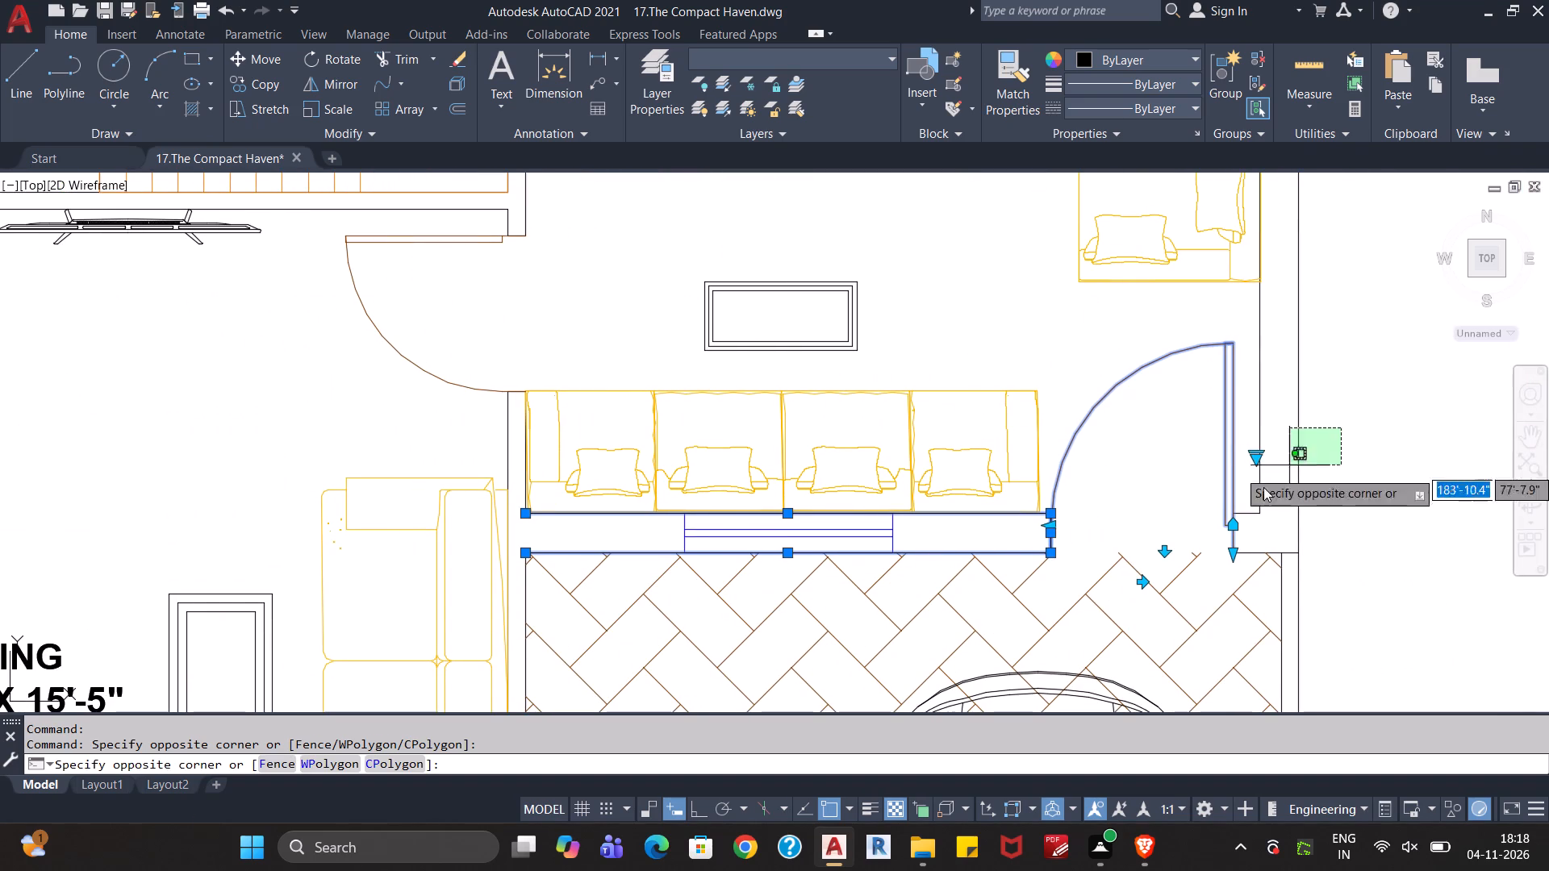
{"action": "left_click", "coordinate": [1238, 554]}
{"action": "left_click_drag", "start_coordinate": [1218, 558], "coordinate": [1175, 546]}
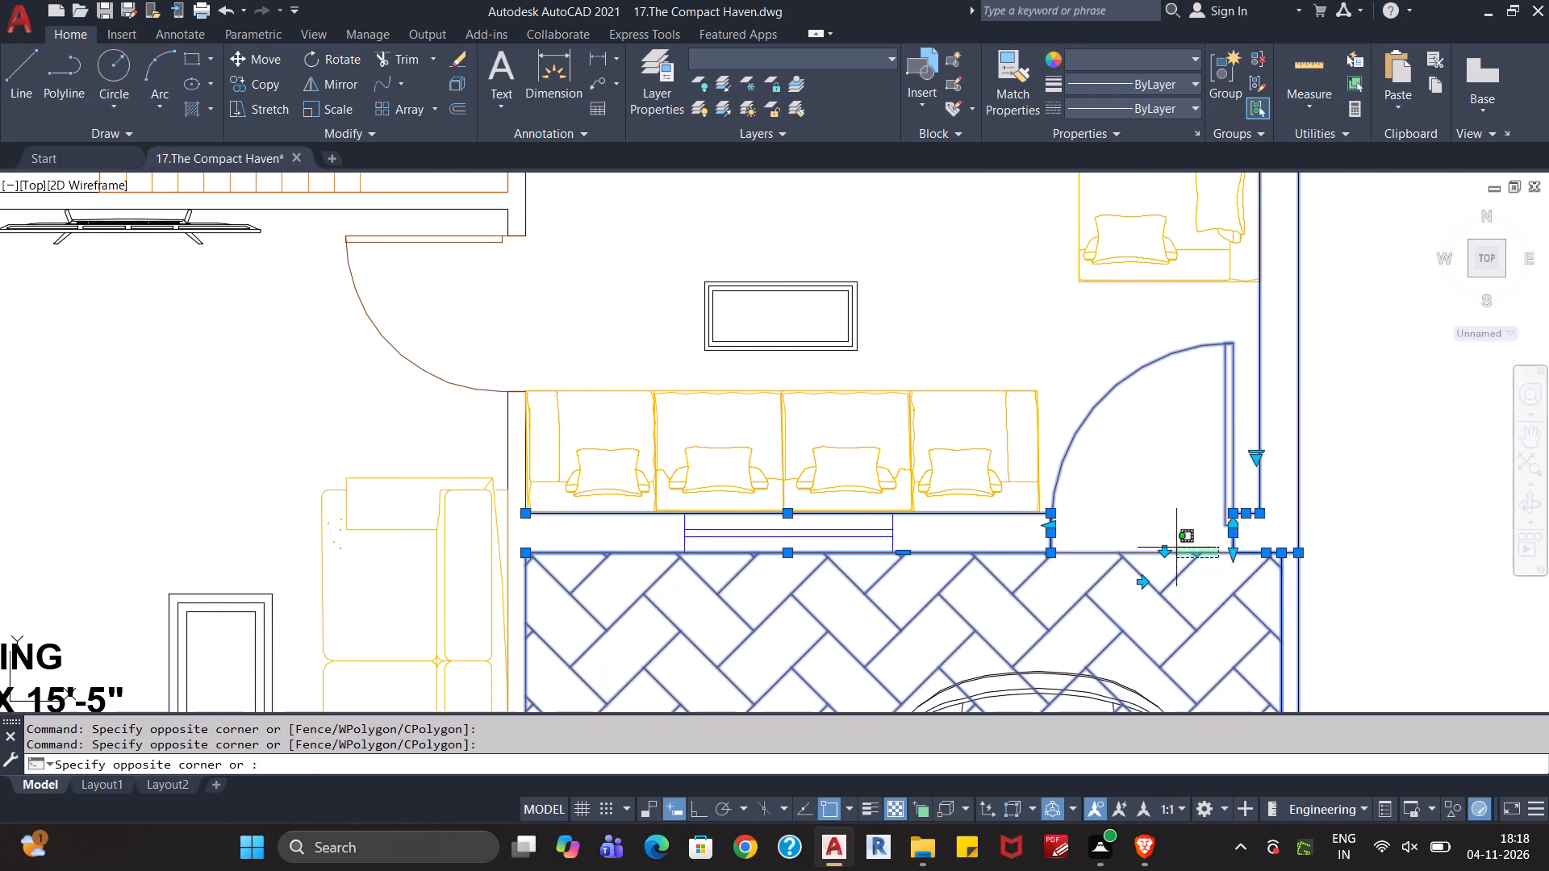
{"action": "left_click_drag", "start_coordinate": [1175, 546], "coordinate": [1175, 546]}
{"action": "left_click", "coordinate": [1149, 531], "text": "shift"}
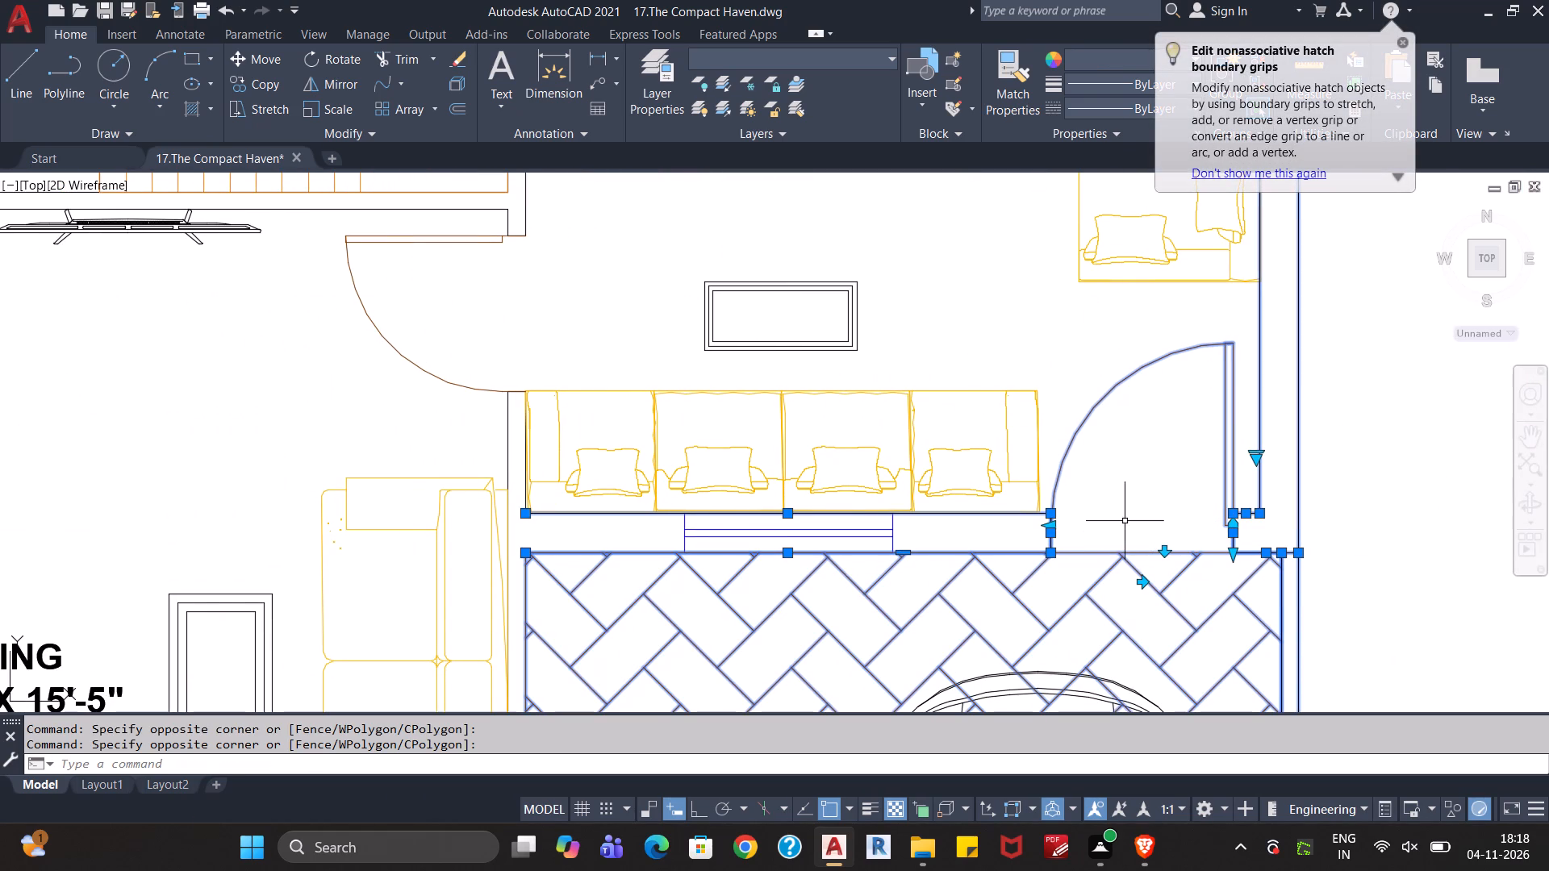
{"action": "left_click", "coordinate": [1125, 521], "text": "shift"}
{"action": "left_click", "coordinate": [1100, 576], "text": "shift"}
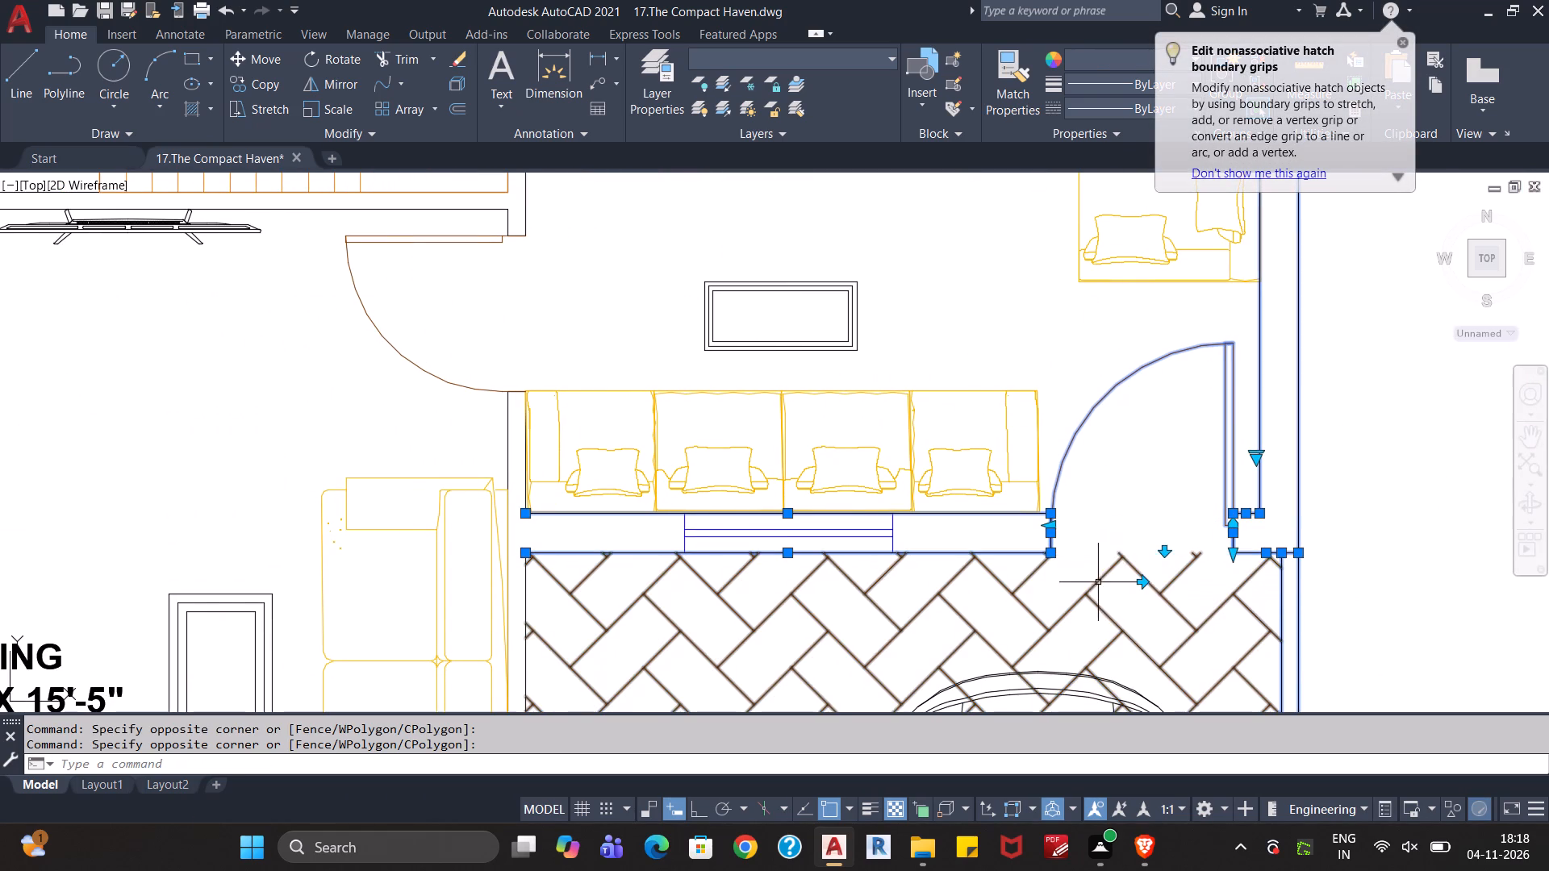
{"action": "left_click", "coordinate": [1146, 348], "text": "shift"}
{"action": "left_click", "coordinate": [1121, 403], "text": "shift"}
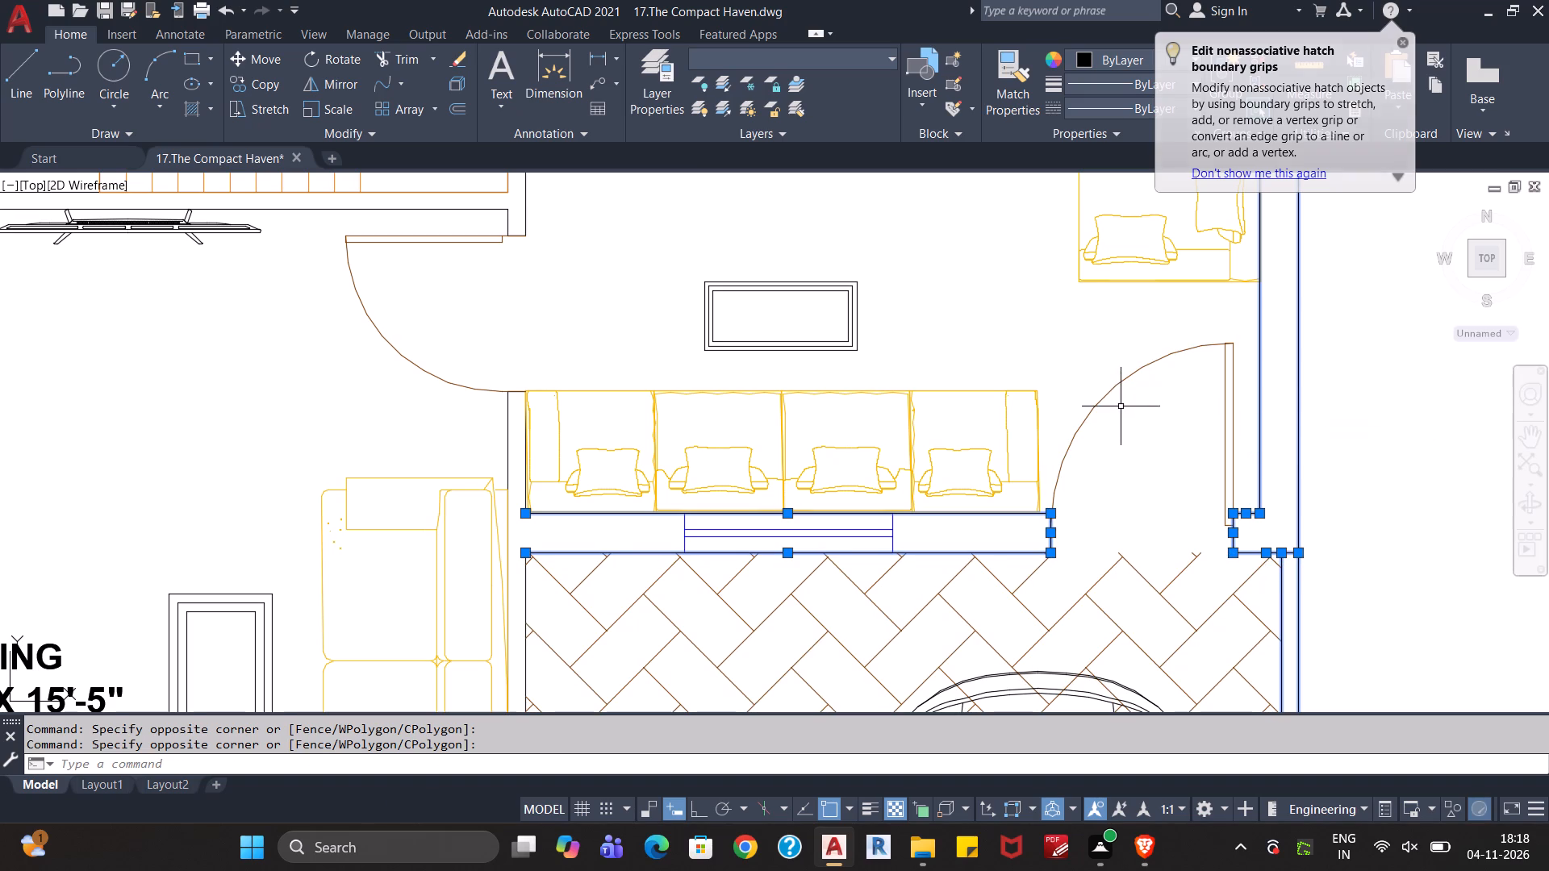
Add the inner face line of the outer side wall along the 14'-1" X 14'-9" Bedroom to the selection.
{"action": "scroll", "coordinate": [1129, 412], "scroll_direction": "down", "scroll_amount": 1}
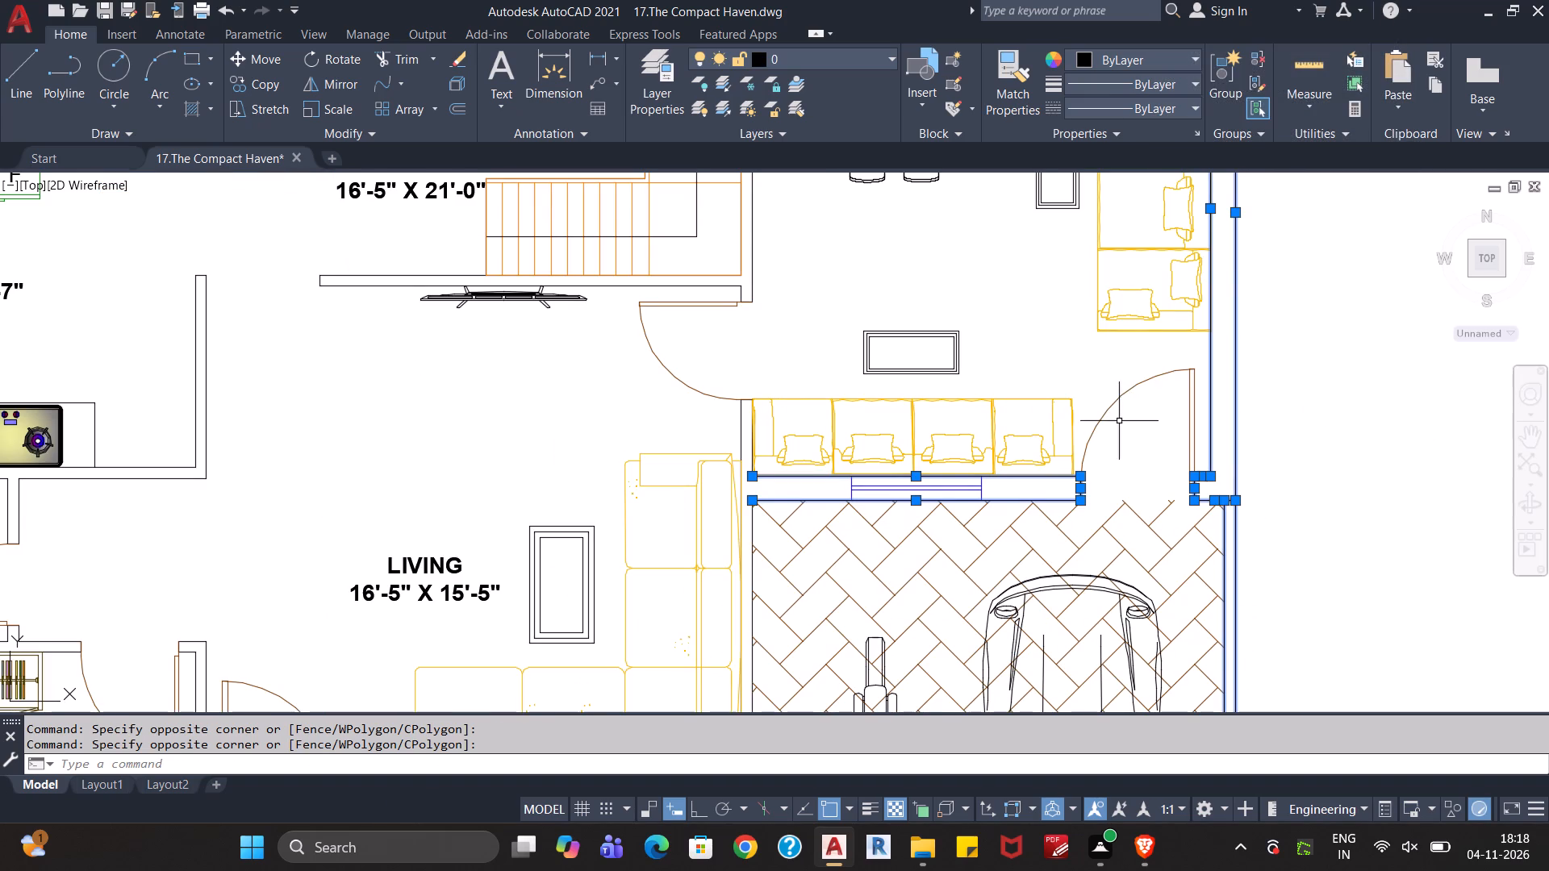
{"action": "middle_click_drag", "start_coordinate": [1066, 340], "coordinate": [1024, 498]}
{"action": "middle_click_drag", "start_coordinate": [1011, 449], "coordinate": [979, 590]}
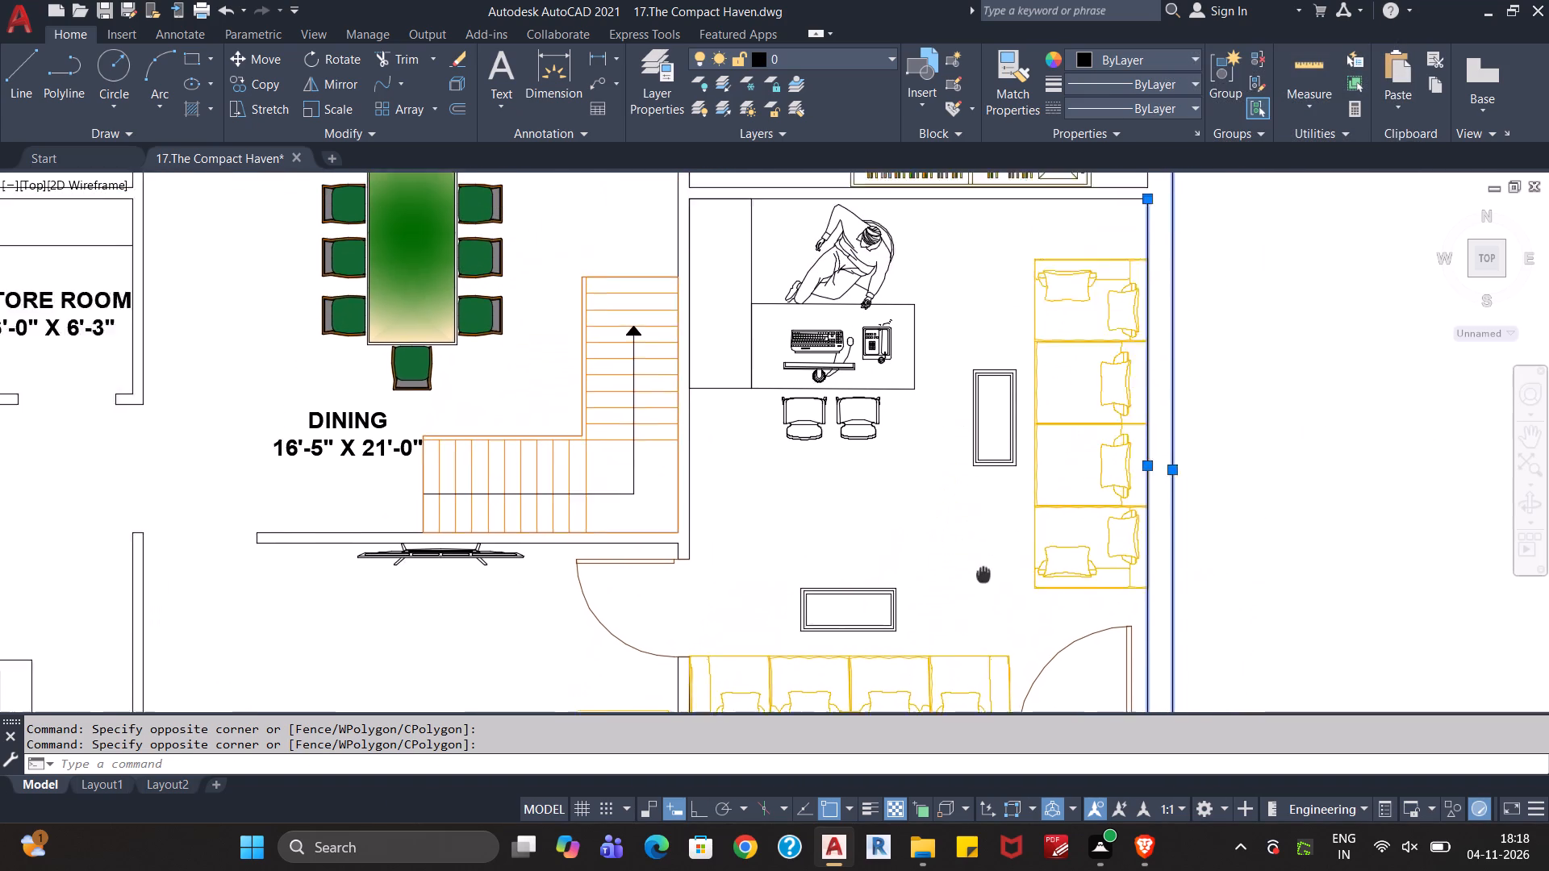
{"action": "middle_click_drag", "start_coordinate": [979, 590], "coordinate": [971, 615]}
{"action": "middle_click_drag", "start_coordinate": [974, 342], "coordinate": [936, 502]}
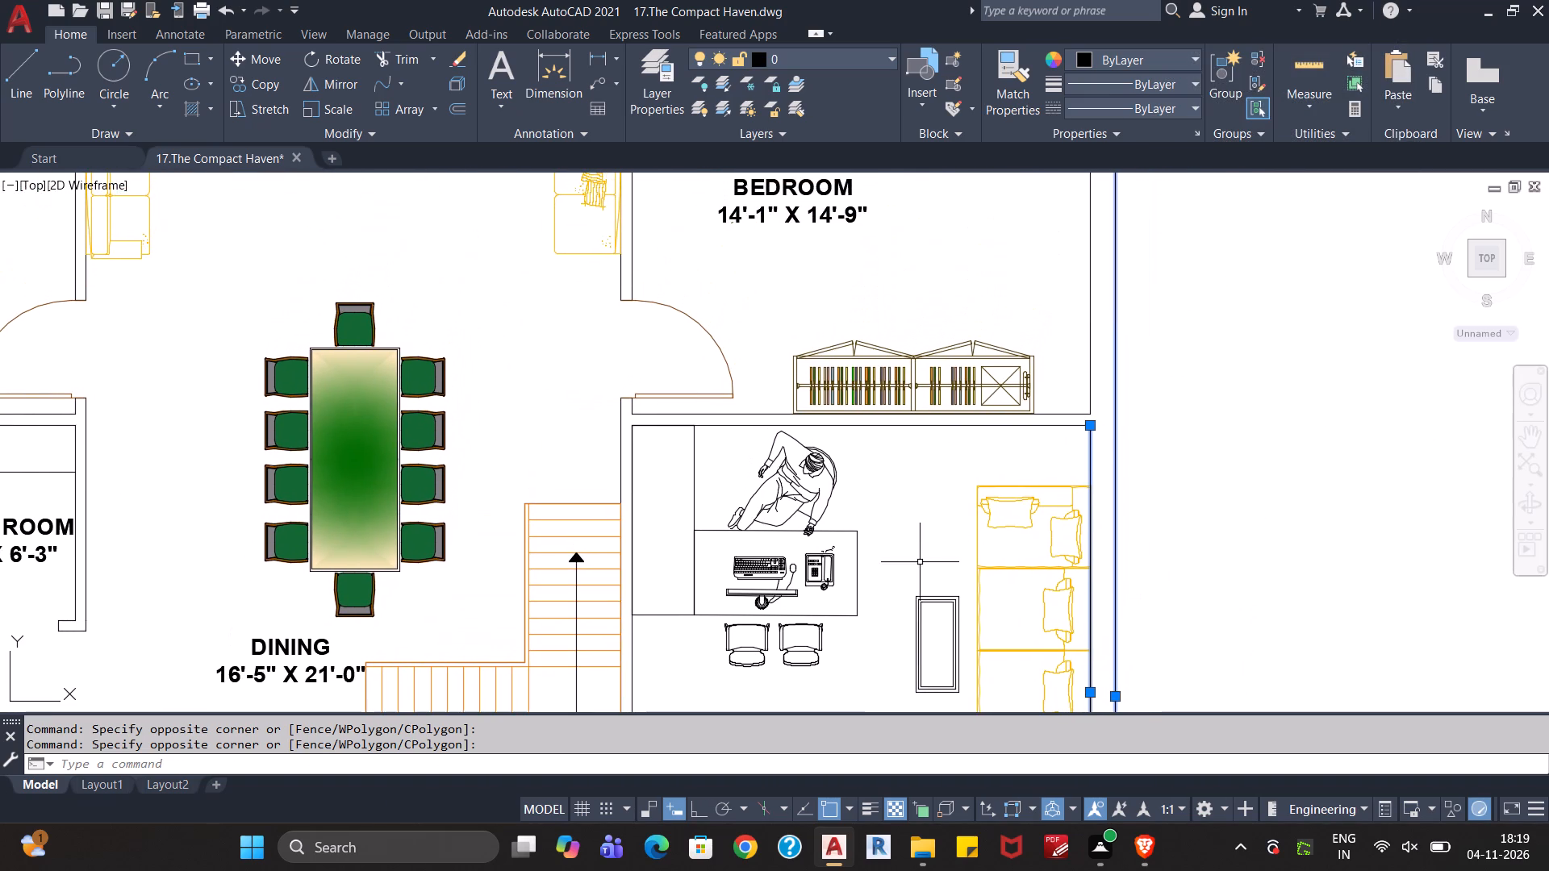
{"action": "left_click", "coordinate": [1092, 347]}
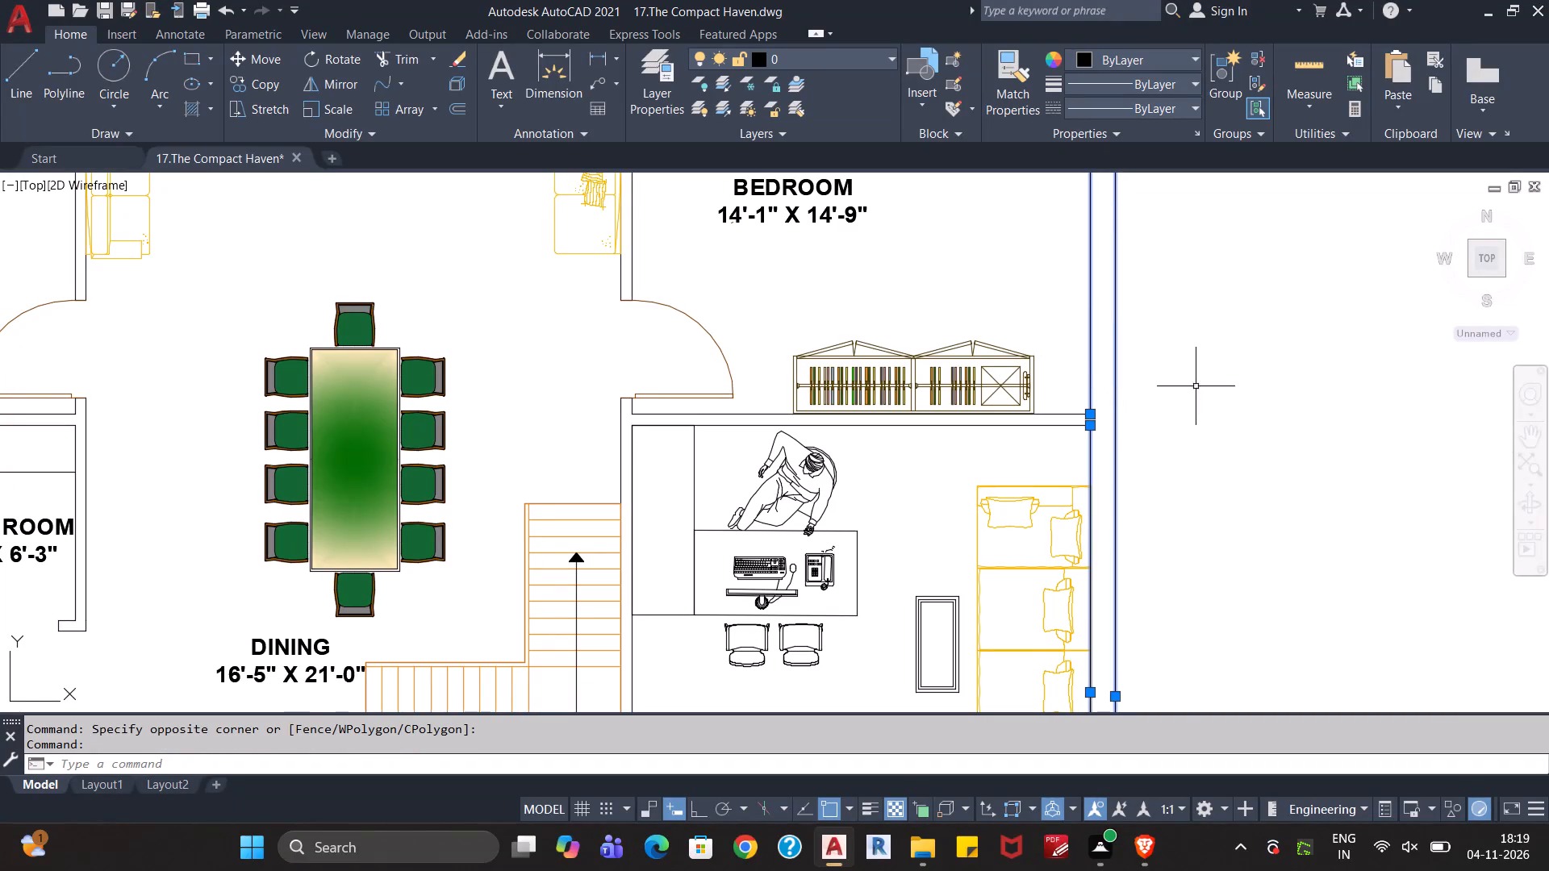
Add the rear wall's outer line and its inner line behind the 14'-1" X 14'-9" Bedroom, excluding the wardrobe, washbasin and bathroom partition lines.
{"action": "middle_click_drag", "start_coordinate": [1213, 360], "coordinate": [1187, 565]}
{"action": "scroll", "coordinate": [1171, 436], "scroll_direction": "down", "scroll_amount": 2}
{"action": "middle_click_drag", "start_coordinate": [1190, 380], "coordinate": [1159, 504]}
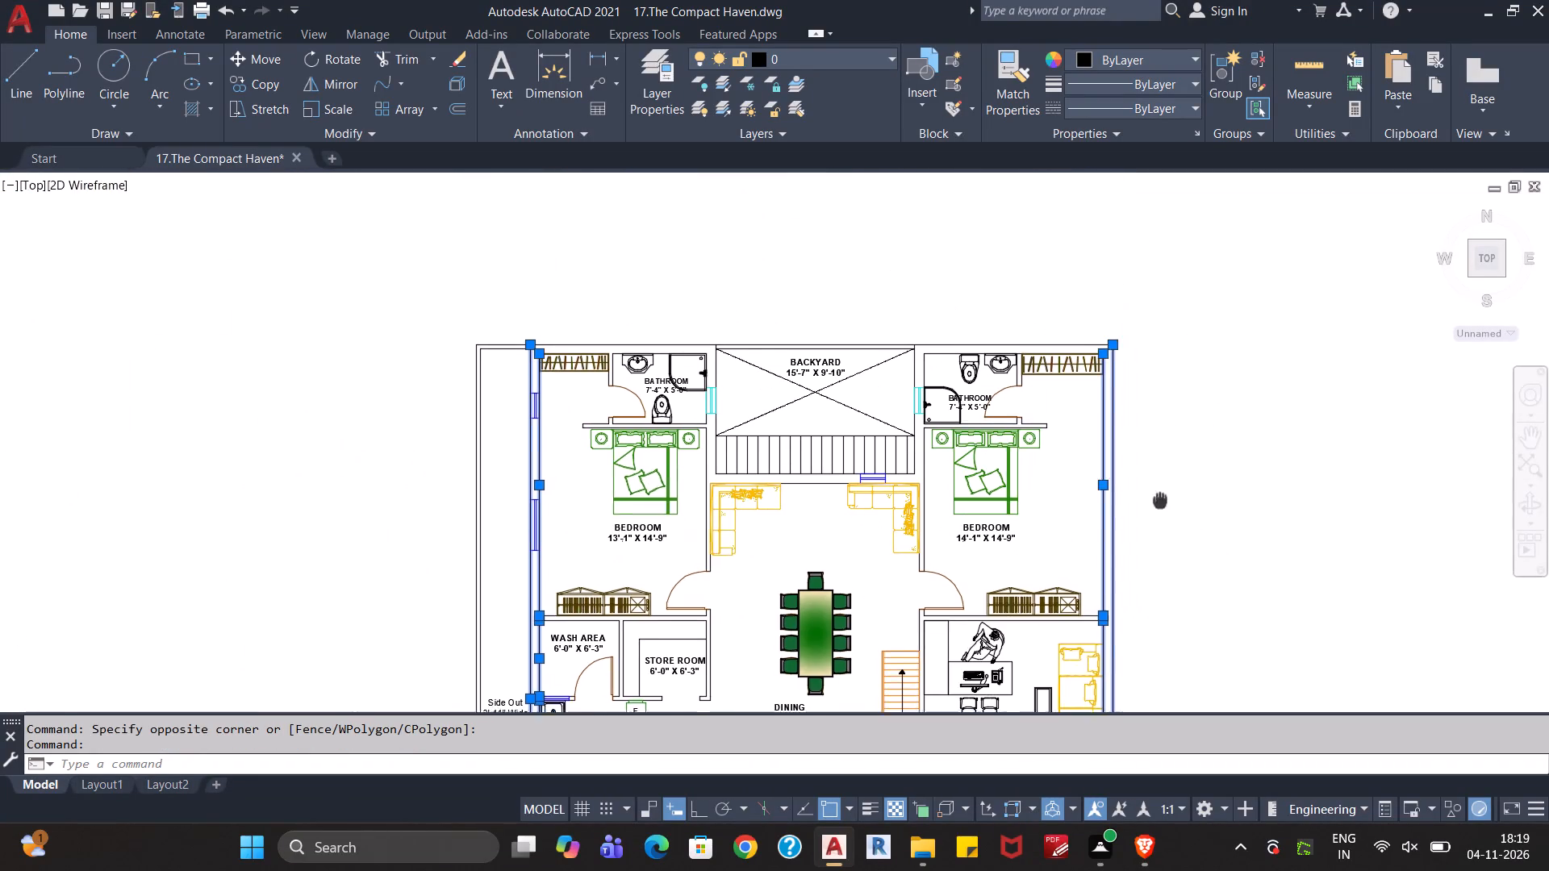
{"action": "middle_click_drag", "start_coordinate": [1159, 504], "coordinate": [1154, 523]}
{"action": "scroll", "coordinate": [1154, 429], "scroll_direction": "up", "scroll_amount": 2}
{"action": "middle_click_drag", "start_coordinate": [1125, 403], "coordinate": [1165, 562]}
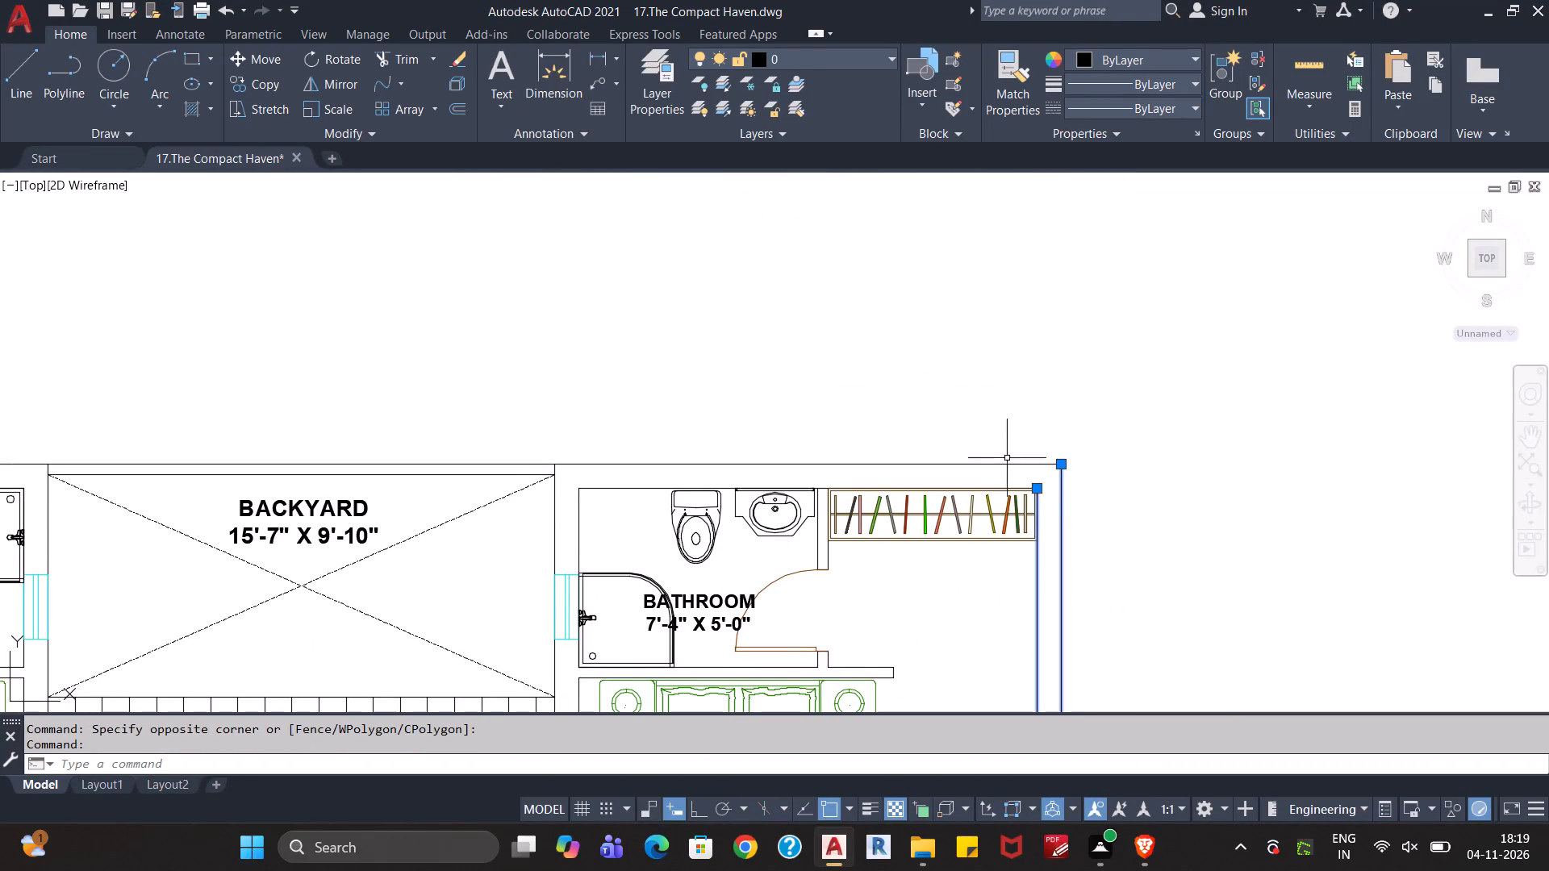
{"action": "left_click", "coordinate": [998, 405], "text": "shift"}
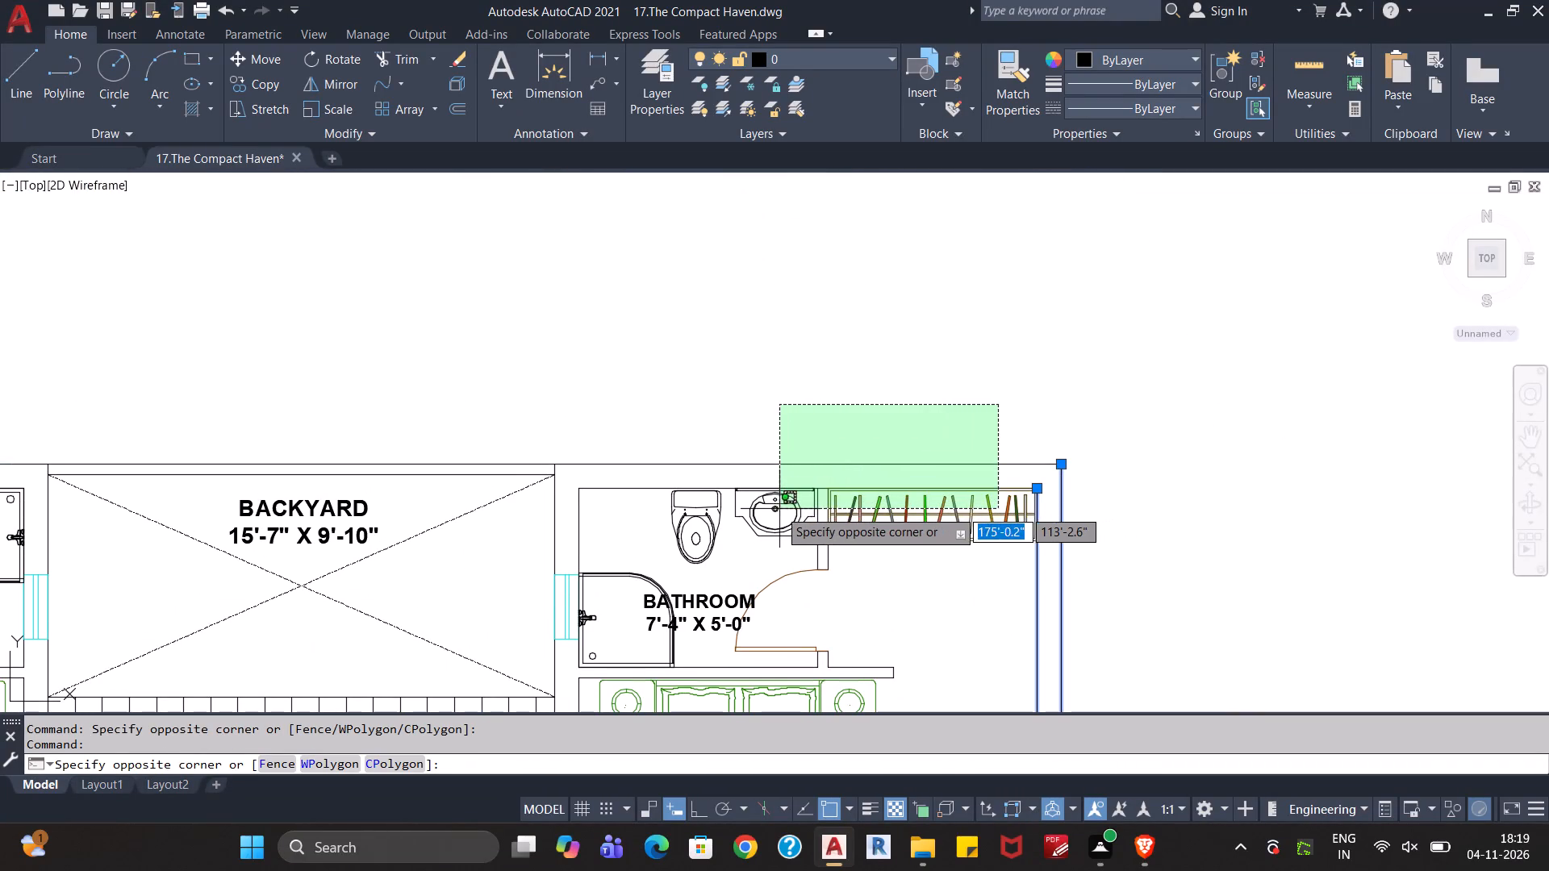
{"action": "left_click", "coordinate": [774, 509], "text": "shift"}
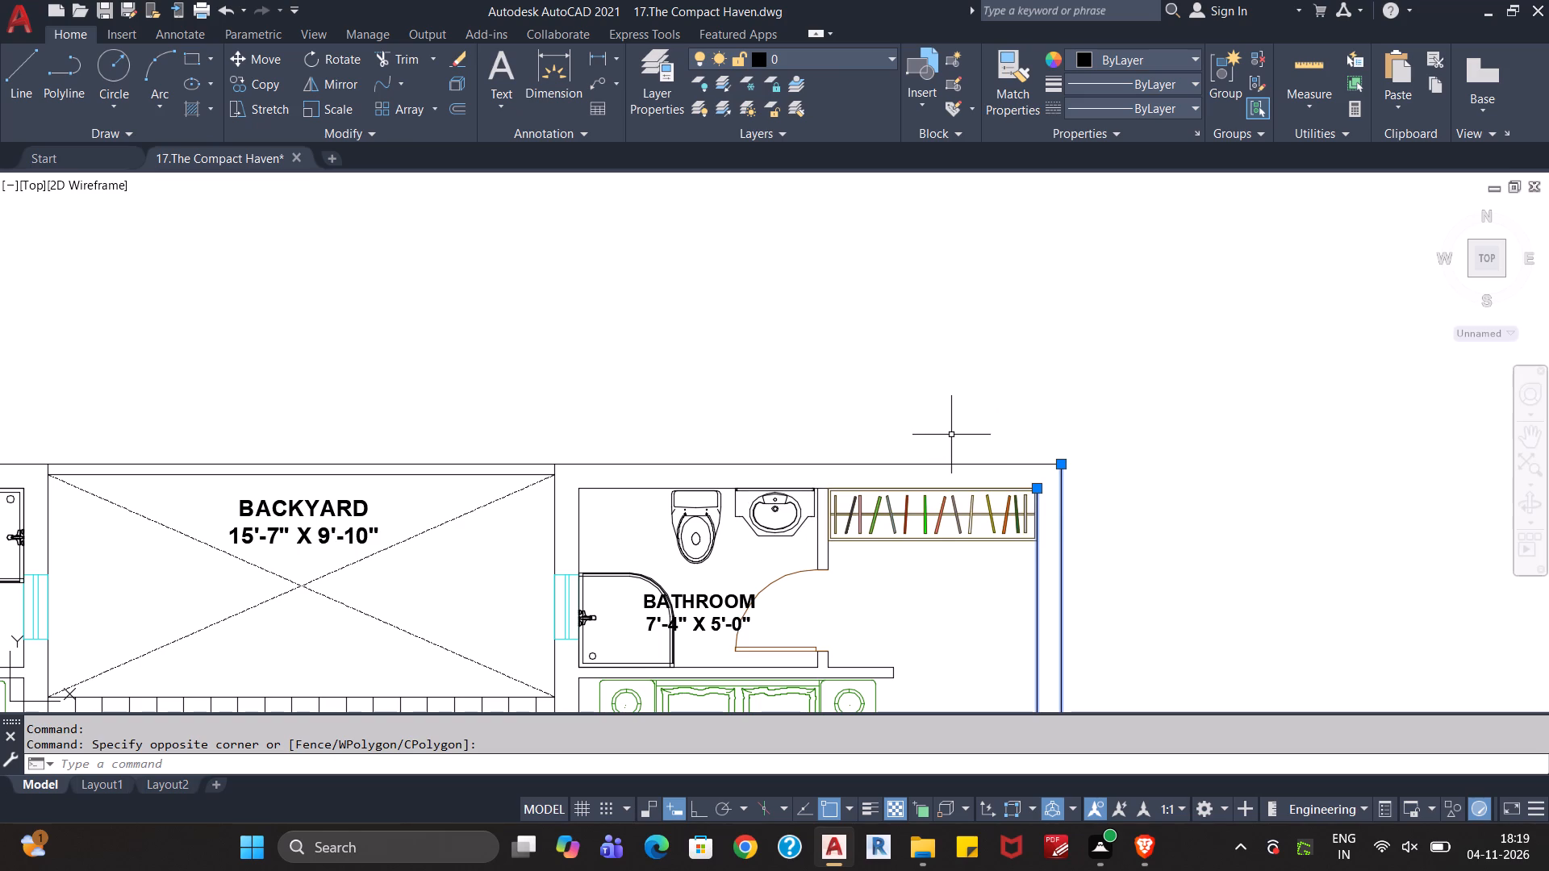
{"action": "left_click", "coordinate": [953, 429]}
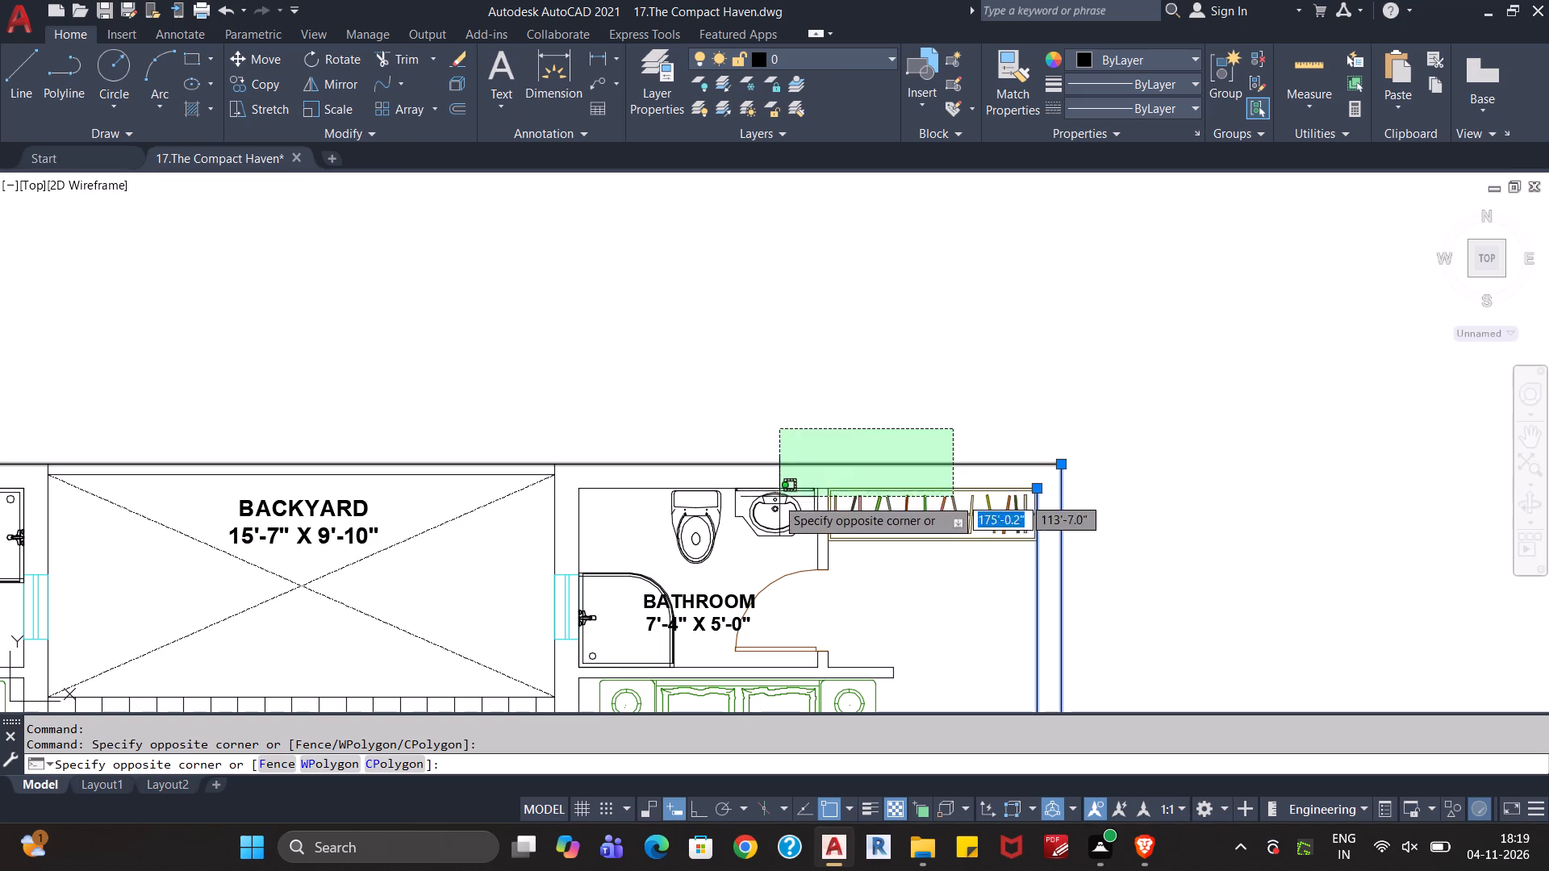
{"action": "left_click", "coordinate": [761, 502]}
{"action": "left_click", "coordinate": [914, 519], "text": "shift"}
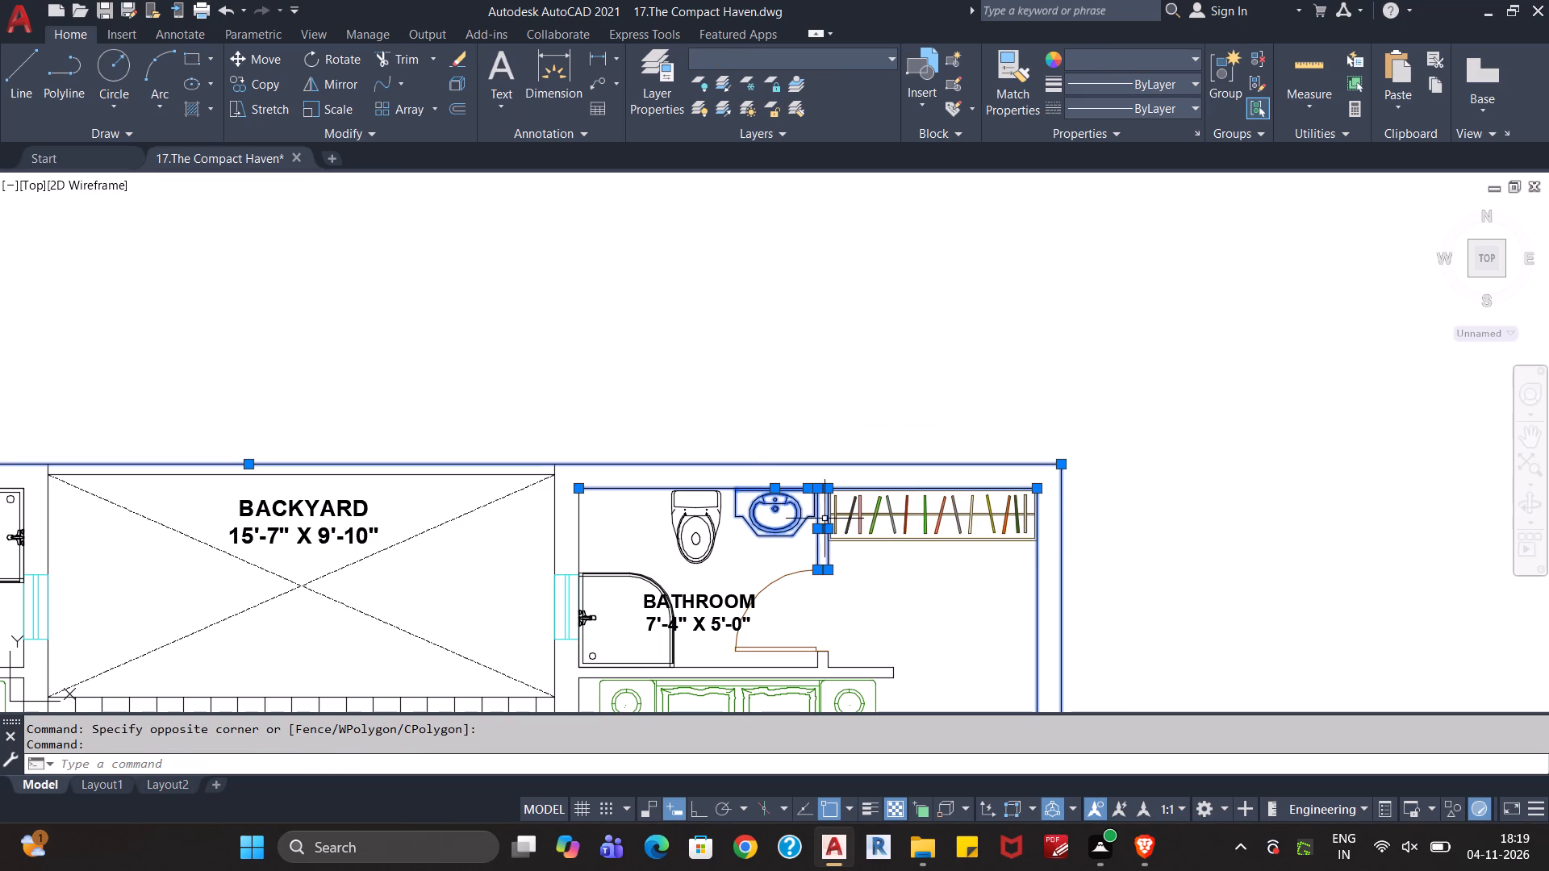
{"action": "left_click", "coordinate": [768, 519], "text": "shift"}
{"action": "left_click", "coordinate": [751, 544], "text": "shift"}
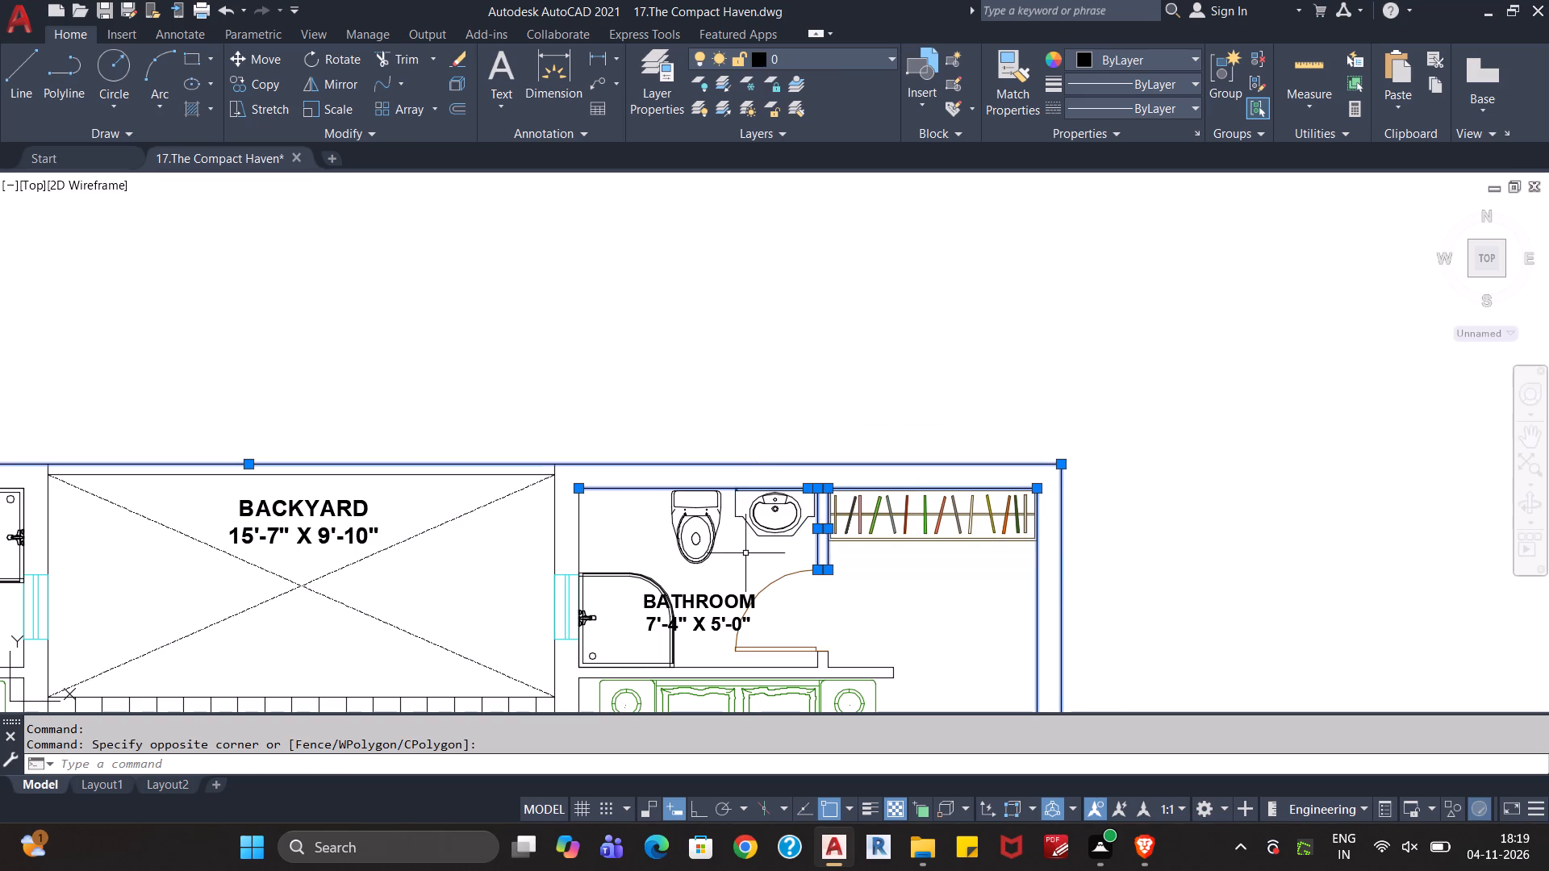
{"action": "left_click", "coordinate": [866, 553], "text": "shift"}
{"action": "left_click", "coordinate": [799, 556], "text": "shift"}
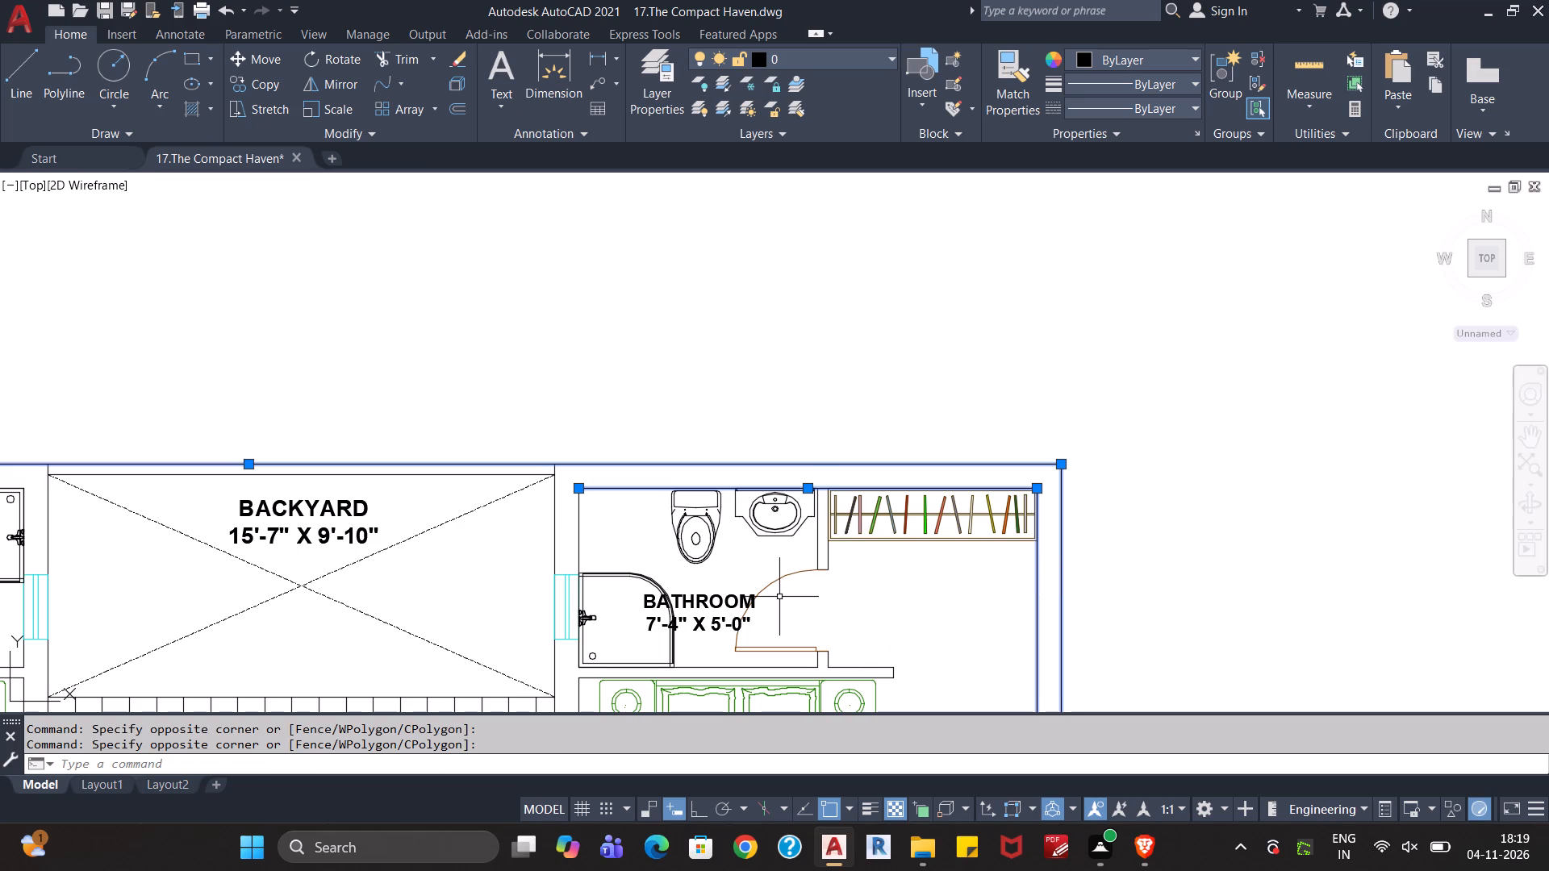
Add both faces of the wall between the Backyard and the 14'-1" X 14'-9" Bedroom's bathroom, excluding the ventilator.
{"action": "left_click", "coordinate": [597, 532], "text": "shift"}
{"action": "left_click", "coordinate": [537, 541], "text": "shift"}
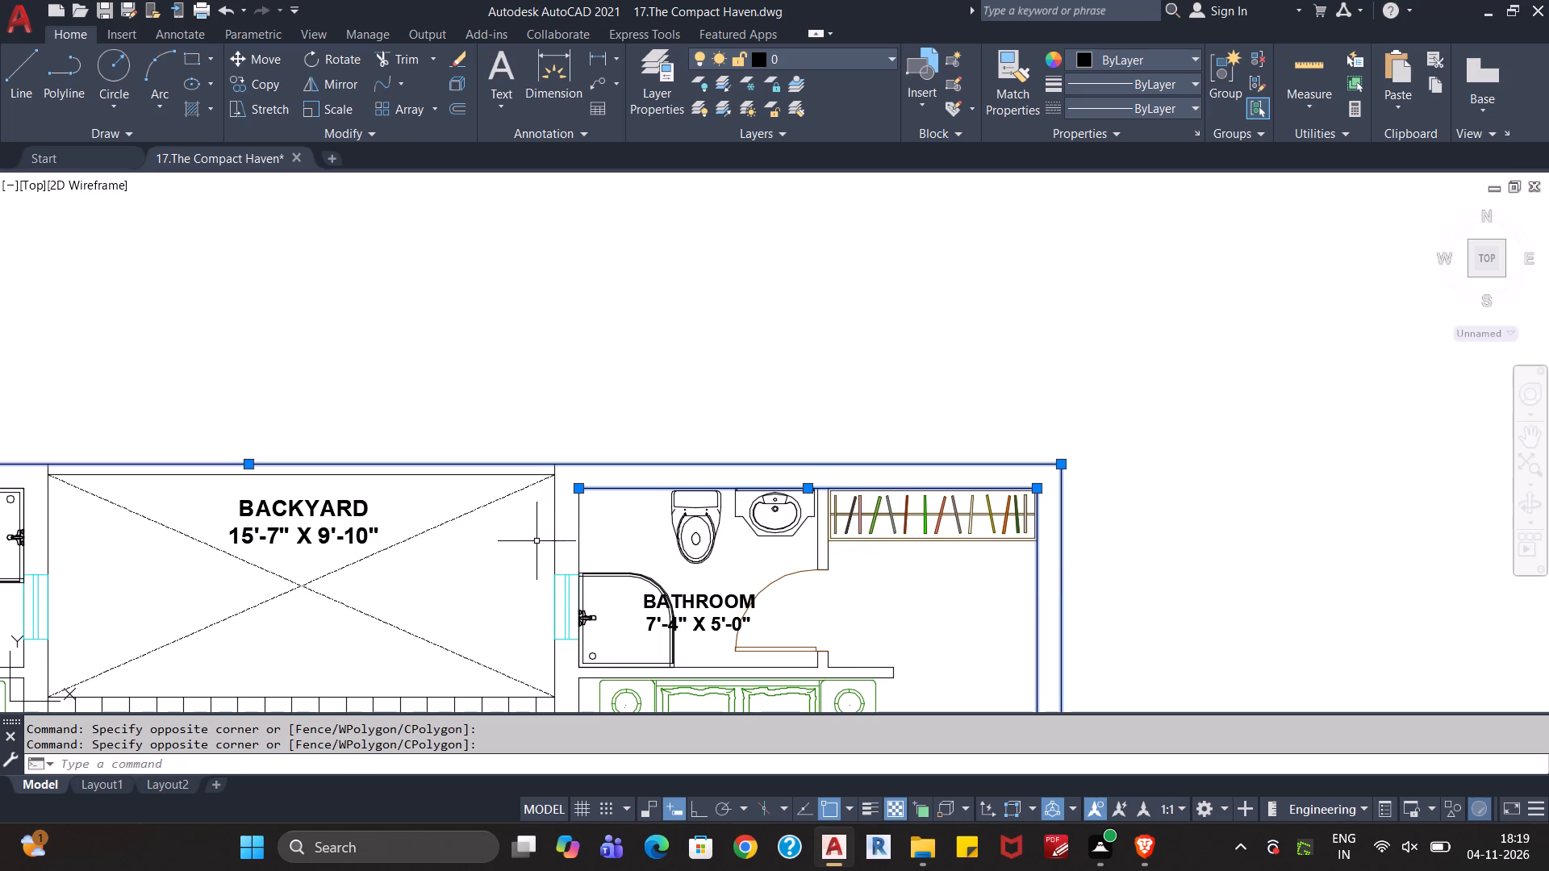
{"action": "left_click", "coordinate": [591, 530]}
{"action": "left_click", "coordinate": [543, 536]}
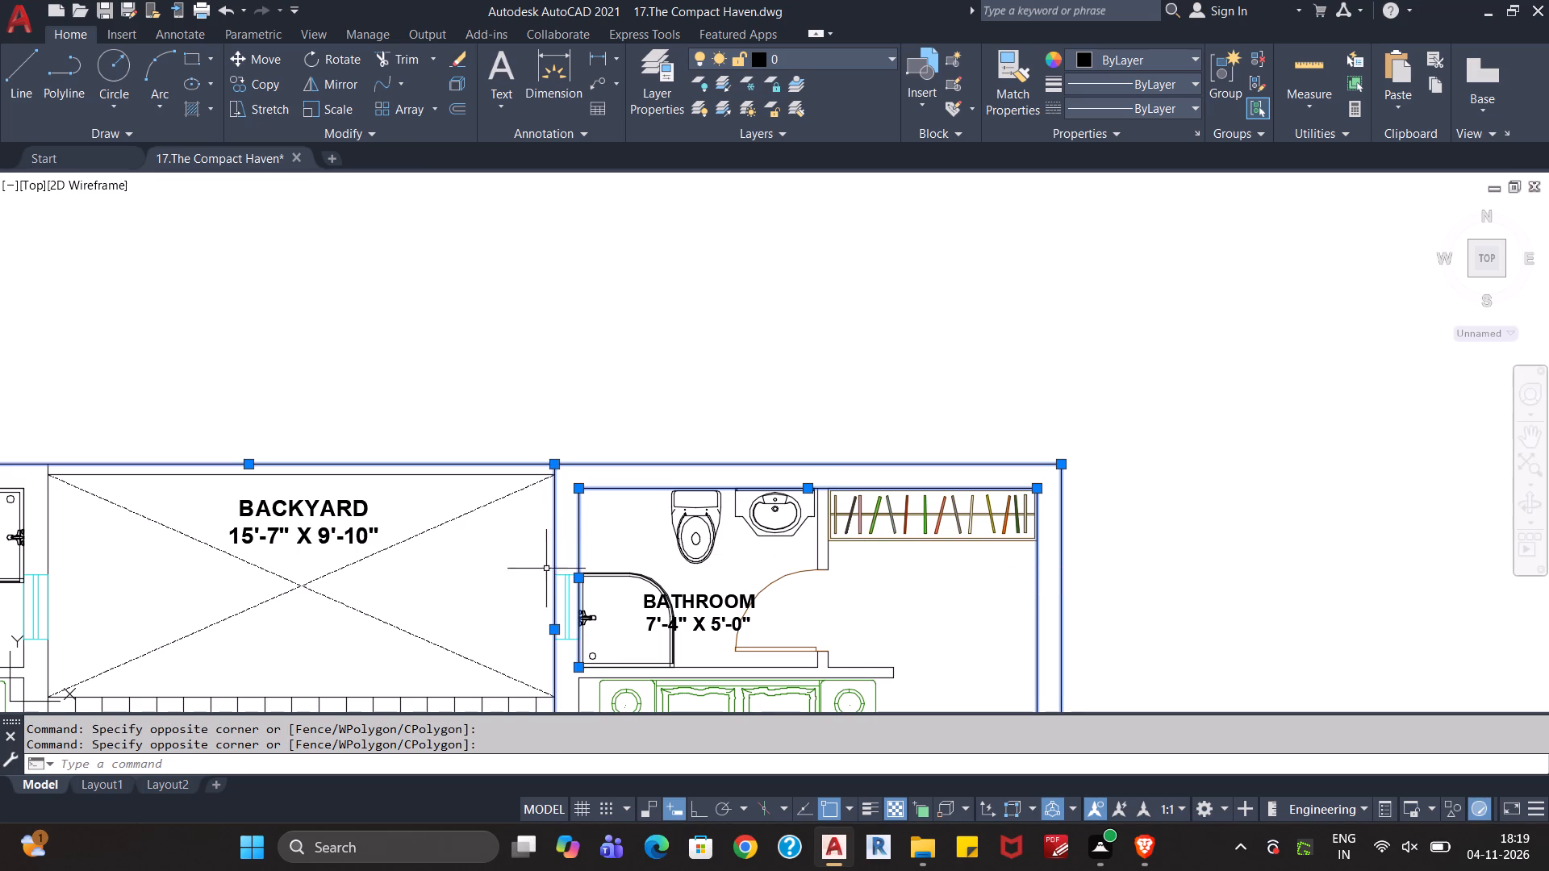
Add both faces of the wall between the Backyard and the opposite bathroom, plus its continuing line along the 13'-1" X 14'-9" Bedroom.
{"action": "middle_click_drag", "start_coordinate": [833, 634], "coordinate": [1052, 568]}
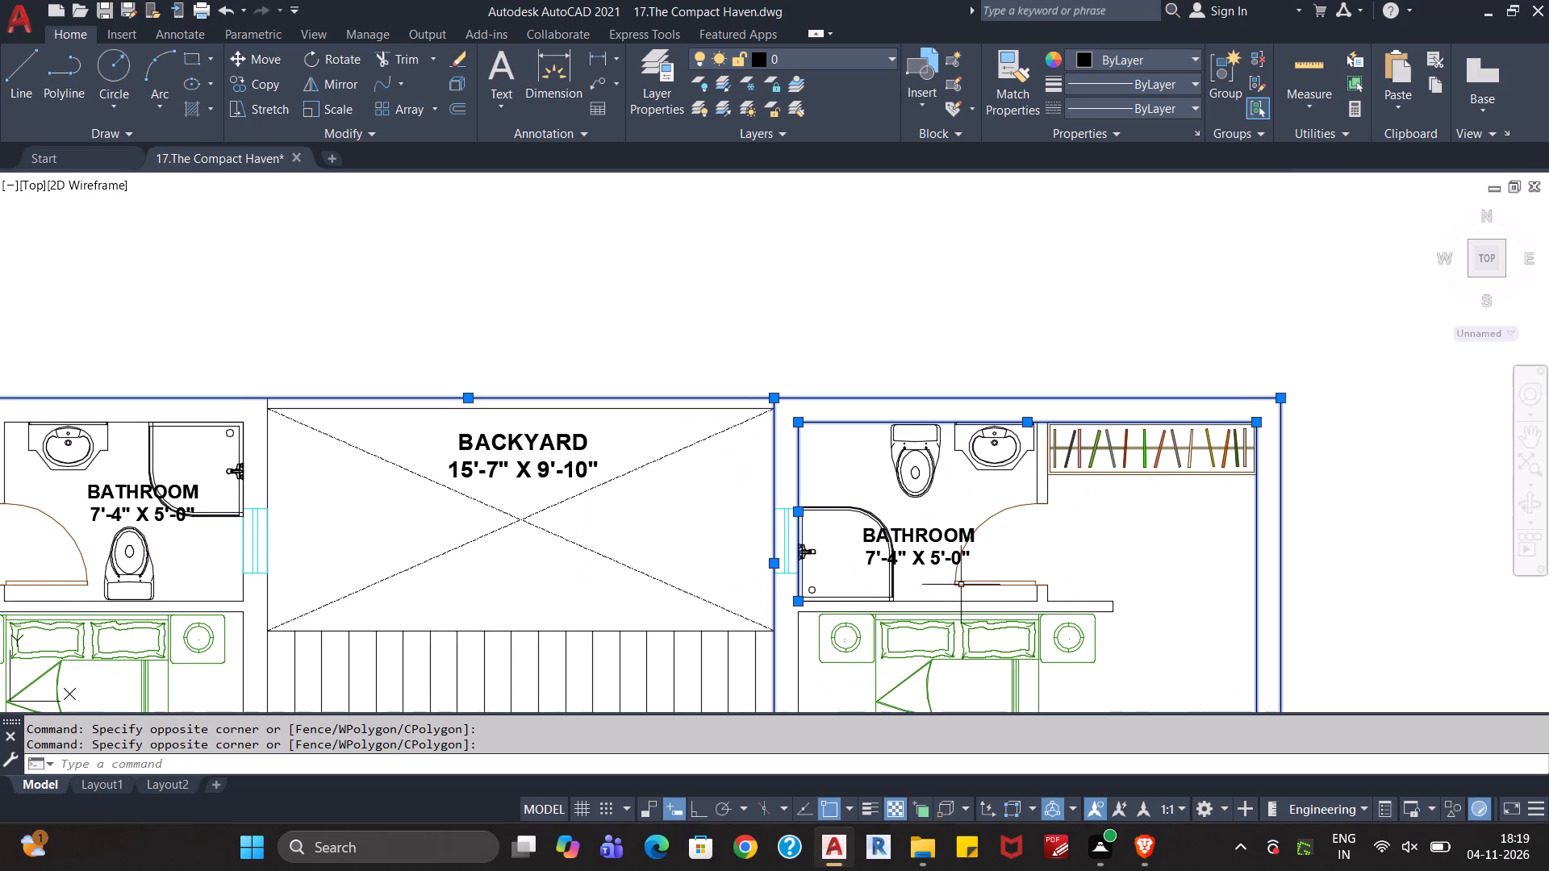
{"action": "middle_click_drag", "start_coordinate": [391, 556], "coordinate": [592, 531]}
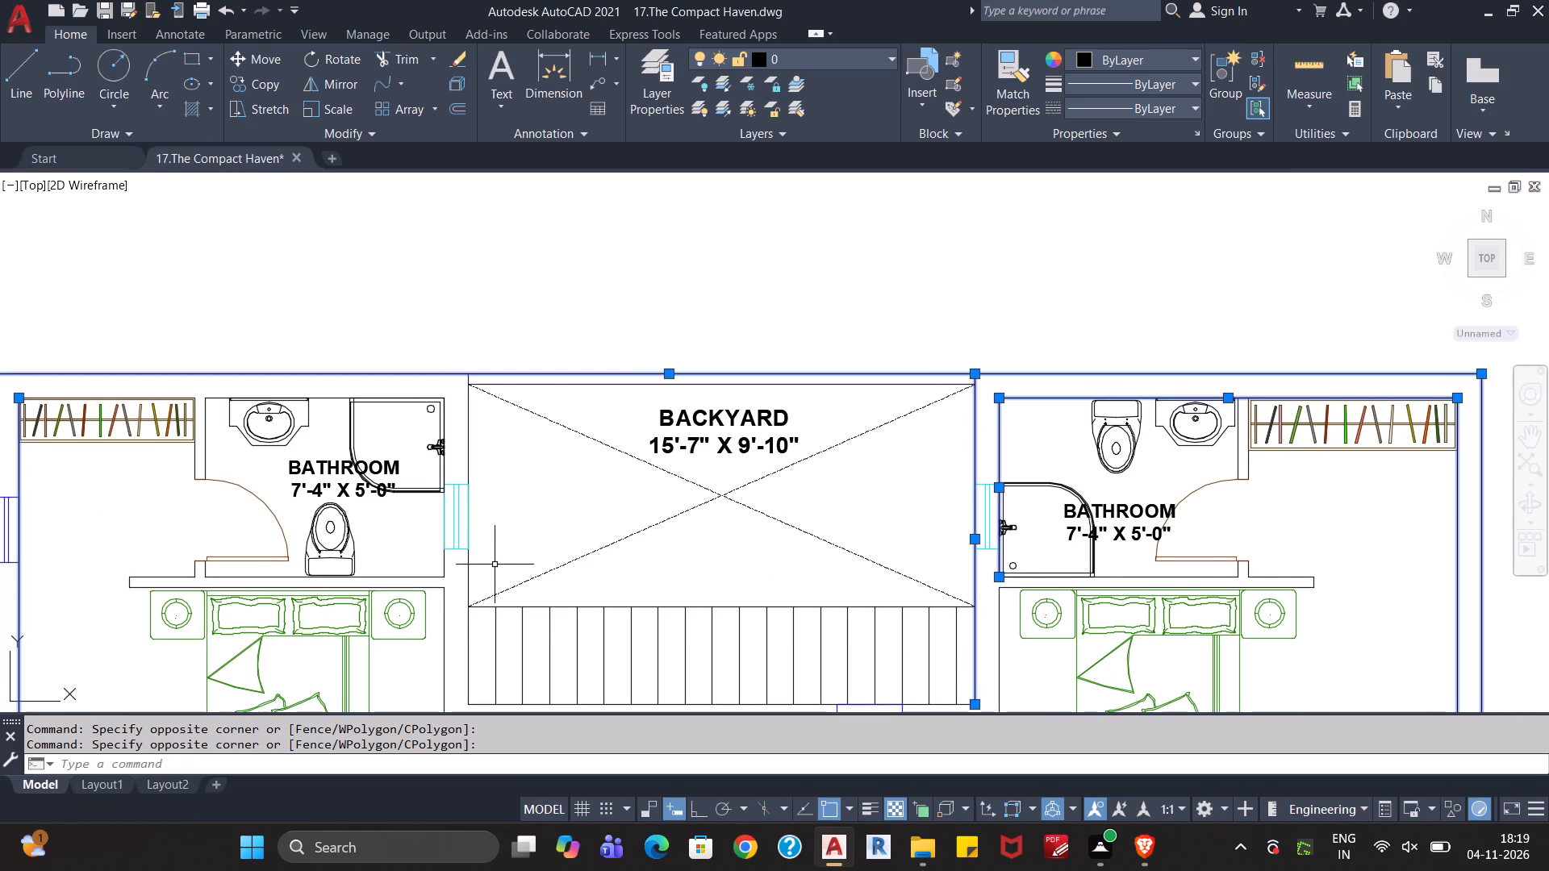
{"action": "left_click", "coordinate": [490, 565]}
{"action": "left_click", "coordinate": [436, 568]}
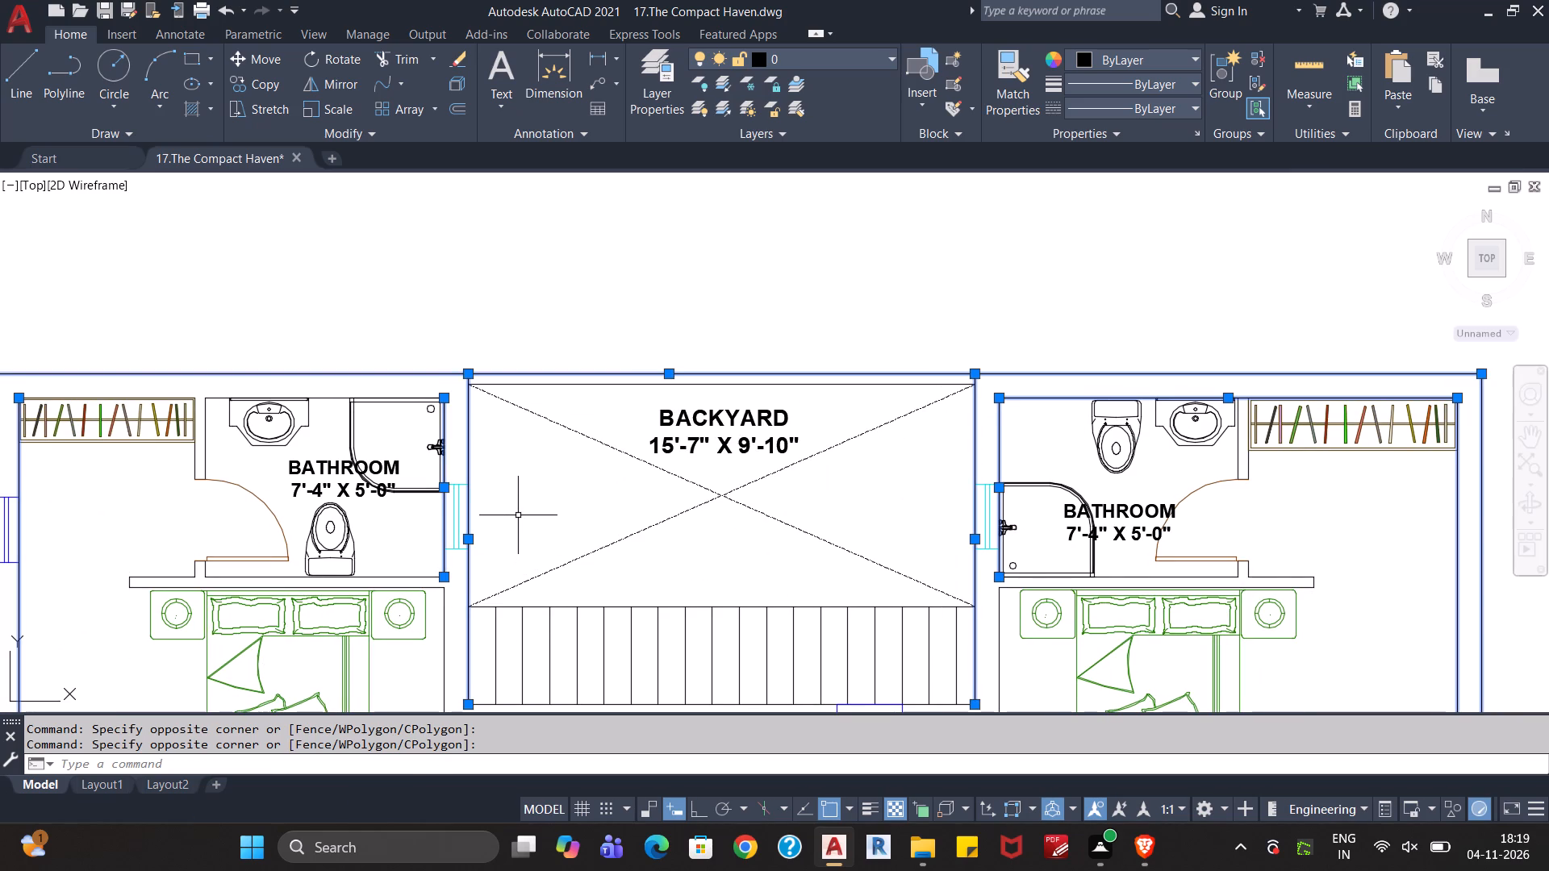
{"action": "left_click", "coordinate": [444, 634]}
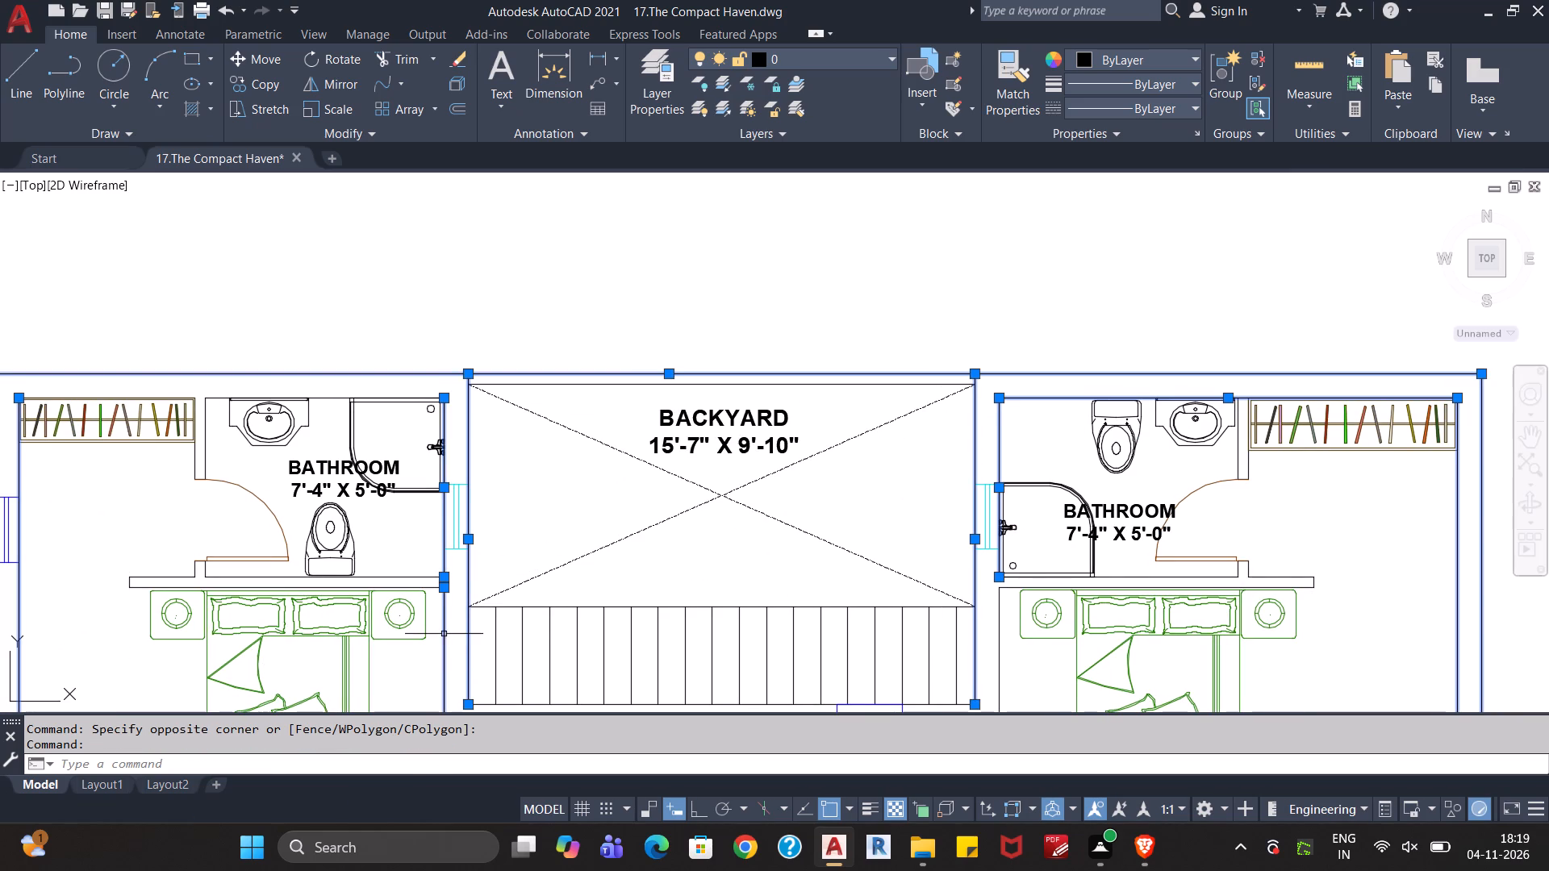
Add the rear wall's inner lines behind the 13'-1" X 14'-9" Bedroom's wardrobe and bathroom, excluding the wardrobe and bathroom partition lines.
{"action": "middle_click_drag", "start_coordinate": [587, 585], "coordinate": [837, 422]}
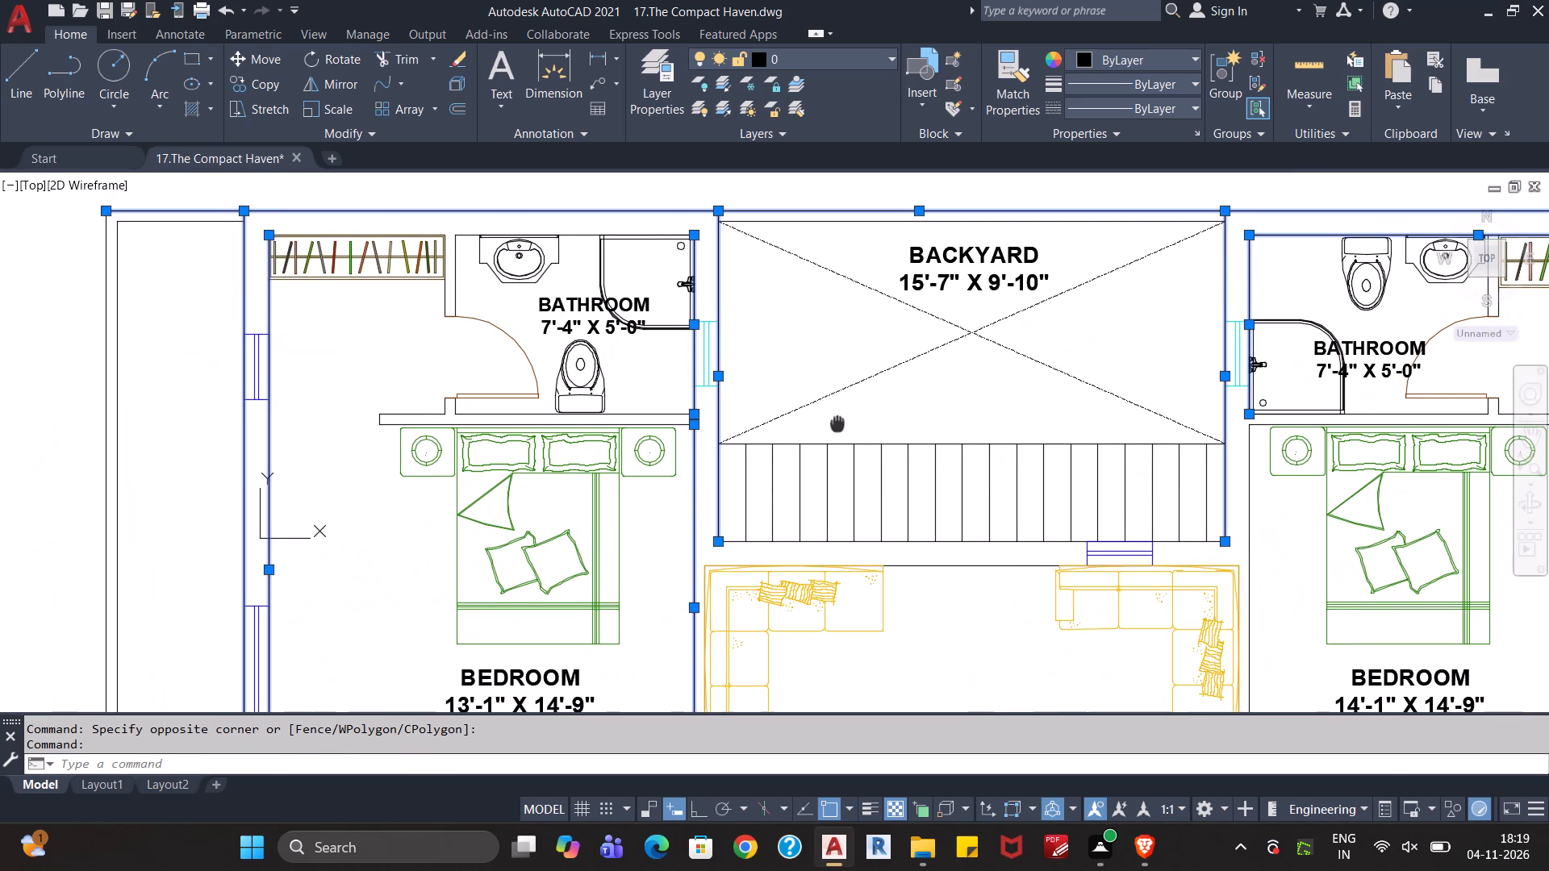
{"action": "middle_click_drag", "start_coordinate": [656, 531], "coordinate": [658, 615]}
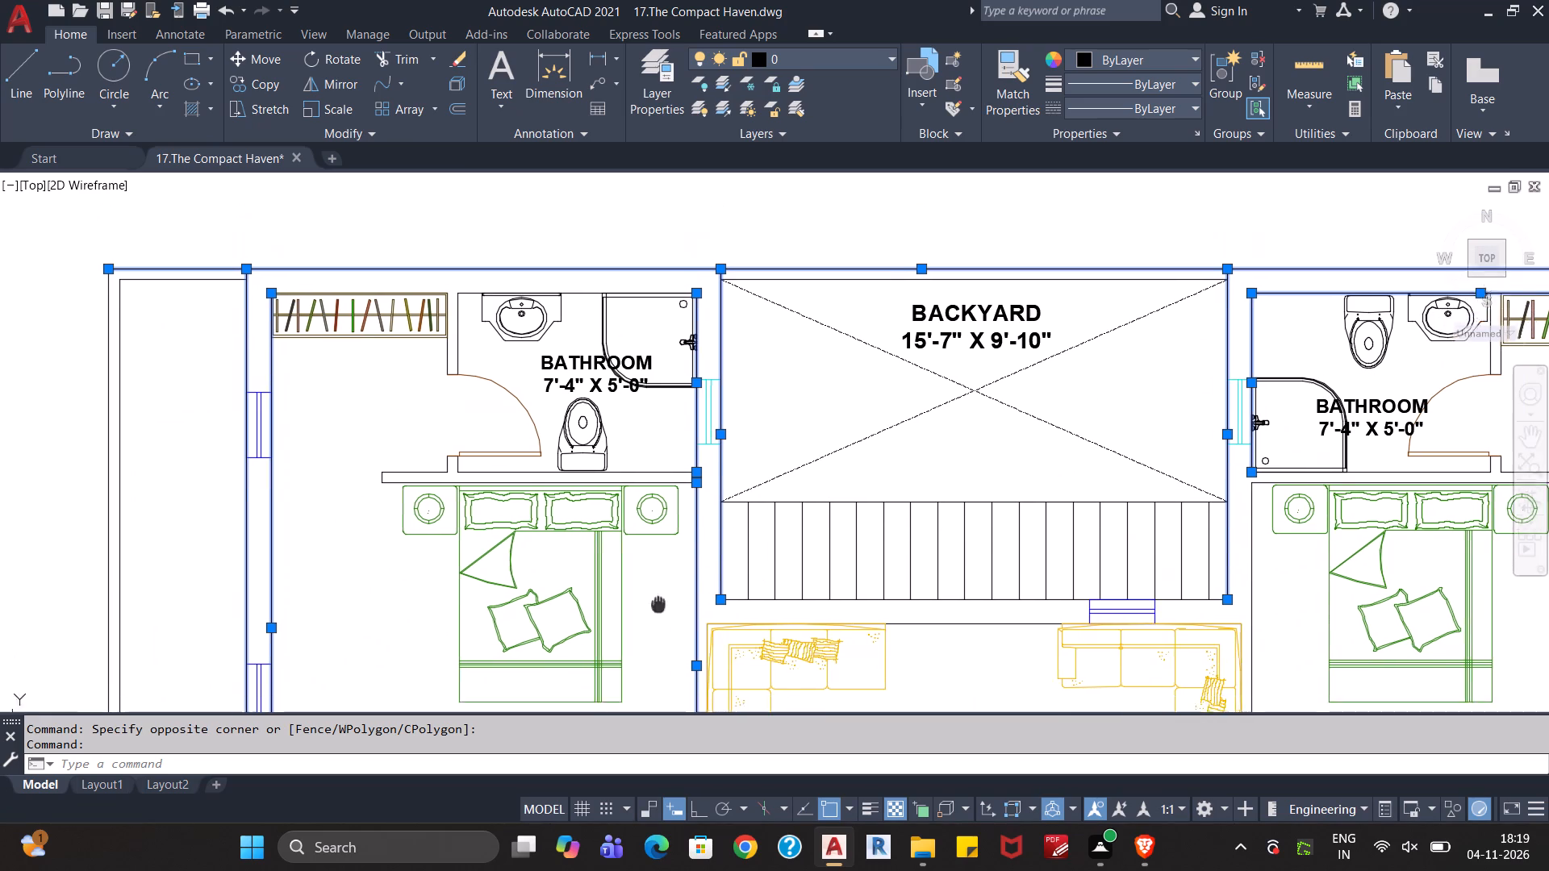
{"action": "middle_click_drag", "start_coordinate": [658, 615], "coordinate": [658, 634]}
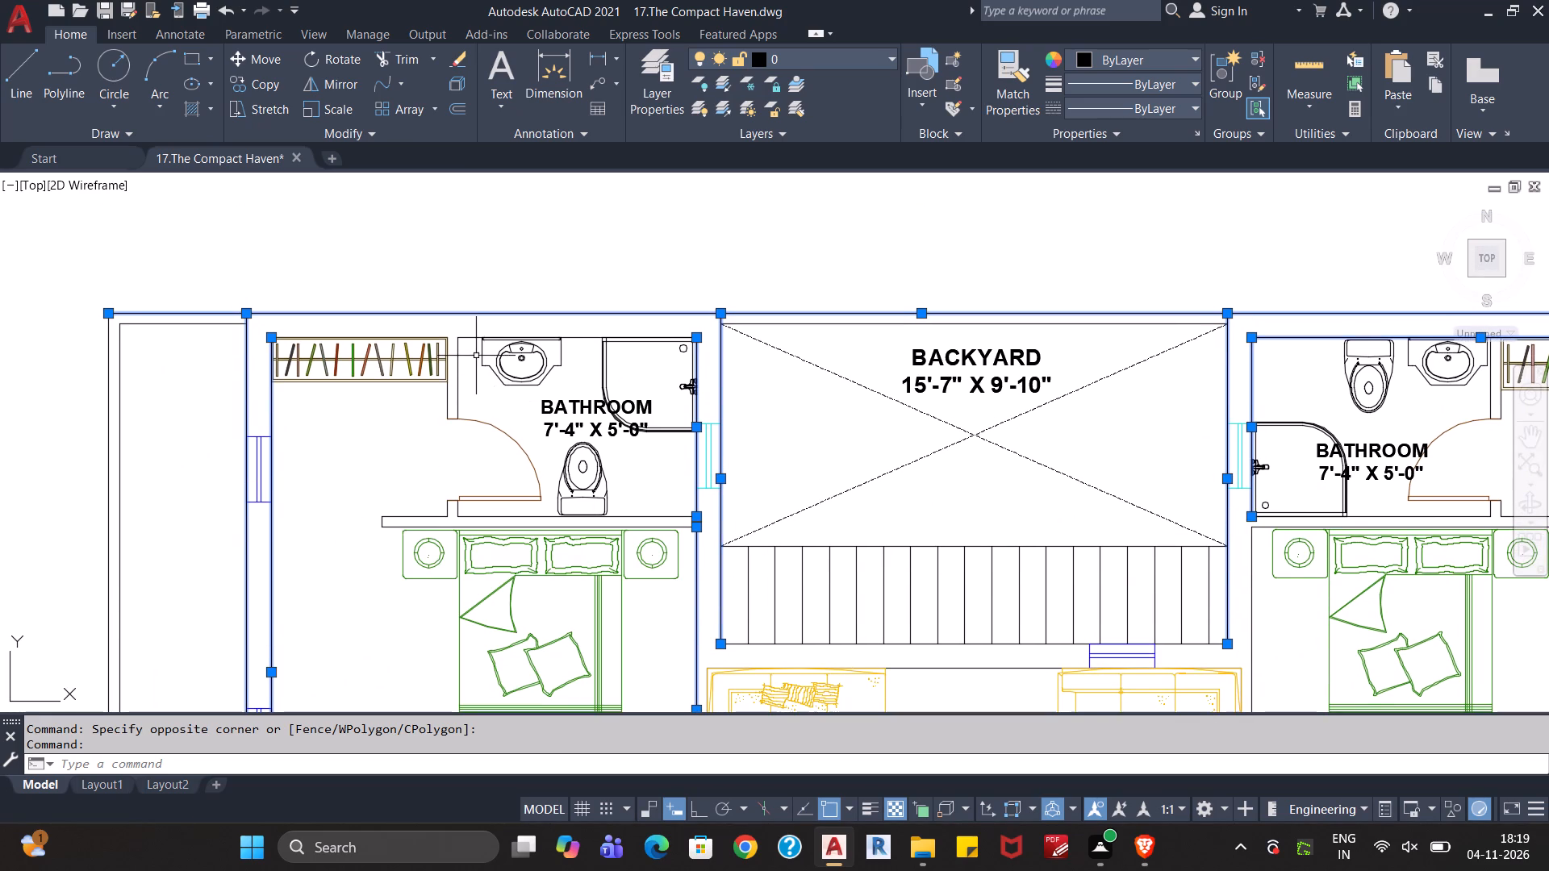
{"action": "left_click", "coordinate": [470, 353]}
{"action": "left_click", "coordinate": [437, 340]}
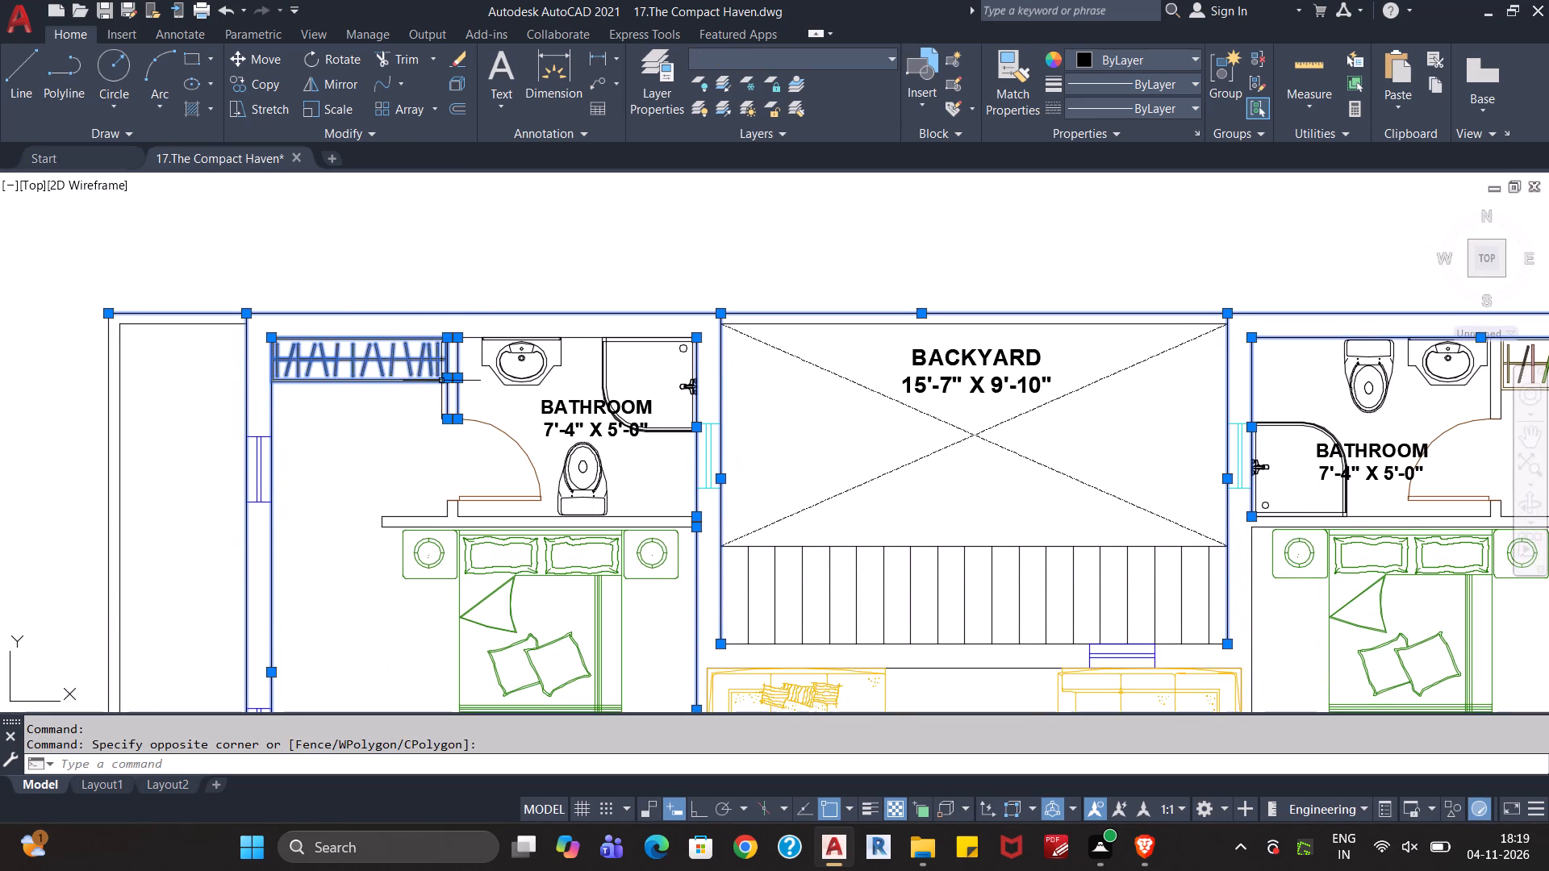
{"action": "left_click", "coordinate": [472, 358]}
{"action": "left_click", "coordinate": [426, 331]}
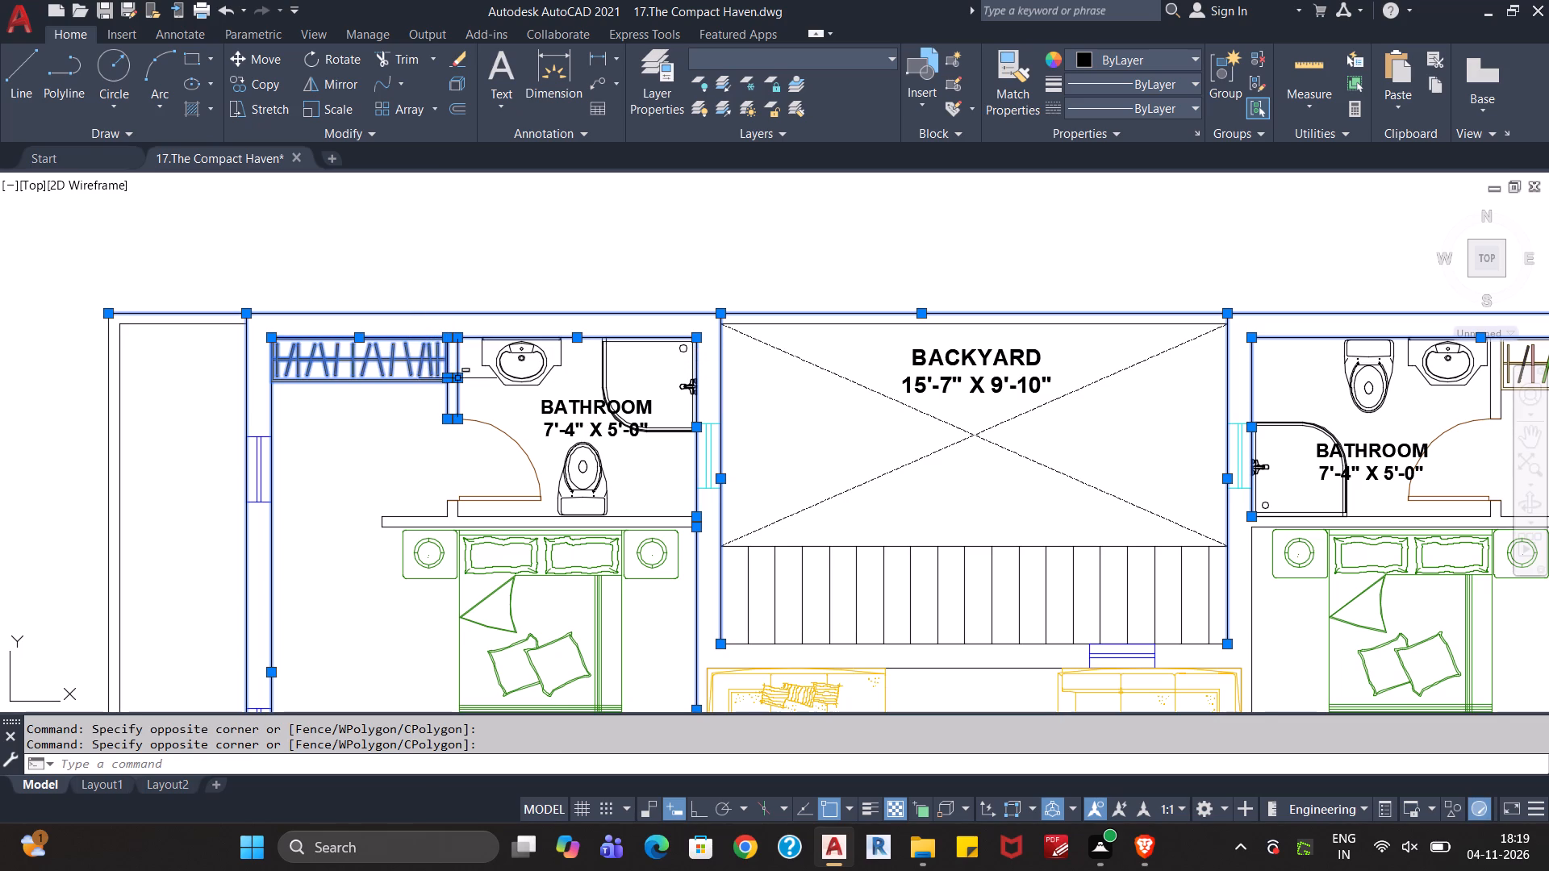
{"action": "left_click", "coordinate": [469, 366], "text": "shift"}
{"action": "left_click", "coordinate": [423, 381], "text": "shift"}
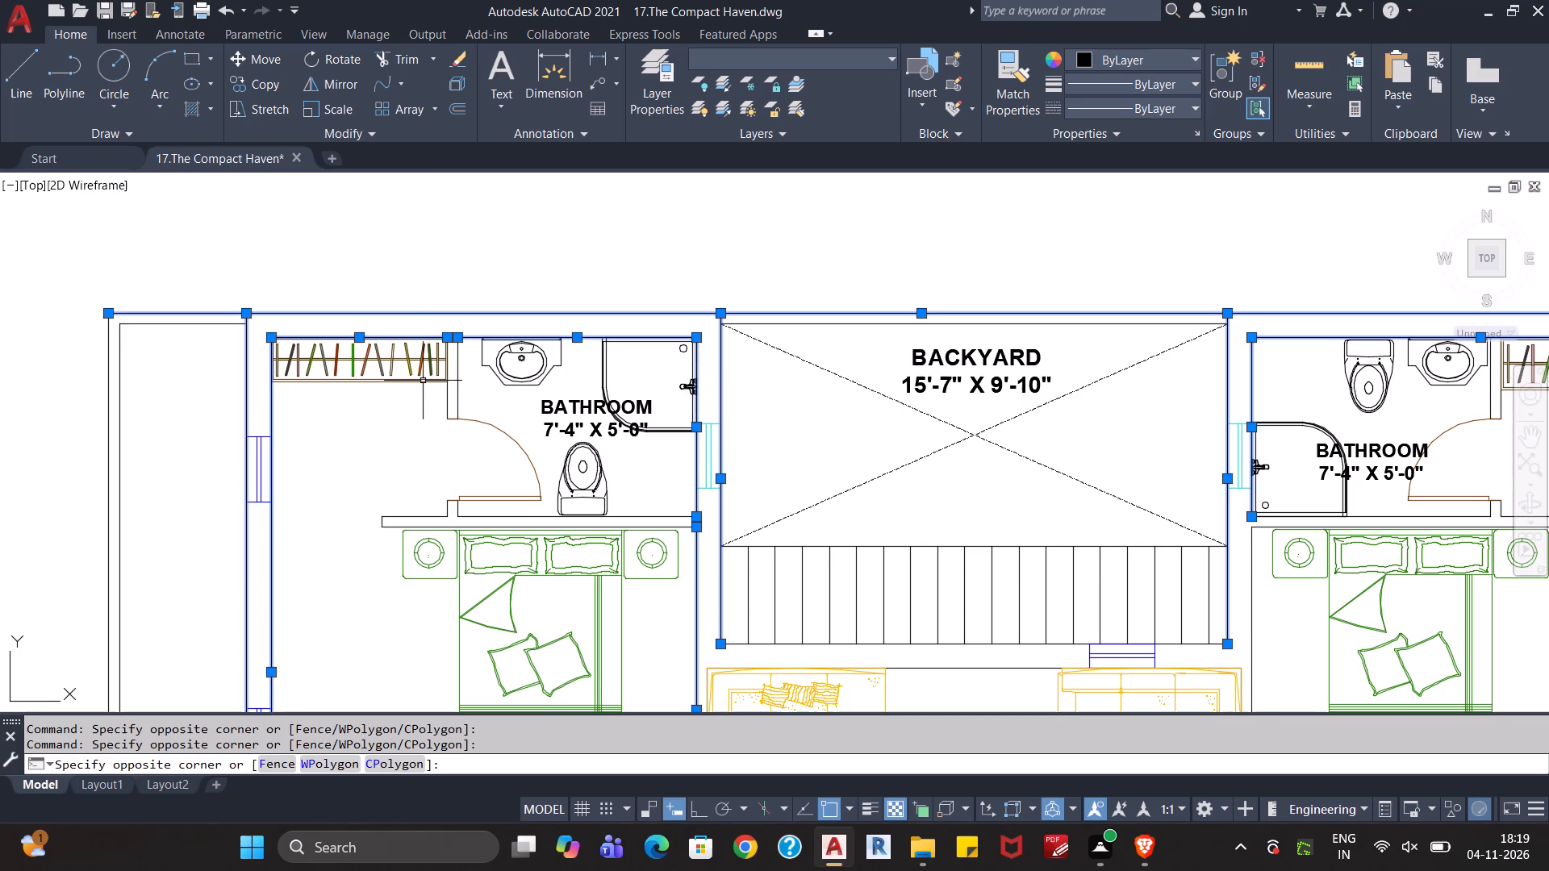
Review the selected perimeter wall lines across the whole plan and assign them to the Outer Walls layer.
{"action": "scroll", "coordinate": [380, 448], "scroll_direction": "down", "scroll_amount": 1}
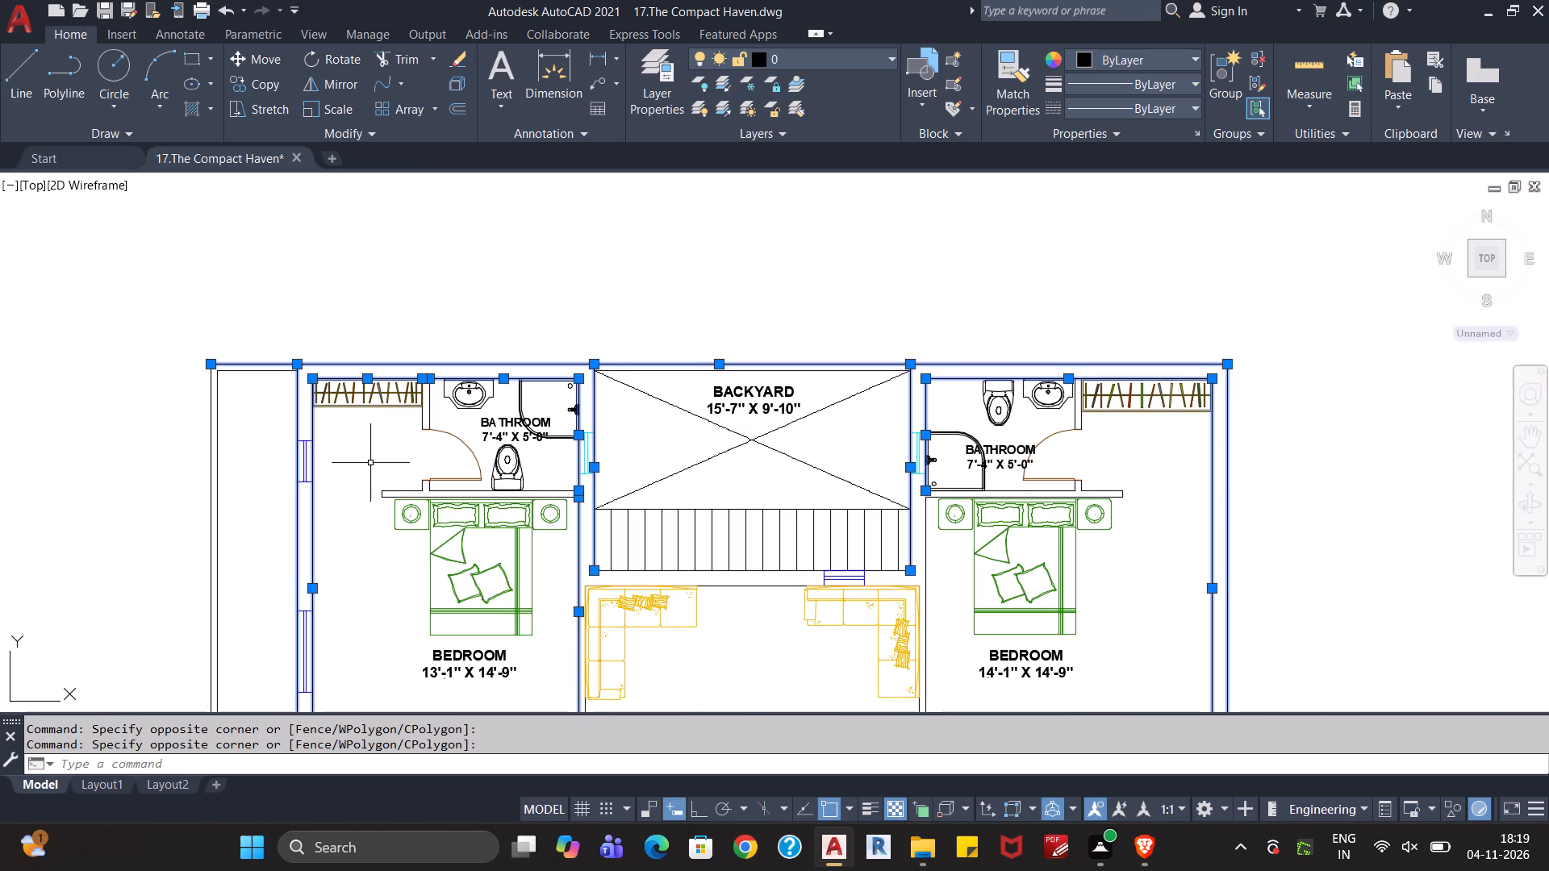
{"action": "middle_click_drag", "start_coordinate": [361, 477], "coordinate": [378, 400]}
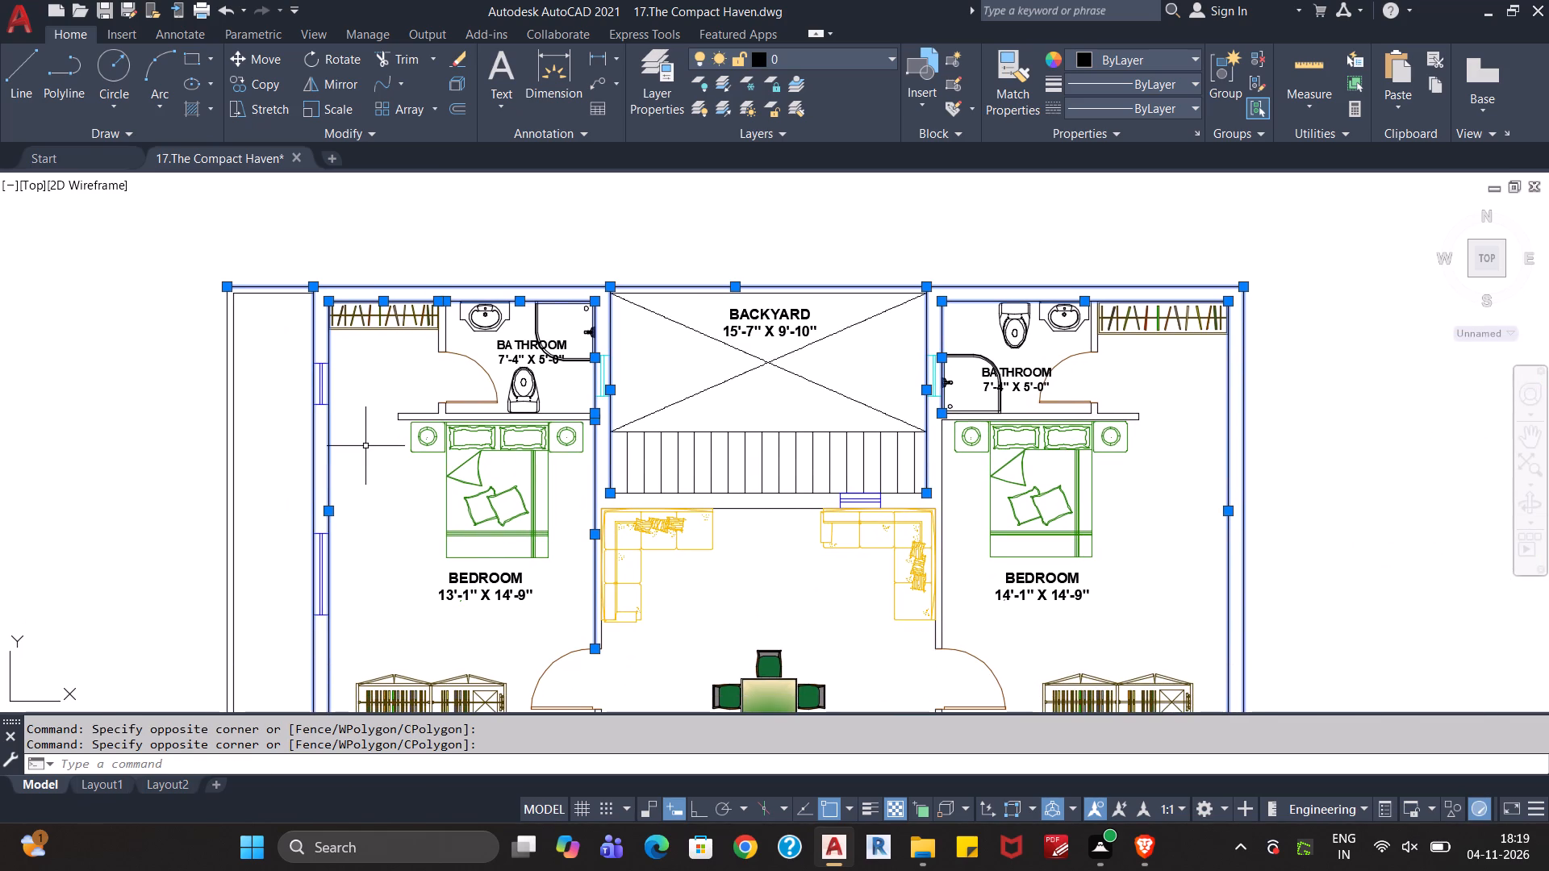
{"action": "scroll", "coordinate": [365, 447], "scroll_direction": "down", "scroll_amount": 1}
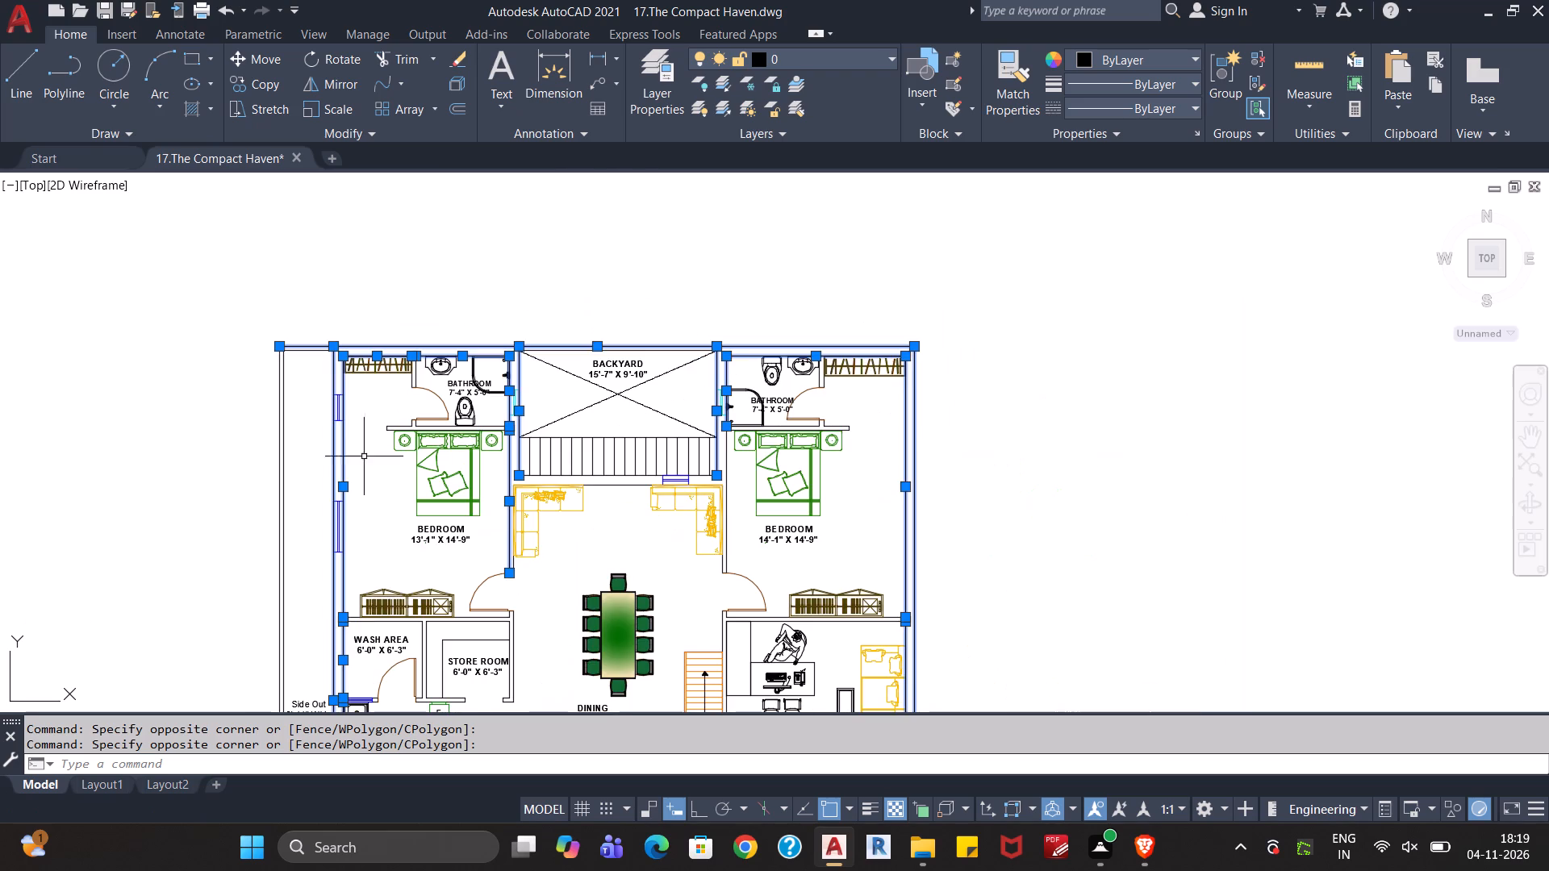
{"action": "scroll", "coordinate": [370, 506], "scroll_direction": "down", "scroll_amount": 1}
{"action": "middle_click_drag", "start_coordinate": [379, 524], "coordinate": [380, 369]}
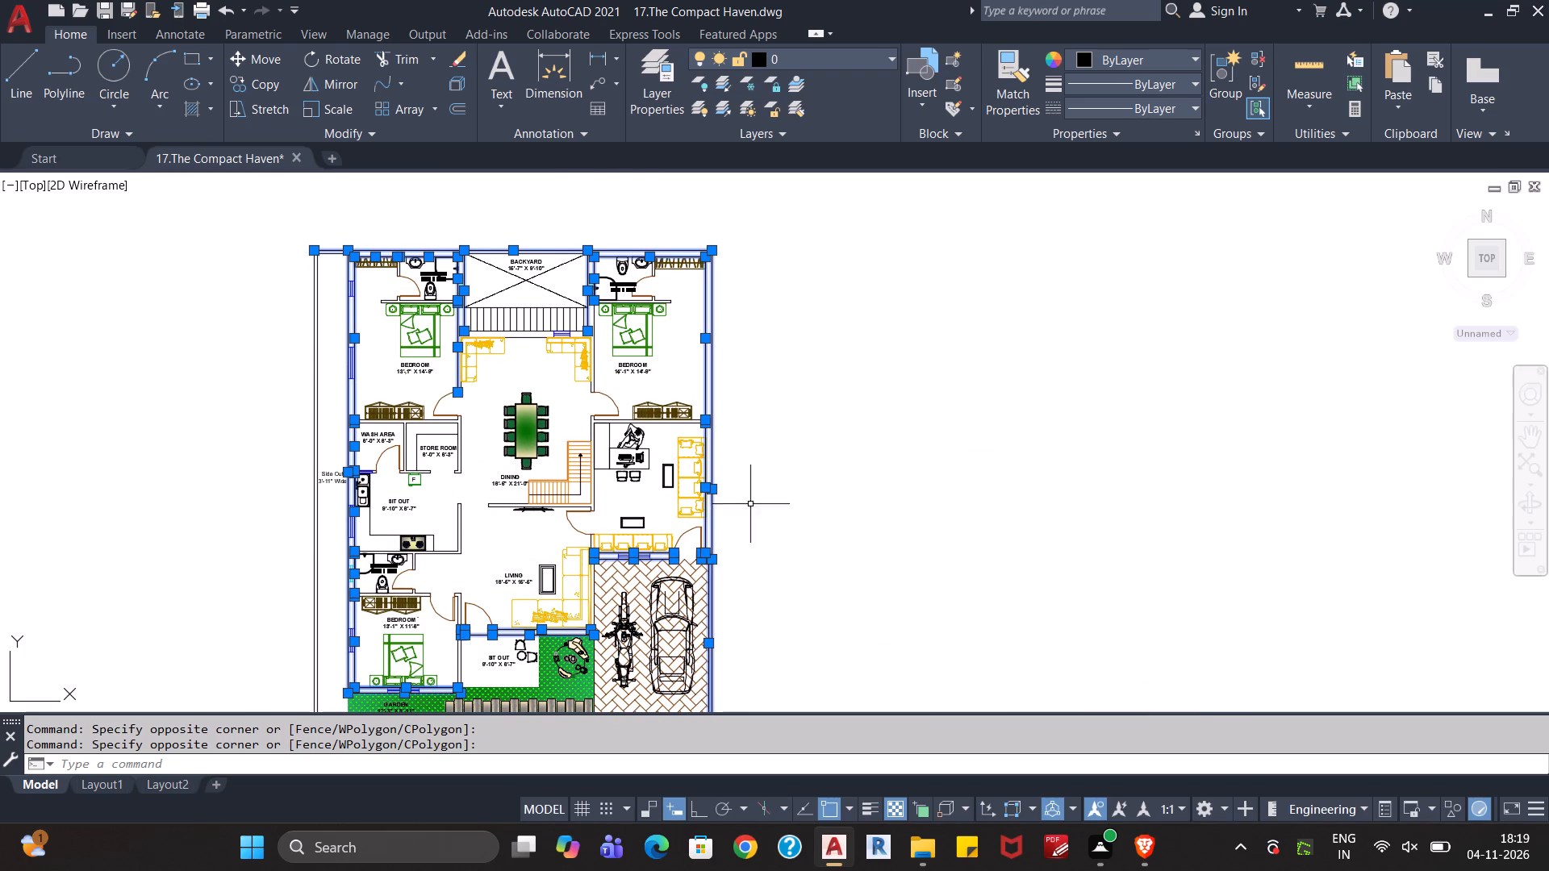
{"action": "middle_click_drag", "start_coordinate": [813, 597], "coordinate": [812, 466]}
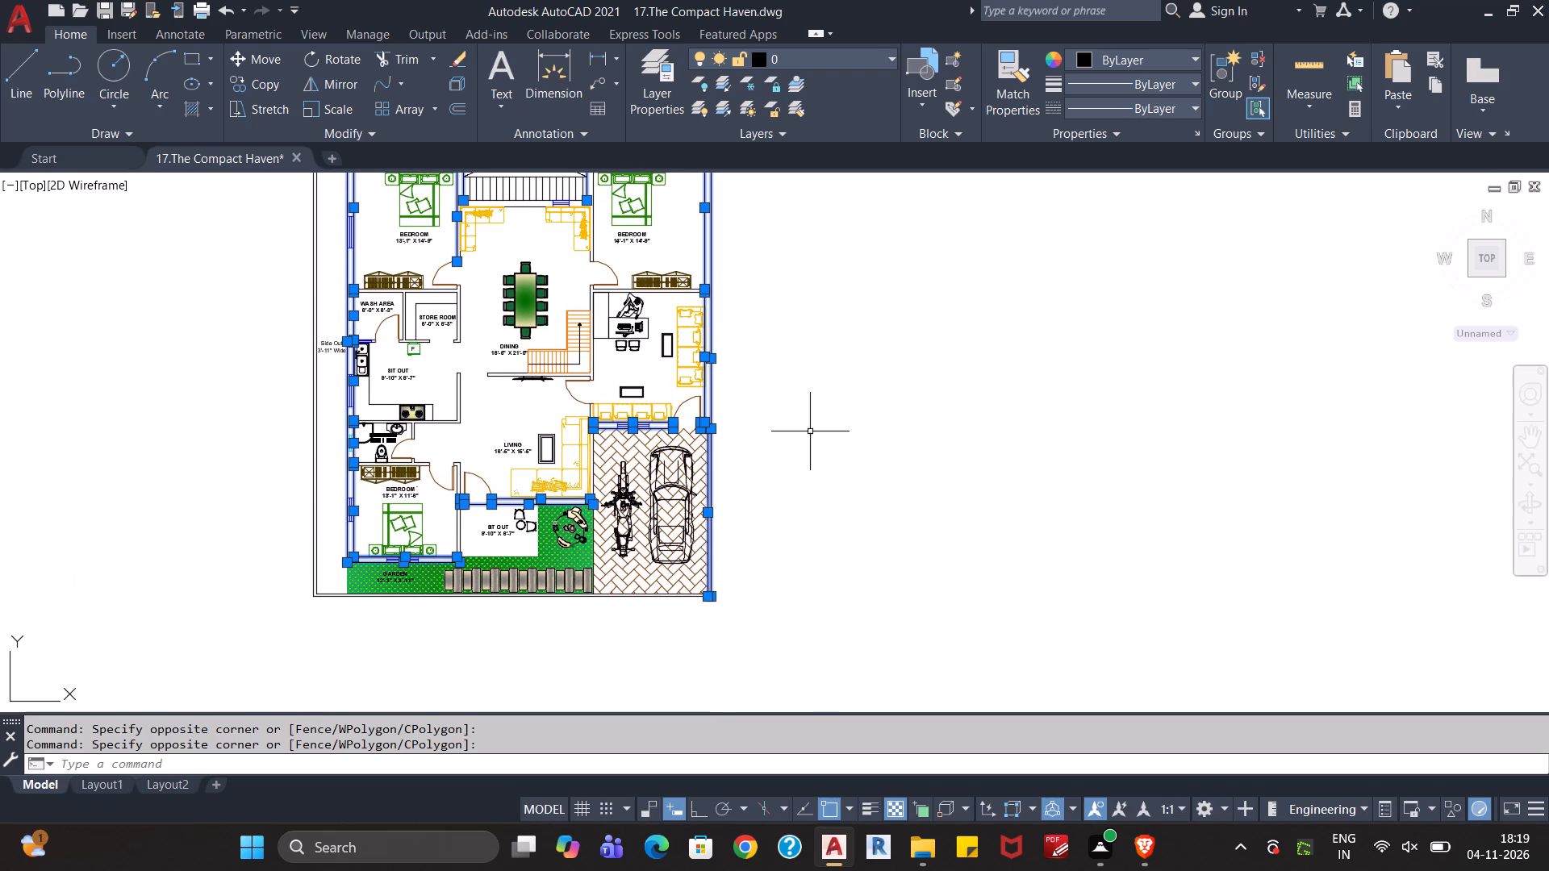
{"action": "middle_click_drag", "start_coordinate": [813, 427], "coordinate": [820, 525]}
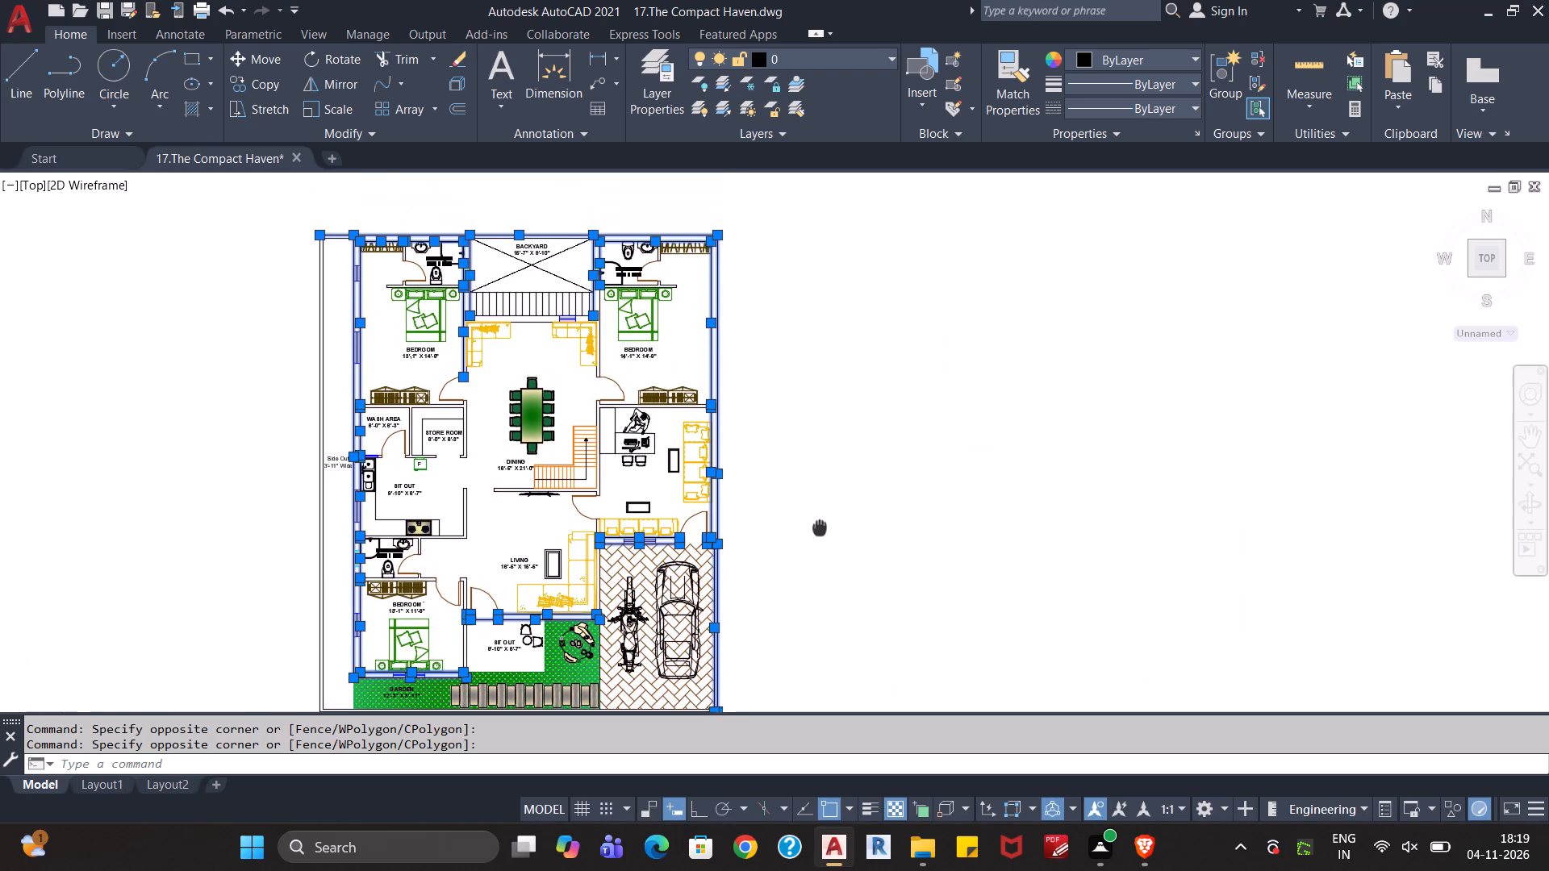
{"action": "middle_click_drag", "start_coordinate": [820, 525], "coordinate": [820, 516]}
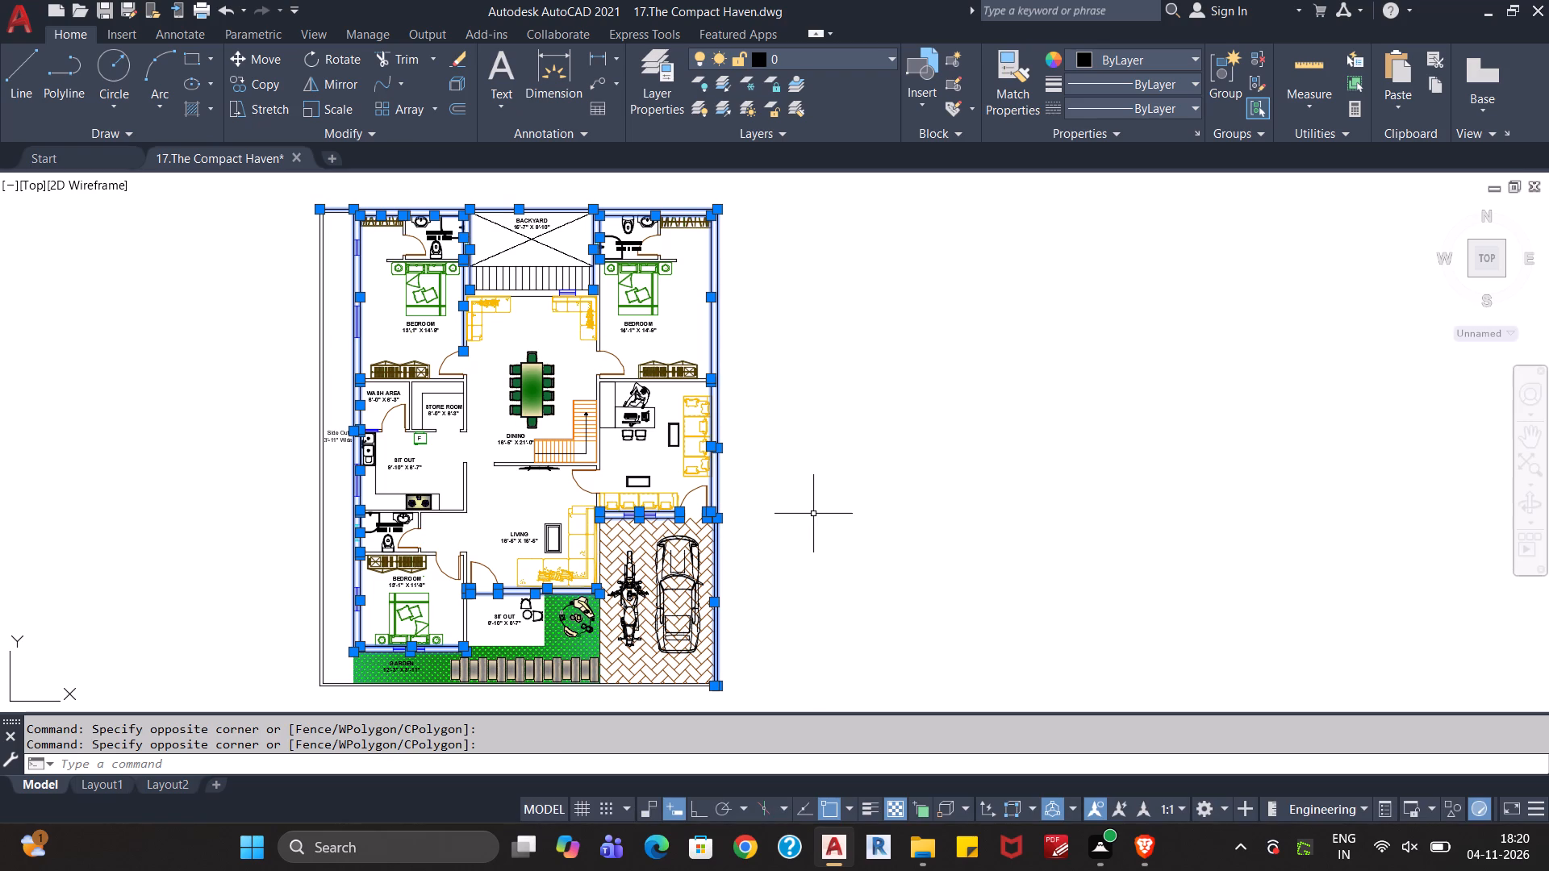
{"action": "middle_click_drag", "start_coordinate": [796, 451], "coordinate": [800, 533]}
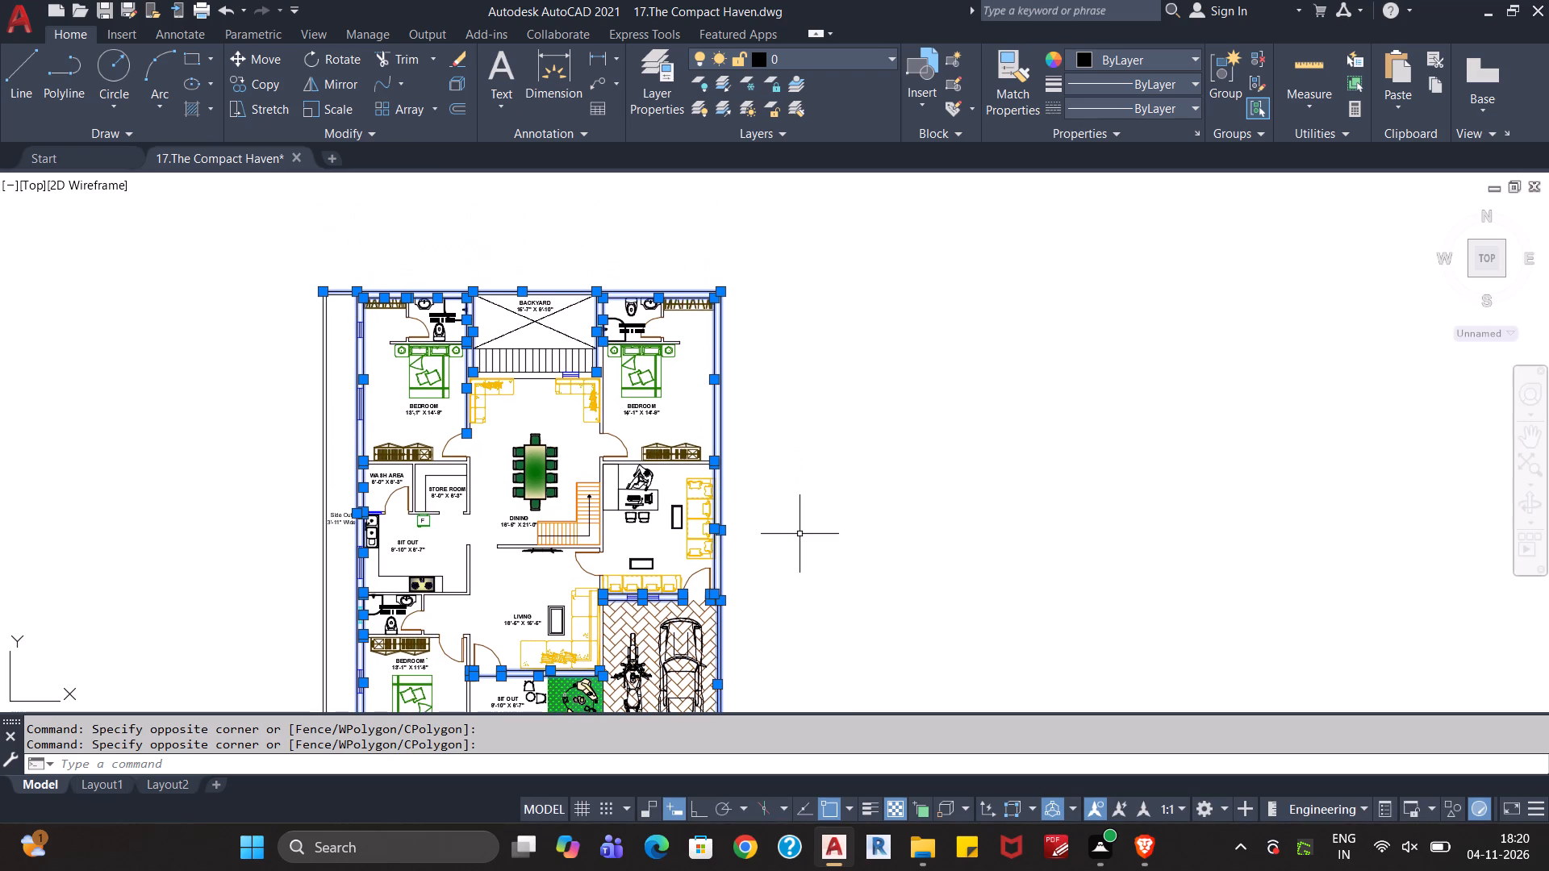
{"action": "left_click", "coordinate": [850, 65]}
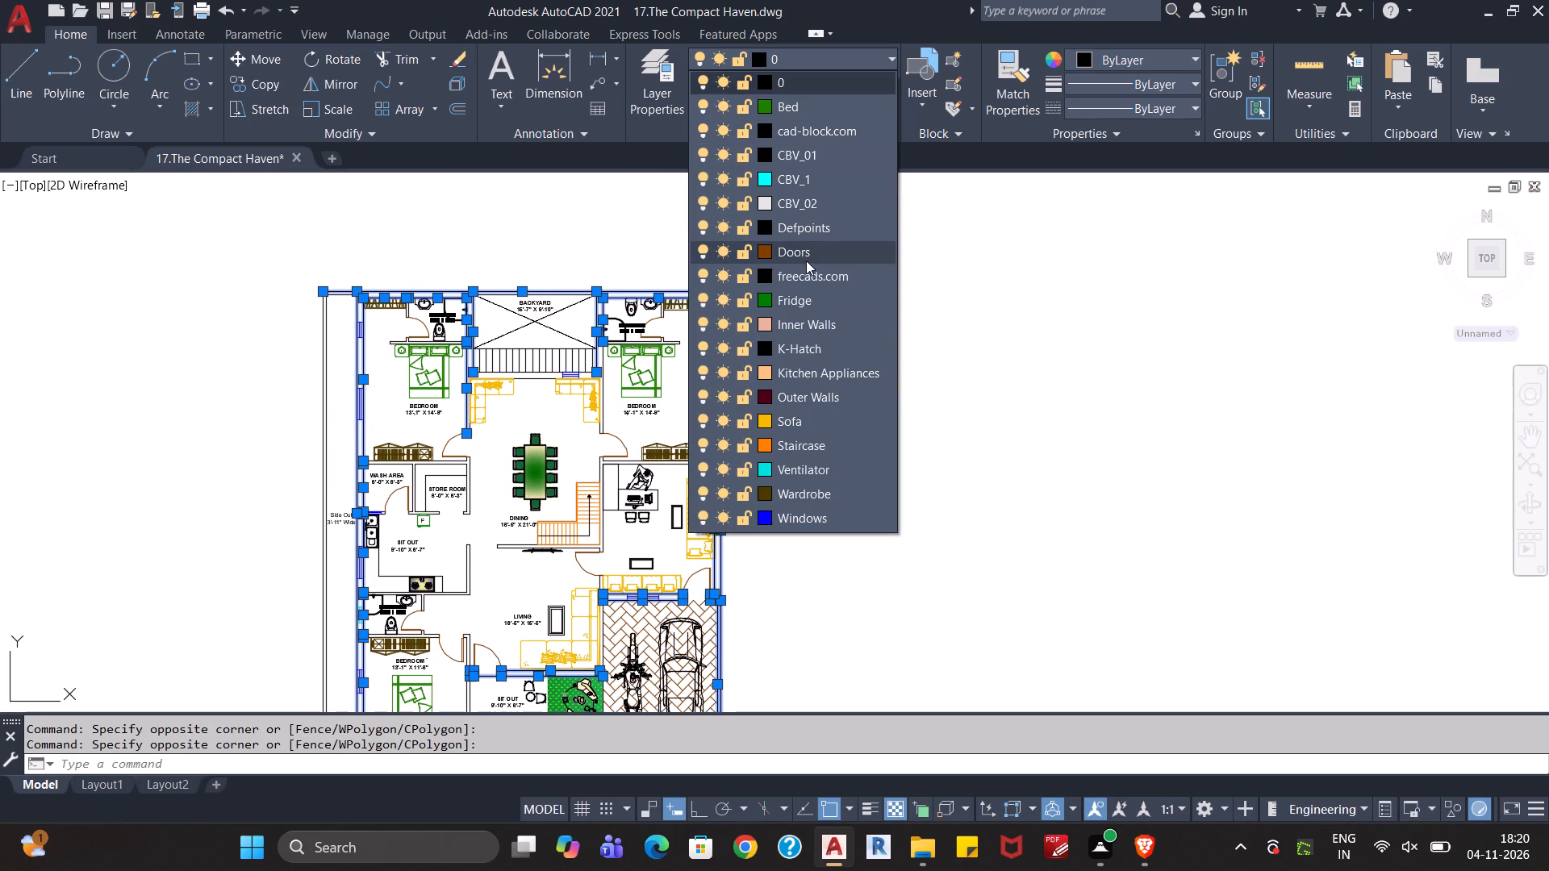
{"action": "left_click", "coordinate": [804, 392]}
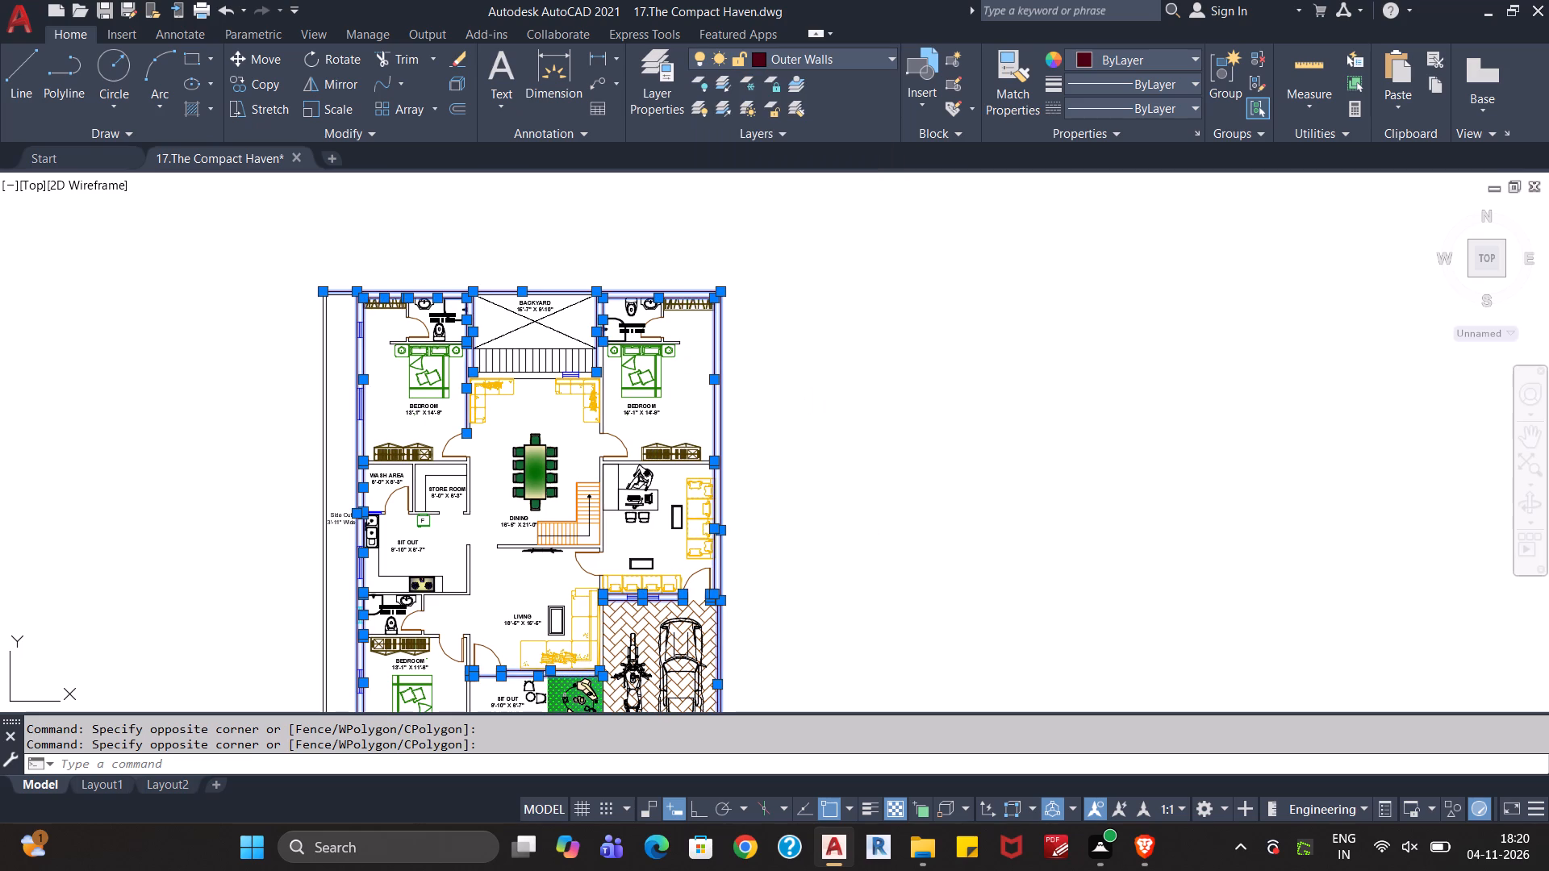
Clear the selection of the perimeter wall lines.
{"action": "key", "text": "Escape"}
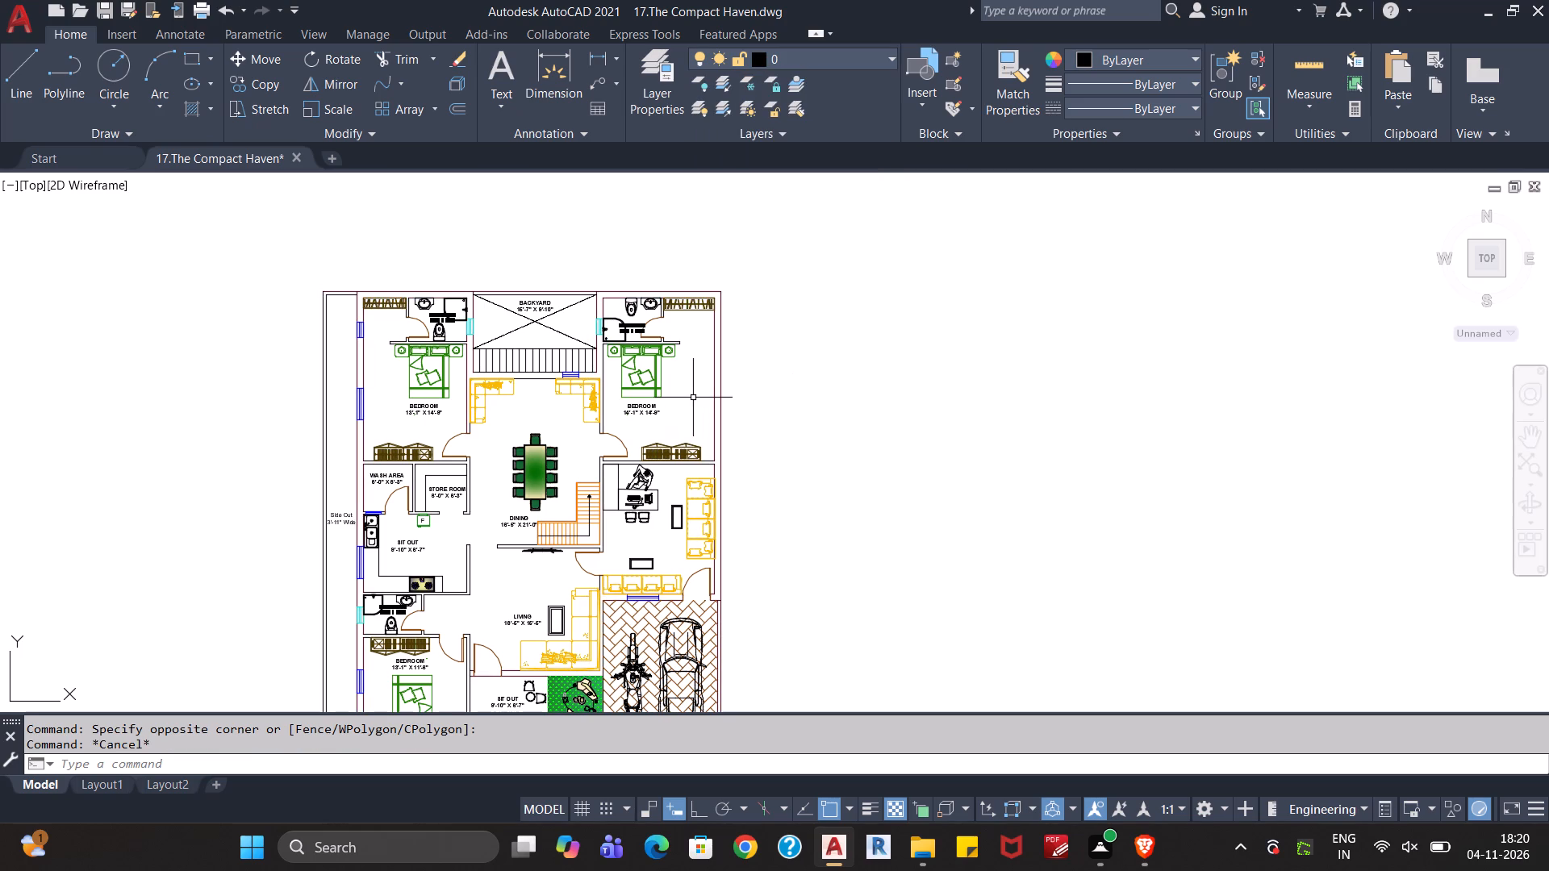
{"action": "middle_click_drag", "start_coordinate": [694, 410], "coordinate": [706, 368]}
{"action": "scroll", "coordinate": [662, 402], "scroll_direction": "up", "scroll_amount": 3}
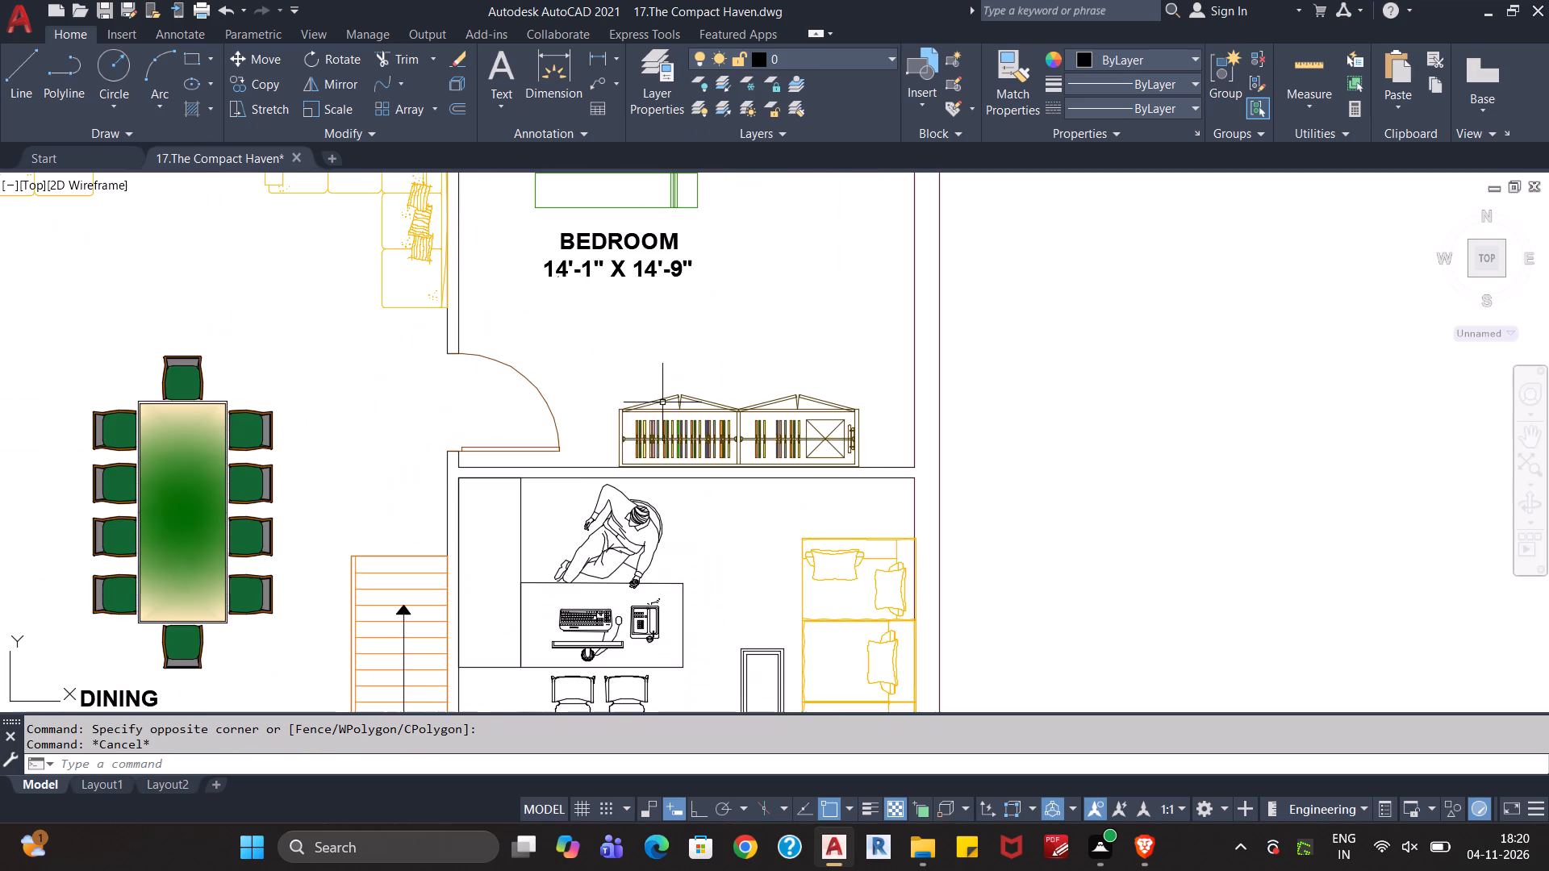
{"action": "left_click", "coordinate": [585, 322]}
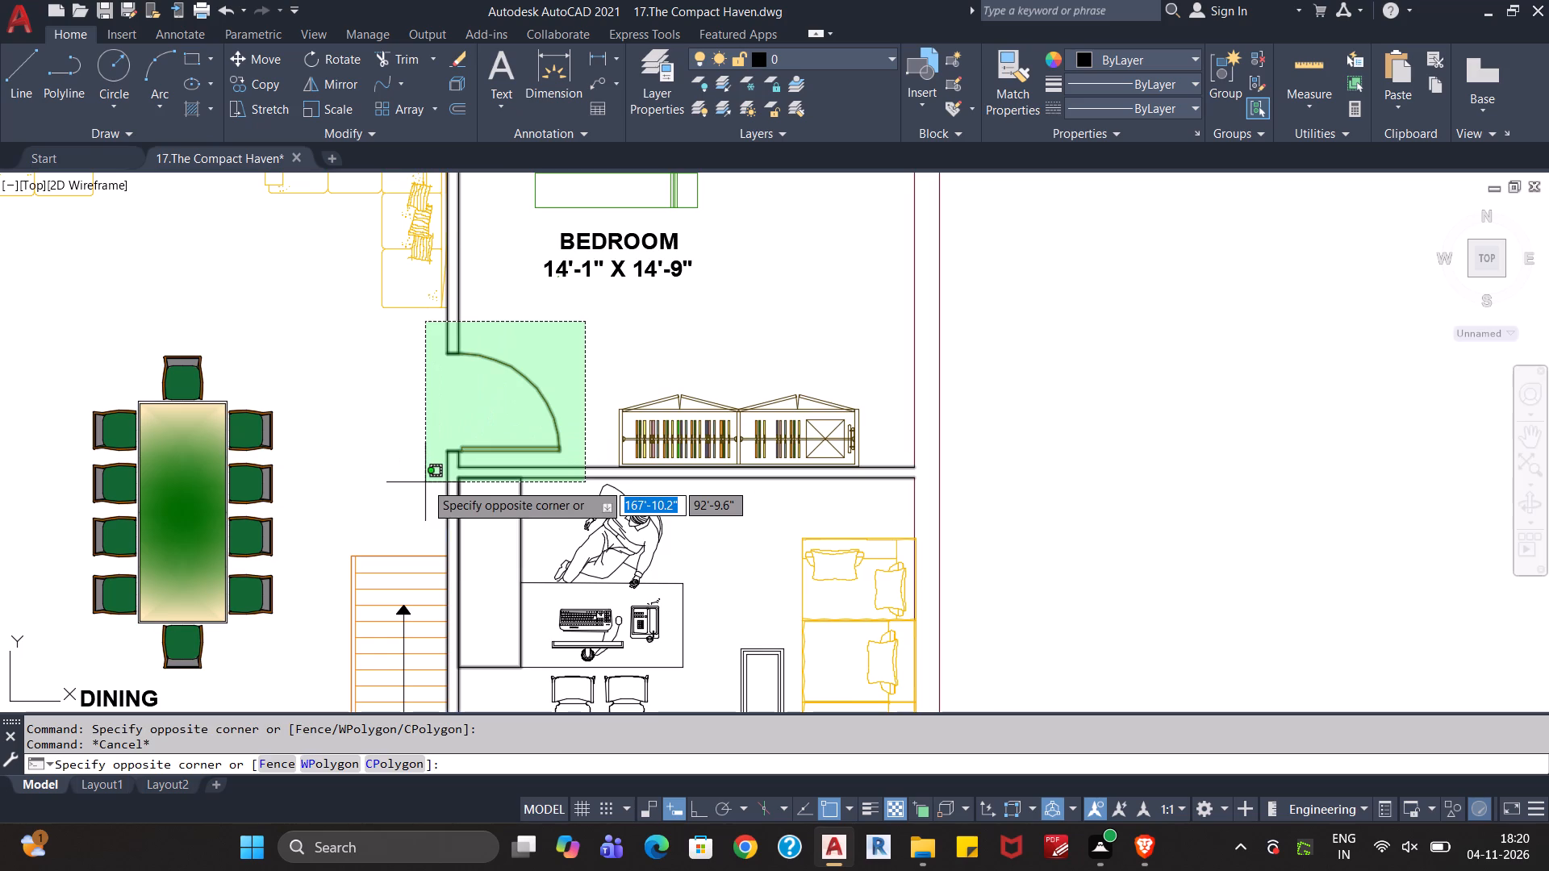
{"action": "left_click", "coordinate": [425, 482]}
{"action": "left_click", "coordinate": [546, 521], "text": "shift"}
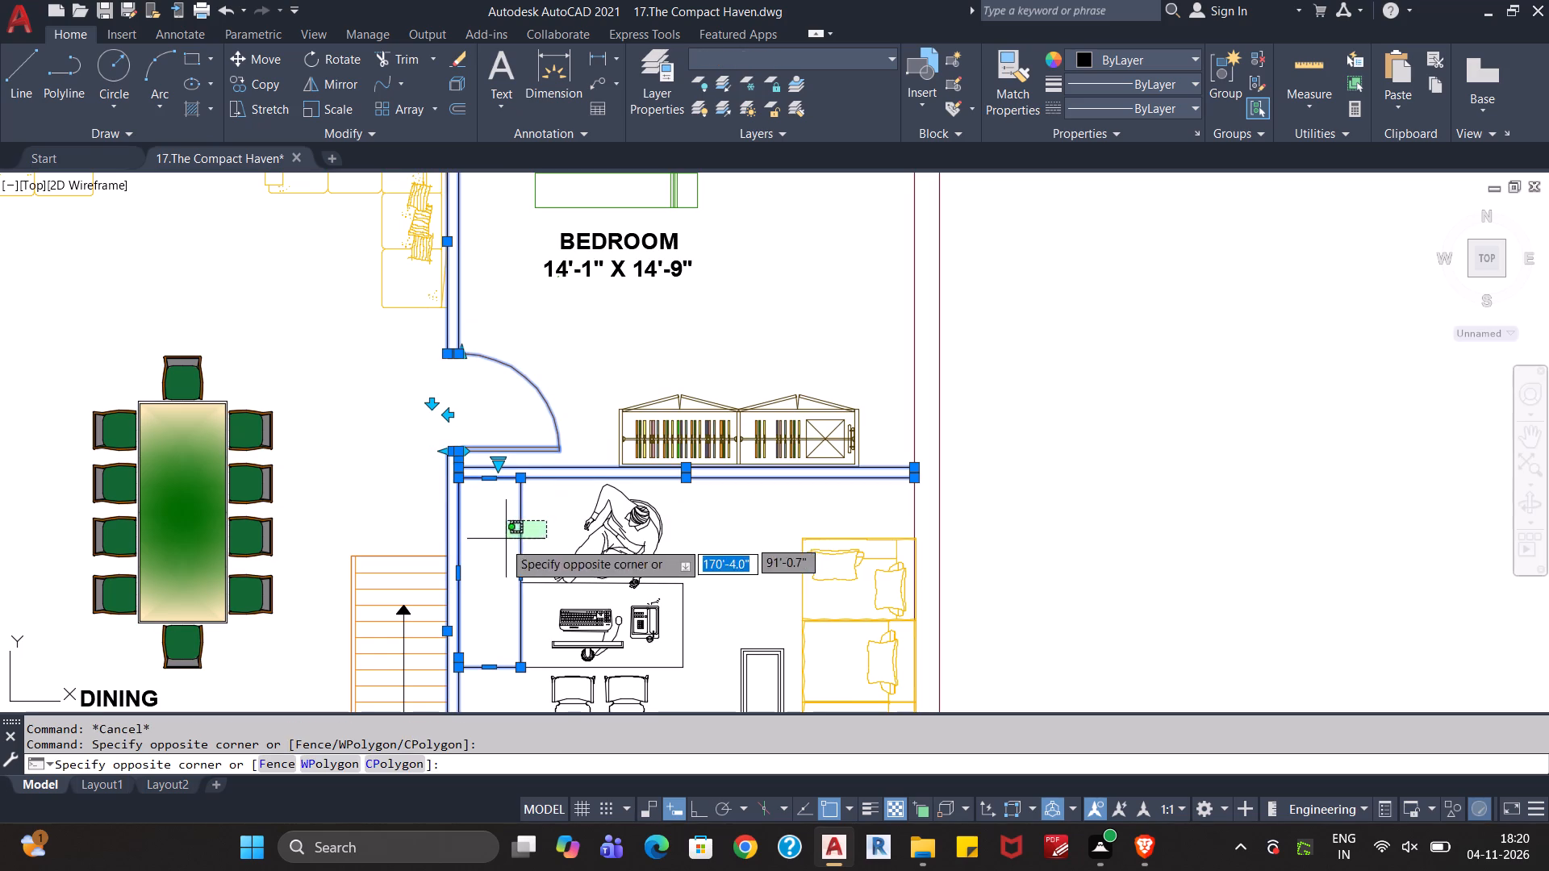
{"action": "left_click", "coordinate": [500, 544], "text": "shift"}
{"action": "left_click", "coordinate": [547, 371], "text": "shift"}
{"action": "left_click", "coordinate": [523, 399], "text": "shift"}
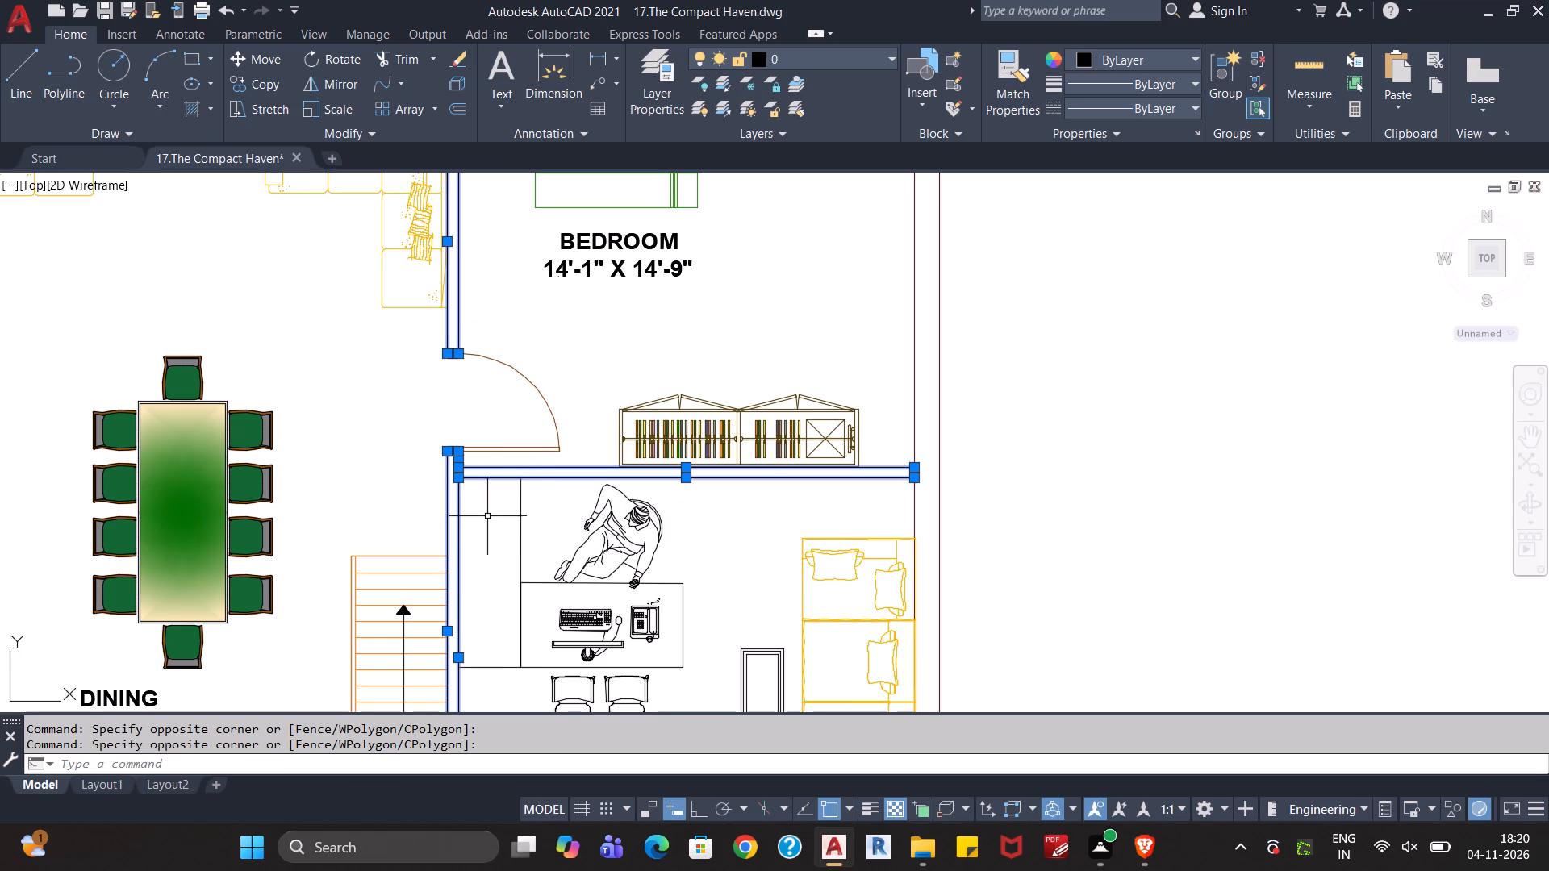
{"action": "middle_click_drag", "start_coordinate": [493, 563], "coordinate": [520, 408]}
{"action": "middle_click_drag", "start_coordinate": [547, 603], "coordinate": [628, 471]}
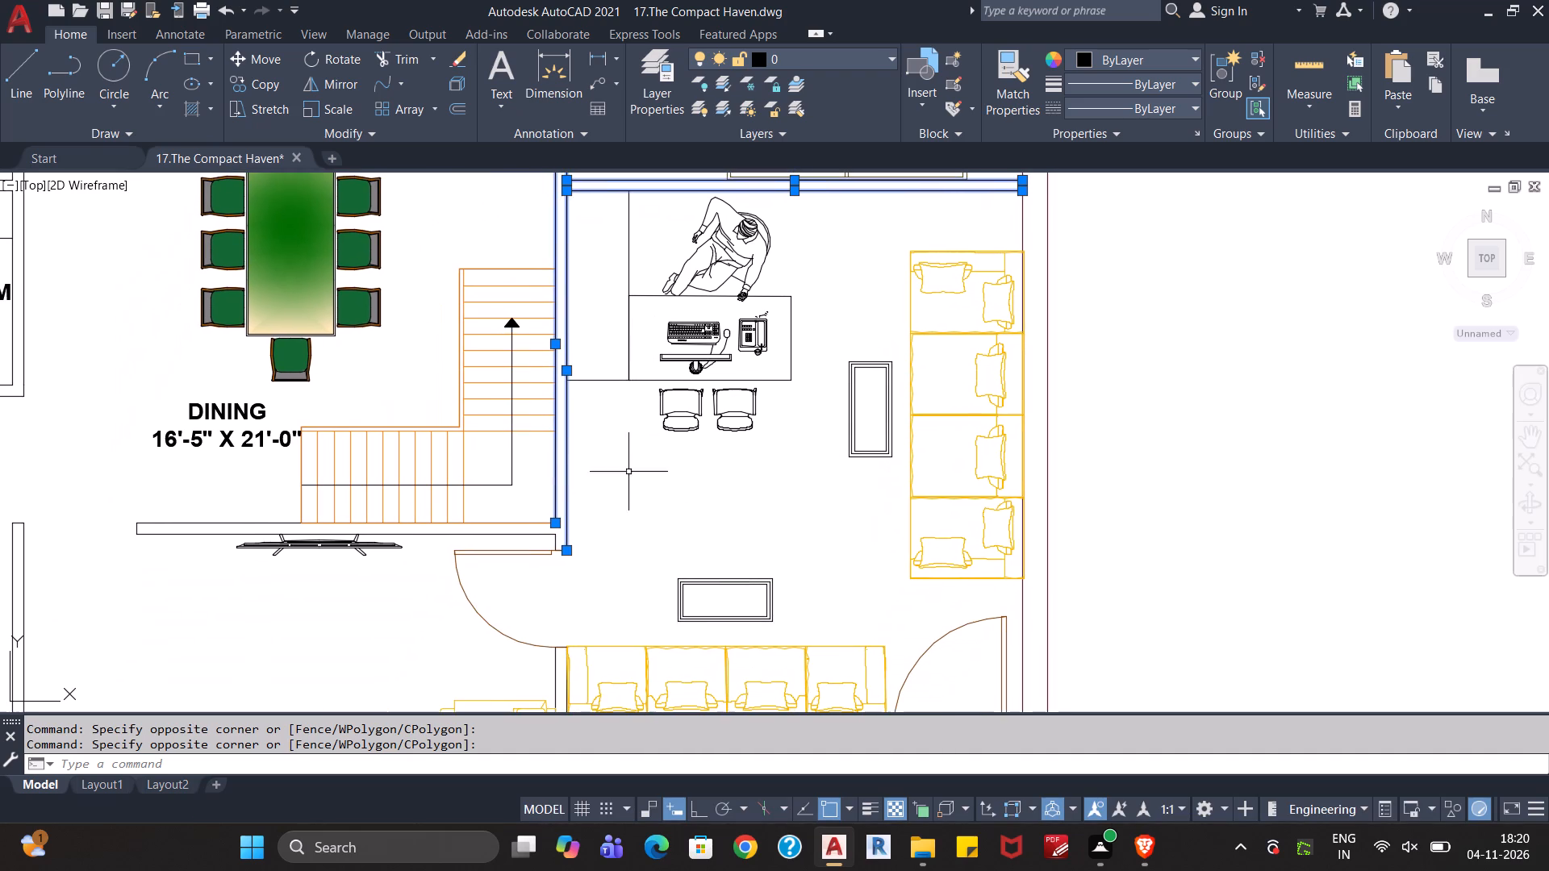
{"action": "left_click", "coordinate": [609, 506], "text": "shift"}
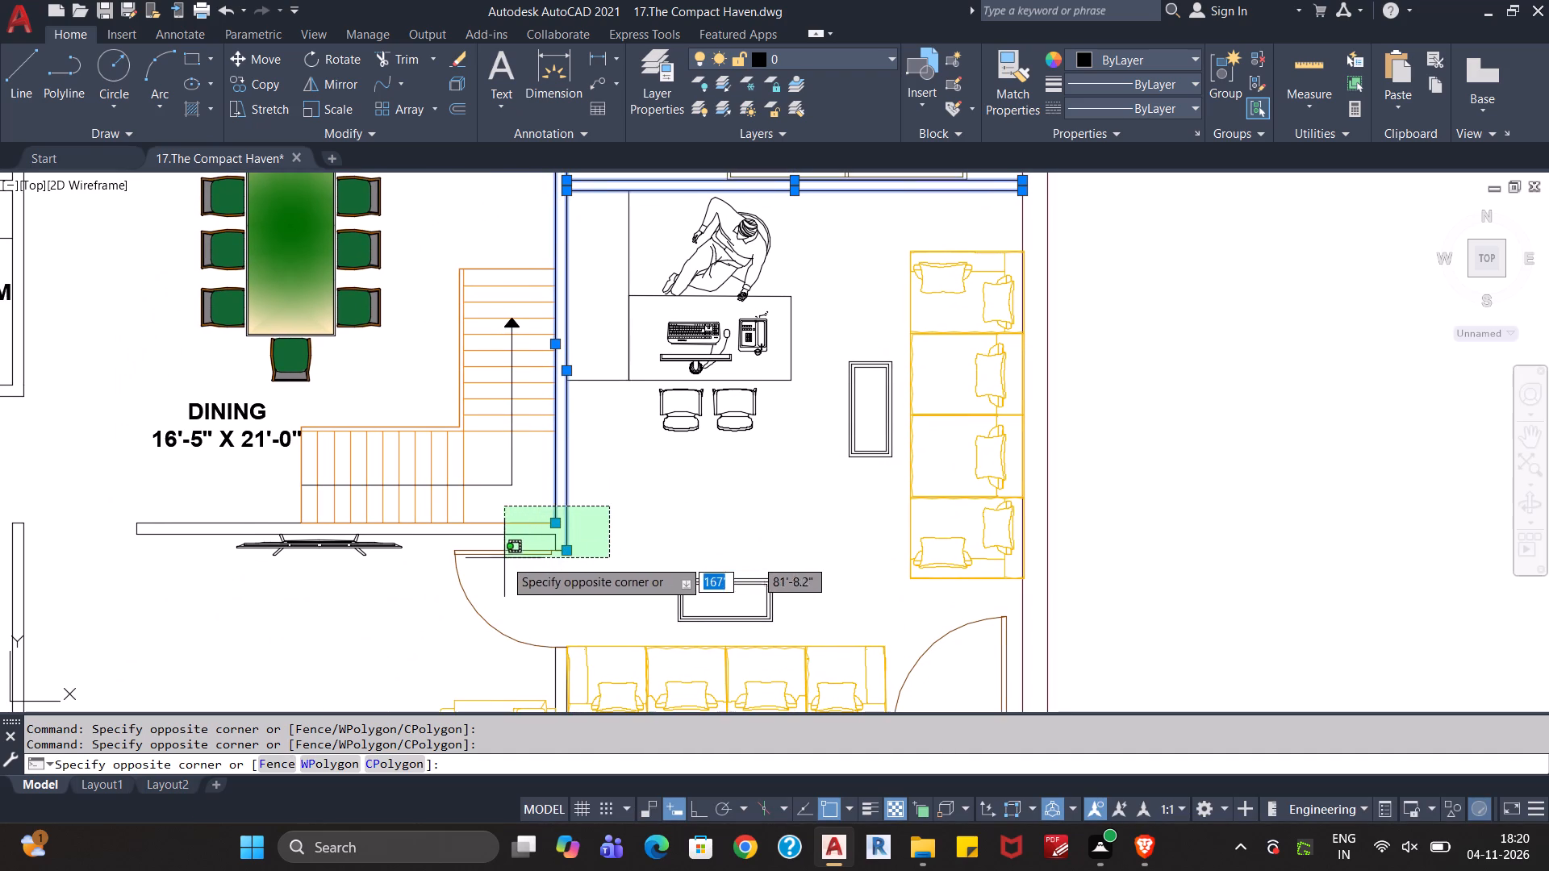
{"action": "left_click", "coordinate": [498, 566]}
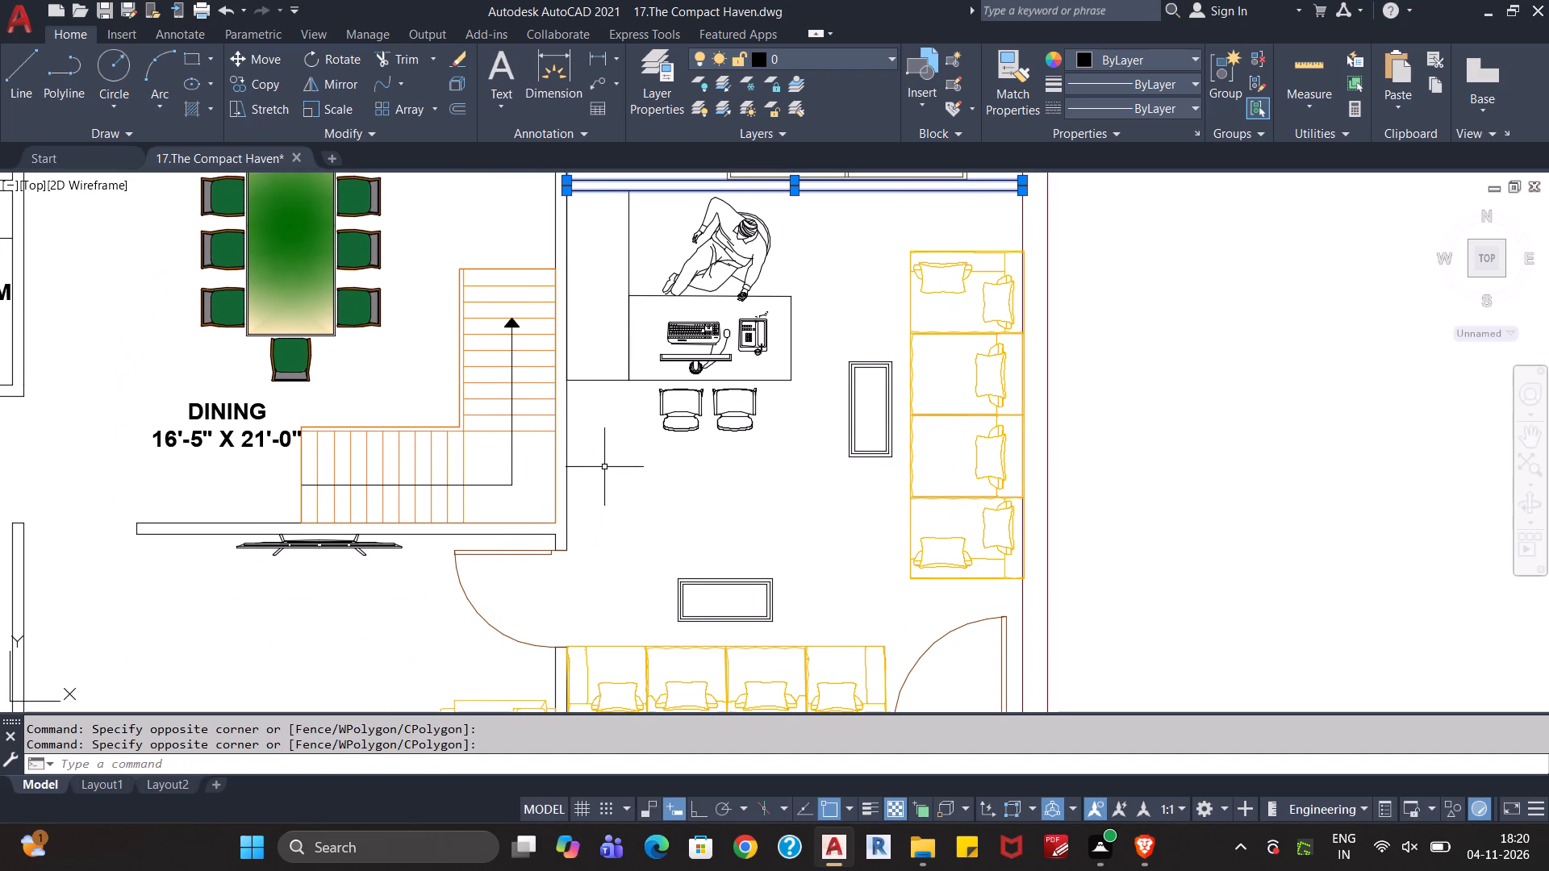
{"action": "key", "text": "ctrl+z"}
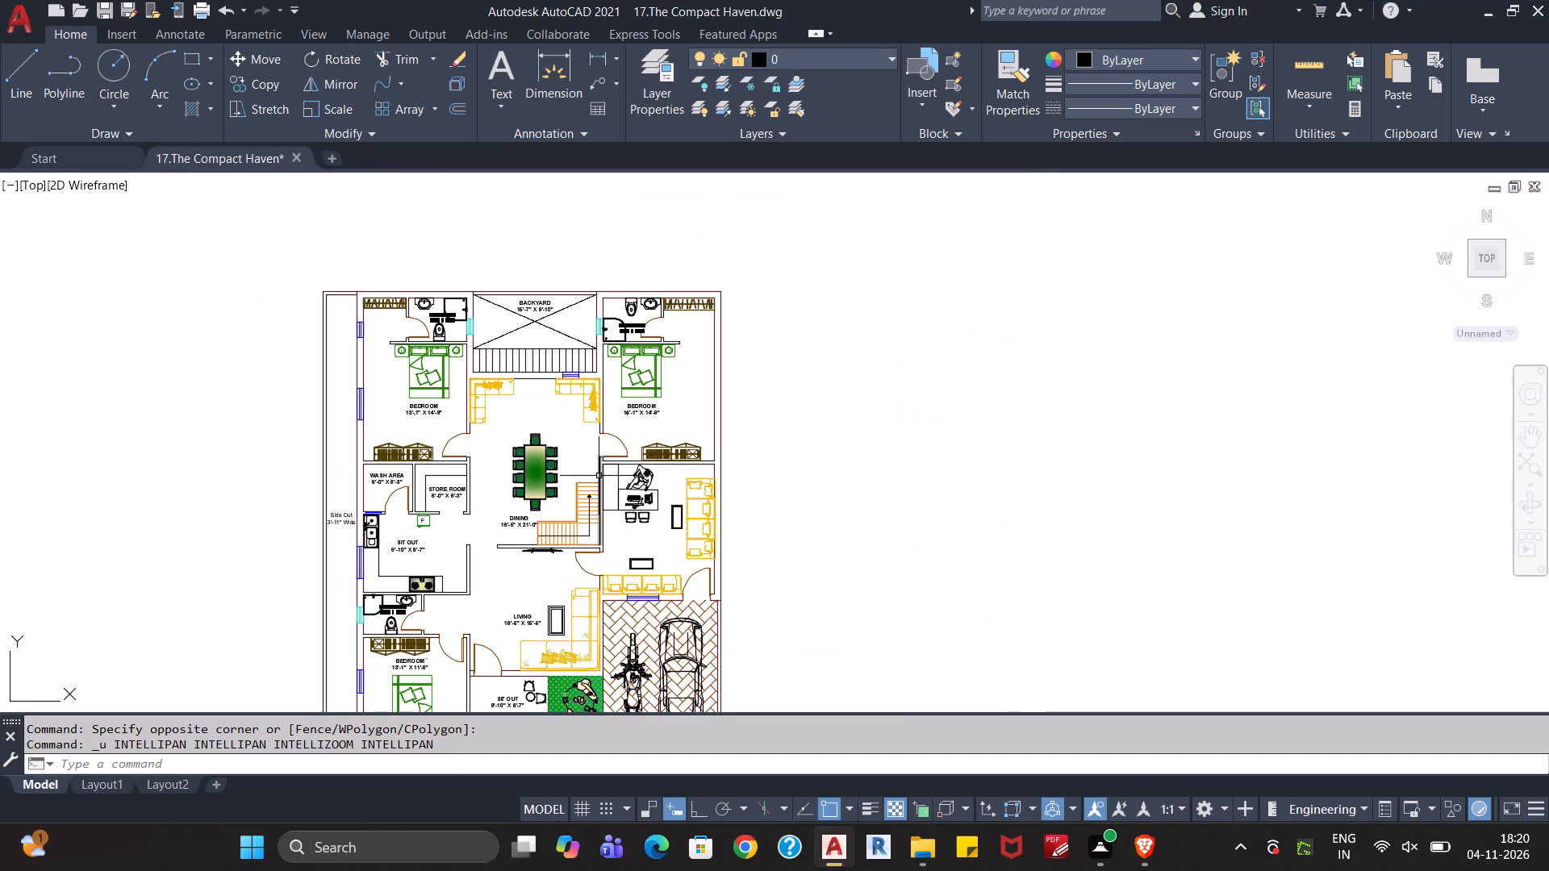
Select both faces of the wall between the Dining area and the 14'-1" X 14'-9" Bedroom, above the bedroom door.
{"action": "scroll", "coordinate": [624, 431], "scroll_direction": "up", "scroll_amount": 3}
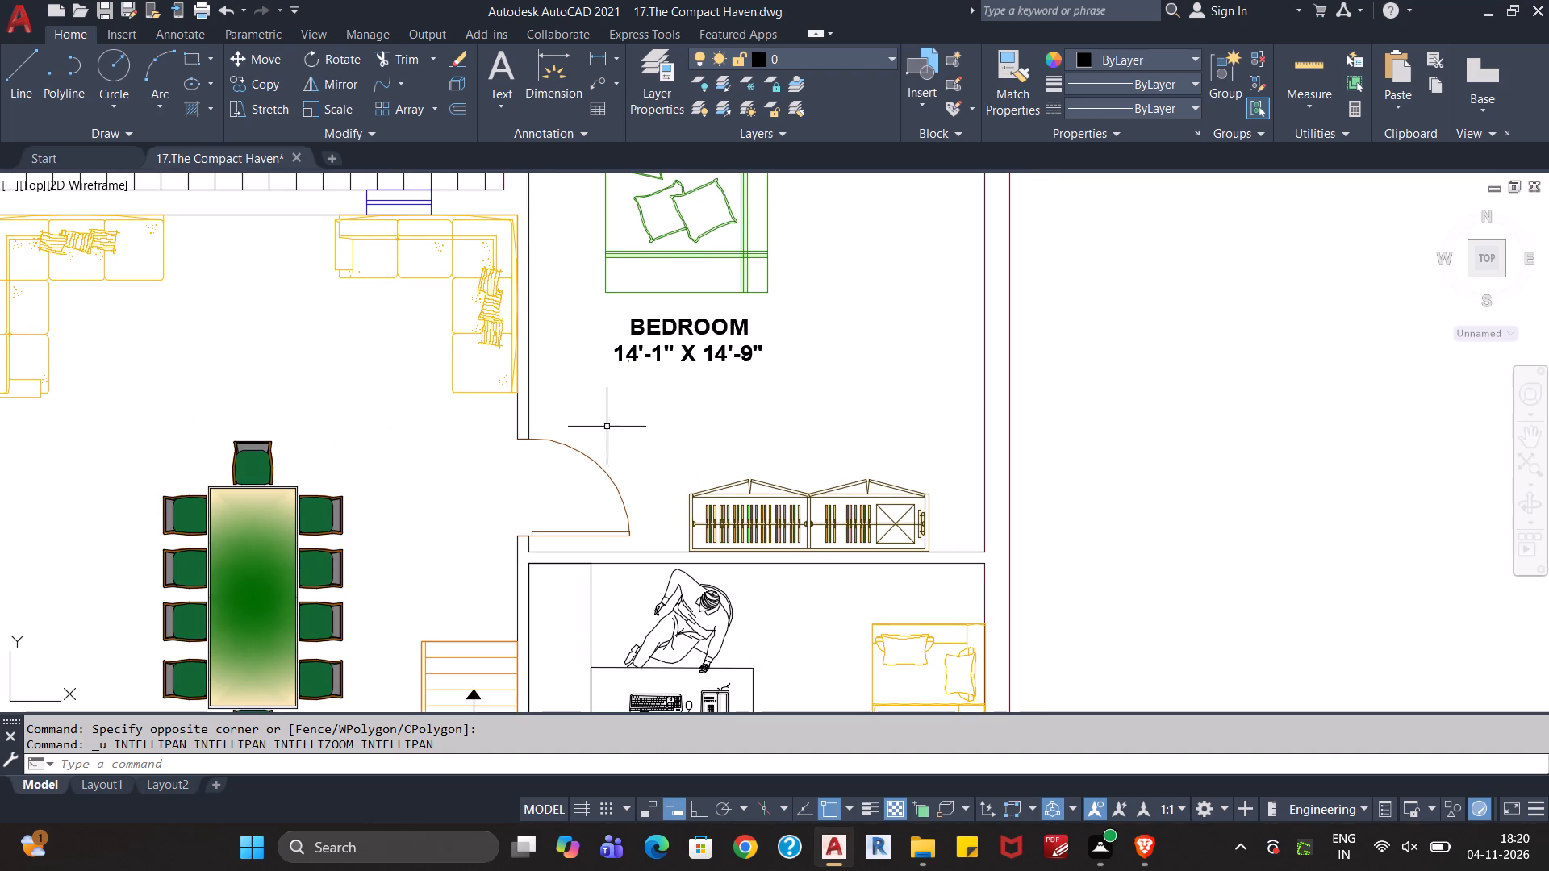
{"action": "middle_click_drag", "start_coordinate": [597, 398], "coordinate": [596, 577]}
{"action": "middle_click_drag", "start_coordinate": [579, 410], "coordinate": [575, 428]}
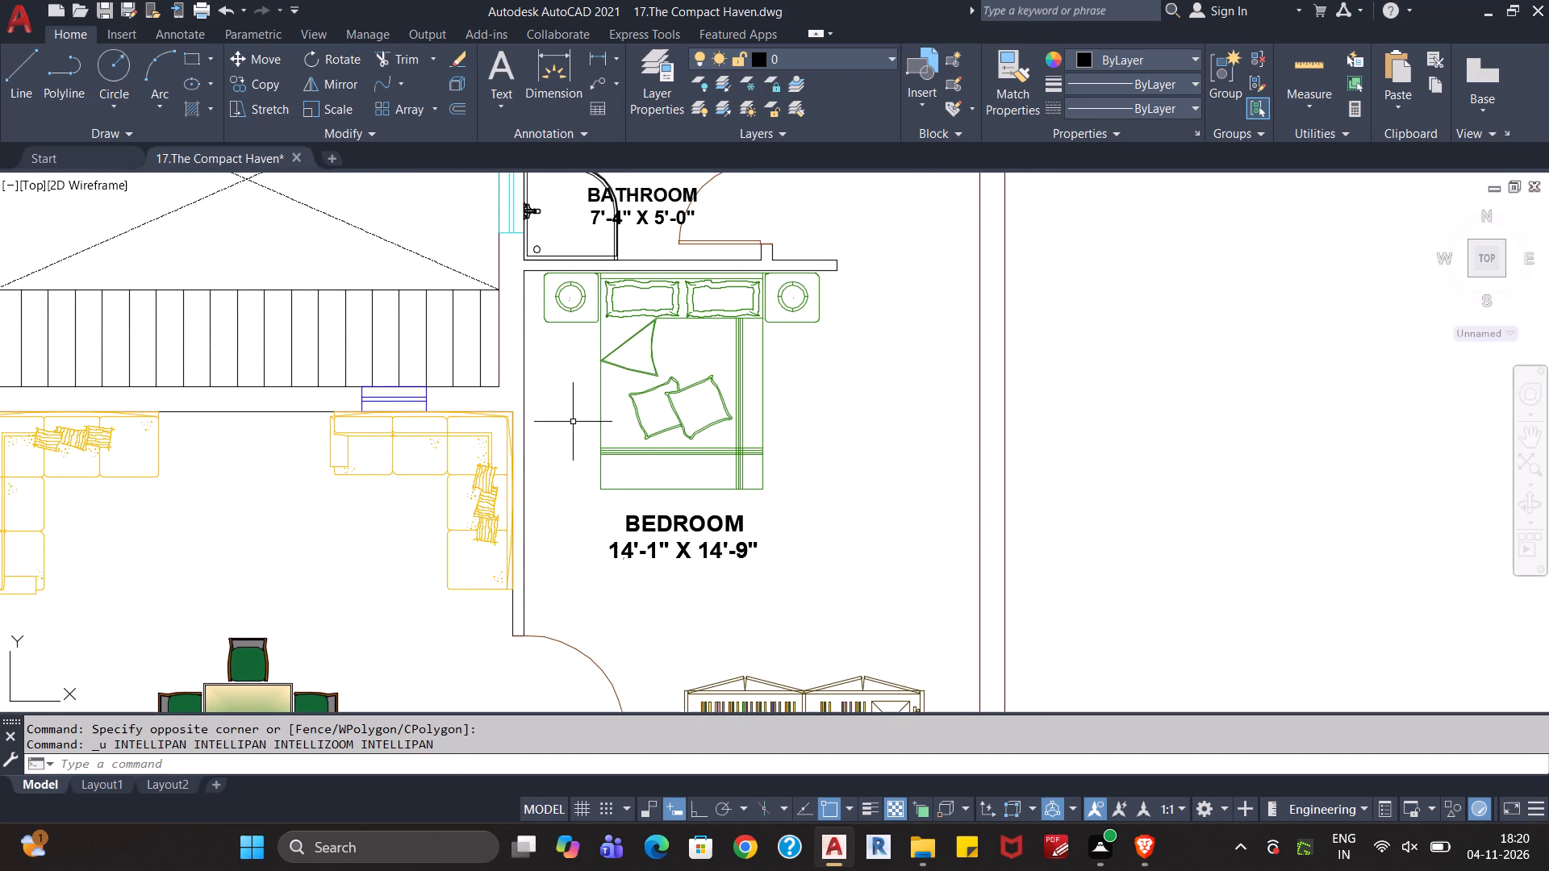
{"action": "left_click", "coordinate": [561, 395]}
{"action": "left_click", "coordinate": [520, 409]}
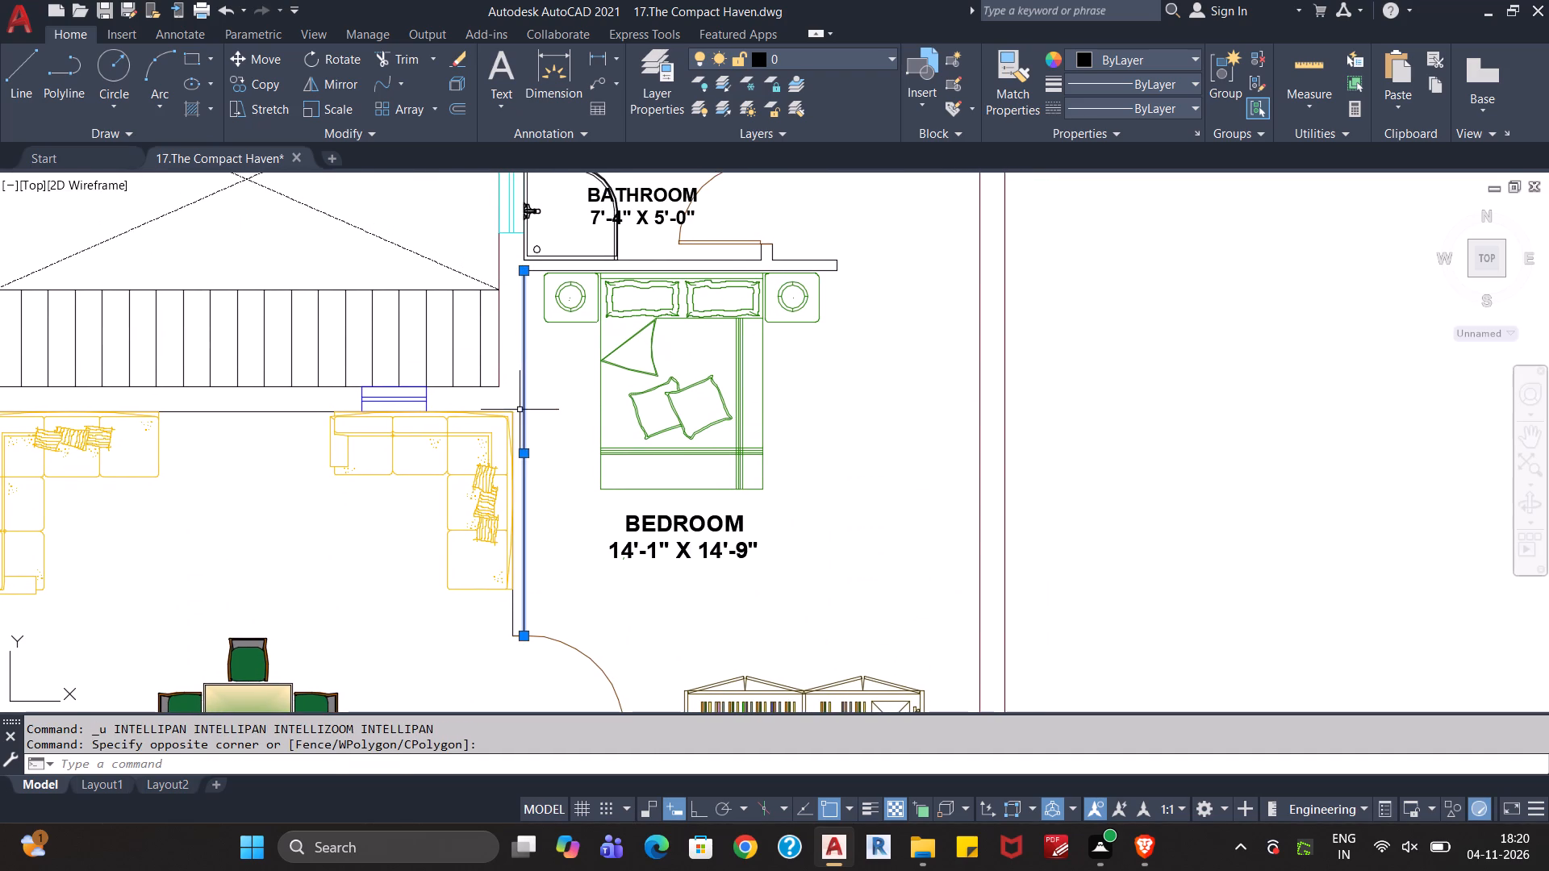
{"action": "left_click", "coordinate": [511, 605]}
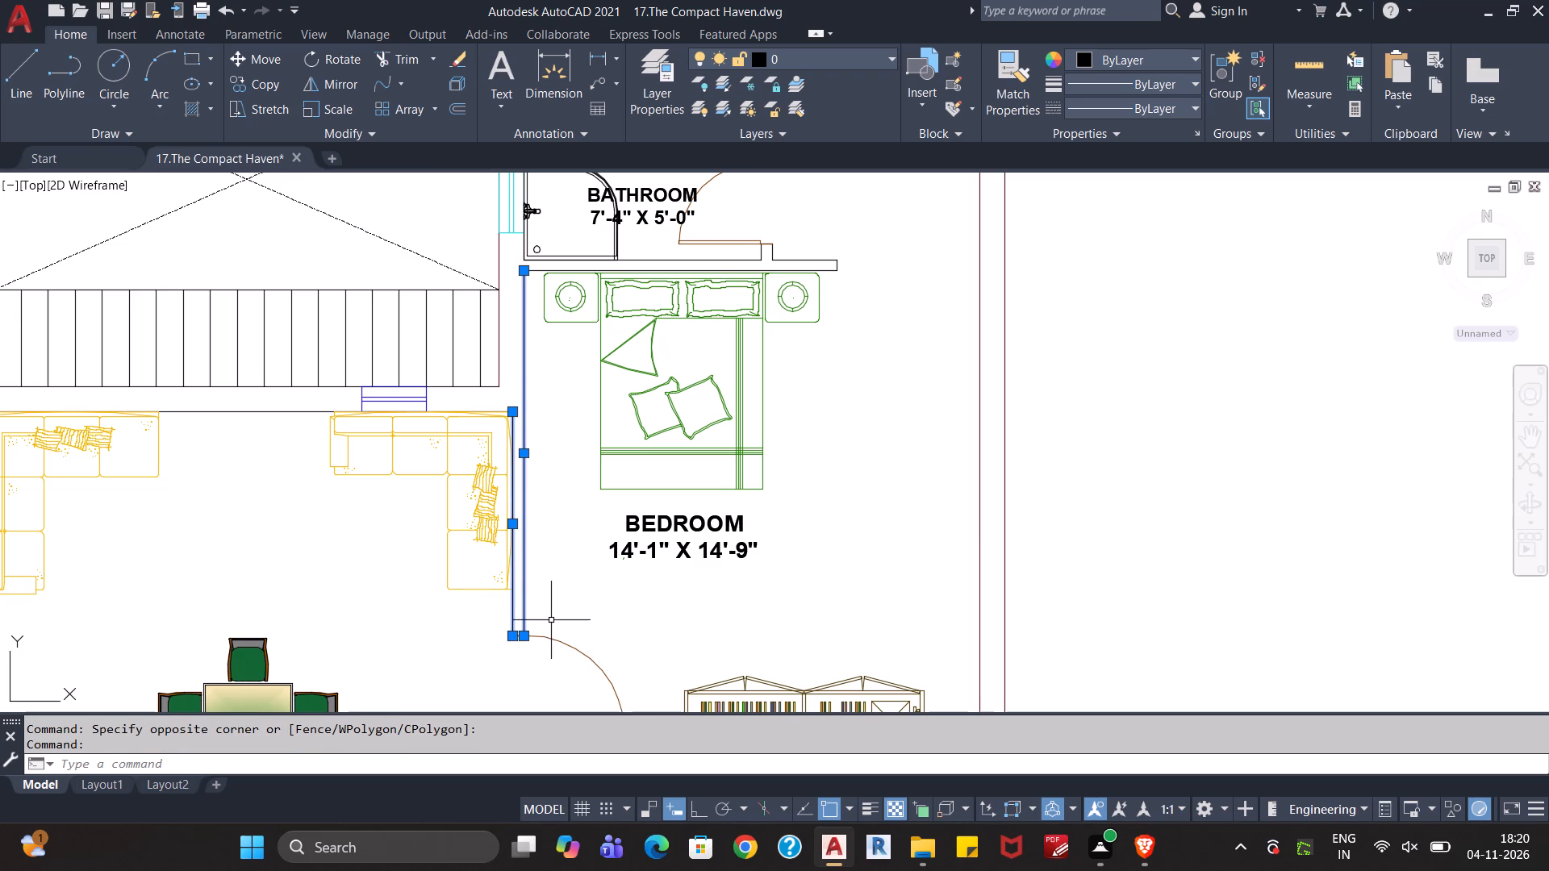
Add the wall lines below the bedroom door and both faces of the bedroom–office wall, excluding the door and the office side counter.
{"action": "middle_click_drag", "start_coordinate": [551, 618], "coordinate": [583, 519]}
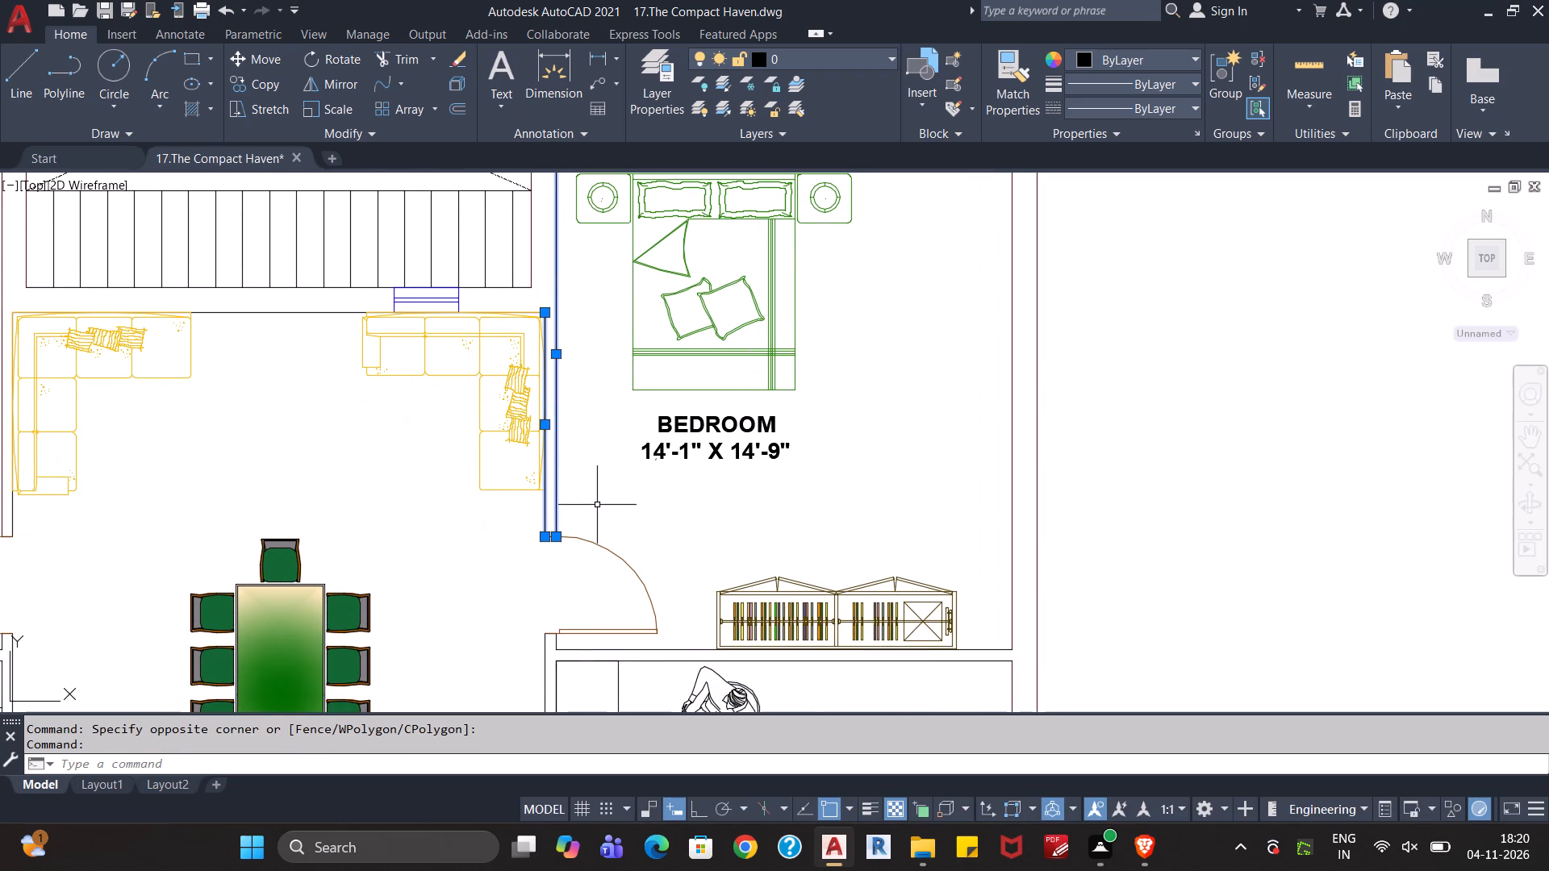
{"action": "left_click", "coordinate": [609, 502]}
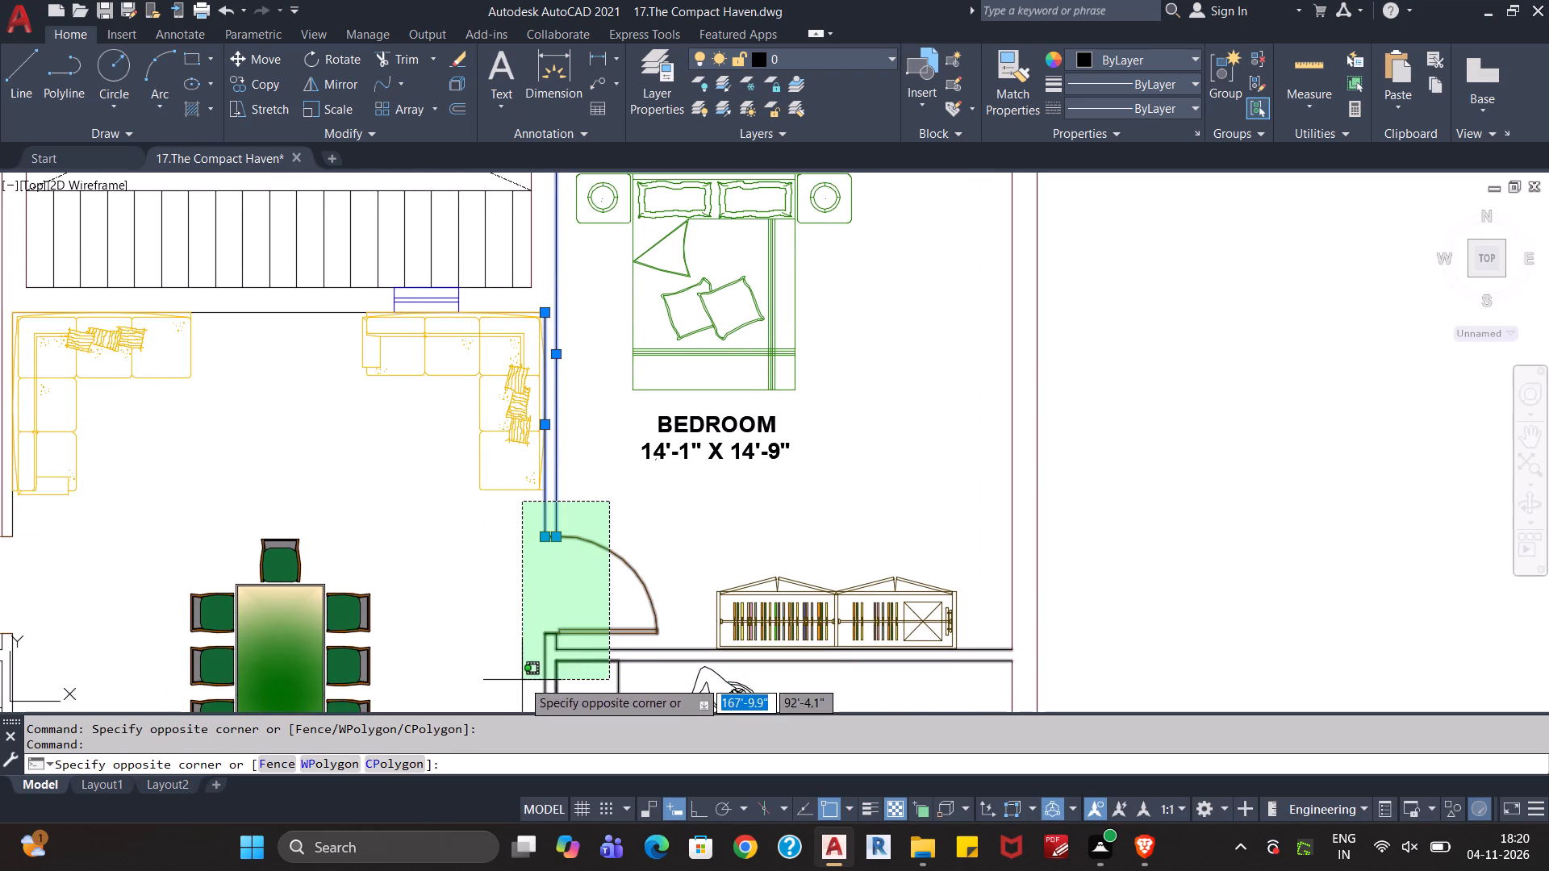
{"action": "left_click", "coordinate": [522, 680]}
{"action": "middle_click_drag", "start_coordinate": [677, 588], "coordinate": [689, 492]}
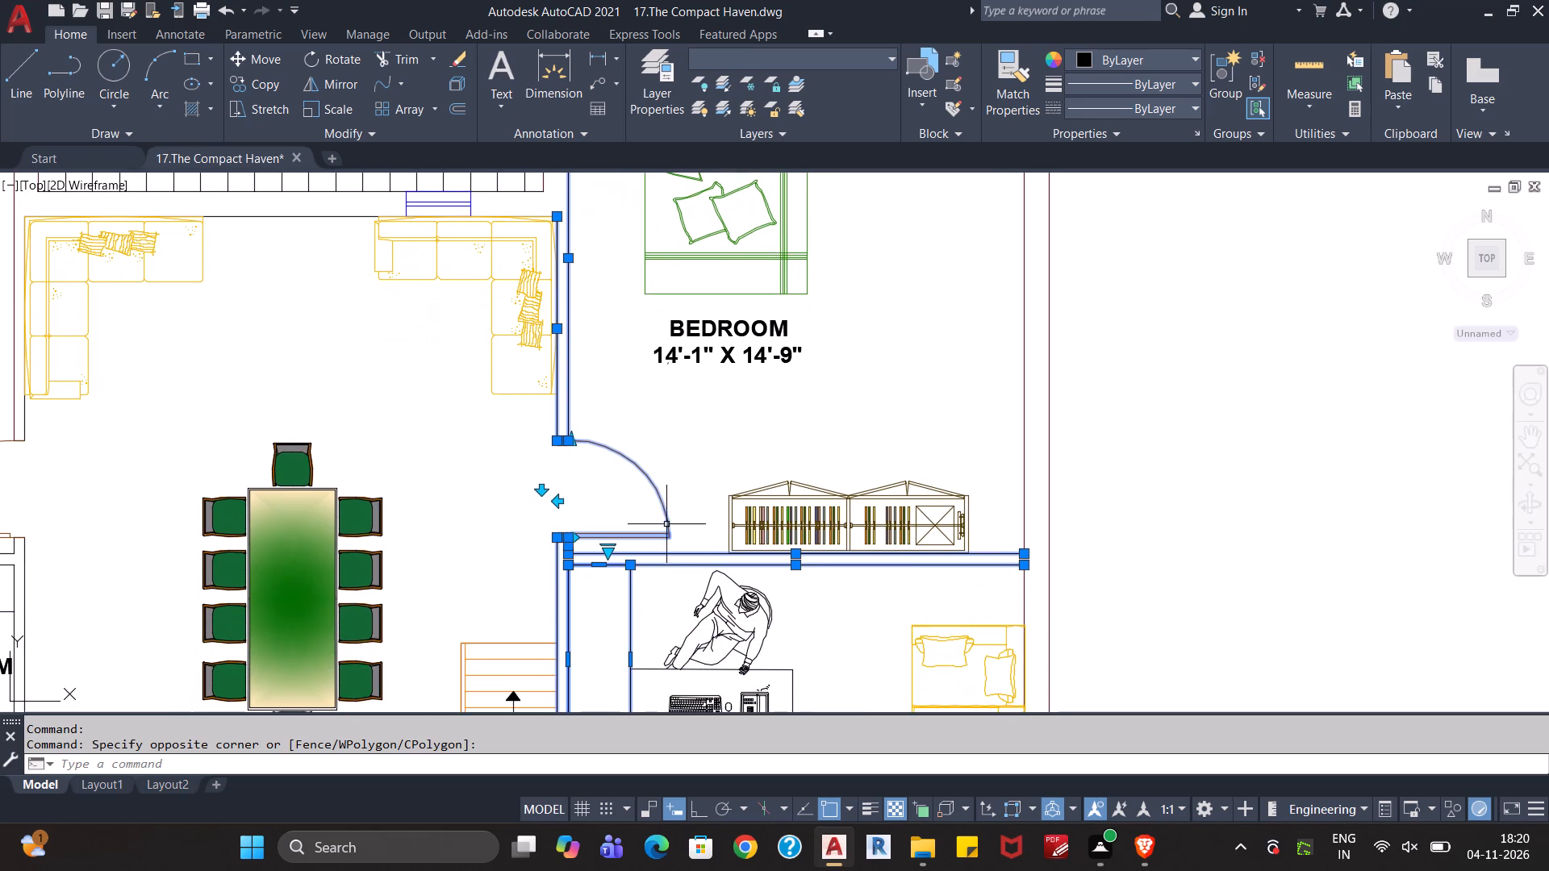
{"action": "left_click", "coordinate": [644, 591], "text": "shift"}
{"action": "left_click", "coordinate": [616, 612], "text": "shift"}
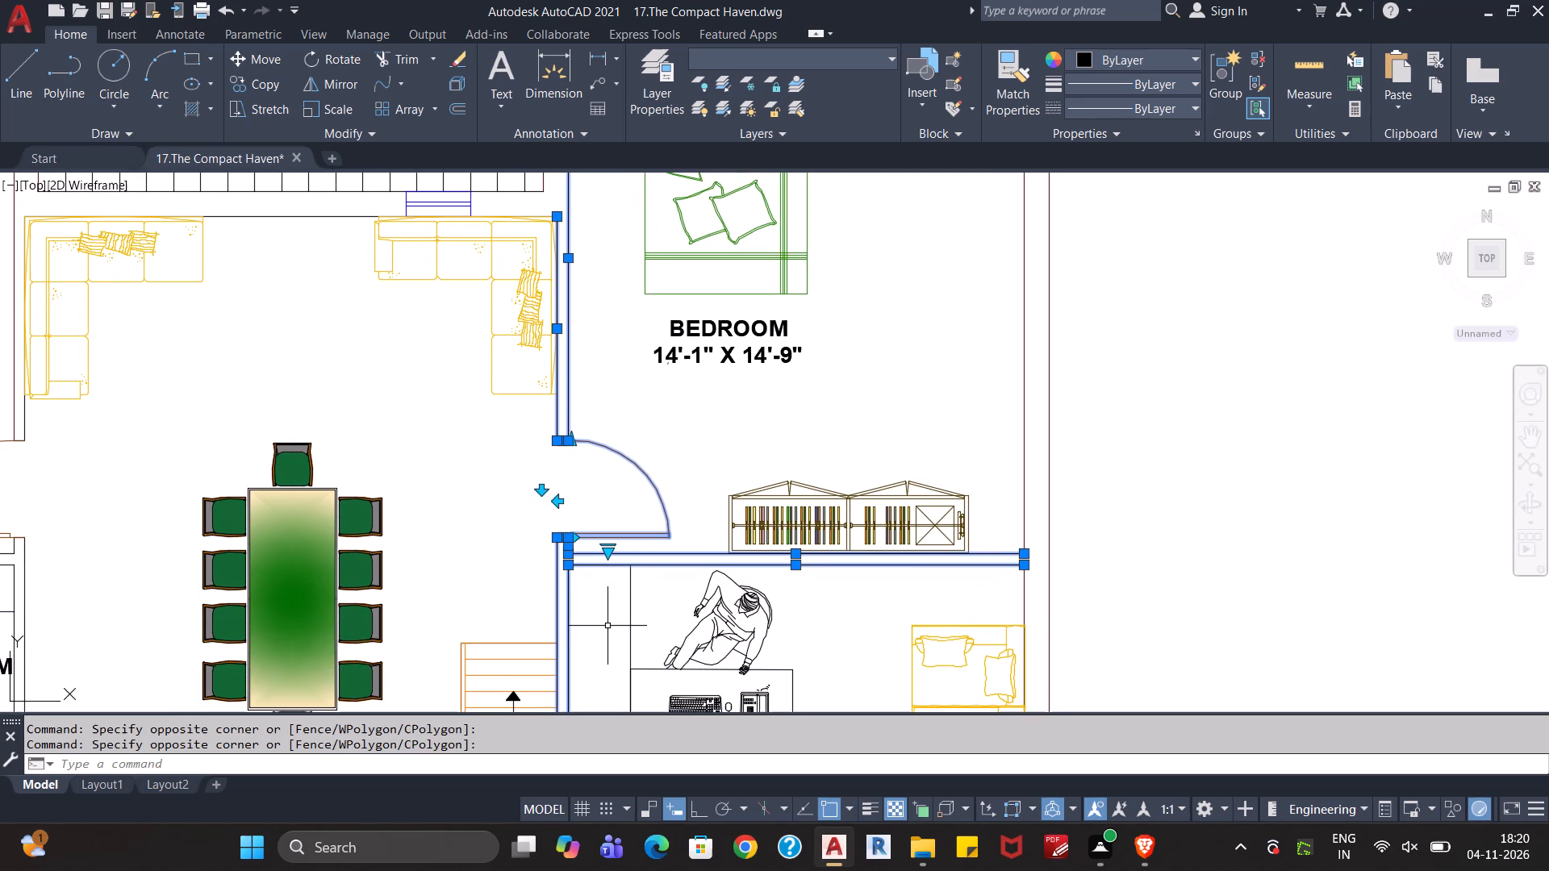
{"action": "left_click", "coordinate": [667, 452], "text": "shift"}
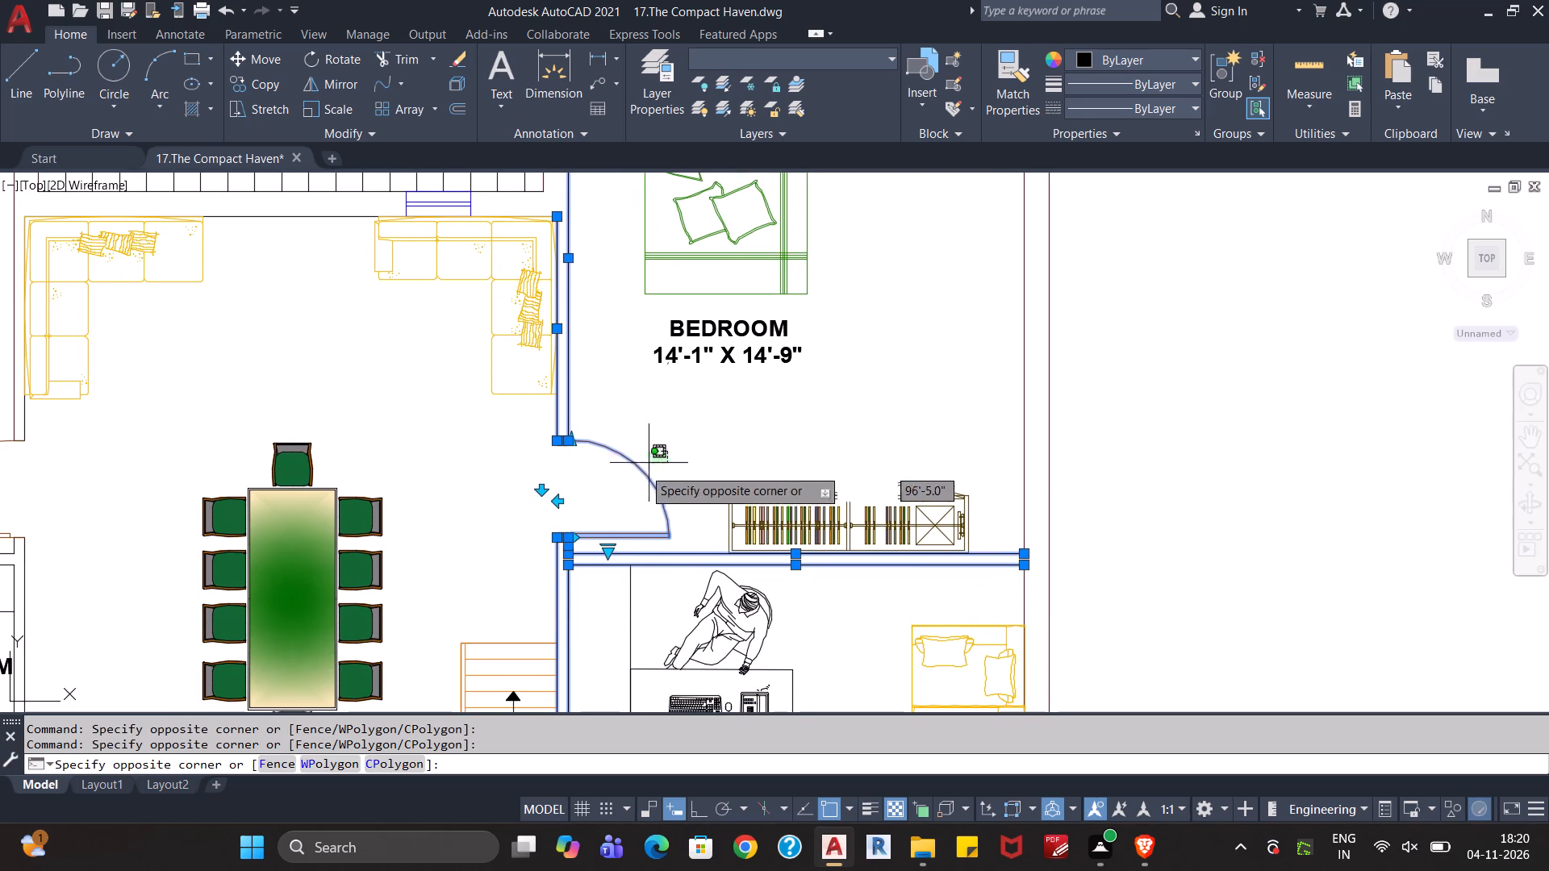
{"action": "left_click", "coordinate": [627, 490], "text": "shift"}
Add the wall-end lines at the office doorway beside the stairs and the TV-side face of the Dining–Living wall, excluding the door.
{"action": "middle_click_drag", "start_coordinate": [812, 650], "coordinate": [832, 467]}
{"action": "middle_click_drag", "start_coordinate": [674, 664], "coordinate": [732, 422]}
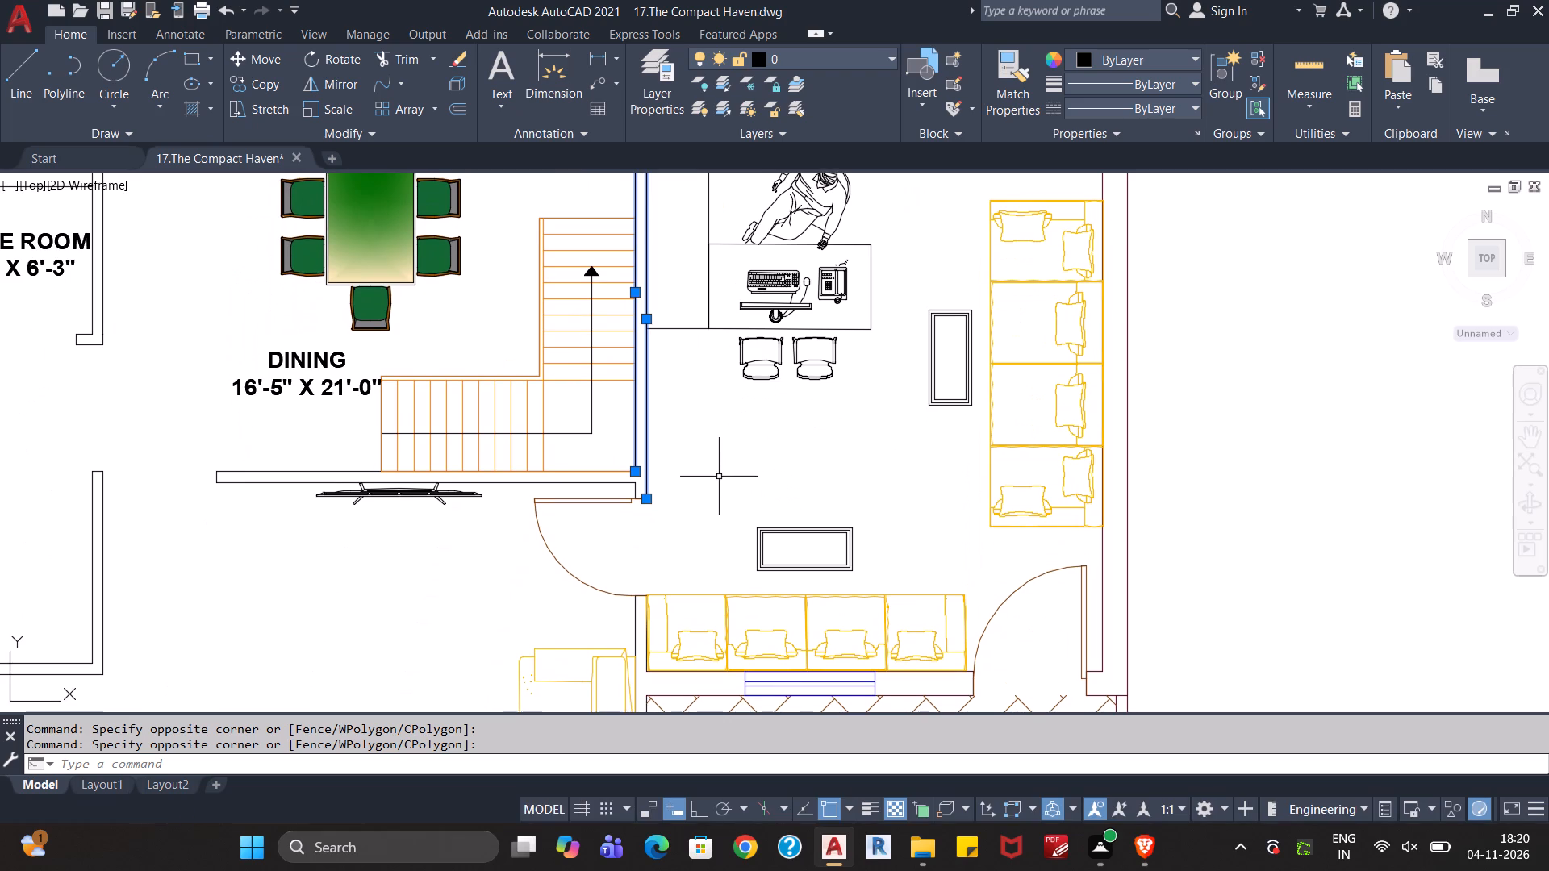
{"action": "scroll", "coordinate": [646, 486], "scroll_direction": "up", "scroll_amount": 4}
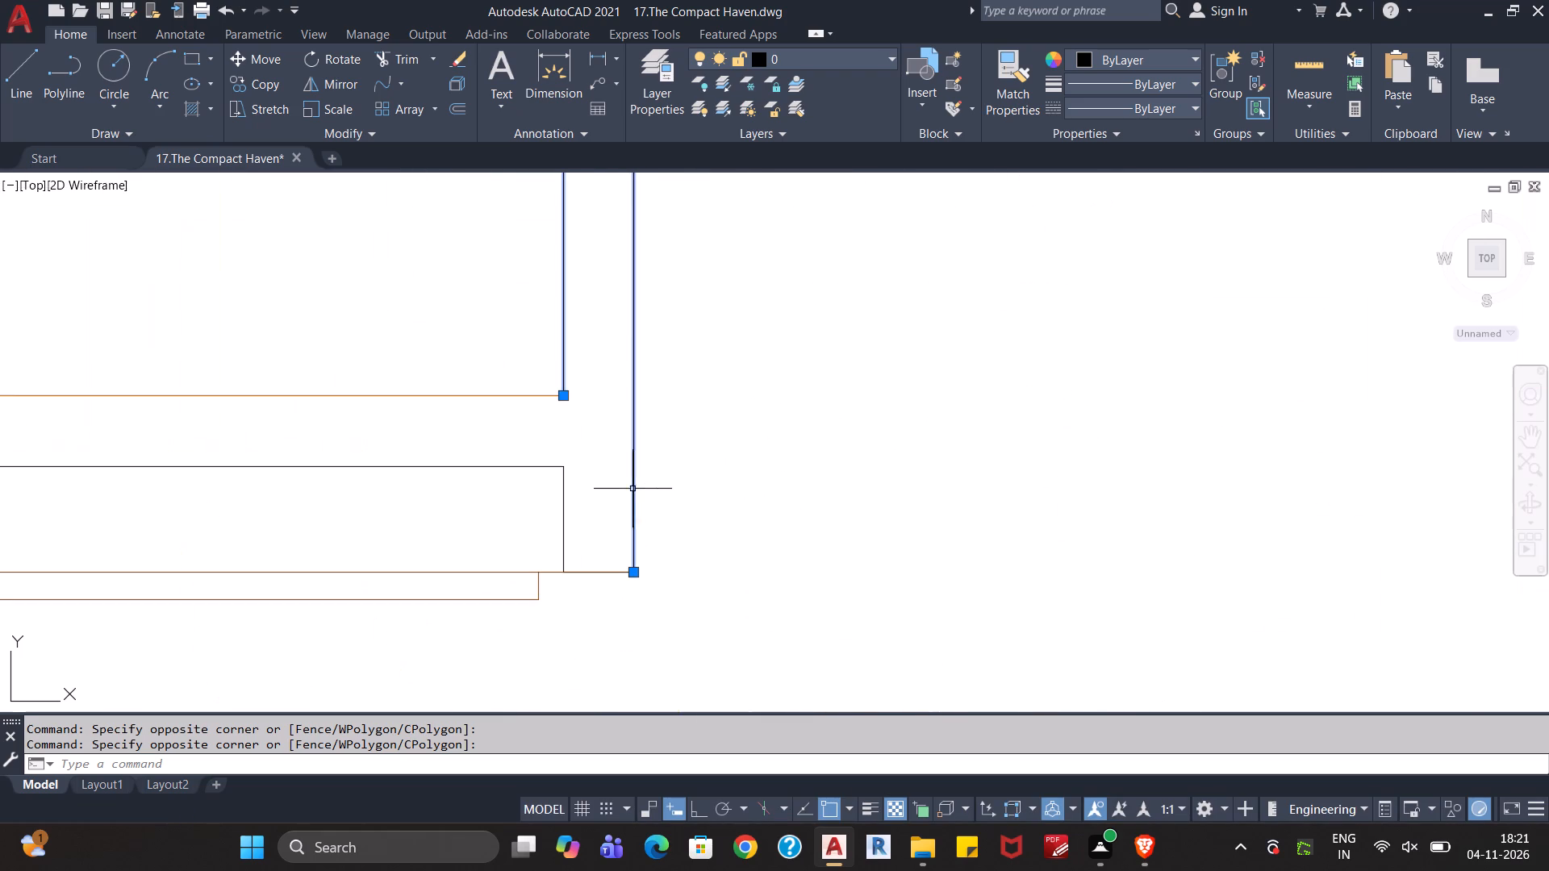
{"action": "left_click", "coordinate": [595, 446]}
{"action": "left_click", "coordinate": [537, 521]}
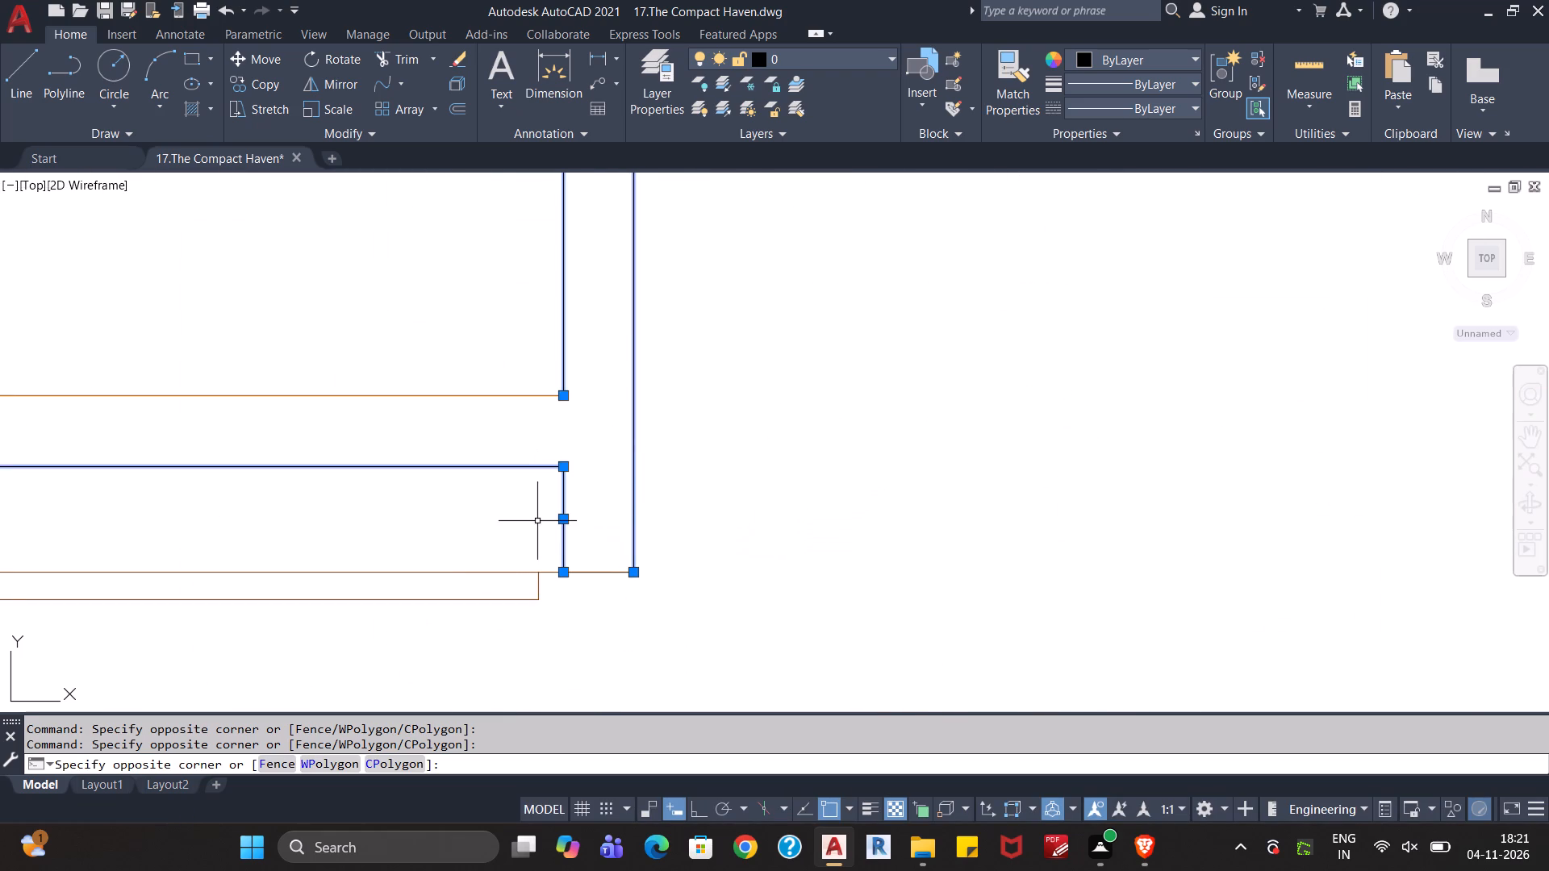
{"action": "left_click", "coordinate": [611, 546]}
{"action": "left_click", "coordinate": [607, 589]}
{"action": "middle_click_drag", "start_coordinate": [704, 615], "coordinate": [961, 476]}
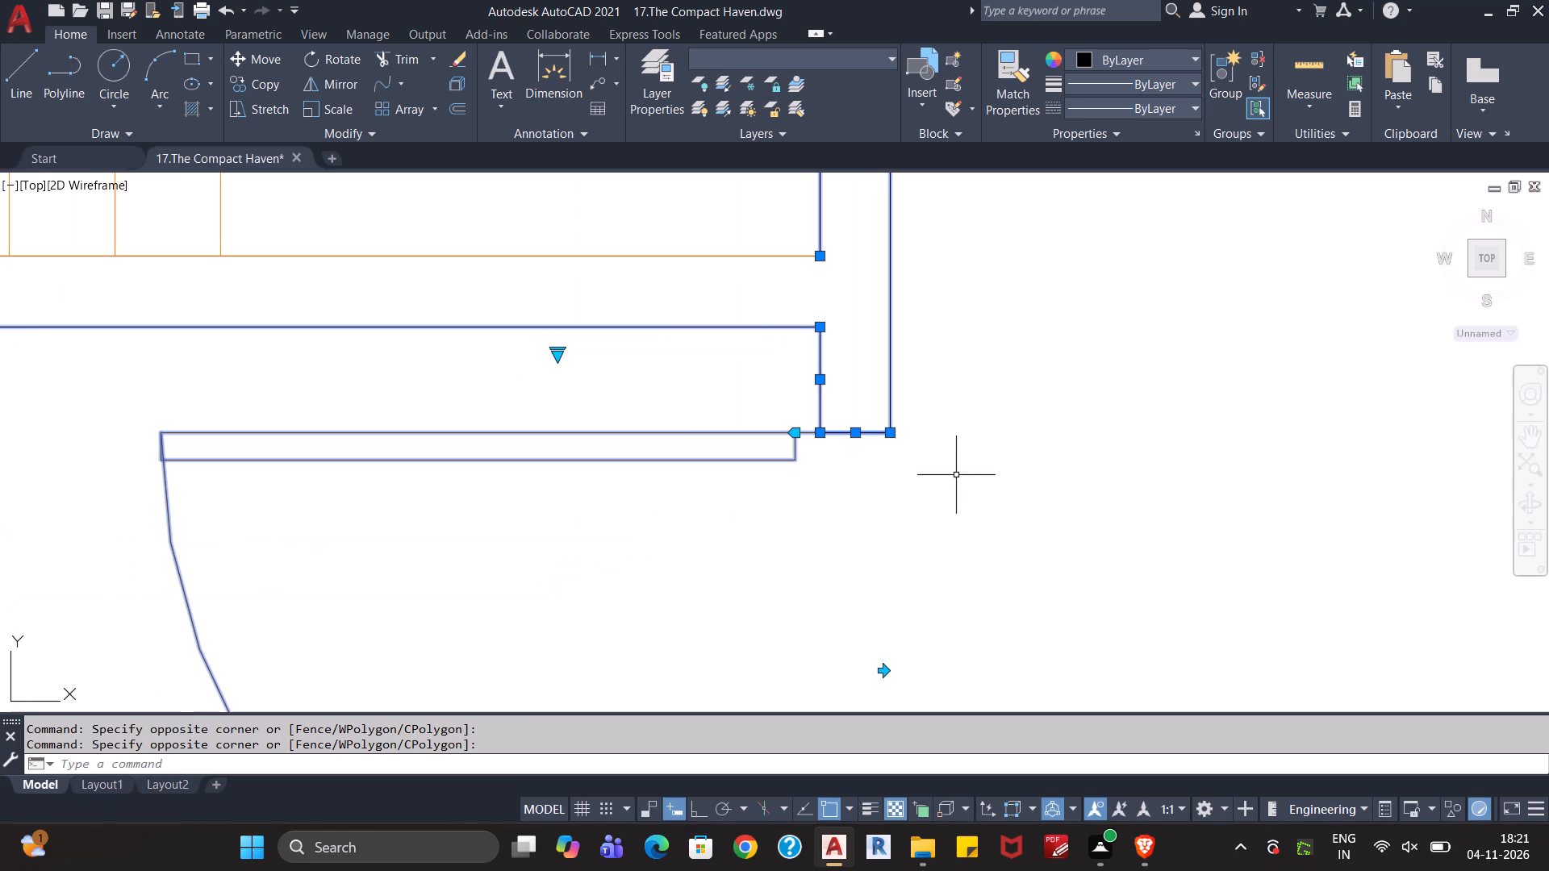
{"action": "left_click", "coordinate": [691, 393], "text": "shift"}
{"action": "left_click", "coordinate": [637, 487], "text": "shift"}
Add the stair-side face and the free-end line of the TV wall between Dining and Living.
{"action": "scroll", "coordinate": [672, 522], "scroll_direction": "down", "scroll_amount": 2}
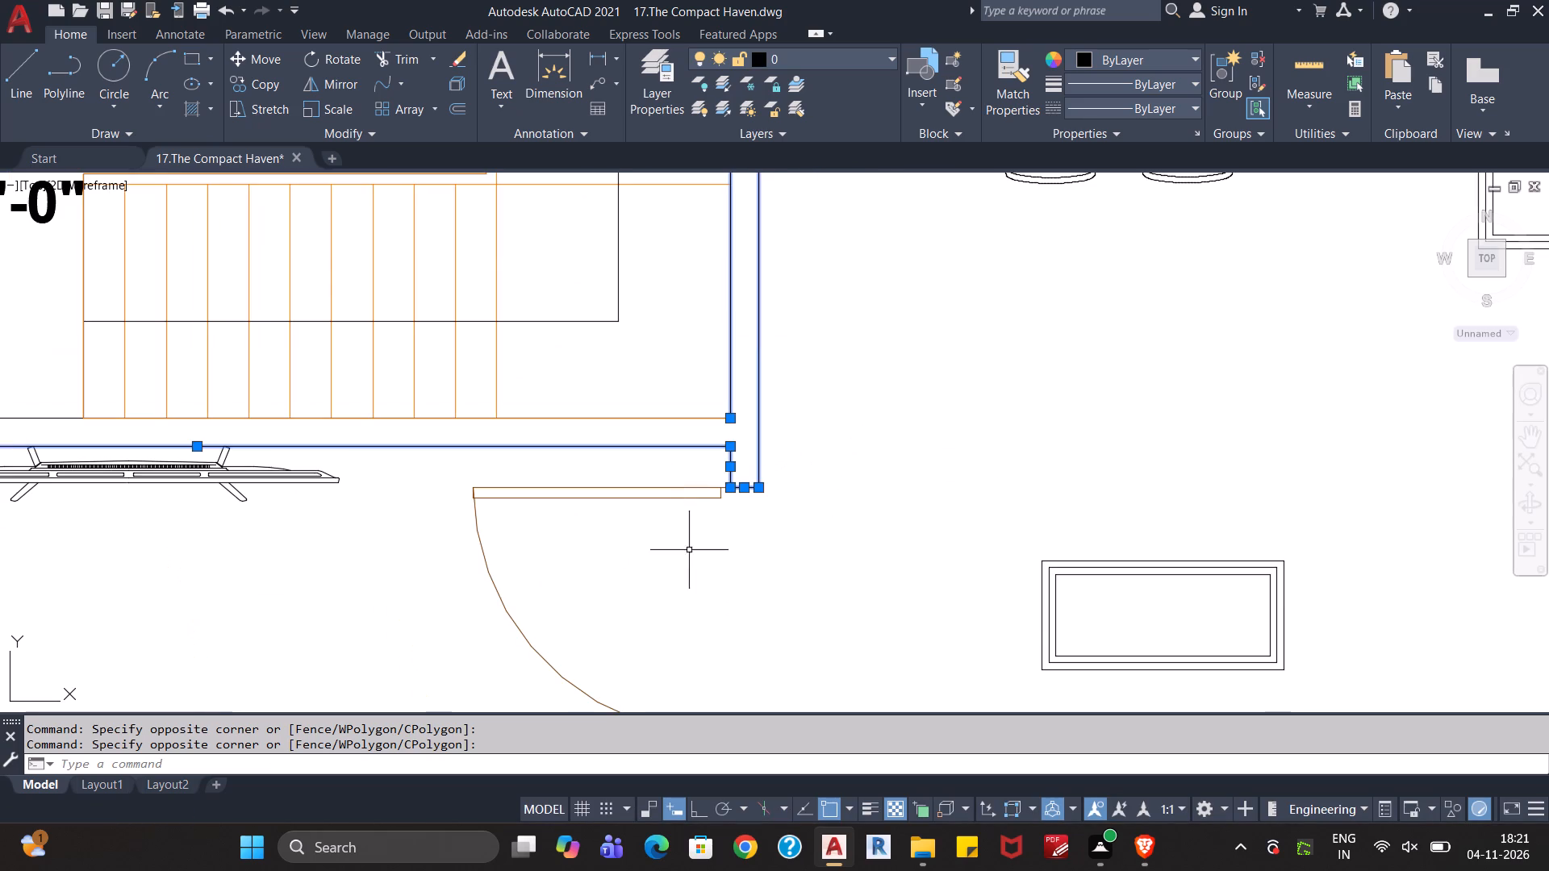
{"action": "middle_click_drag", "start_coordinate": [698, 568], "coordinate": [699, 428]}
{"action": "middle_click_drag", "start_coordinate": [682, 437], "coordinate": [863, 460]}
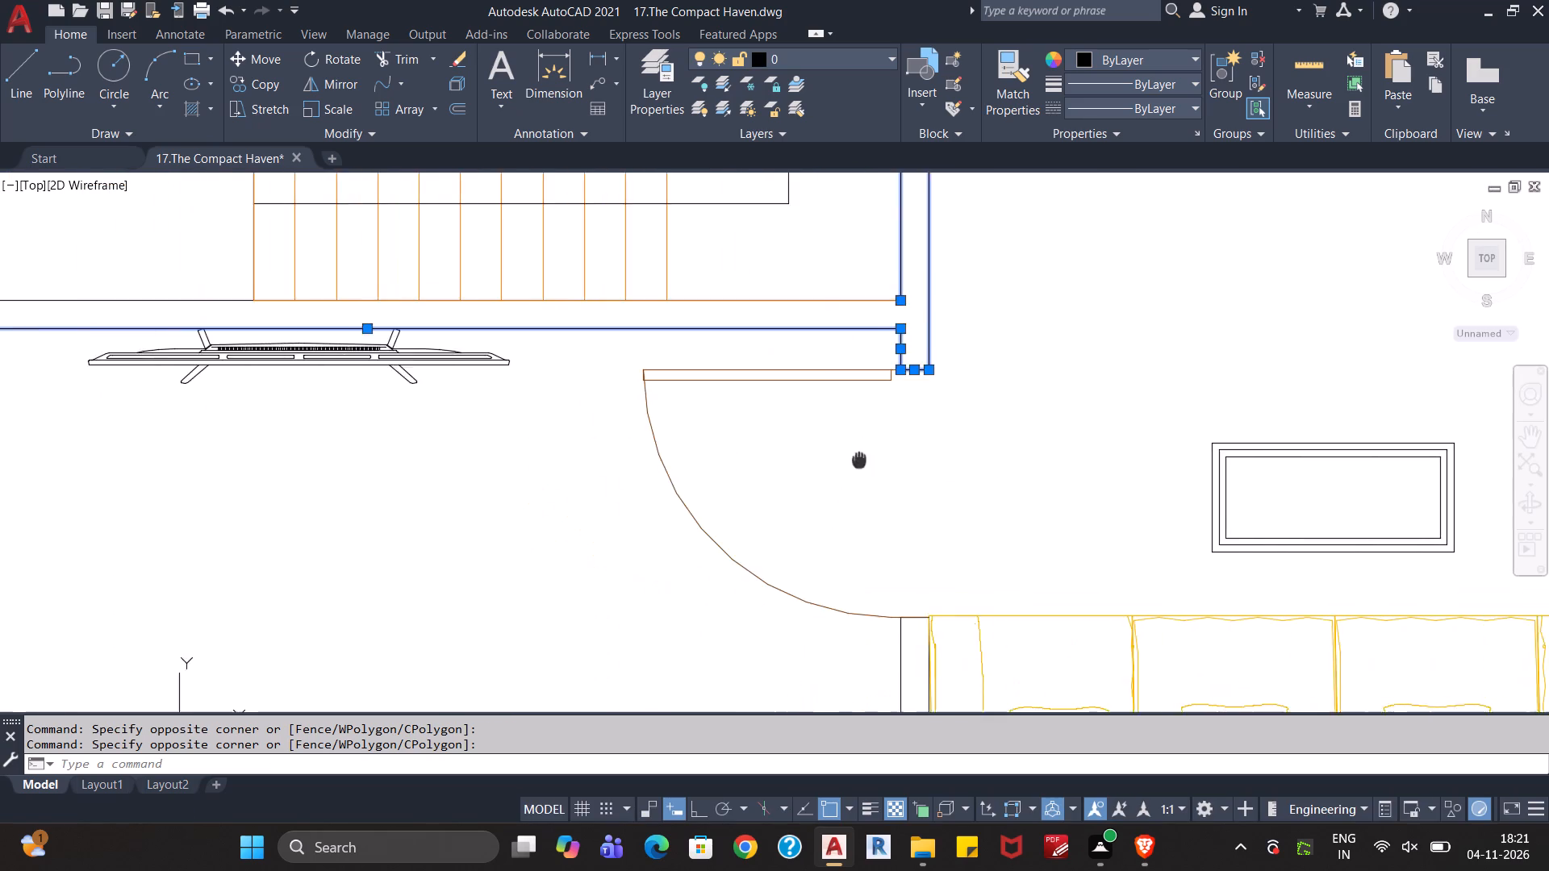
{"action": "middle_click_drag", "start_coordinate": [863, 460], "coordinate": [1019, 504]}
{"action": "middle_click_drag", "start_coordinate": [478, 537], "coordinate": [746, 581]}
{"action": "scroll", "coordinate": [478, 537], "scroll_direction": "up", "scroll_amount": 1}
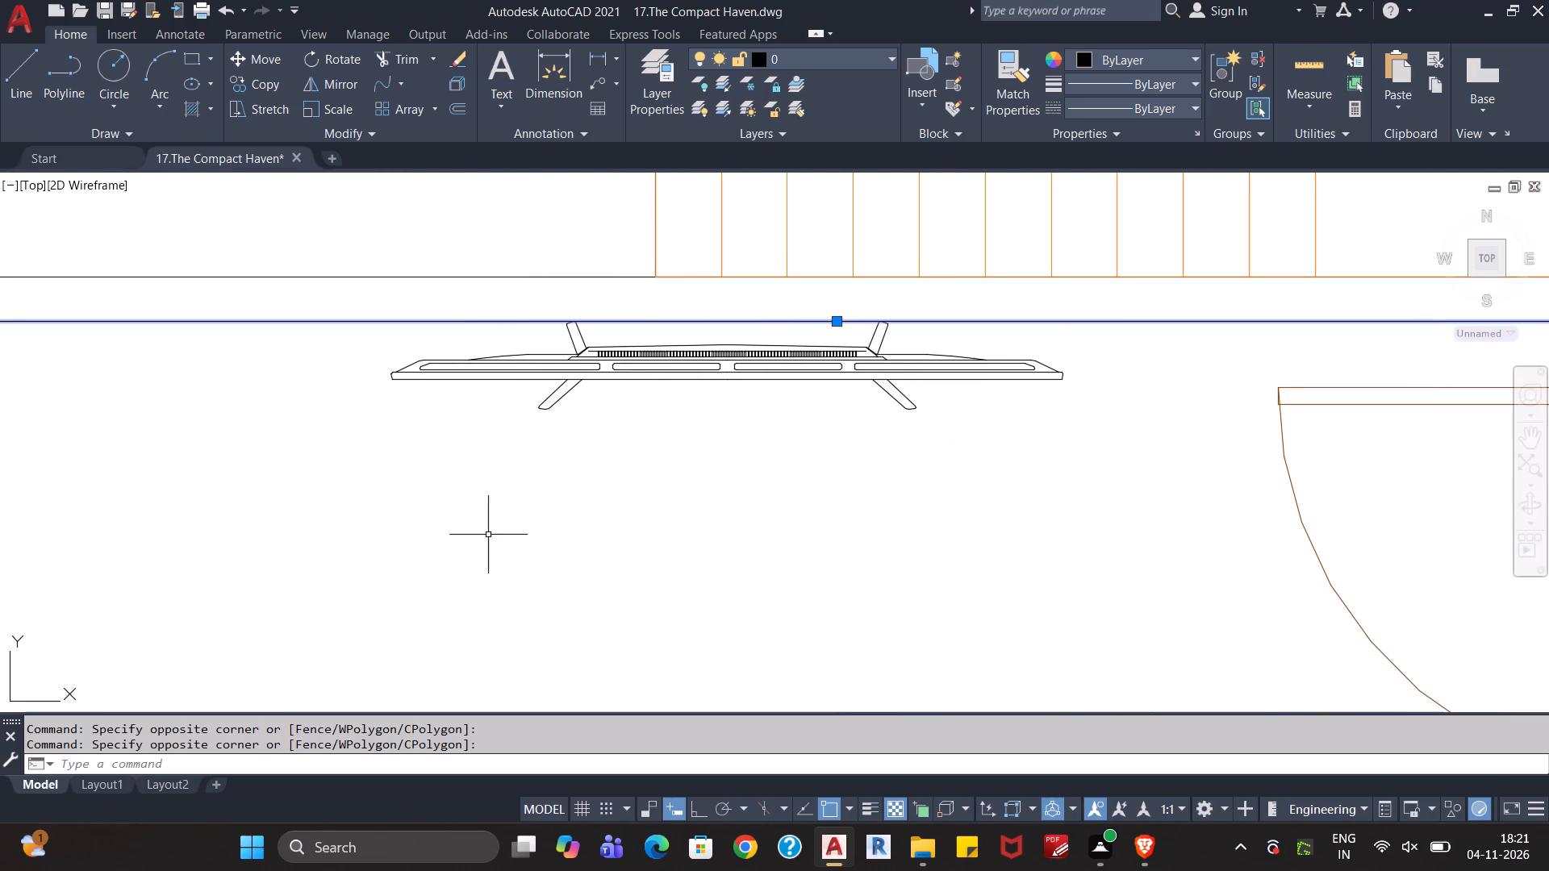
{"action": "left_click", "coordinate": [294, 235]}
{"action": "left_click", "coordinate": [261, 291]}
{"action": "scroll", "coordinate": [318, 446], "scroll_direction": "down", "scroll_amount": 1}
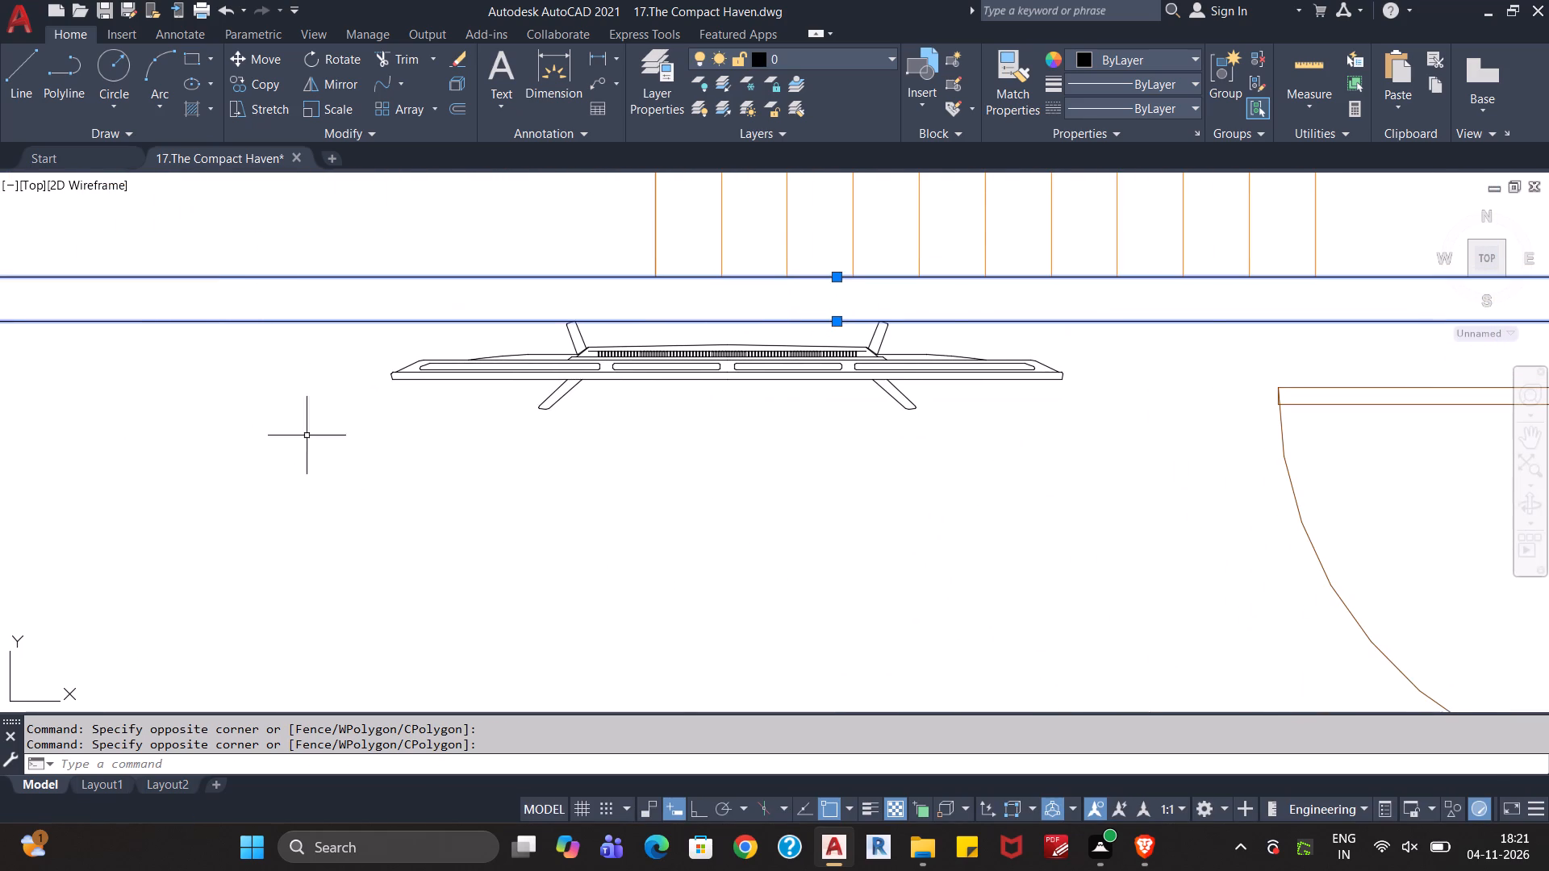
{"action": "scroll", "coordinate": [307, 435], "scroll_direction": "down", "scroll_amount": 1}
{"action": "left_click", "coordinate": [229, 357]}
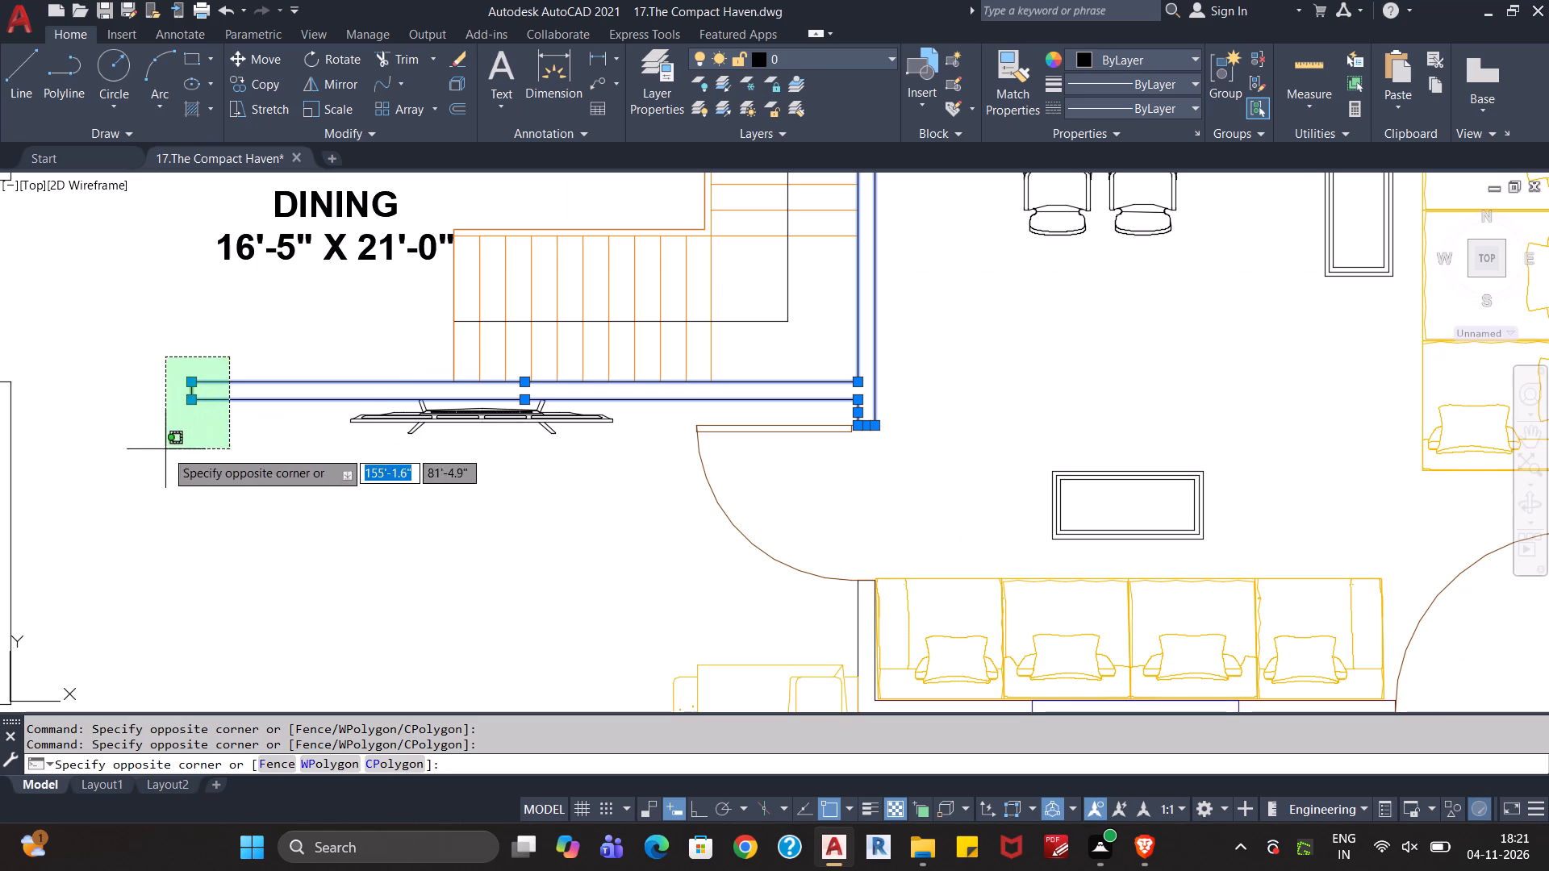
{"action": "left_click", "coordinate": [165, 450]}
Add the end line and both faces of the Living–office wall below the office doorway, excluding the door and the sofa.
{"action": "middle_click_drag", "start_coordinate": [577, 542], "coordinate": [402, 443]}
{"action": "scroll", "coordinate": [593, 484], "scroll_direction": "up", "scroll_amount": 1}
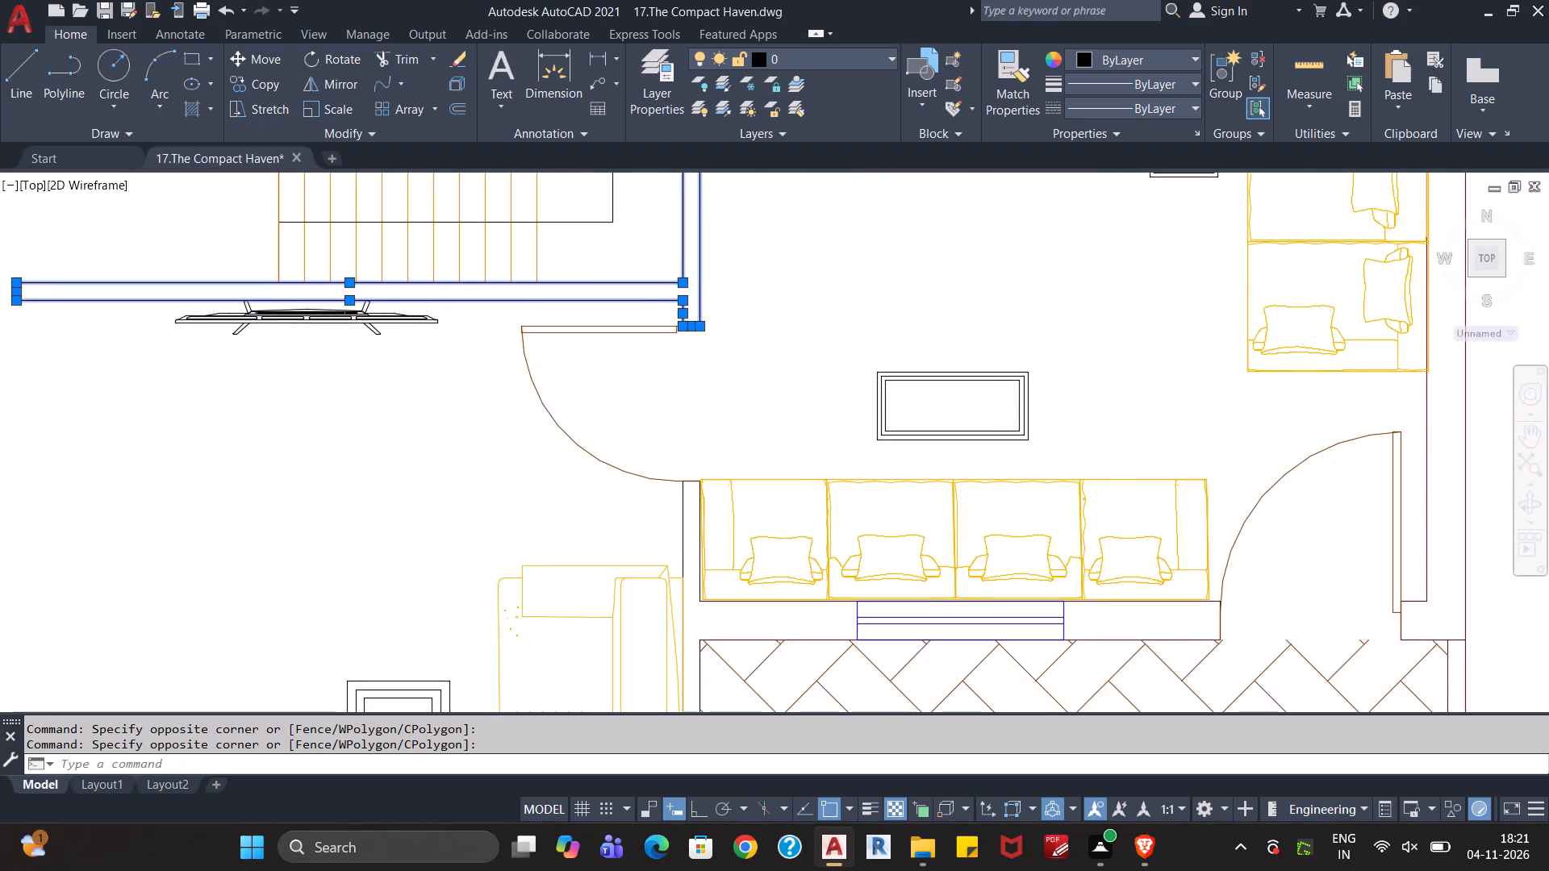
{"action": "scroll", "coordinate": [595, 484], "scroll_direction": "up", "scroll_amount": 1}
{"action": "middle_click_drag", "start_coordinate": [635, 519], "coordinate": [504, 492]}
{"action": "scroll", "coordinate": [624, 519], "scroll_direction": "up", "scroll_amount": 1}
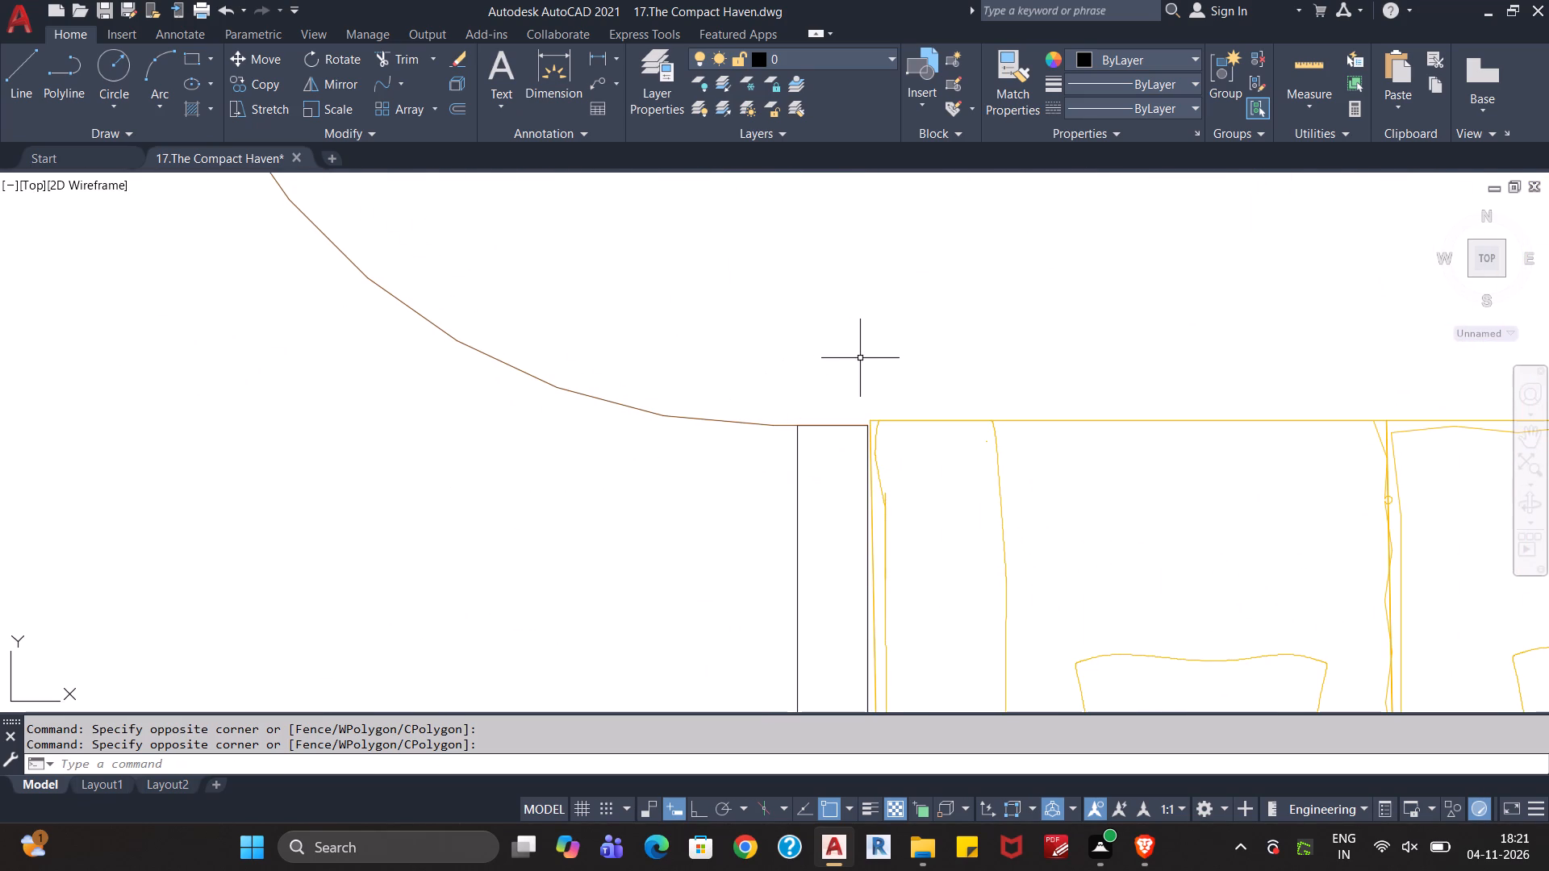
{"action": "left_click", "coordinate": [860, 358]}
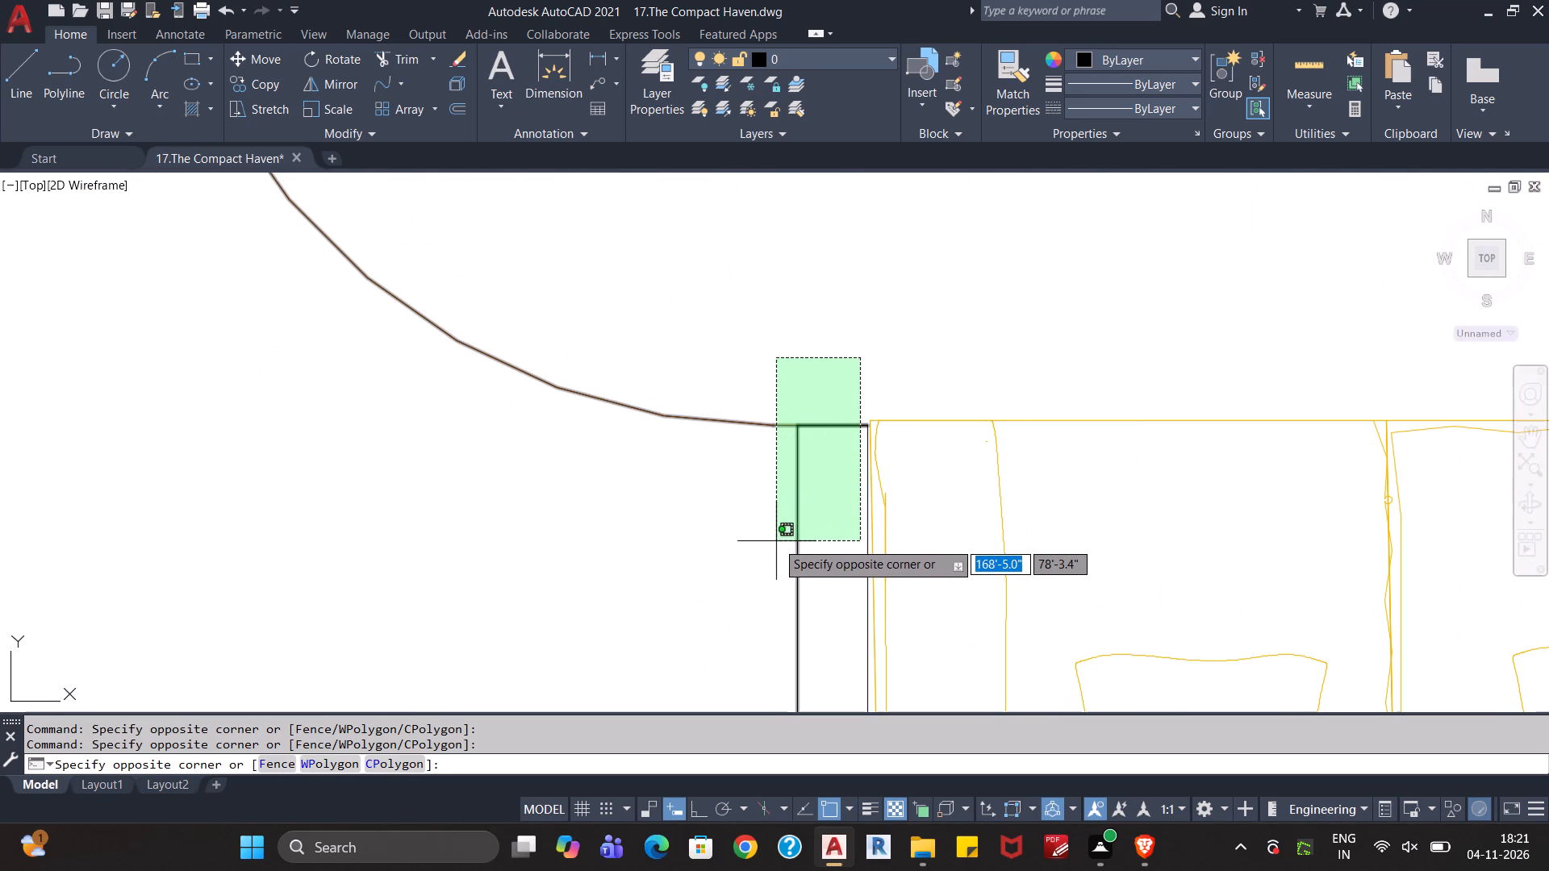
{"action": "left_click", "coordinate": [776, 541]}
{"action": "left_click", "coordinate": [728, 365], "text": "shift"}
{"action": "left_click", "coordinate": [628, 470], "text": "shift"}
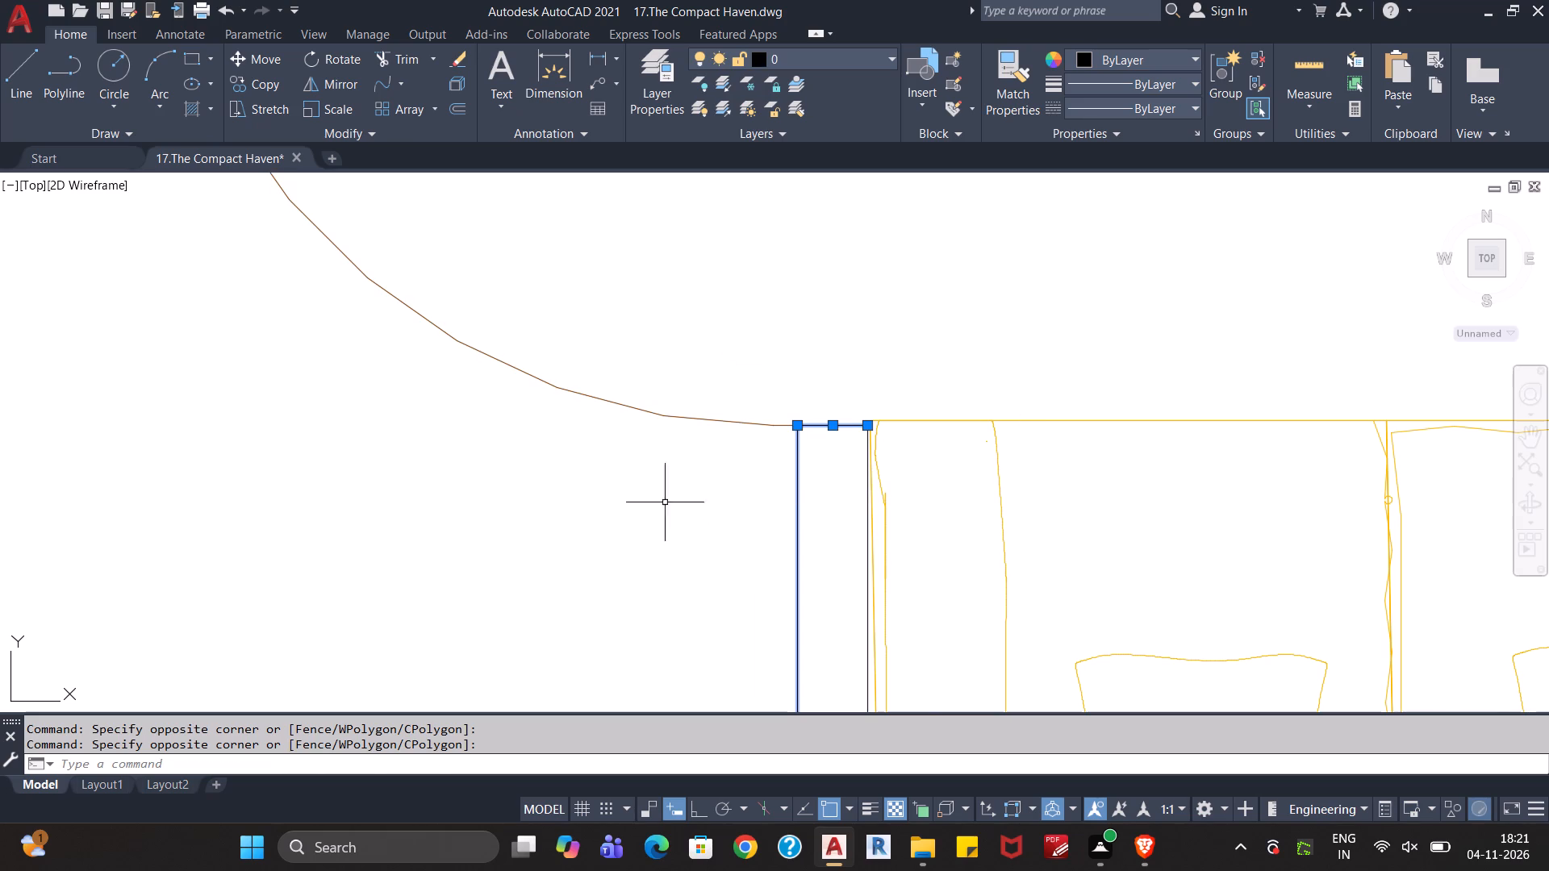
{"action": "left_click", "coordinate": [907, 475]}
{"action": "left_click", "coordinate": [827, 541]}
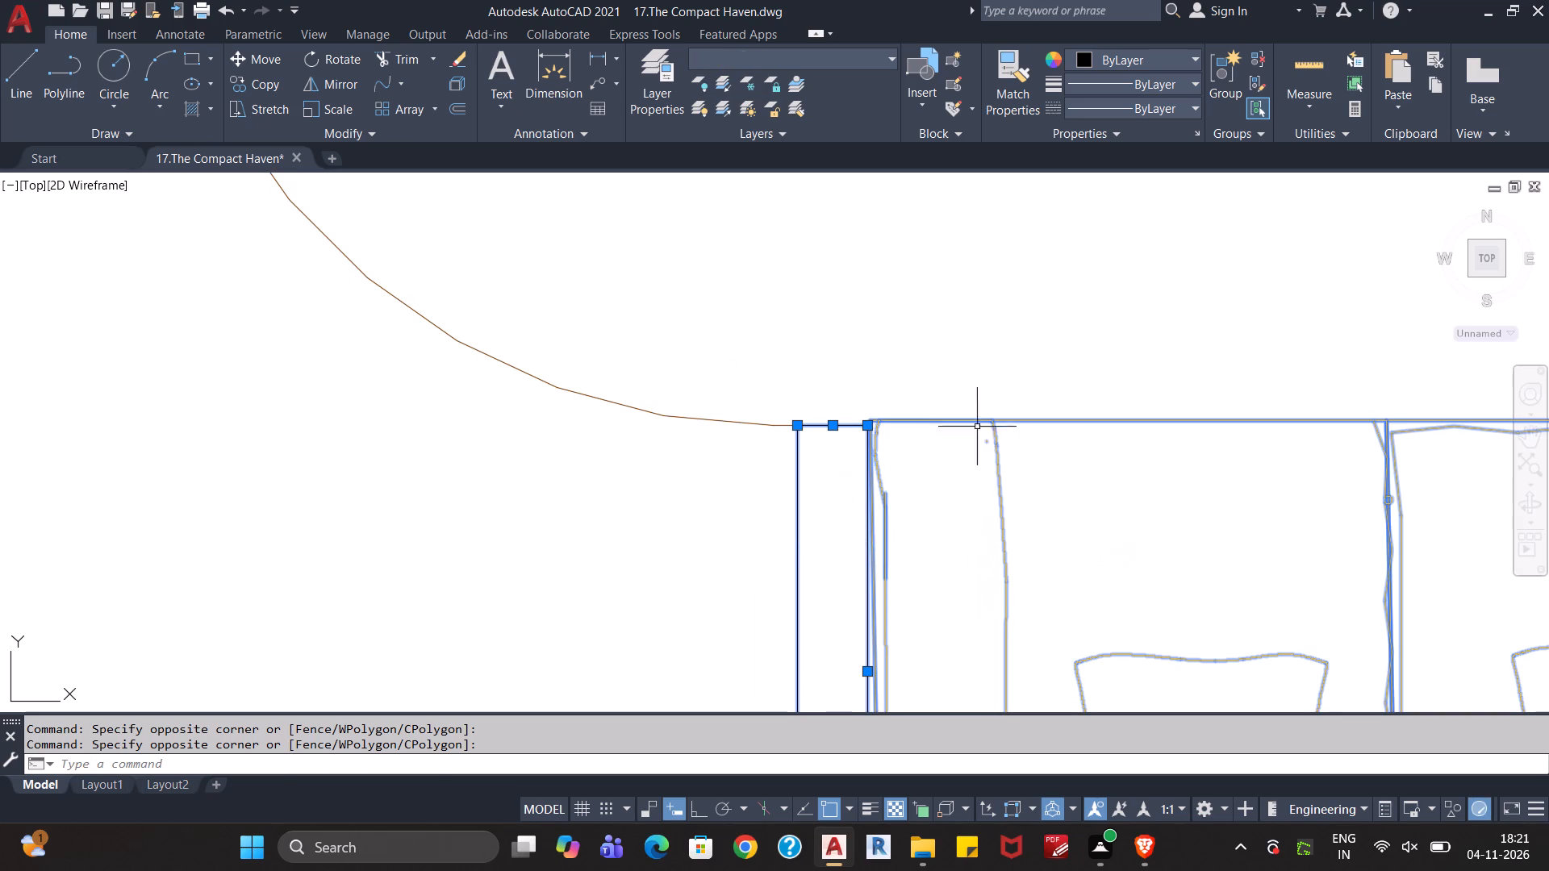
{"action": "left_click", "coordinate": [1092, 348], "text": "shift"}
{"action": "left_click", "coordinate": [991, 491], "text": "shift"}
{"action": "scroll", "coordinate": [978, 503], "scroll_direction": "down", "scroll_amount": 1}
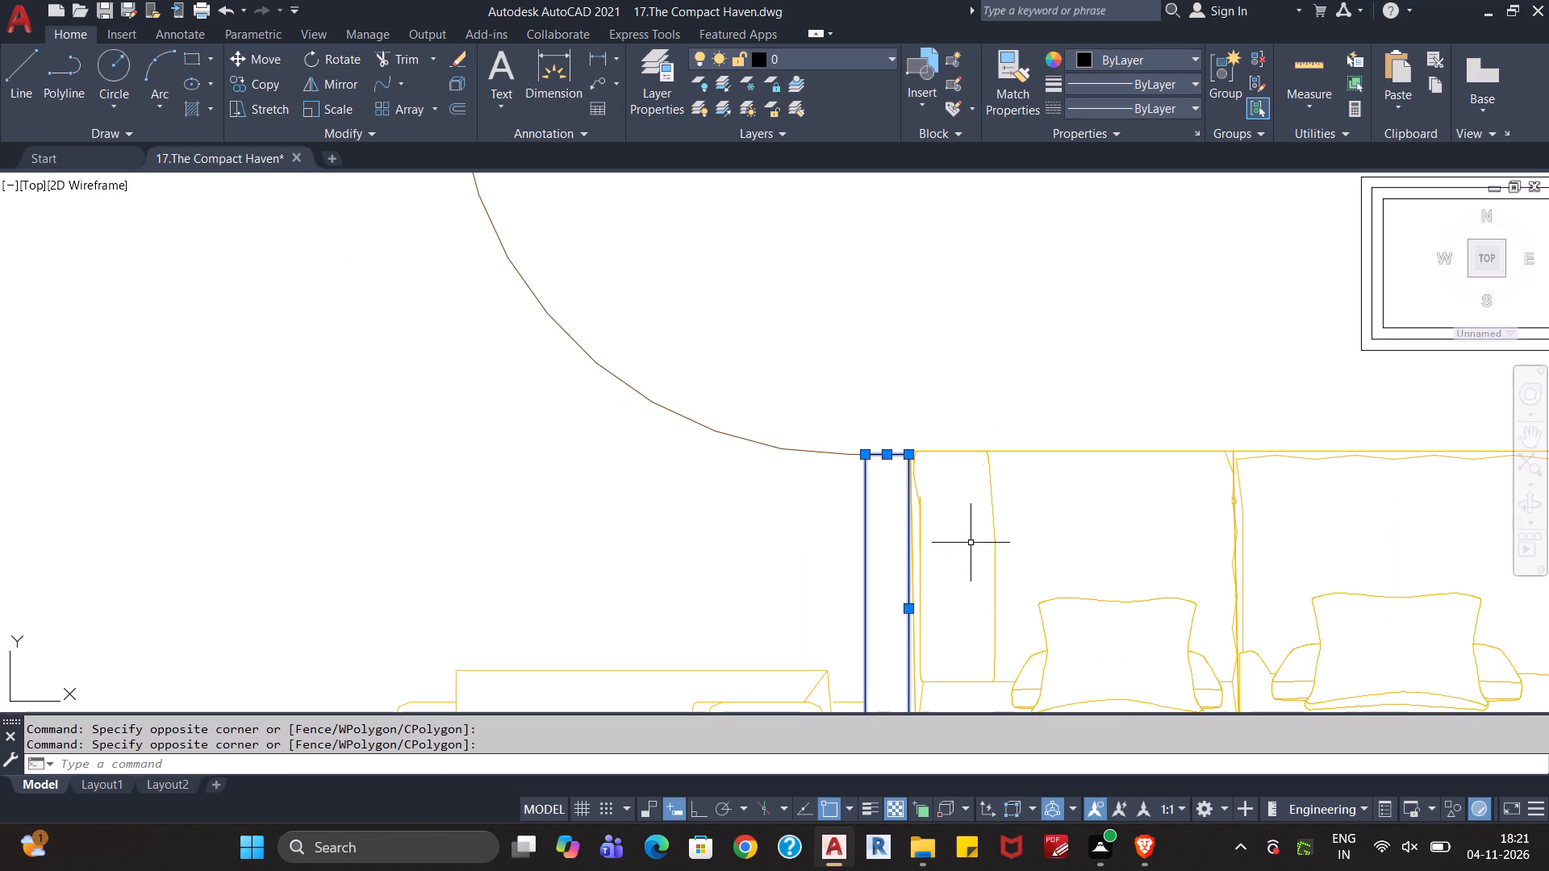
{"action": "middle_click_drag", "start_coordinate": [971, 543], "coordinate": [859, 340]}
{"action": "scroll", "coordinate": [663, 404], "scroll_direction": "down", "scroll_amount": 1}
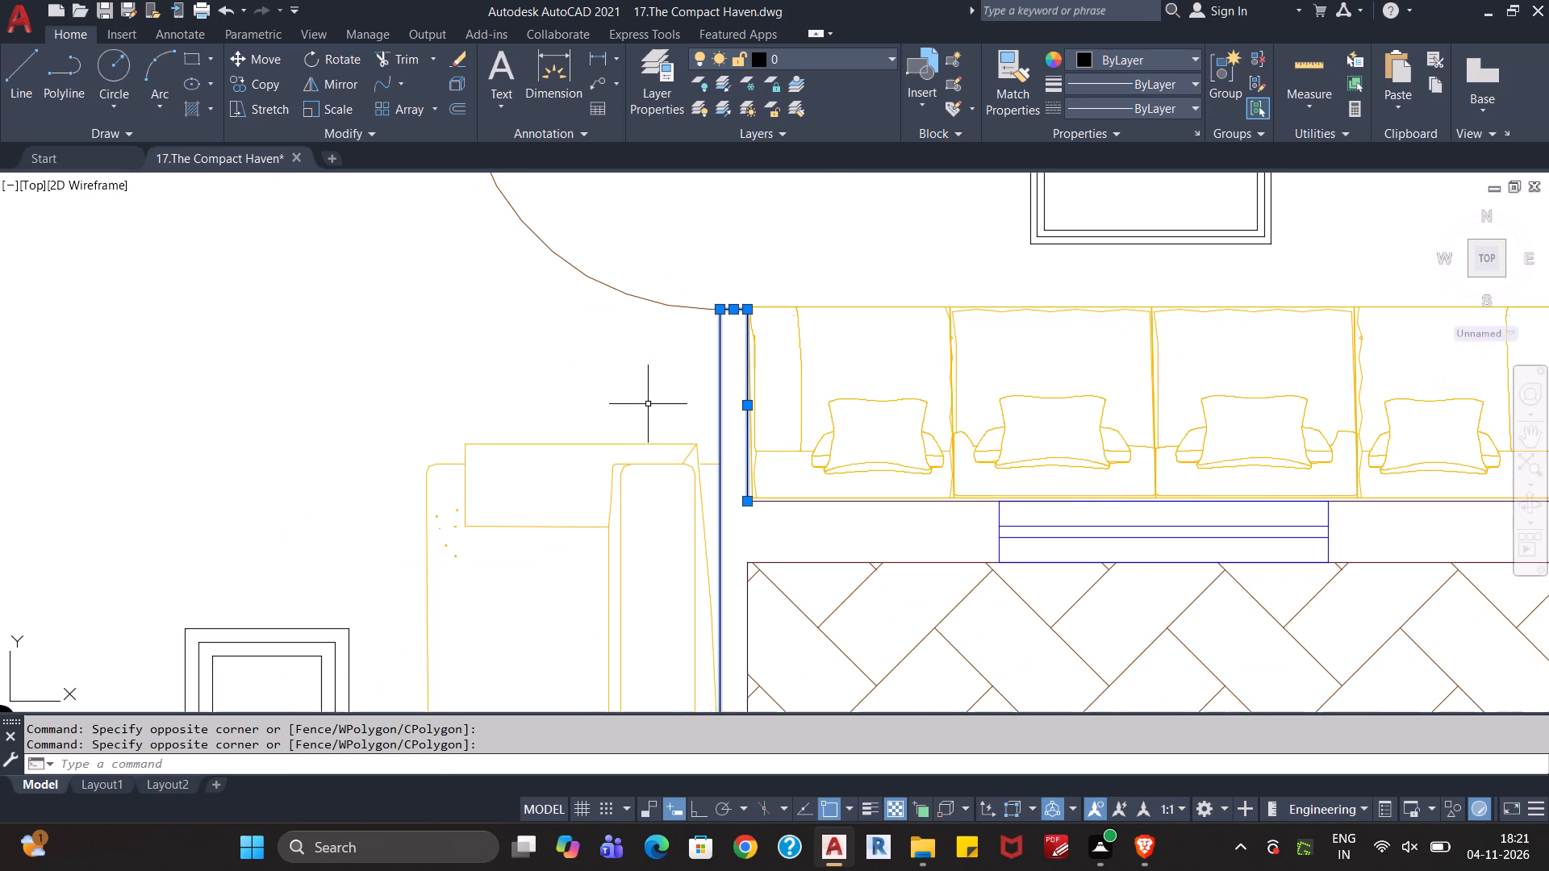
Add the parking-side face of the wall between Living and the parking area to the selection.
{"action": "middle_click_drag", "start_coordinate": [804, 534], "coordinate": [827, 415]}
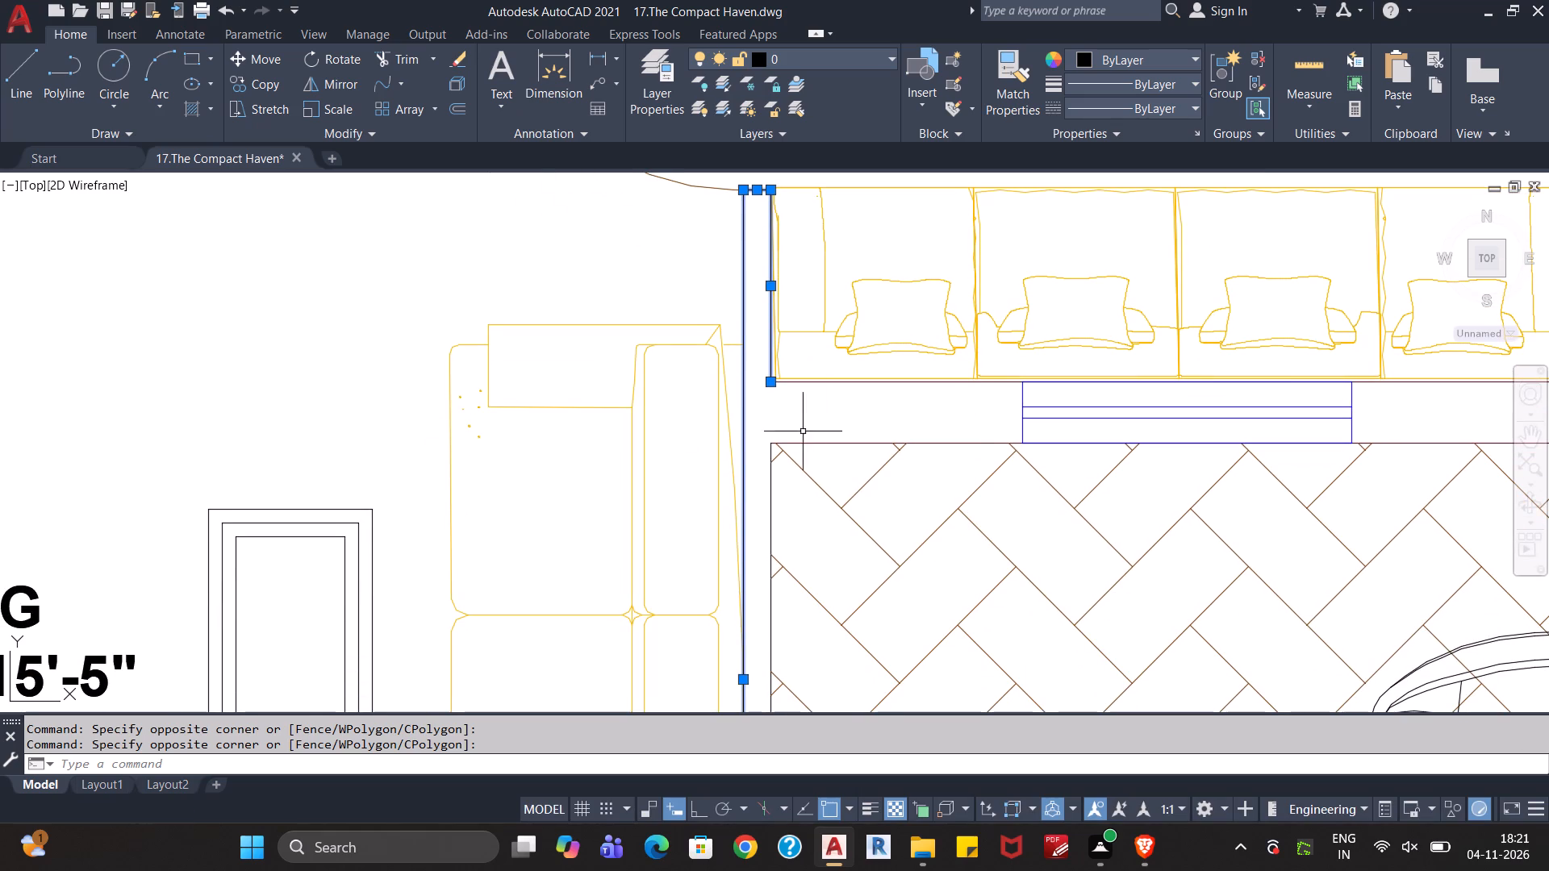
{"action": "left_click", "coordinate": [770, 469]}
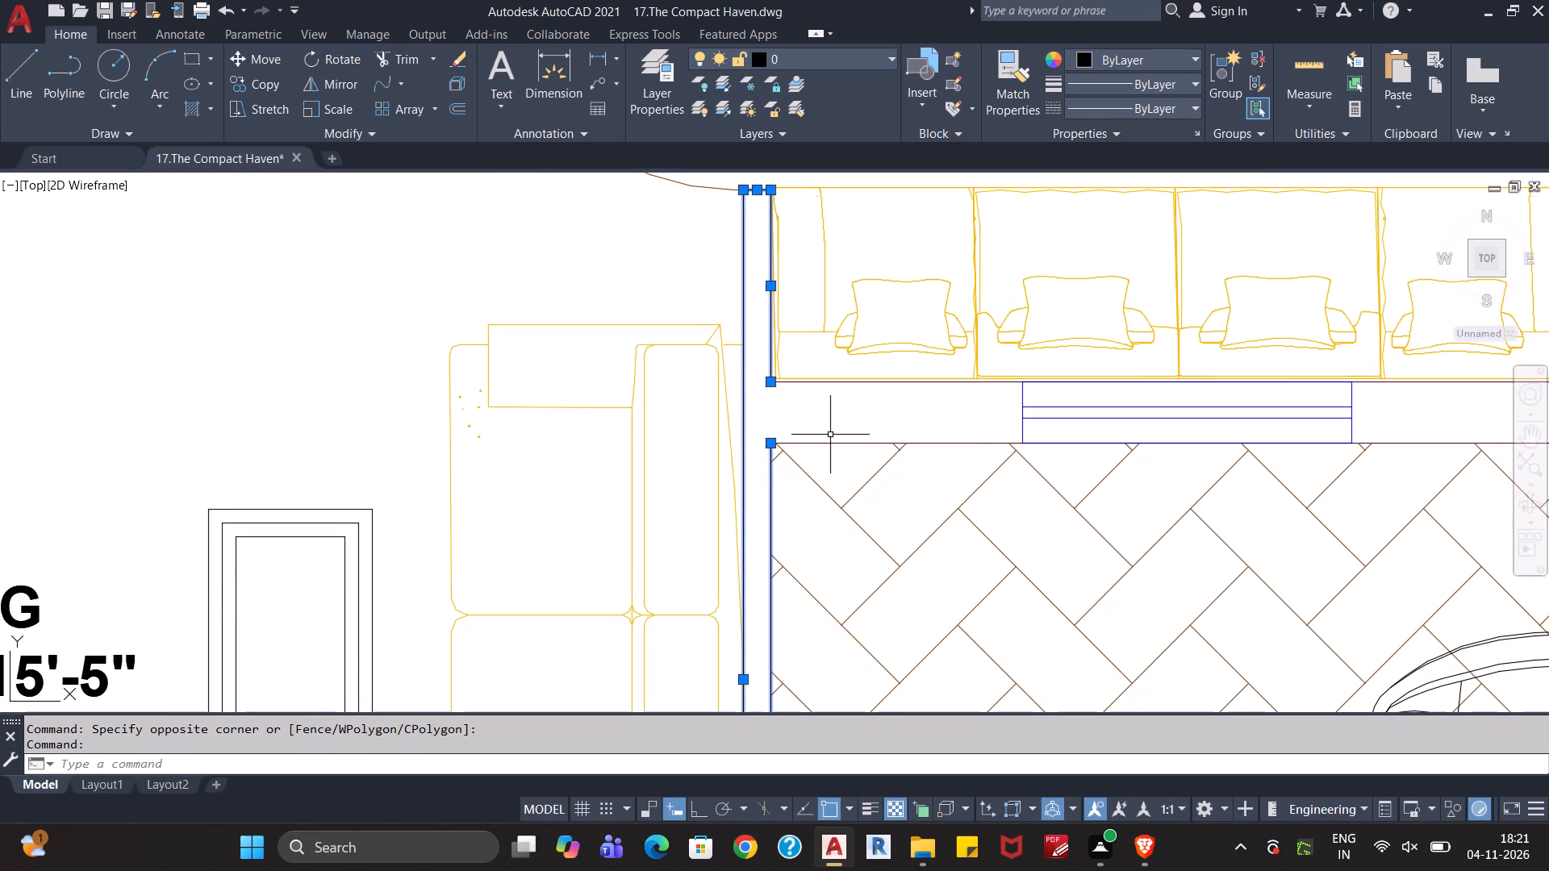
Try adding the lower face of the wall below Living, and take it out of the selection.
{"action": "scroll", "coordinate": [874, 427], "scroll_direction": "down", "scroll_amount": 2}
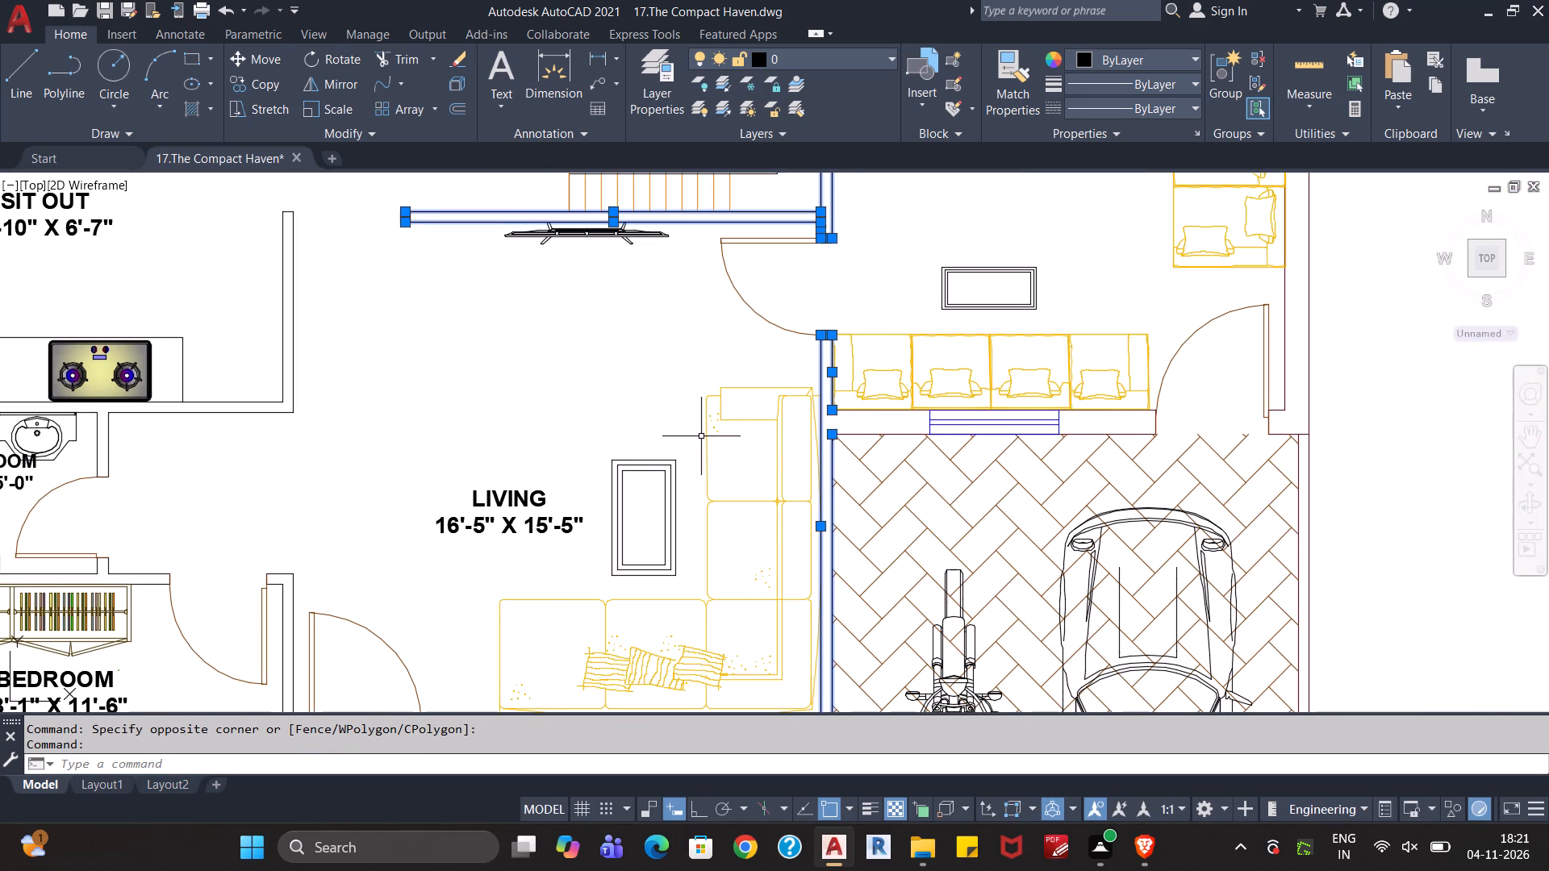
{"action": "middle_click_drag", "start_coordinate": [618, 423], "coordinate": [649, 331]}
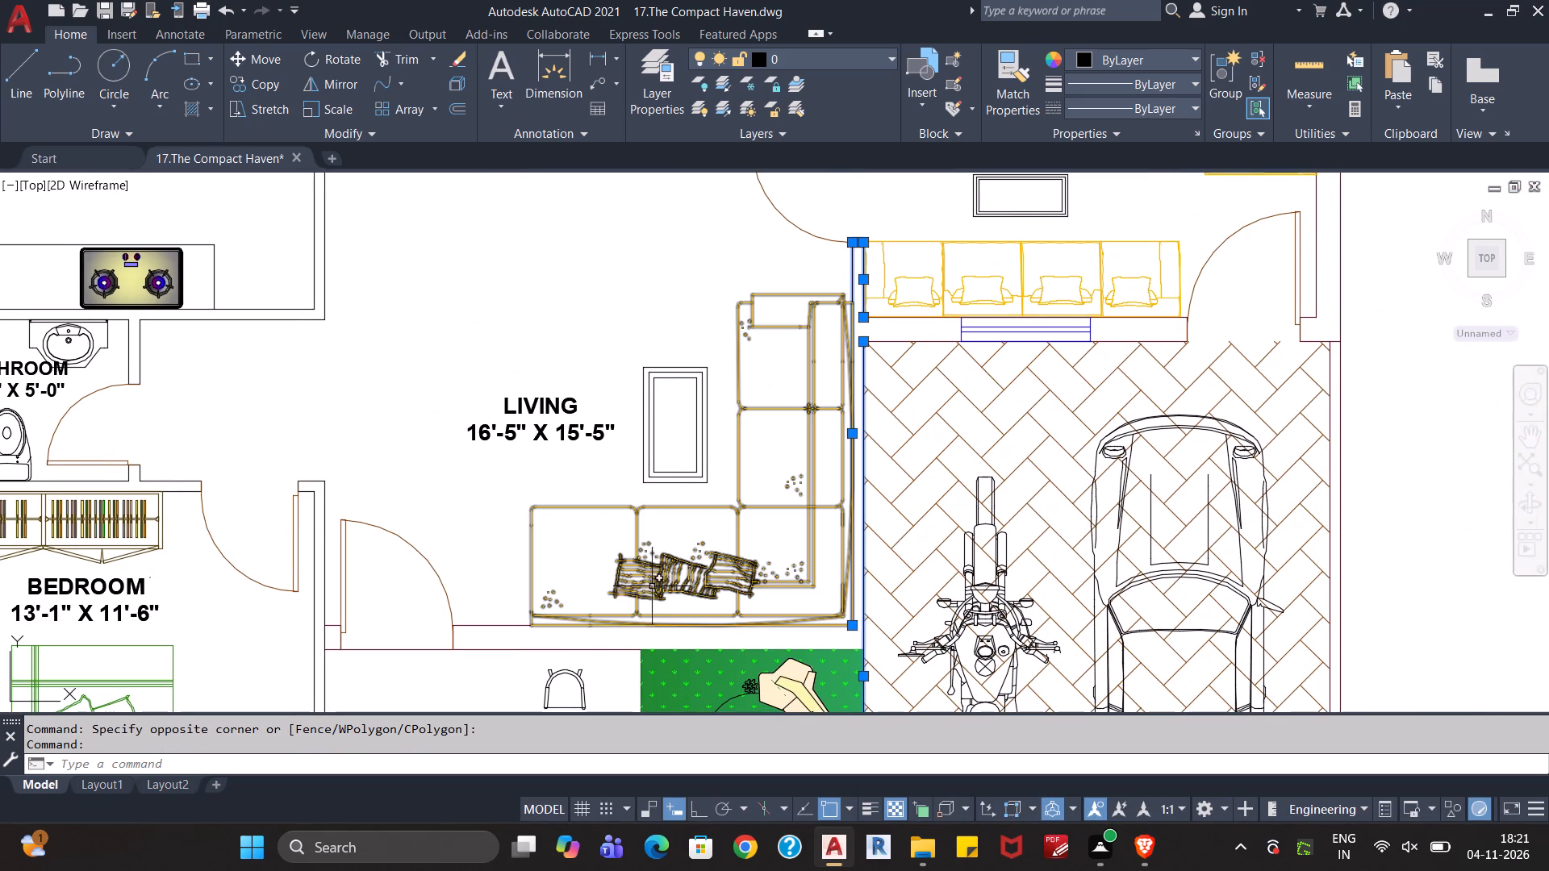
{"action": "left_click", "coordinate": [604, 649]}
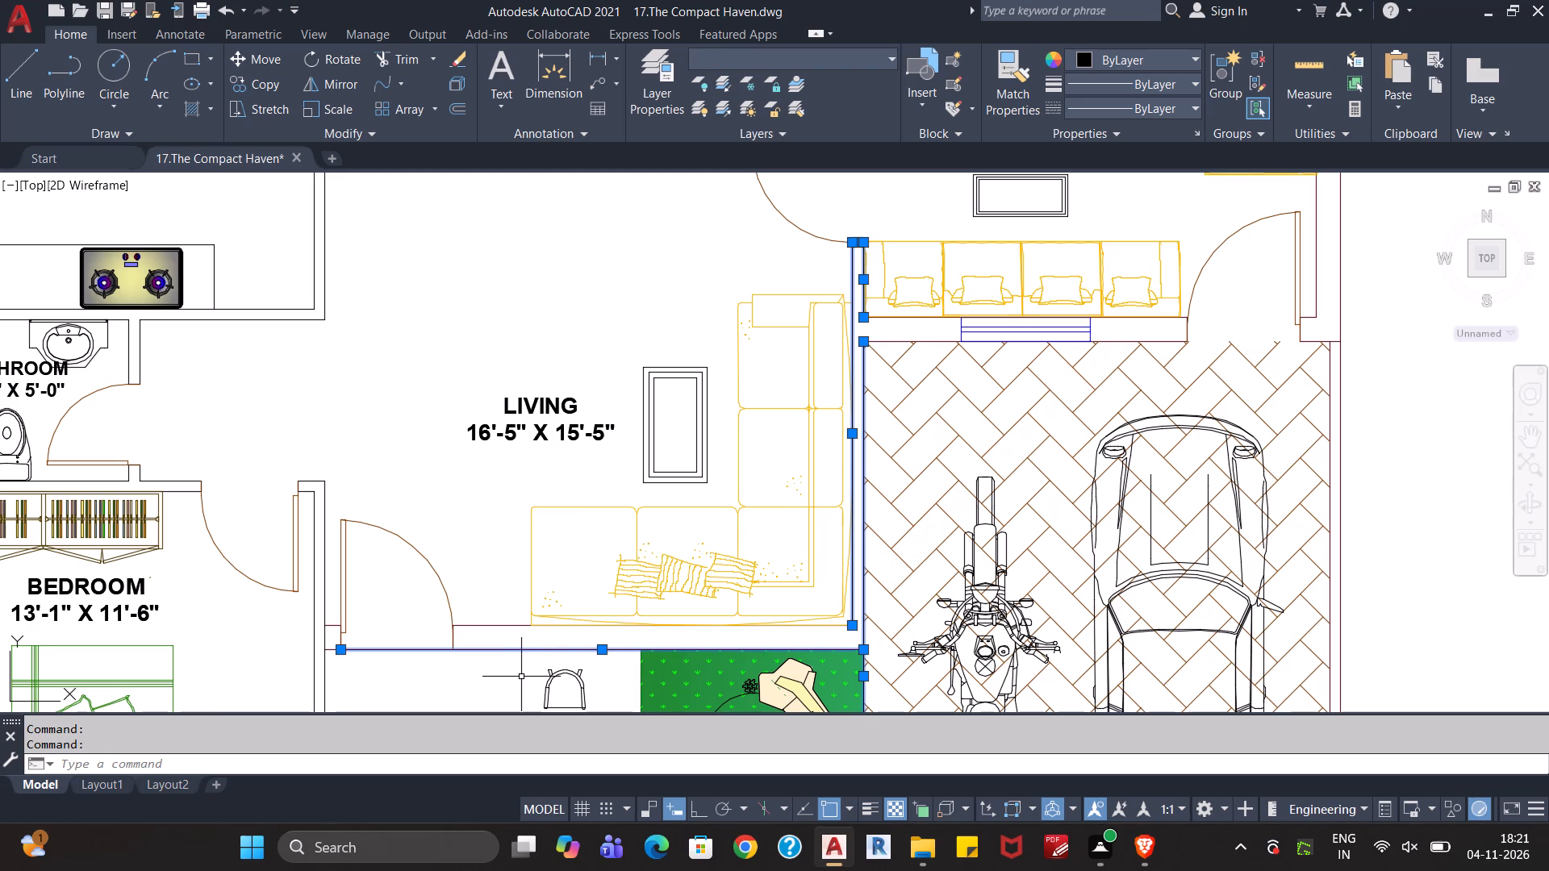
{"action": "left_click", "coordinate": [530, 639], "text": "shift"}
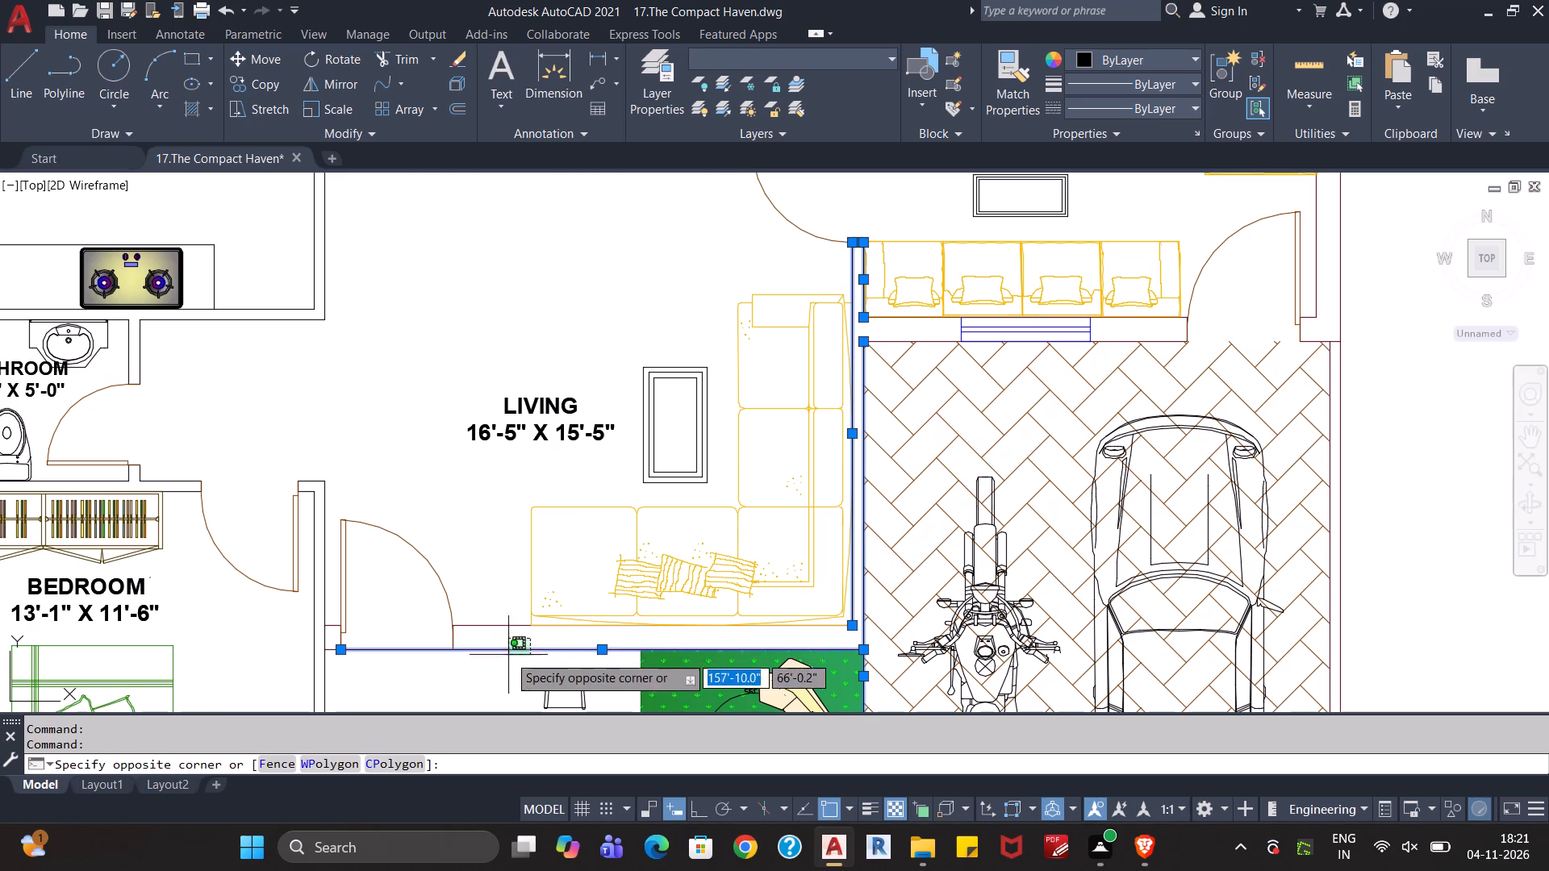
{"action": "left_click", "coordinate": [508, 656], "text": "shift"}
Add the wall lines around the 13'-1" X 11'-6" bedroom doorway and both faces of the Bathroom–Bedroom wall, excluding the wardrobe and bedroom door.
{"action": "middle_click_drag", "start_coordinate": [489, 536], "coordinate": [515, 536]}
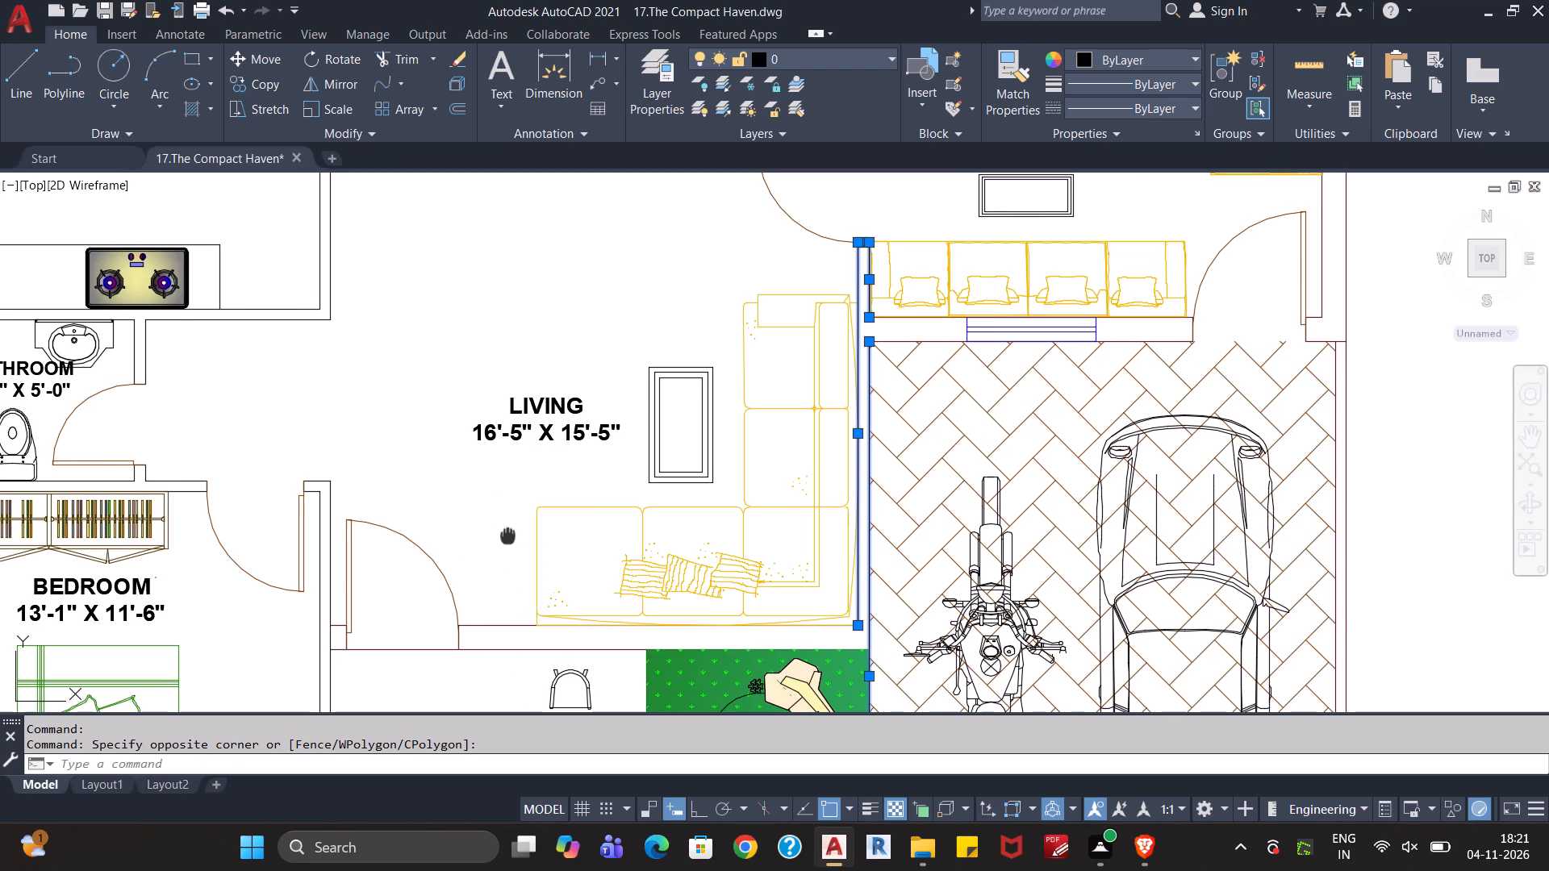
{"action": "middle_click_drag", "start_coordinate": [515, 536], "coordinate": [622, 519]}
{"action": "left_click", "coordinate": [468, 437]}
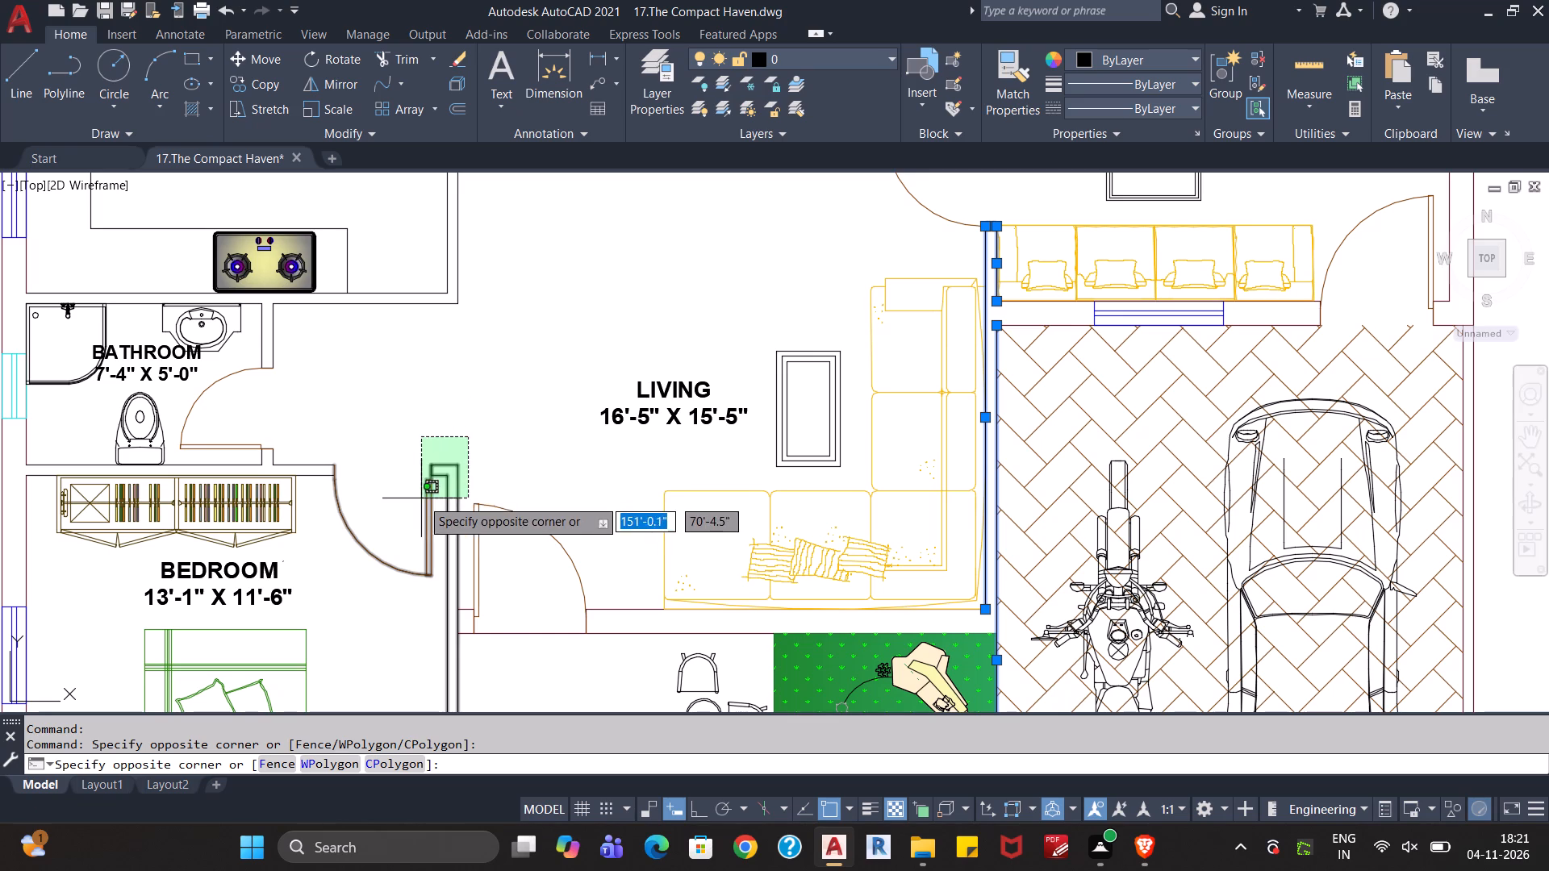
{"action": "left_click", "coordinate": [420, 498]}
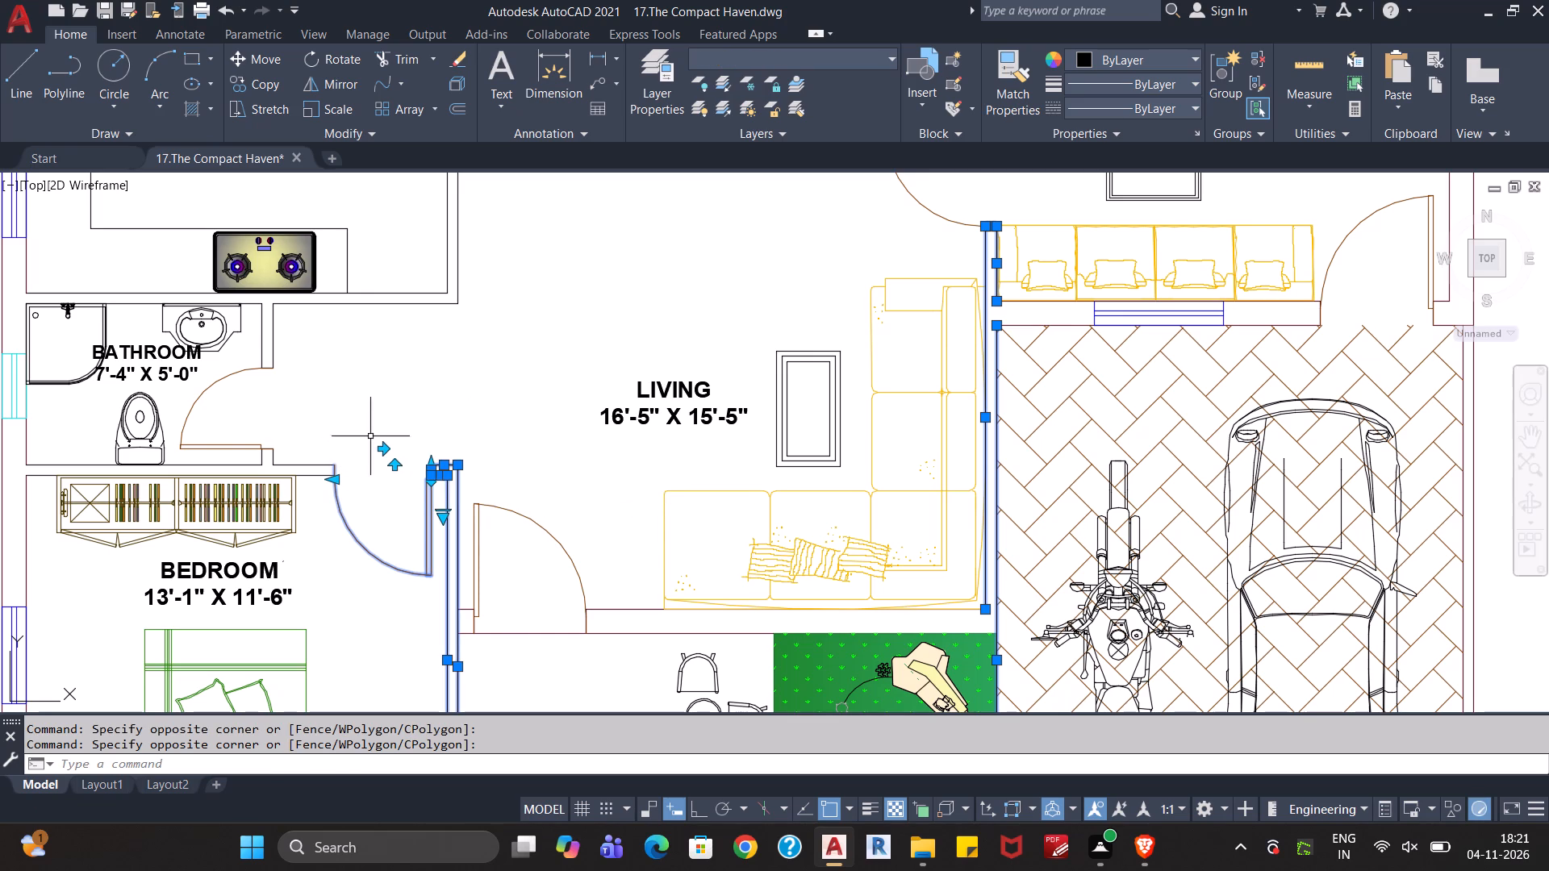
{"action": "left_click", "coordinate": [286, 440]}
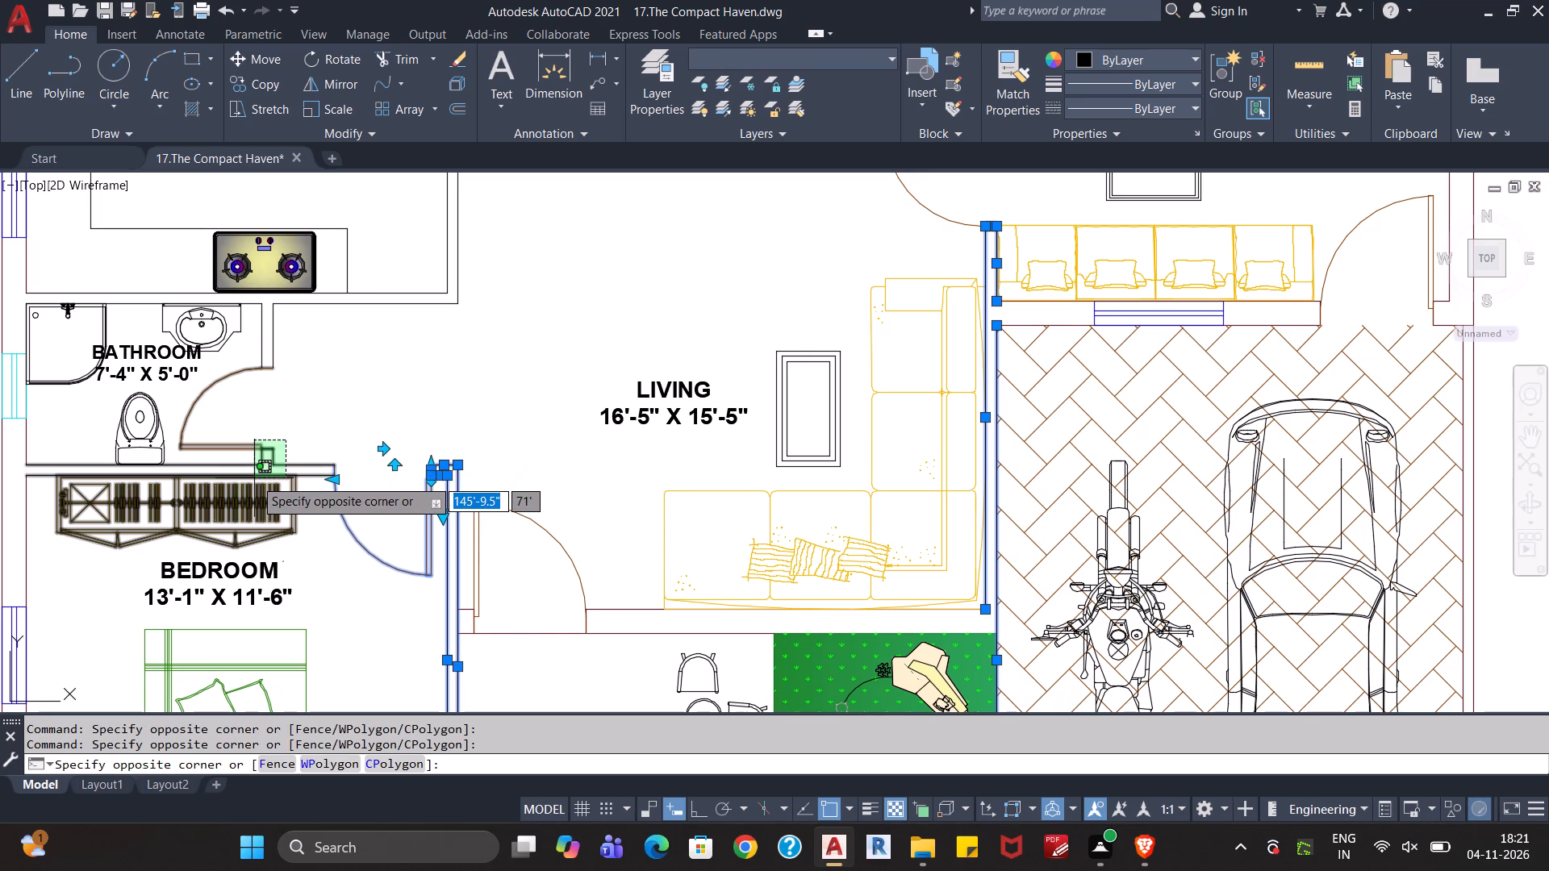
{"action": "left_click", "coordinate": [254, 479]}
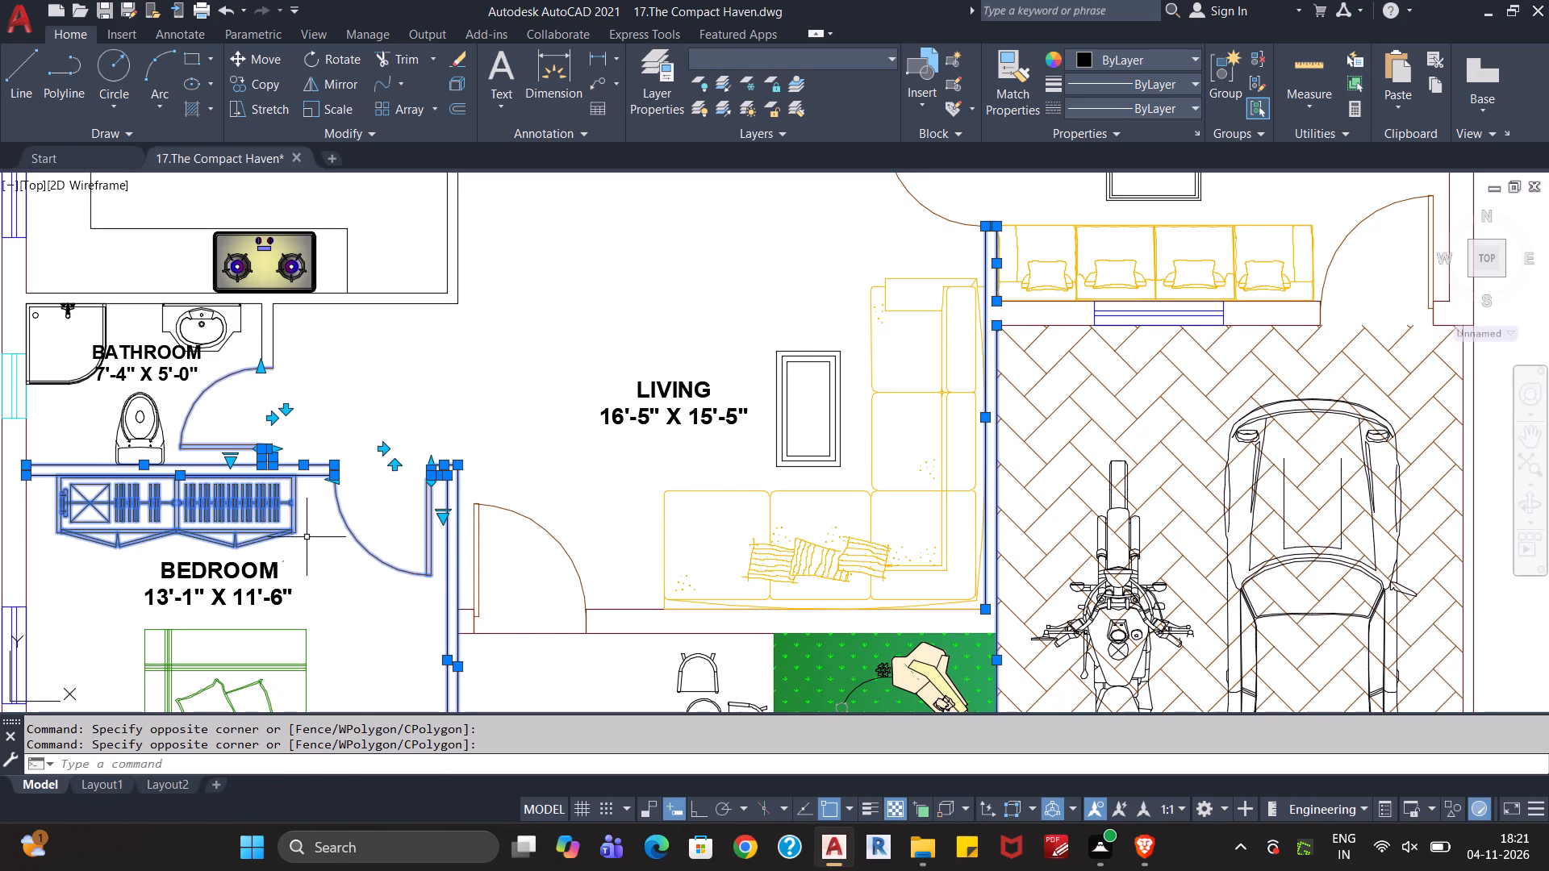
{"action": "left_click", "coordinate": [312, 540], "text": "shift"}
{"action": "left_click", "coordinate": [273, 523], "text": "shift"}
{"action": "left_click", "coordinate": [373, 517], "text": "shift"}
{"action": "left_click", "coordinate": [336, 551], "text": "shift"}
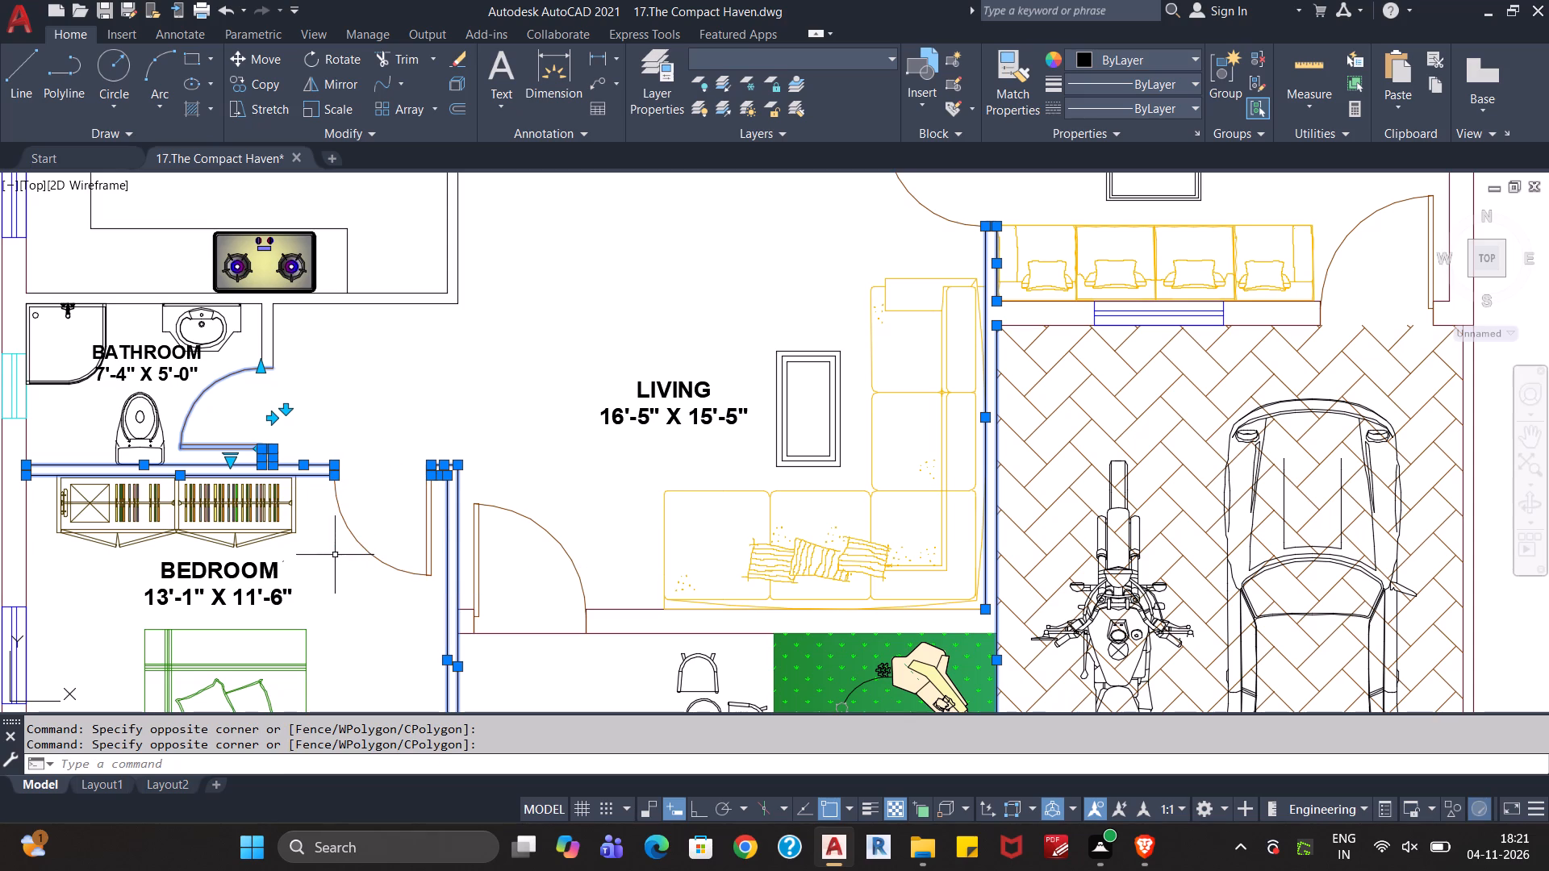
Add both faces of the Sit Out–Bathroom wall and the bathroom wall lines above its door, excluding the basin, cooktop and bathroom door.
{"action": "middle_click_drag", "start_coordinate": [322, 566], "coordinate": [436, 591]}
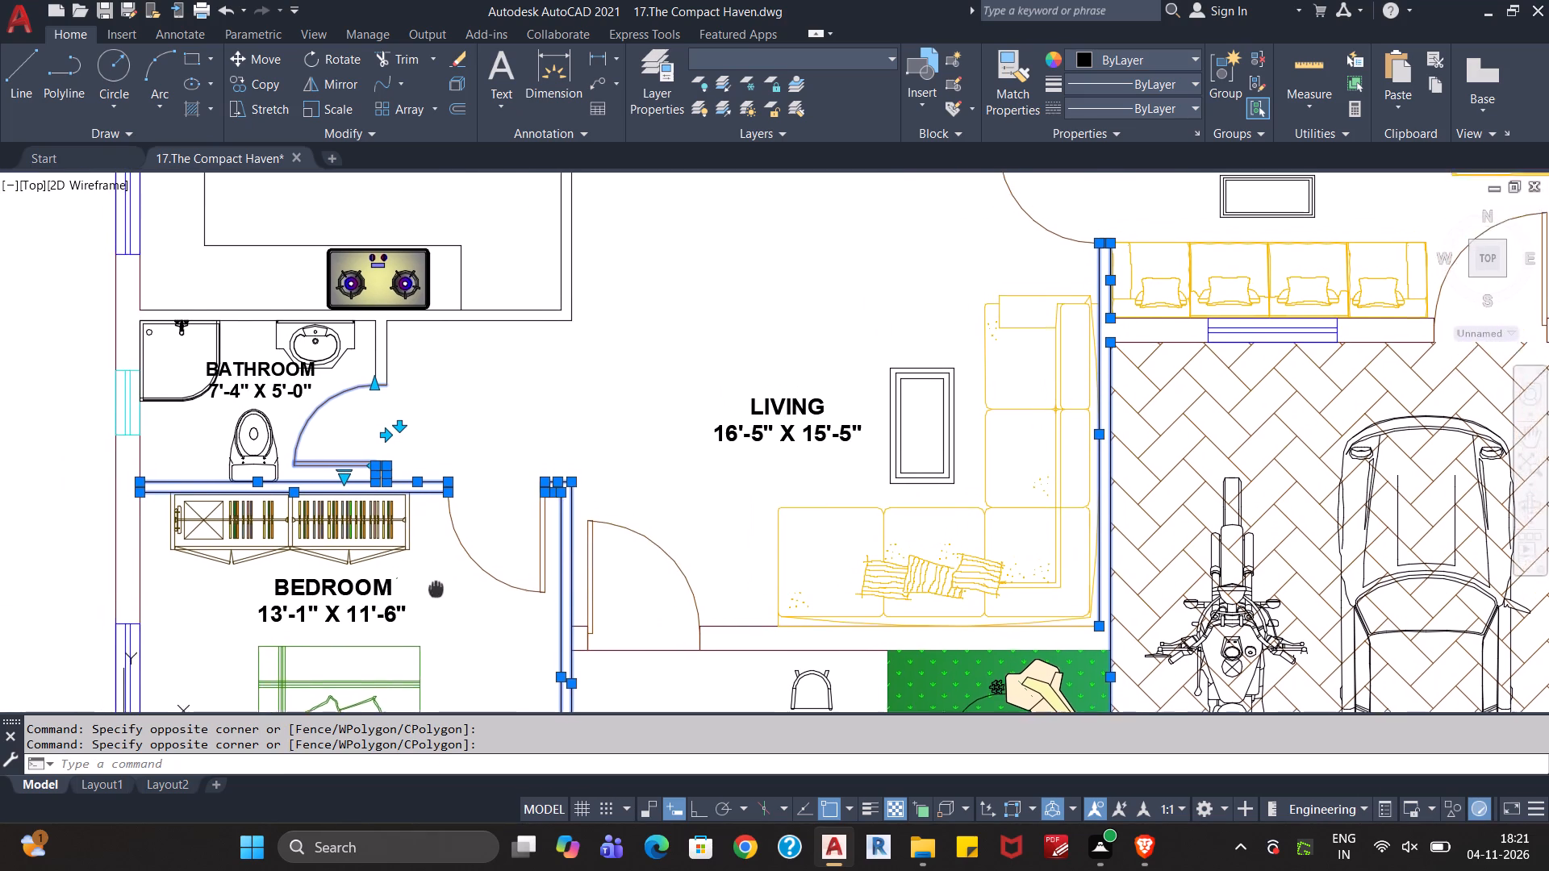
{"action": "middle_click_drag", "start_coordinate": [436, 591], "coordinate": [435, 621]}
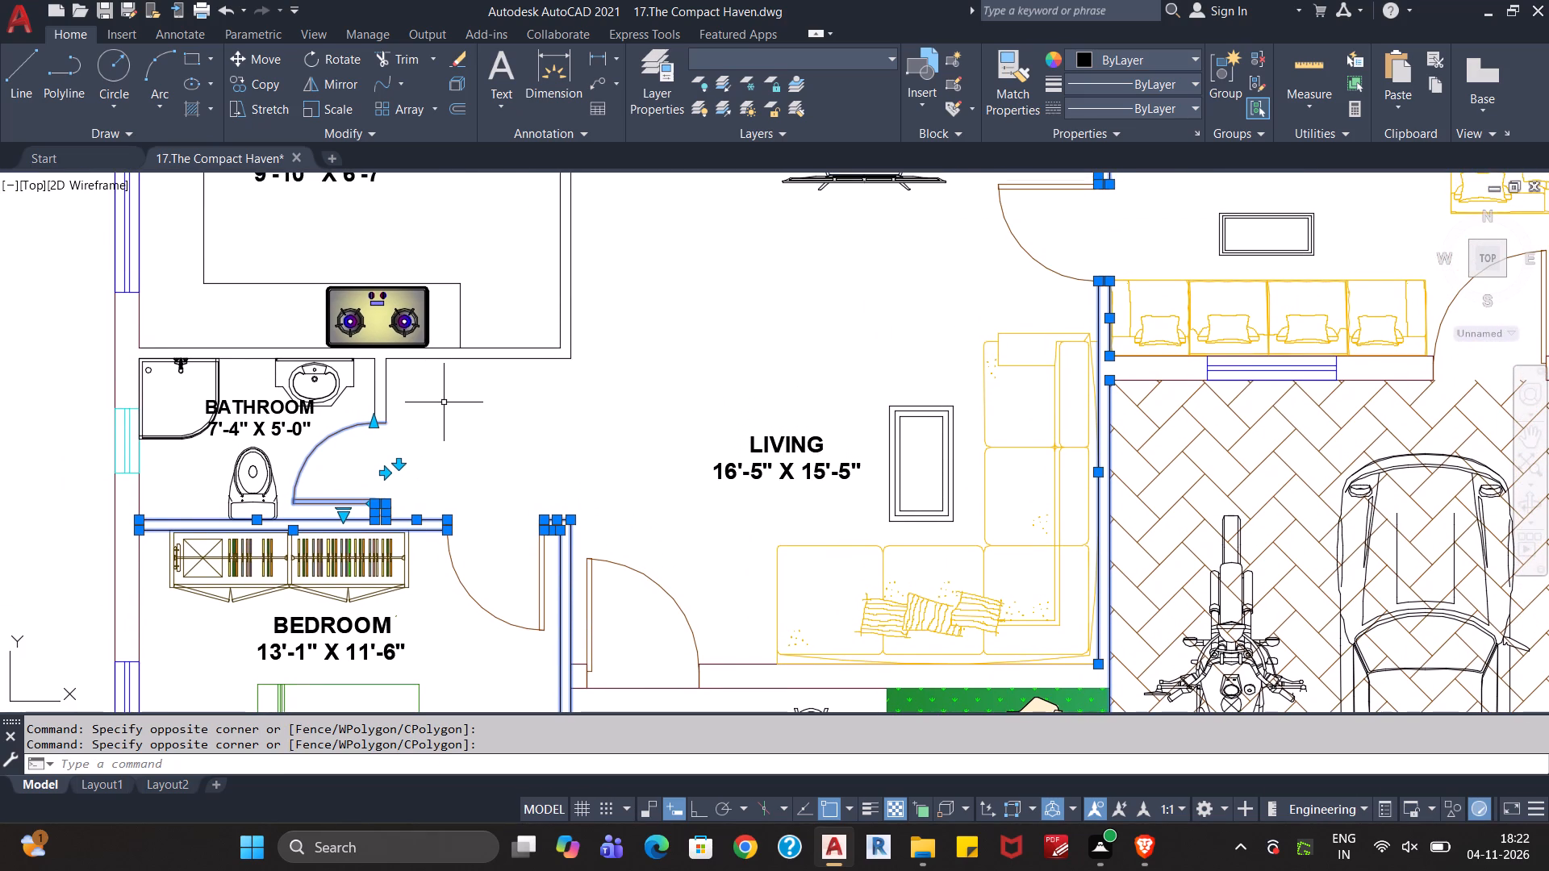
{"action": "left_click", "coordinate": [442, 411]}
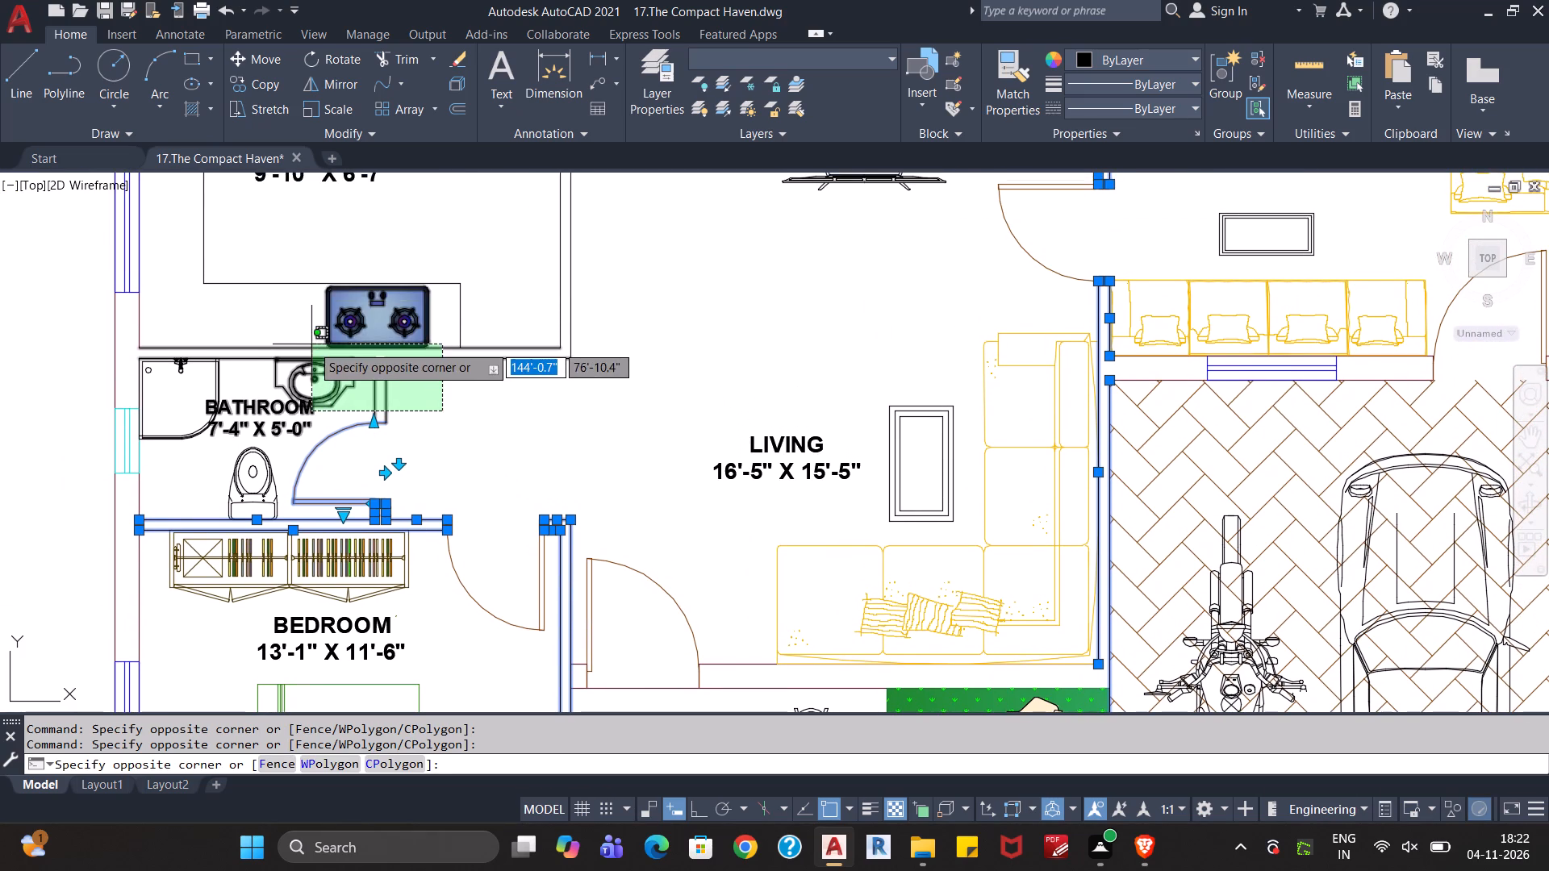
{"action": "left_click", "coordinate": [311, 344]}
{"action": "left_click", "coordinate": [319, 384], "text": "shift"}
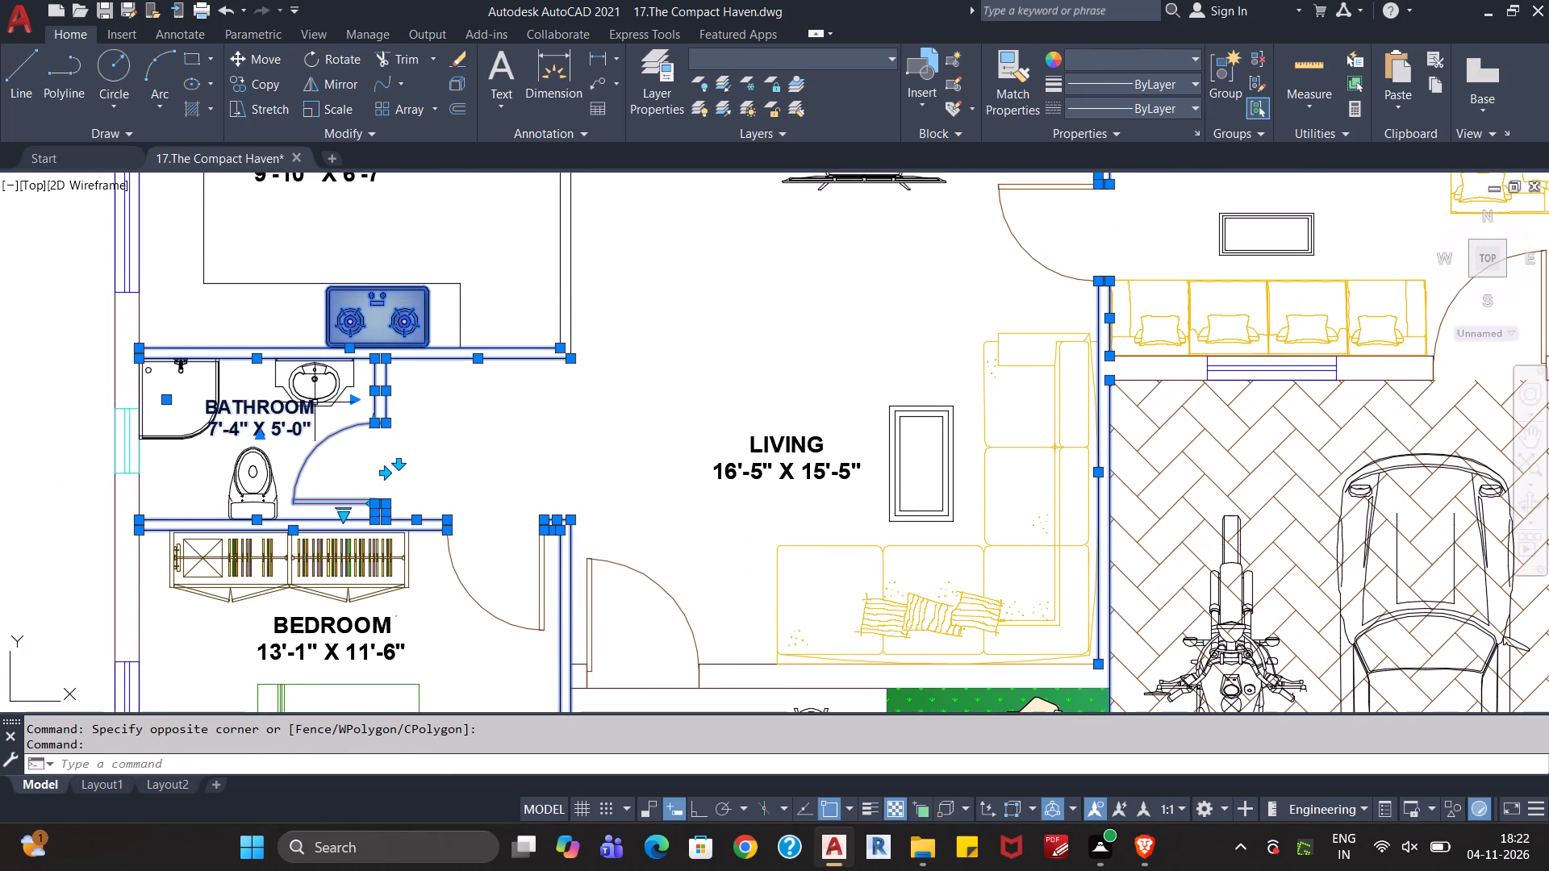
{"action": "left_click", "coordinate": [404, 266], "text": "shift"}
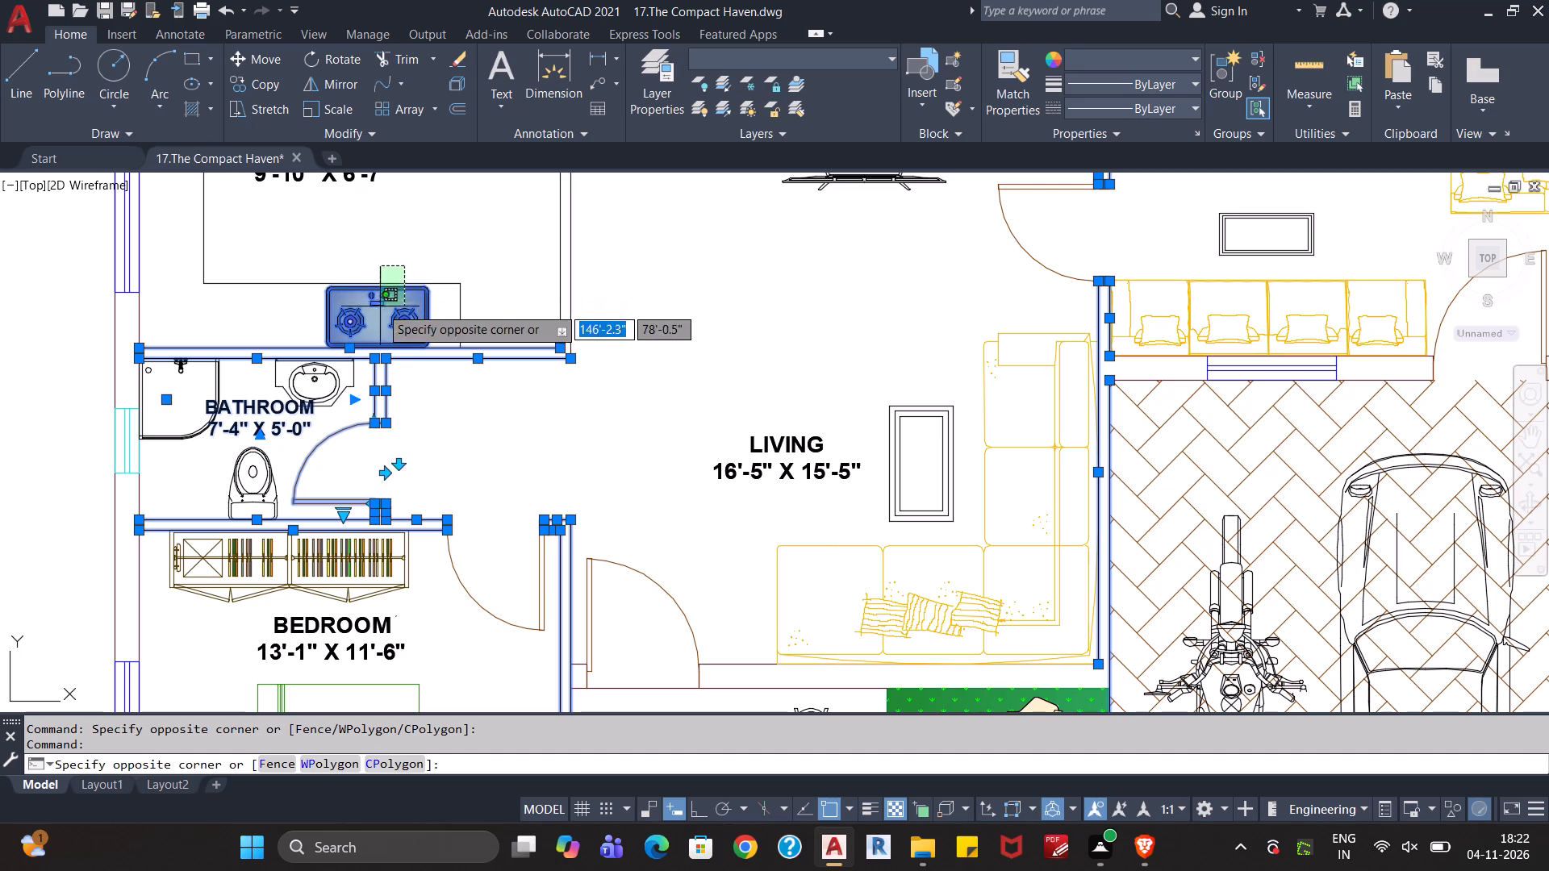
{"action": "left_click", "coordinate": [380, 306], "text": "shift"}
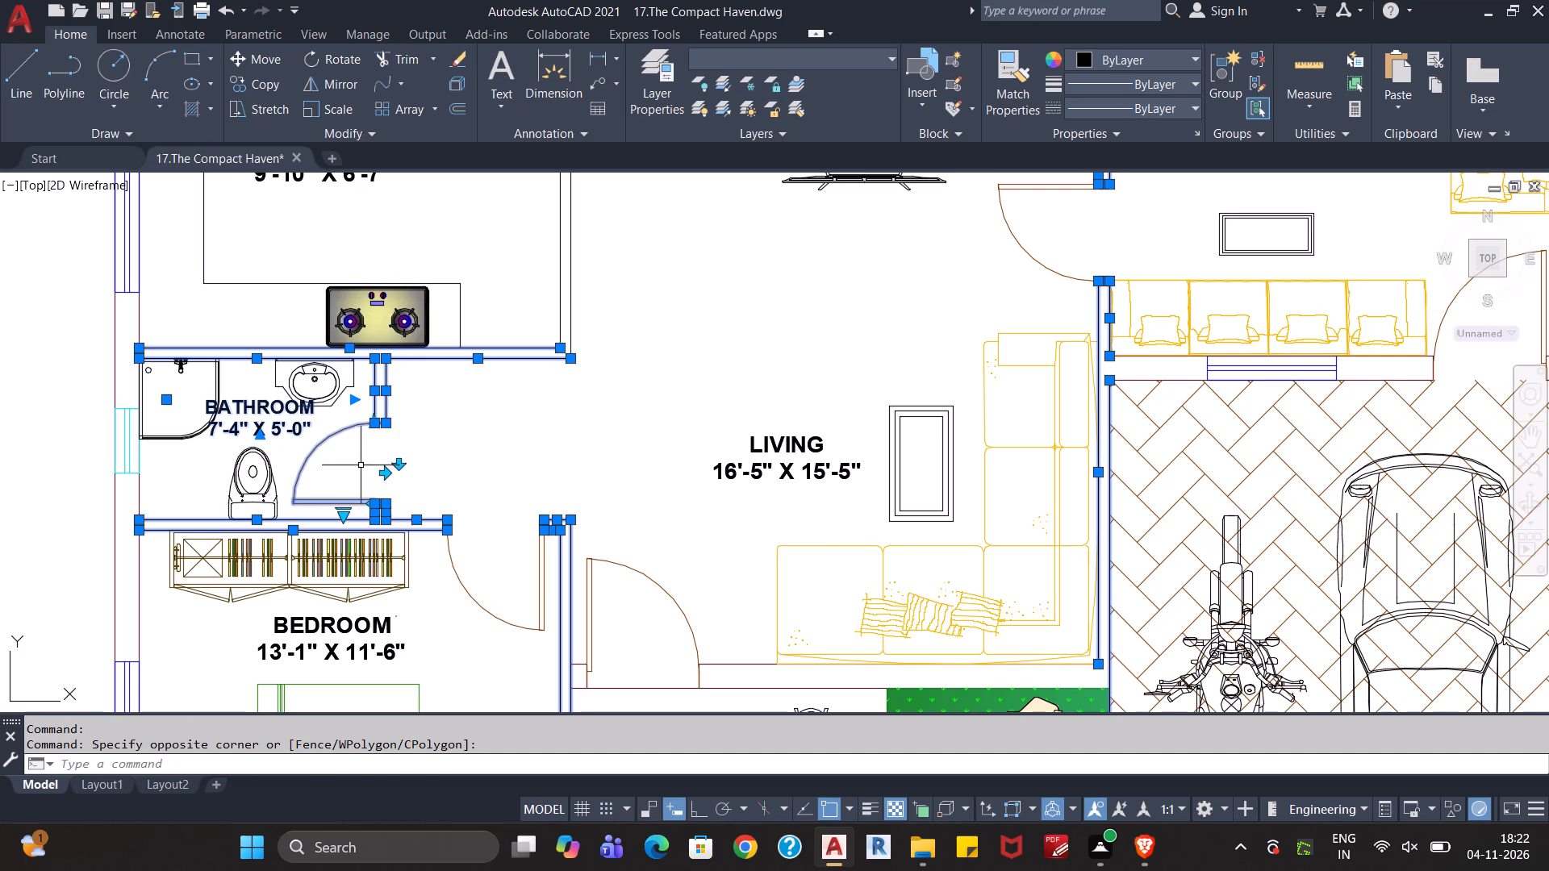
{"action": "left_click", "coordinate": [358, 464], "text": "shift"}
{"action": "left_click", "coordinate": [327, 431], "text": "shift"}
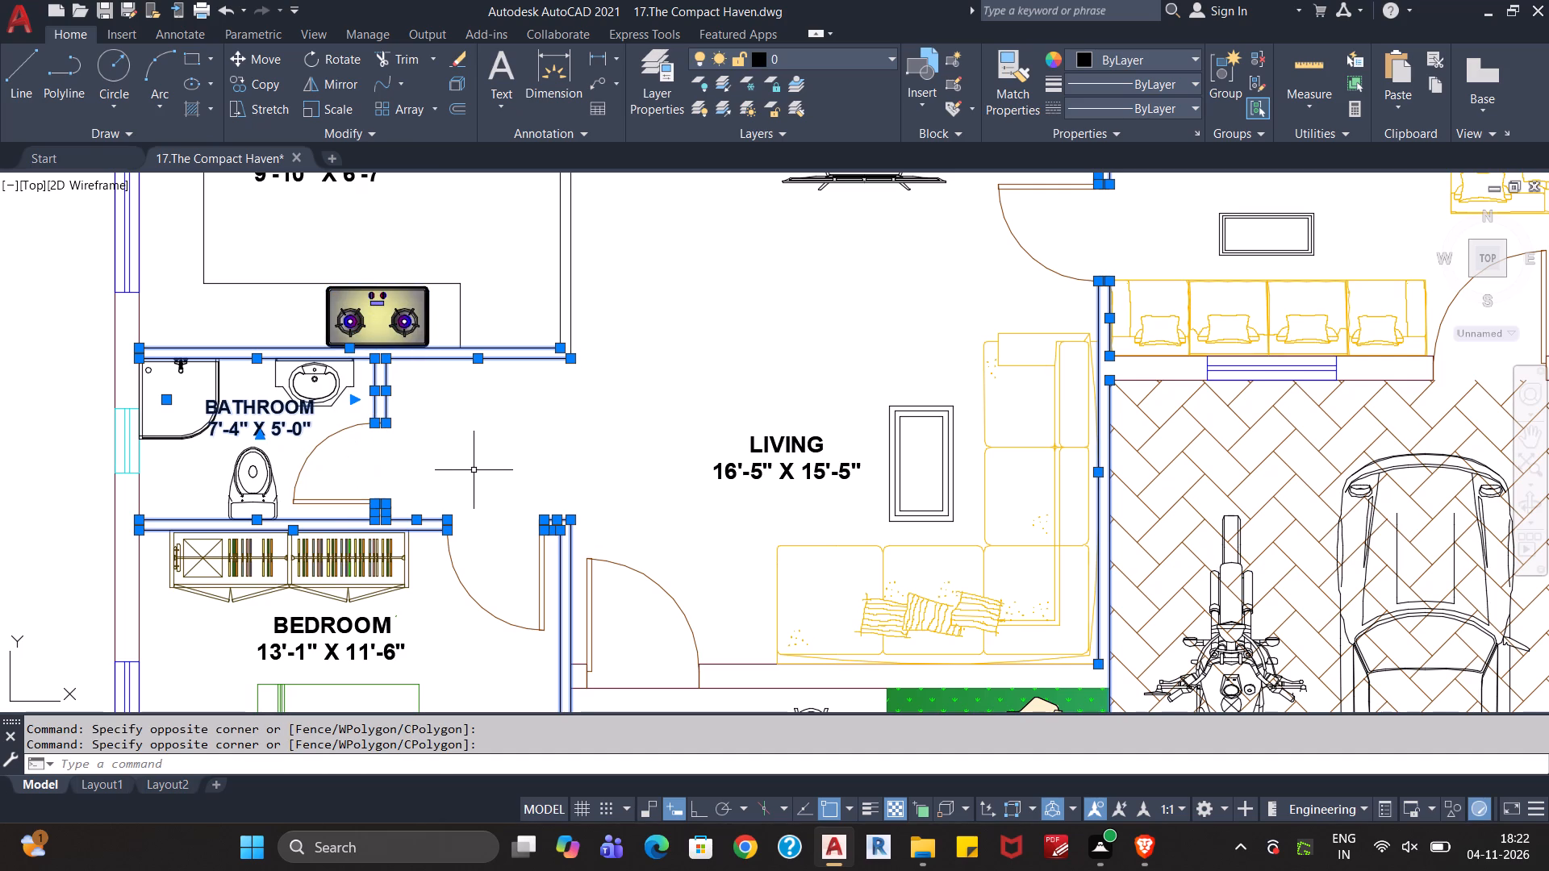
Add the faces and end lines of the Sit Out–Living wall and the Store Room–Dining wall to the selection.
{"action": "middle_click_drag", "start_coordinate": [663, 311], "coordinate": [616, 517]}
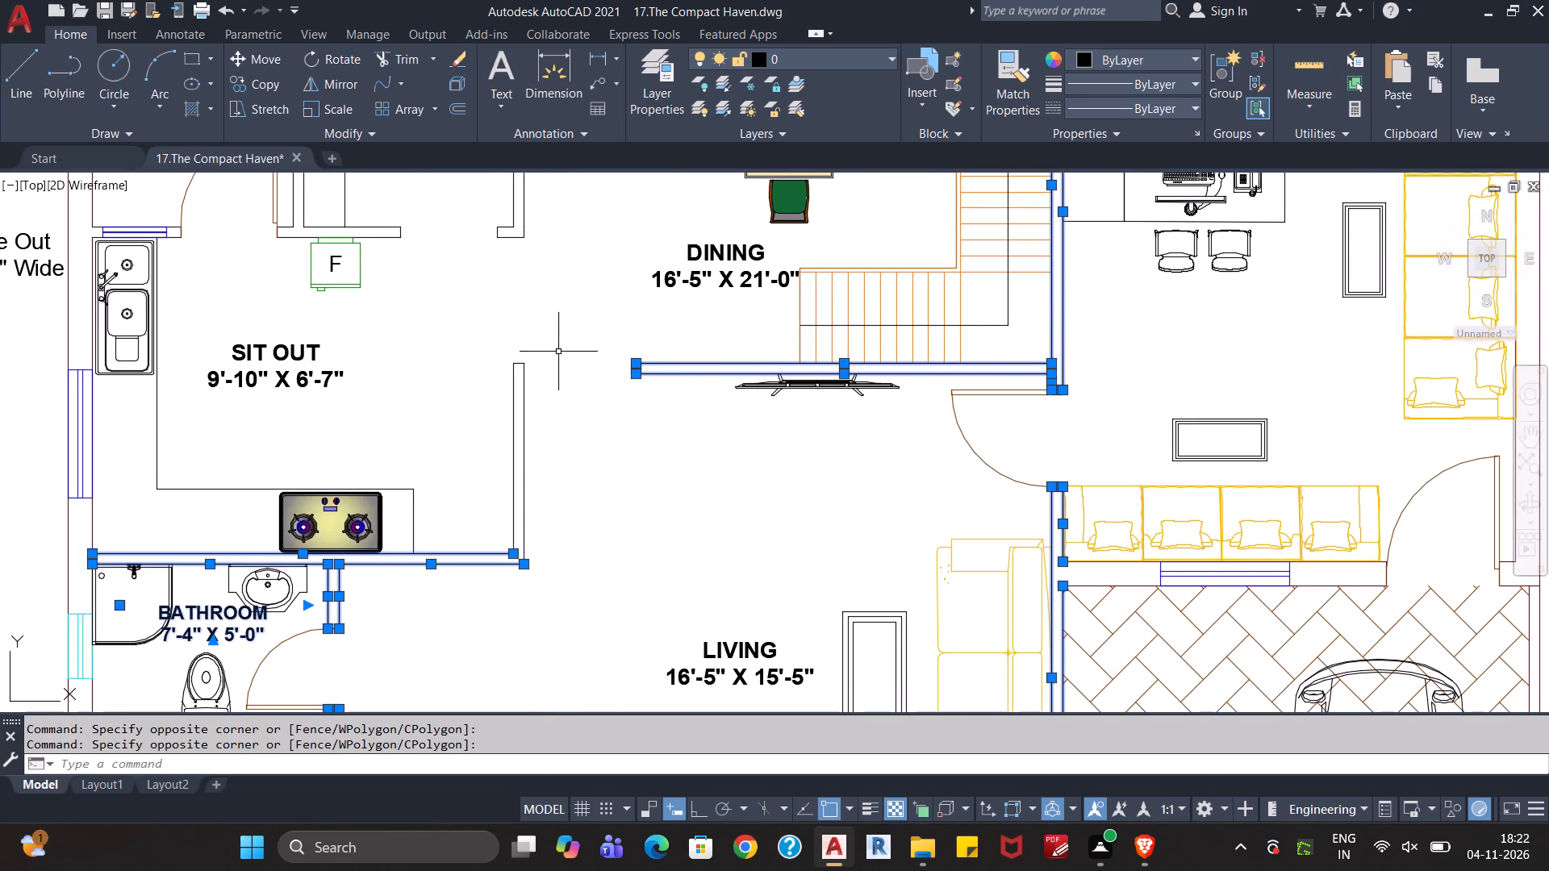
{"action": "left_click", "coordinate": [553, 337]}
{"action": "left_click", "coordinate": [488, 422]}
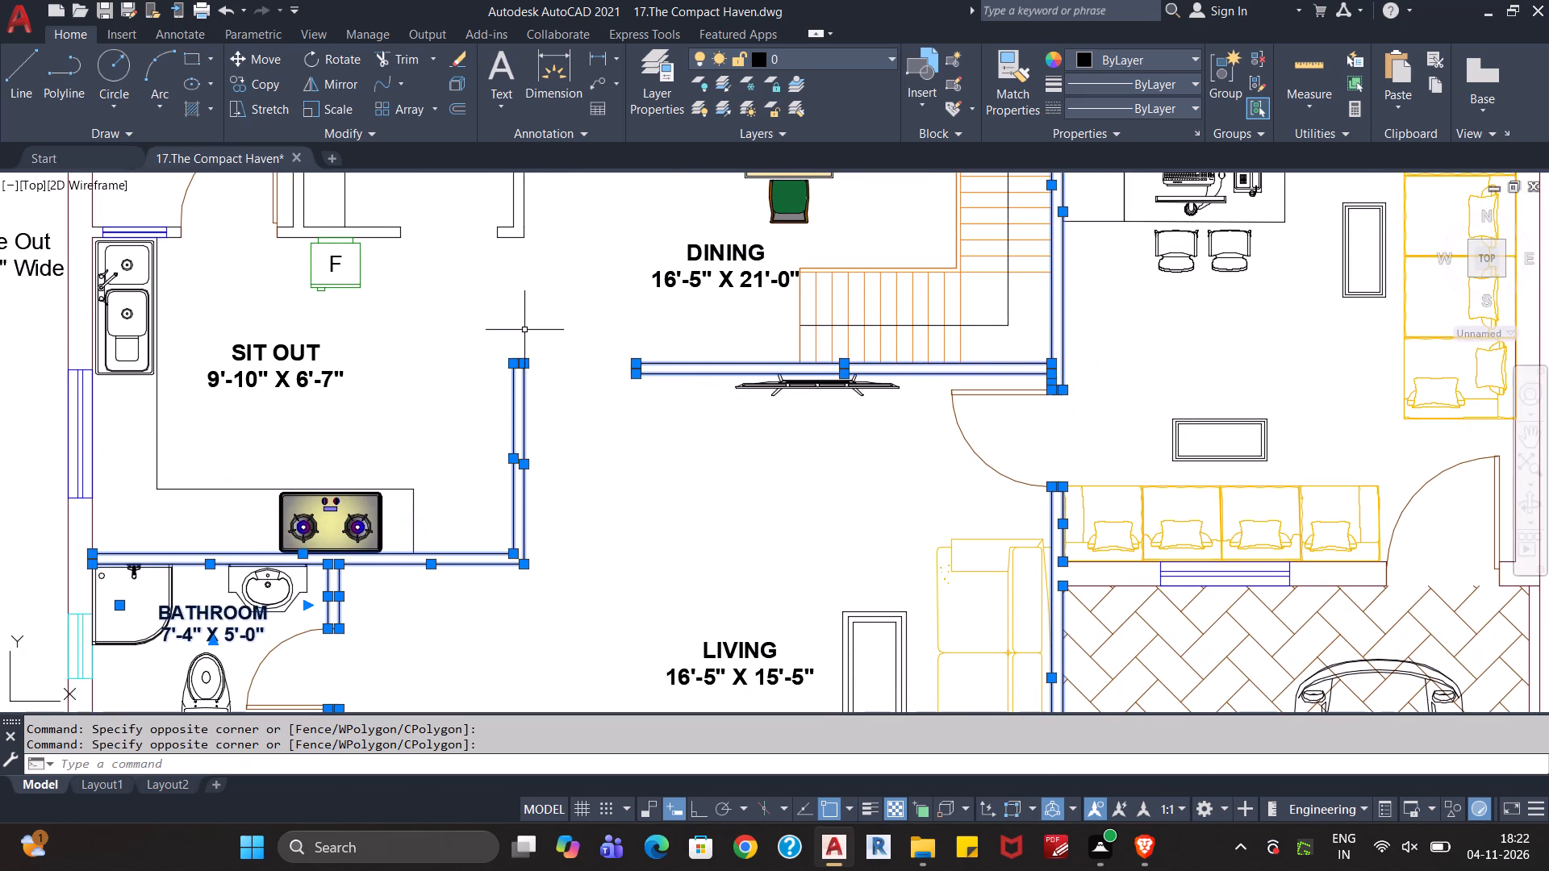
{"action": "middle_click_drag", "start_coordinate": [450, 339], "coordinate": [382, 570]}
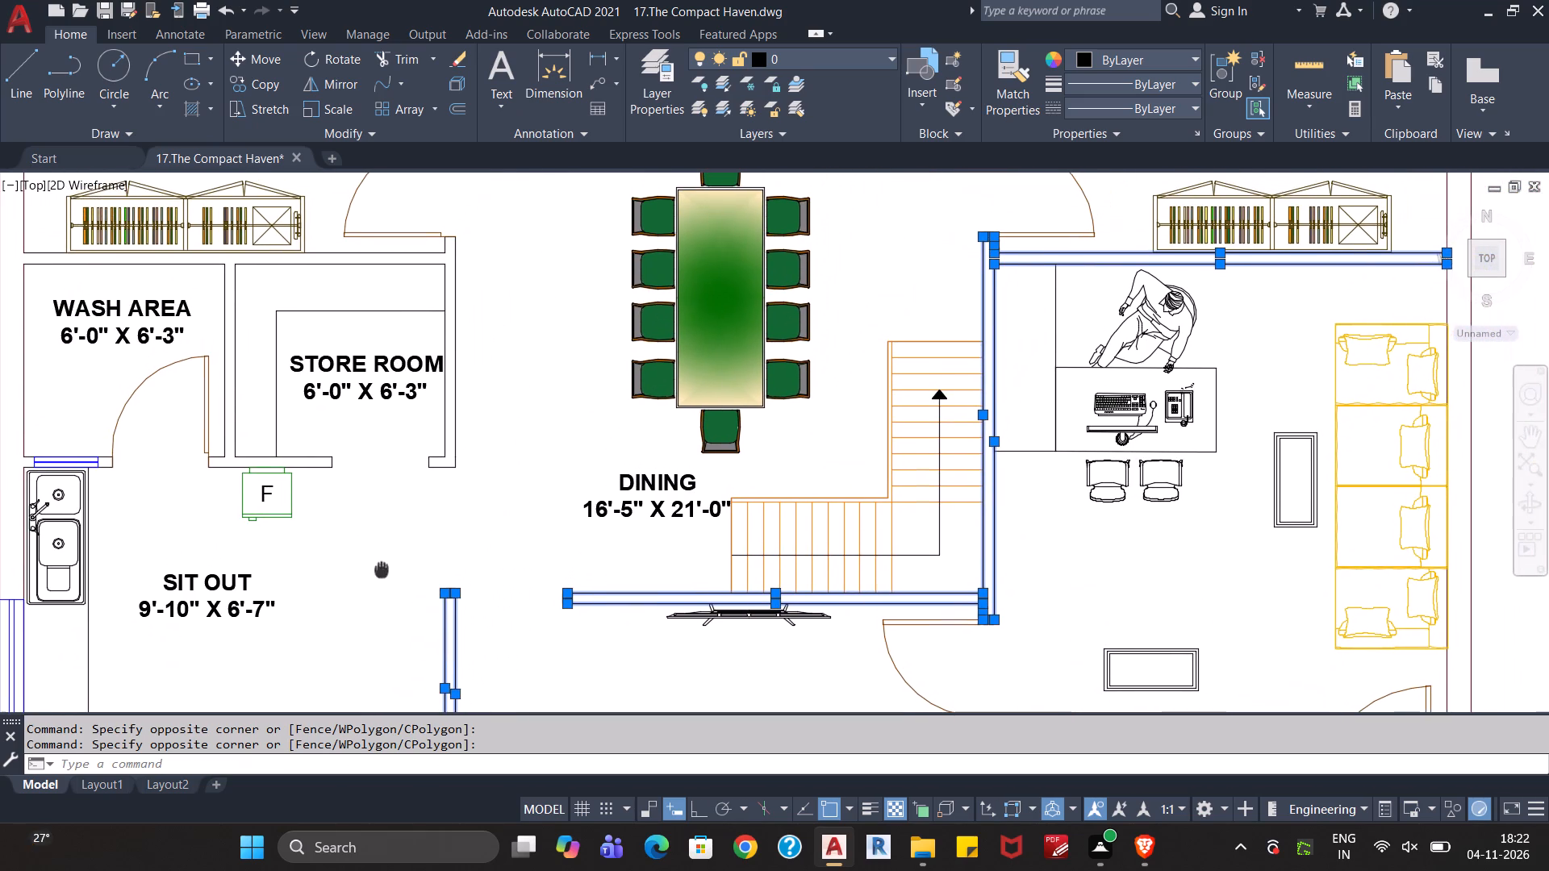
{"action": "left_click", "coordinate": [484, 426]}
{"action": "left_click", "coordinate": [413, 491]}
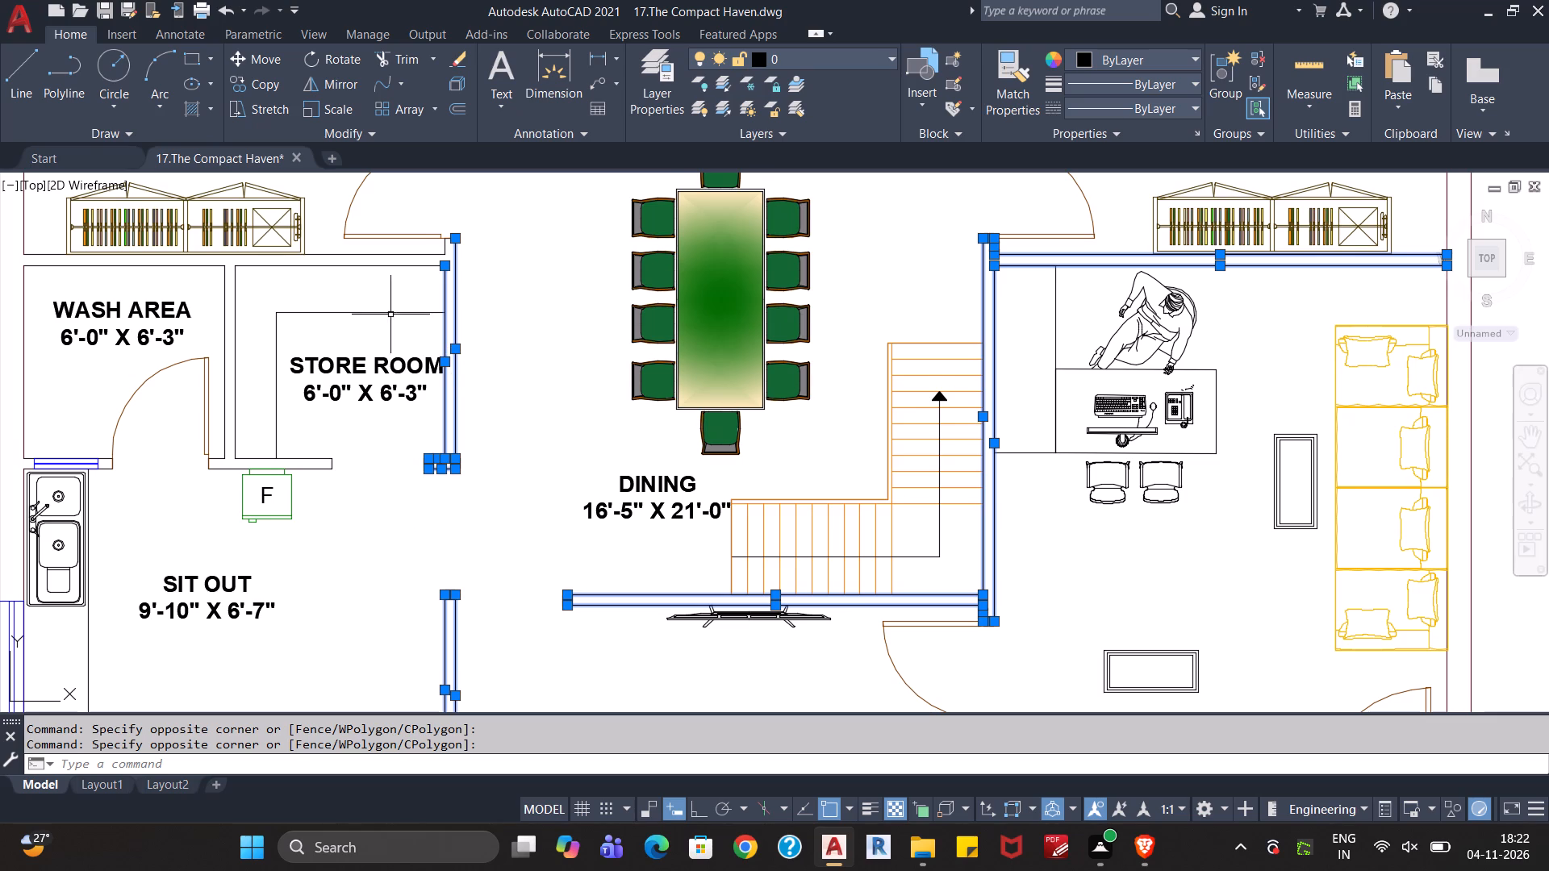
Add both faces of the Store Room–Bedroom wall and the short wall-end lines below the bedroom door, excluding the door.
{"action": "middle_click_drag", "start_coordinate": [390, 314], "coordinate": [531, 433]}
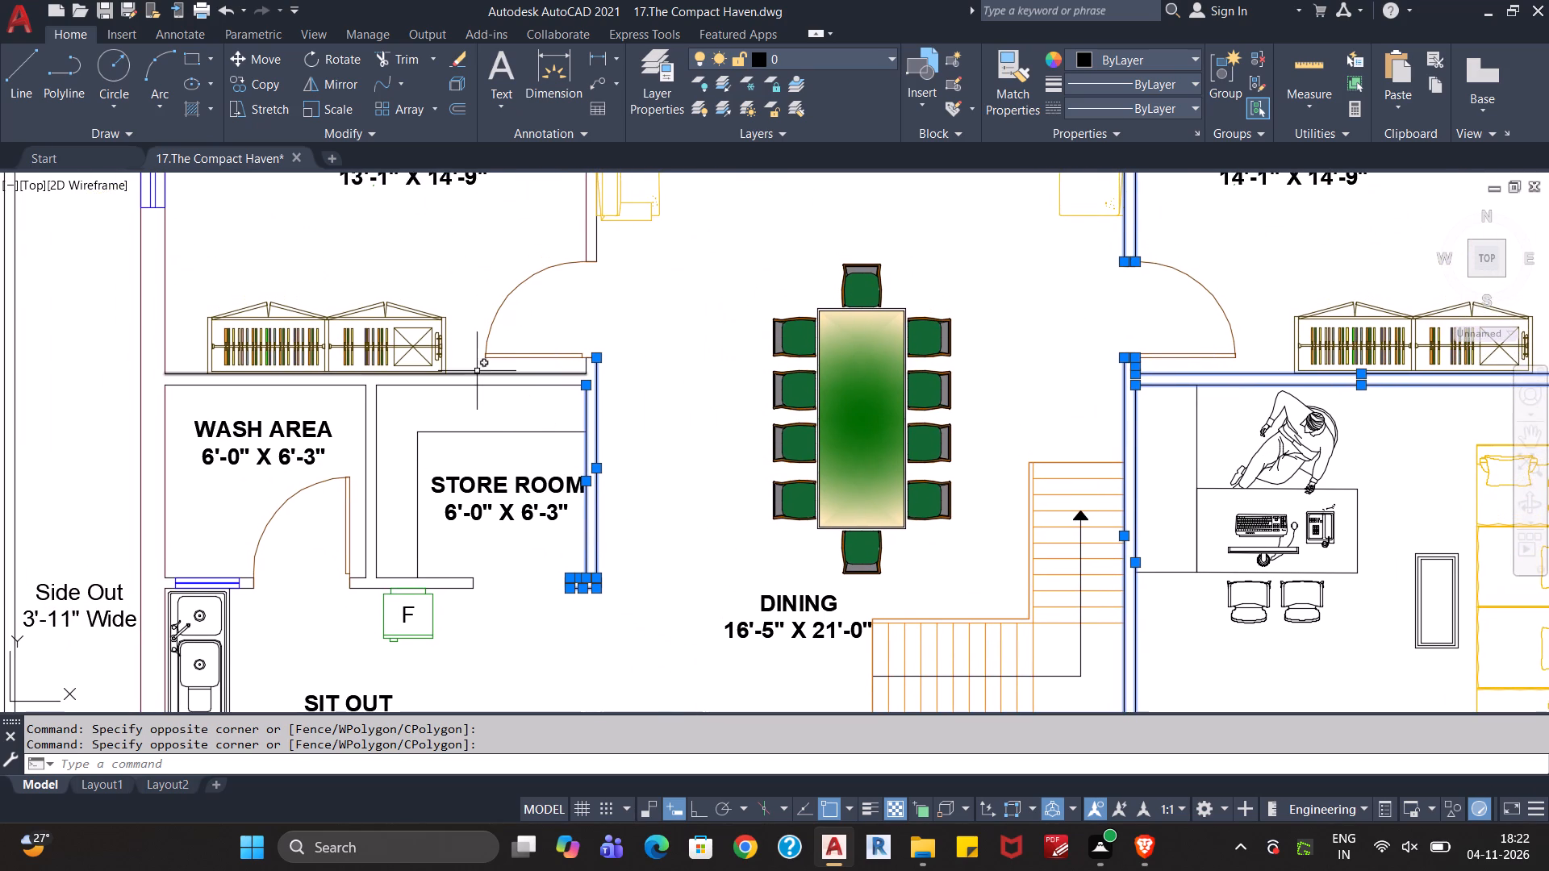
{"action": "left_click", "coordinate": [477, 365]}
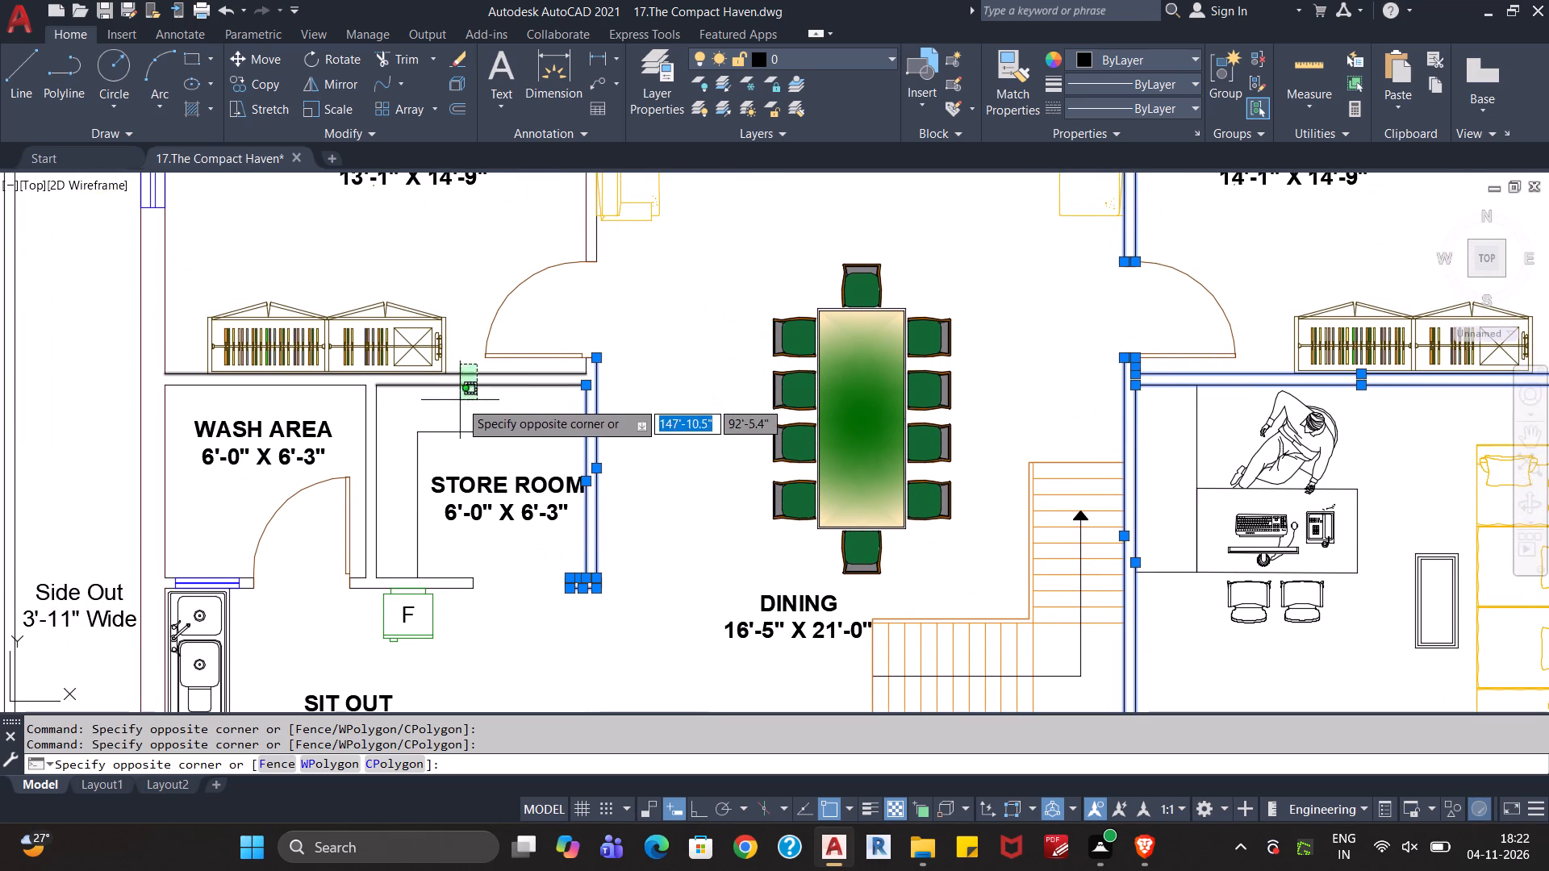
{"action": "left_click", "coordinate": [460, 401]}
{"action": "scroll", "coordinate": [582, 372], "scroll_direction": "up", "scroll_amount": 4}
{"action": "left_click", "coordinate": [609, 326]}
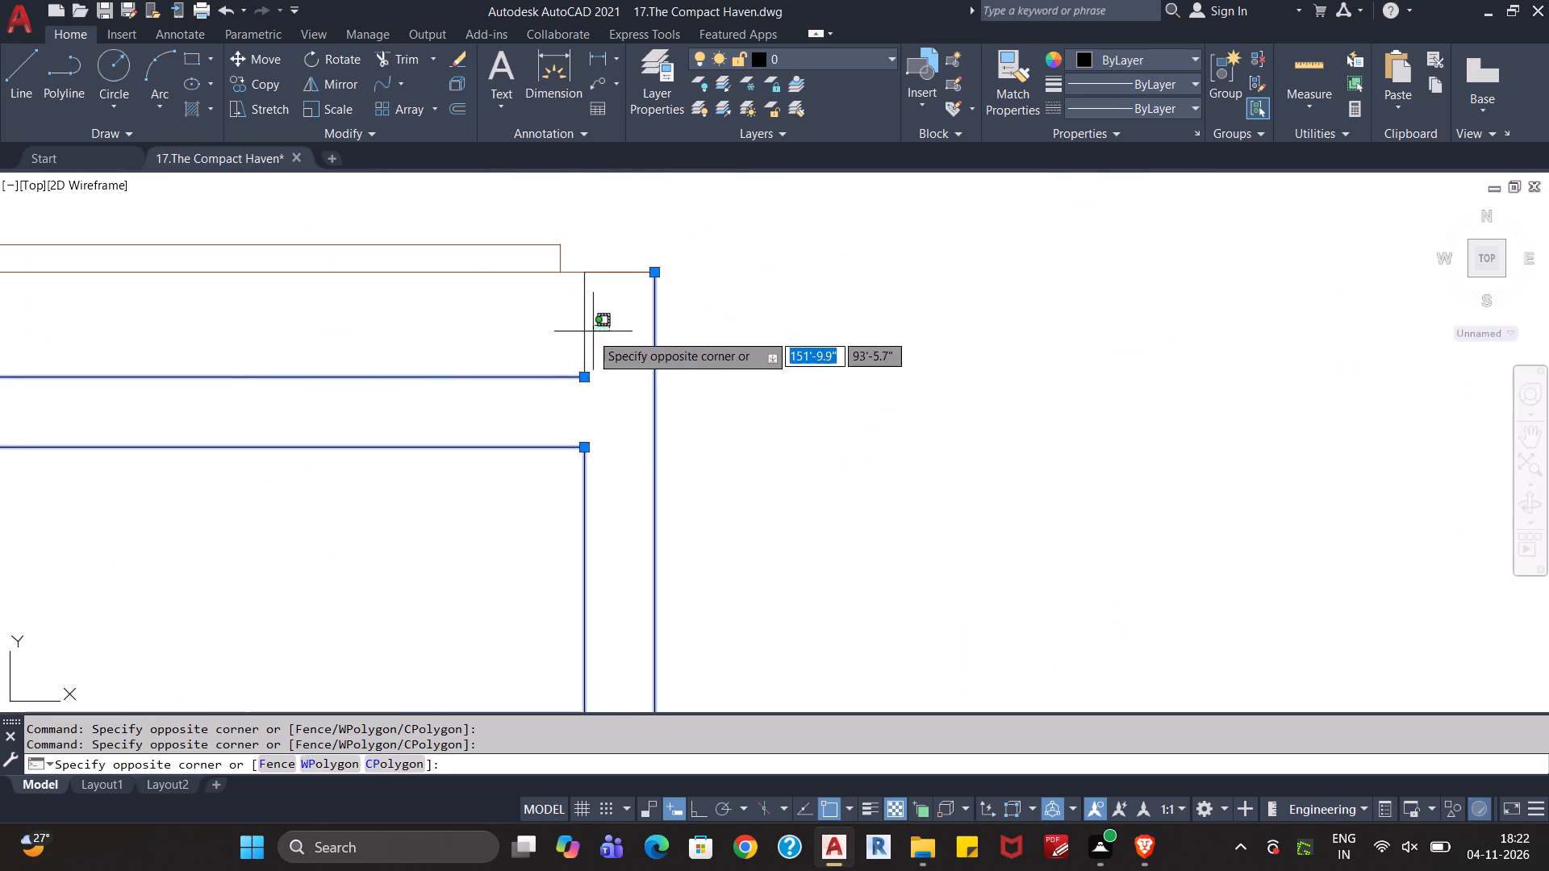
{"action": "left_click", "coordinate": [569, 339]}
{"action": "left_click", "coordinate": [633, 249]}
{"action": "left_click", "coordinate": [620, 299]}
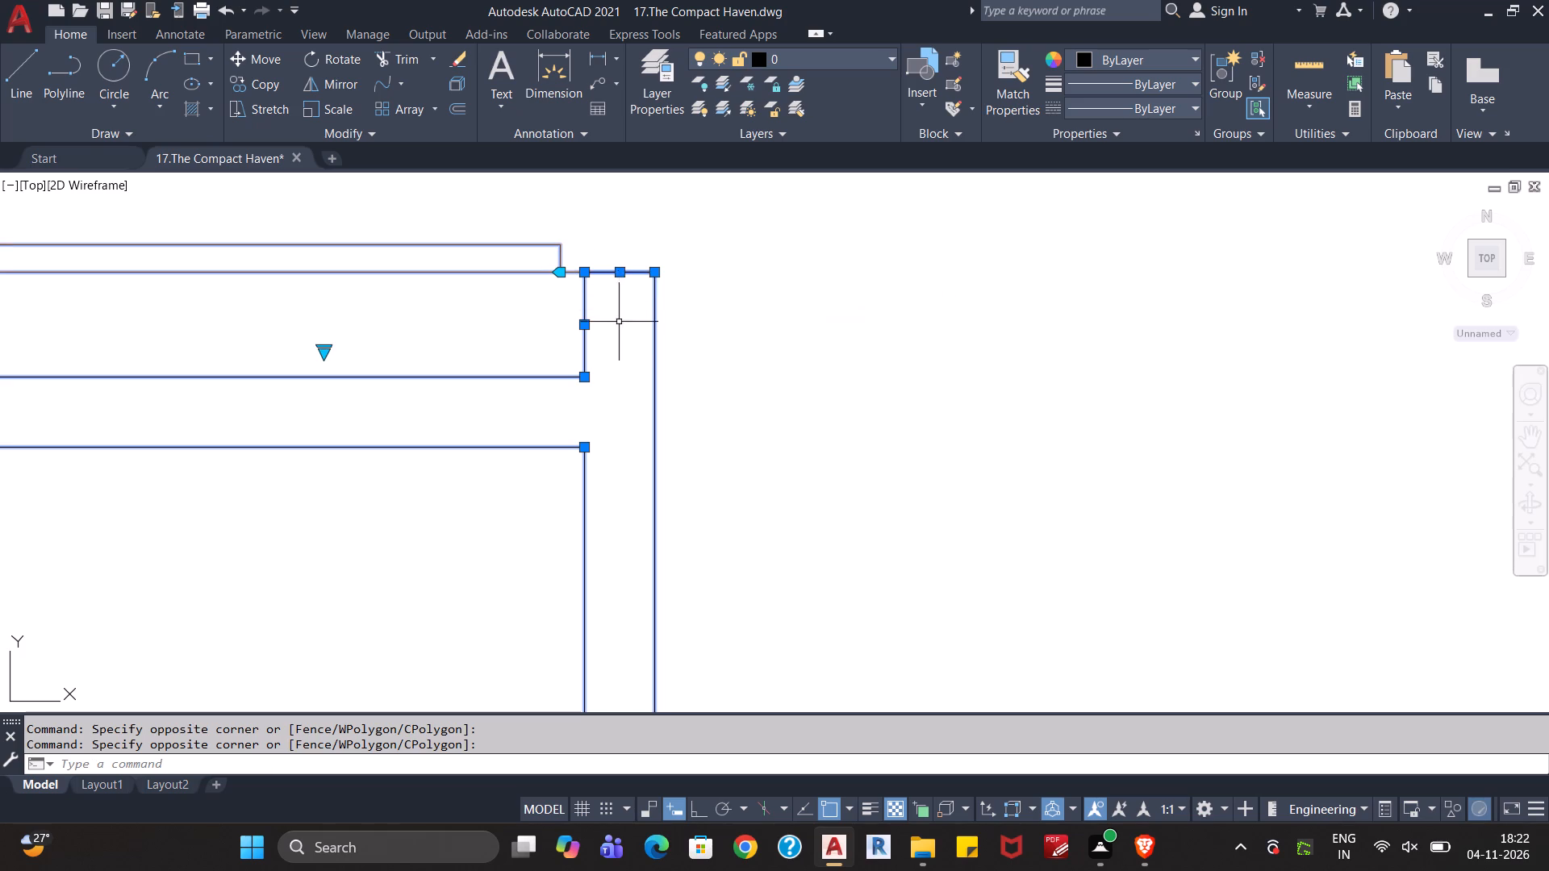
{"action": "middle_click_drag", "start_coordinate": [728, 394], "coordinate": [891, 499]}
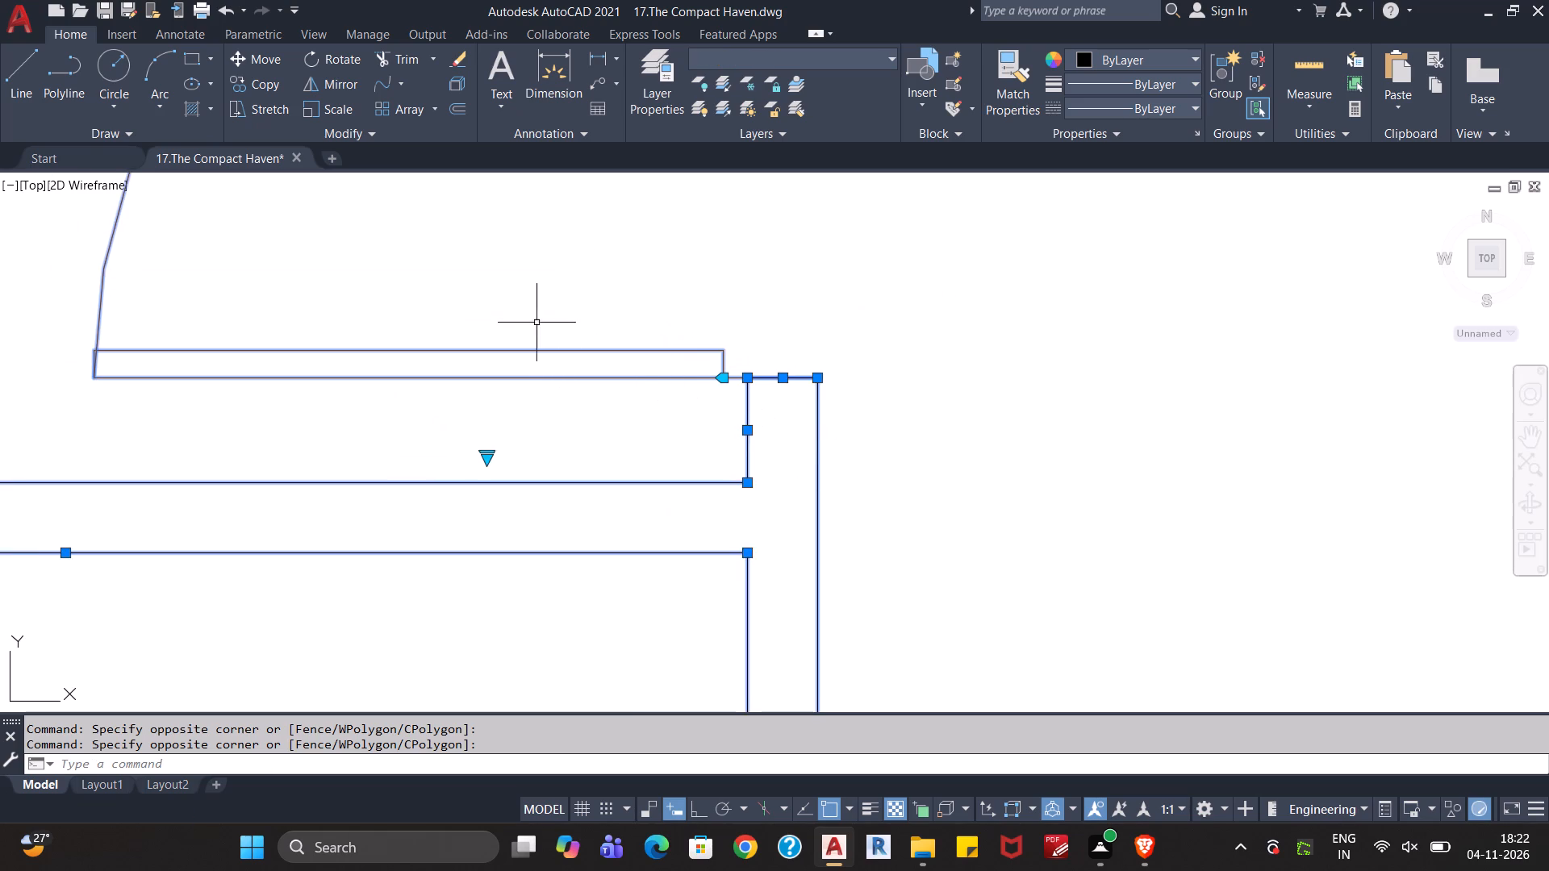
{"action": "left_click", "coordinate": [511, 290], "text": "shift"}
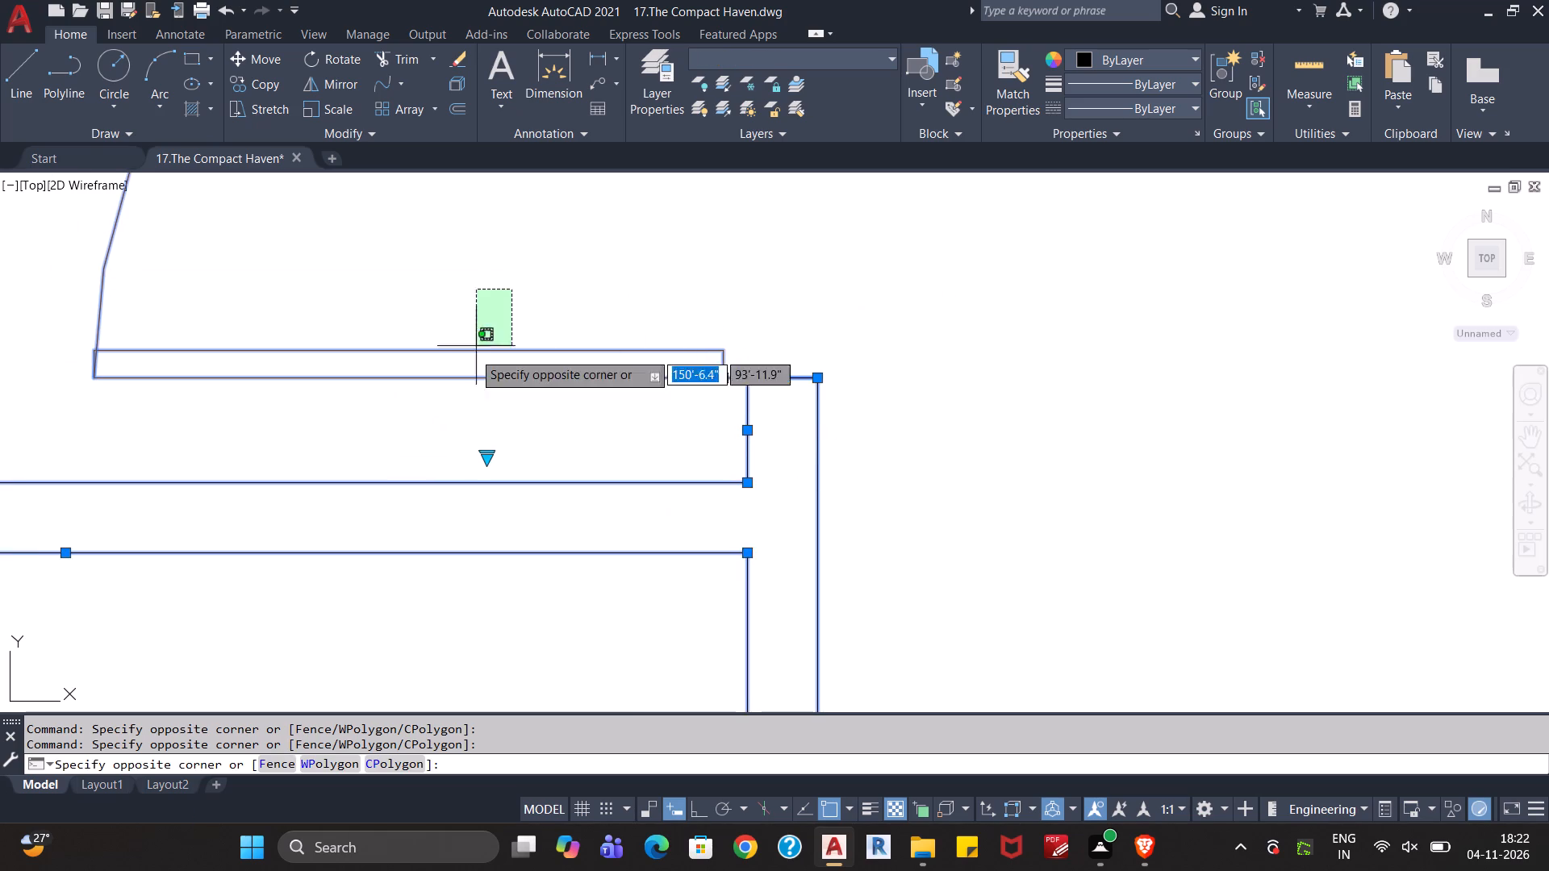
{"action": "left_click", "coordinate": [442, 396], "text": "shift"}
Add both faces and the end line of the 13'-1" X 14'-9" bedroom's Dining-side wall above the doorway, excluding the door.
{"action": "scroll", "coordinate": [771, 462], "scroll_direction": "down", "scroll_amount": 2}
{"action": "middle_click_drag", "start_coordinate": [884, 378], "coordinate": [871, 433]}
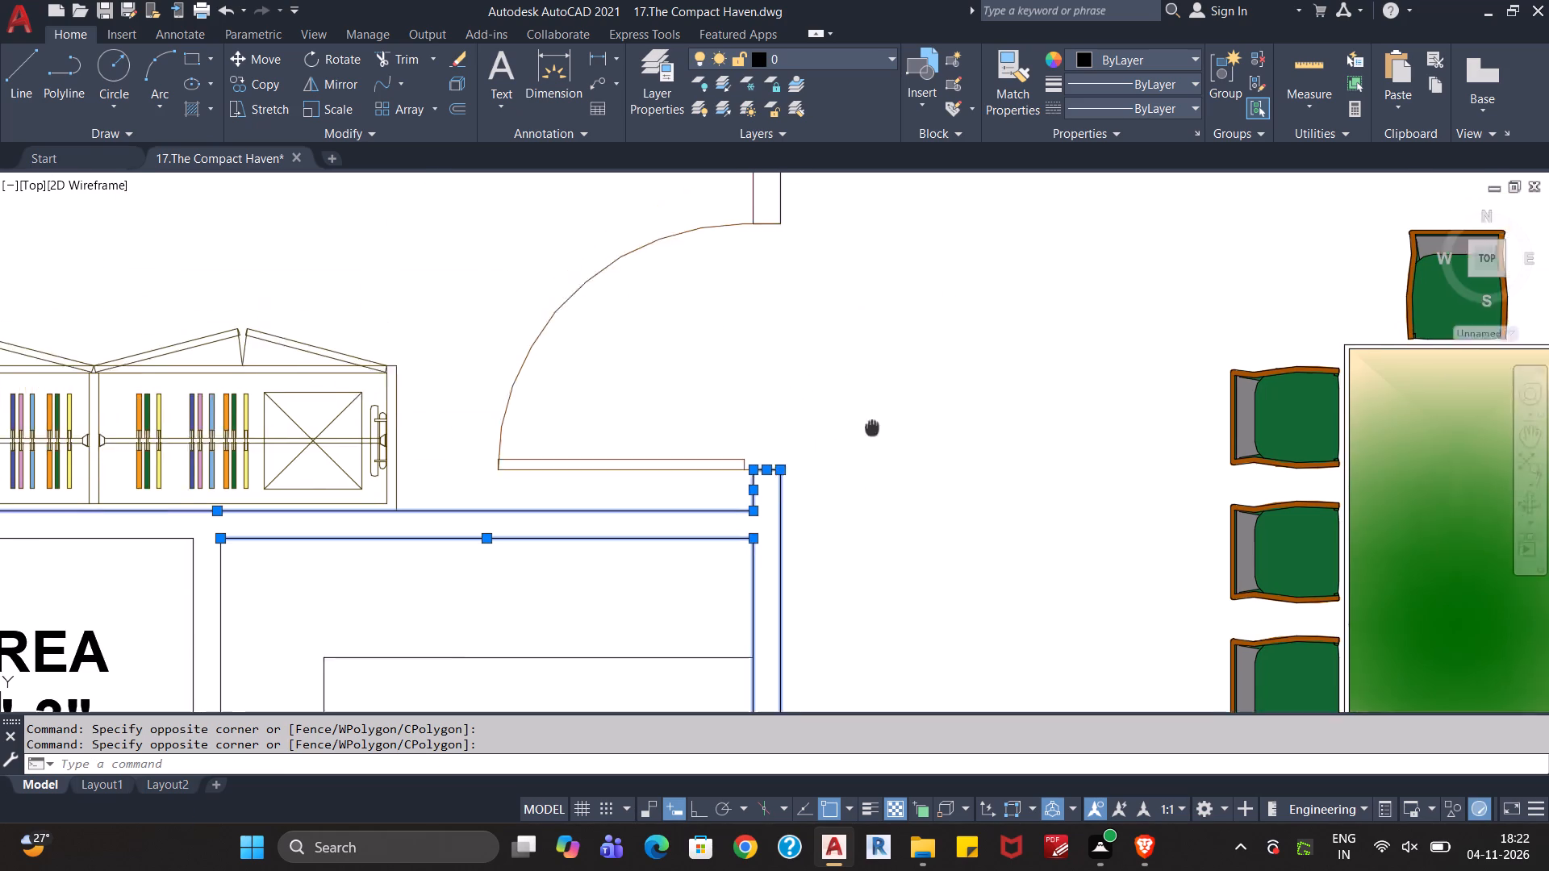
{"action": "middle_click_drag", "start_coordinate": [871, 433], "coordinate": [808, 575]}
{"action": "middle_click_drag", "start_coordinate": [811, 490], "coordinate": [778, 590]}
{"action": "left_click", "coordinate": [719, 565]}
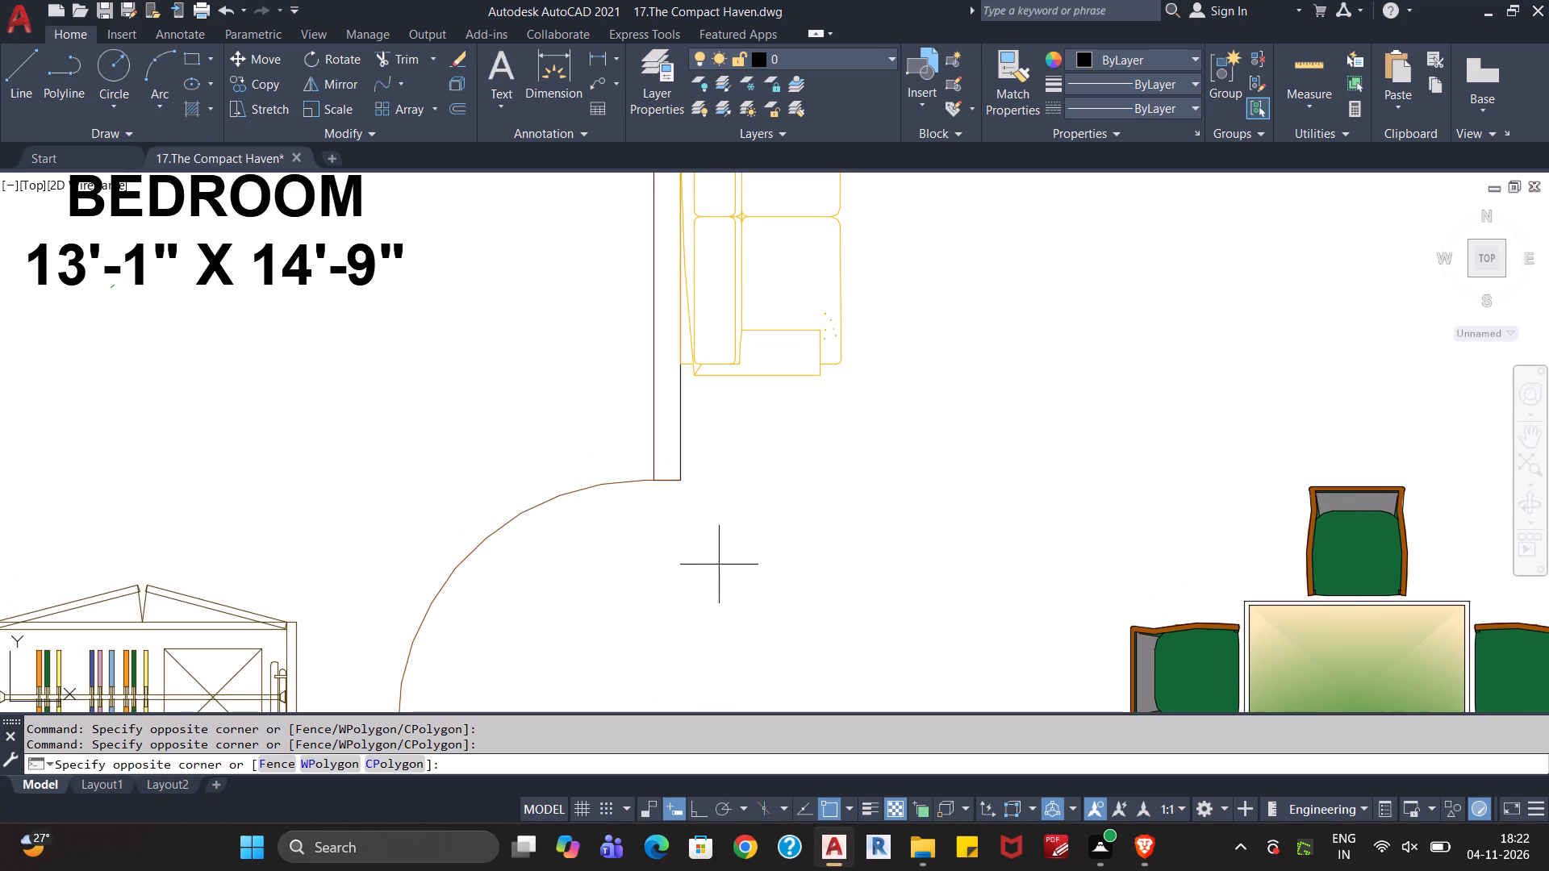
{"action": "left_click", "coordinate": [614, 423]}
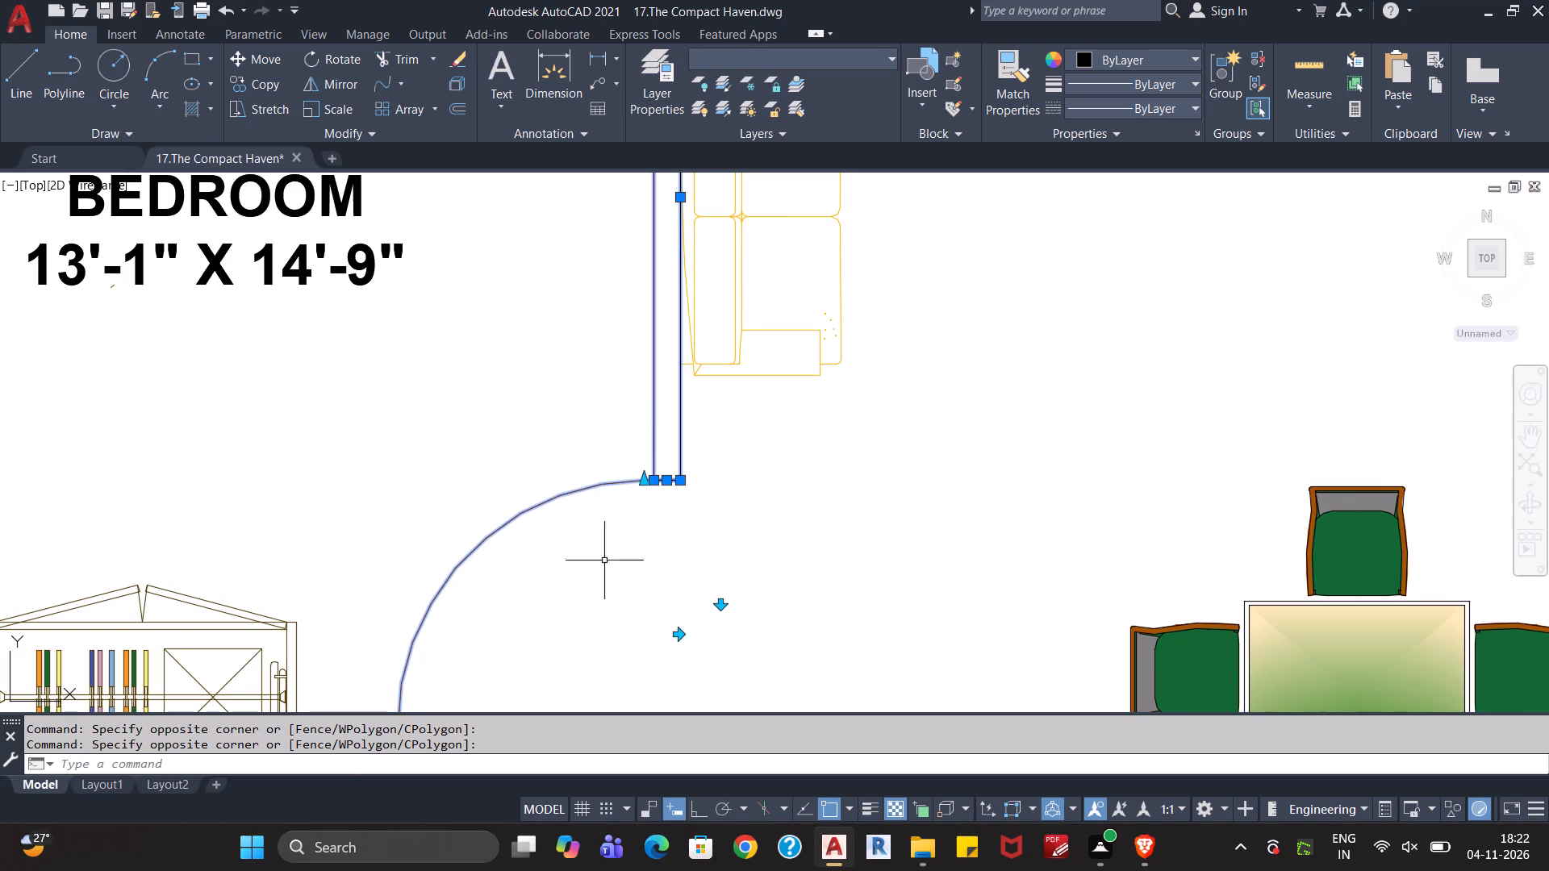
{"action": "left_click", "coordinate": [591, 469], "text": "shift"}
{"action": "left_click_drag", "start_coordinate": [562, 521], "coordinate": [561, 529], "text": "shift"}
{"action": "scroll", "coordinate": [581, 554], "scroll_direction": "down", "scroll_amount": 2}
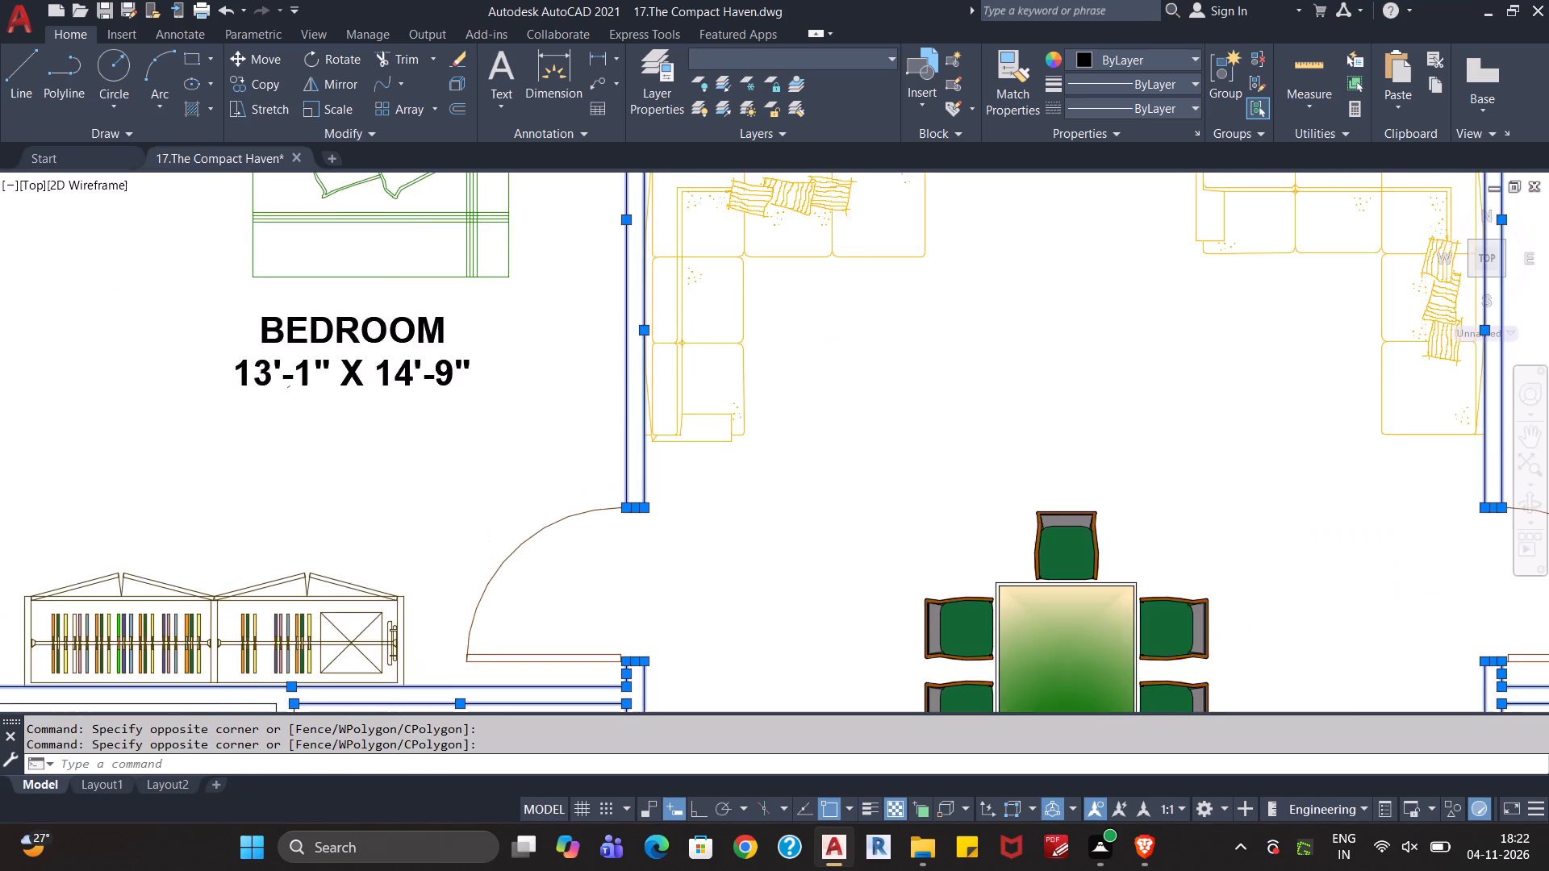
Add both faces of the wall between the Wash Area and the Store Room to the selection.
{"action": "middle_click_drag", "start_coordinate": [652, 619], "coordinate": [804, 488]}
{"action": "left_click", "coordinate": [585, 536]}
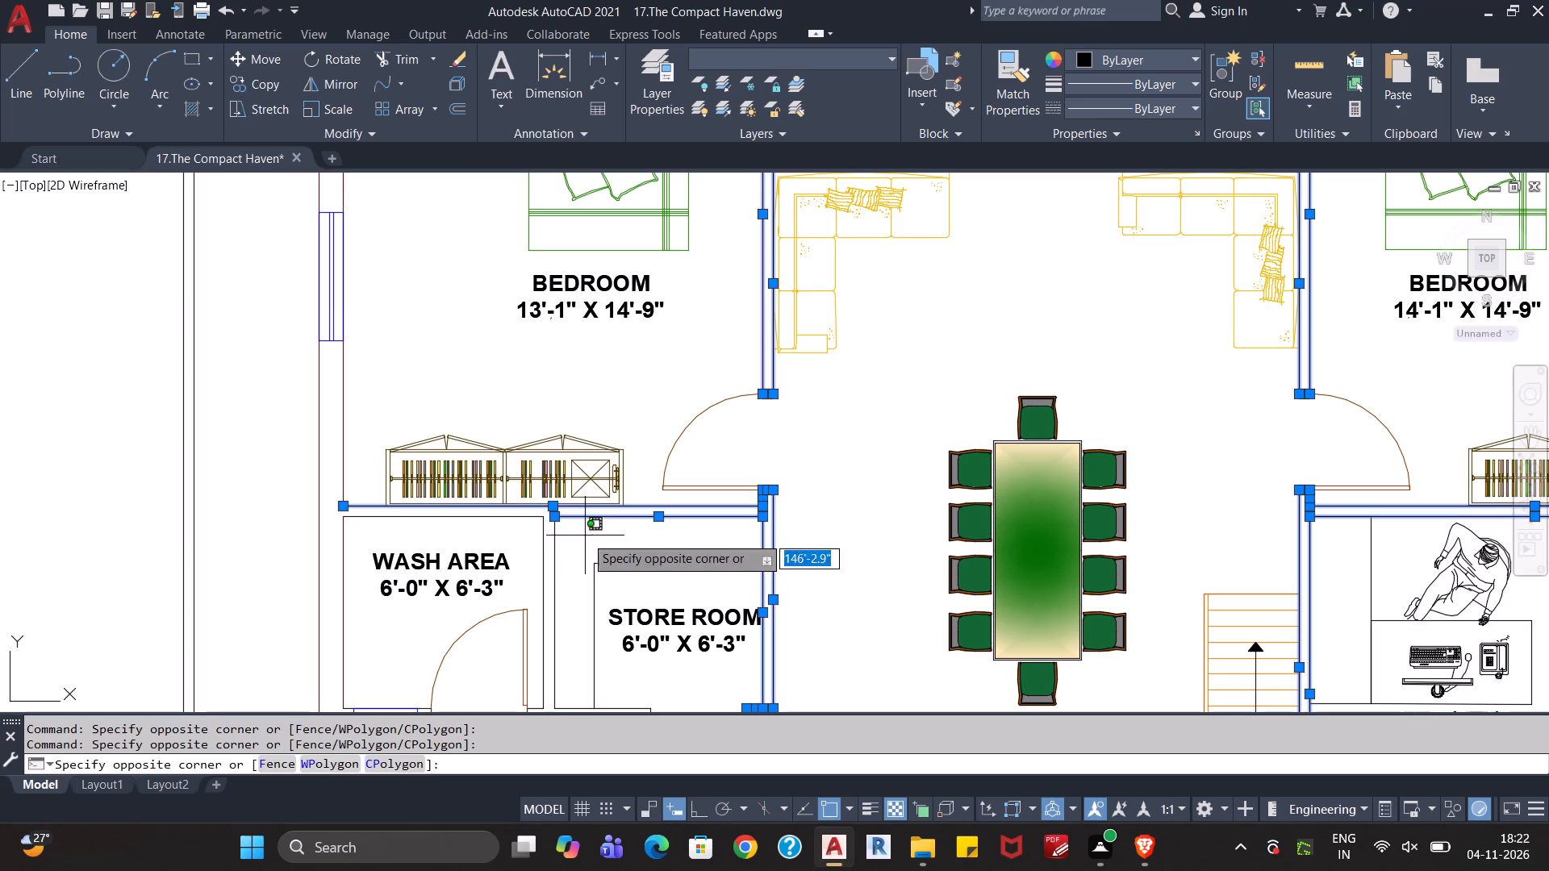
{"action": "left_click", "coordinate": [531, 563]}
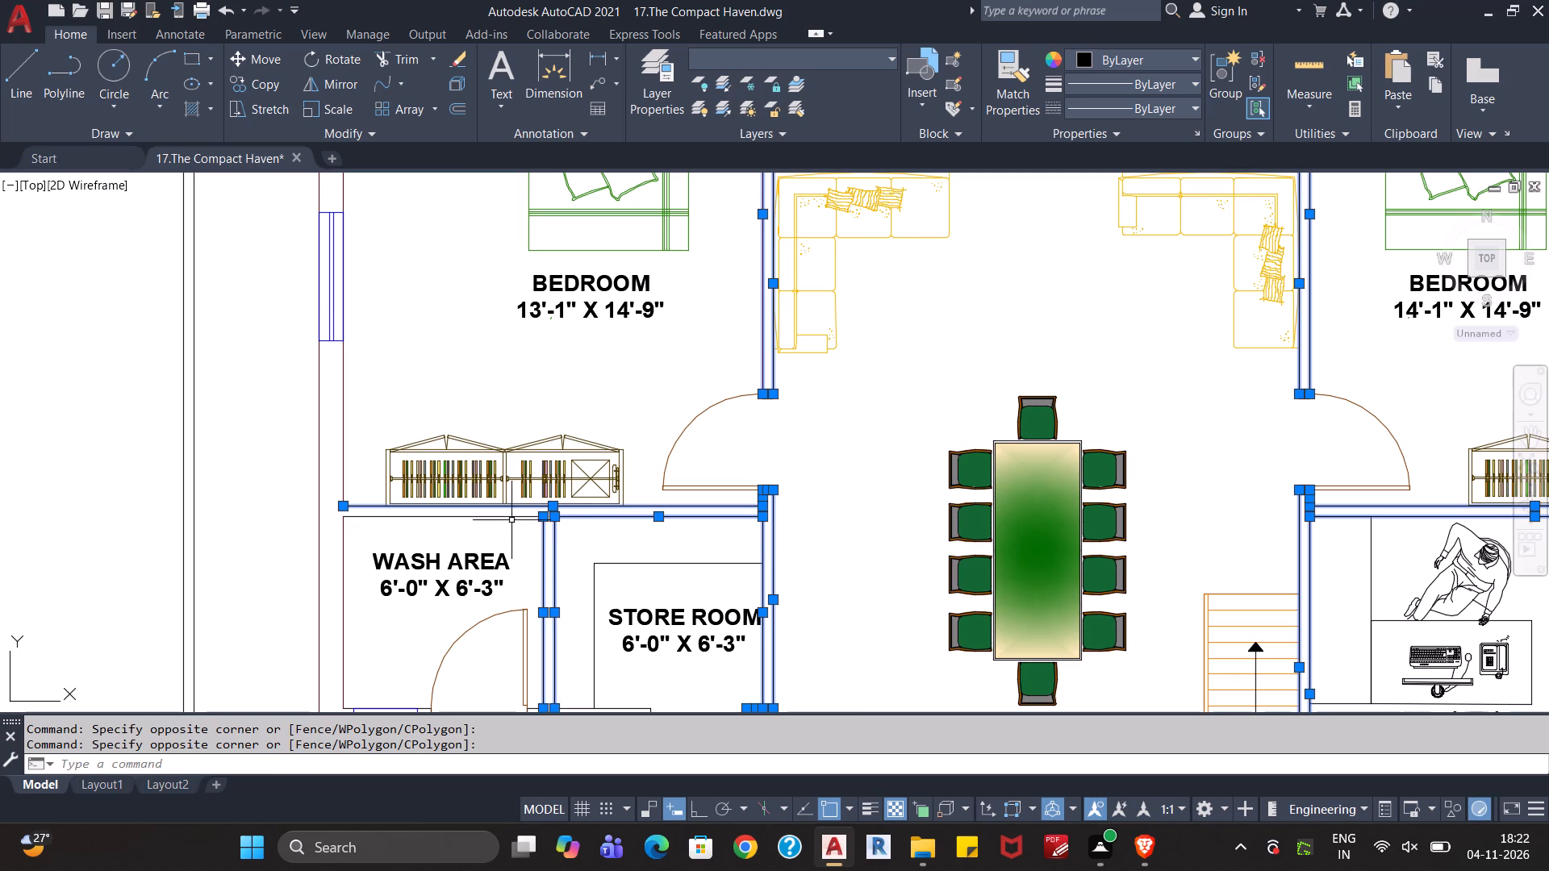
Add the Wash Area-side face of the wall between the Wash Area and the 13'-1" X 14'-9" bedroom to the selection.
{"action": "left_click", "coordinate": [506, 517]}
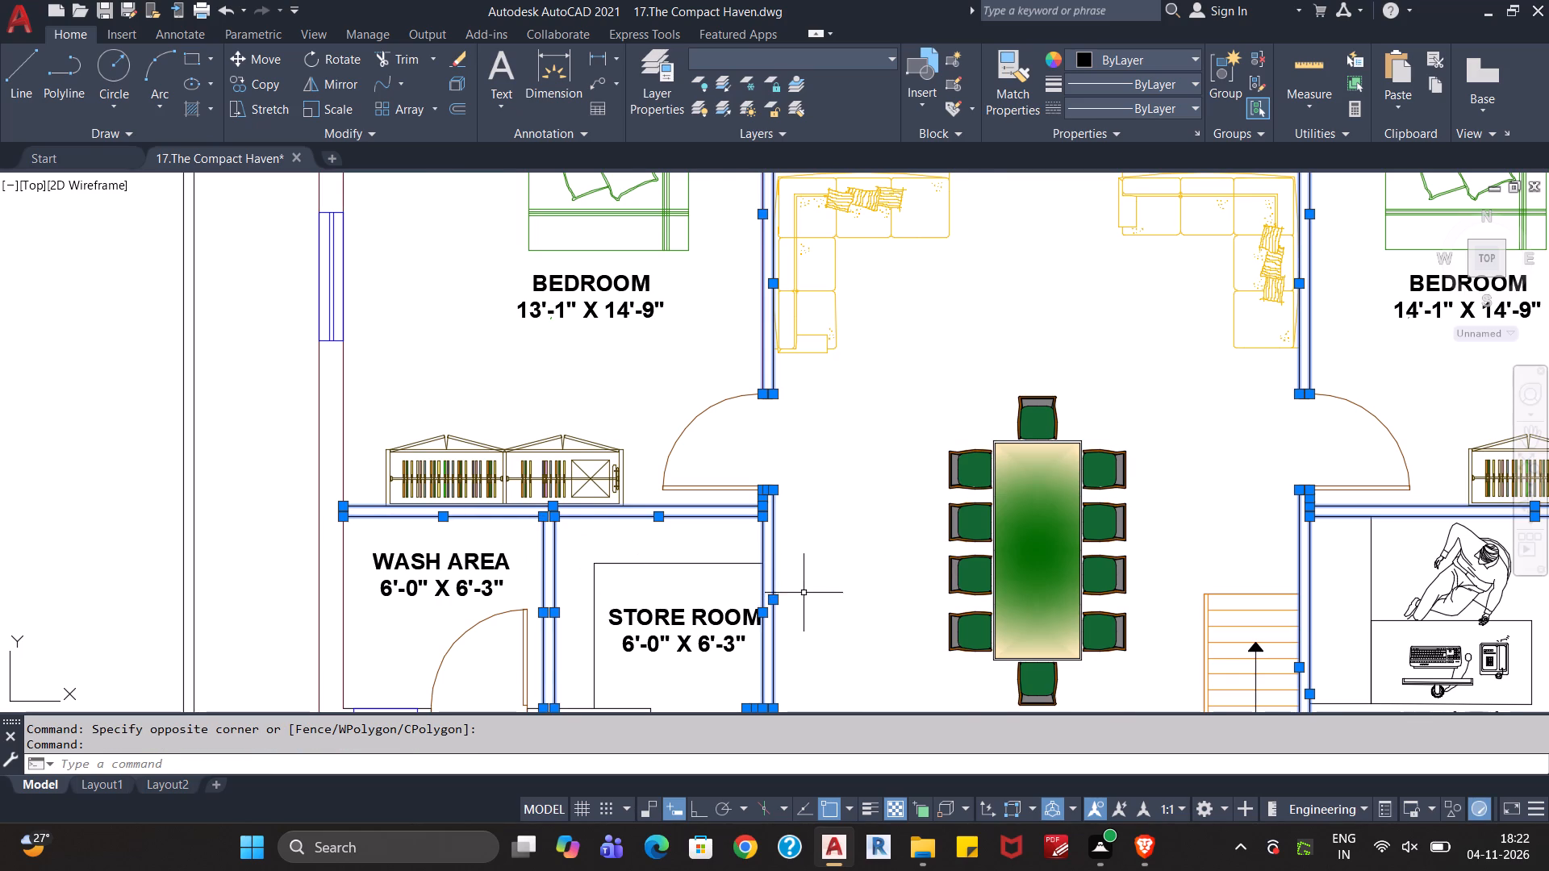
Add both faces and the end lines of the wall between the Store Room and the Sit Out to the selection.
{"action": "scroll", "coordinate": [804, 593], "scroll_direction": "down", "scroll_amount": 1}
{"action": "middle_click_drag", "start_coordinate": [821, 652], "coordinate": [837, 536]}
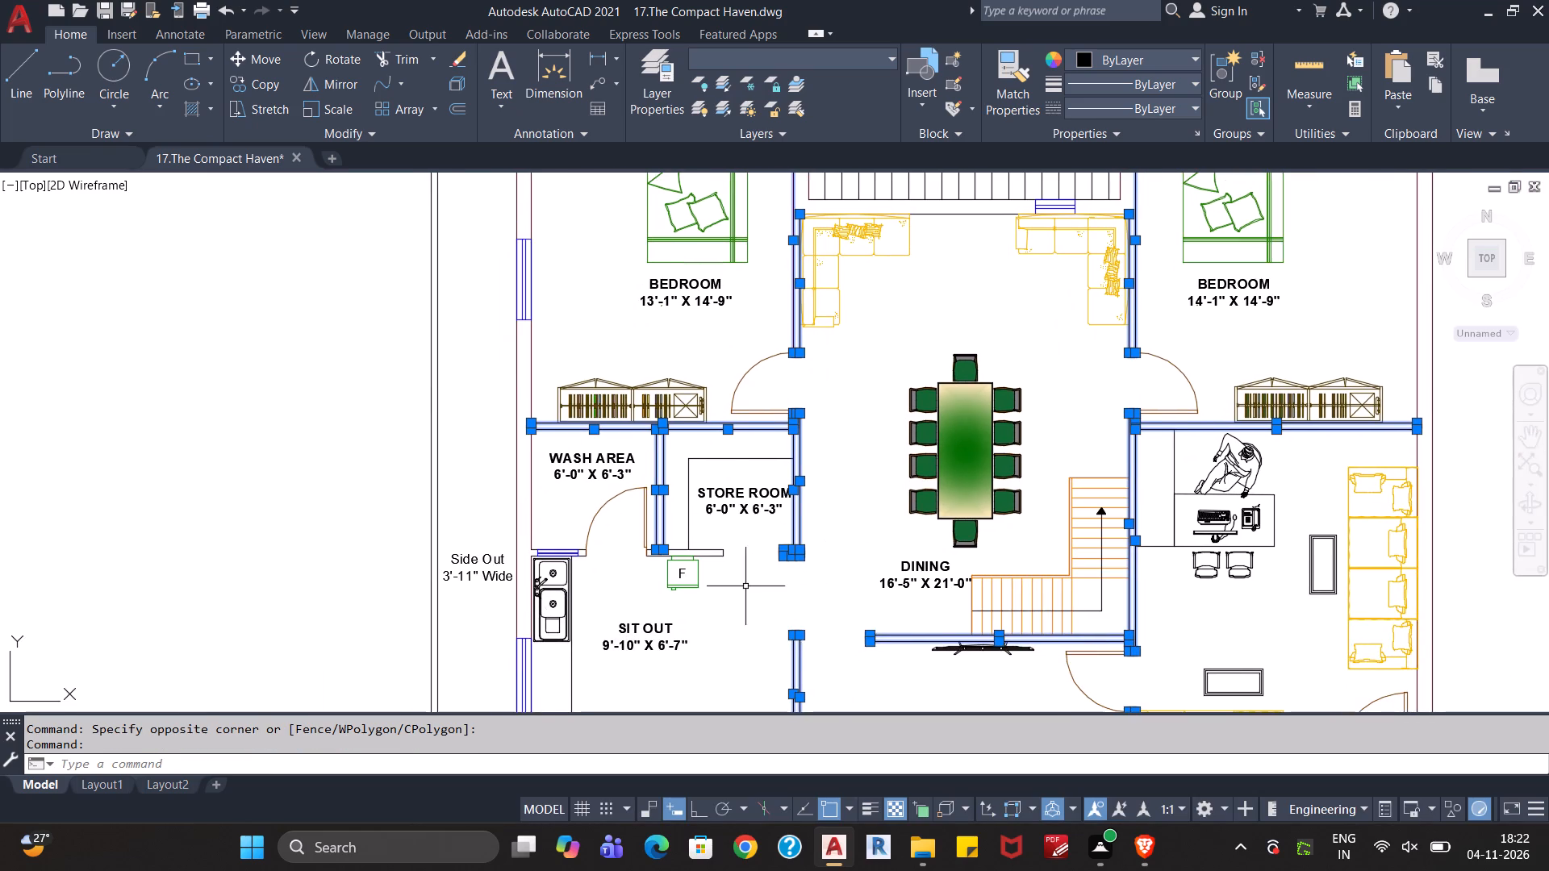
{"action": "scroll", "coordinate": [744, 586], "scroll_direction": "up", "scroll_amount": 1}
{"action": "left_click", "coordinate": [712, 515]}
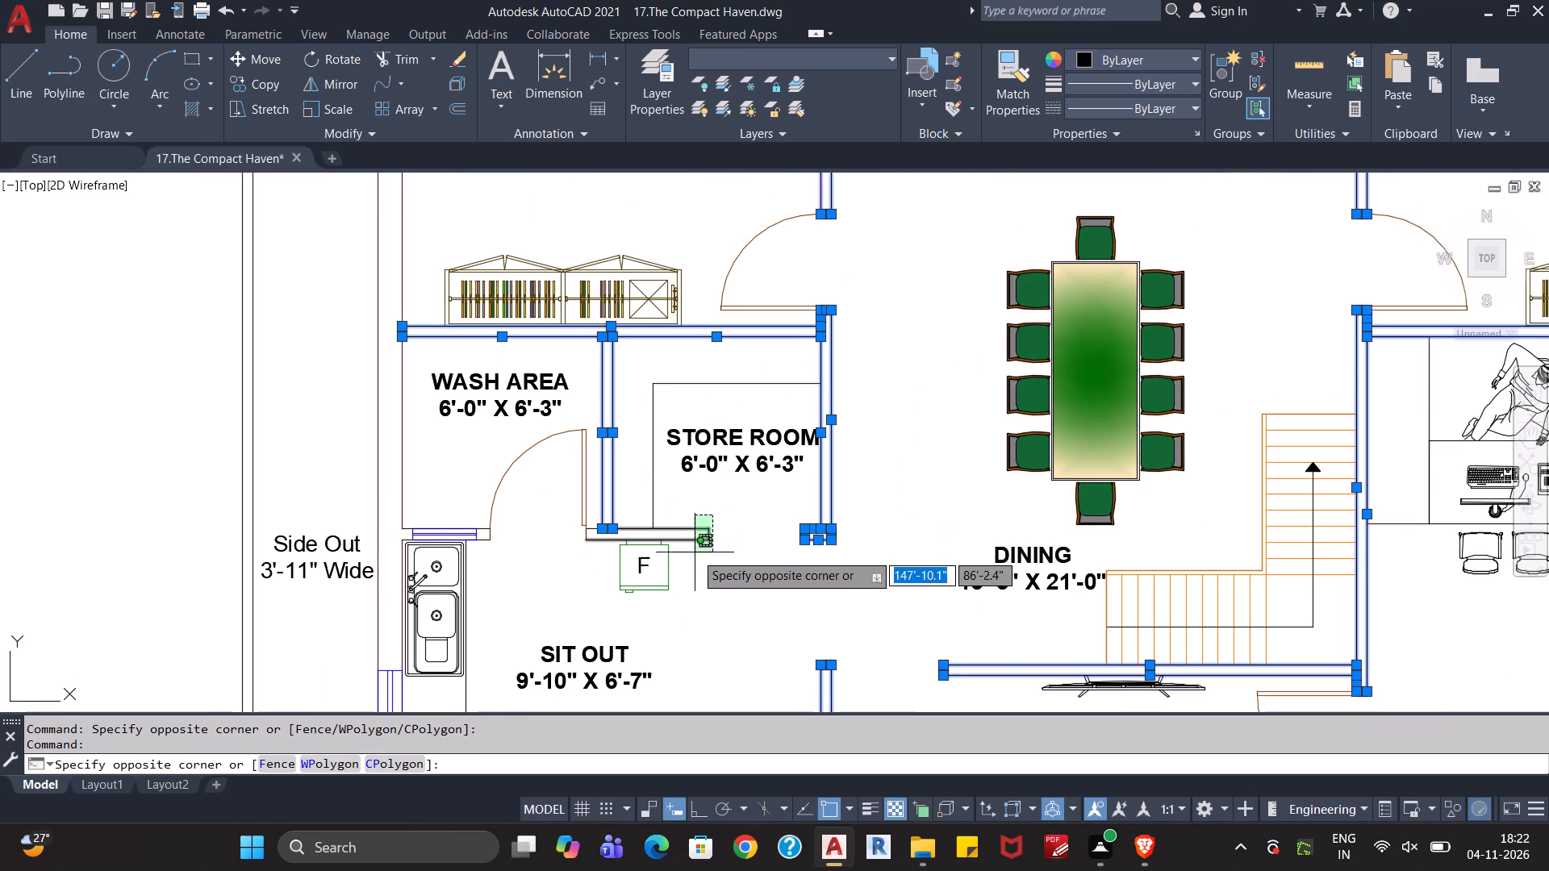
{"action": "left_click", "coordinate": [695, 554]}
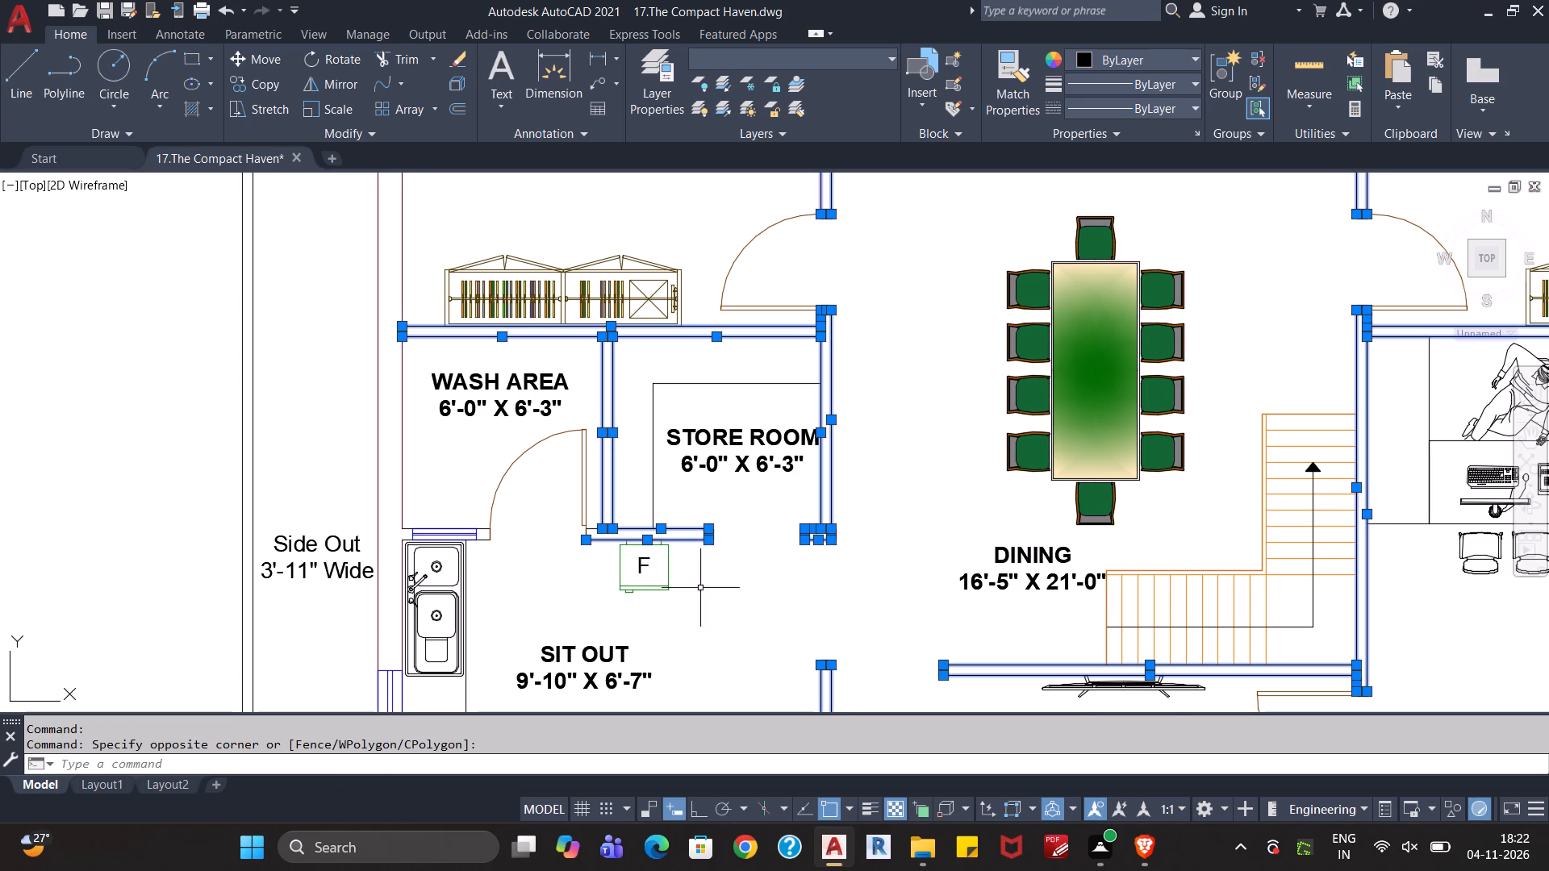
{"action": "scroll", "coordinate": [563, 569], "scroll_direction": "up", "scroll_amount": 4}
{"action": "left_click", "coordinate": [744, 300]}
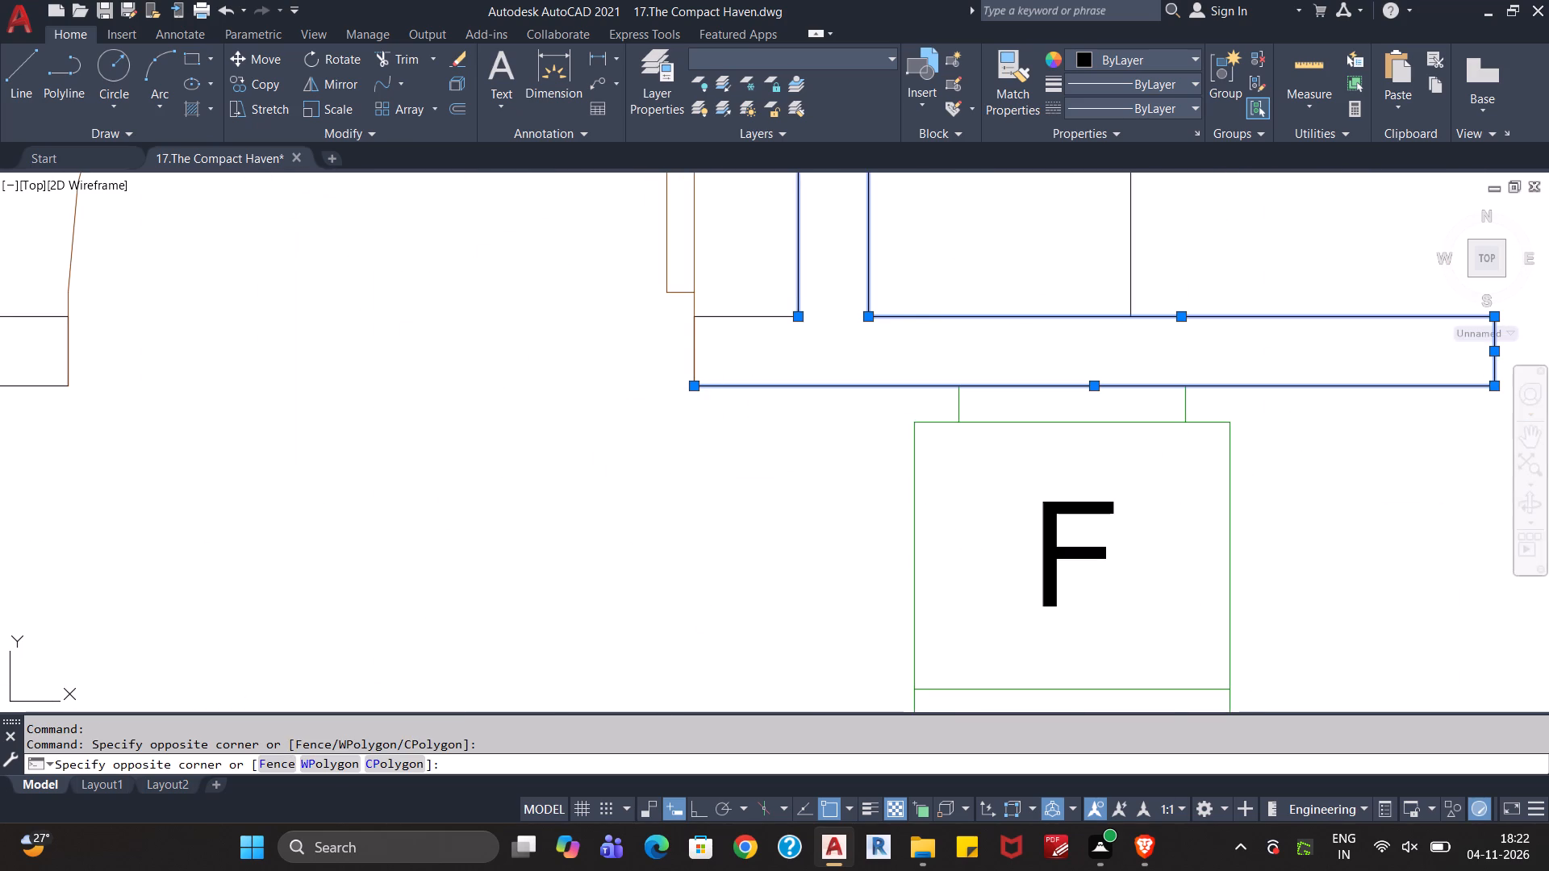
{"action": "left_click", "coordinate": [687, 362]}
Add both faces and the door-side end line of the Wash Area–Sit Out wall behind the sink, excluding the door and window.
{"action": "scroll", "coordinate": [574, 548], "scroll_direction": "down", "scroll_amount": 2}
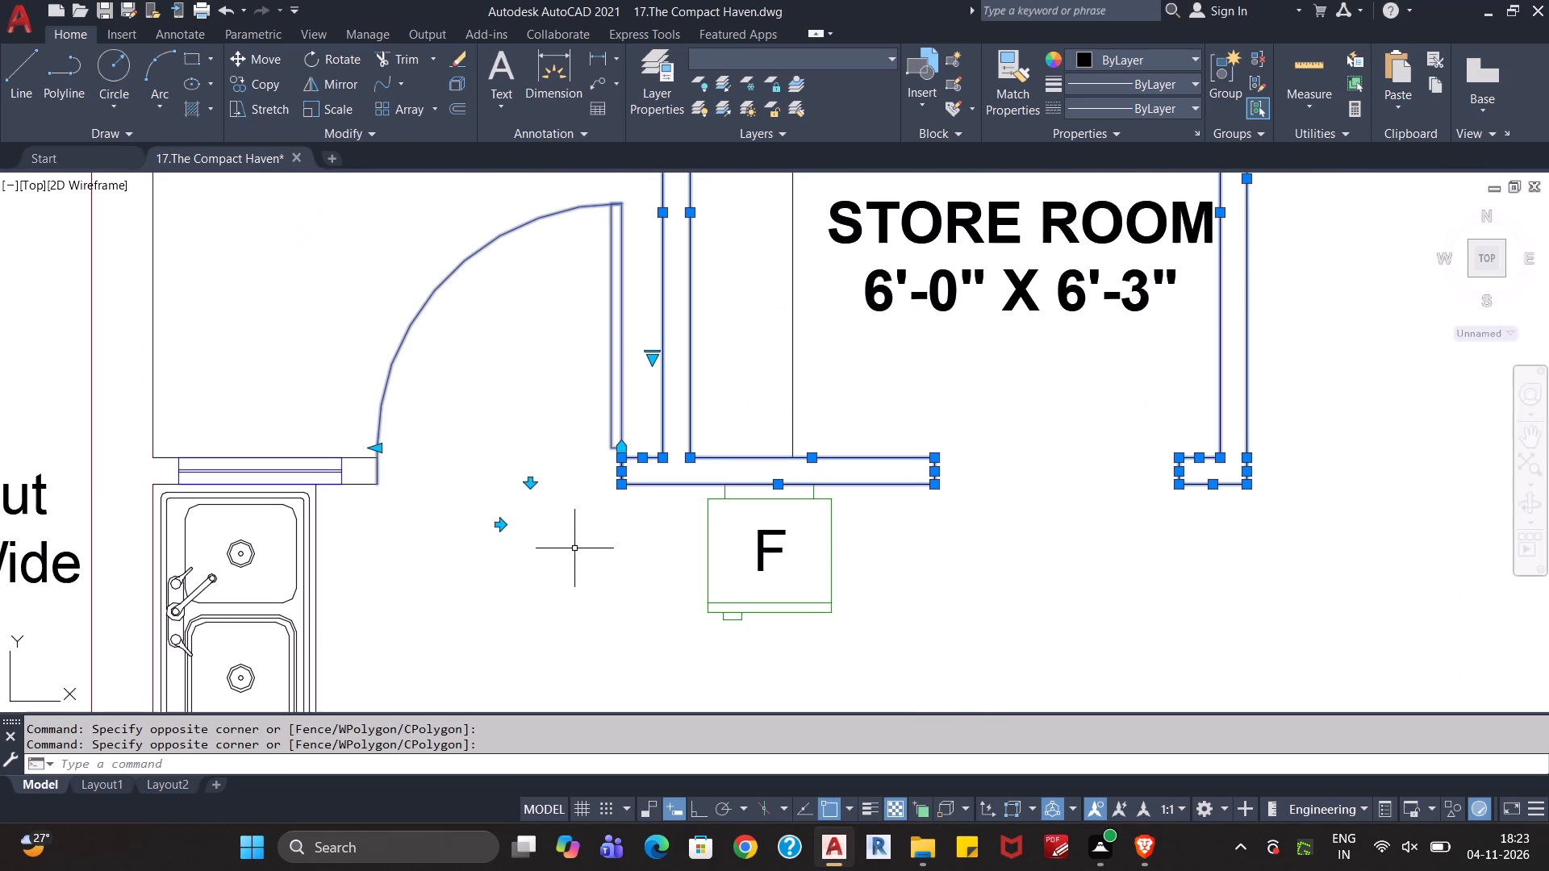
{"action": "left_click", "coordinate": [352, 438]}
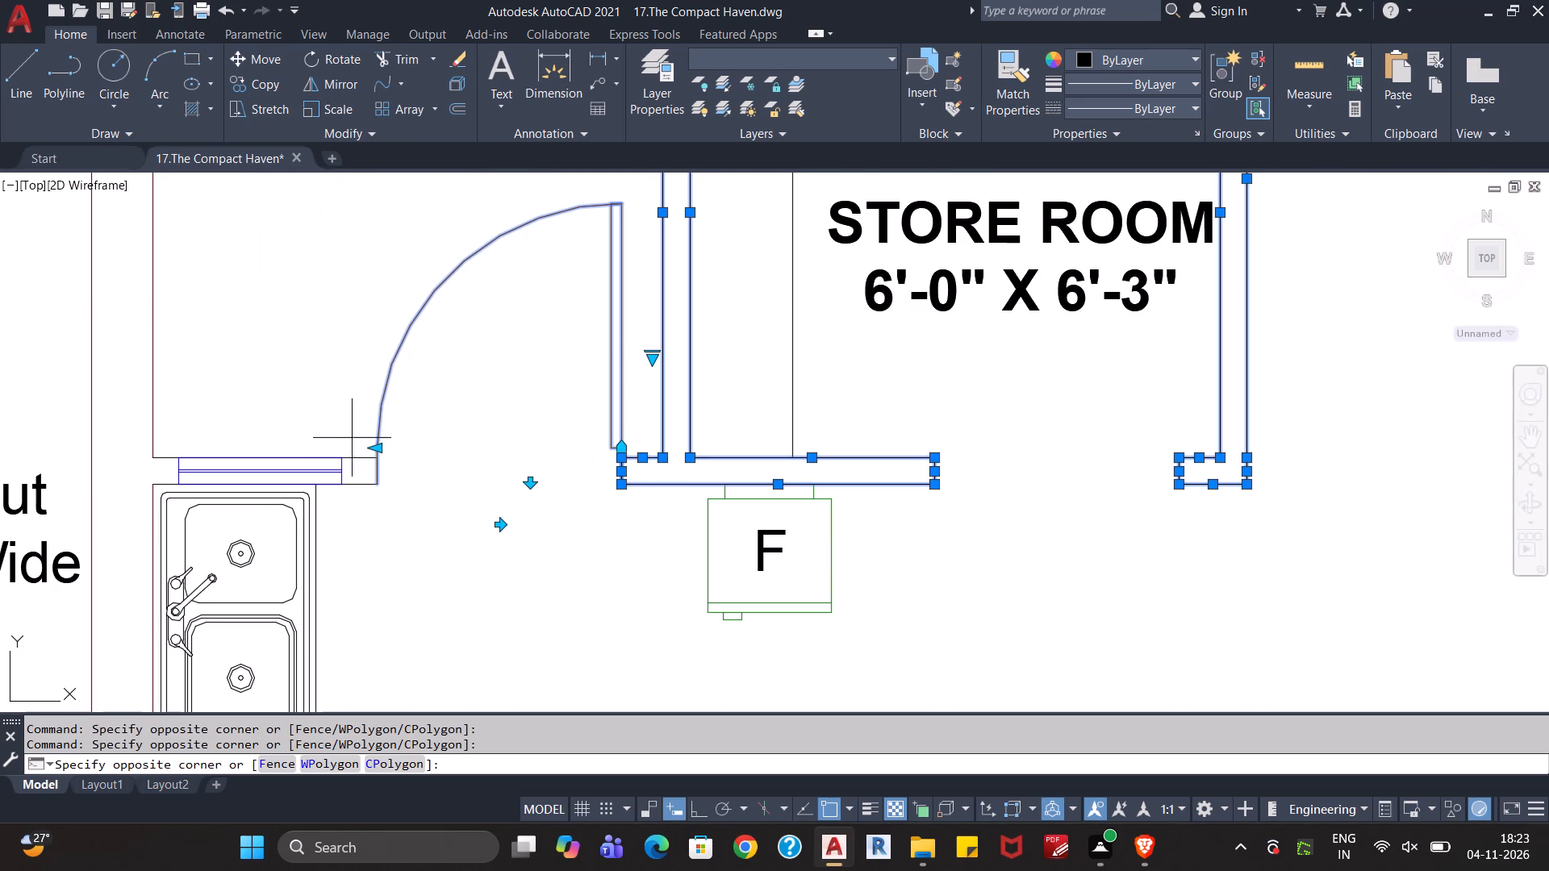
{"action": "left_click", "coordinate": [337, 514]}
{"action": "left_click", "coordinate": [426, 420], "text": "shift"}
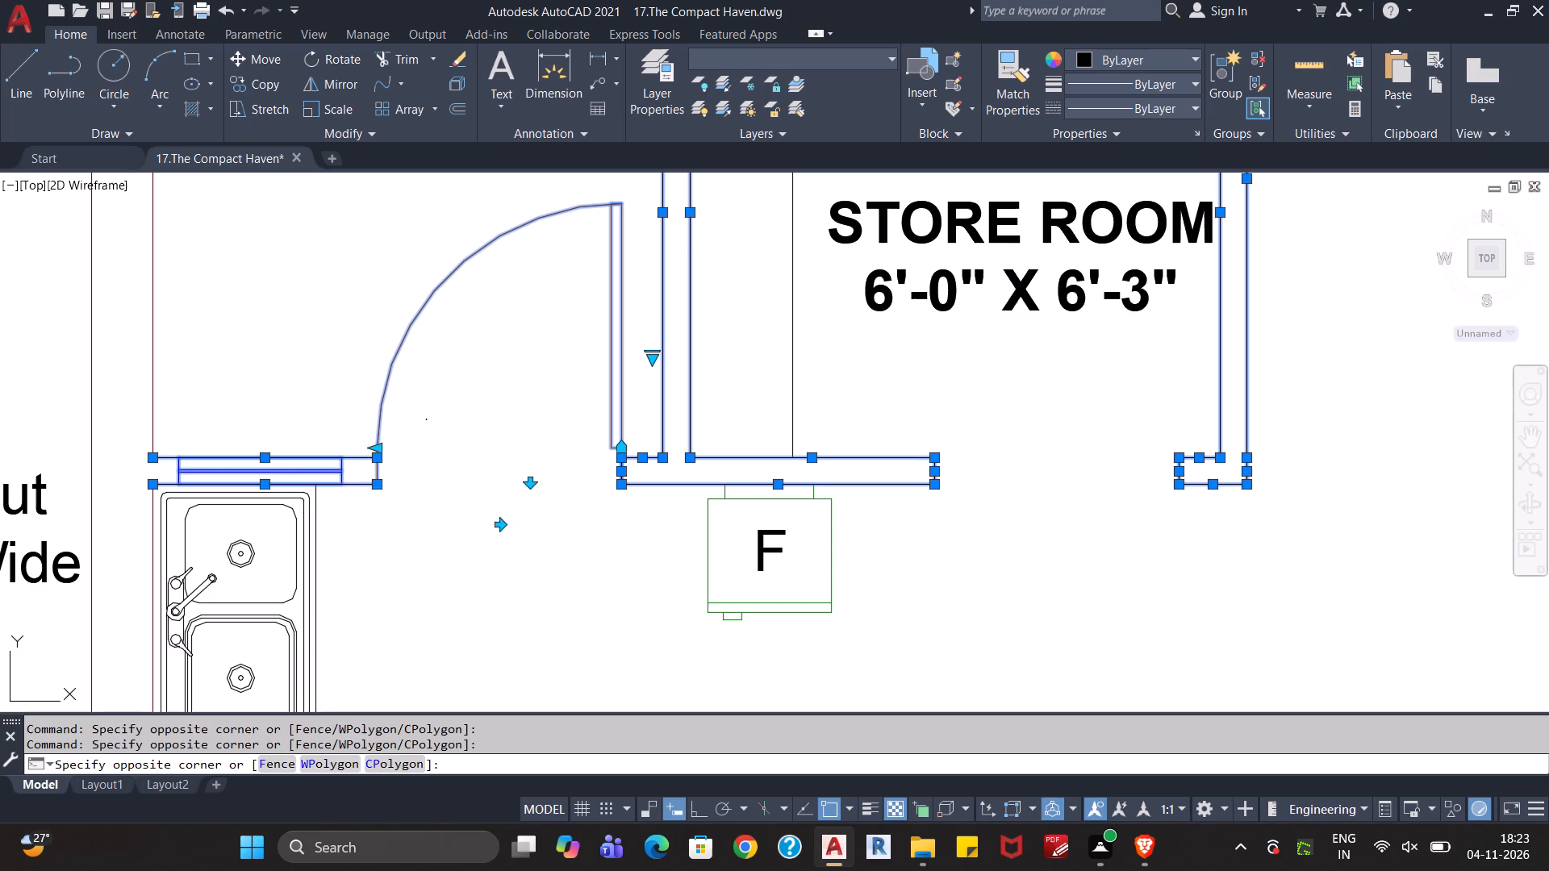
{"action": "left_click", "coordinate": [369, 358], "text": "shift"}
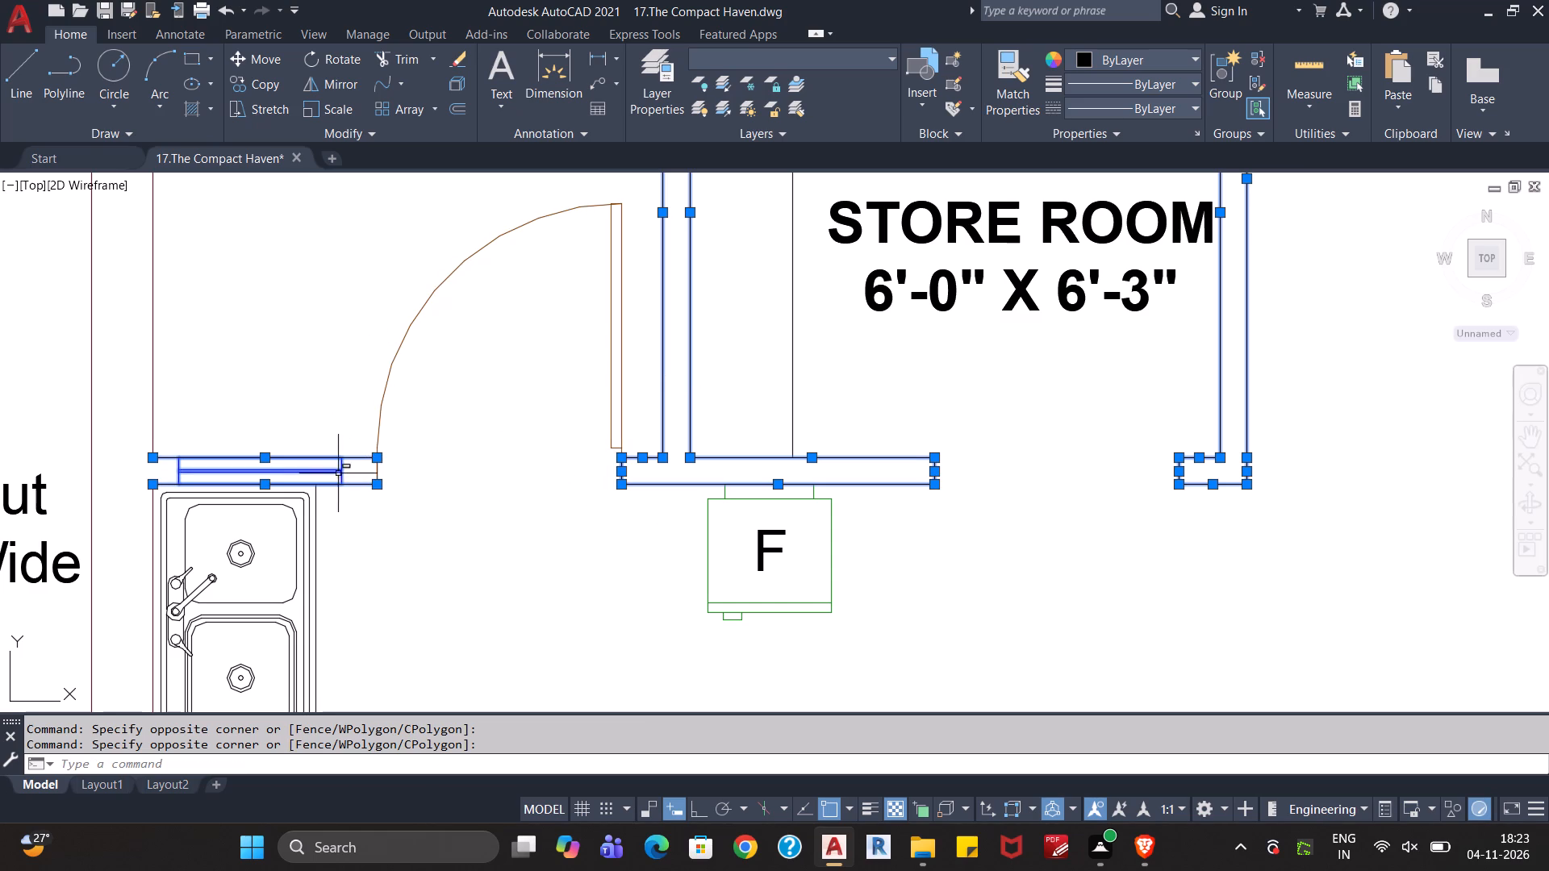
{"action": "left_click", "coordinate": [338, 473], "text": "shift"}
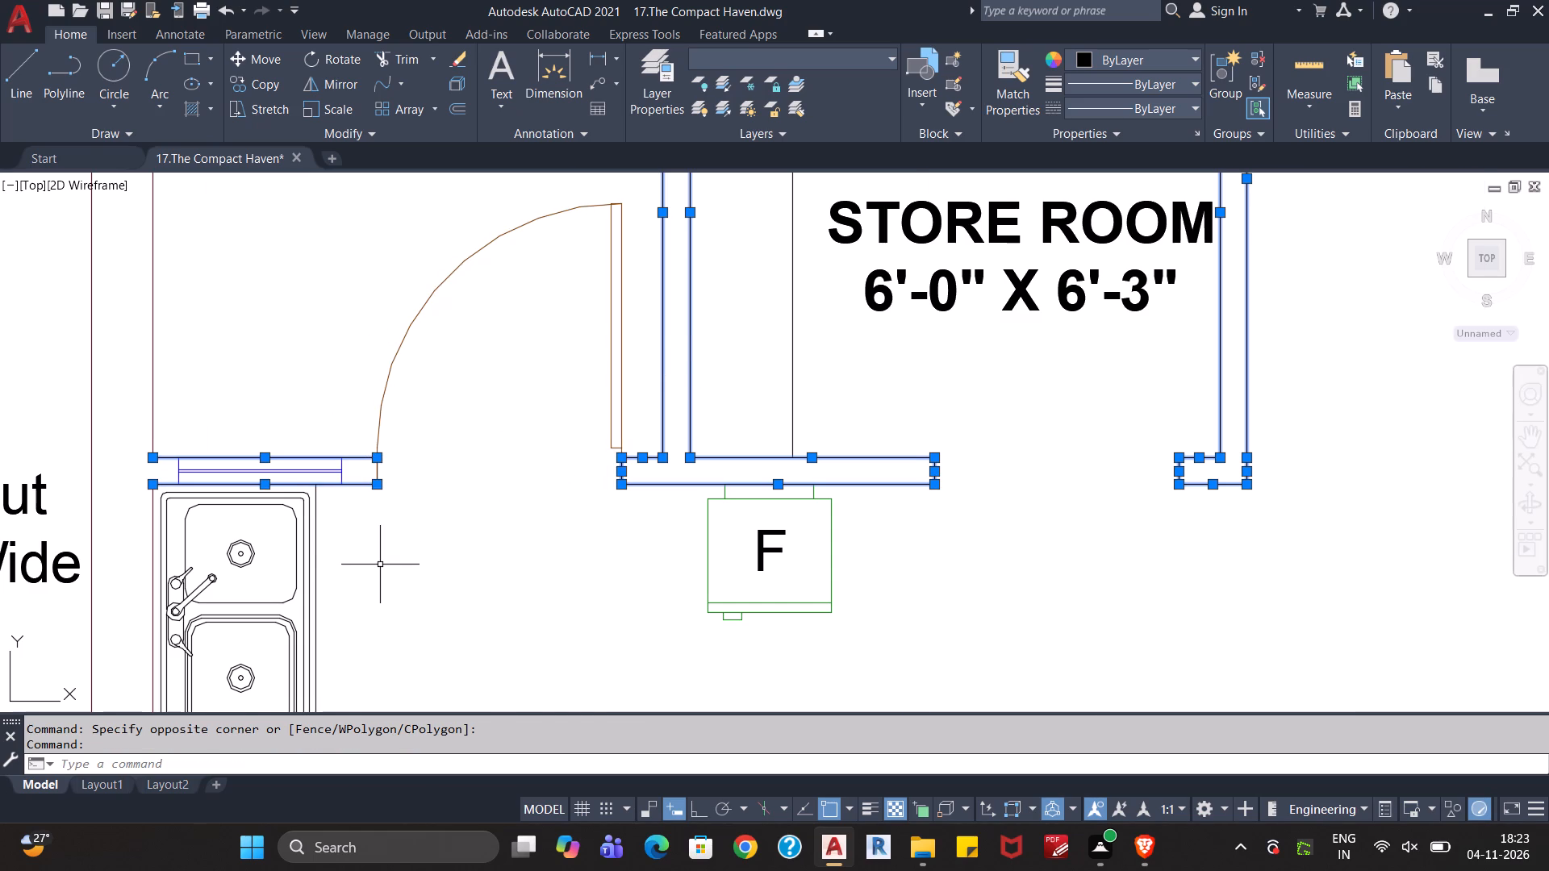
{"action": "scroll", "coordinate": [380, 565], "scroll_direction": "down", "scroll_amount": 1}
{"action": "scroll", "coordinate": [386, 537], "scroll_direction": "up", "scroll_amount": 3}
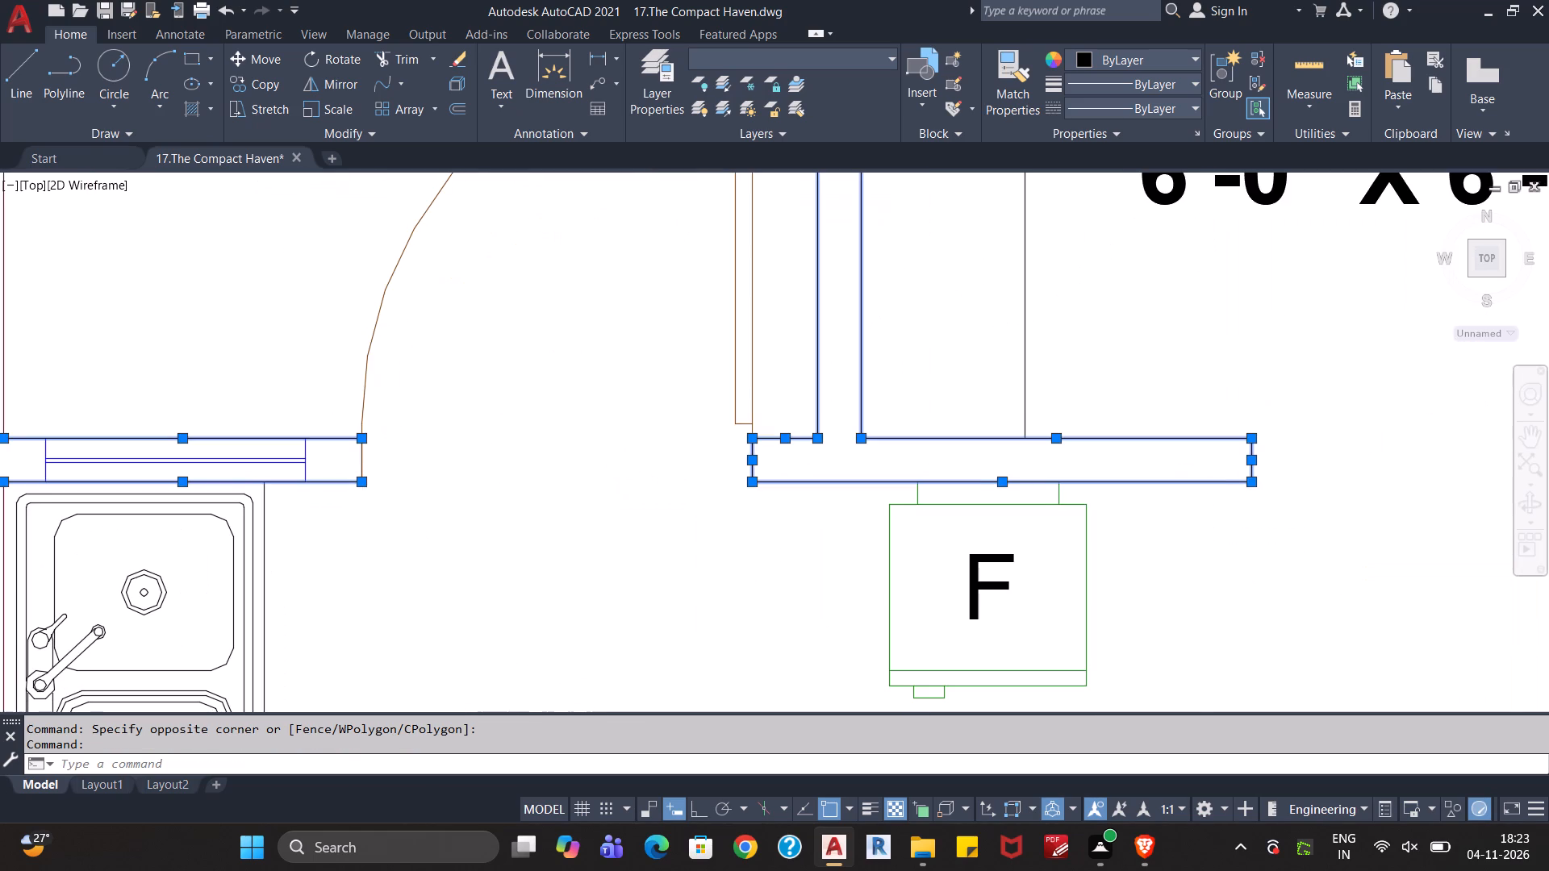
{"action": "left_click", "coordinate": [486, 493], "text": "shift"}
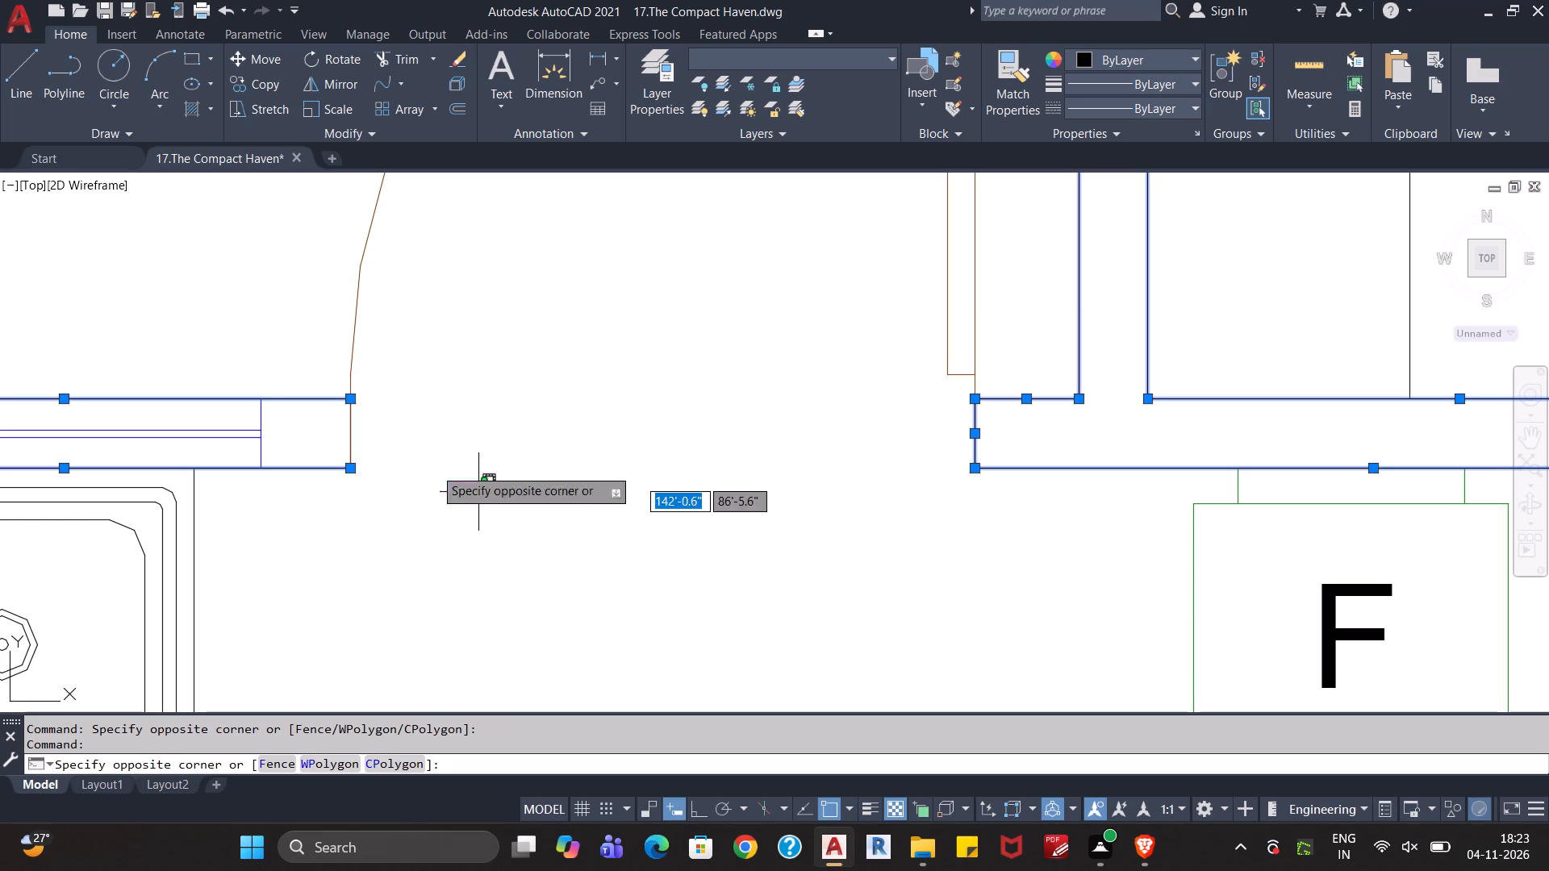
{"action": "left_click", "coordinate": [342, 427], "text": "shift"}
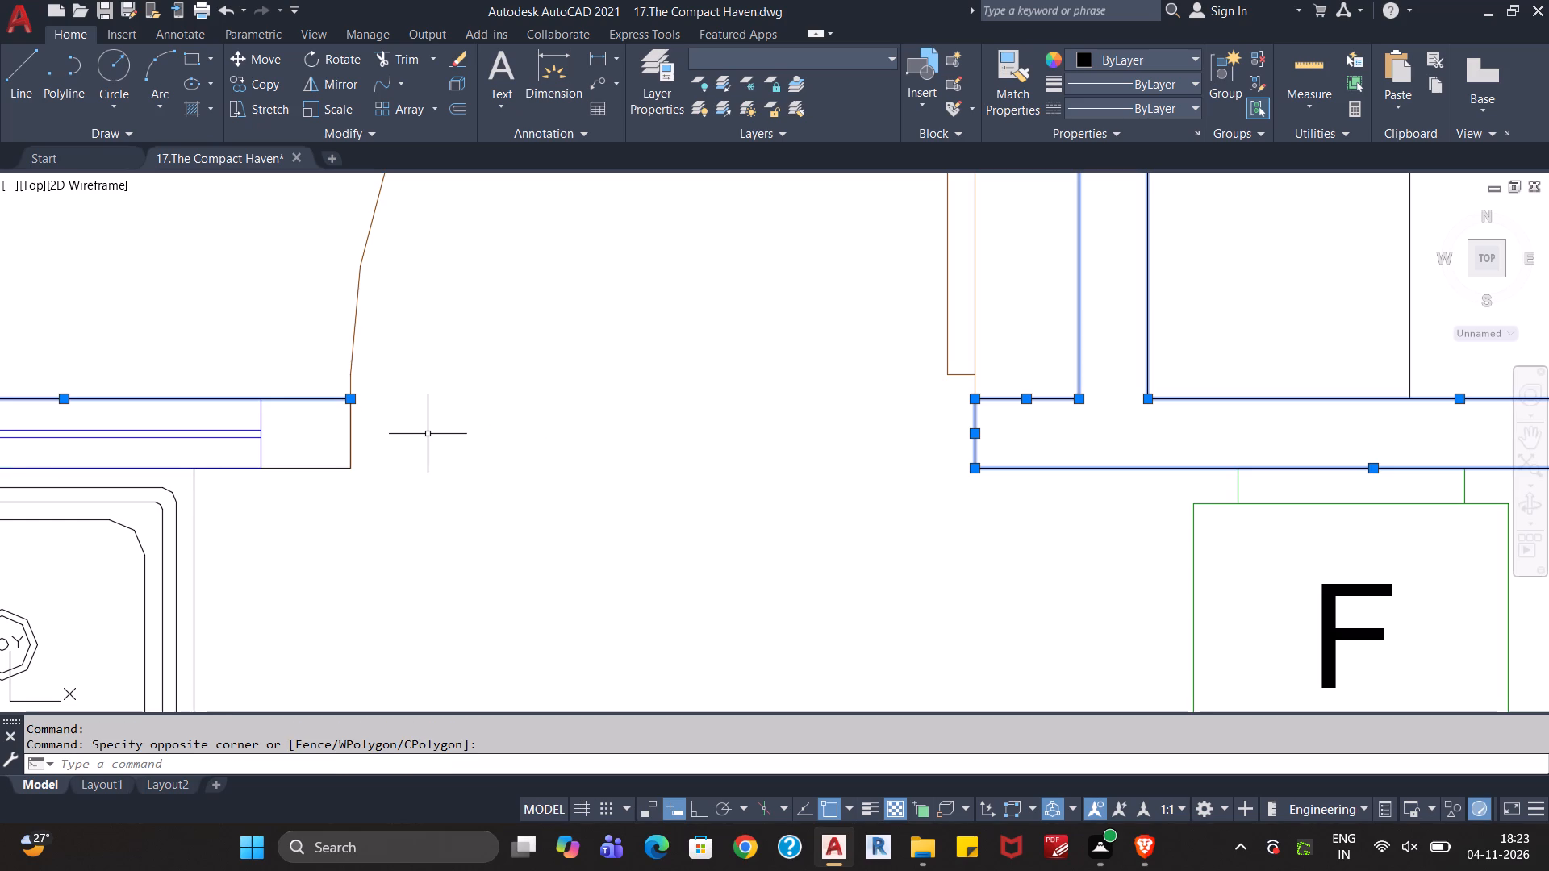
{"action": "left_click", "coordinate": [408, 422]}
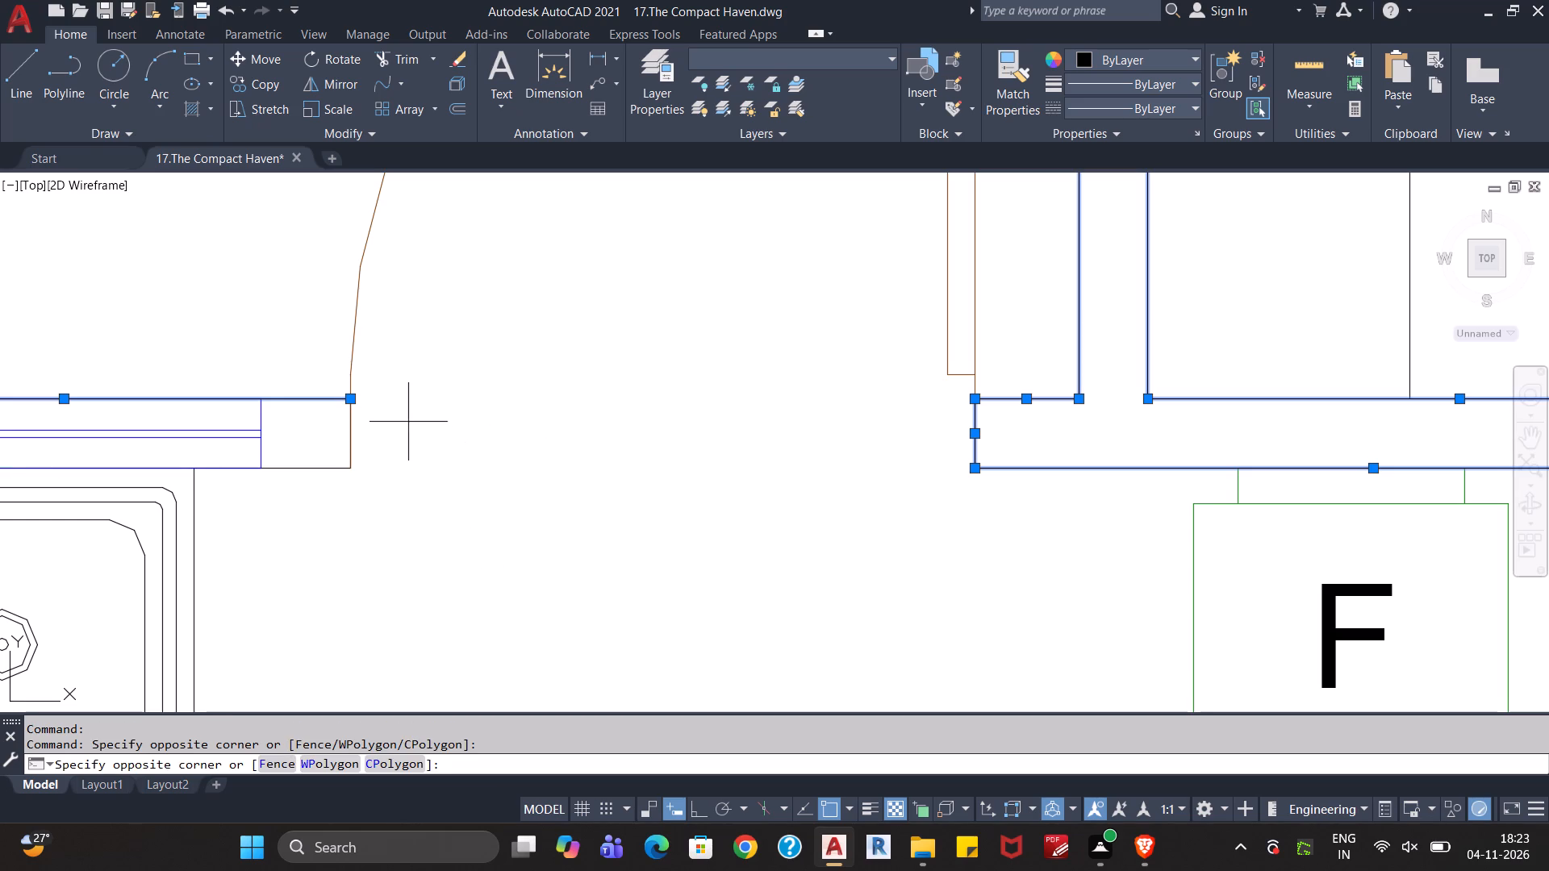
{"action": "left_click", "coordinate": [336, 489]}
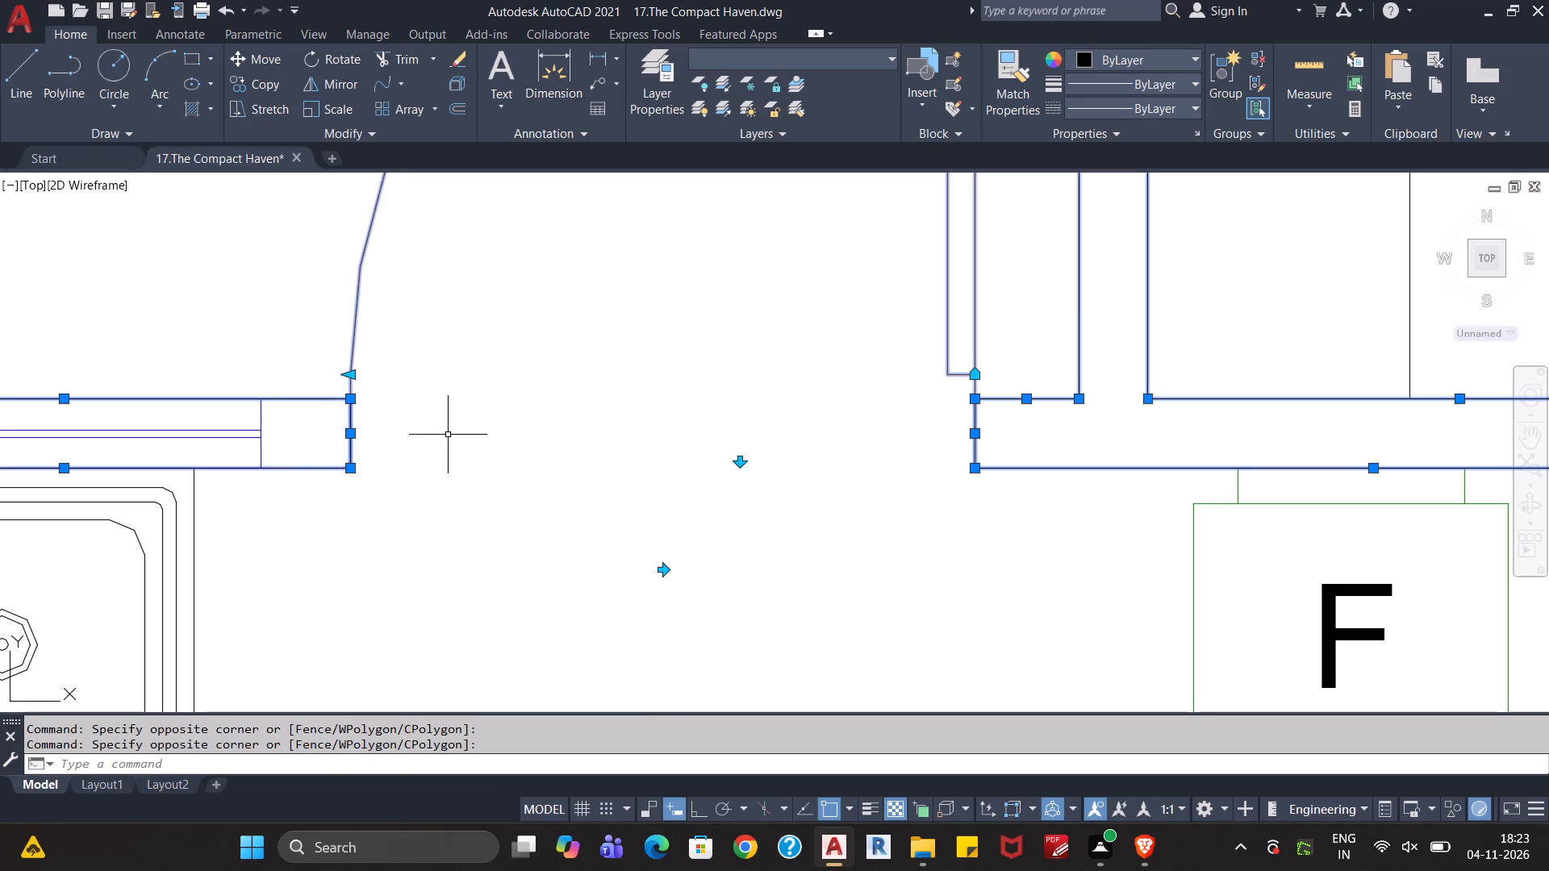
{"action": "middle_click_drag", "start_coordinate": [470, 427], "coordinate": [468, 587]}
{"action": "left_click", "coordinate": [447, 458], "text": "shift"}
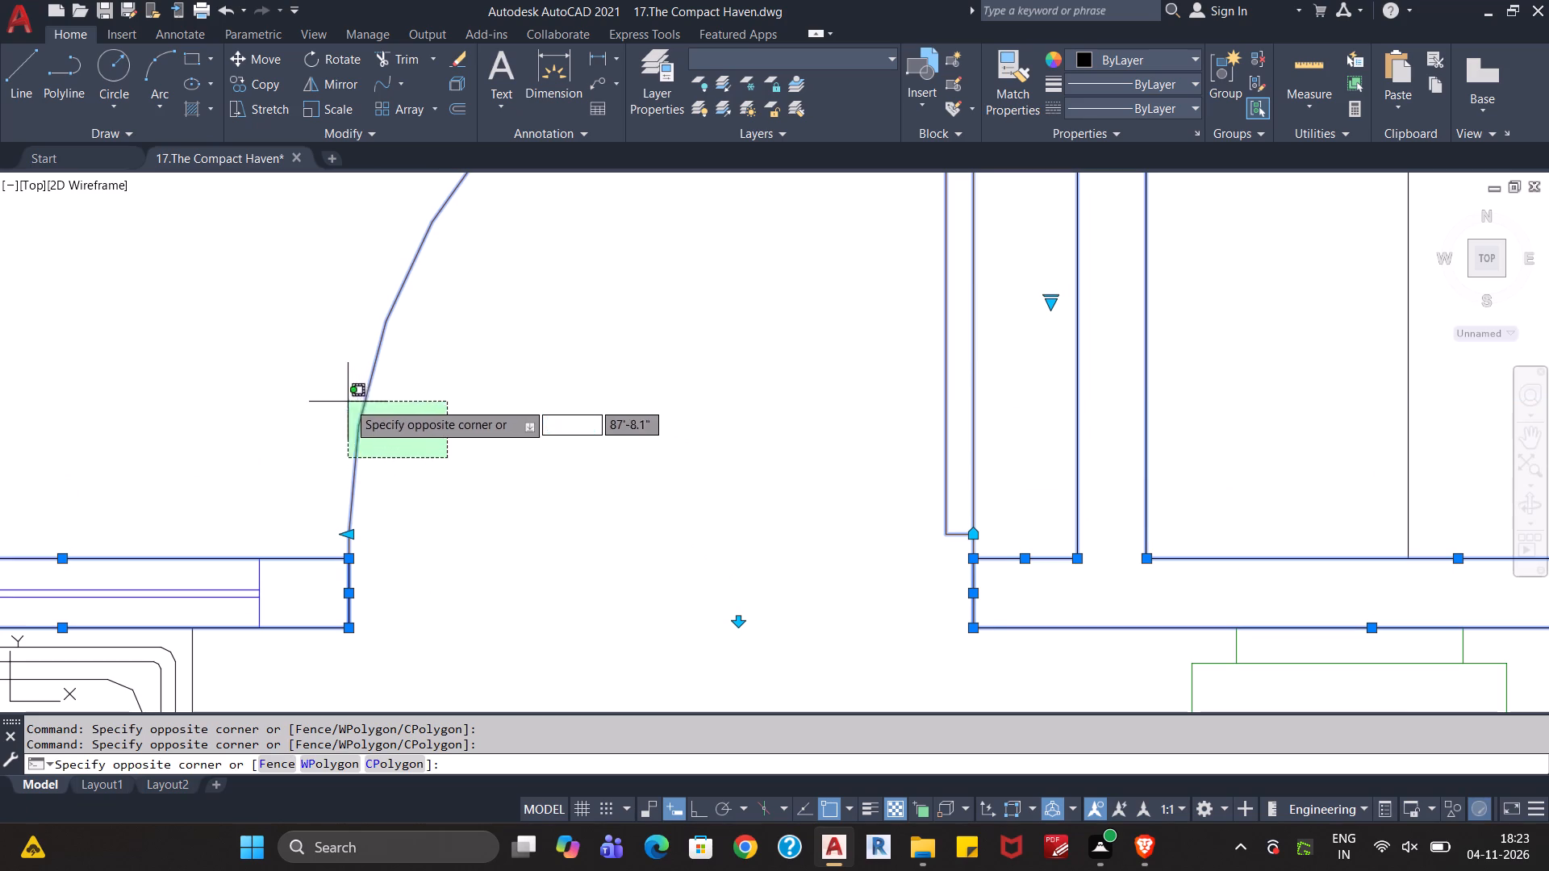
{"action": "left_click", "coordinate": [348, 402], "text": "shift"}
Add the 13'-1" X 14'-9" bedroom's bathroom wall and the short wall stub below the bathroom door, excluding the bed.
{"action": "scroll", "coordinate": [467, 543], "scroll_direction": "down", "scroll_amount": 1}
{"action": "middle_click_drag", "start_coordinate": [499, 614], "coordinate": [599, 492]}
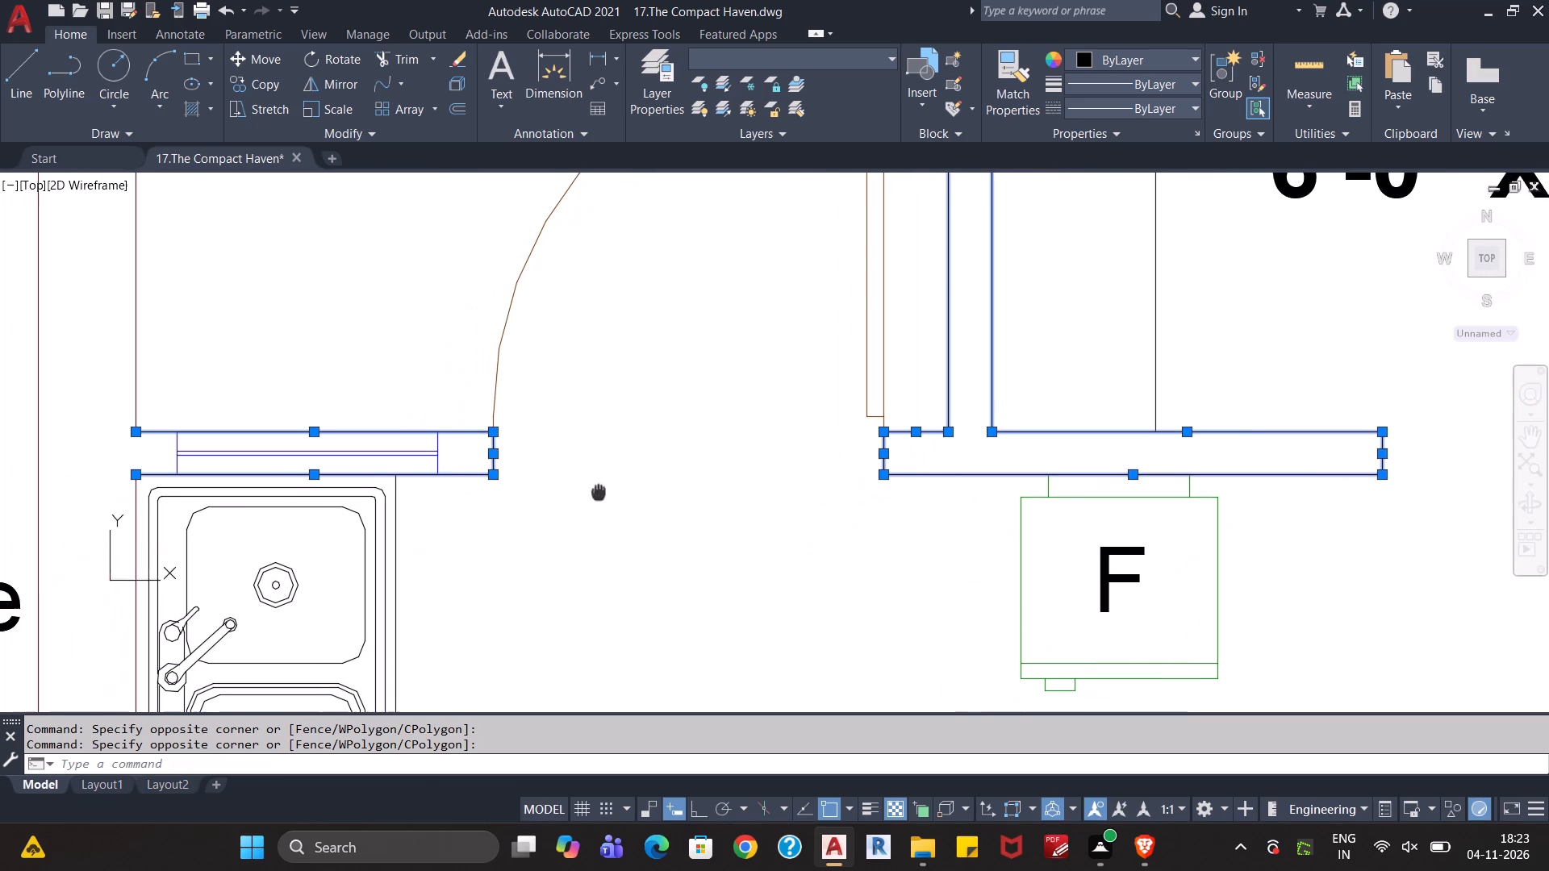
{"action": "middle_click_drag", "start_coordinate": [599, 492], "coordinate": [600, 491]}
{"action": "scroll", "coordinate": [541, 577], "scroll_direction": "down", "scroll_amount": 3}
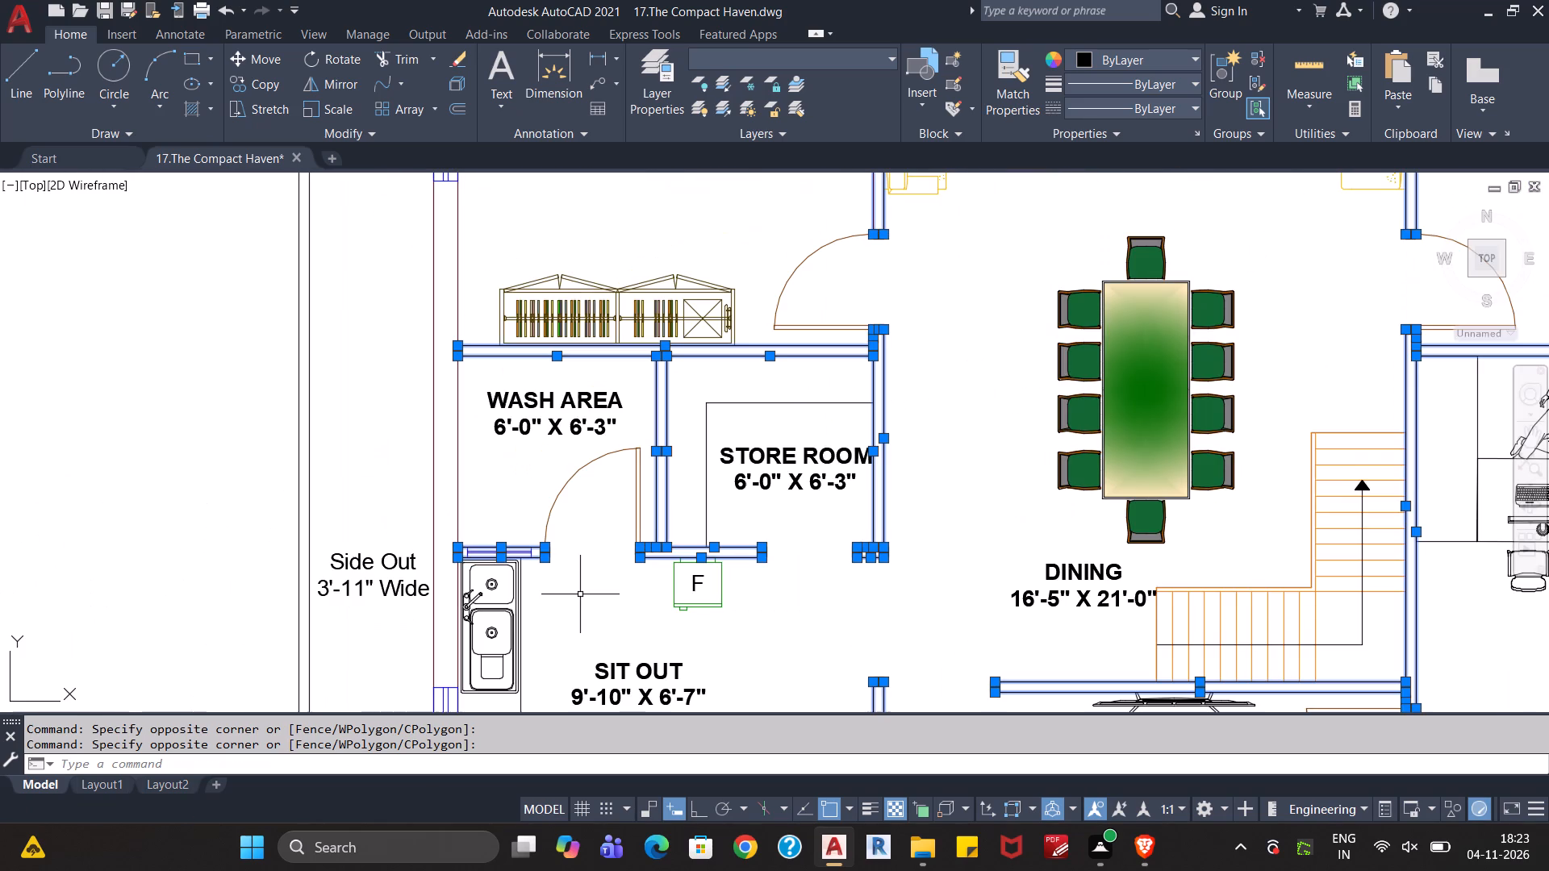
{"action": "scroll", "coordinate": [580, 594], "scroll_direction": "down", "scroll_amount": 2}
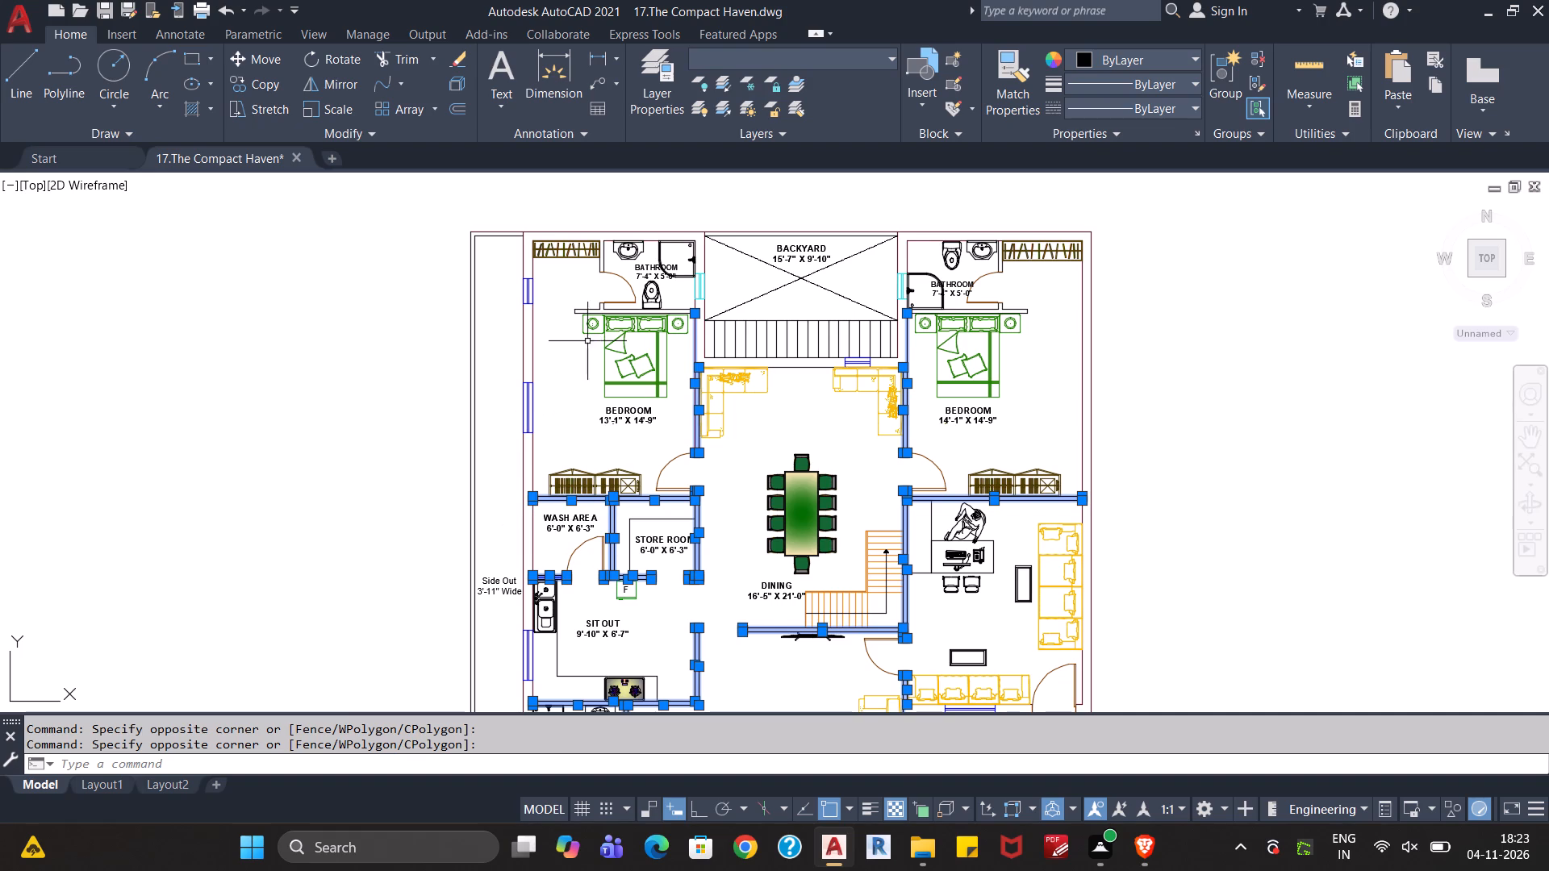
{"action": "scroll", "coordinate": [617, 298], "scroll_direction": "up", "scroll_amount": 2}
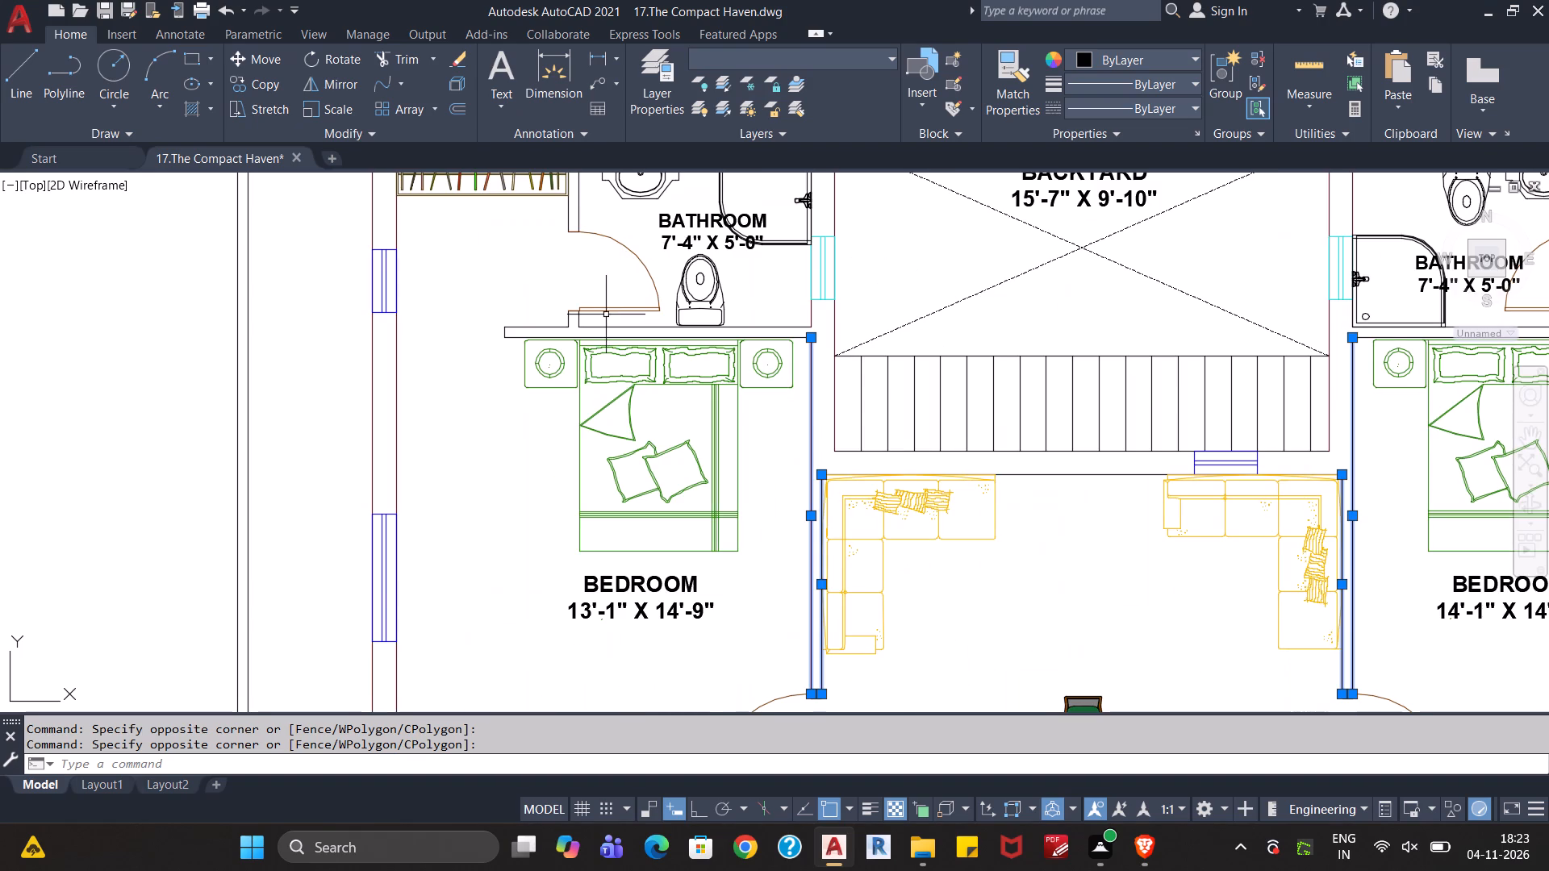
{"action": "left_click", "coordinate": [603, 292]}
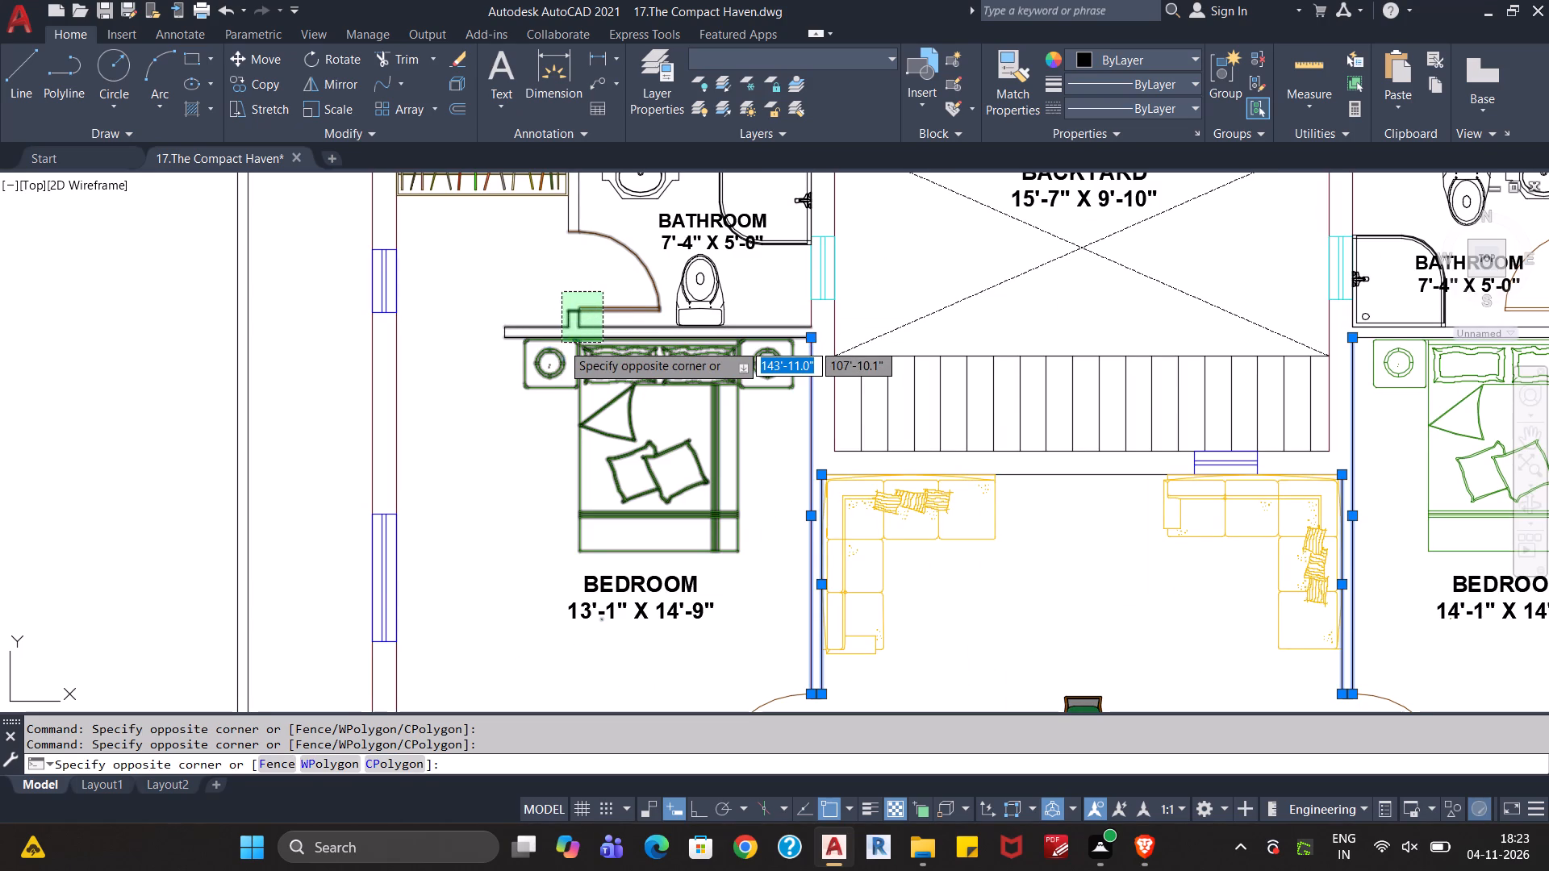
{"action": "left_click", "coordinate": [562, 343]}
{"action": "left_click", "coordinate": [747, 462], "text": "shift"}
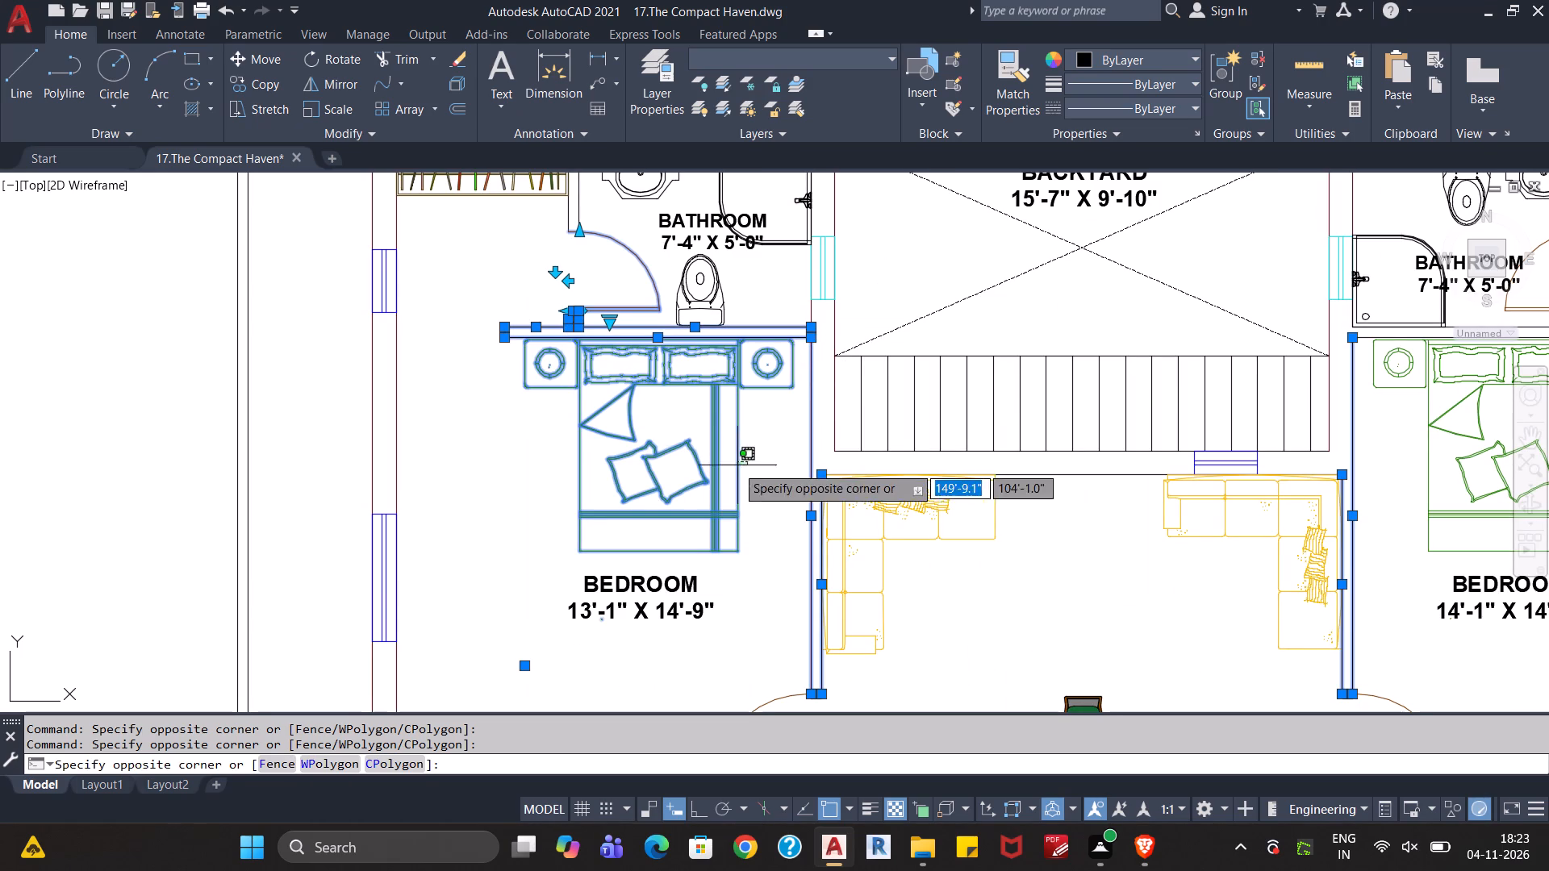
{"action": "left_click", "coordinate": [708, 462], "text": "shift"}
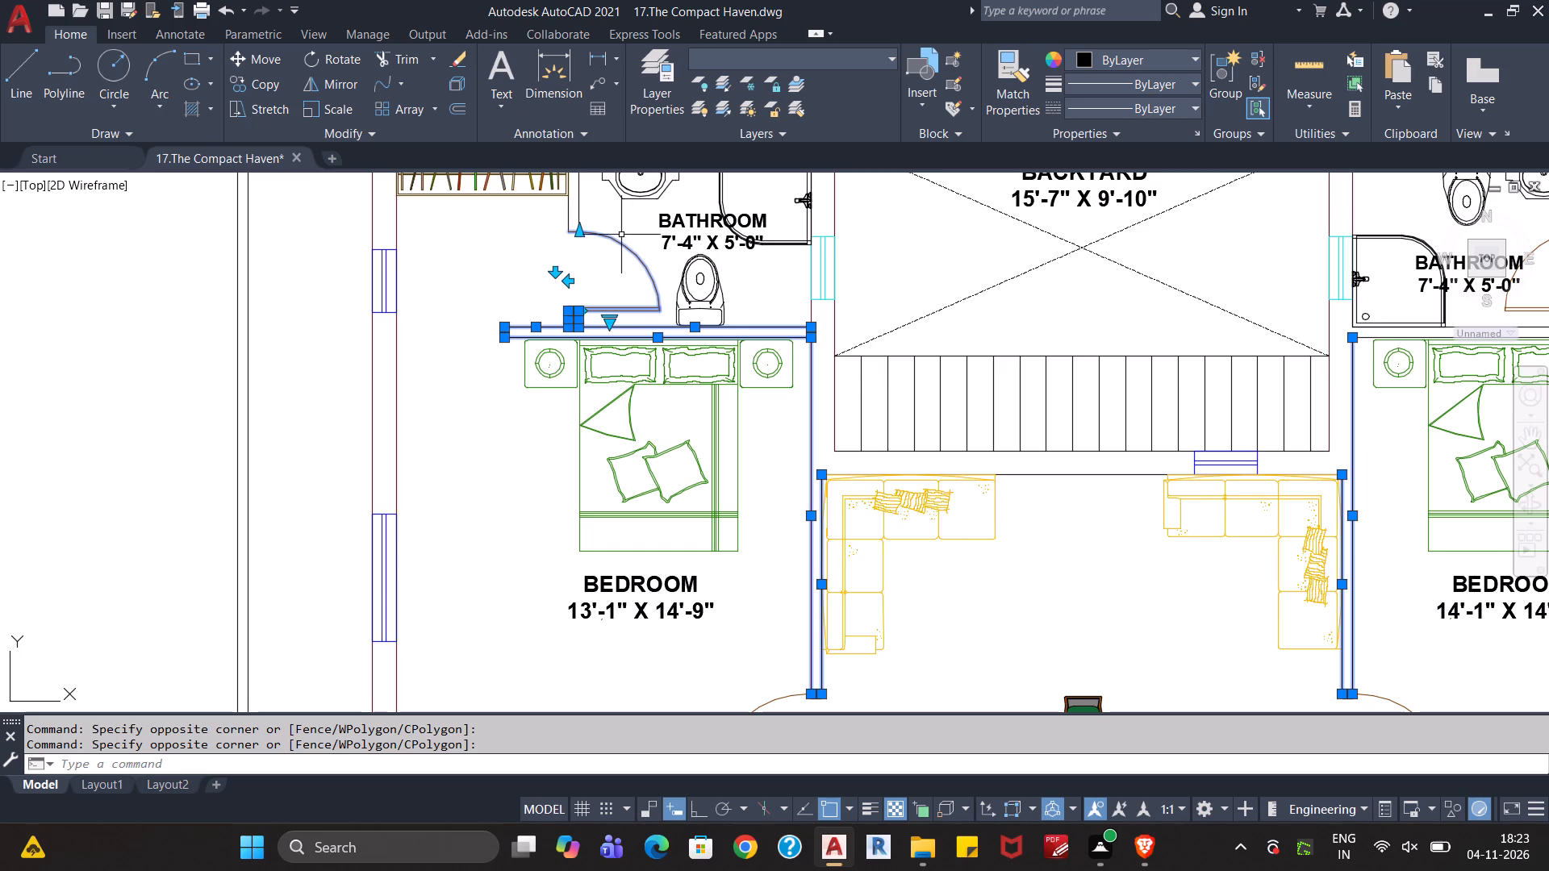
Add both faces and the end line of the wall between the wardrobe and that bathroom, excluding the bathroom door.
{"action": "left_click", "coordinate": [600, 204]}
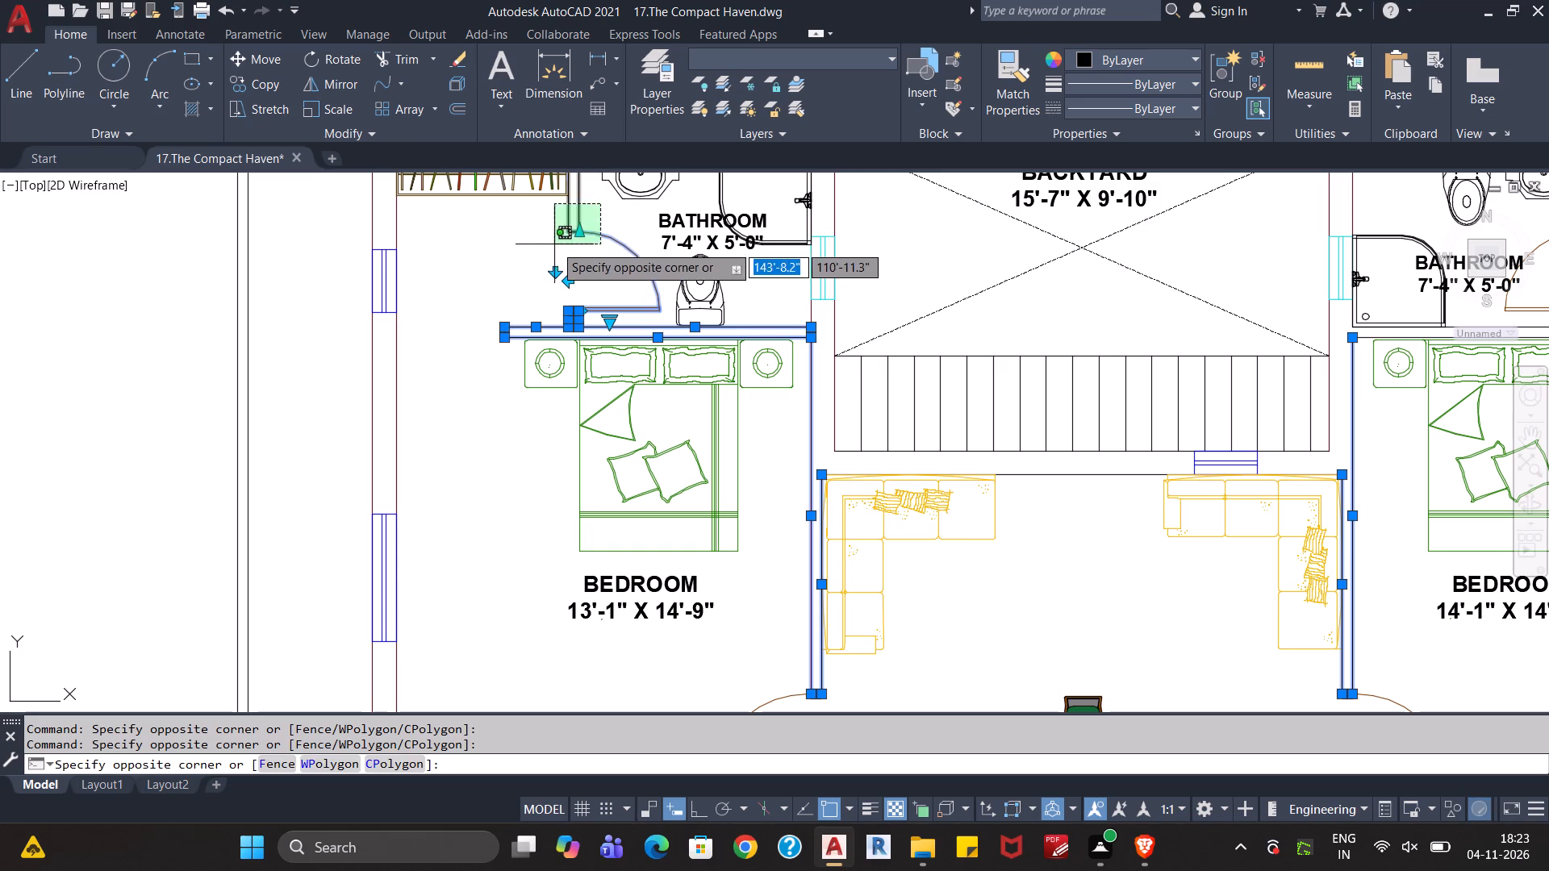
{"action": "left_click", "coordinate": [554, 244]}
{"action": "left_click", "coordinate": [616, 225], "text": "shift"}
{"action": "left_click", "coordinate": [600, 257], "text": "shift"}
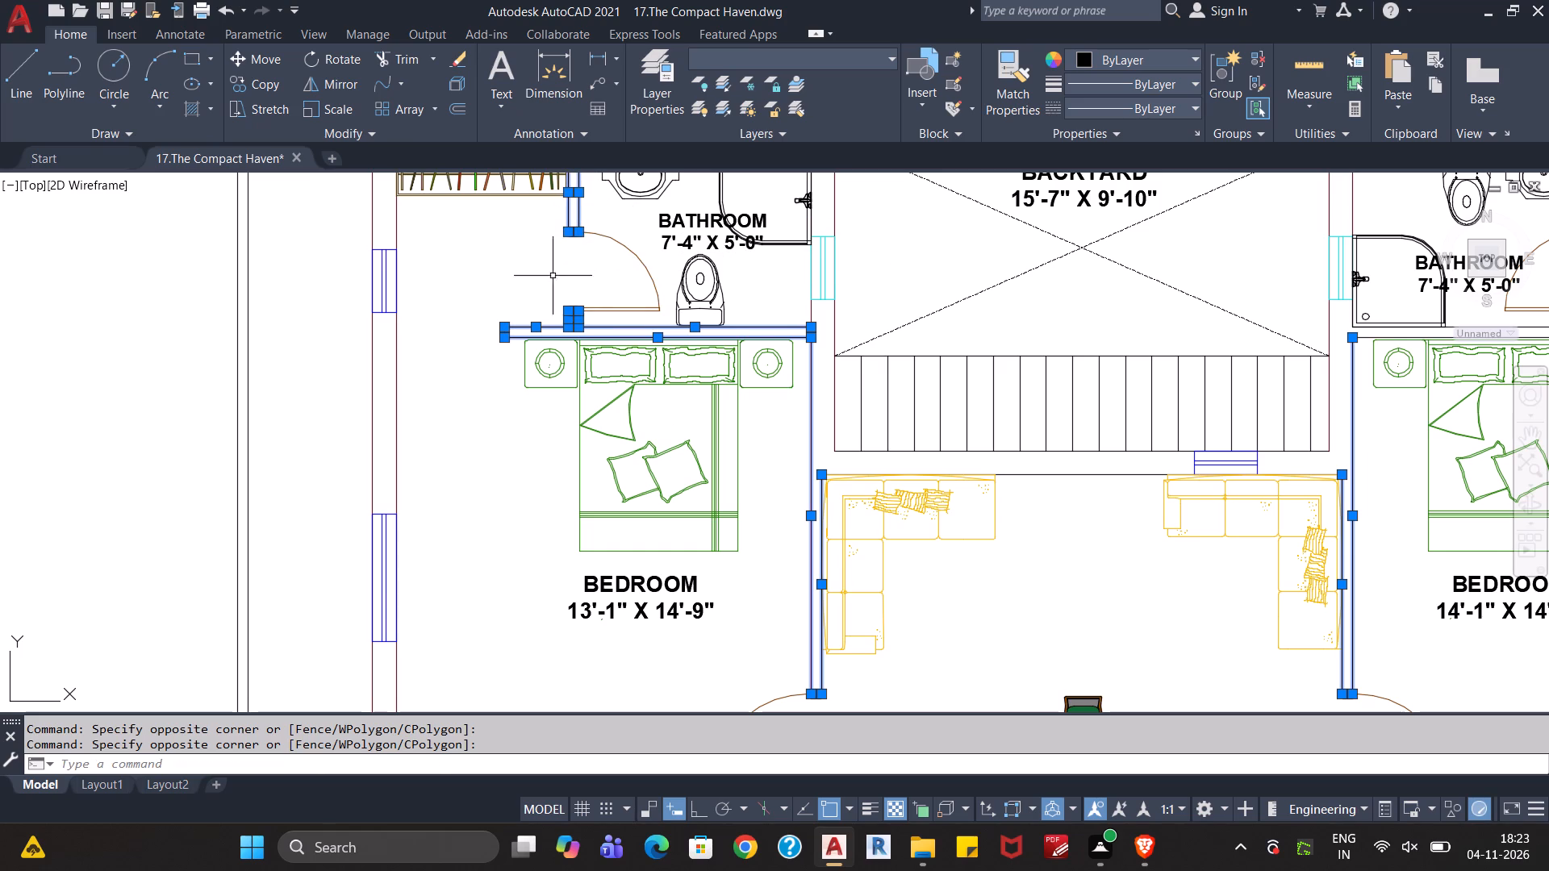
Look over the plan from the upper bathrooms to the front garden for interior wall lines still missing from the selection.
{"action": "middle_click_drag", "start_coordinate": [532, 265], "coordinate": [496, 413]}
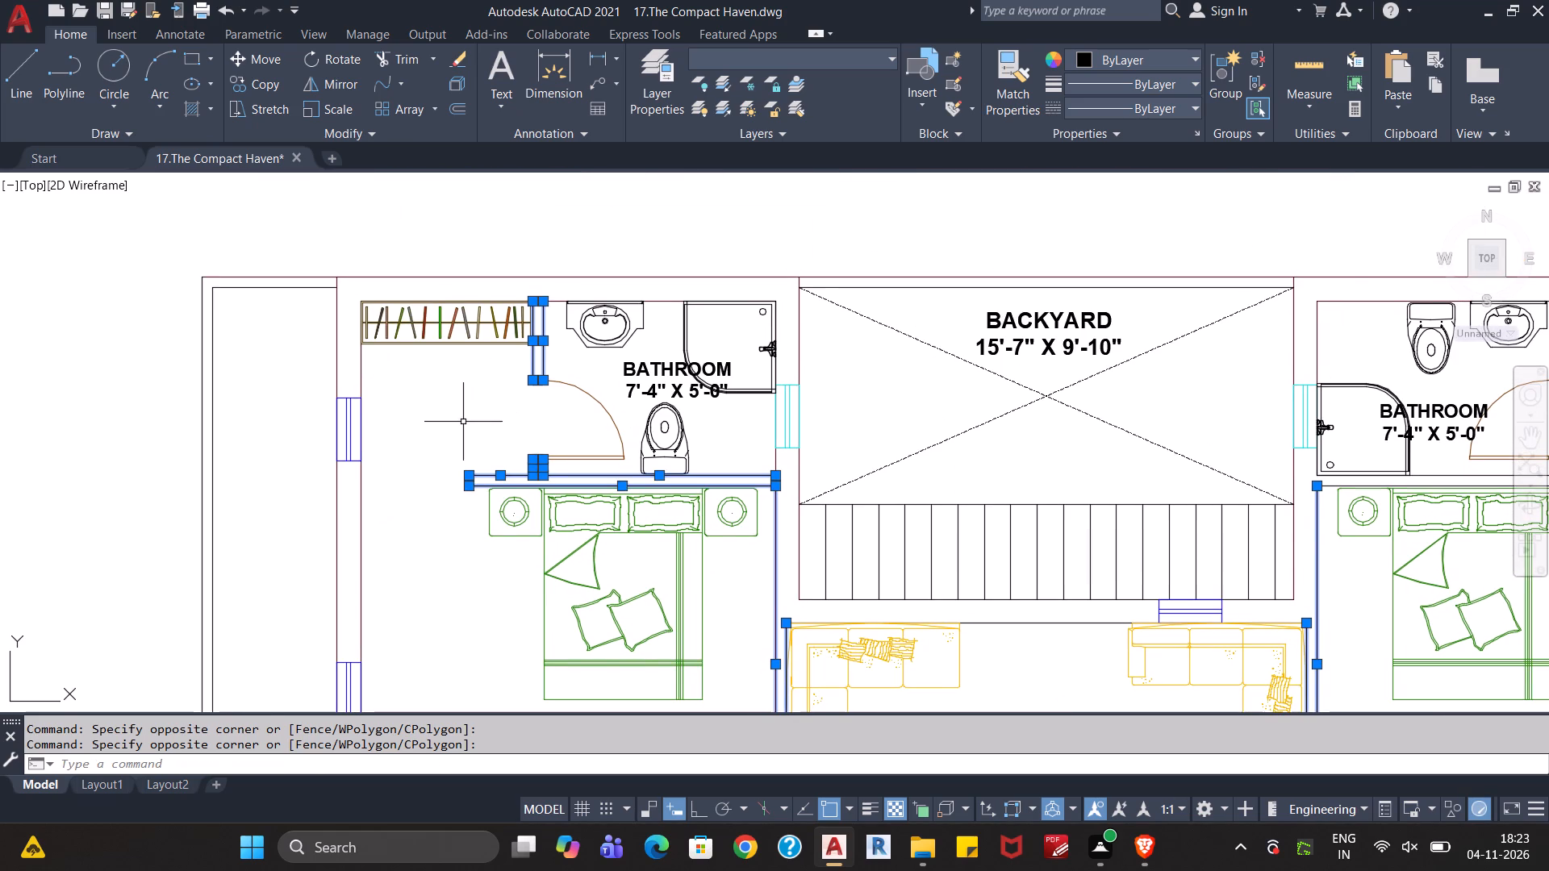
{"action": "scroll", "coordinate": [463, 422], "scroll_direction": "up", "scroll_amount": 2}
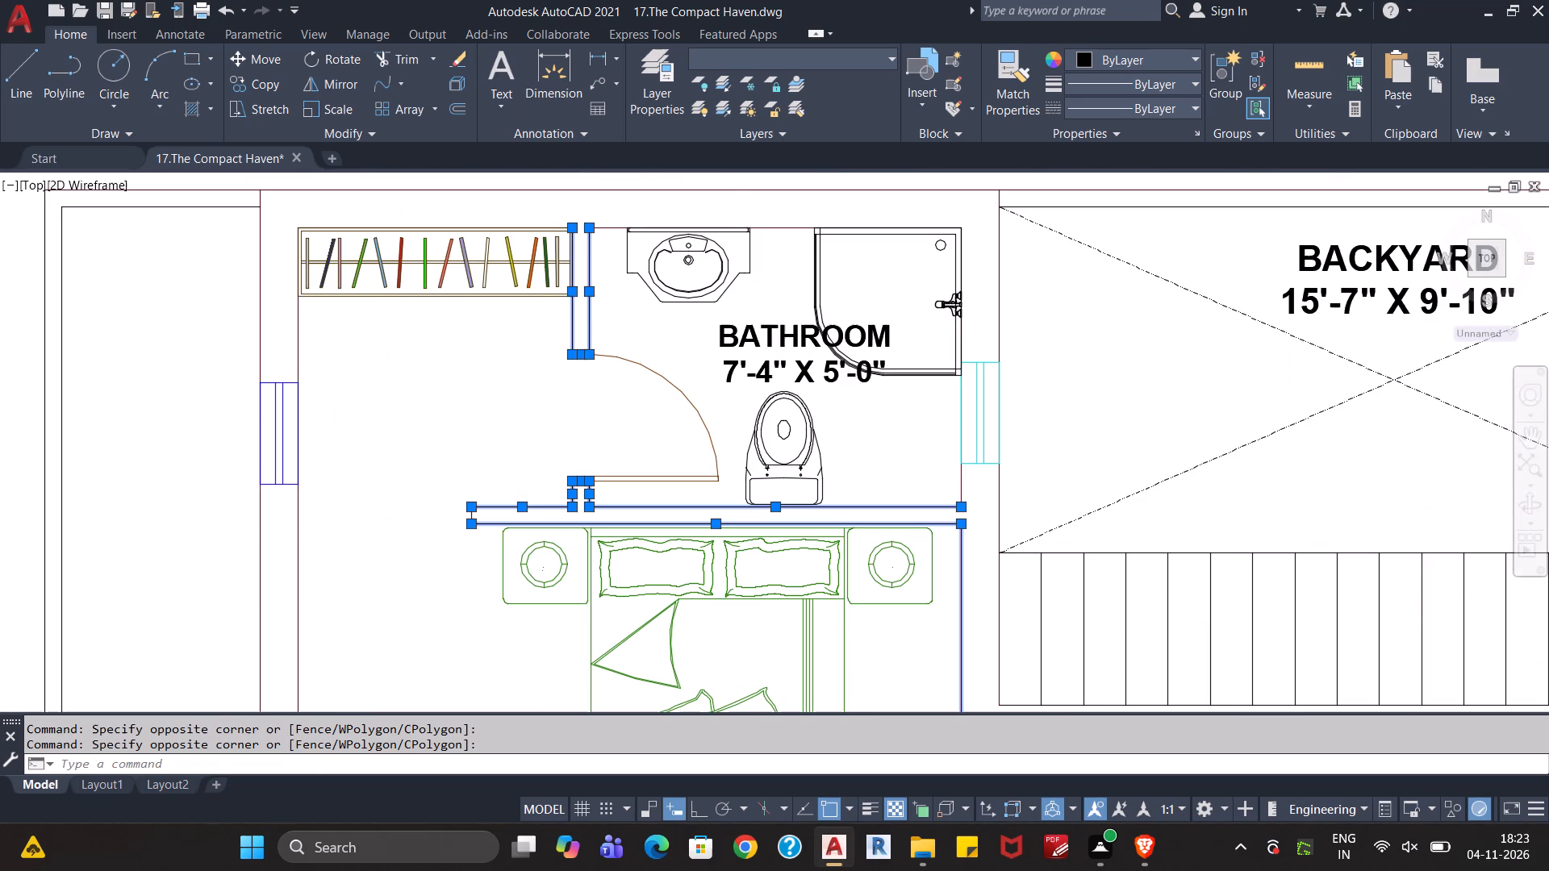
{"action": "scroll", "coordinate": [463, 422], "scroll_direction": "down", "scroll_amount": 1}
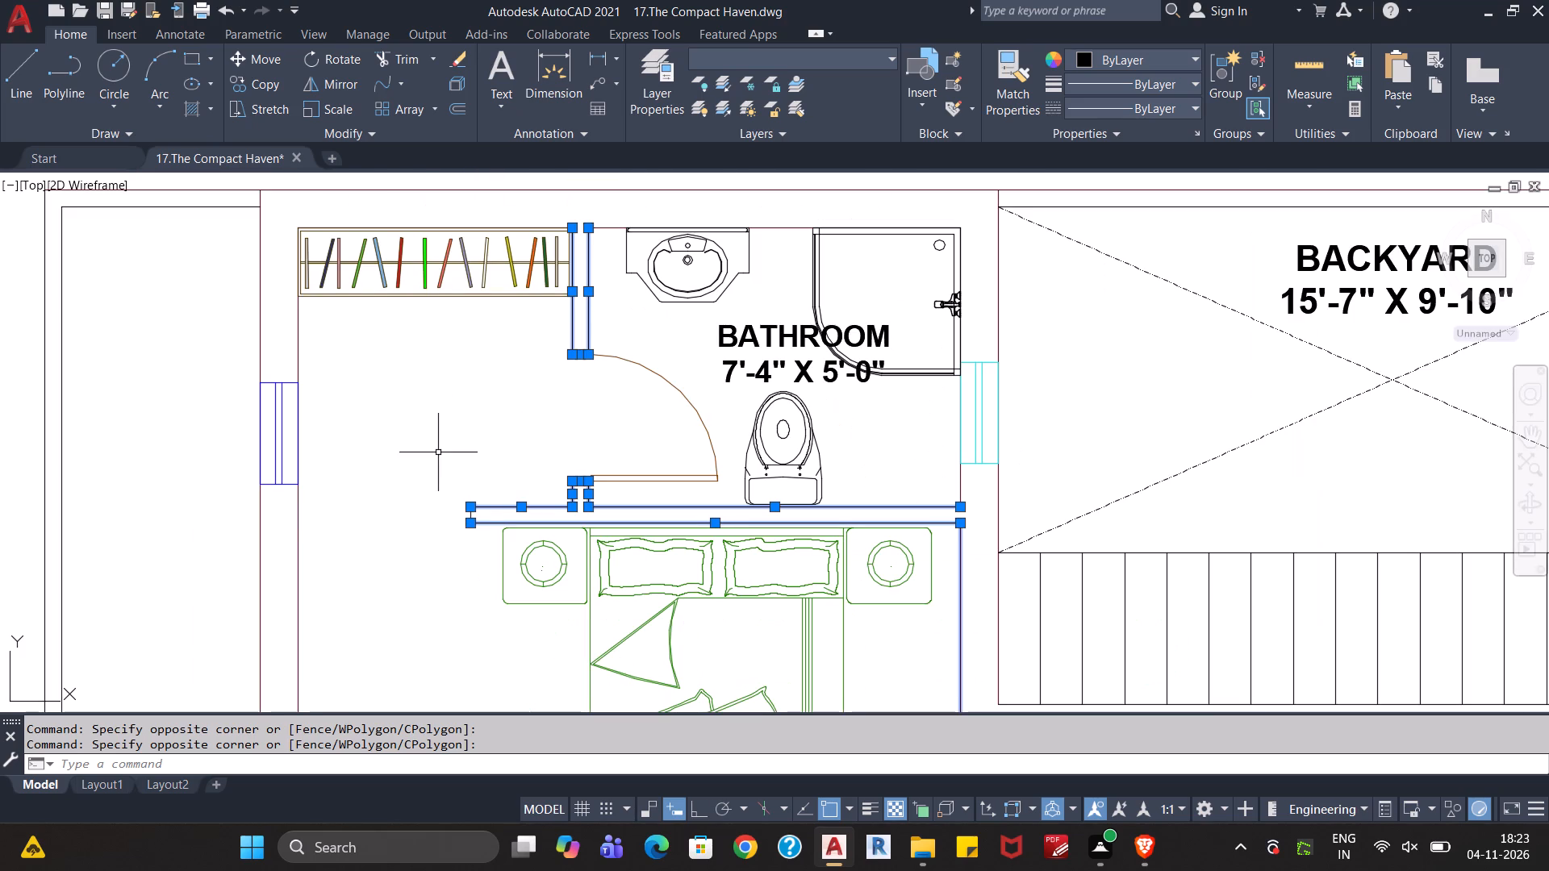
{"action": "middle_click_drag", "start_coordinate": [432, 458], "coordinate": [487, 371]}
{"action": "scroll", "coordinate": [455, 419], "scroll_direction": "down", "scroll_amount": 1}
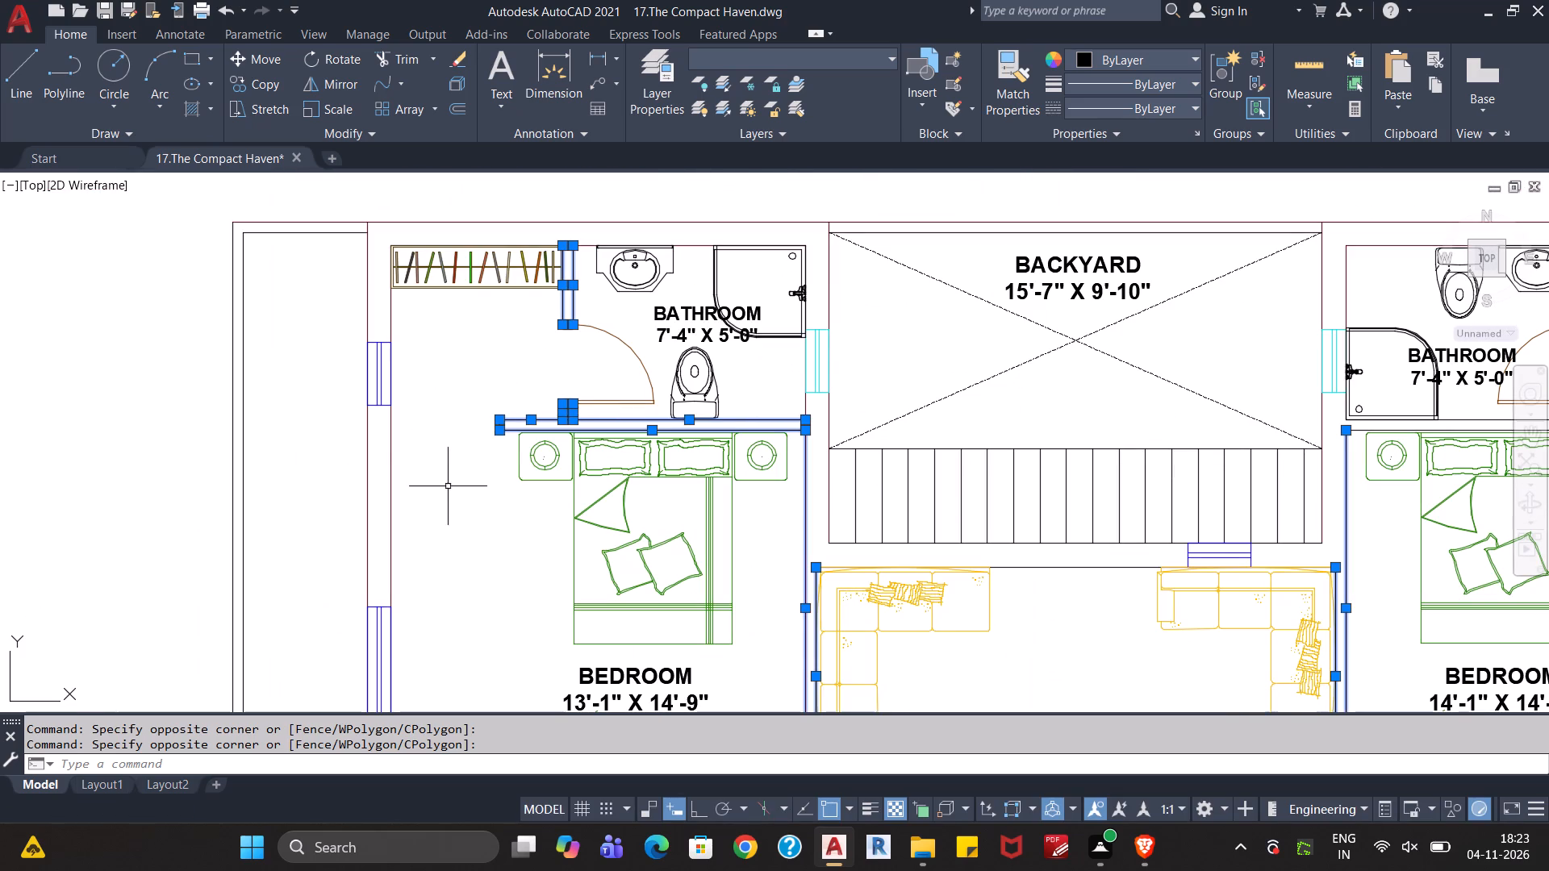
{"action": "scroll", "coordinate": [453, 528], "scroll_direction": "down", "scroll_amount": 2}
{"action": "middle_click_drag", "start_coordinate": [453, 575], "coordinate": [495, 348]}
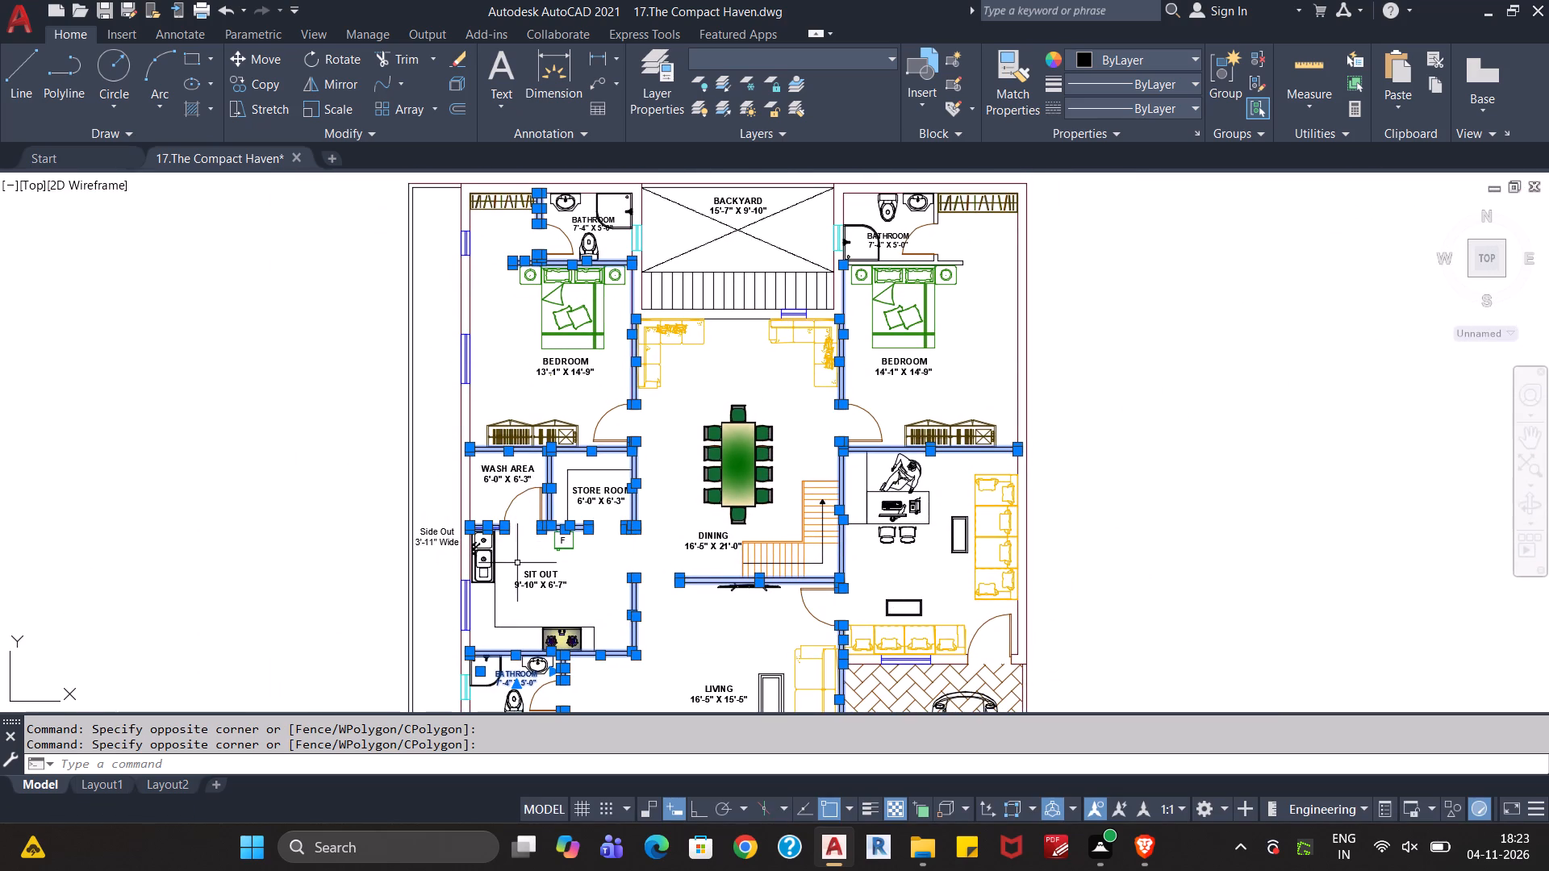
{"action": "middle_click_drag", "start_coordinate": [518, 555], "coordinate": [536, 355]}
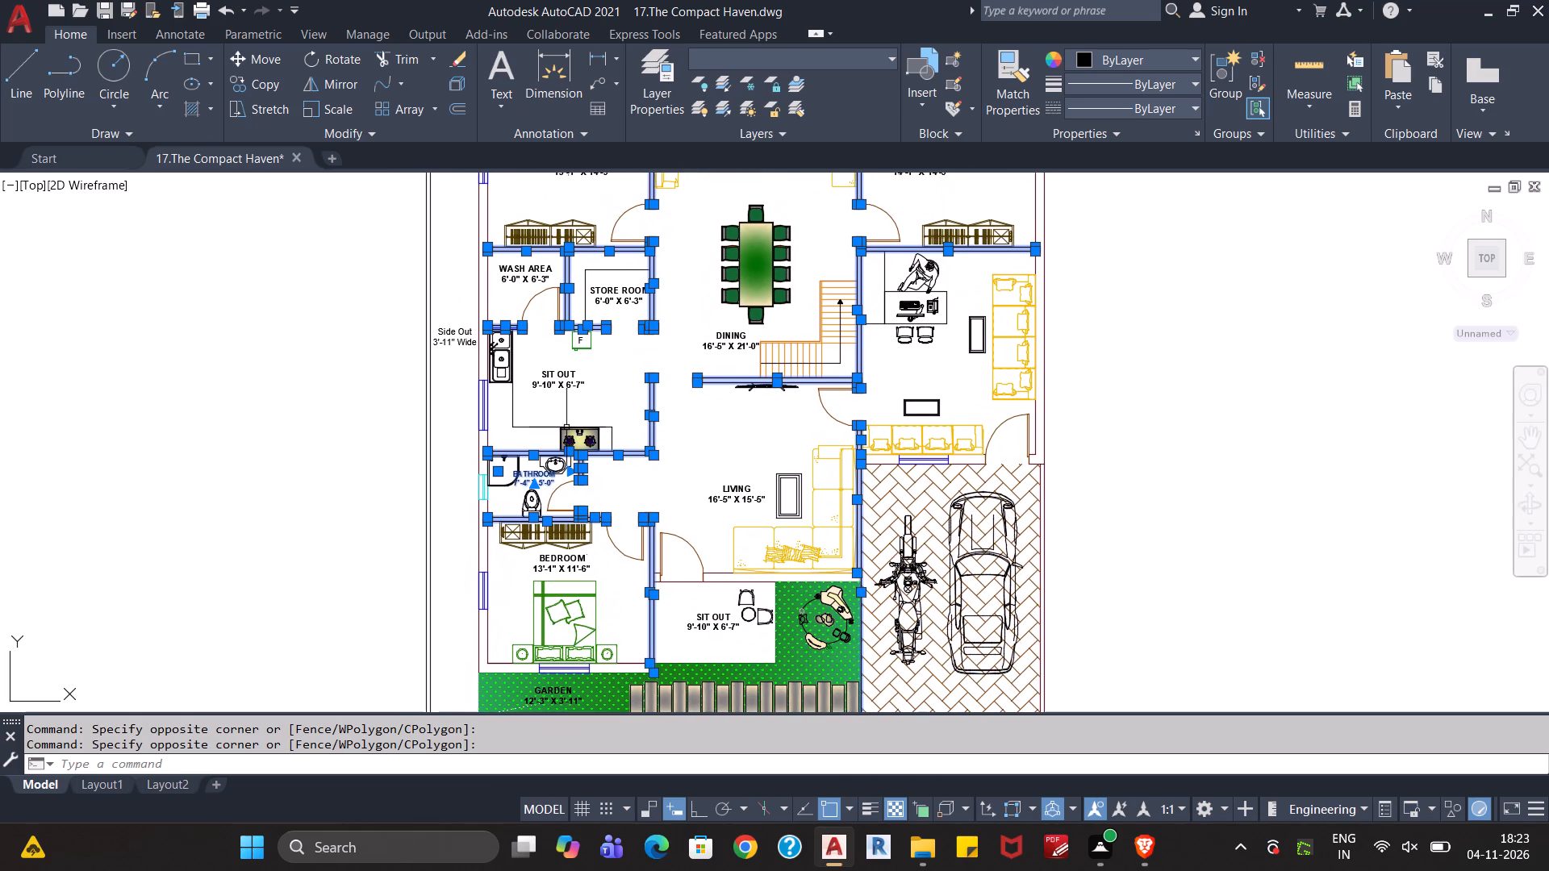
{"action": "middle_click_drag", "start_coordinate": [516, 585], "coordinate": [508, 442]}
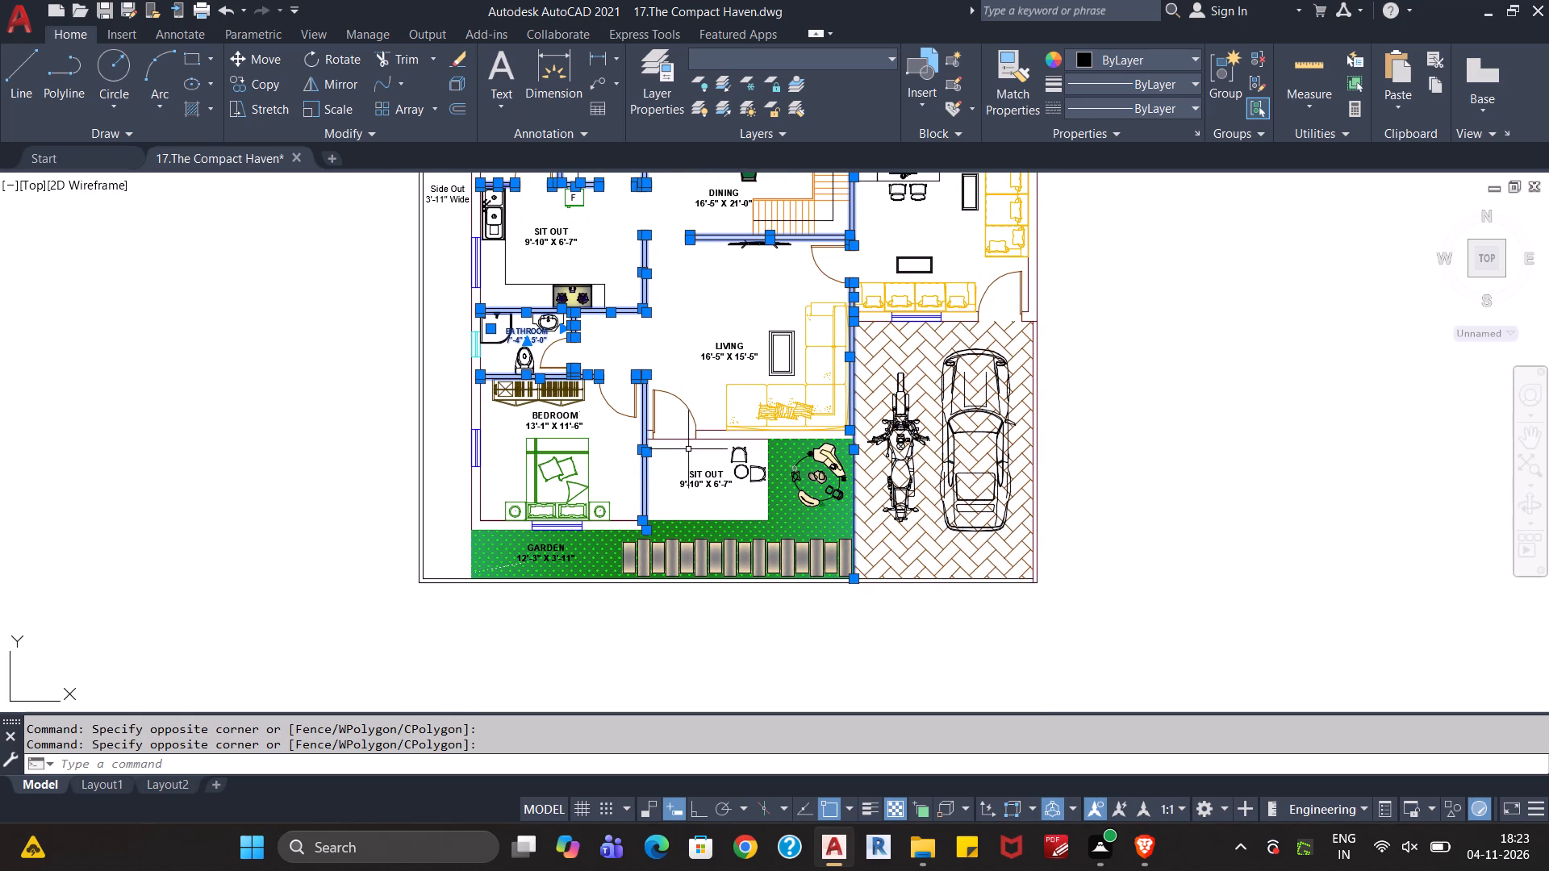
Add the front garden hatch and its stepping-stone path to the selection.
{"action": "left_click_drag", "start_coordinate": [722, 528], "coordinate": [841, 545]}
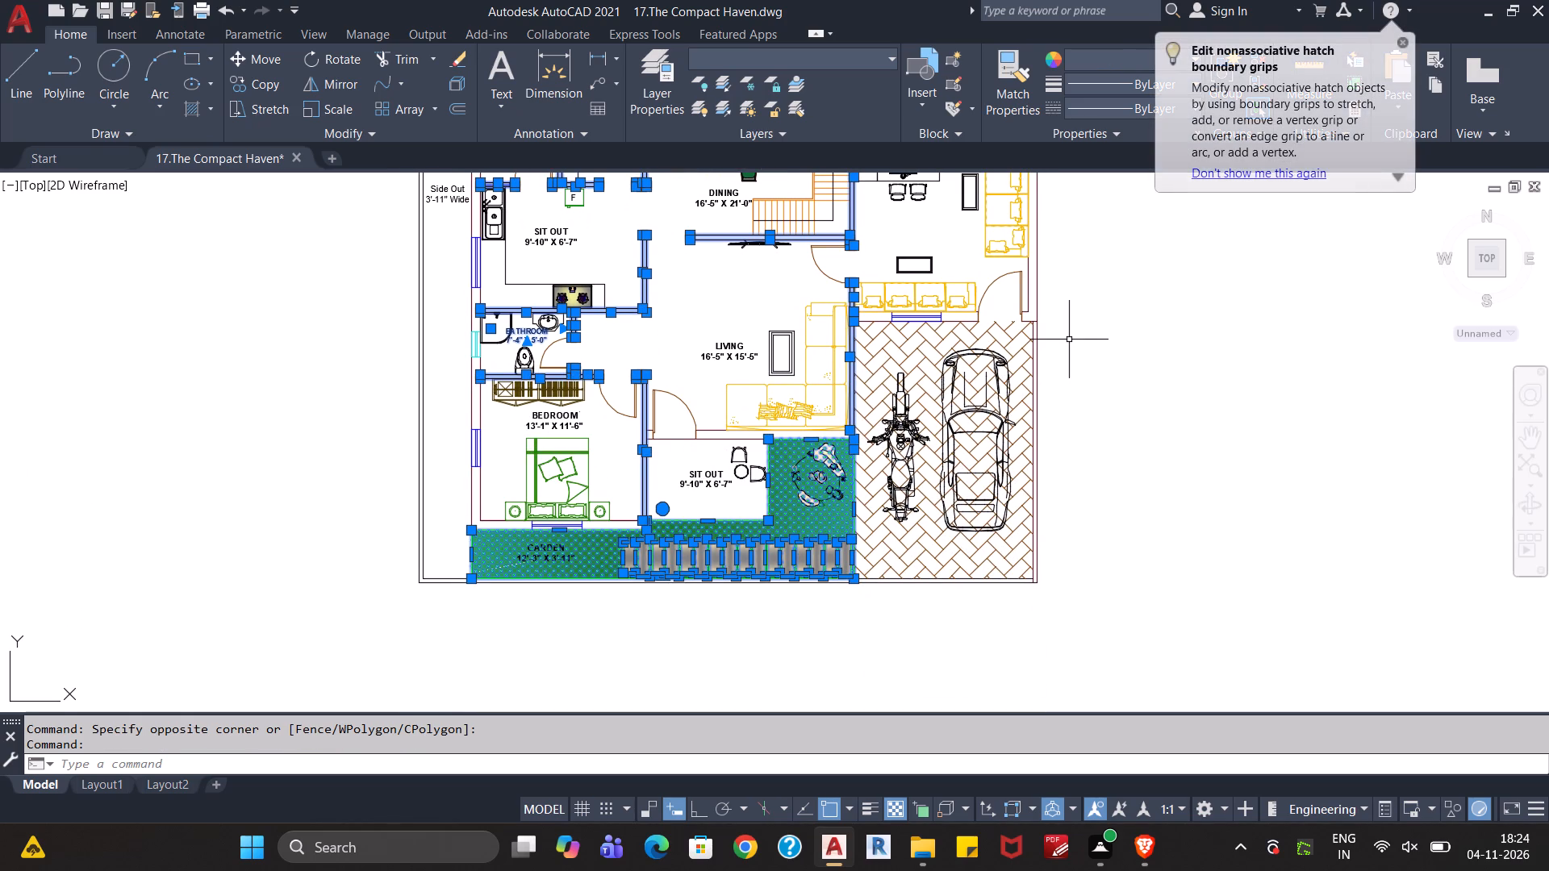
Add the parking area's side boundary line and the front boundary wall lines to the selection, excluding the herringbone paving hatch.
{"action": "middle_click_drag", "start_coordinate": [1069, 340], "coordinate": [1061, 478]}
{"action": "scroll", "coordinate": [1052, 490], "scroll_direction": "up", "scroll_amount": 2}
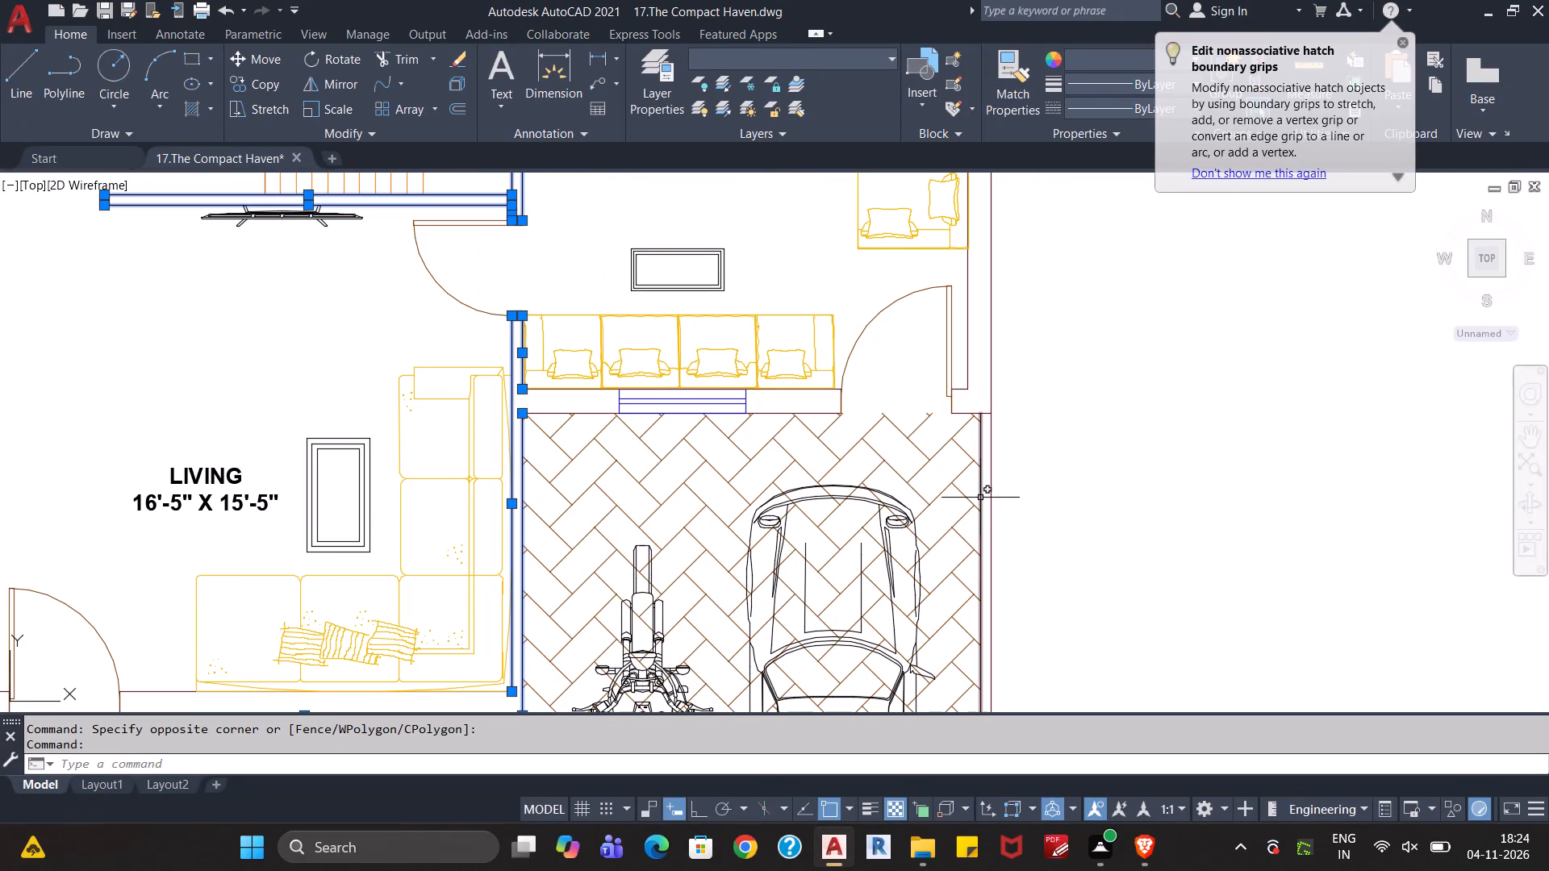
{"action": "left_click", "coordinate": [979, 498]}
{"action": "scroll", "coordinate": [1068, 544], "scroll_direction": "down", "scroll_amount": 1}
{"action": "middle_click_drag", "start_coordinate": [1078, 587], "coordinate": [1085, 402]}
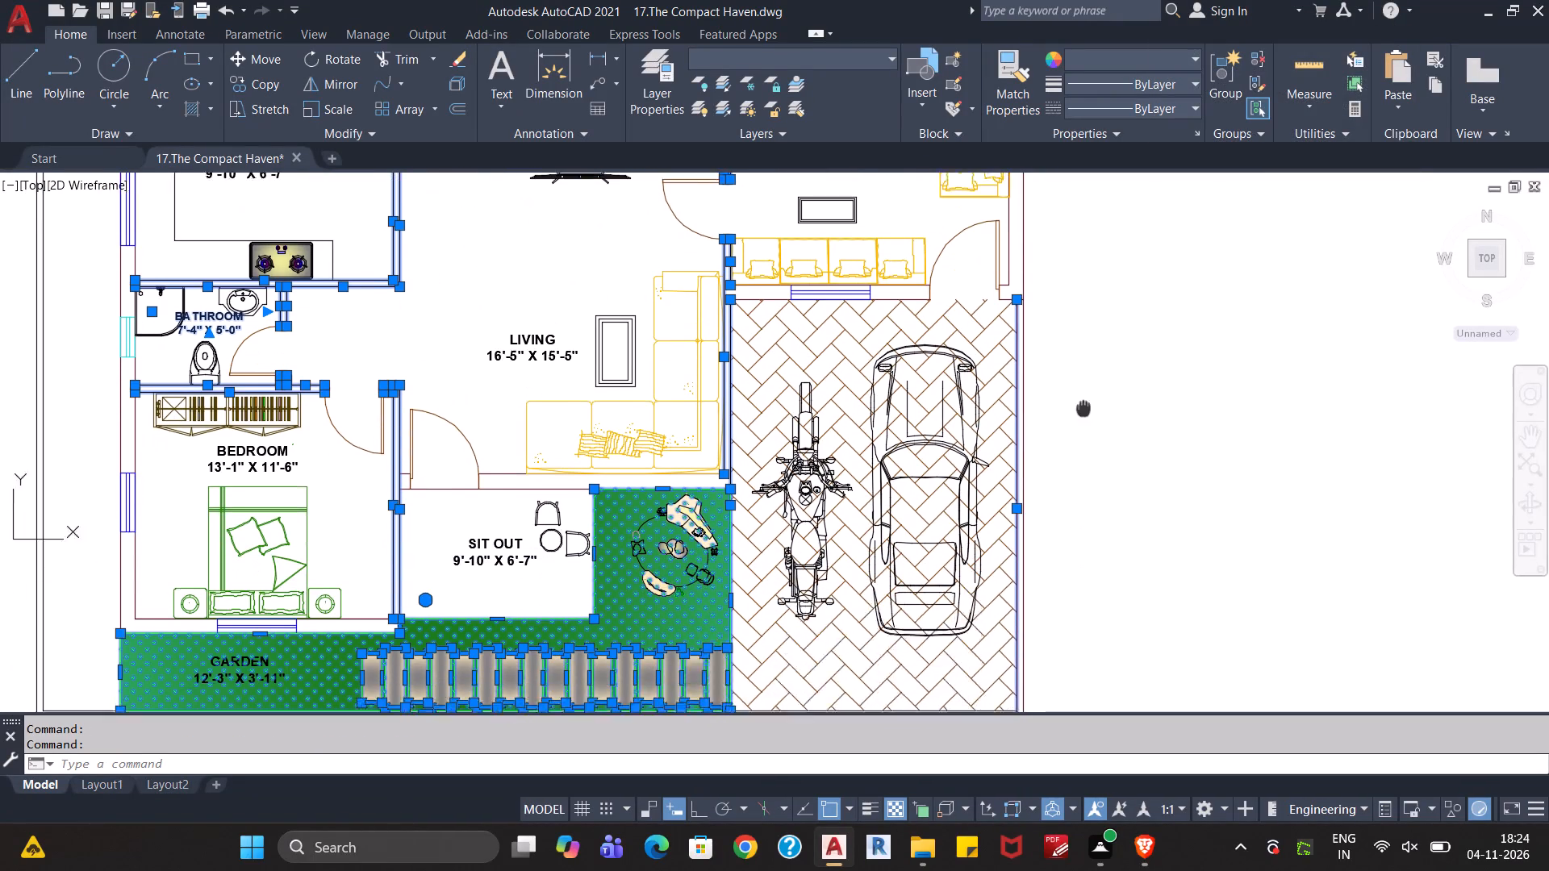
{"action": "middle_click_drag", "start_coordinate": [1085, 402], "coordinate": [1088, 387]}
{"action": "scroll", "coordinate": [841, 693], "scroll_direction": "up", "scroll_amount": 2}
{"action": "left_click", "coordinate": [832, 690]}
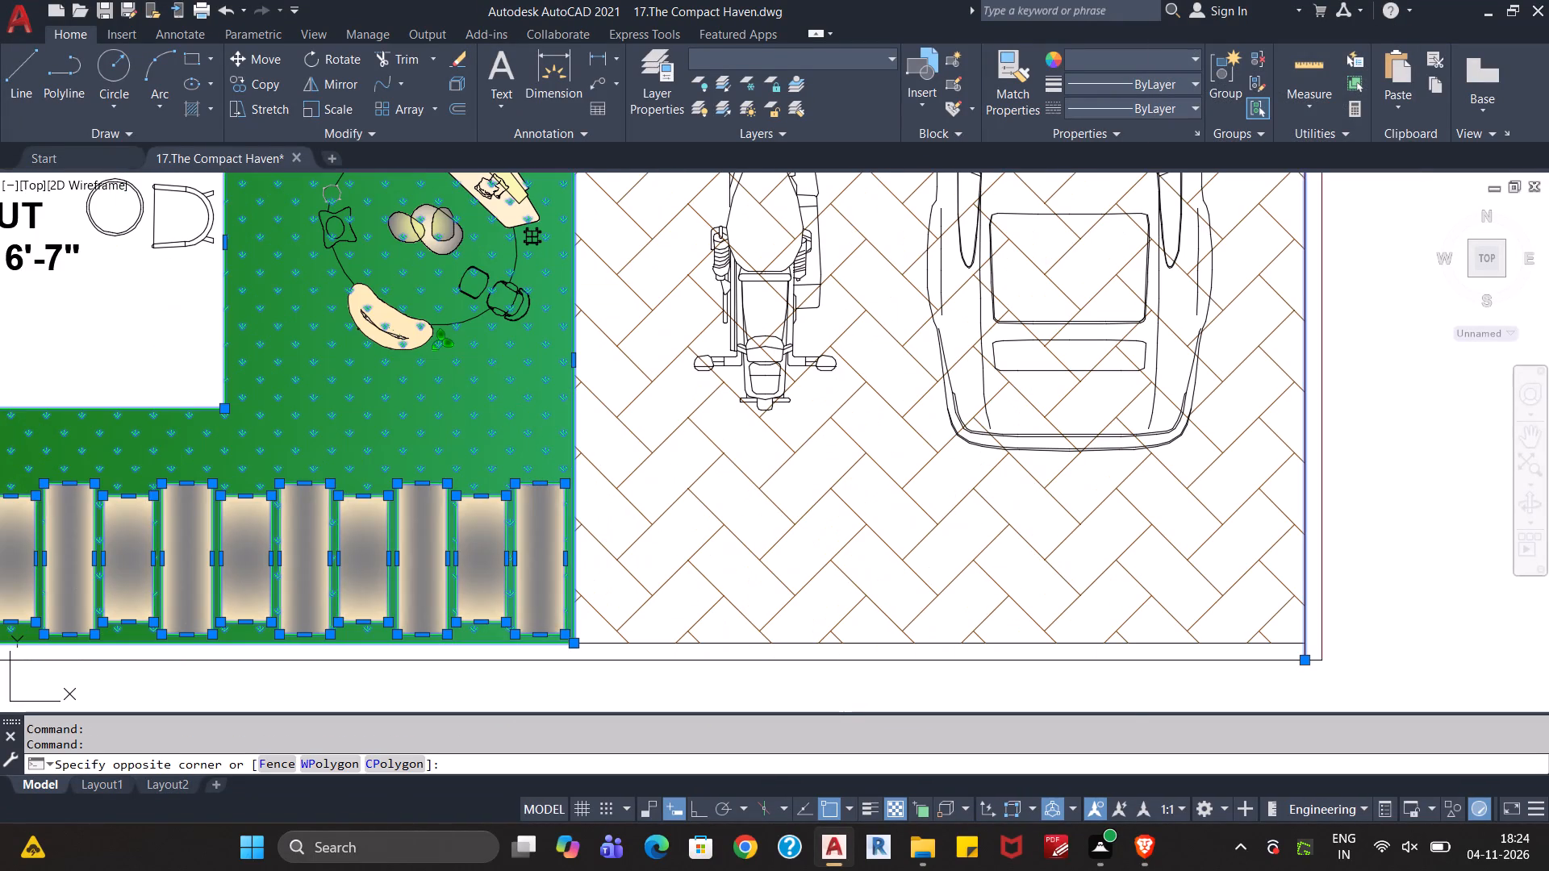
{"action": "left_click", "coordinate": [795, 641]}
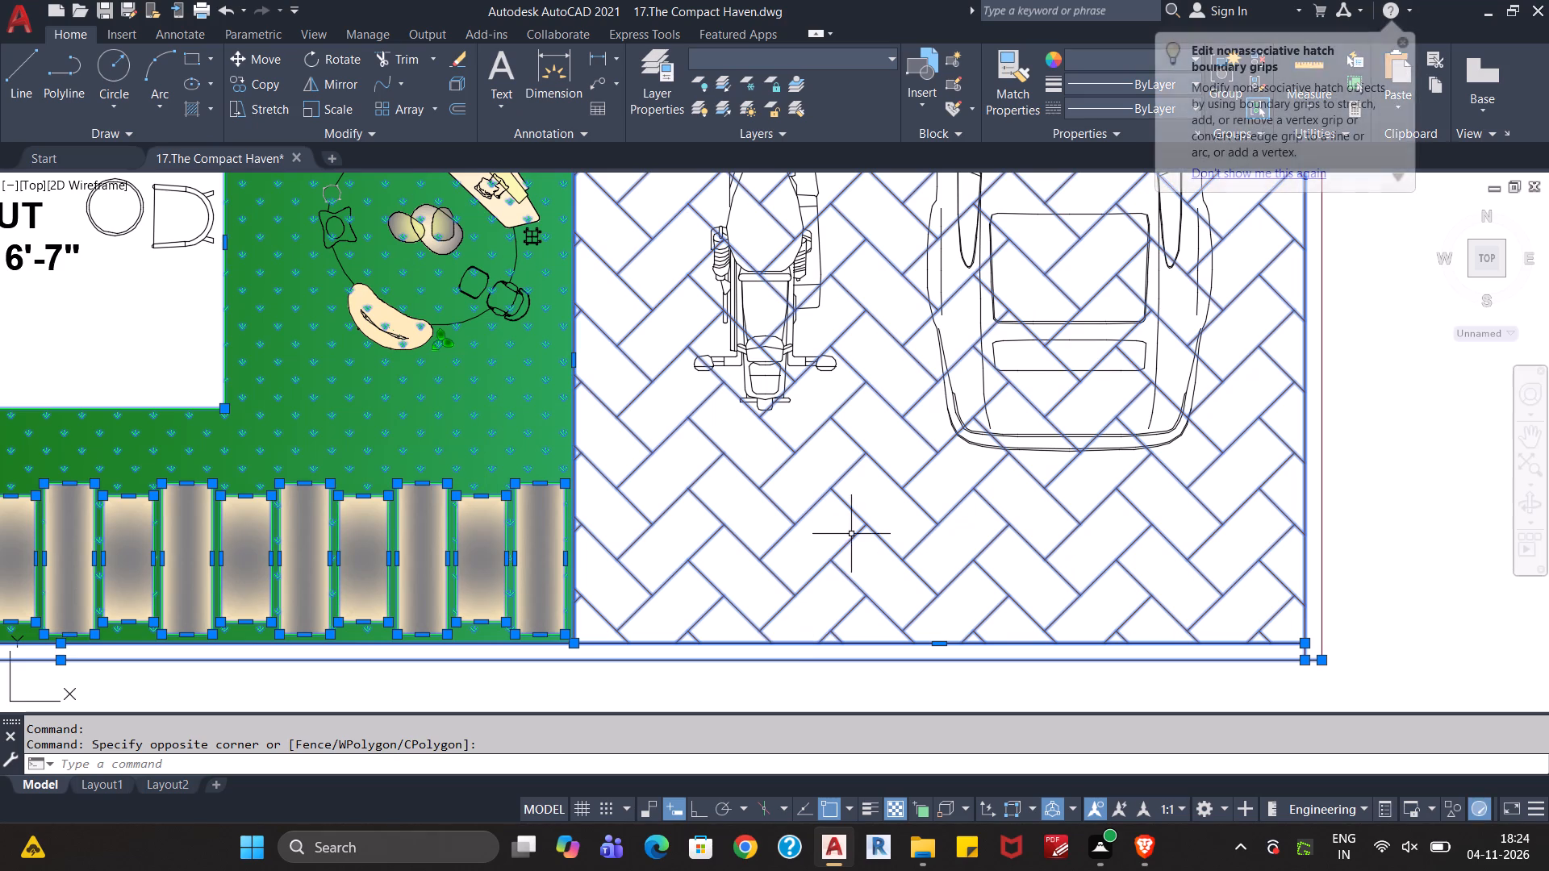
{"action": "left_click", "coordinate": [857, 525], "text": "shift"}
{"action": "left_click", "coordinate": [821, 579], "text": "shift"}
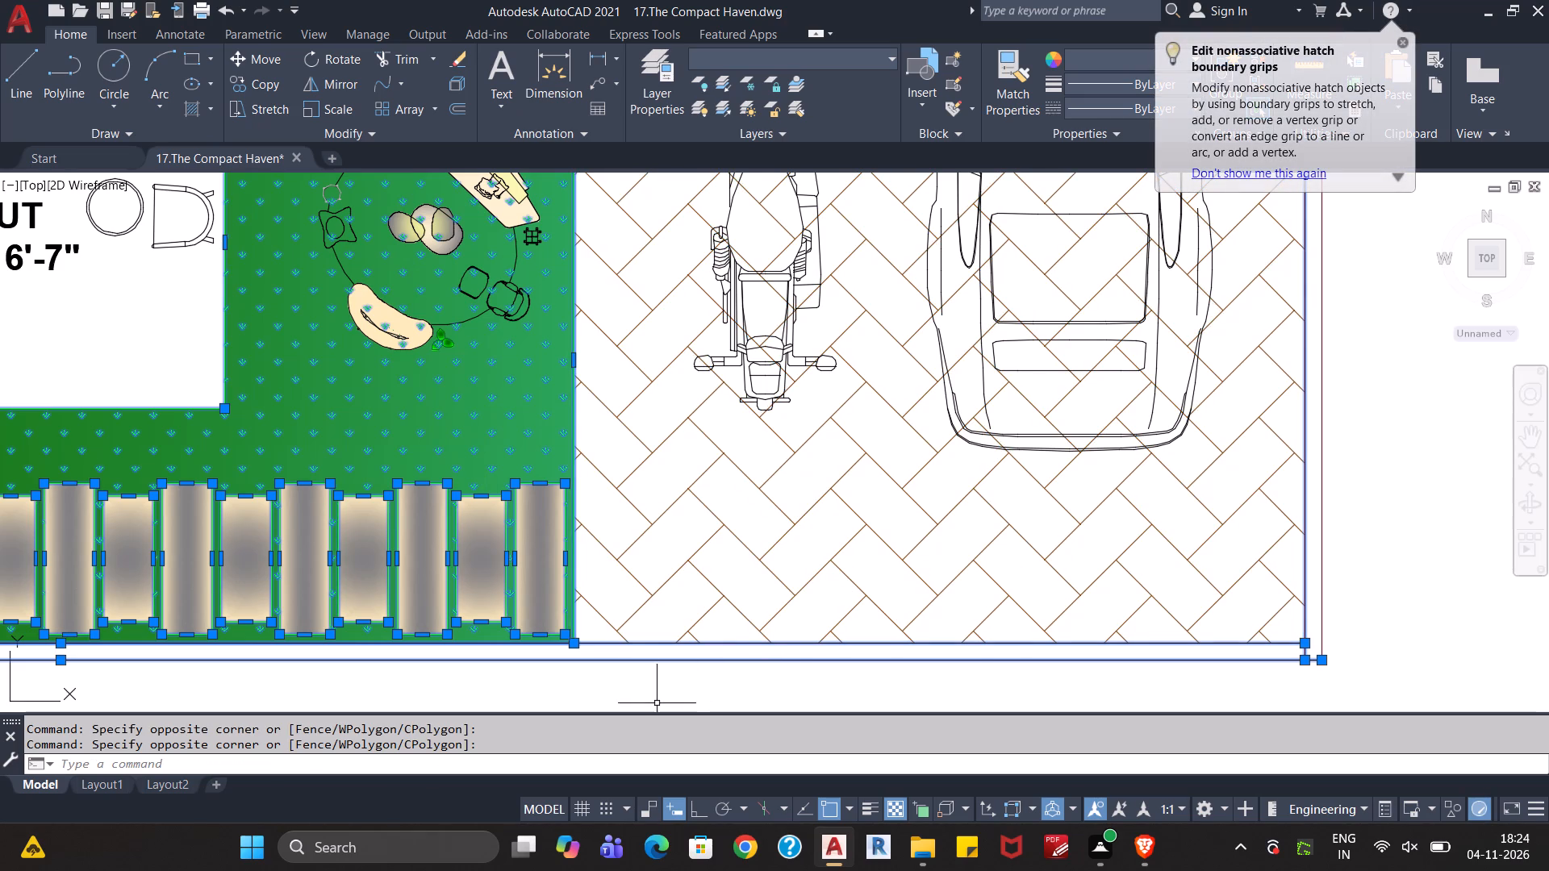
Remove the front garden hatch and its stepping-stone path from the selection.
{"action": "scroll", "coordinate": [620, 702], "scroll_direction": "down", "scroll_amount": 1}
{"action": "middle_click_drag", "start_coordinate": [543, 706], "coordinate": [712, 672]}
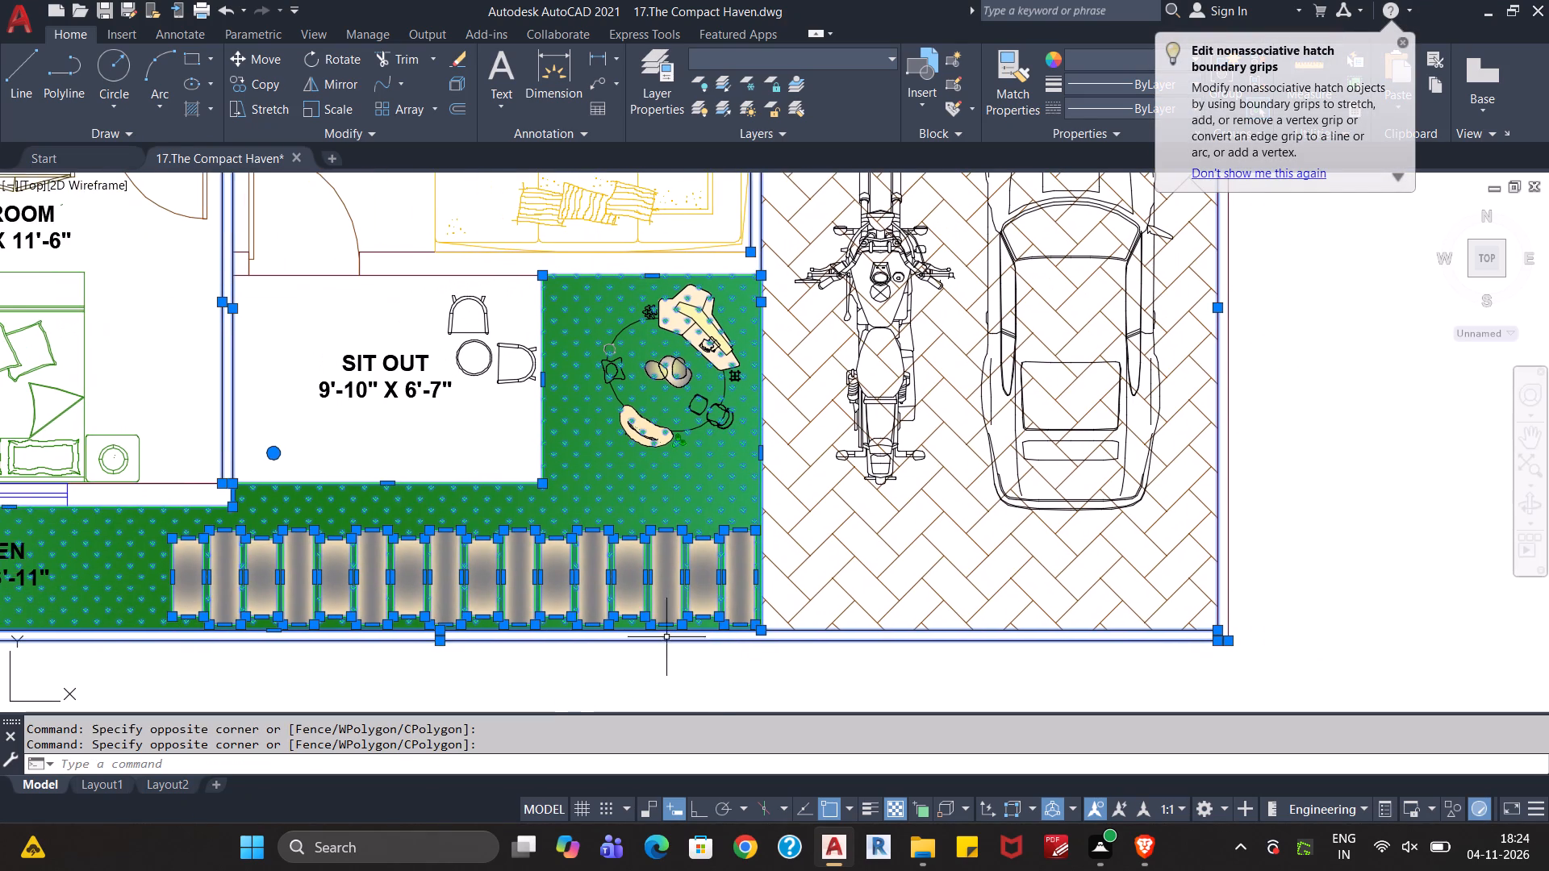
{"action": "left_click", "coordinate": [716, 508], "text": "shift"}
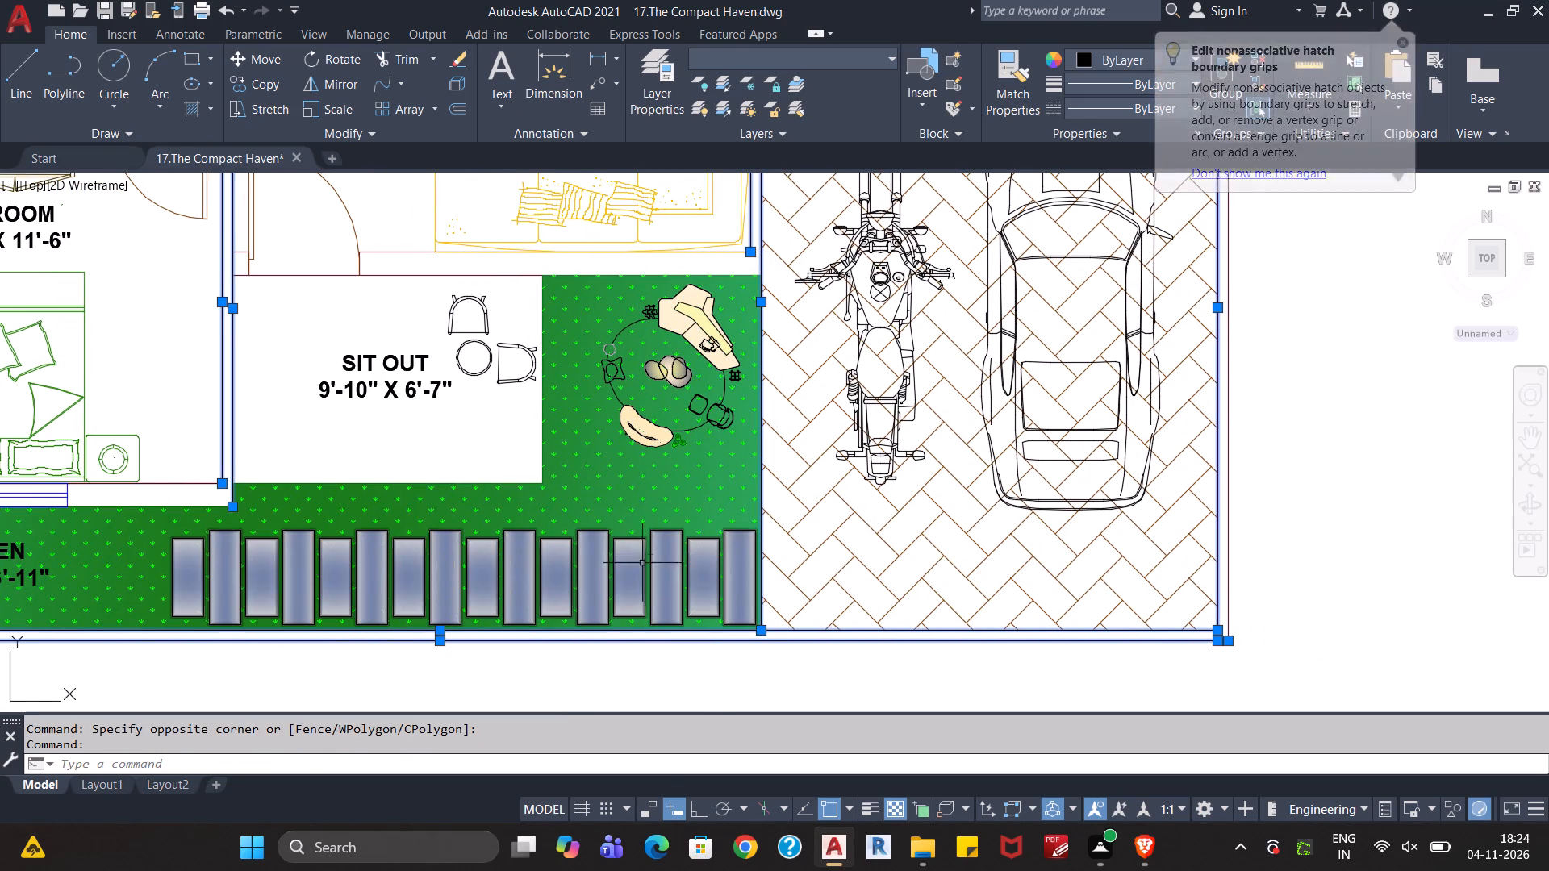
Add both long boundary wall lines beside the 3'-11" wide Side Out and the inner line closing its rear end.
{"action": "scroll", "coordinate": [486, 677], "scroll_direction": "down", "scroll_amount": 1}
{"action": "middle_click_drag", "start_coordinate": [447, 681], "coordinate": [634, 666]}
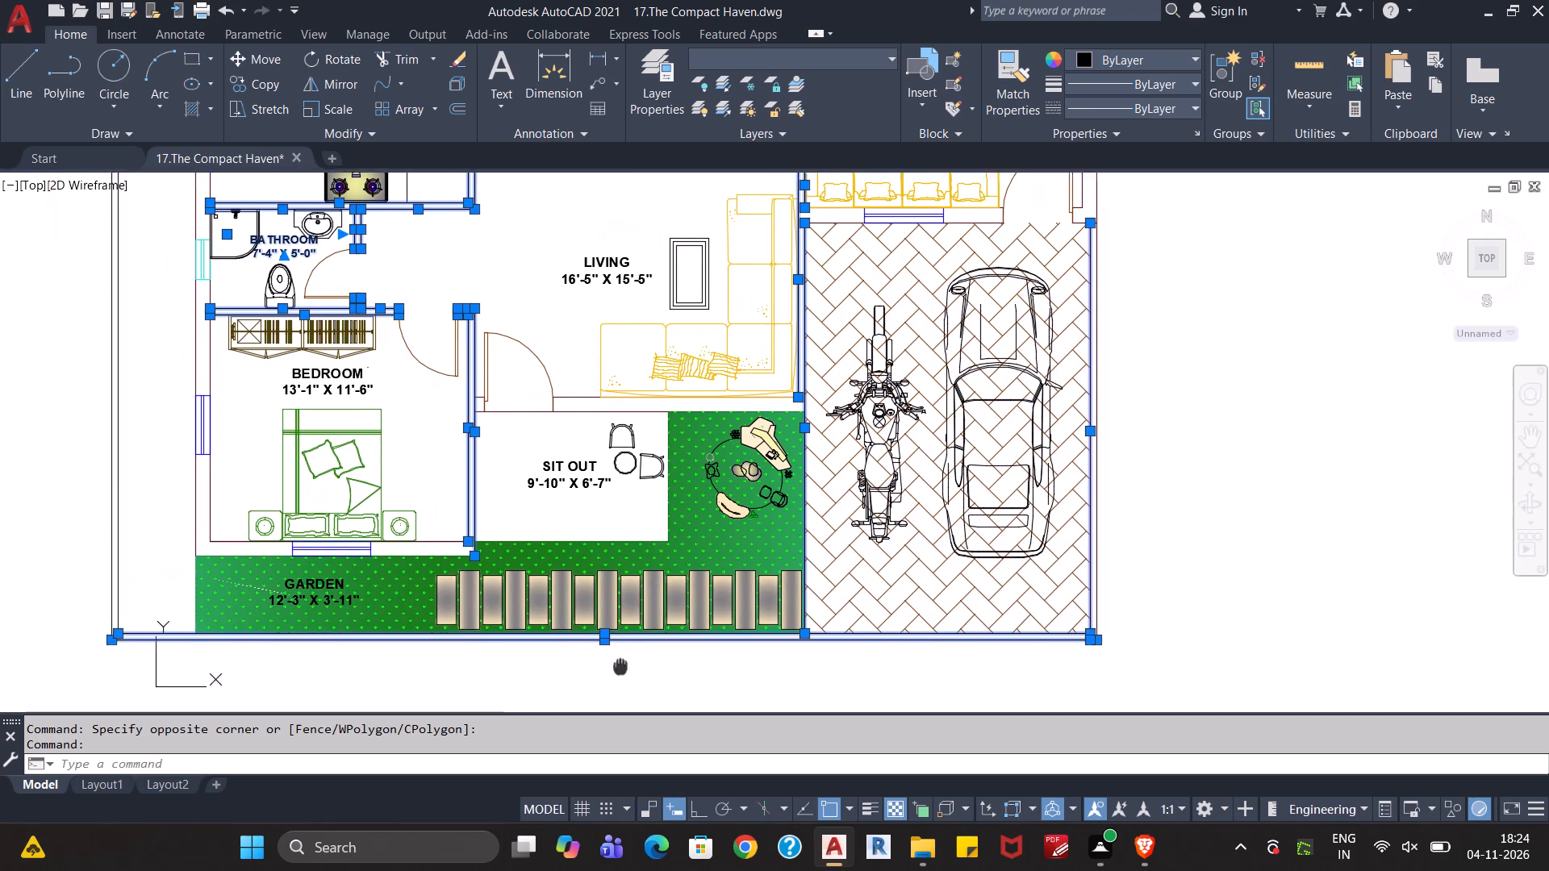
{"action": "middle_click_drag", "start_coordinate": [634, 666], "coordinate": [930, 651]}
{"action": "left_click", "coordinate": [490, 560]}
{"action": "left_click", "coordinate": [432, 575]}
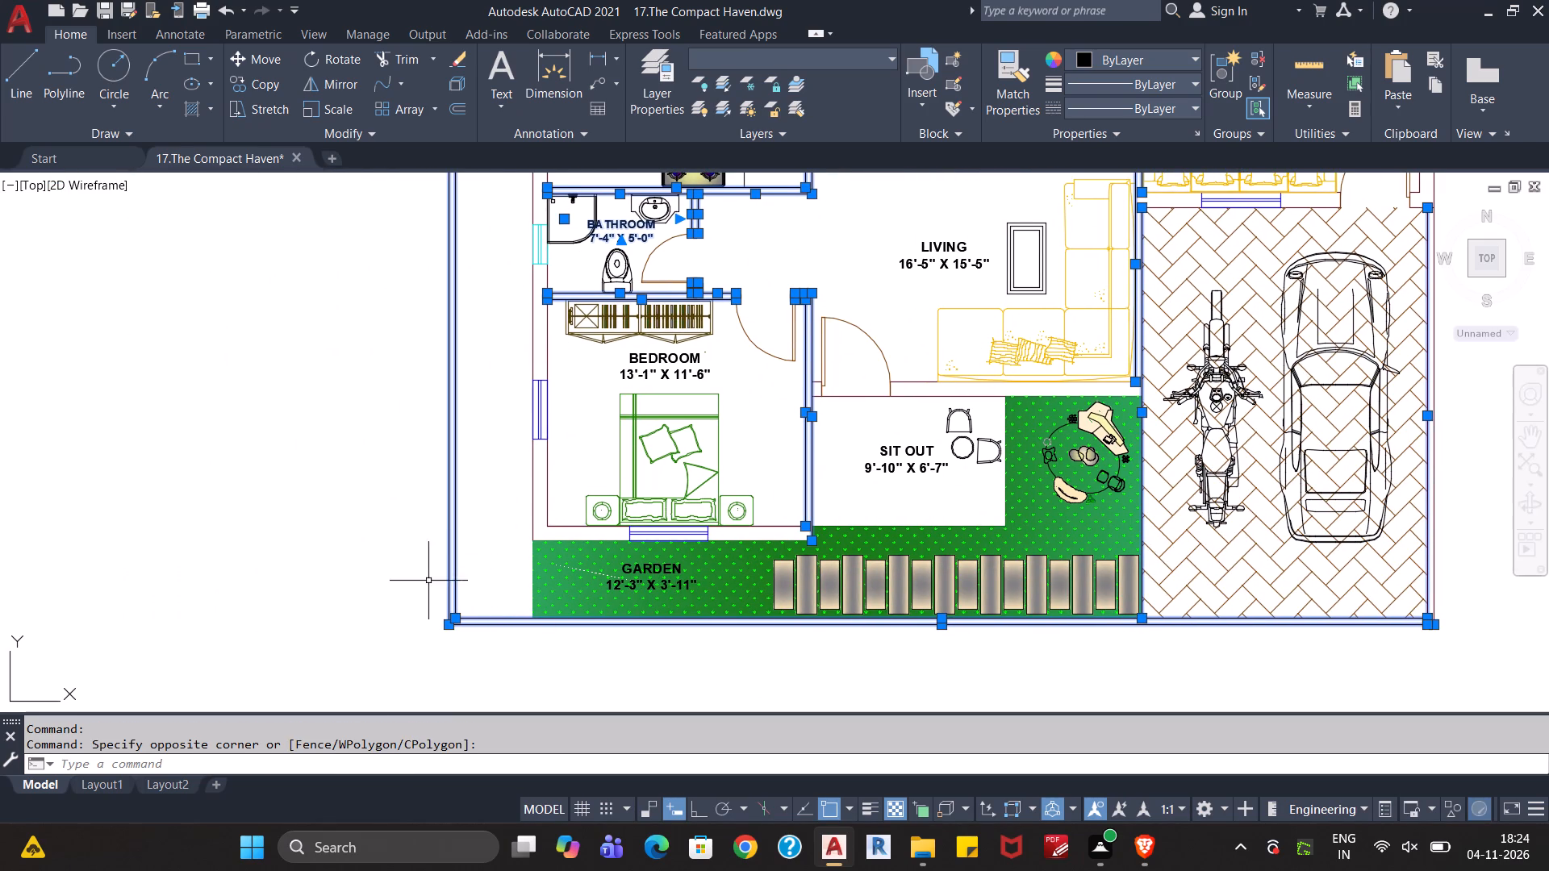
{"action": "middle_click_drag", "start_coordinate": [481, 469], "coordinate": [466, 531]}
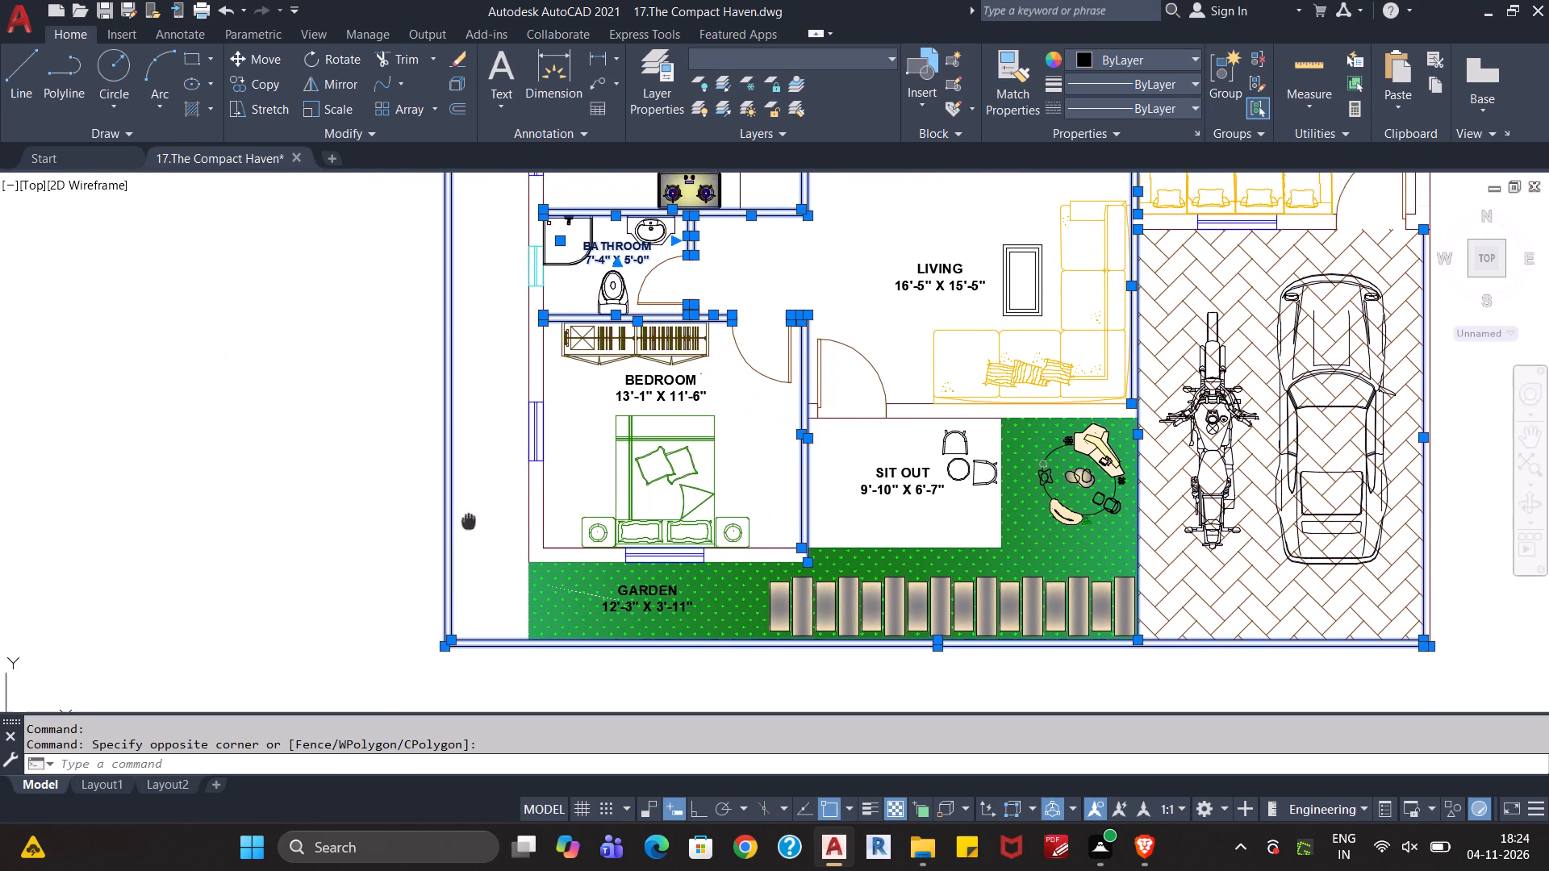
{"action": "middle_click_drag", "start_coordinate": [466, 531], "coordinate": [440, 631]}
{"action": "scroll", "coordinate": [432, 625], "scroll_direction": "down", "scroll_amount": 2}
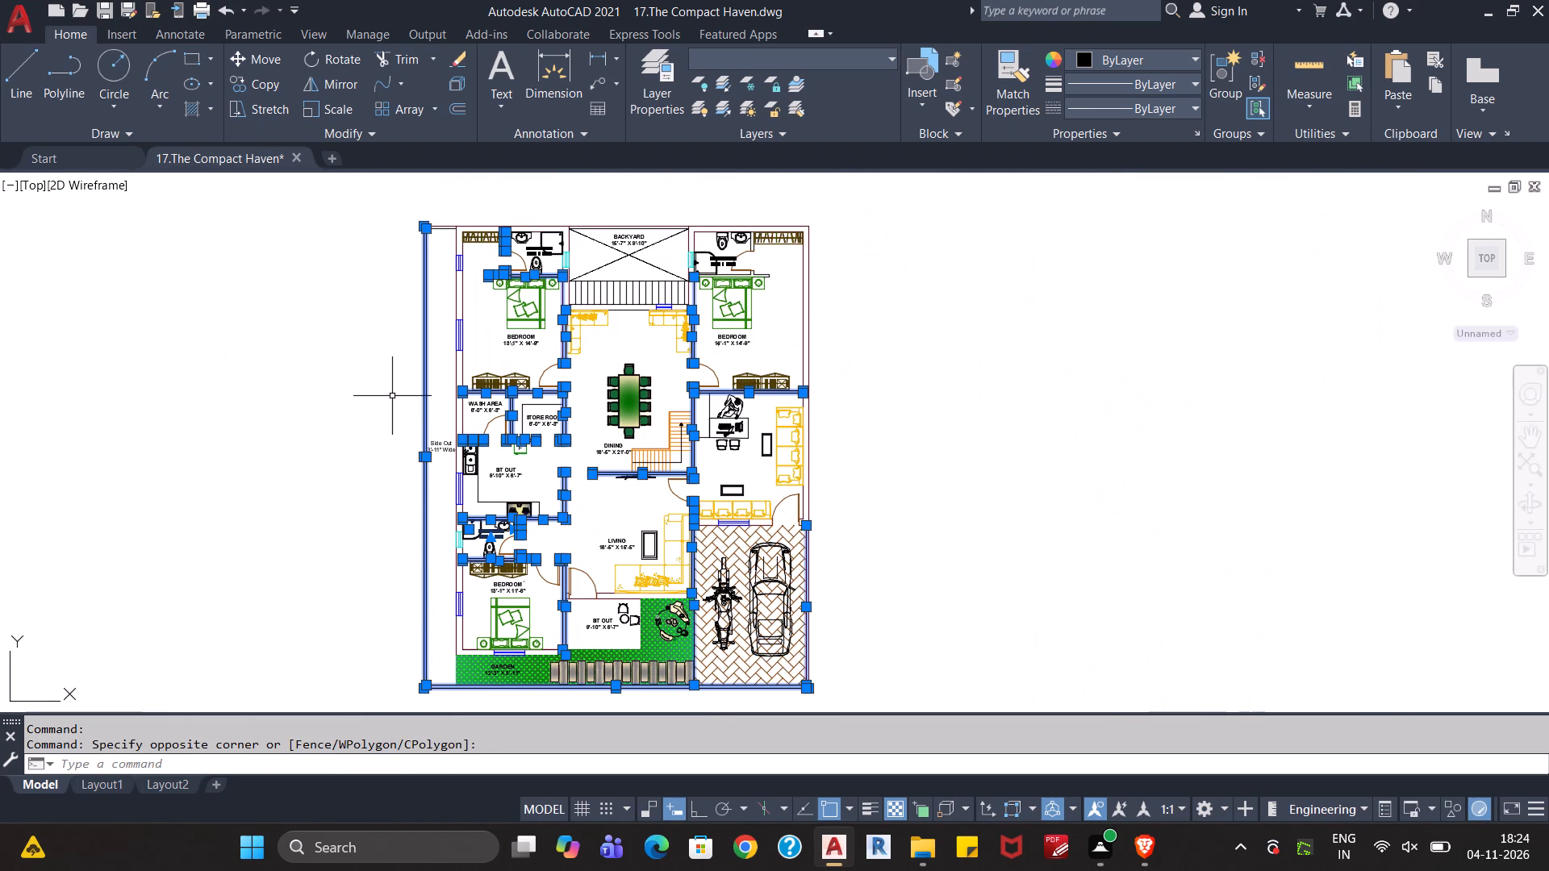
{"action": "middle_click_drag", "start_coordinate": [390, 375], "coordinate": [335, 605]}
{"action": "scroll", "coordinate": [373, 477], "scroll_direction": "up", "scroll_amount": 3}
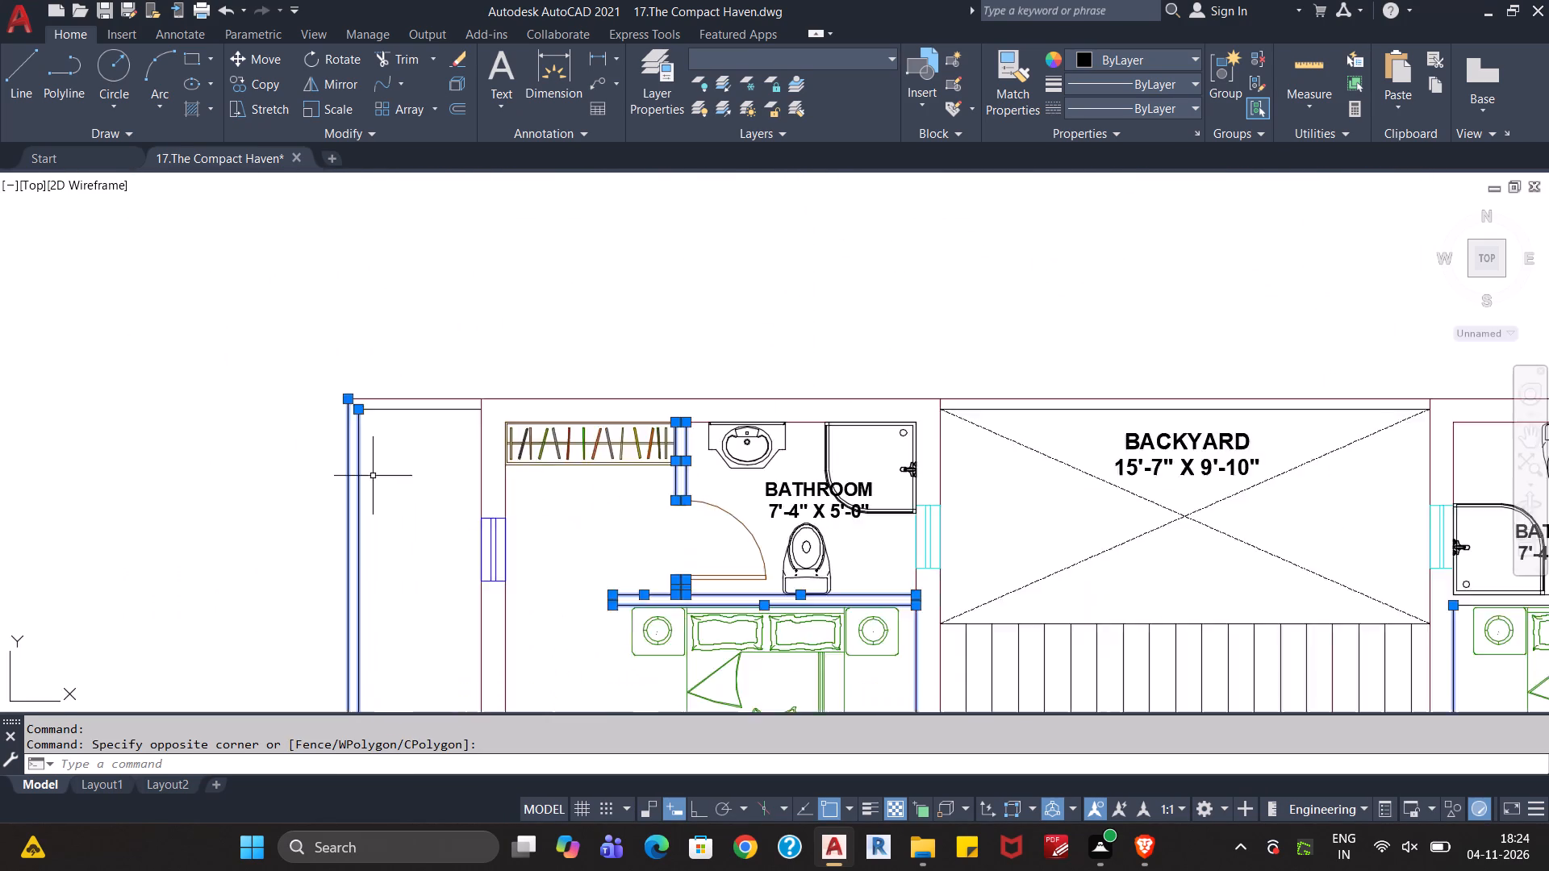
{"action": "left_click", "coordinate": [404, 431]}
{"action": "left_click", "coordinate": [401, 404]}
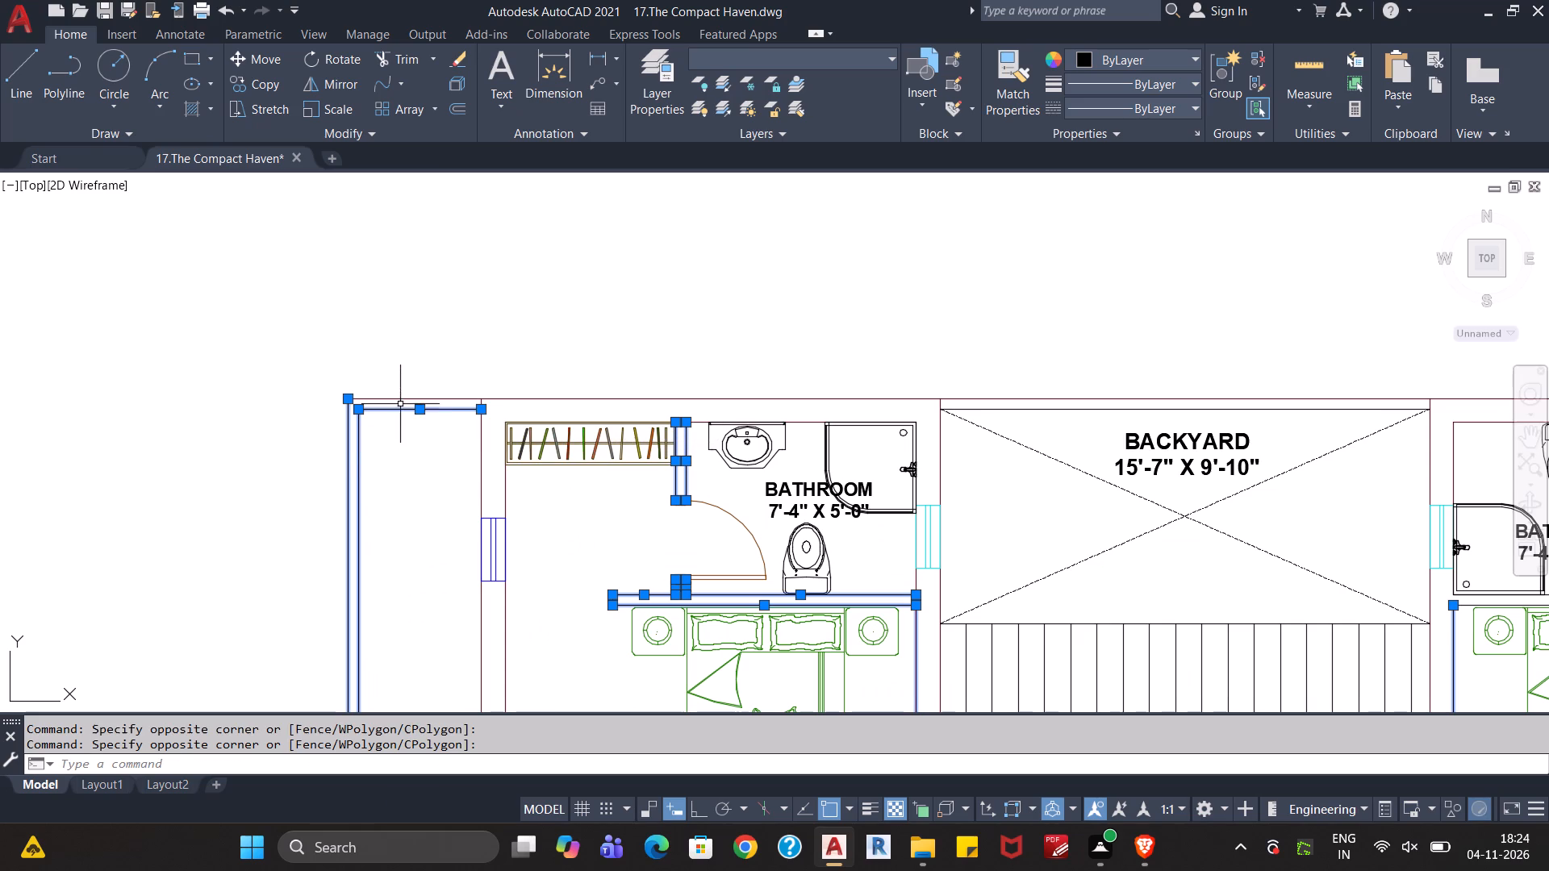
Add the 14'-1" X 14'-9" bedroom's bathroom wall lines and door-side wall stubs to the selection, excluding the bathroom door and bed.
{"action": "scroll", "coordinate": [390, 474], "scroll_direction": "down", "scroll_amount": 1}
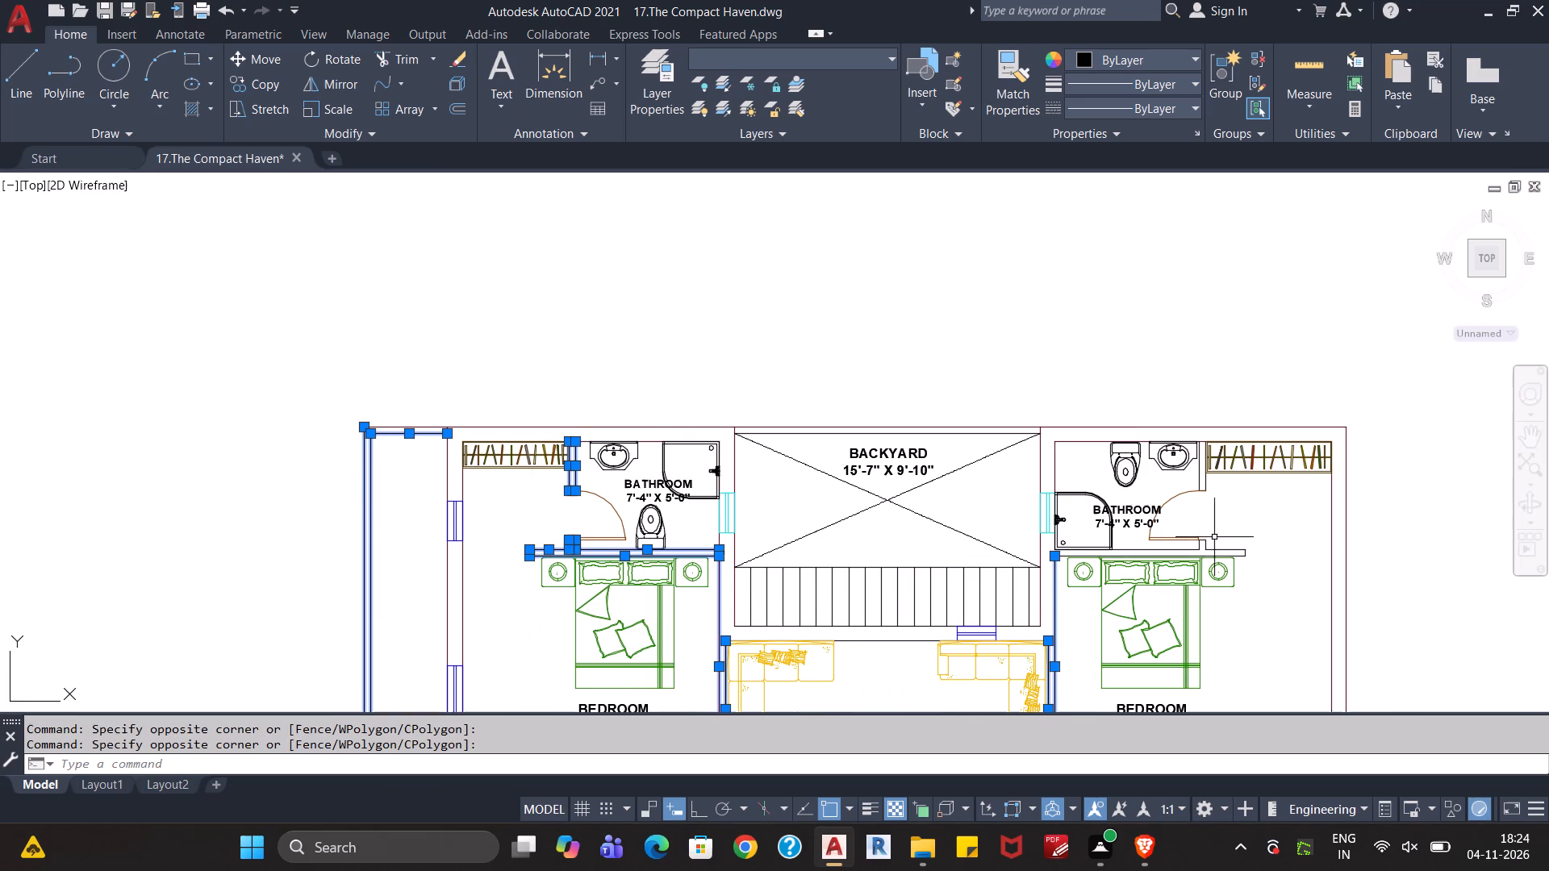
{"action": "scroll", "coordinate": [1215, 536], "scroll_direction": "up", "scroll_amount": 1}
{"action": "middle_click_drag", "start_coordinate": [1232, 496], "coordinate": [1206, 530]}
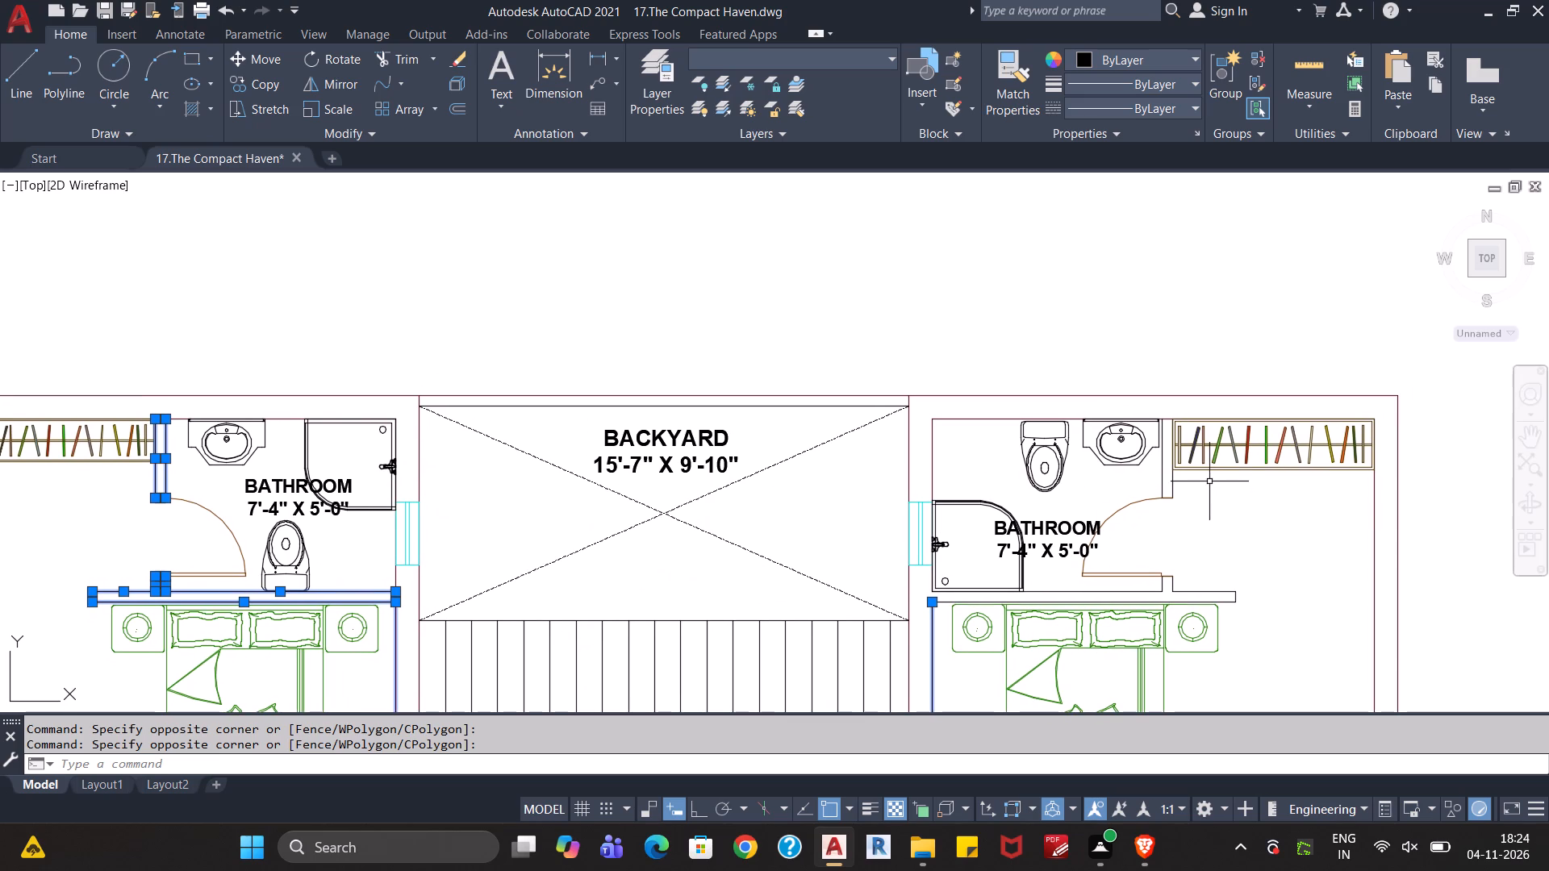
{"action": "left_click", "coordinate": [1203, 480]}
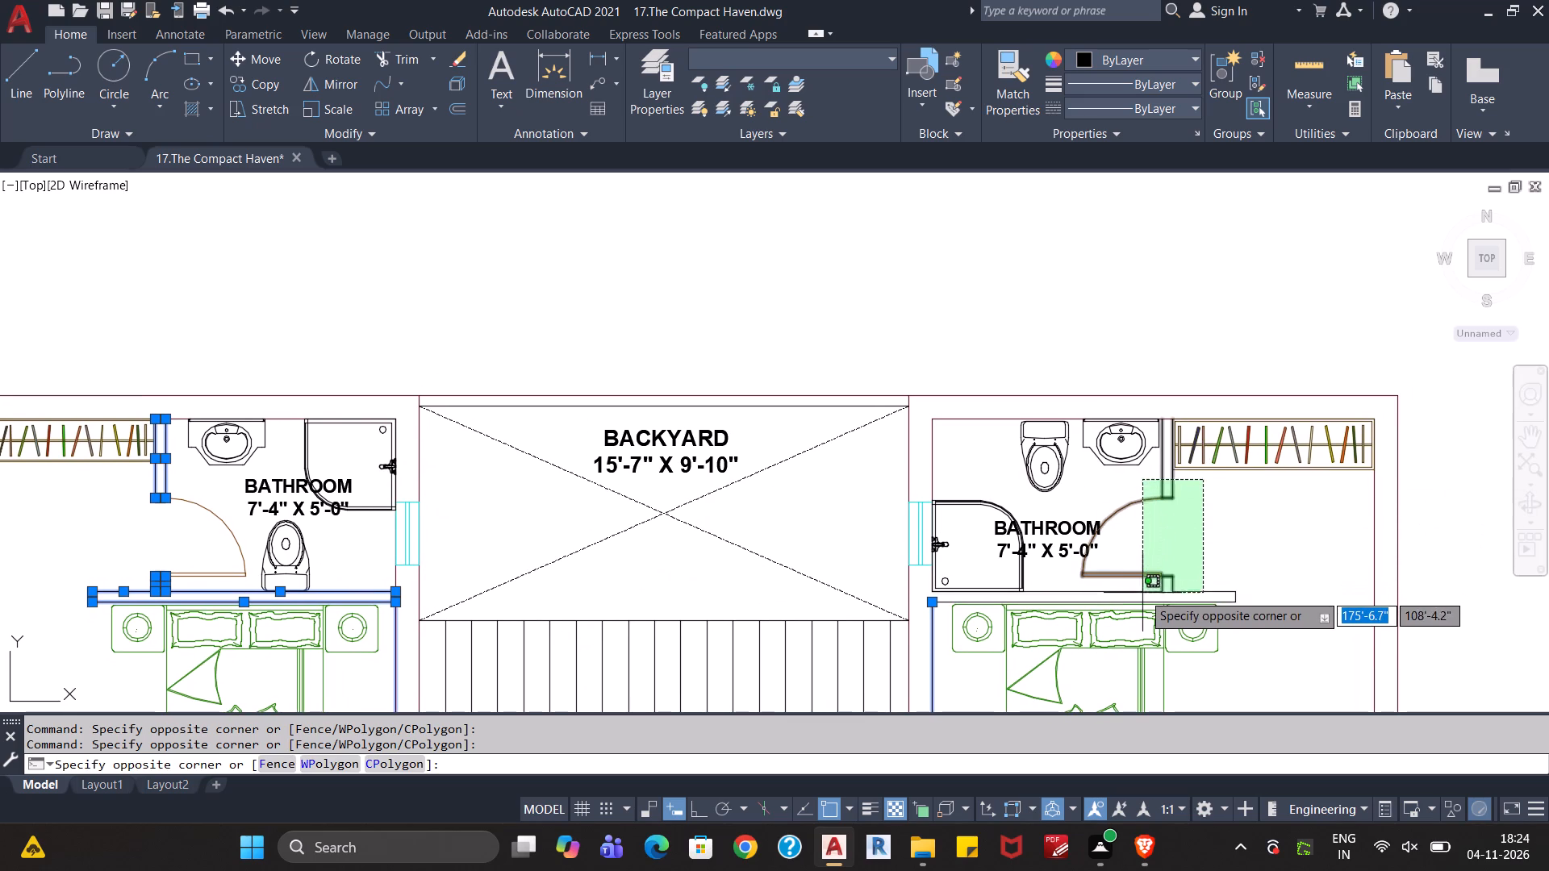
{"action": "left_click", "coordinate": [1142, 606]}
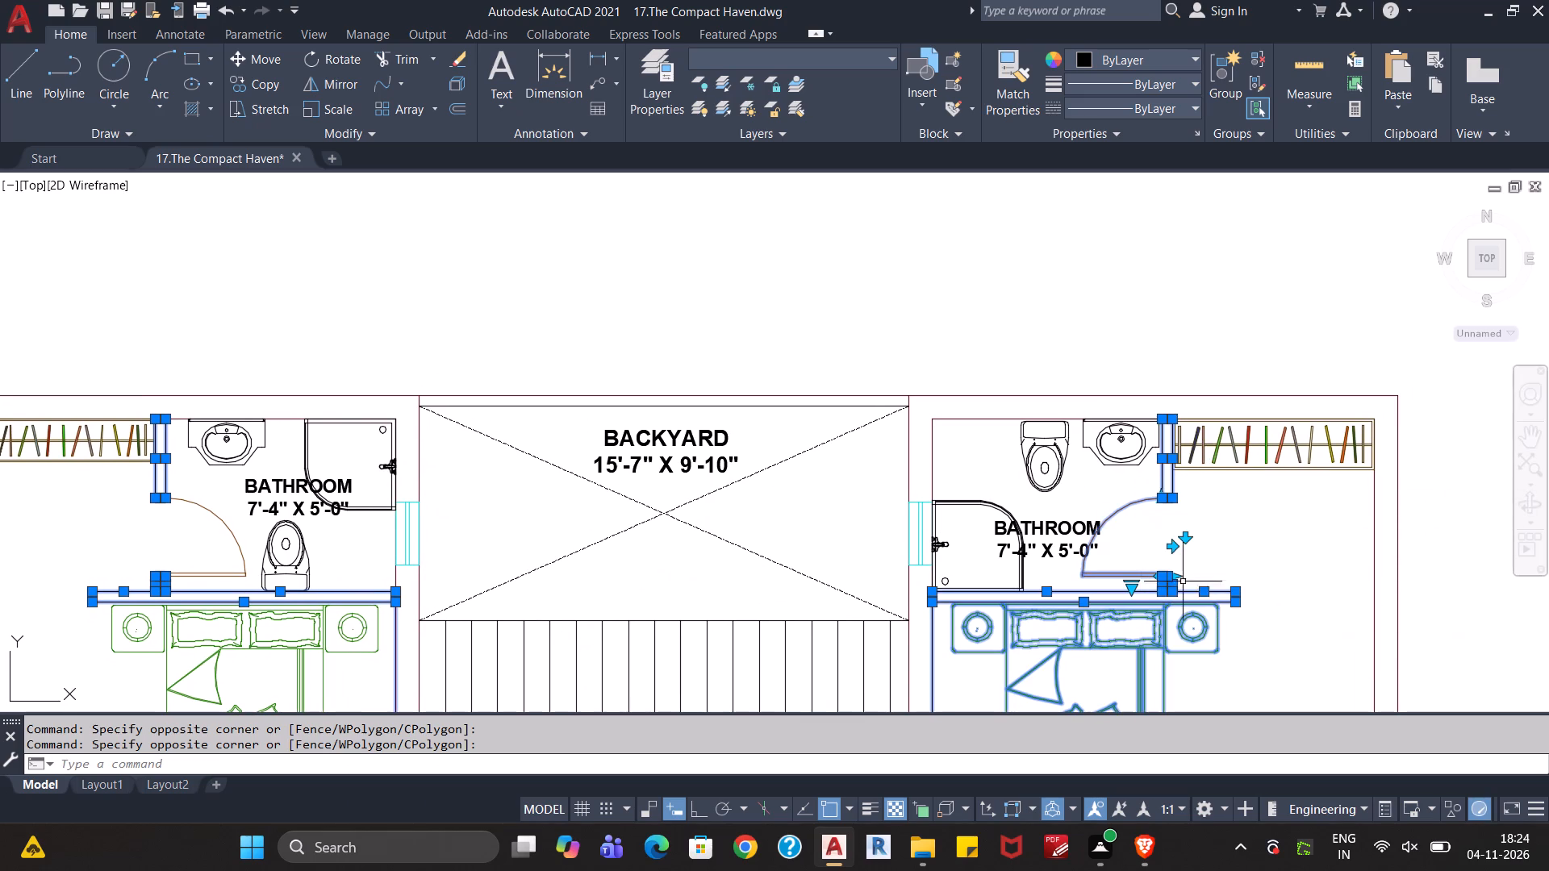
{"action": "left_click", "coordinate": [1138, 489], "text": "shift"}
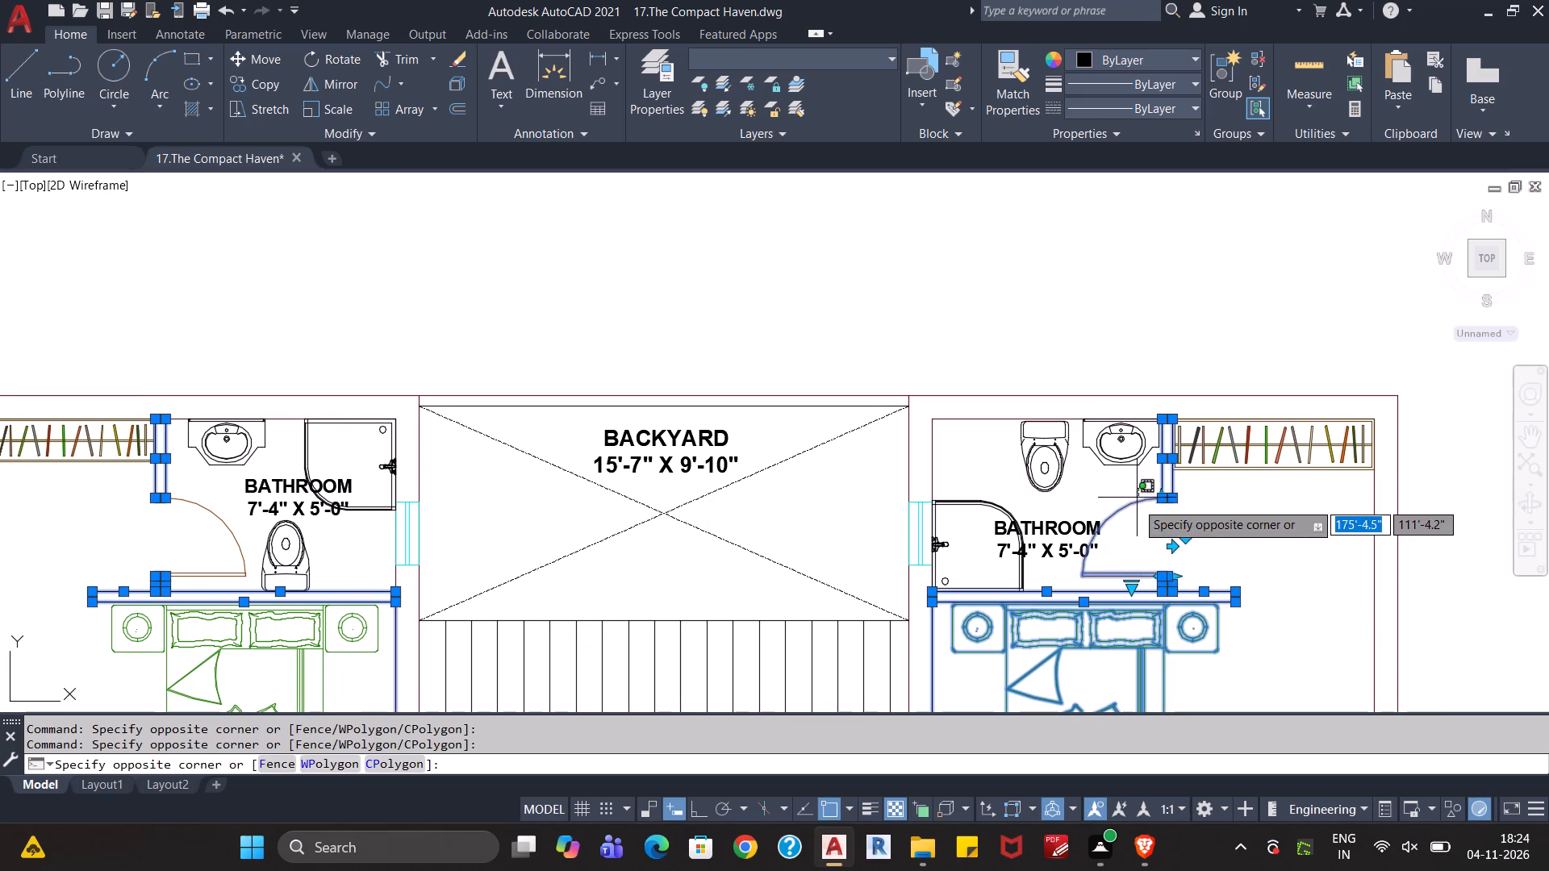
{"action": "left_click", "coordinate": [1130, 526], "text": "shift"}
{"action": "left_click", "coordinate": [1205, 664], "text": "shift"}
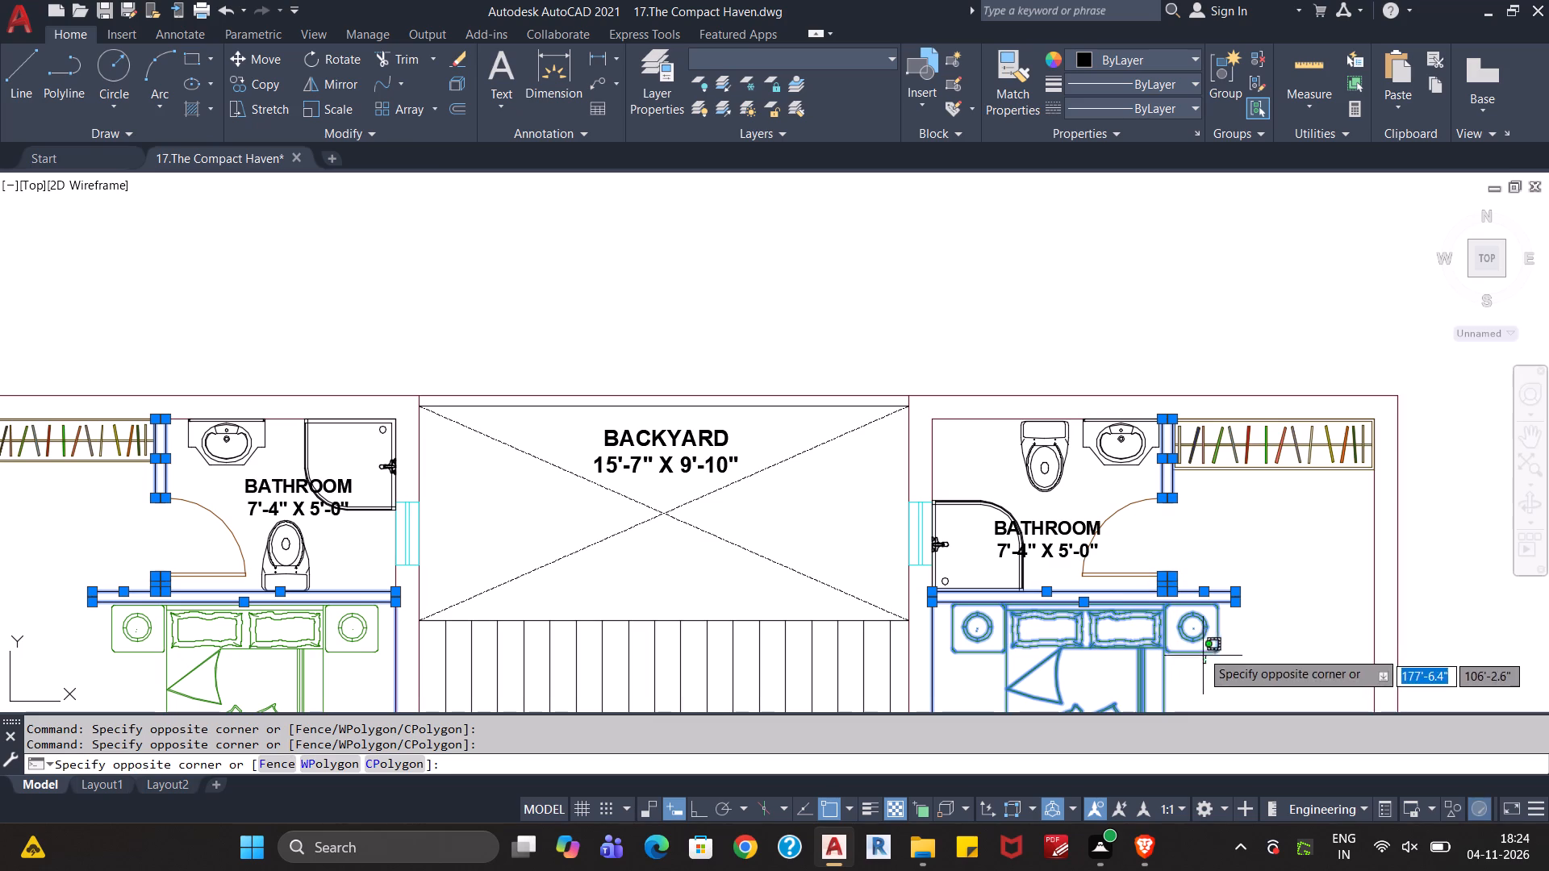
{"action": "left_click", "coordinate": [1196, 639], "text": "shift"}
{"action": "scroll", "coordinate": [1256, 583], "scroll_direction": "up", "scroll_amount": 3}
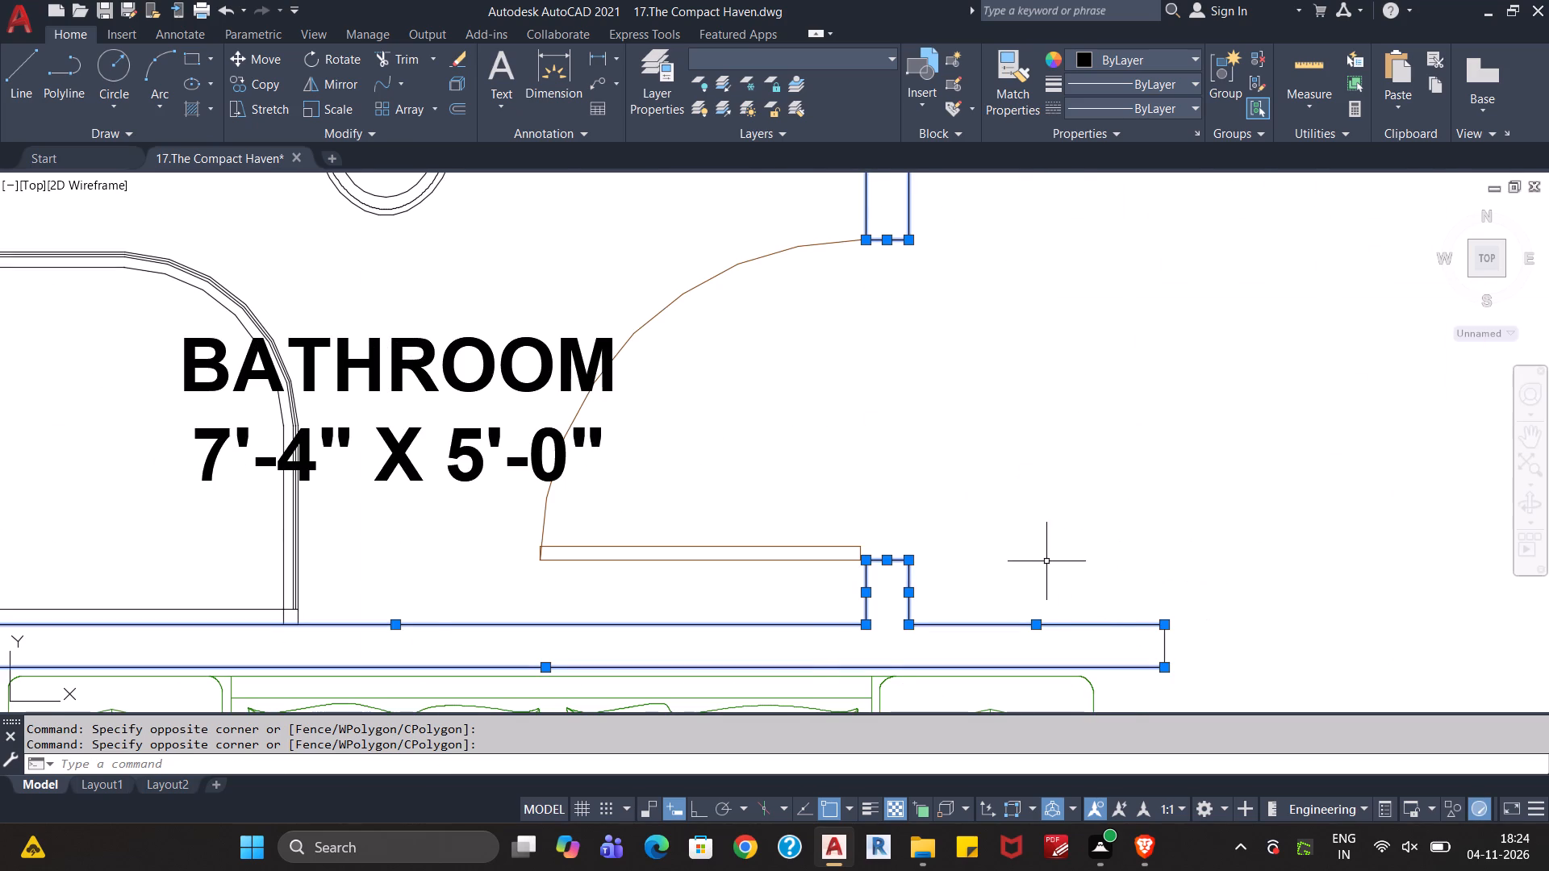
Look over the plan from the rear bathrooms to the front garden for wall lines still missing from the selection.
{"action": "scroll", "coordinate": [1041, 556], "scroll_direction": "down", "scroll_amount": 2}
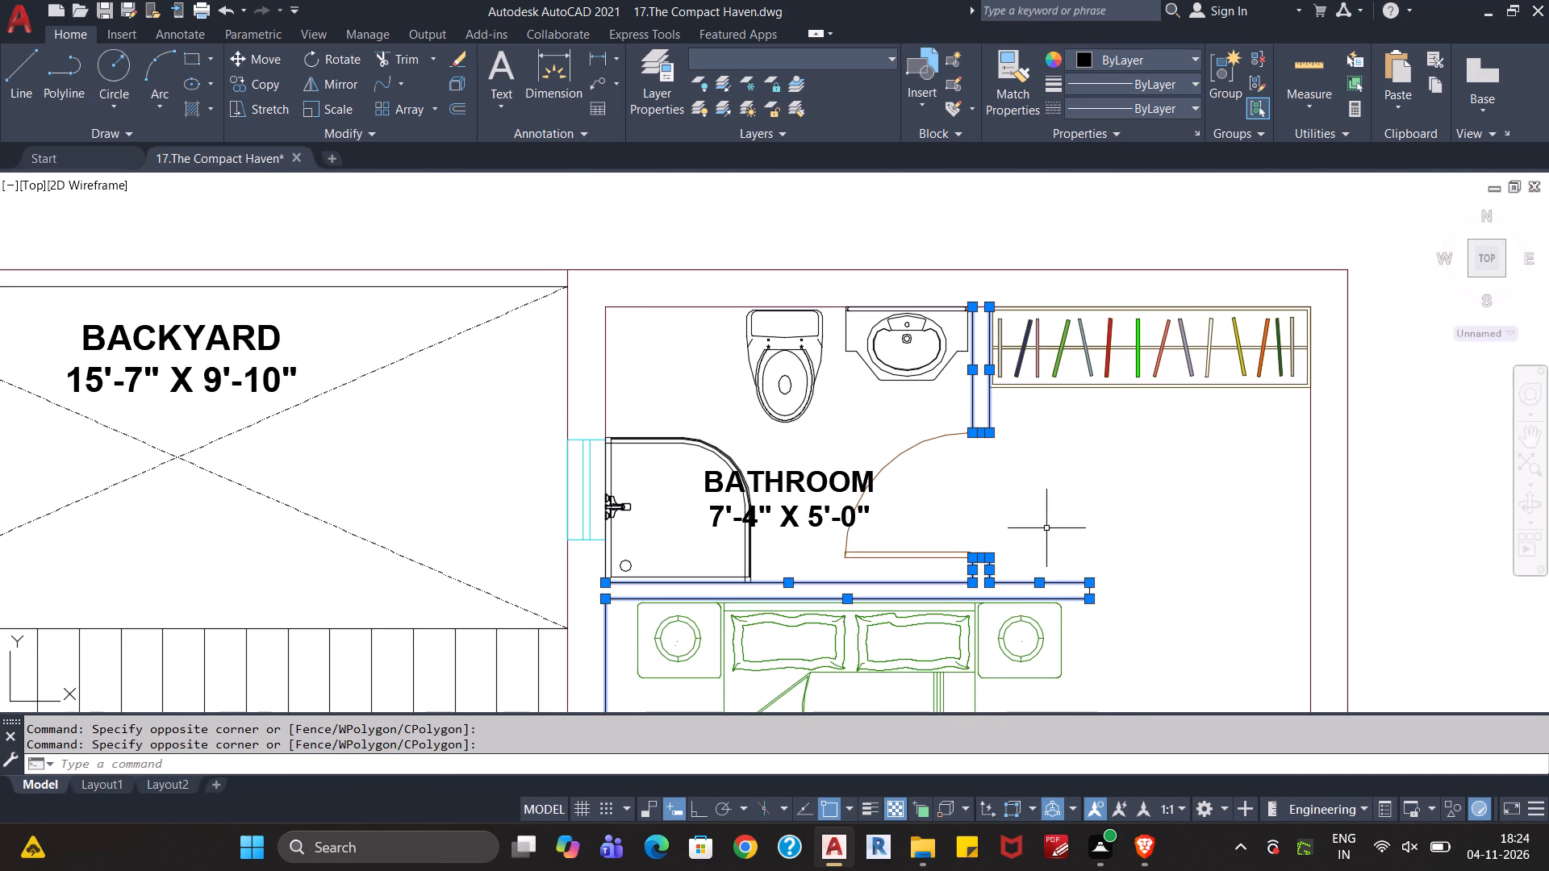
{"action": "scroll", "coordinate": [1046, 528], "scroll_direction": "down", "scroll_amount": 1}
{"action": "middle_click_drag", "start_coordinate": [1113, 640], "coordinate": [1159, 467]}
{"action": "scroll", "coordinate": [1159, 490], "scroll_direction": "down", "scroll_amount": 2}
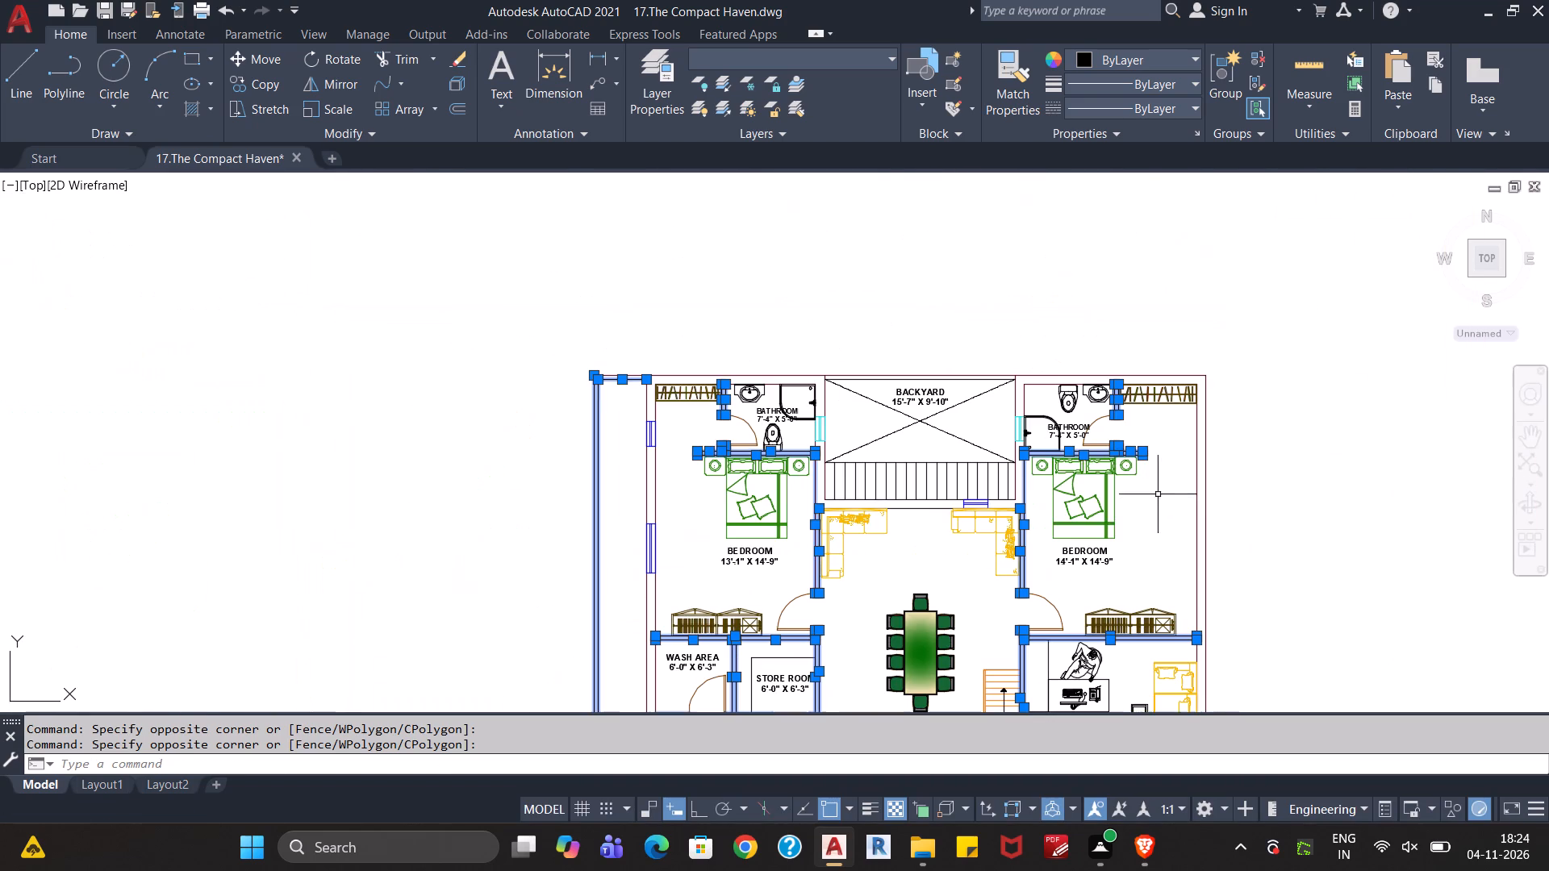
{"action": "middle_click_drag", "start_coordinate": [1144, 540], "coordinate": [1135, 385]}
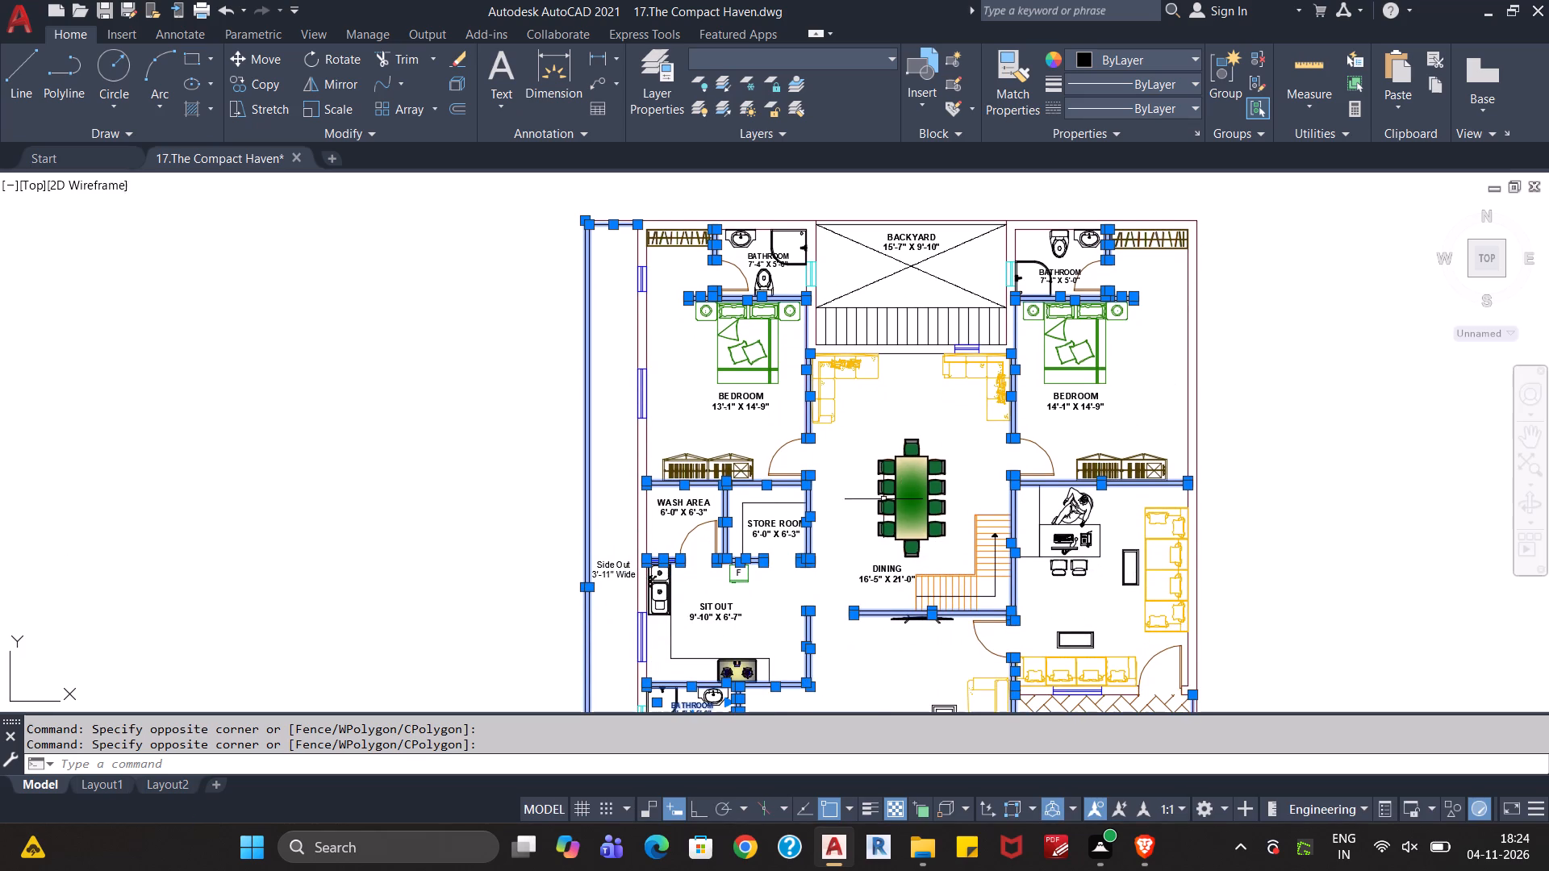
{"action": "middle_click_drag", "start_coordinate": [858, 519], "coordinate": [862, 379]}
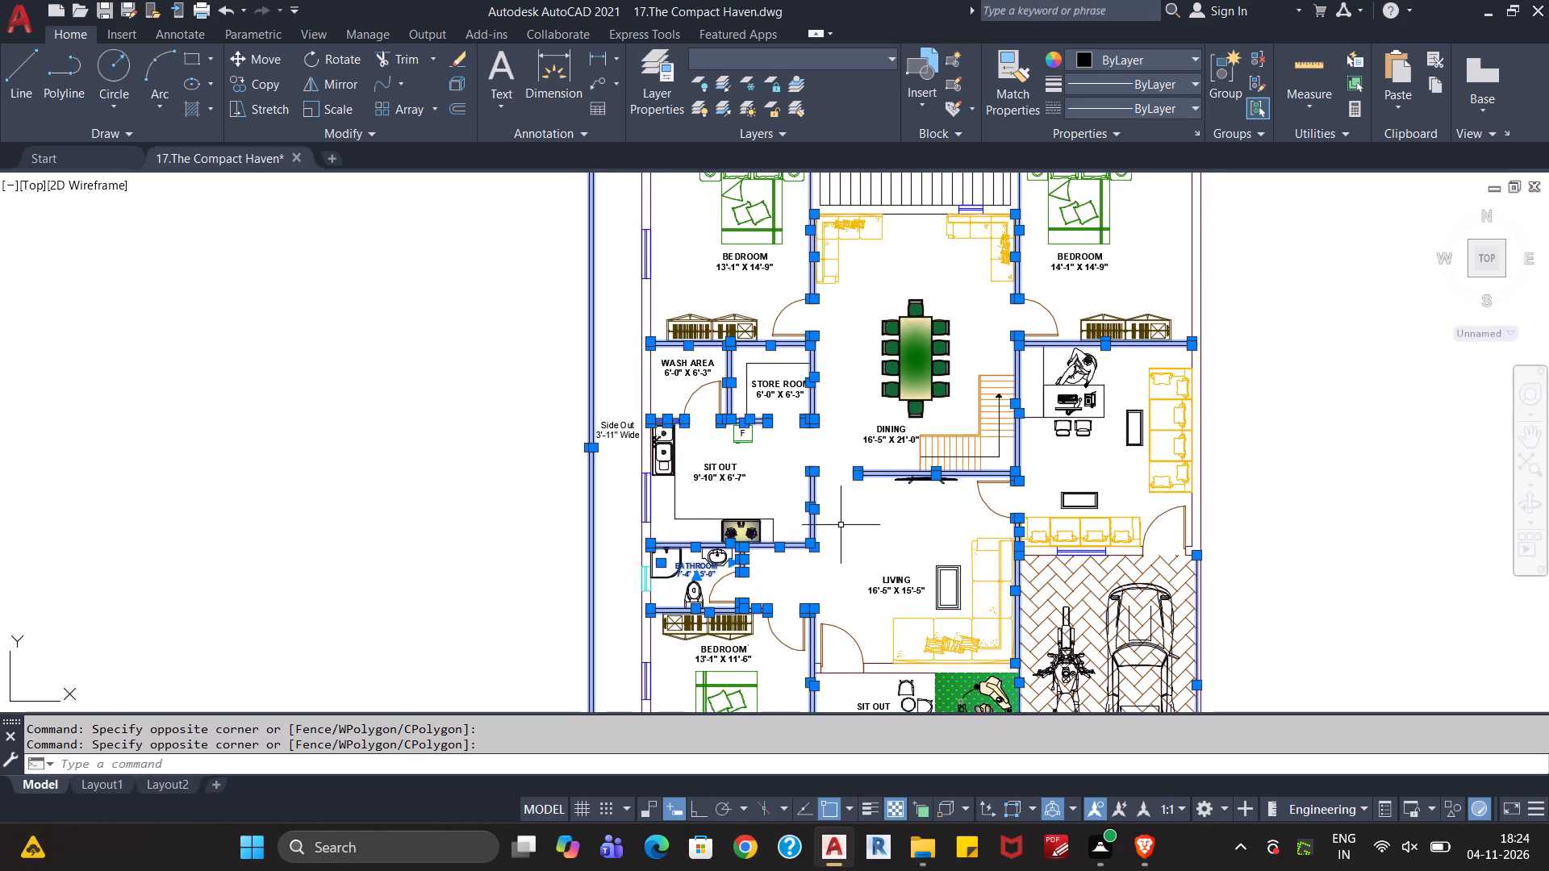
{"action": "scroll", "coordinate": [1125, 560], "scroll_direction": "up", "scroll_amount": 2}
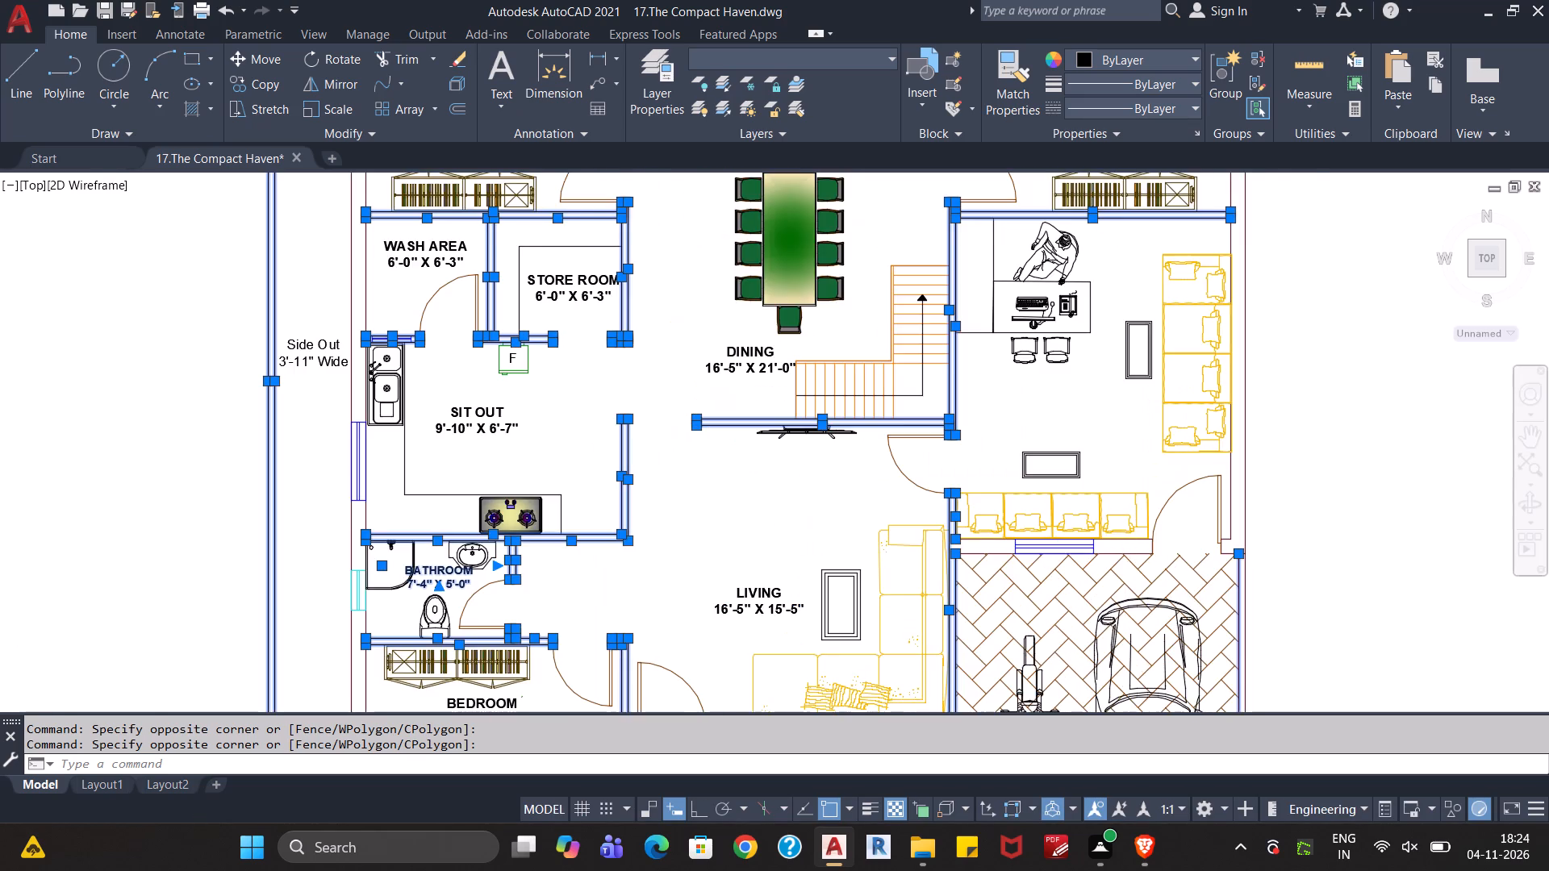
{"action": "scroll", "coordinate": [529, 513], "scroll_direction": "down", "scroll_amount": 2}
{"action": "middle_click_drag", "start_coordinate": [524, 522], "coordinate": [536, 504]}
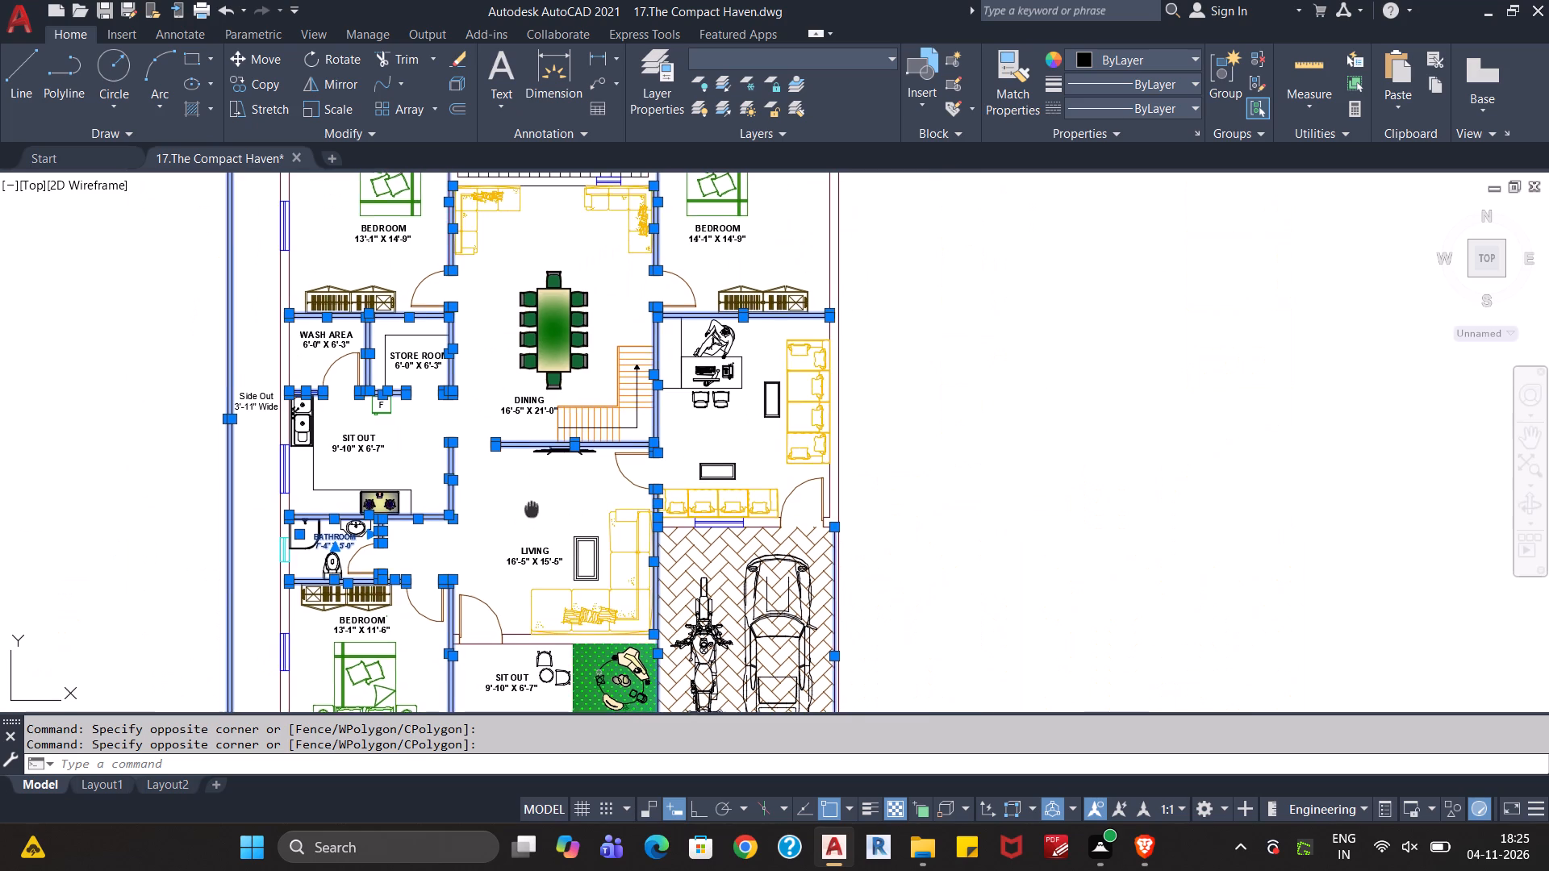
{"action": "middle_click_drag", "start_coordinate": [536, 504], "coordinate": [661, 385]}
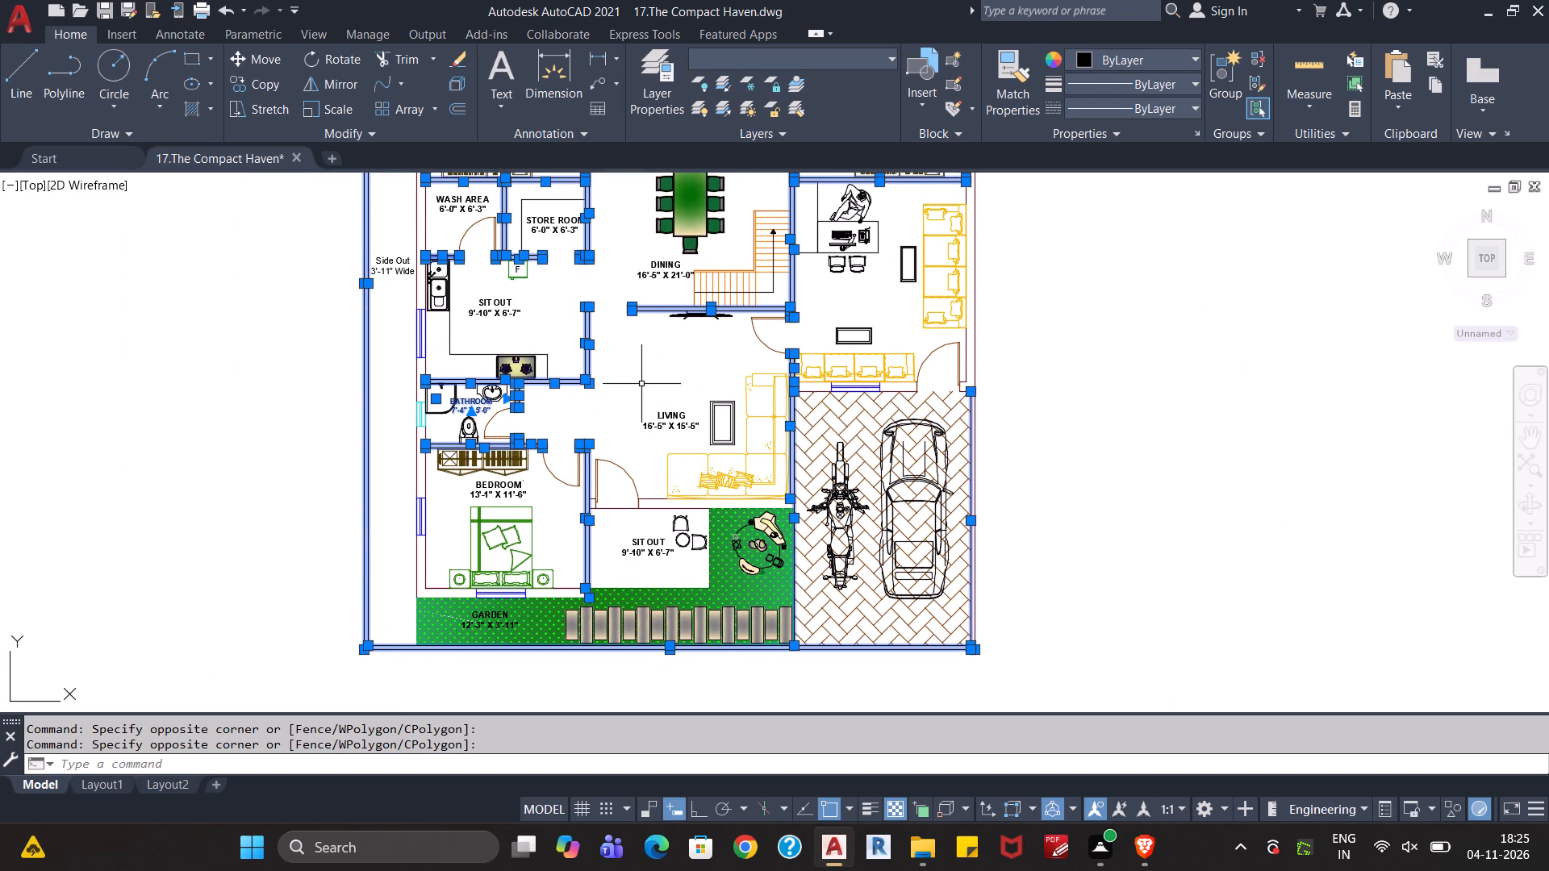
{"action": "middle_click_drag", "start_coordinate": [641, 379], "coordinate": [619, 476]}
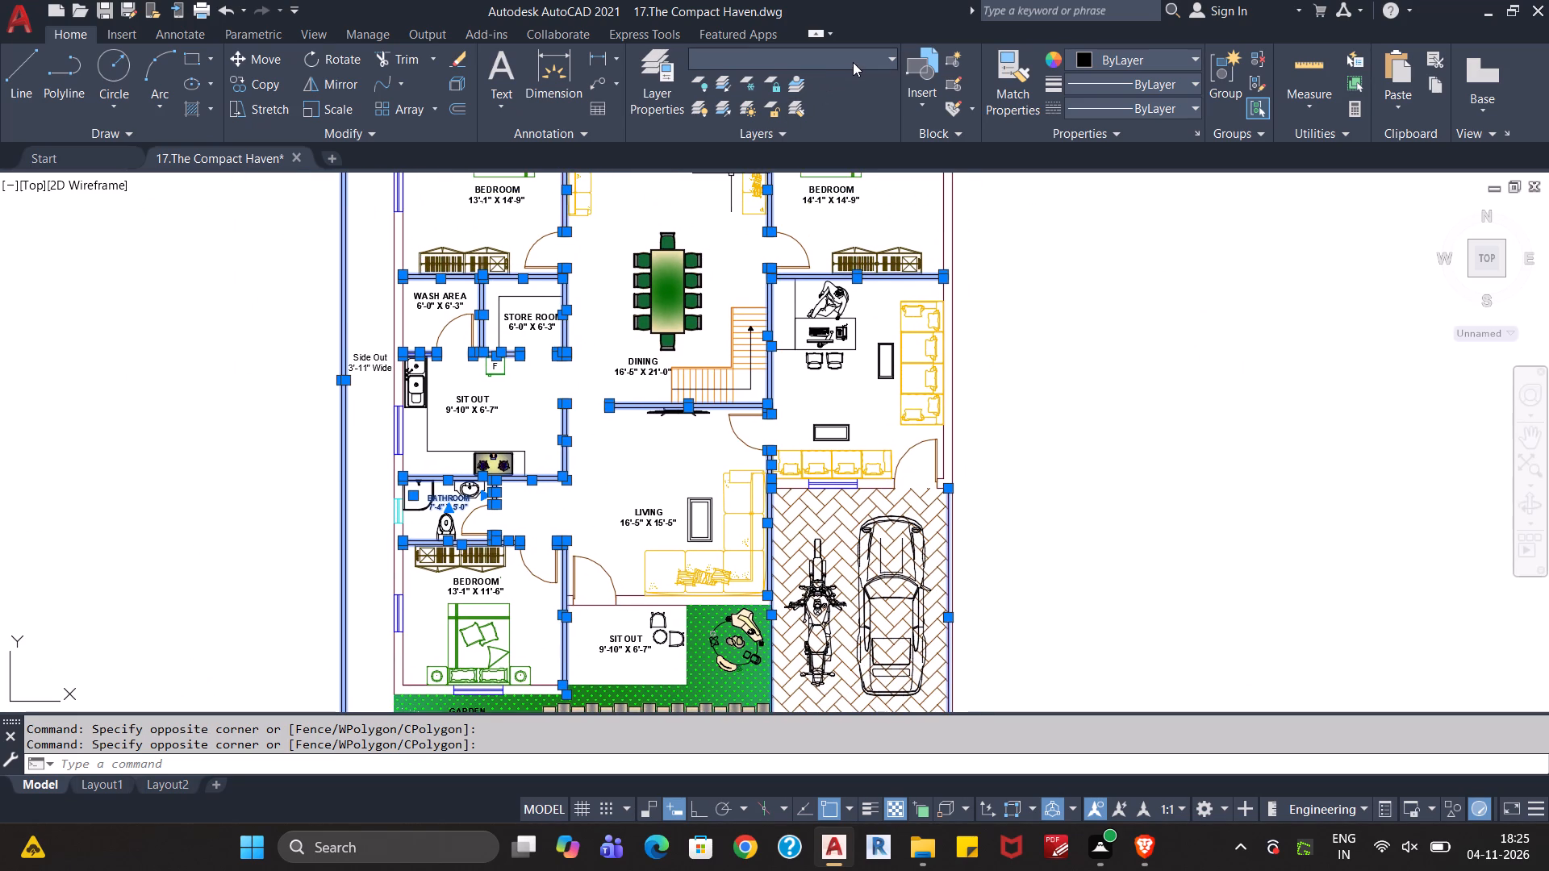
Assign the selected wall lines to the Inner Walls layer and clear the selection.
{"action": "left_click", "coordinate": [853, 62]}
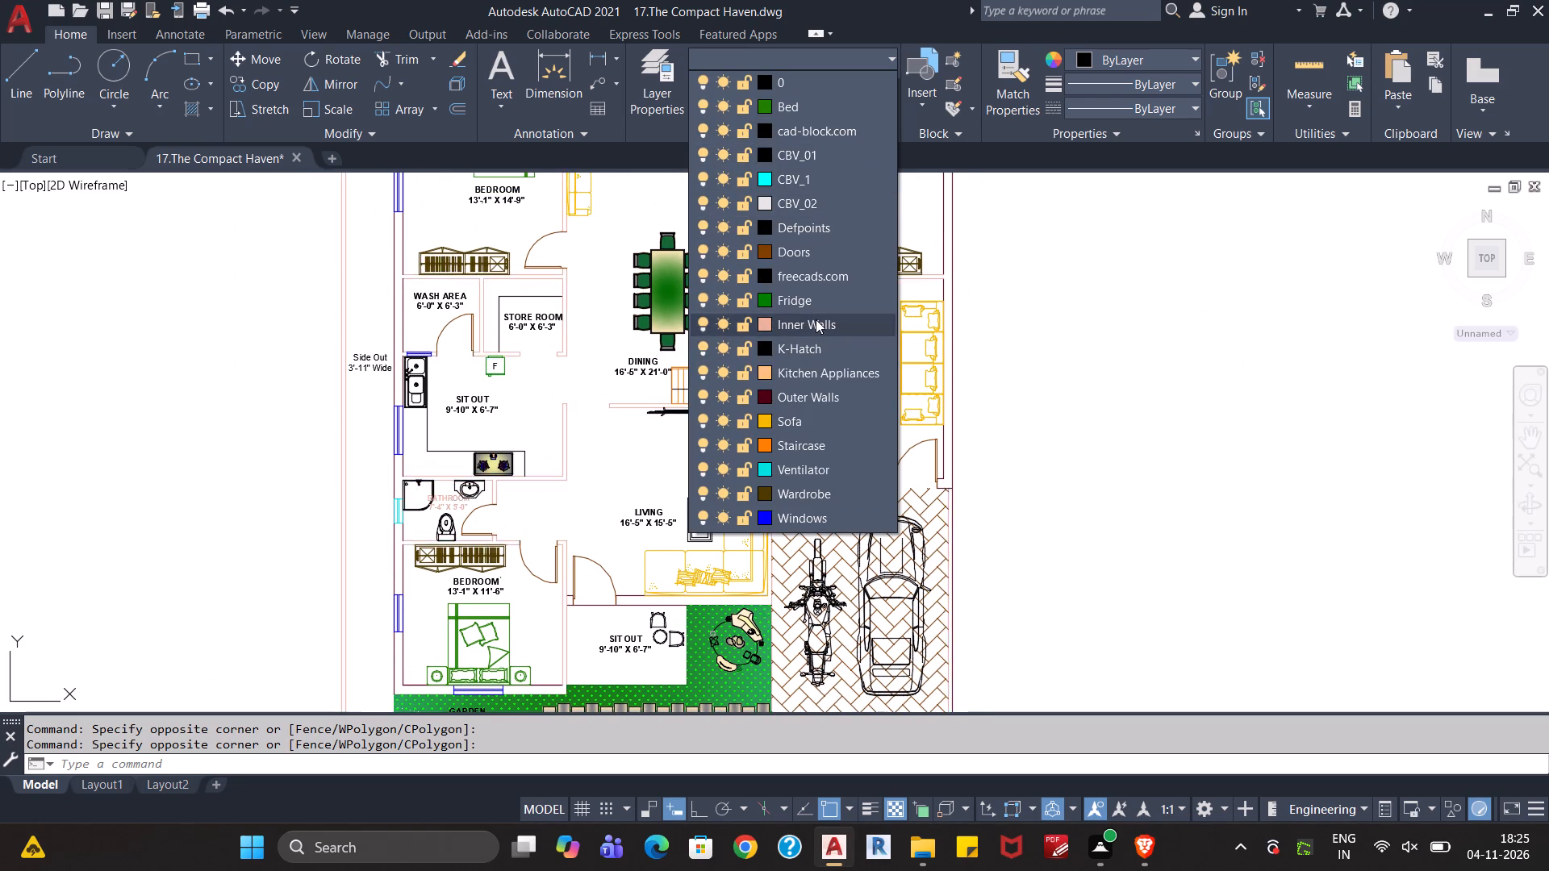
{"action": "left_click", "coordinate": [816, 319]}
{"action": "key", "text": "Escape"}
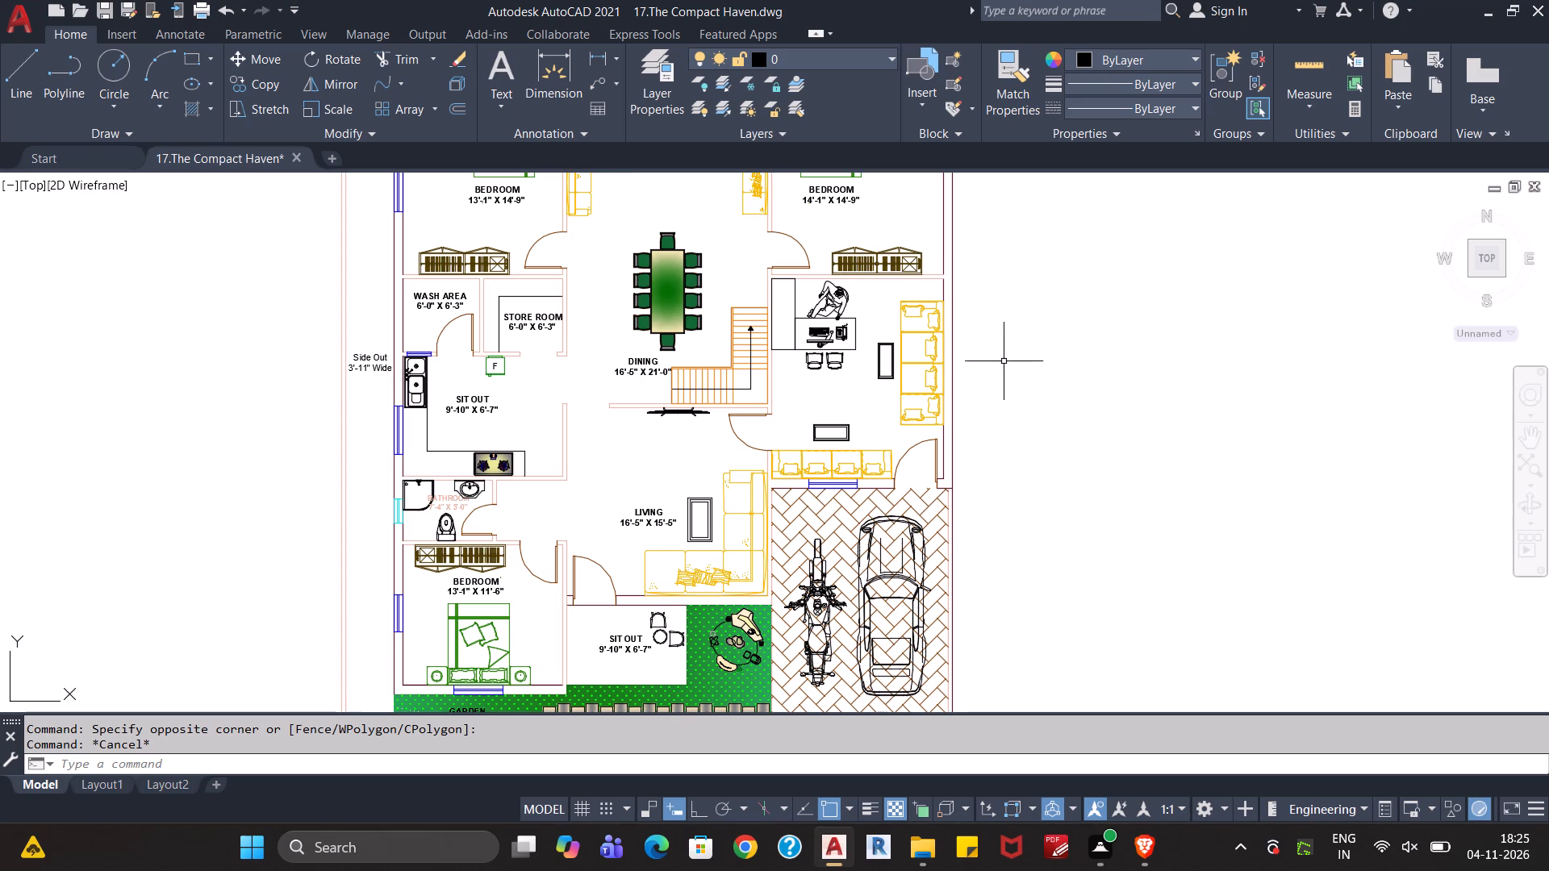
Change the Inner Walls layer colour to DIC 469 from the DIC COLOR GUIDE(R) colour book.
{"action": "left_click", "coordinate": [870, 65]}
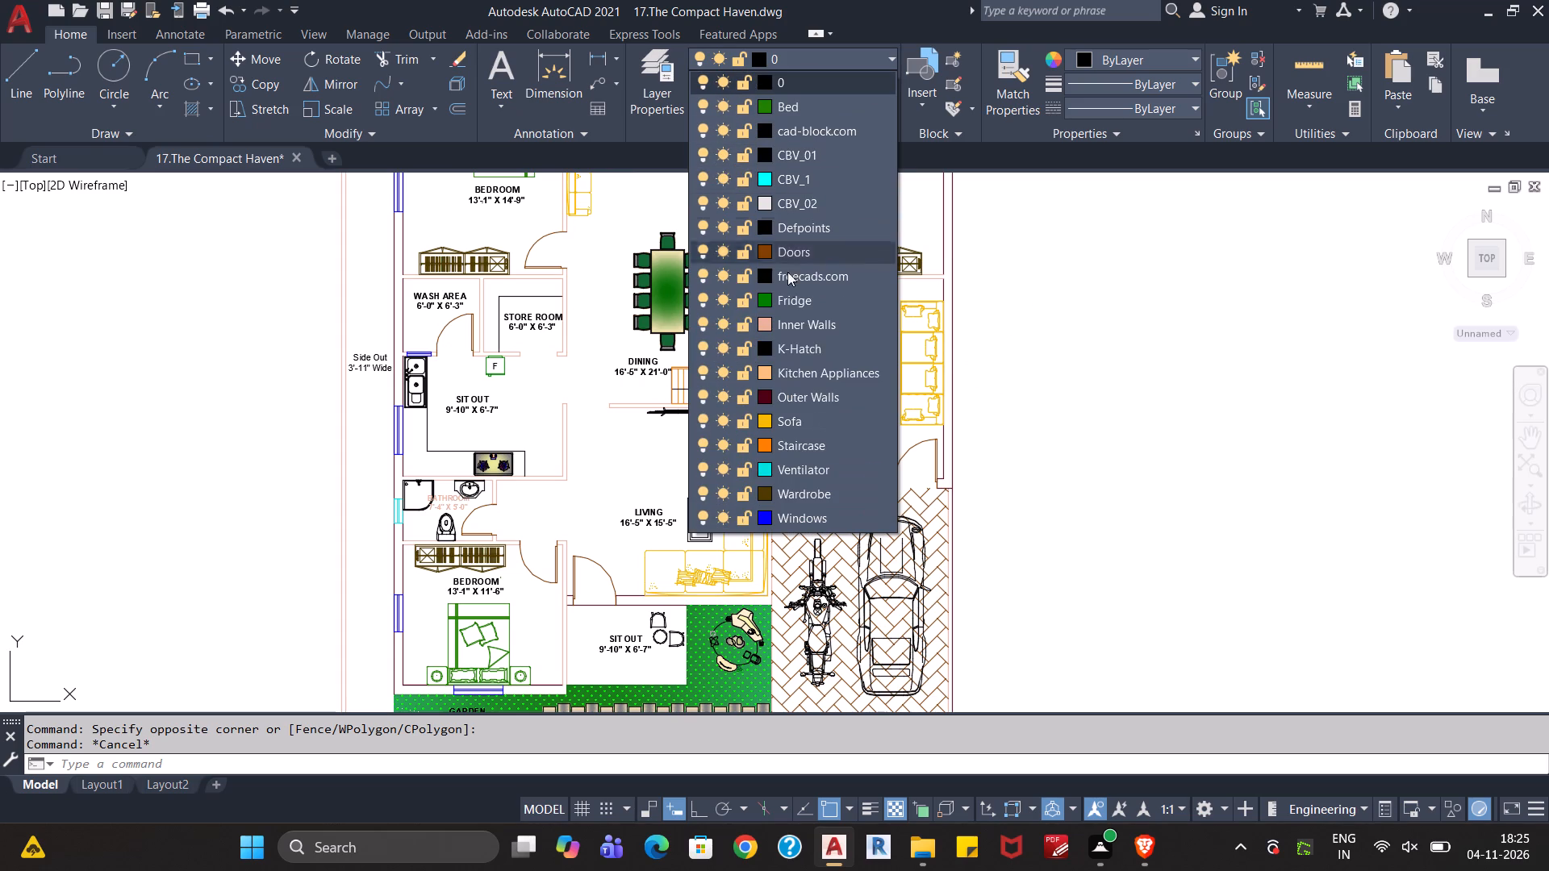
{"action": "left_click", "coordinate": [767, 326]}
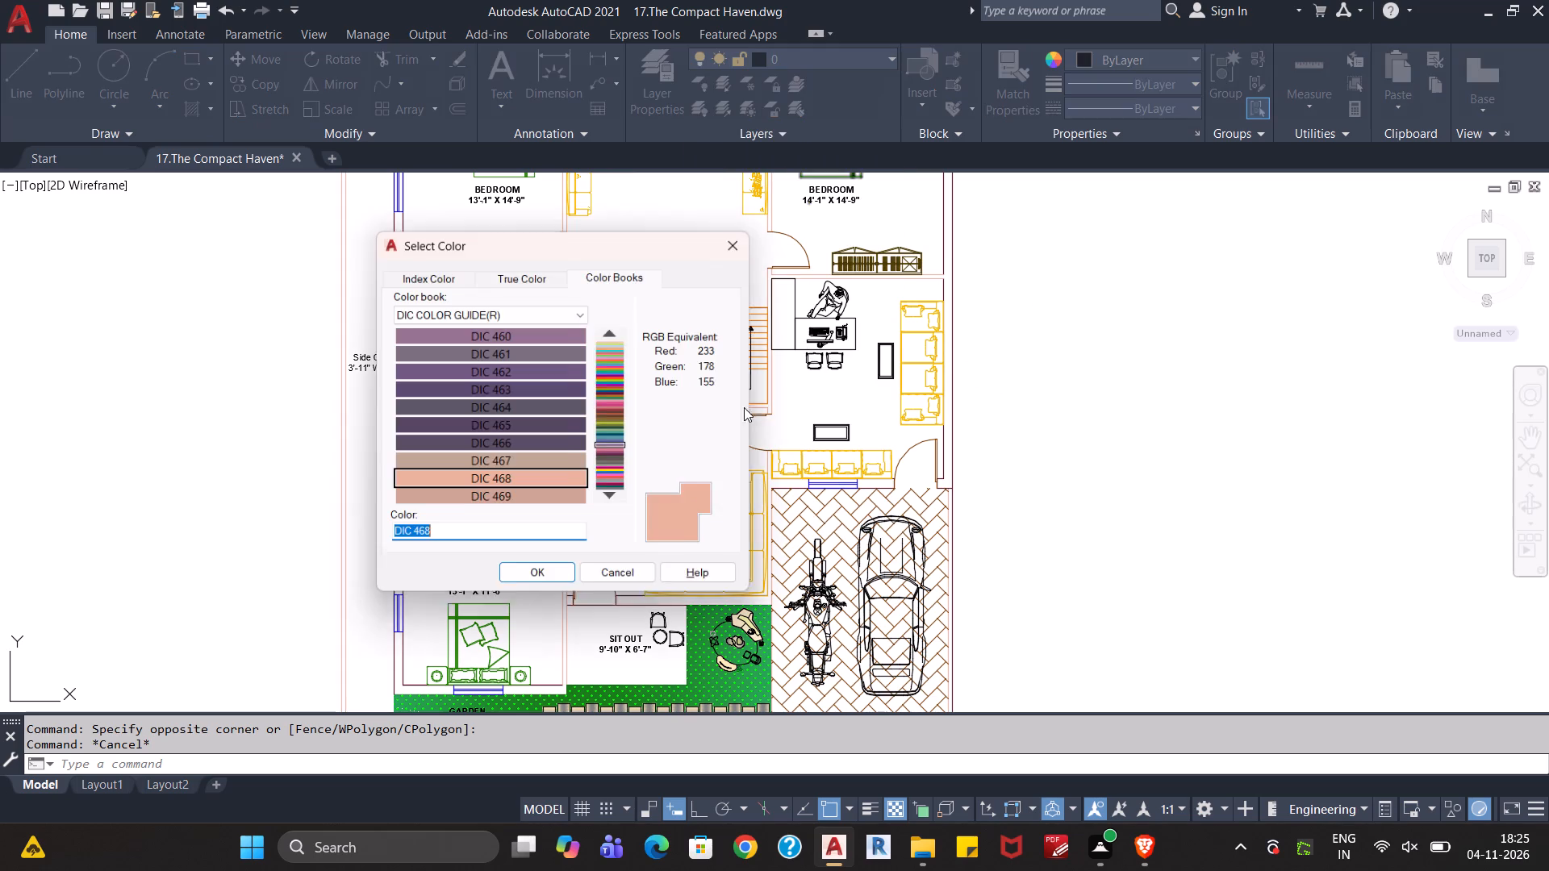
{"action": "left_click", "coordinate": [519, 501]}
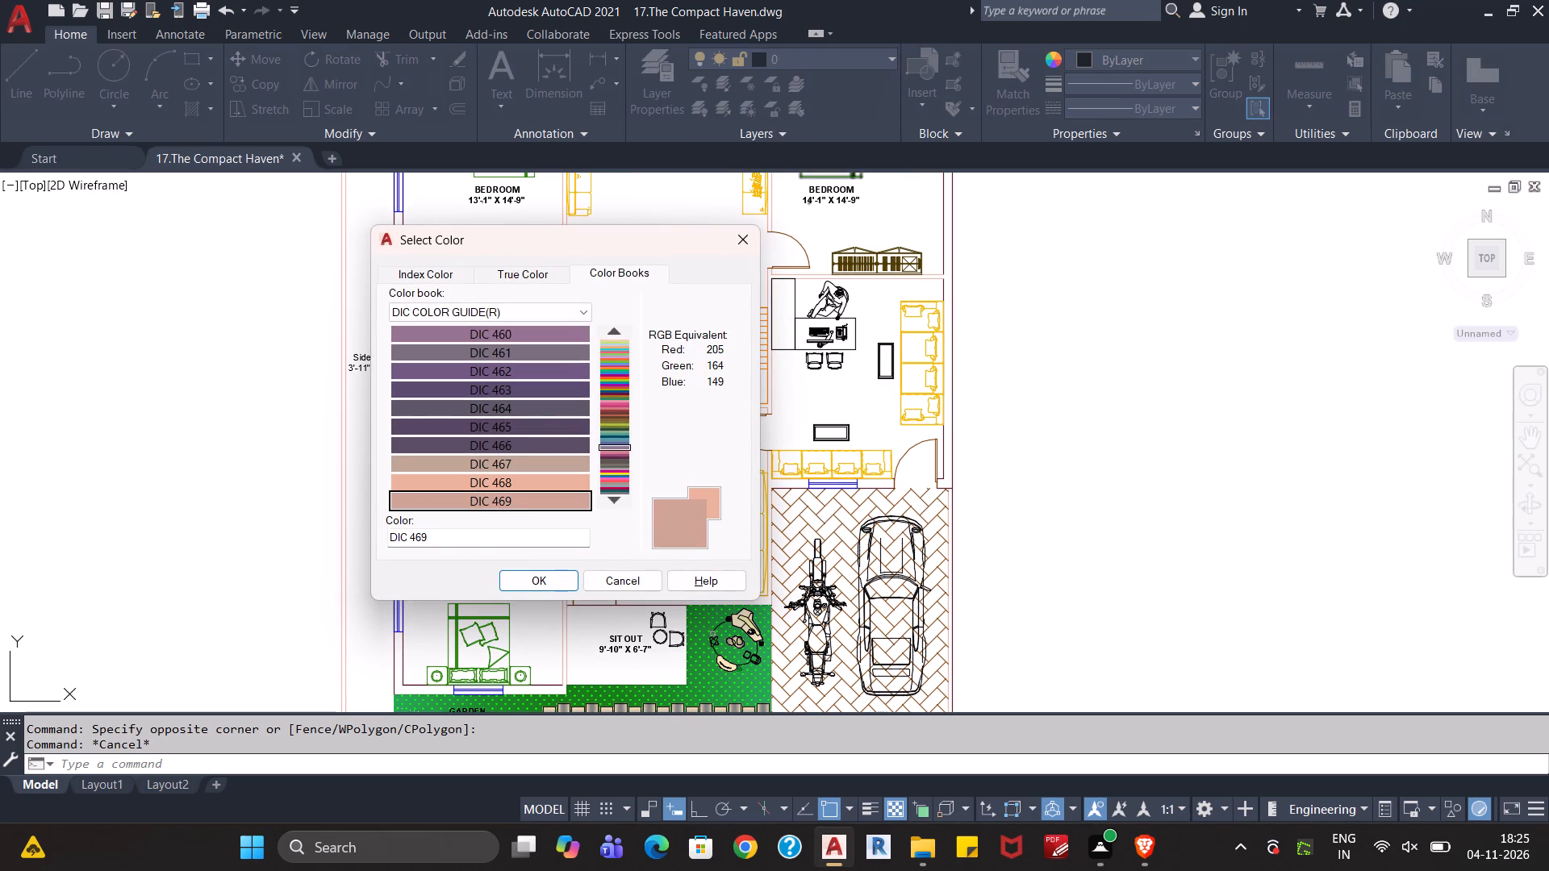
{"action": "left_click", "coordinate": [519, 580]}
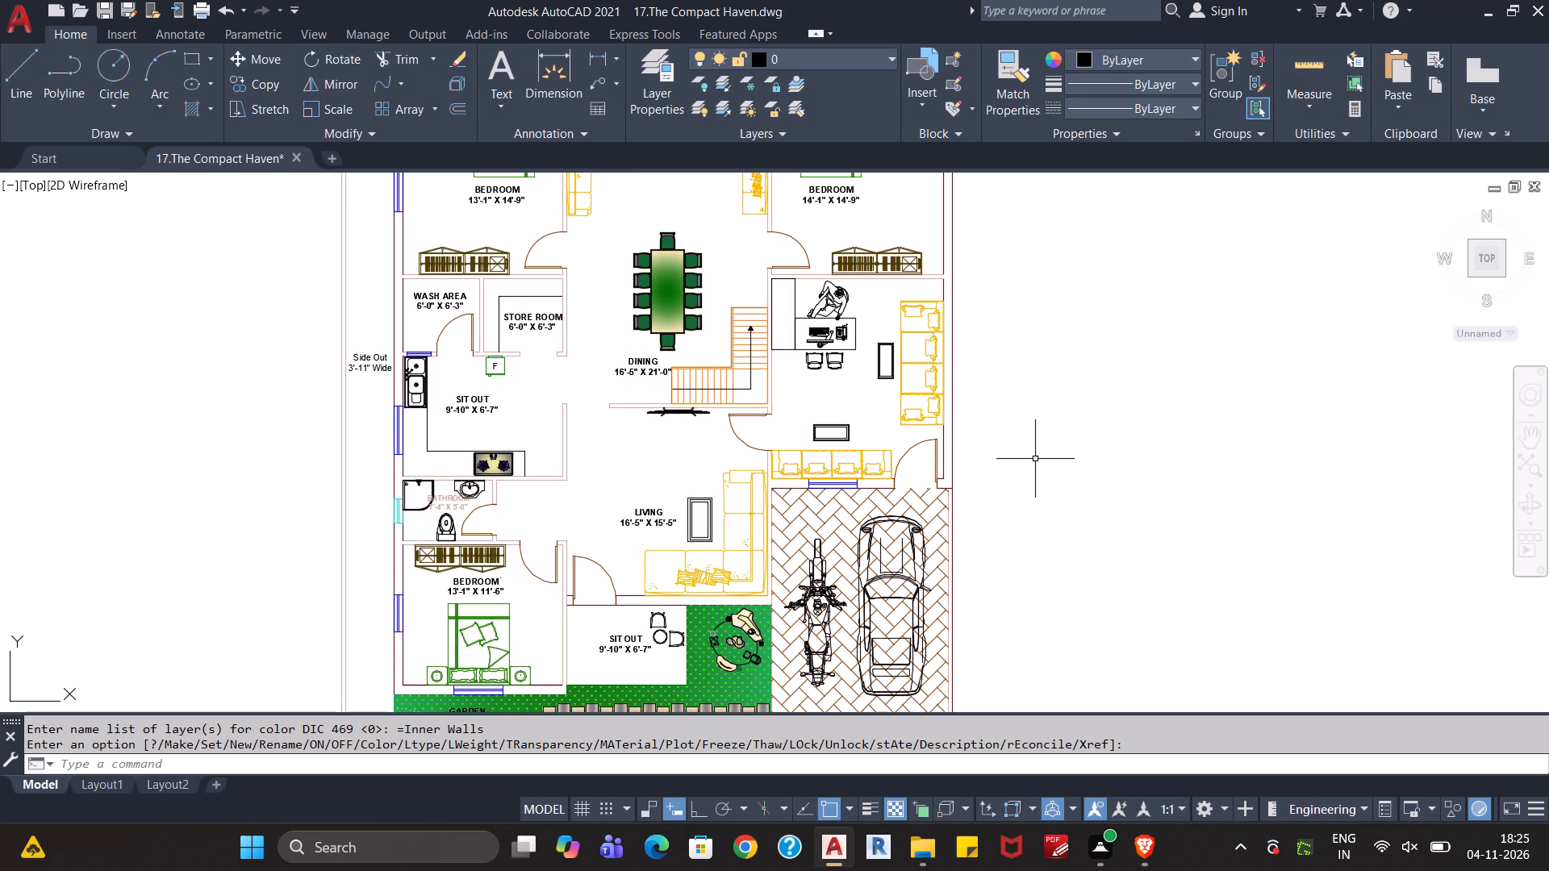
{"action": "key", "text": "Escape"}
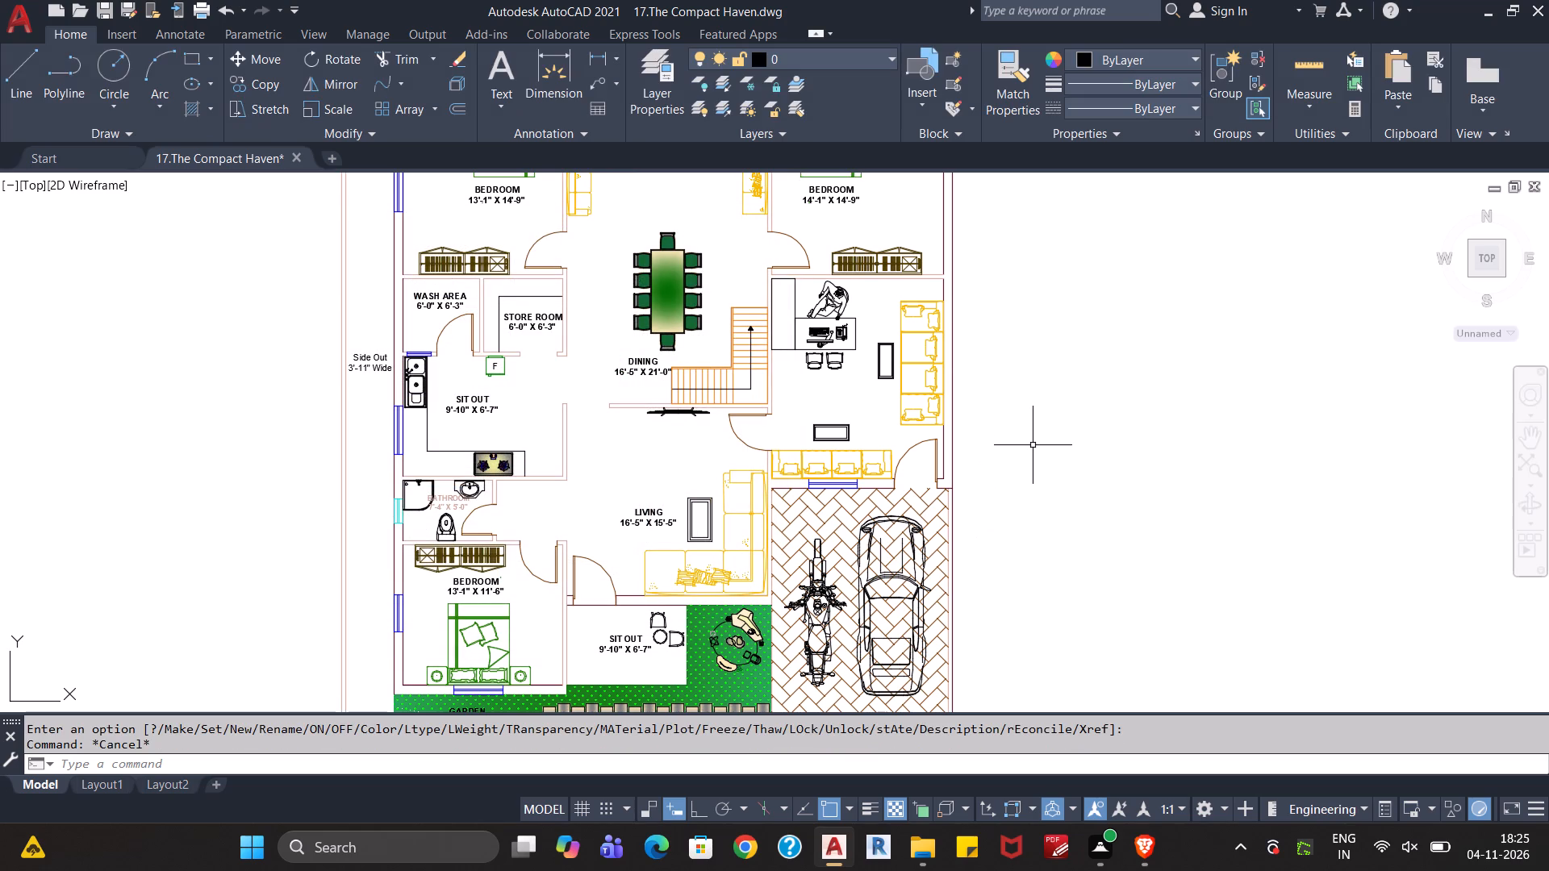
Change the Inner Walls layer colour to DIC 564B from the DIC COLOR GUIDE(R) colour book.
{"action": "left_click", "coordinate": [811, 56]}
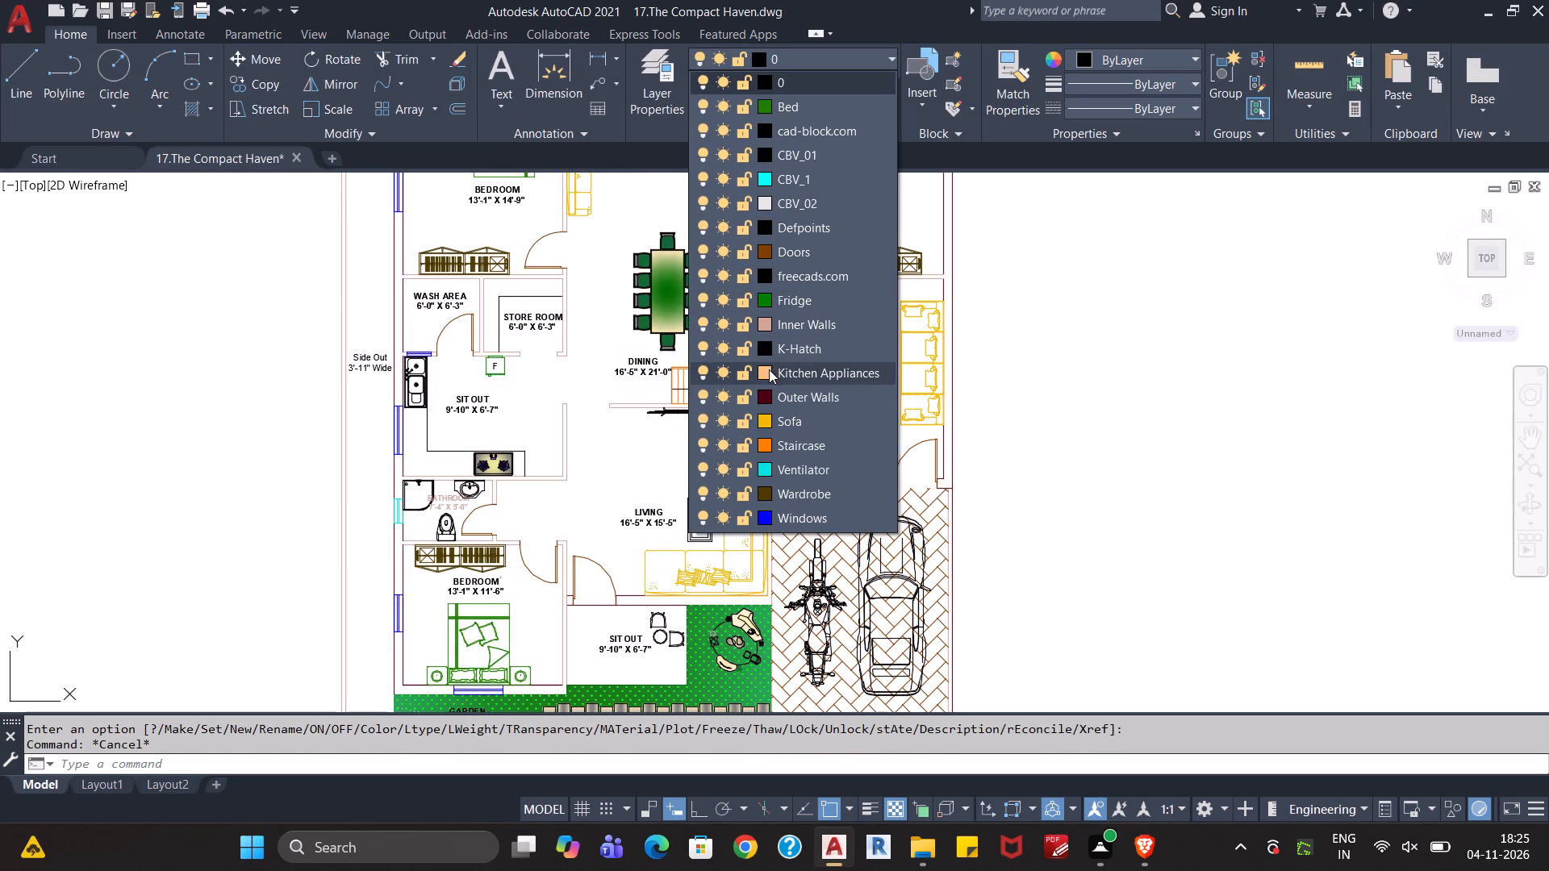
{"action": "left_click", "coordinate": [766, 319]}
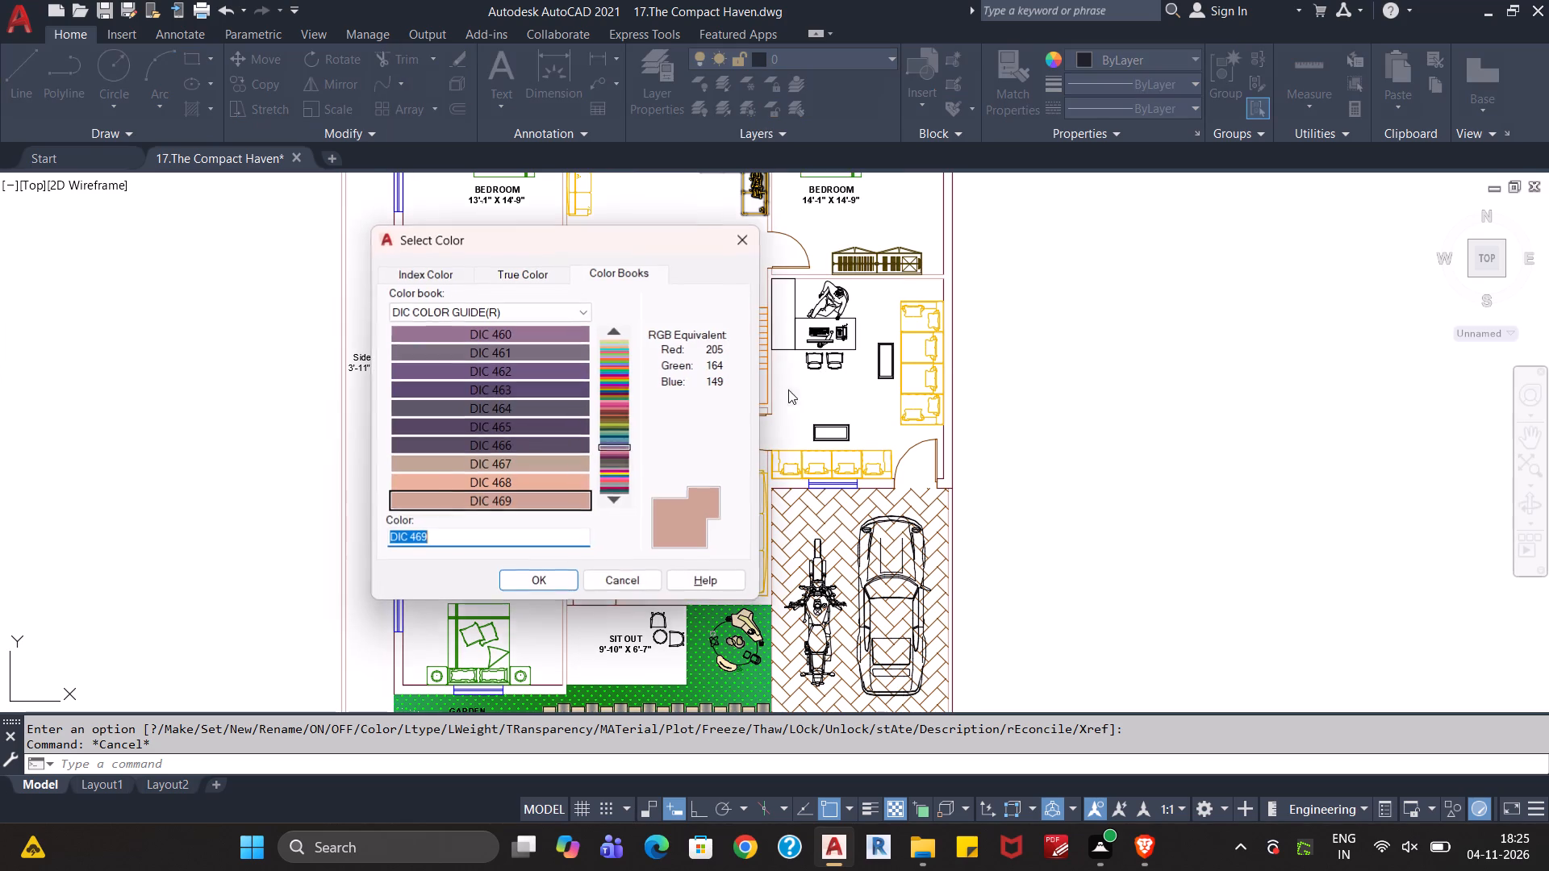
{"action": "left_click", "coordinate": [603, 473]}
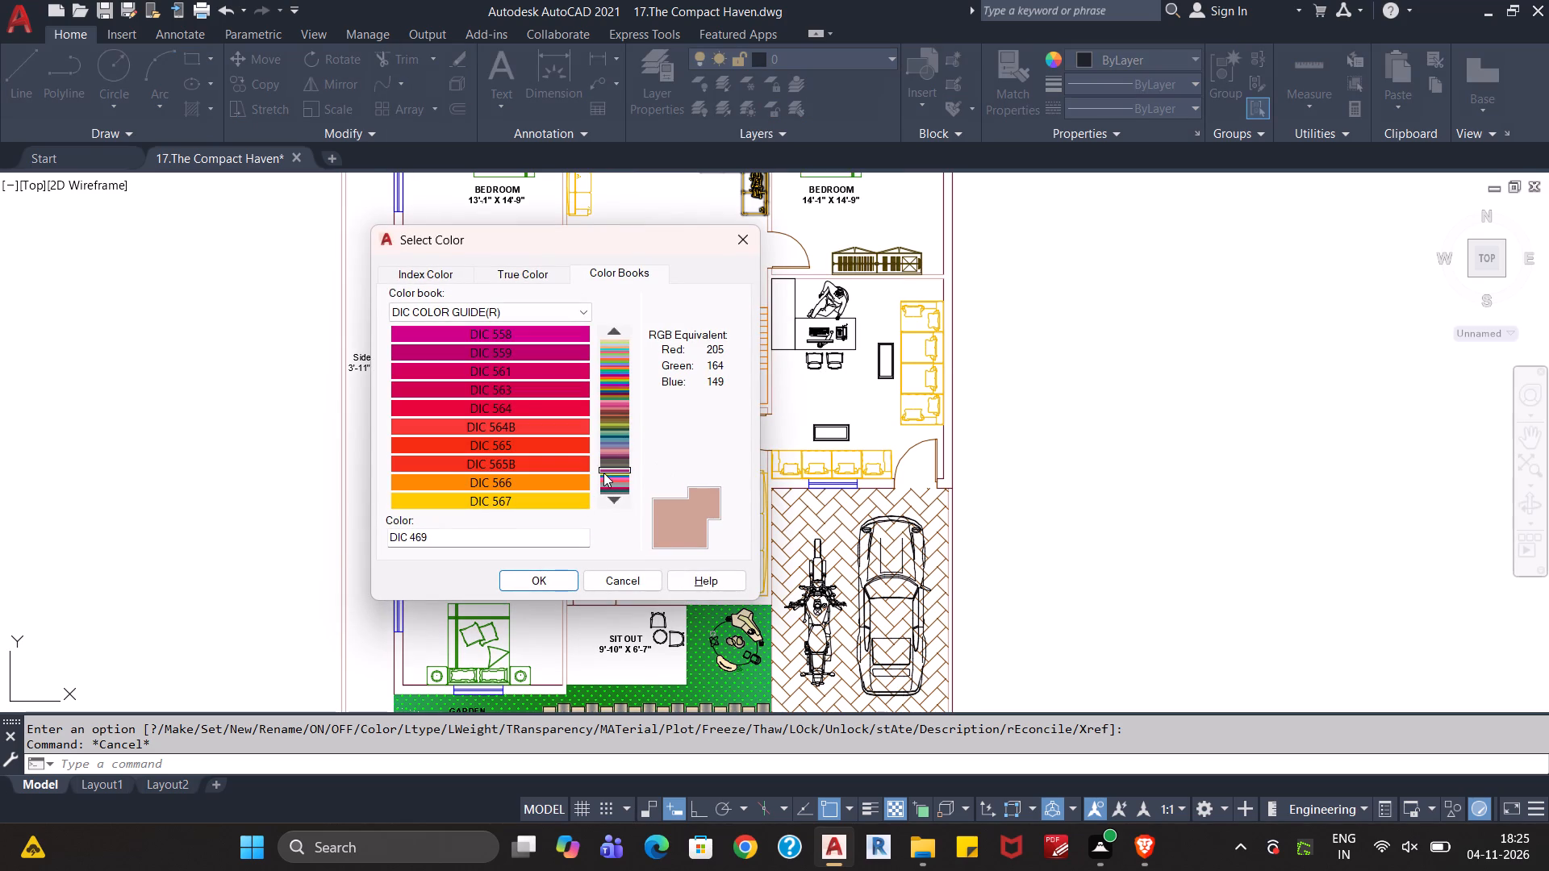
{"action": "left_click", "coordinate": [537, 427]}
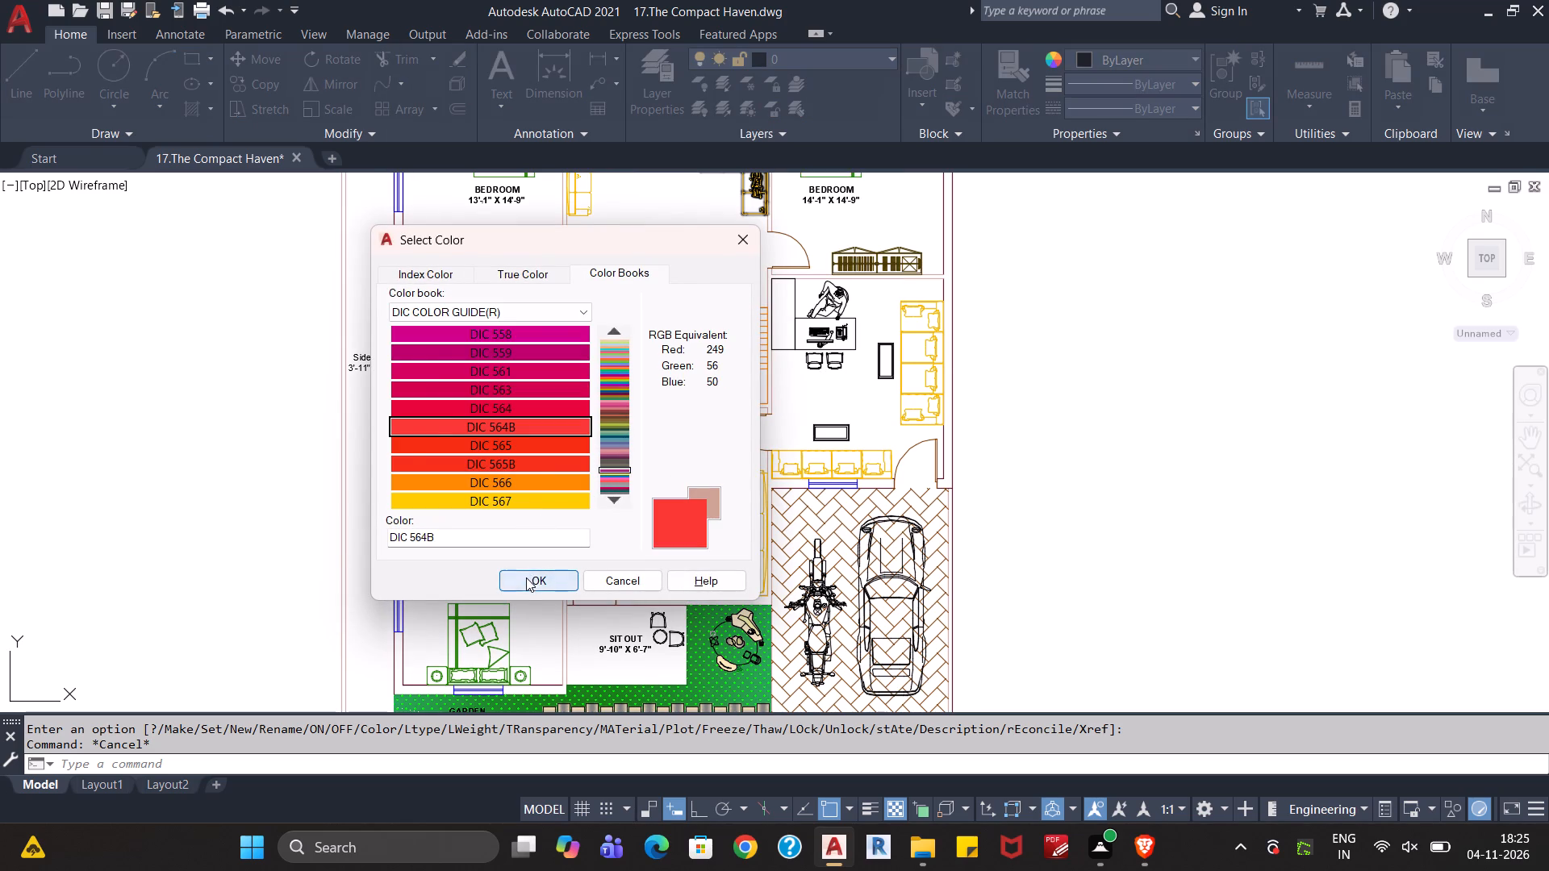
{"action": "left_click", "coordinate": [526, 577]}
{"action": "key", "text": "Escape"}
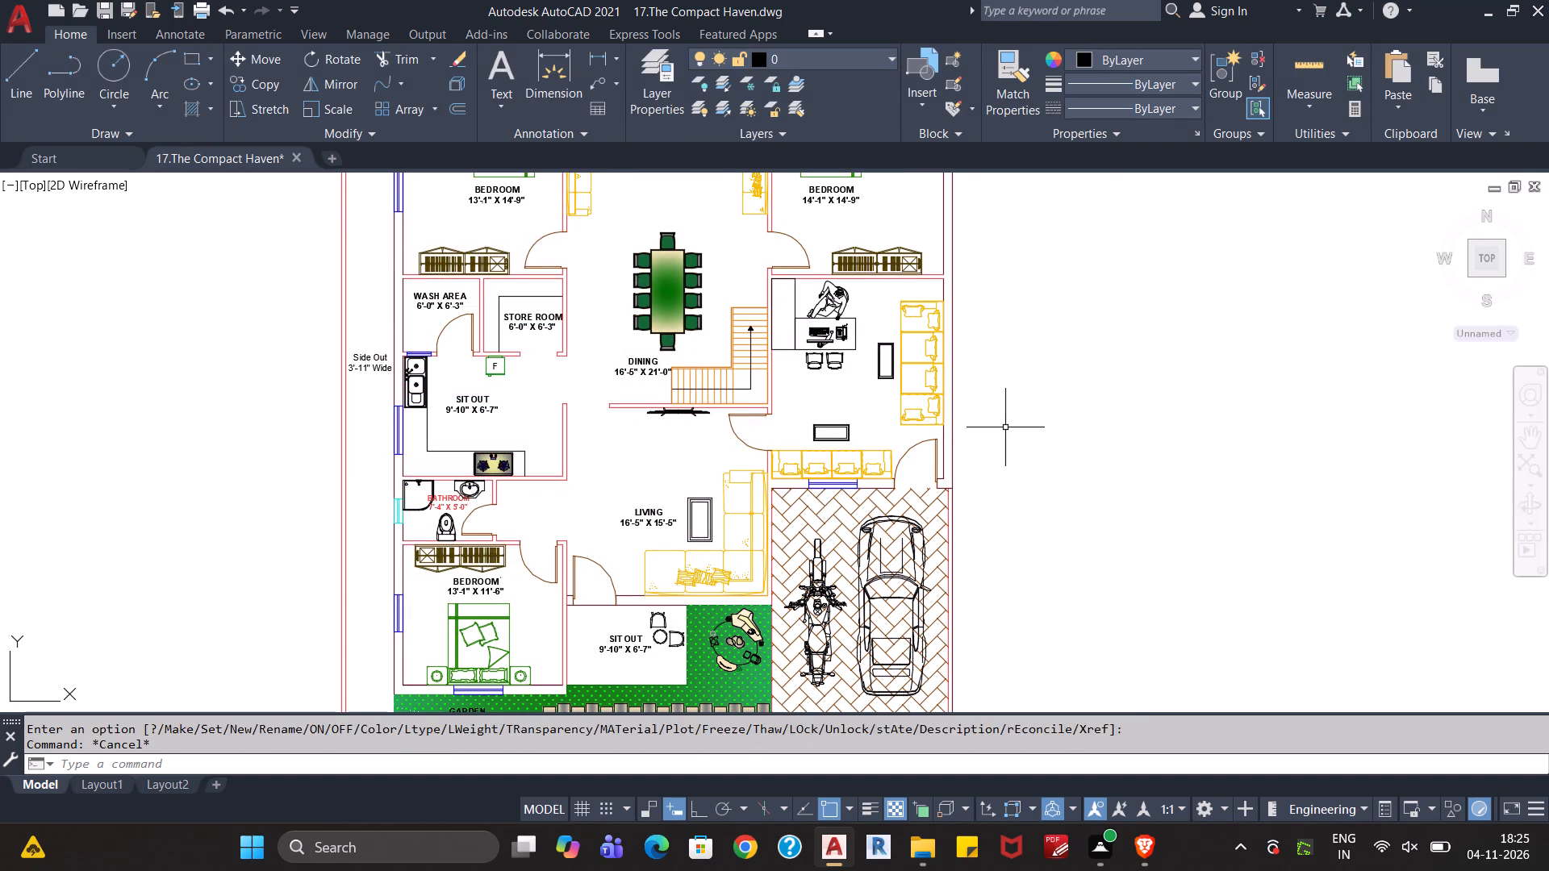
{"action": "key", "text": "Escape"}
{"action": "scroll", "coordinate": [1005, 427], "scroll_direction": "down", "scroll_amount": 1}
{"action": "middle_click_drag", "start_coordinate": [1042, 341], "coordinate": [1007, 435]}
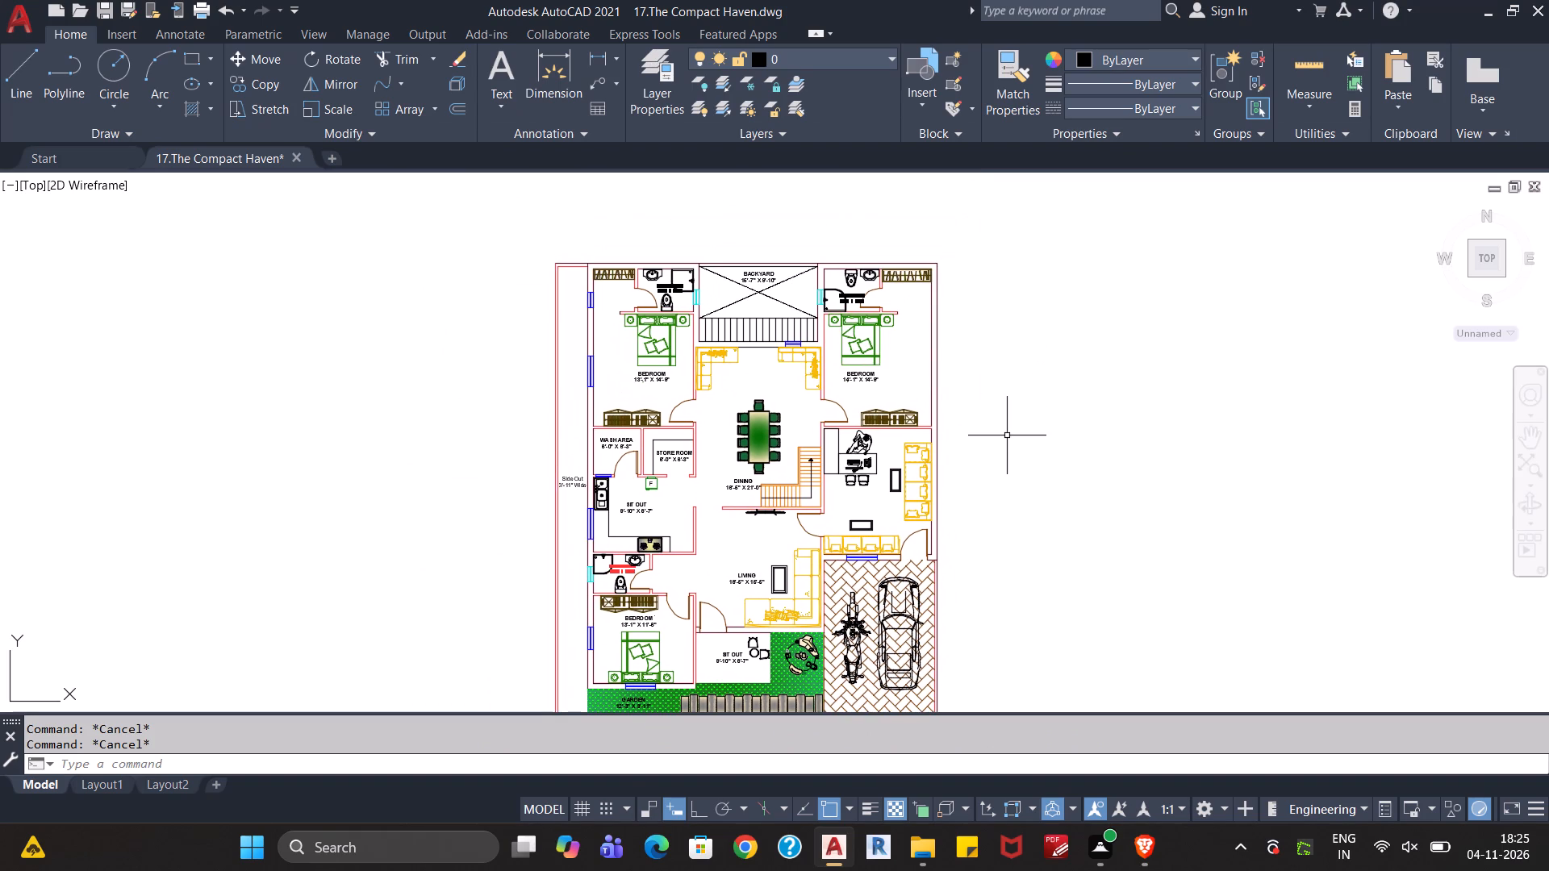
{"action": "key", "text": "Escape"}
{"action": "key", "text": "Escape"}
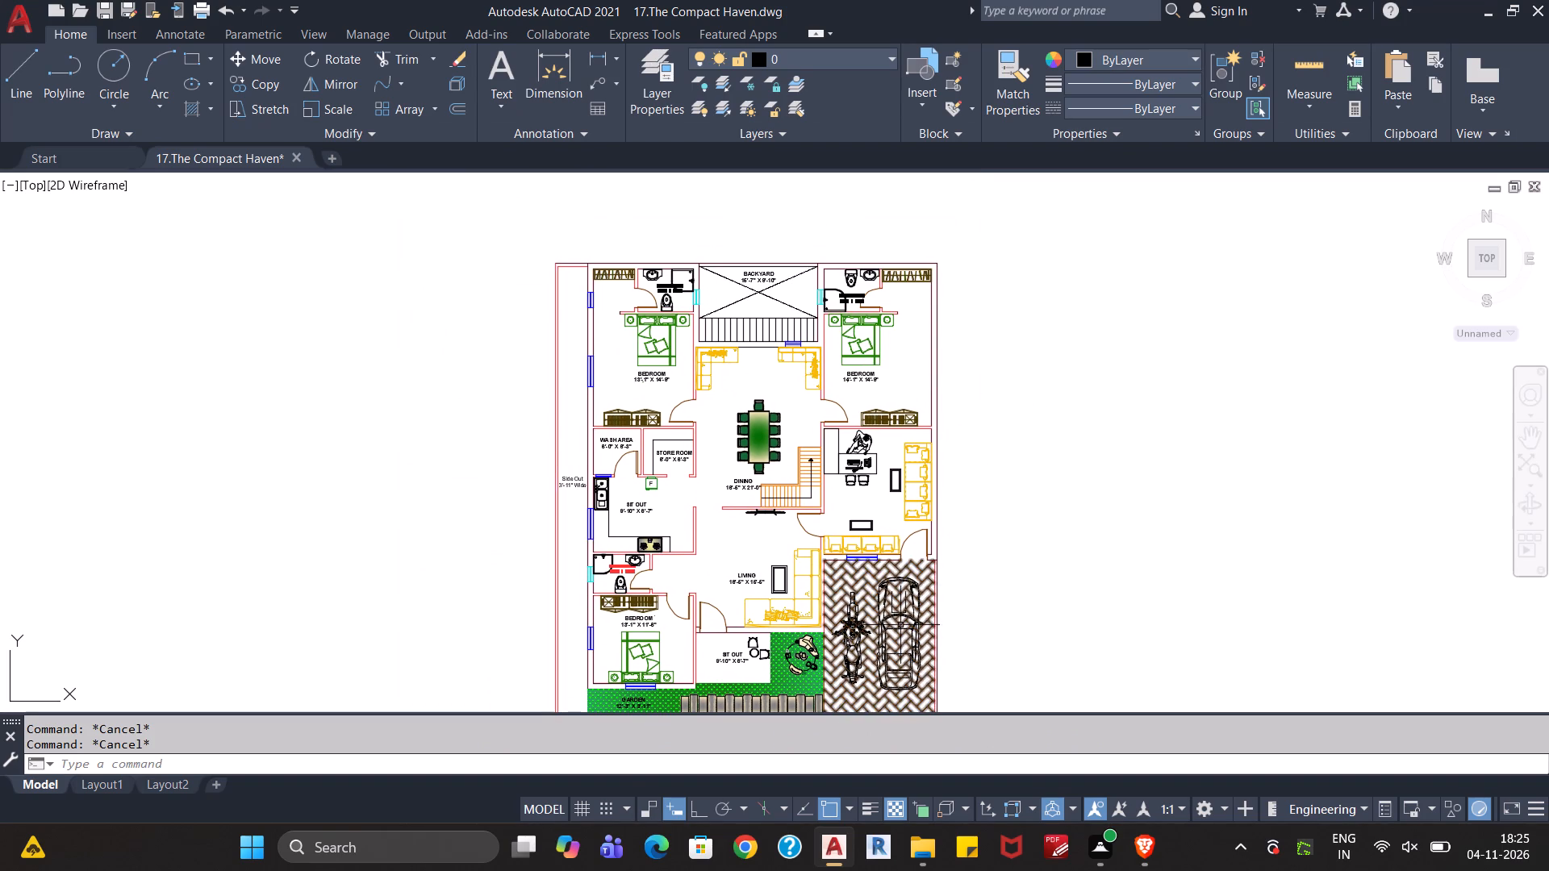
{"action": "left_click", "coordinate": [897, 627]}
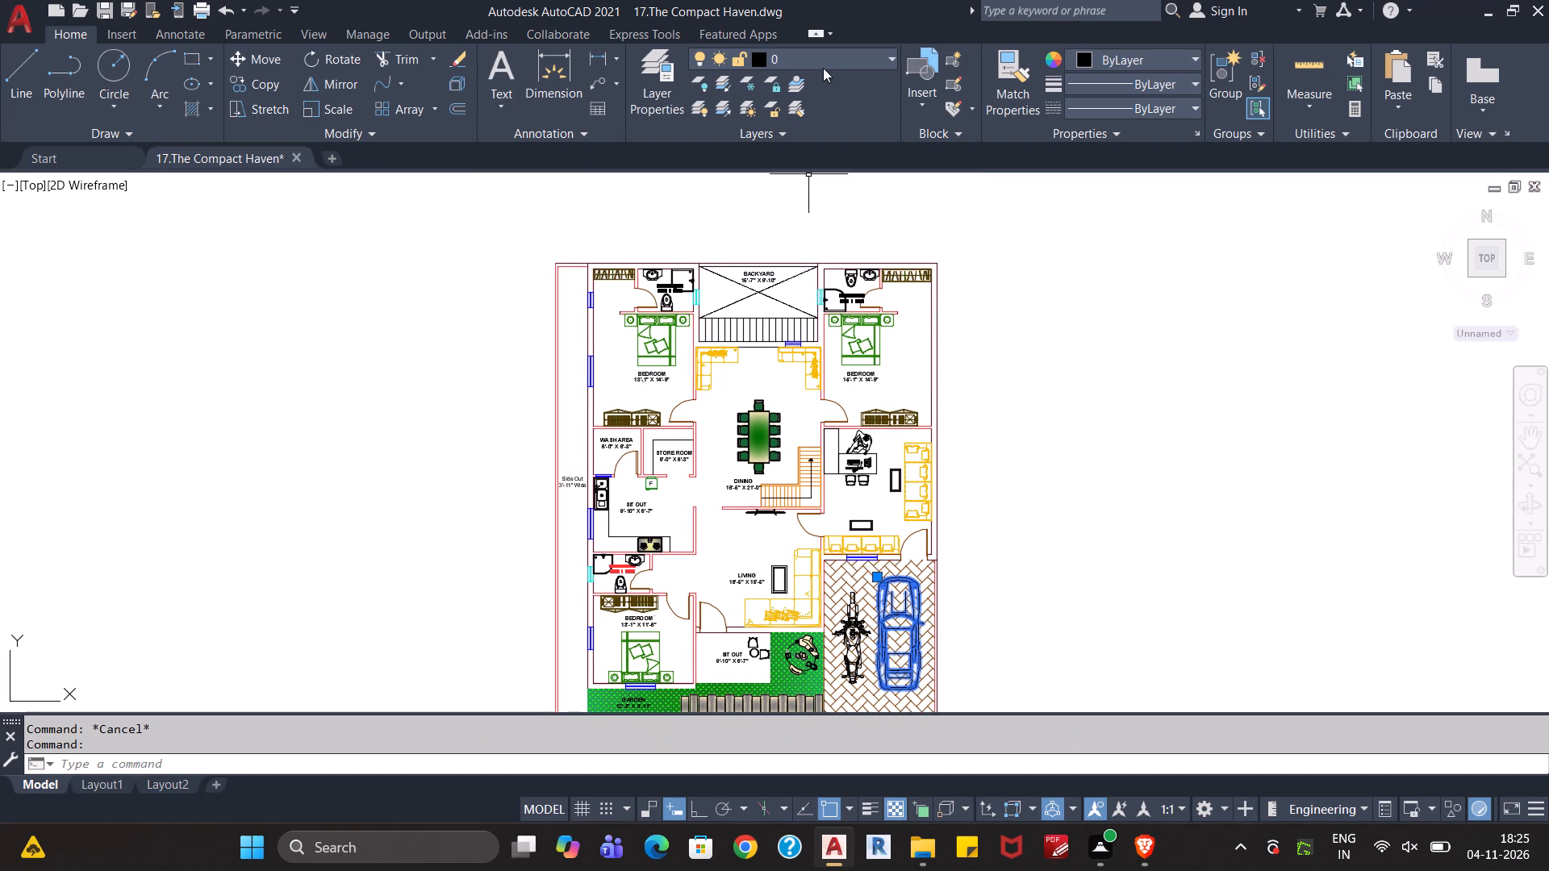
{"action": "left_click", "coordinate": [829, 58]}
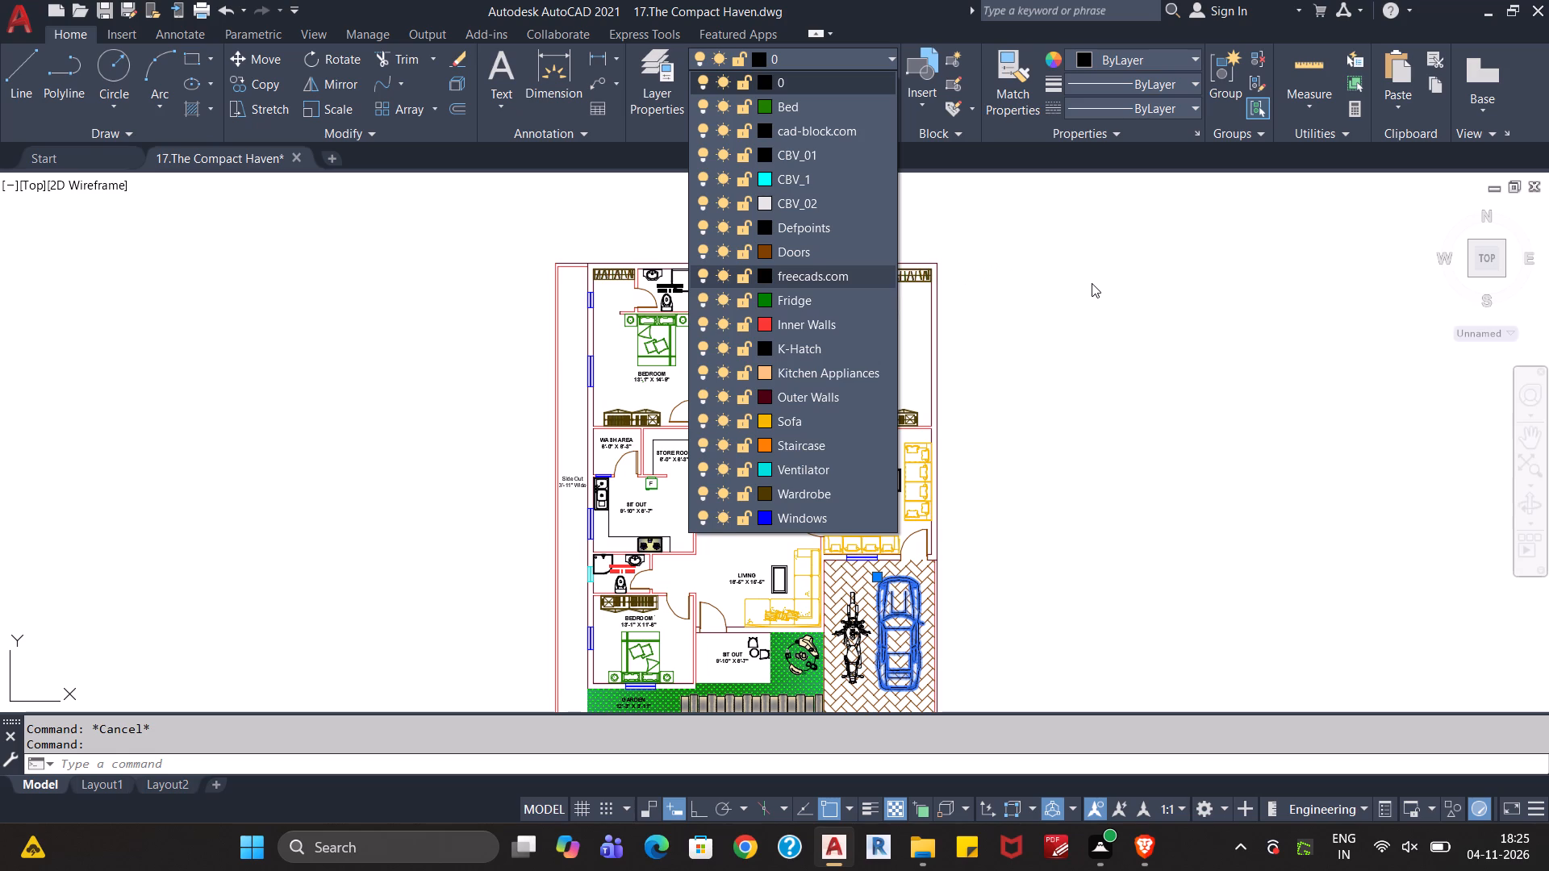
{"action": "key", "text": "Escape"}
Create two new layers named Car and Bike in the Layer Properties Manager.
{"action": "left_click", "coordinate": [670, 74]}
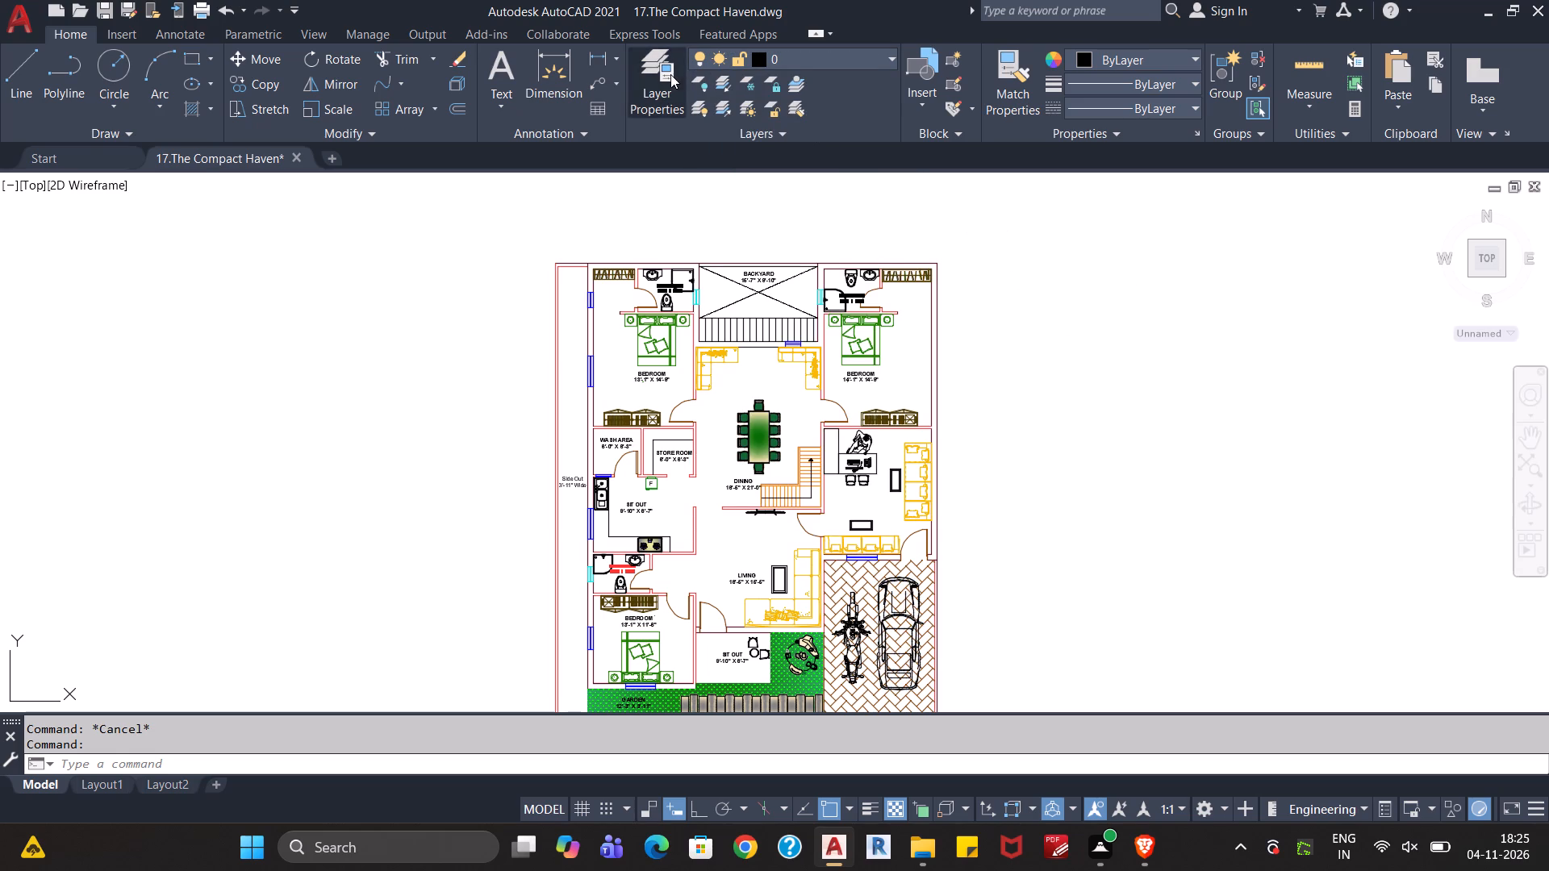
{"action": "left_click", "coordinate": [318, 164]}
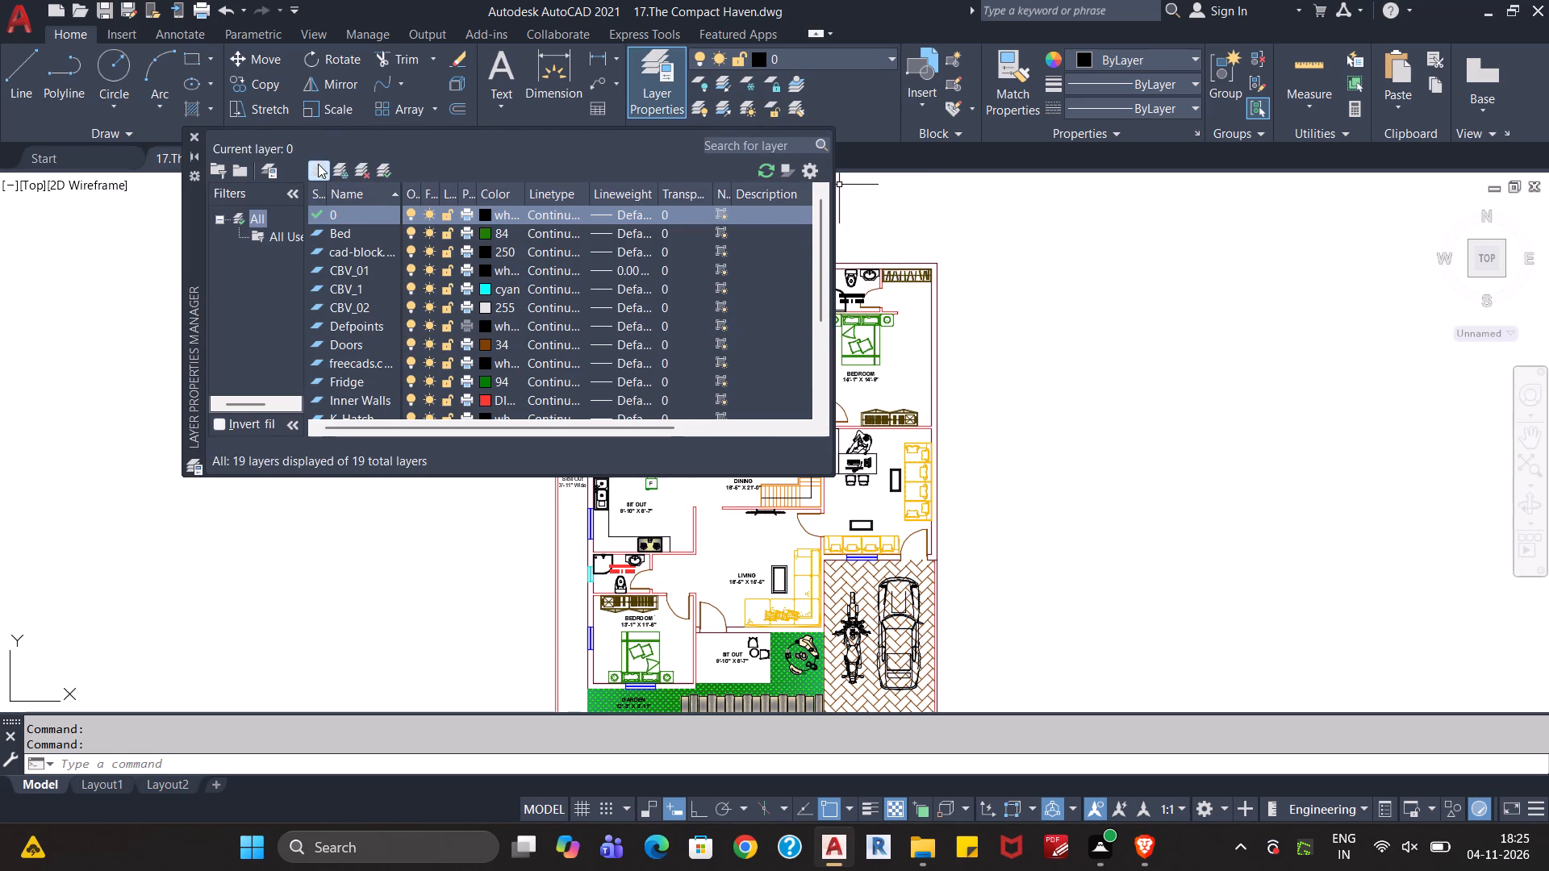
{"action": "type", "text": "Car"}
{"action": "key", "text": "Return"}
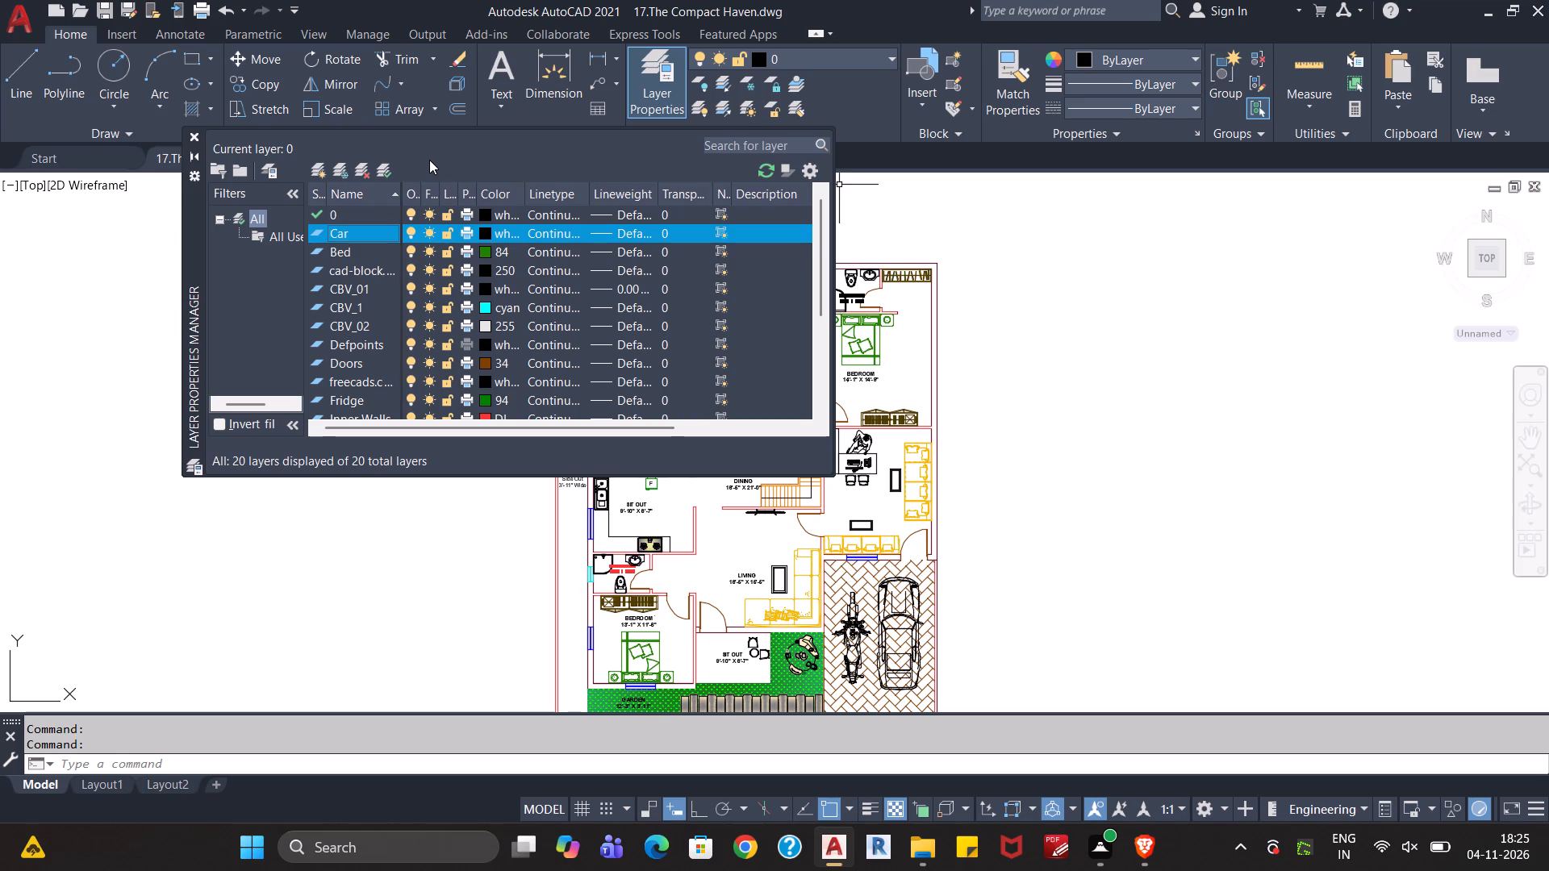
{"action": "key", "text": "alt+n"}
{"action": "type", "text": "Bike"}
{"action": "key", "text": "Return"}
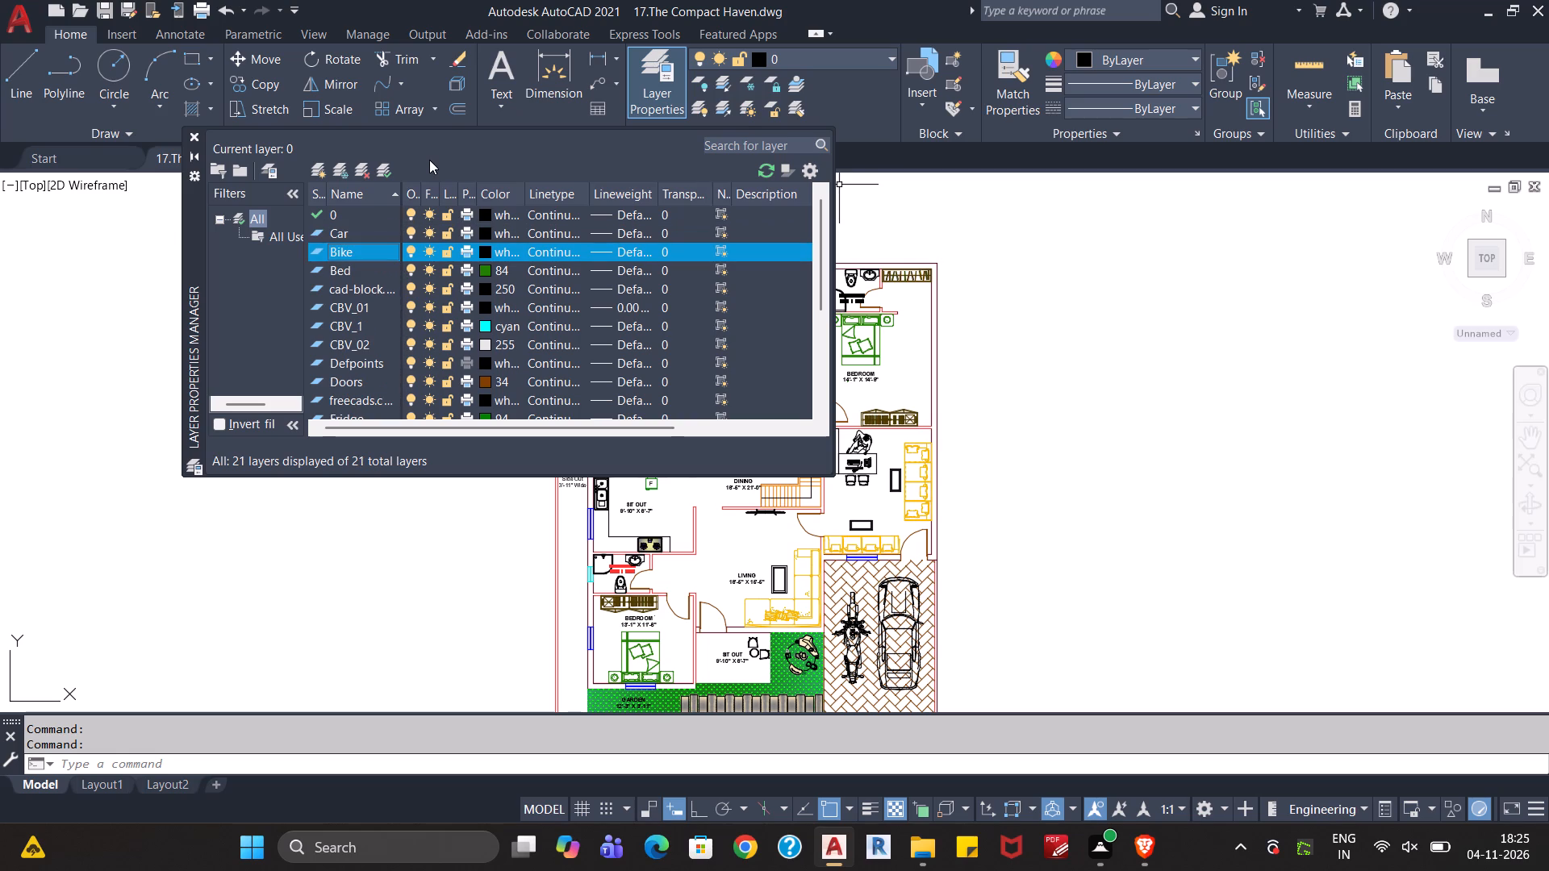
Set the Bike layer colour to DIC 546 from the DIC COLOR GUIDE(R) colour book.
{"action": "left_click", "coordinate": [489, 251]}
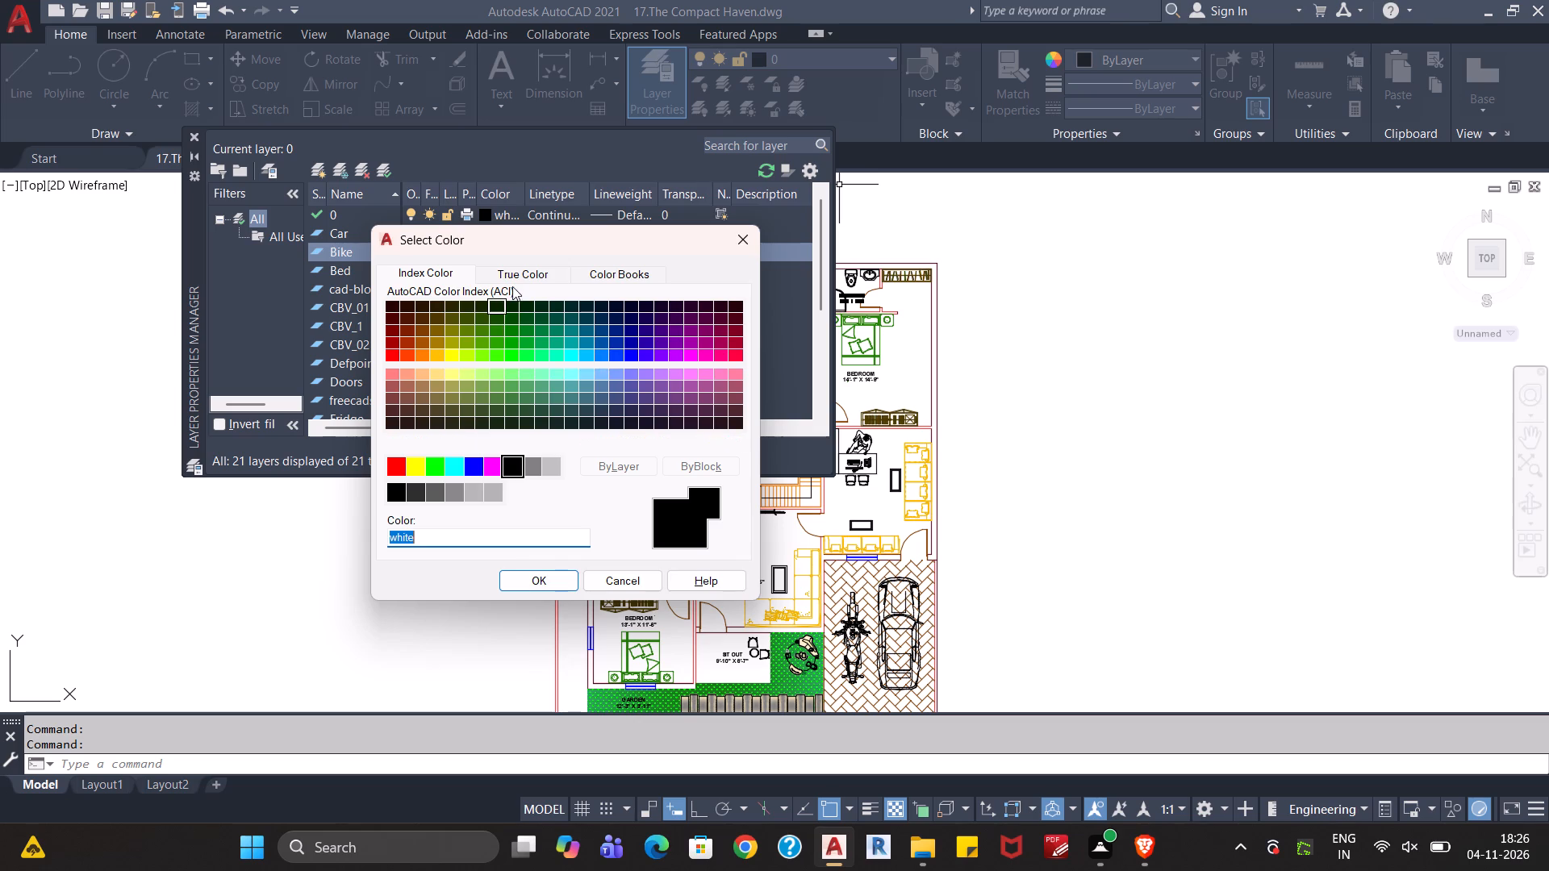
{"action": "left_click", "coordinate": [599, 271]}
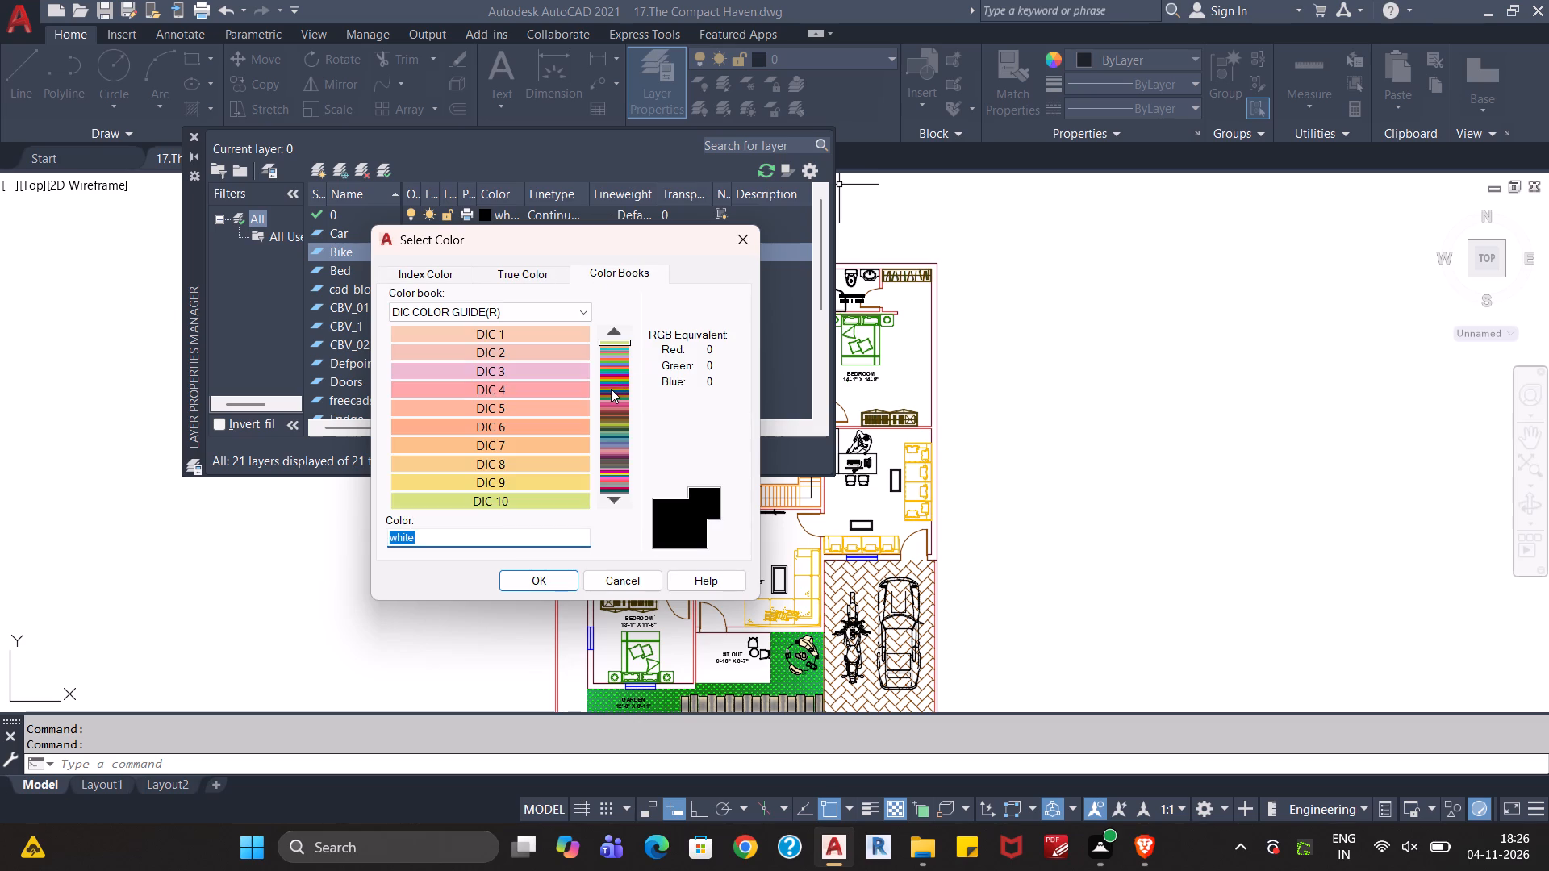
{"action": "left_click", "coordinate": [611, 389]}
{"action": "left_click", "coordinate": [557, 406]}
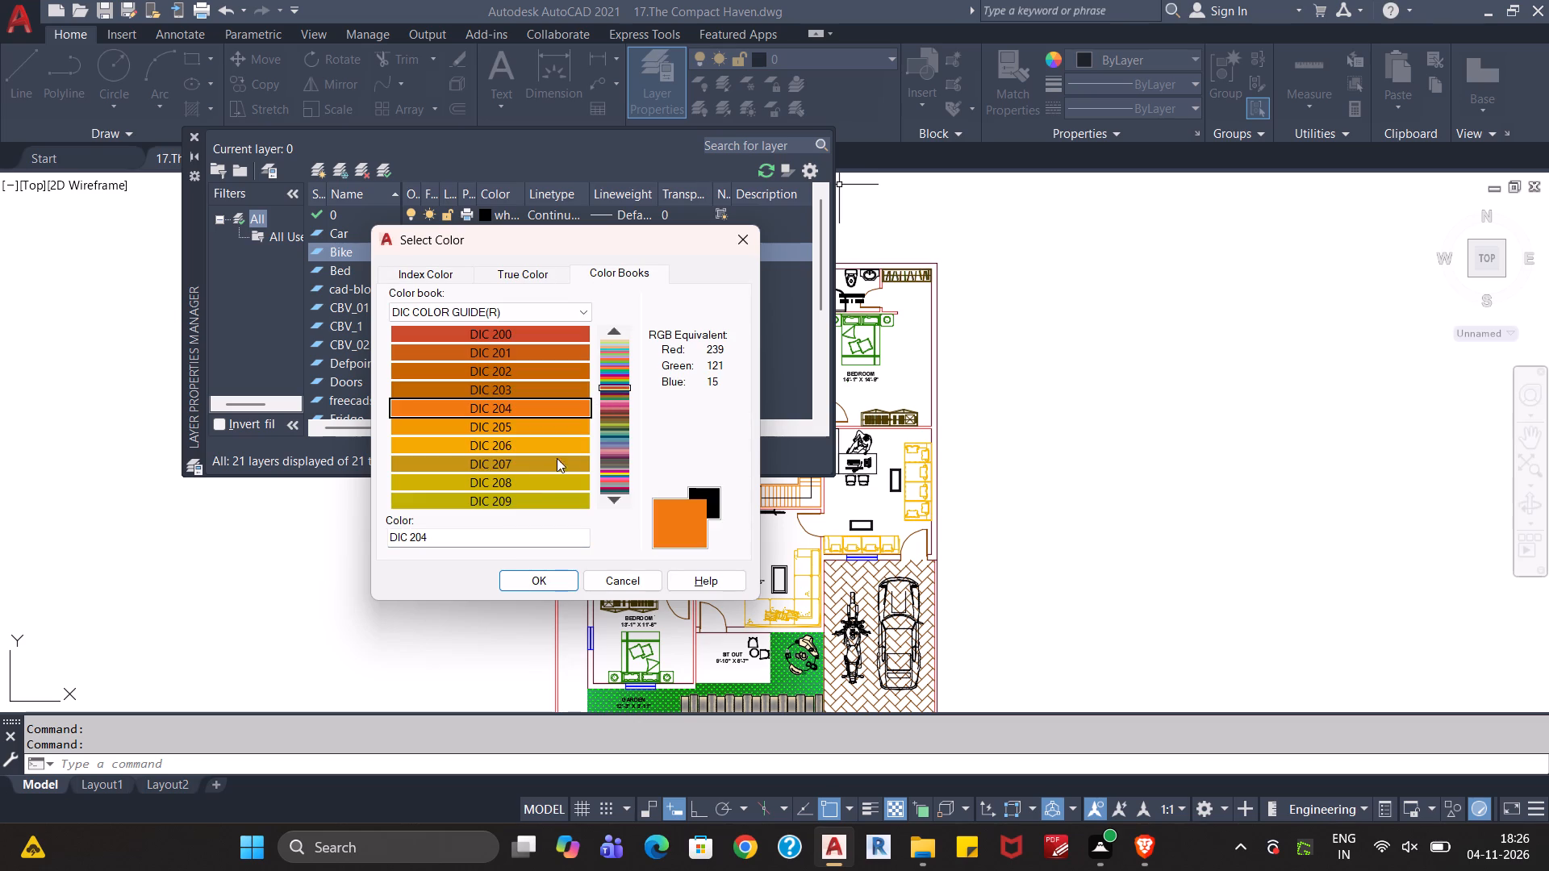
{"action": "left_click", "coordinate": [611, 451]}
{"action": "left_click", "coordinate": [609, 429]}
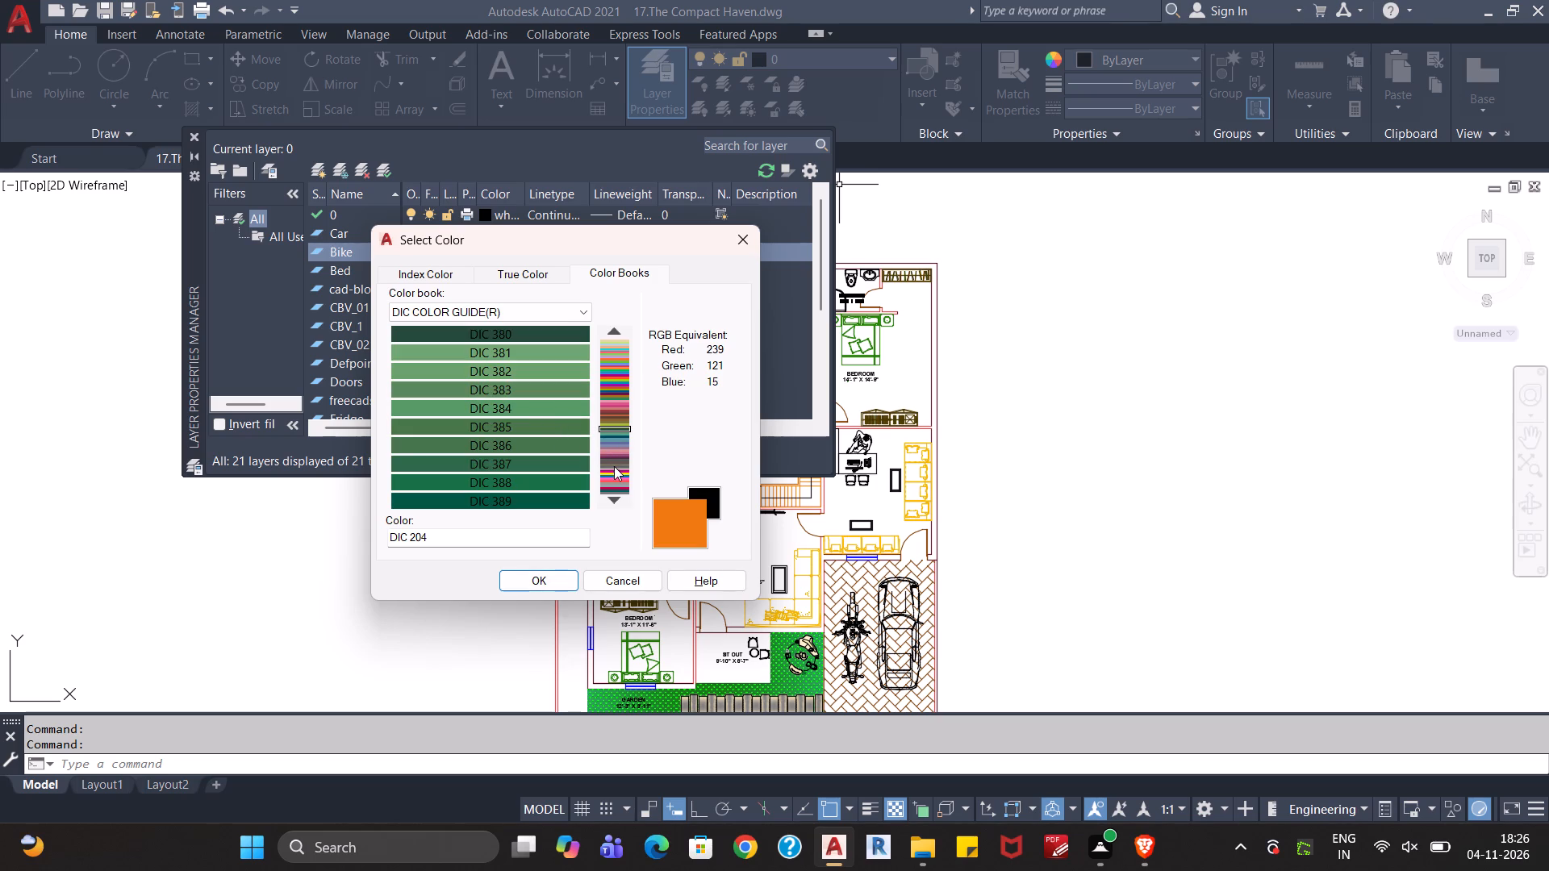
{"action": "left_click", "coordinate": [614, 467]}
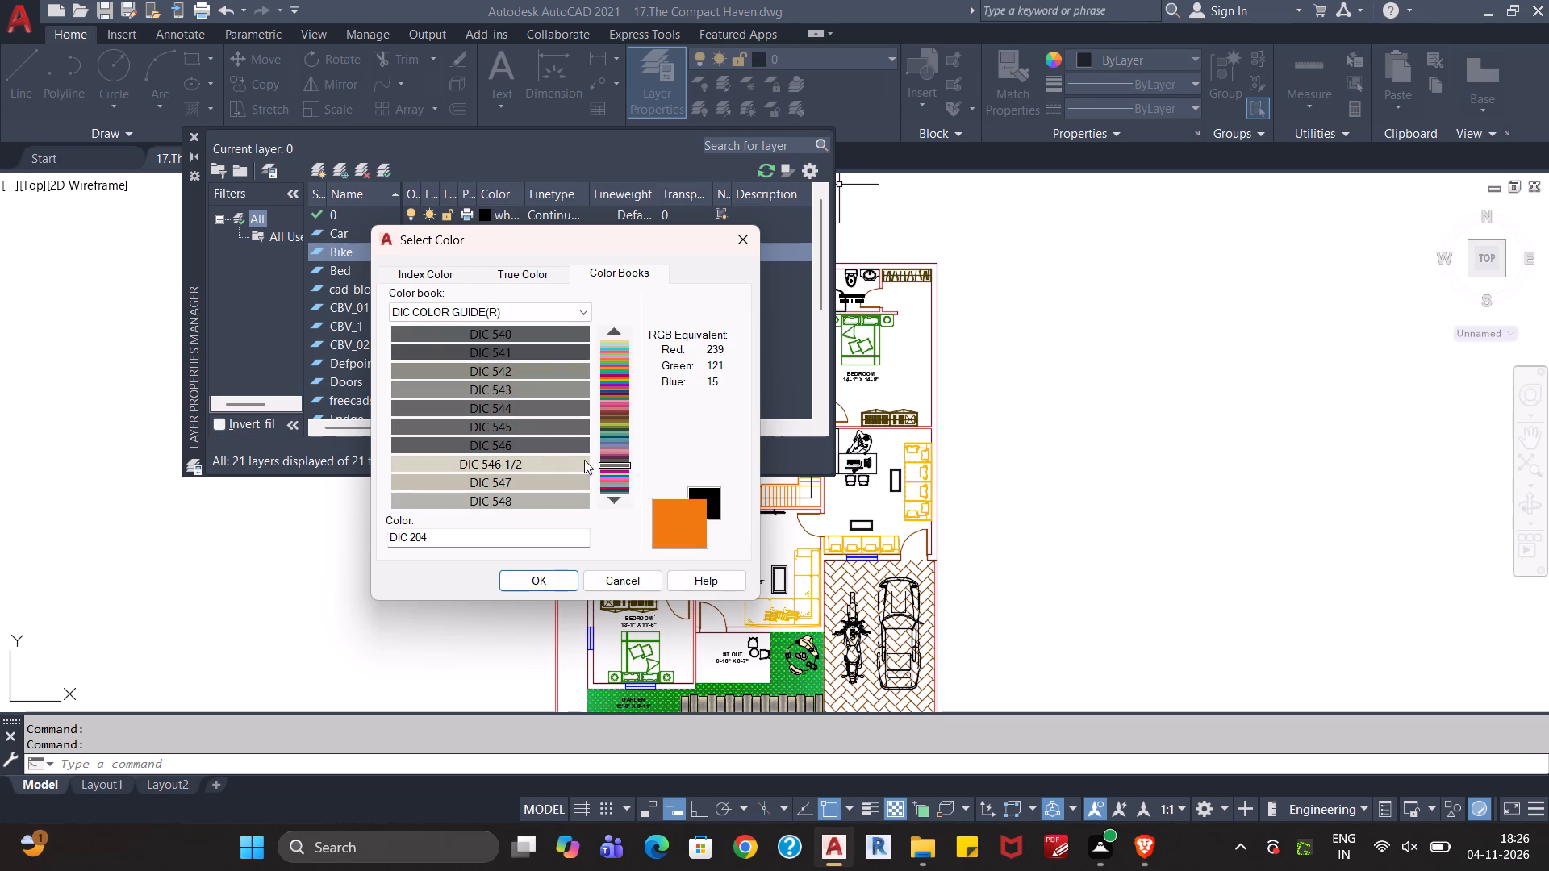
{"action": "left_click", "coordinate": [531, 446]}
{"action": "left_click", "coordinate": [516, 574]}
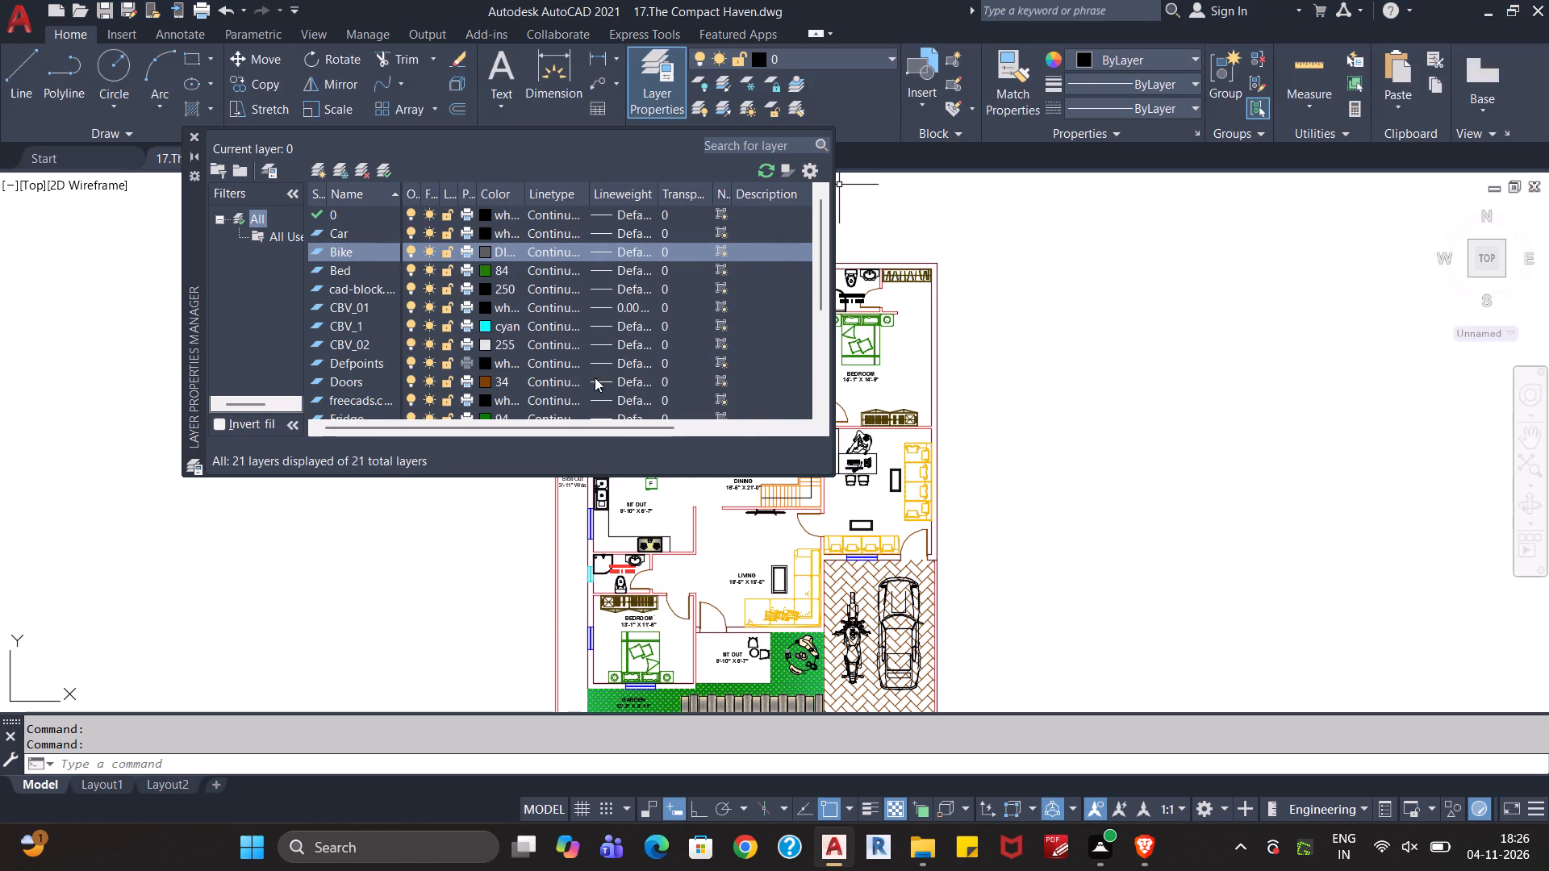
Set the Car layer colour to DIC 54 from the DIC COLOR GUIDE(R) colour book and close the layer manager.
{"action": "left_click", "coordinate": [486, 273]}
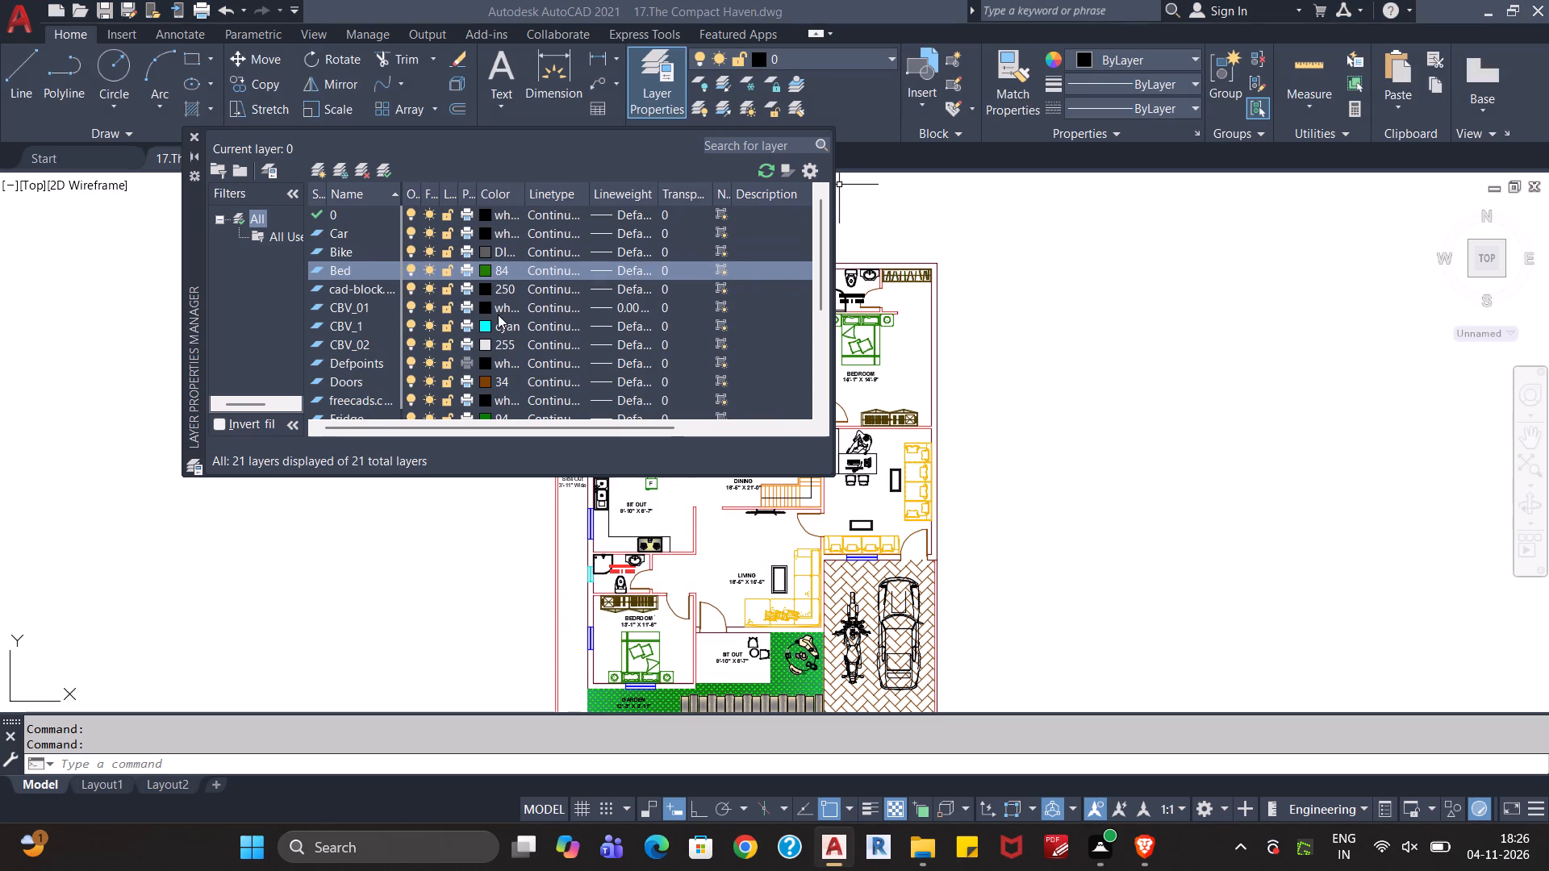
{"action": "left_click", "coordinate": [745, 235]}
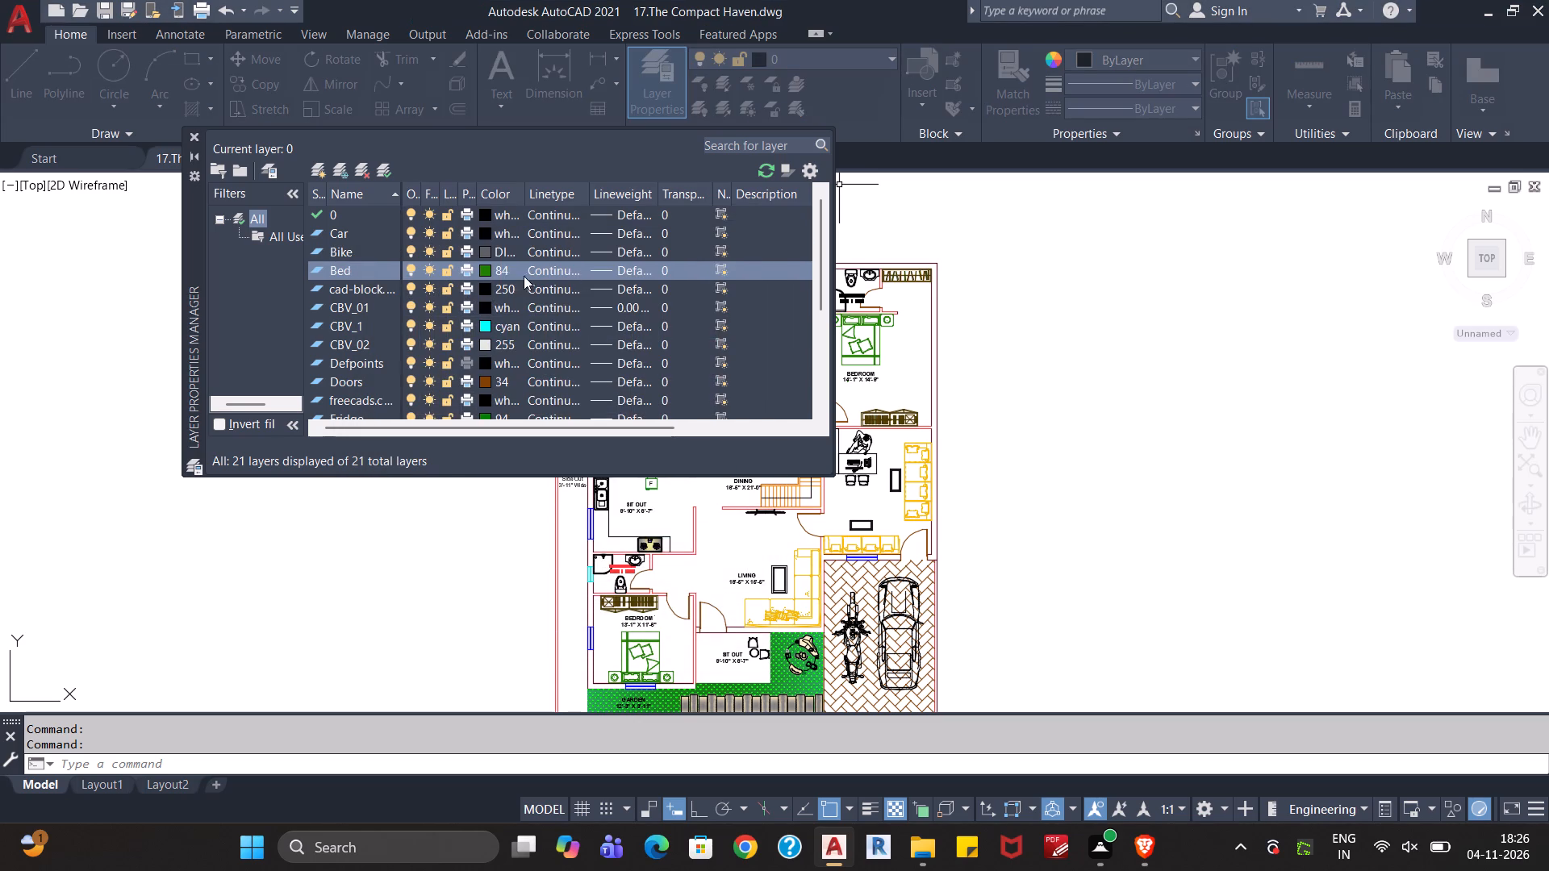
{"action": "left_click", "coordinate": [484, 234]}
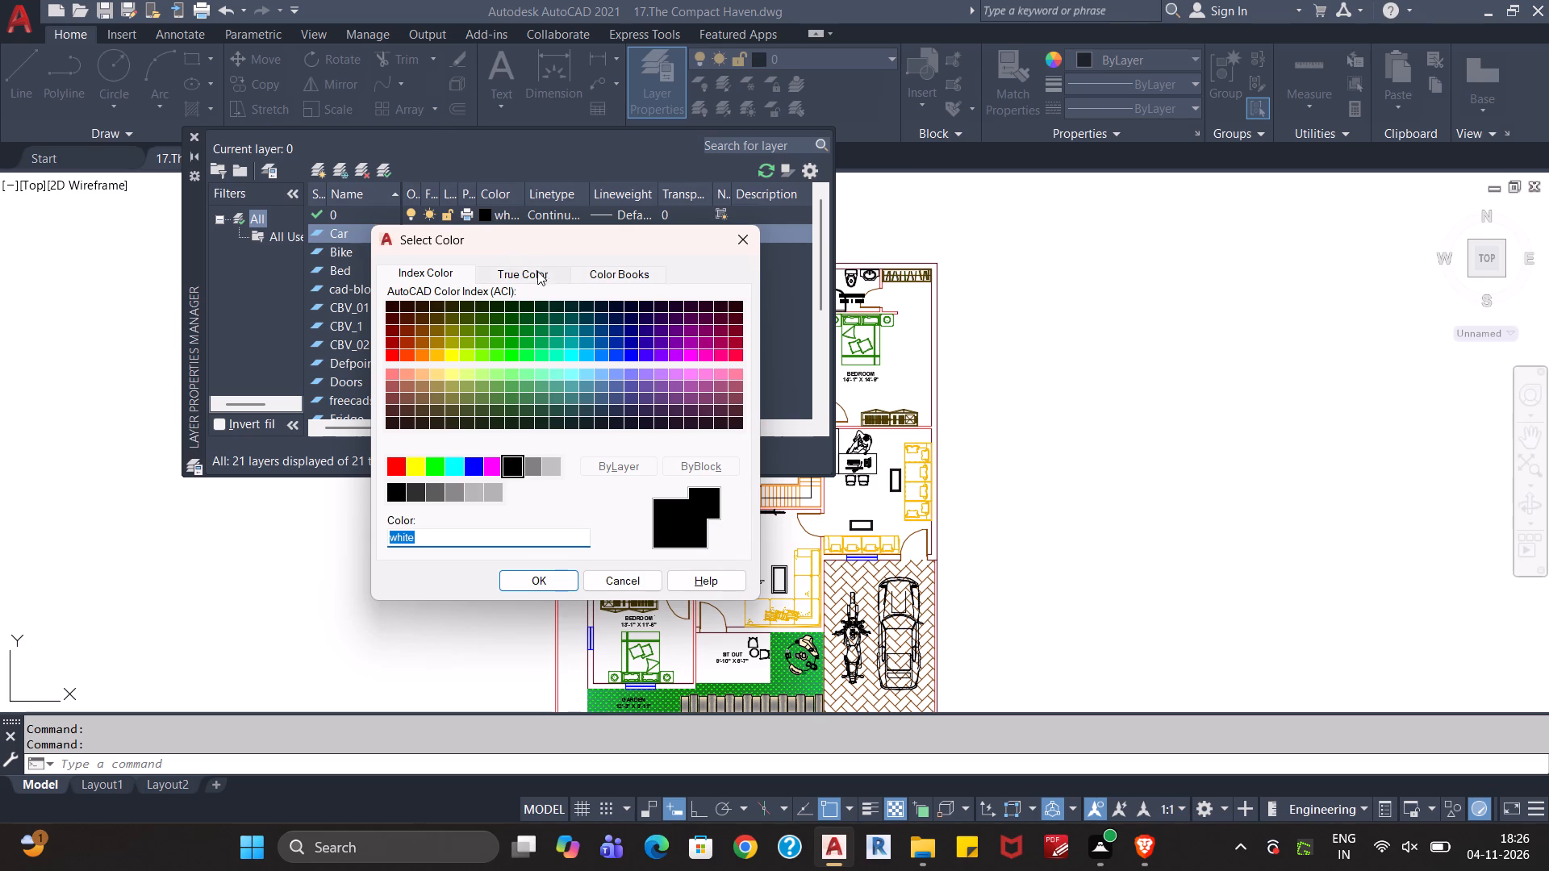
{"action": "left_click", "coordinate": [627, 283]}
{"action": "left_click", "coordinate": [628, 276]}
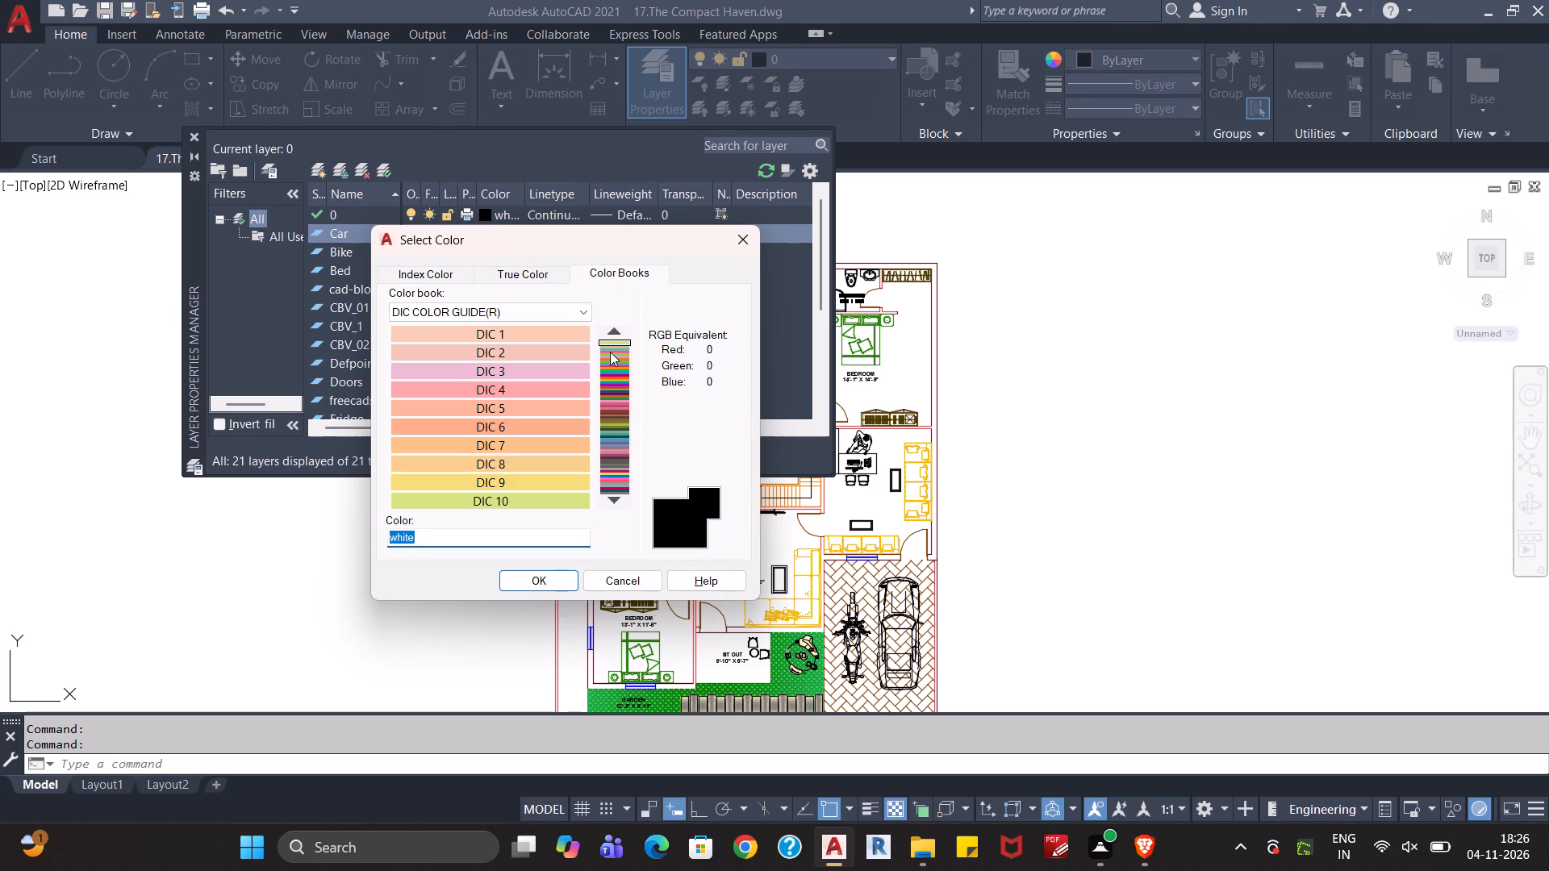
{"action": "left_click", "coordinate": [610, 352]}
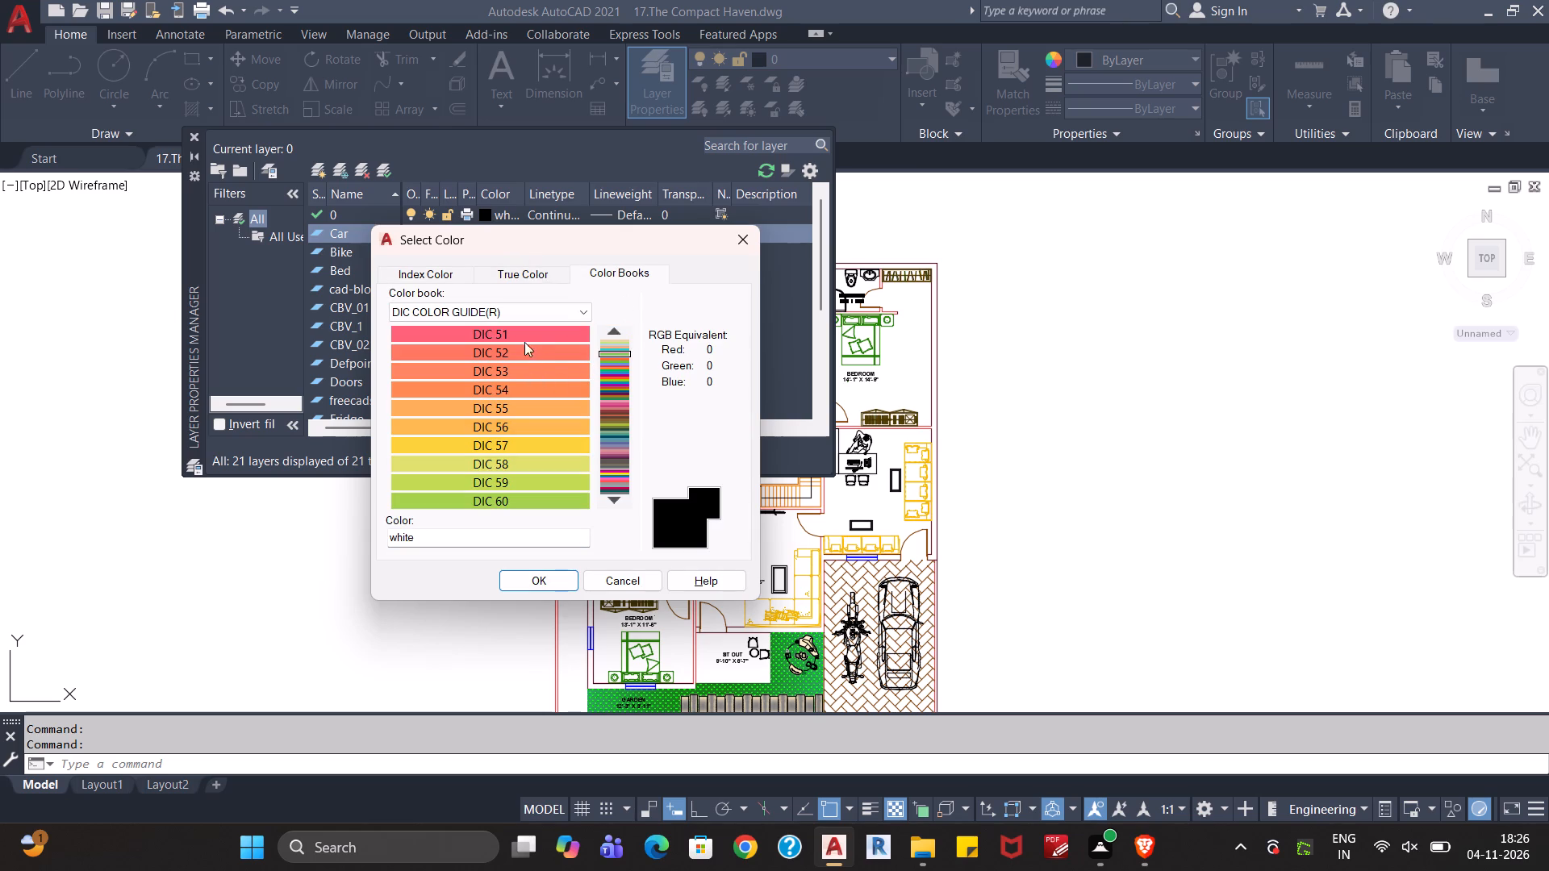
{"action": "left_click", "coordinate": [510, 390]}
{"action": "left_click", "coordinate": [528, 580]}
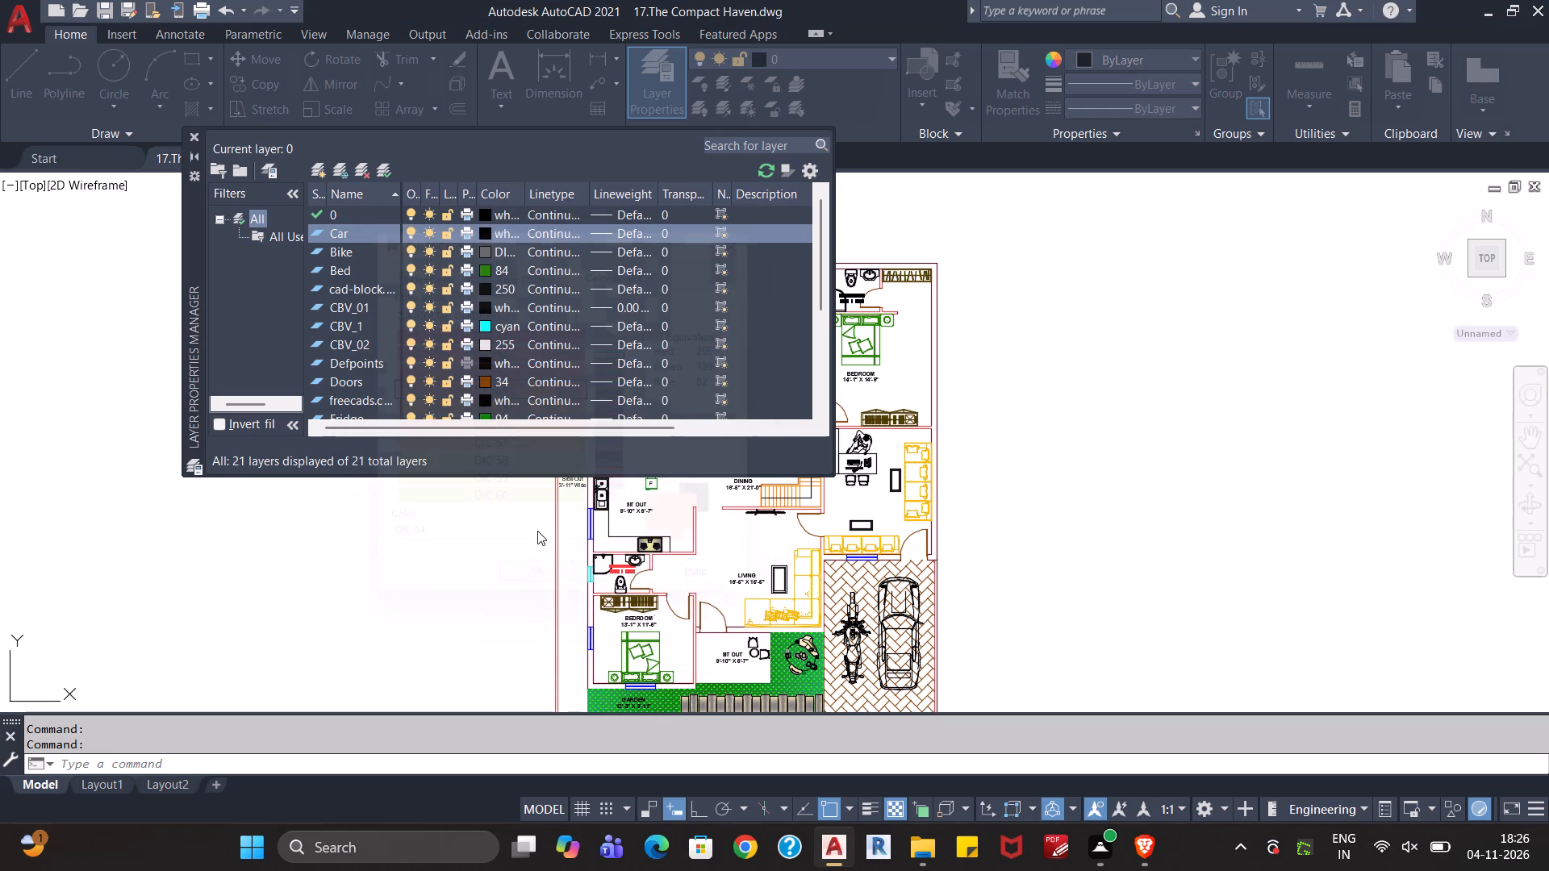
{"action": "left_click", "coordinate": [194, 137]}
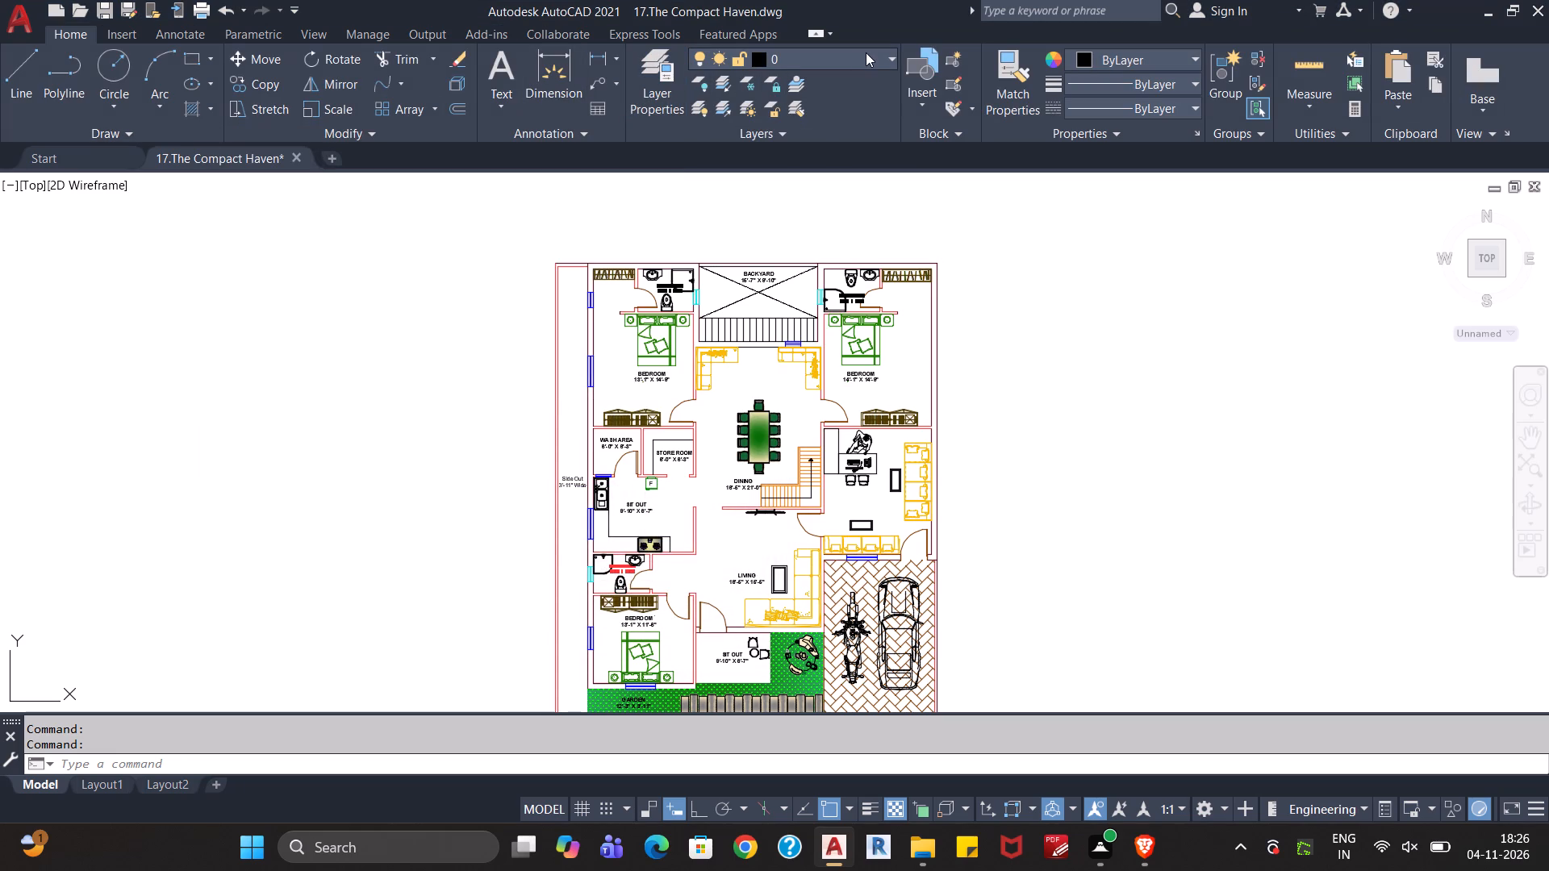
Assign the car block in the paved parking area to the Car layer and clear the selection.
{"action": "left_click", "coordinate": [887, 640]}
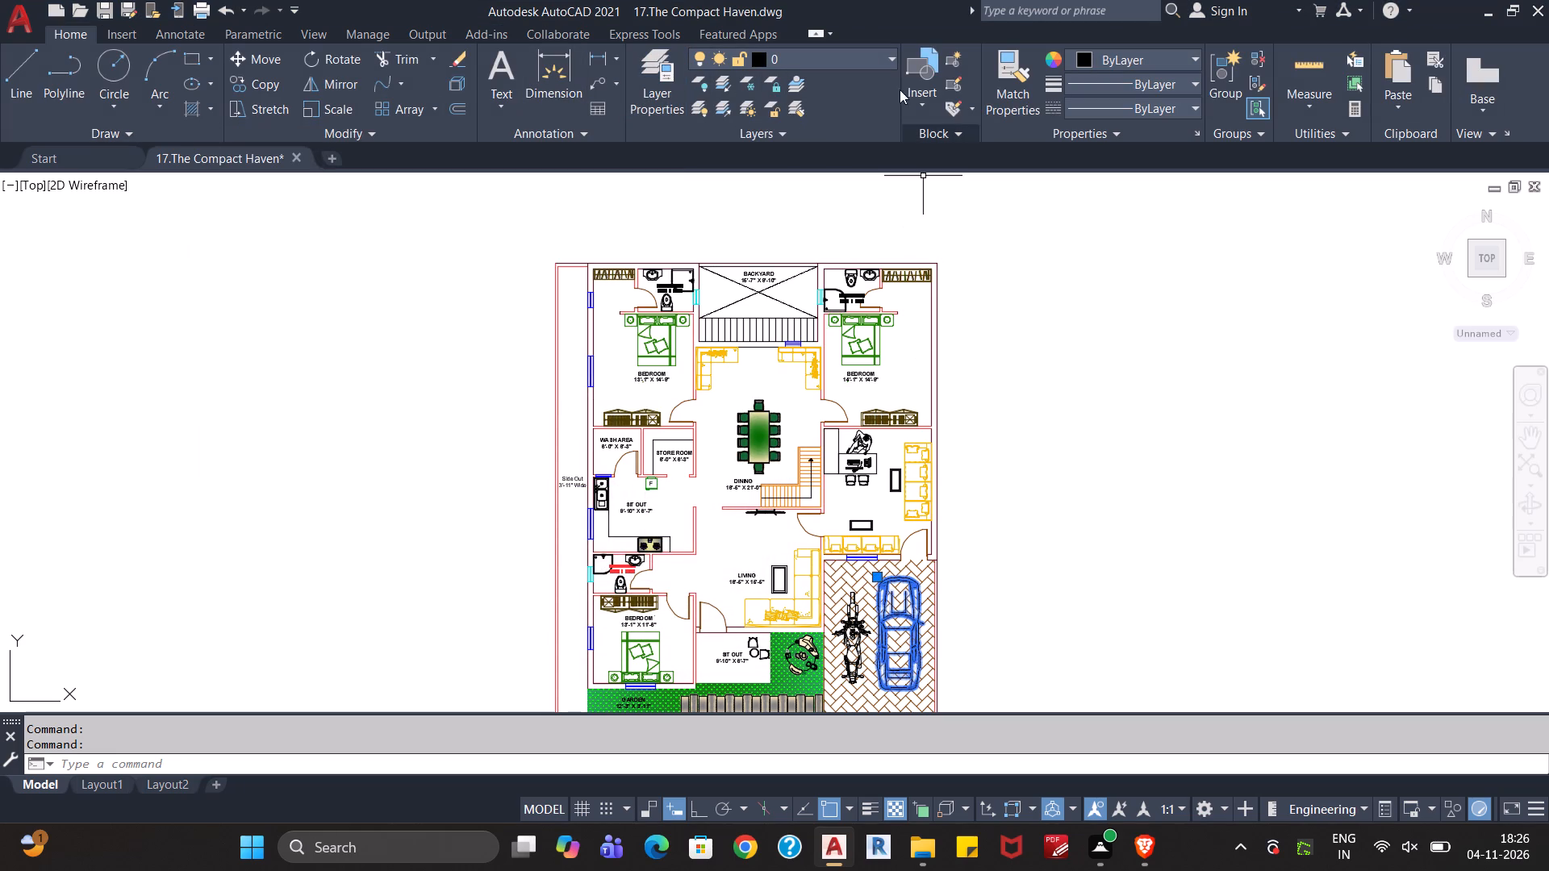
{"action": "left_click", "coordinate": [879, 62]}
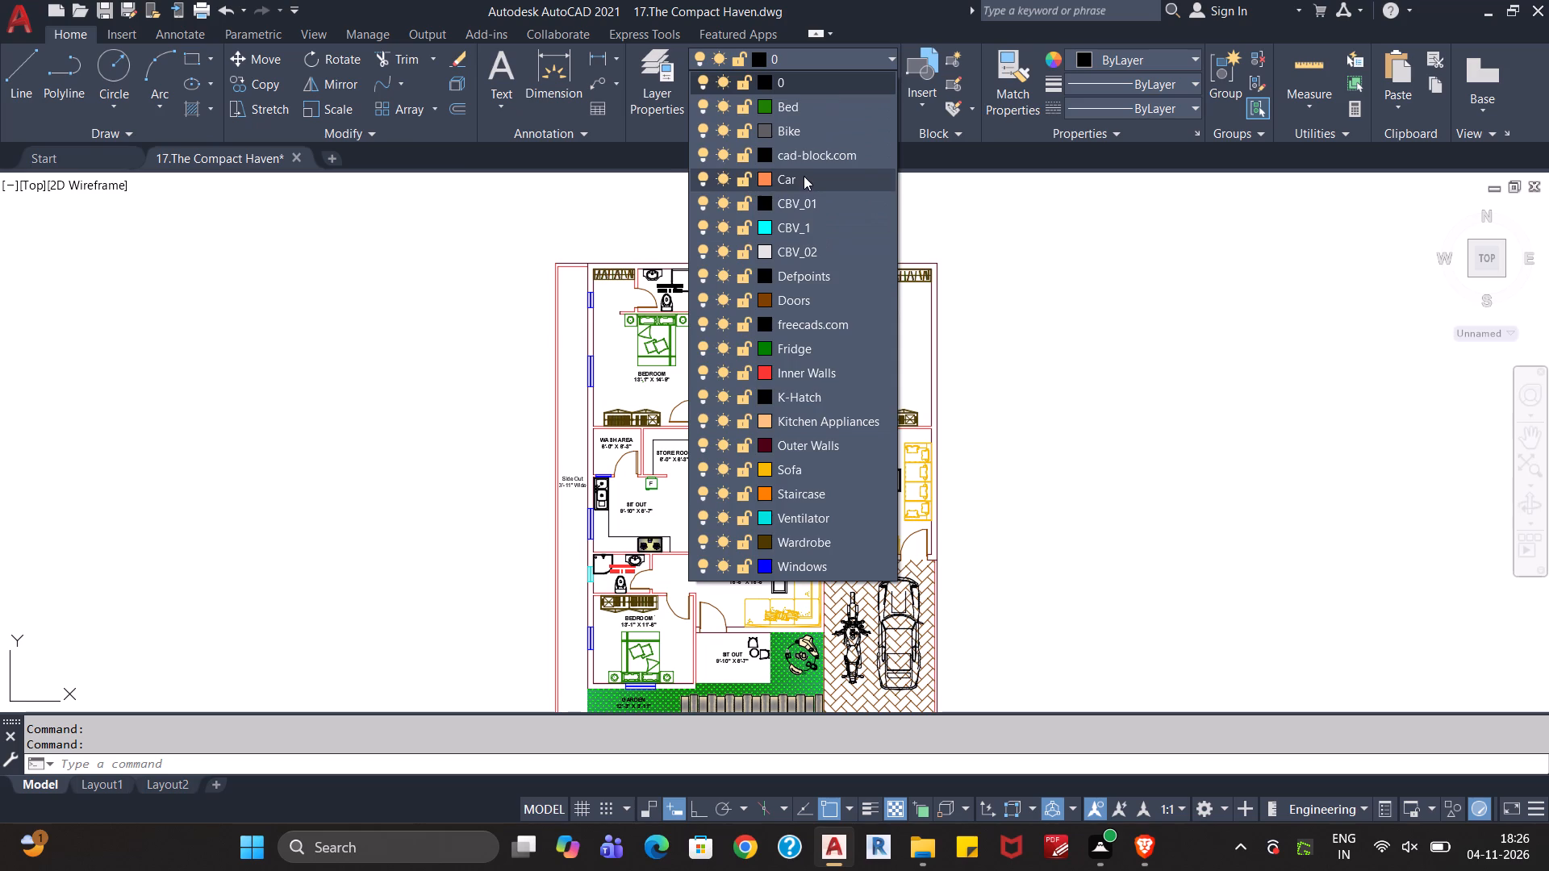
{"action": "left_click", "coordinate": [804, 176]}
{"action": "key", "text": "Escape"}
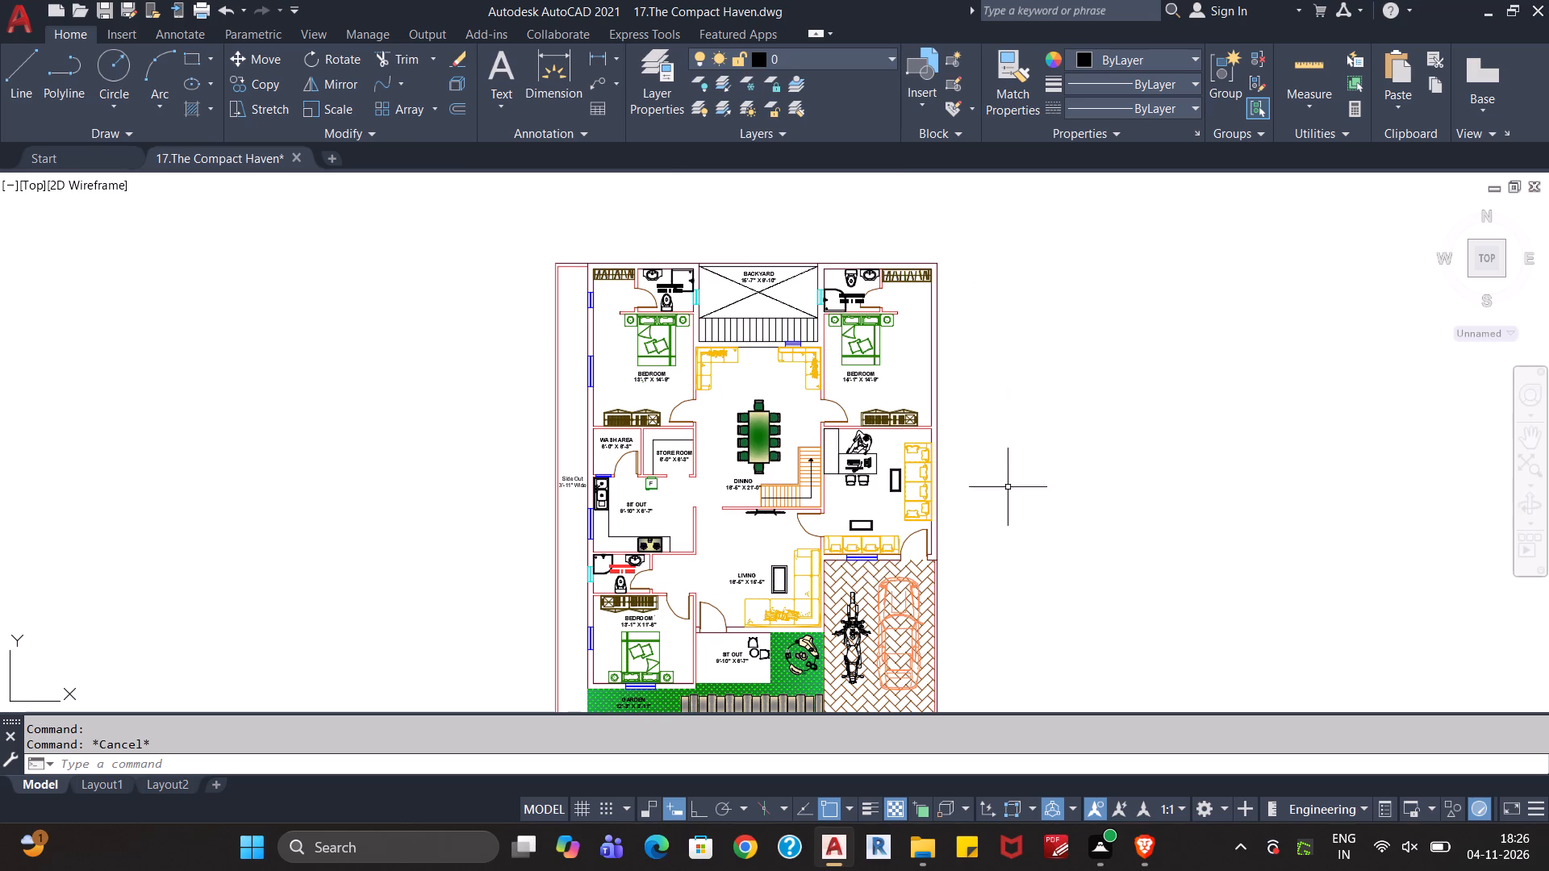
Change the Car layer's colour to red and clear the selection.
{"action": "left_click", "coordinate": [906, 626]}
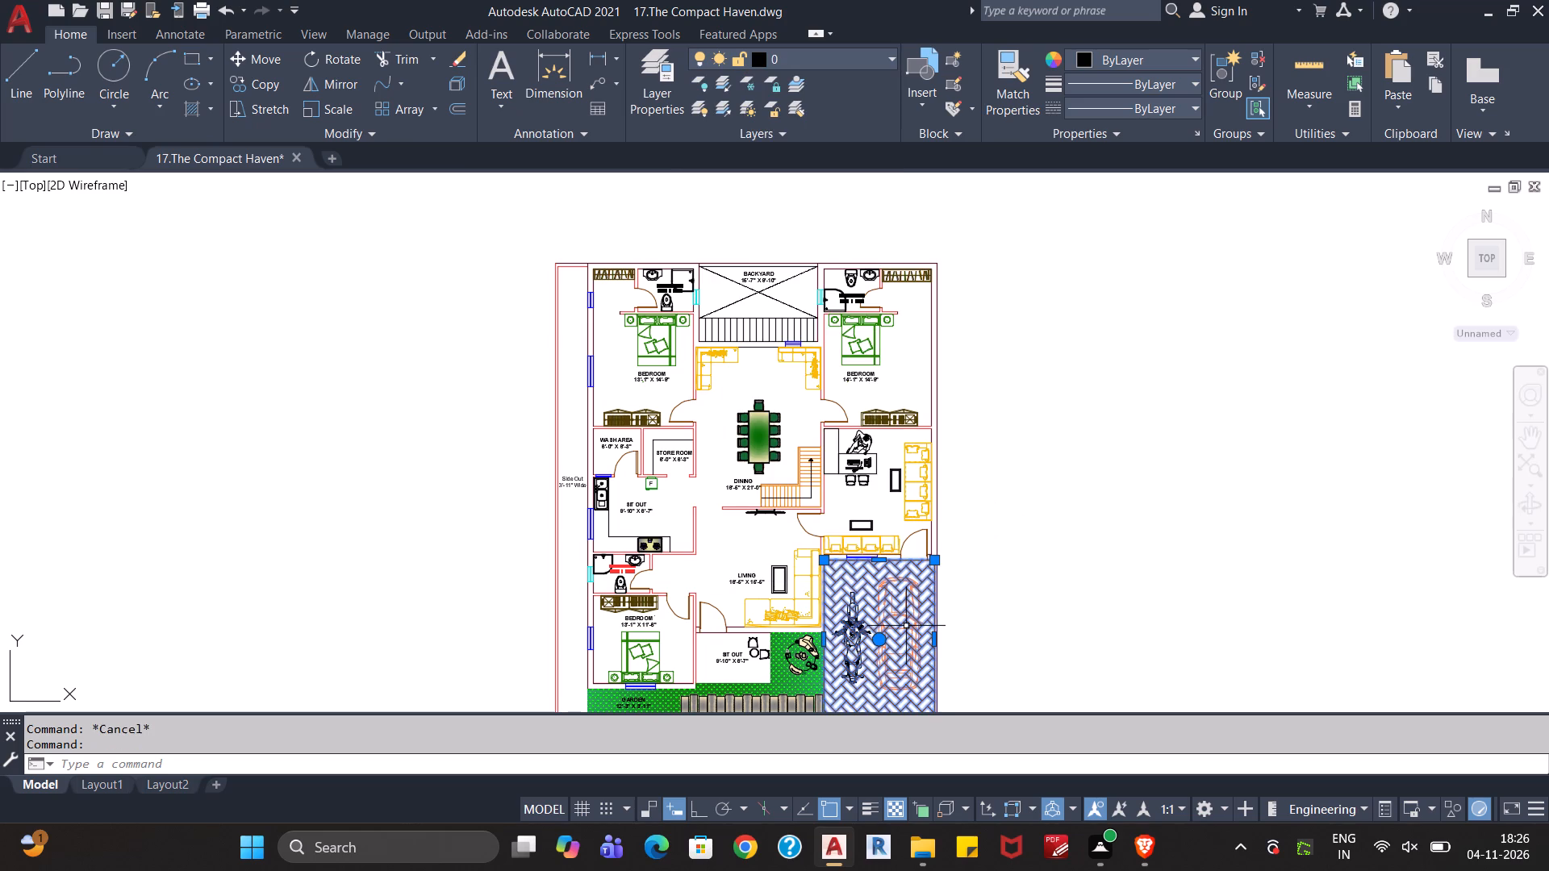
{"action": "key", "text": "Escape"}
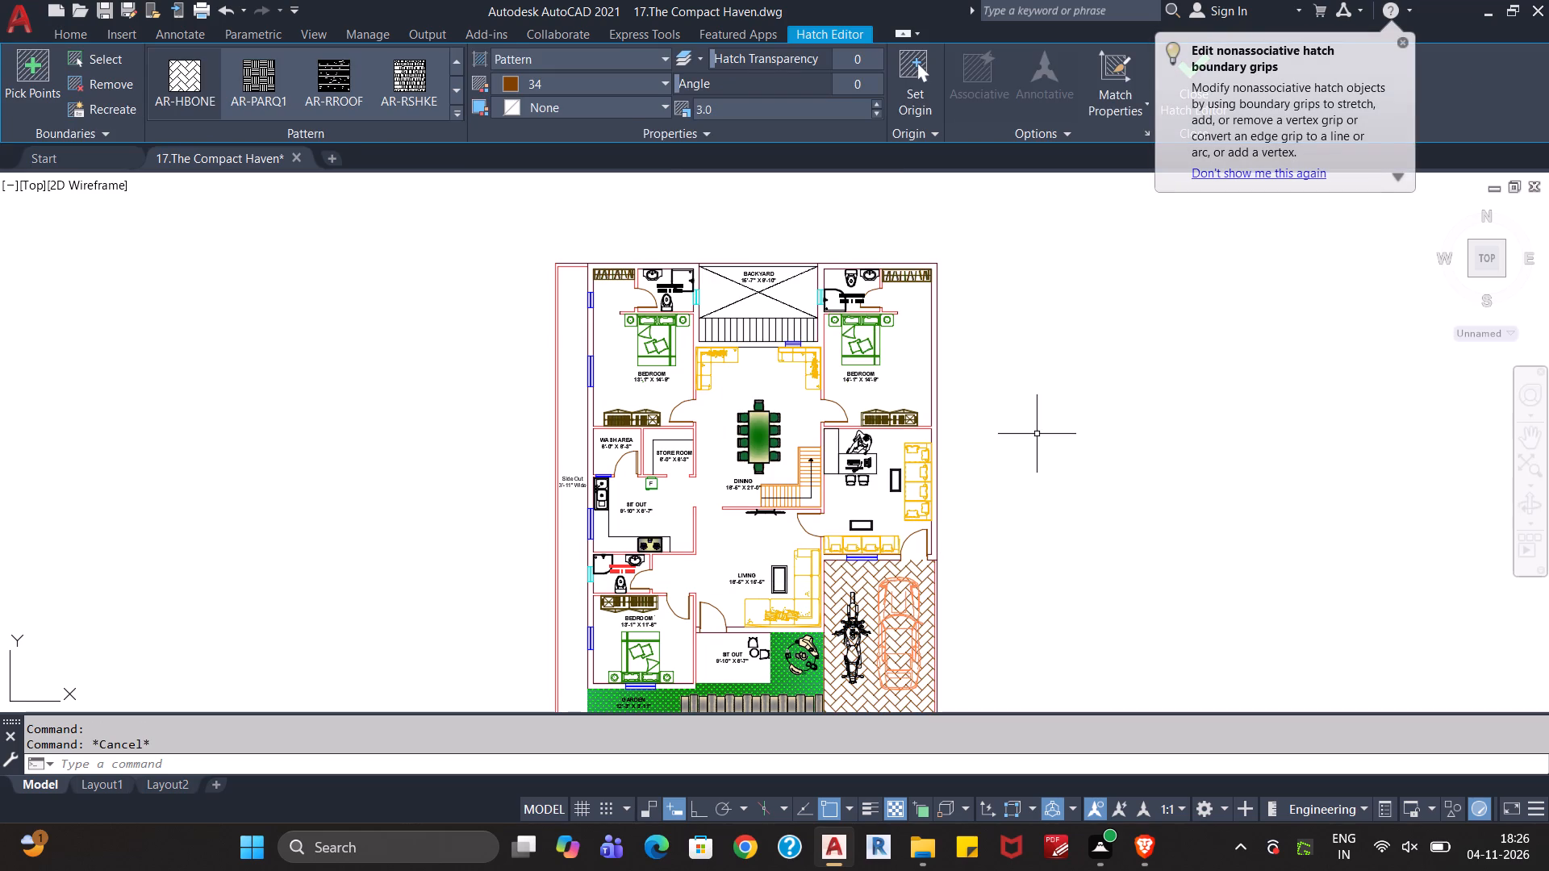
{"action": "left_click", "coordinate": [885, 637]}
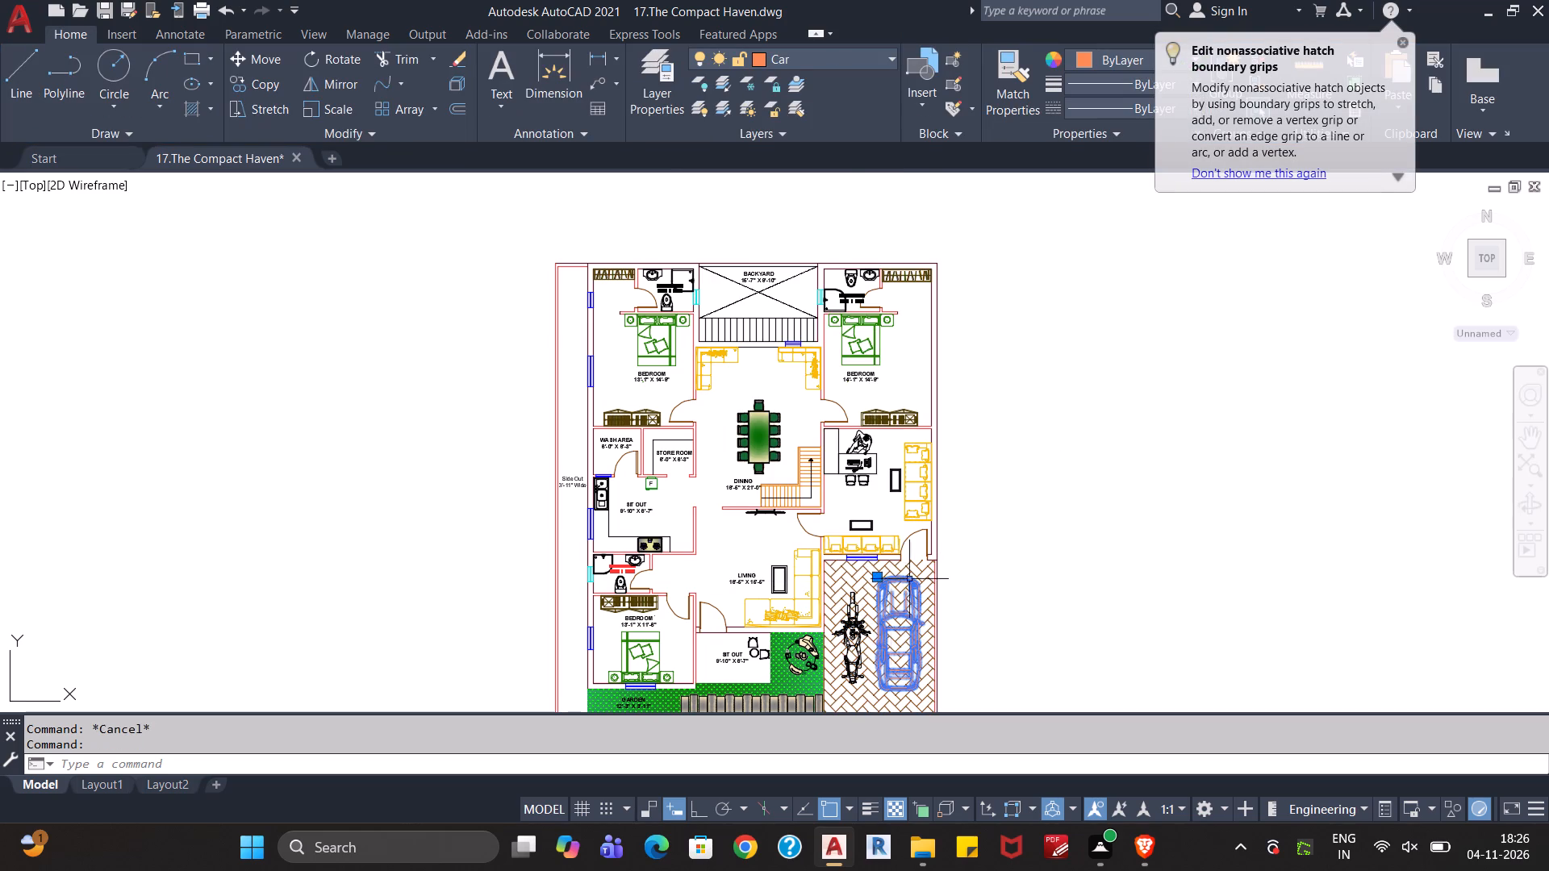
{"action": "left_click", "coordinate": [875, 56]}
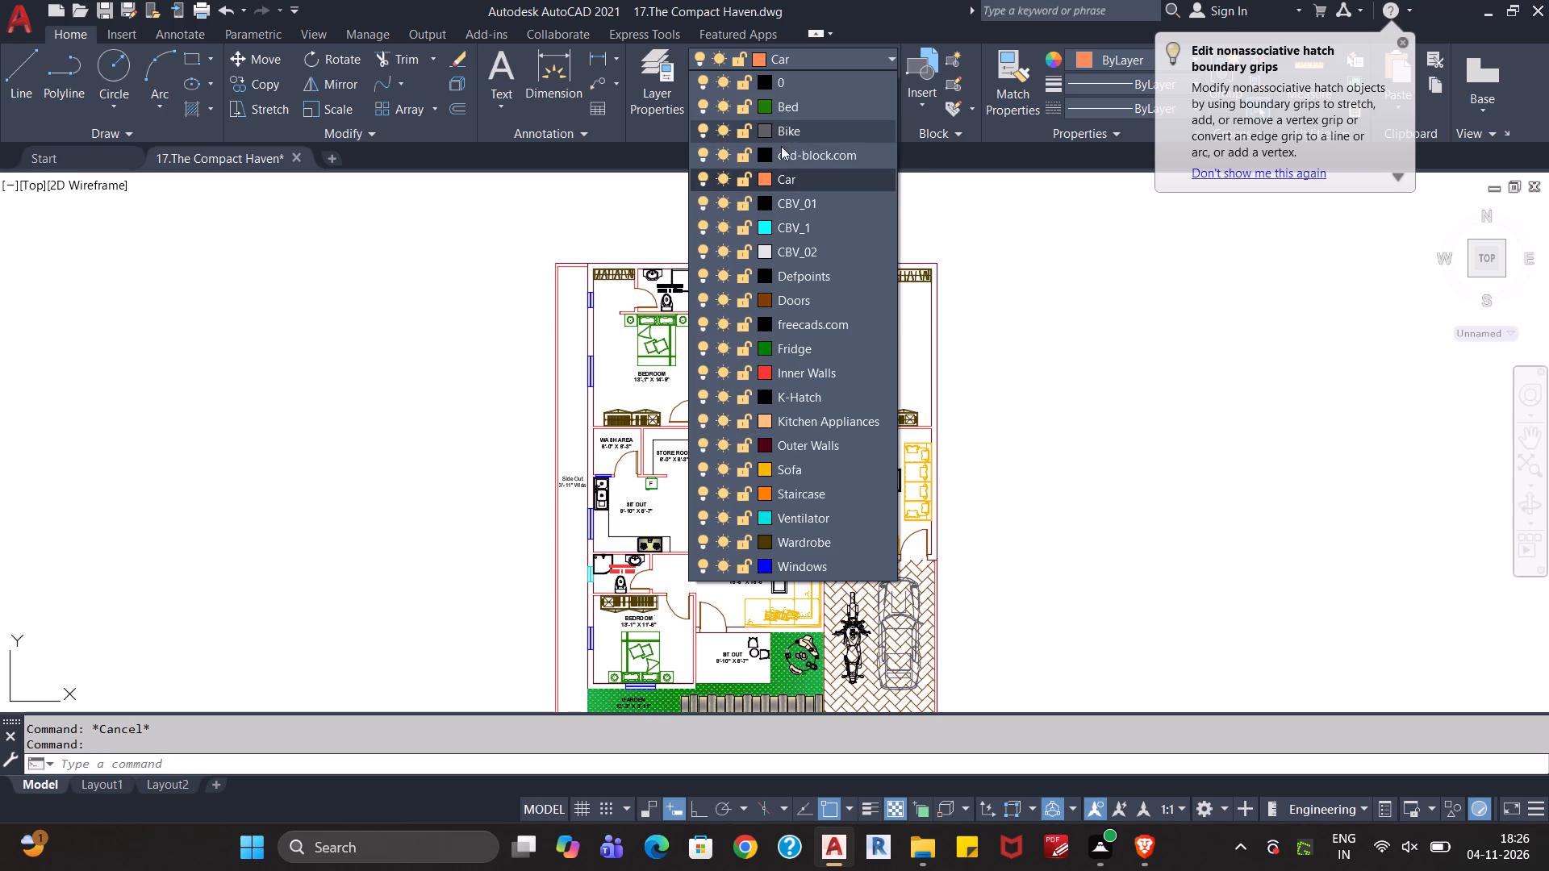
{"action": "left_click", "coordinate": [768, 175]}
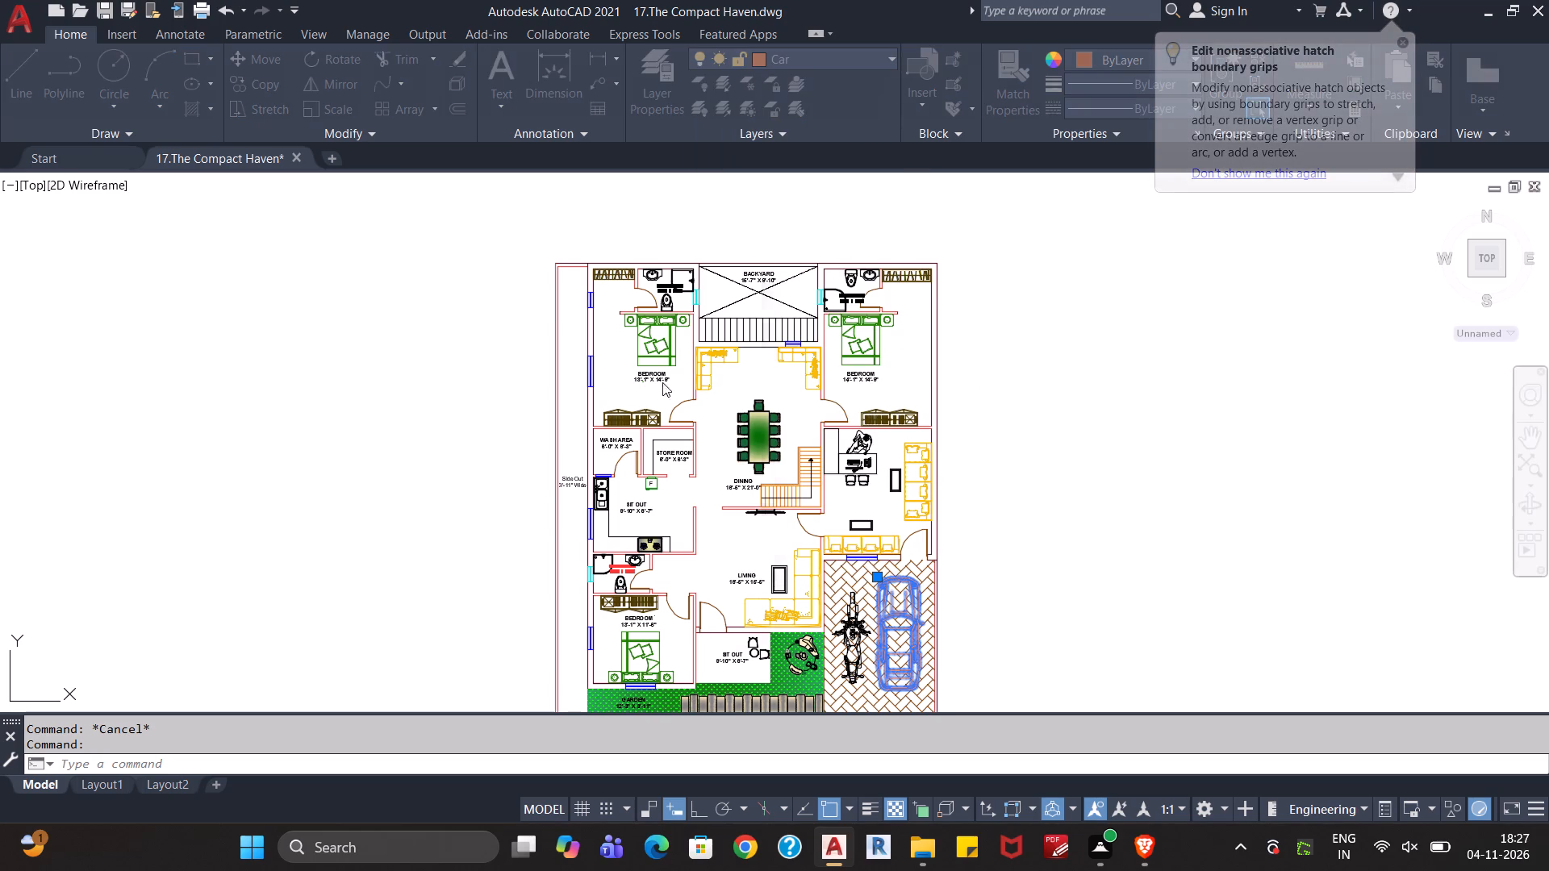
{"action": "left_click", "coordinate": [447, 274]}
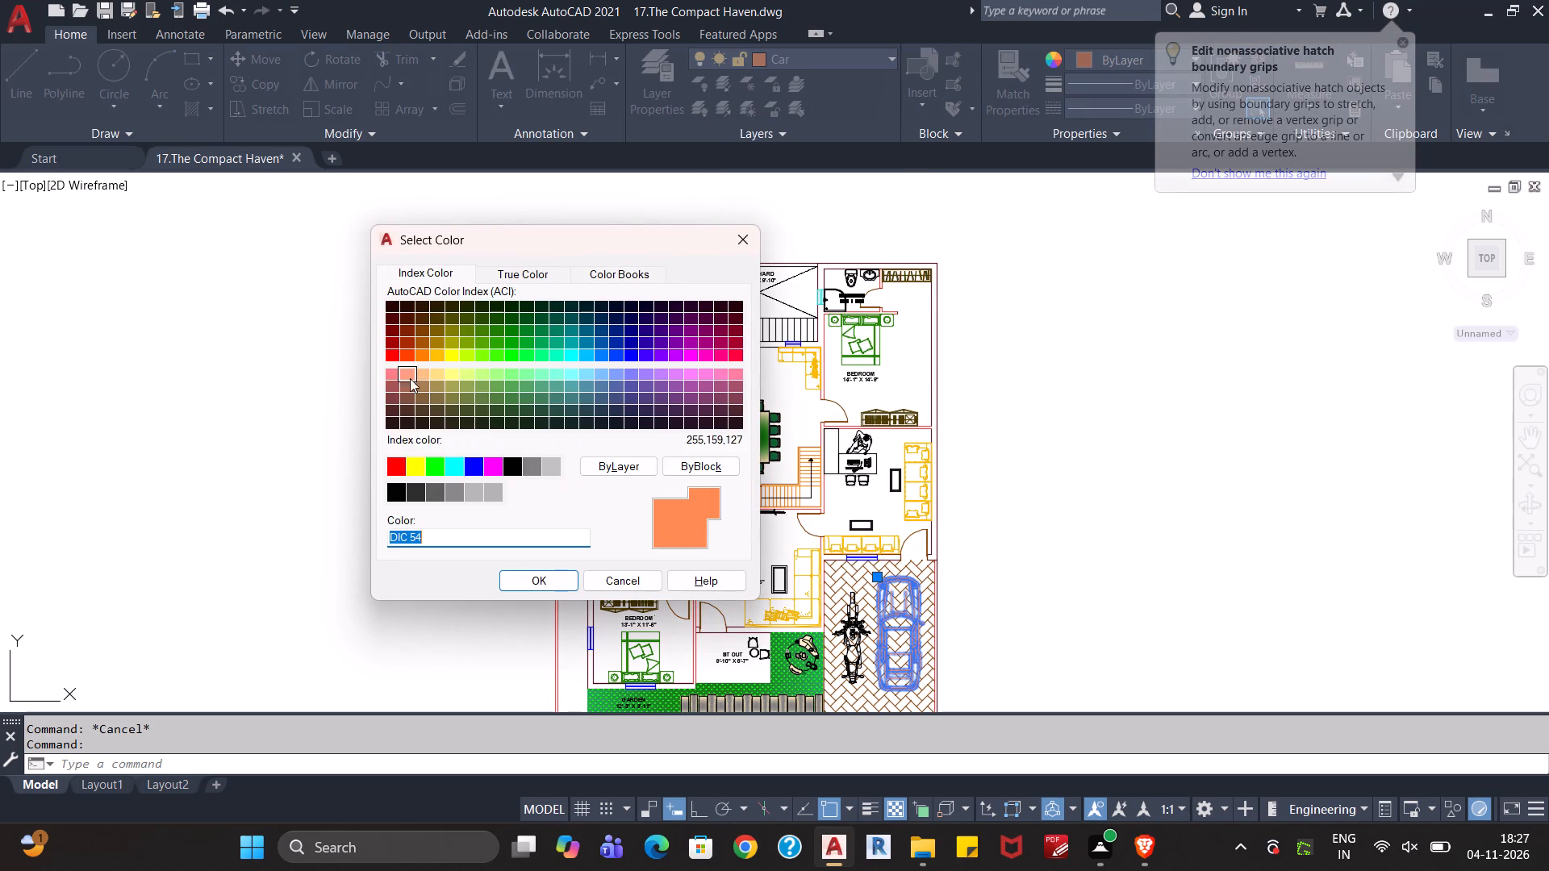
{"action": "left_click", "coordinate": [395, 469]}
{"action": "left_click", "coordinate": [524, 581]}
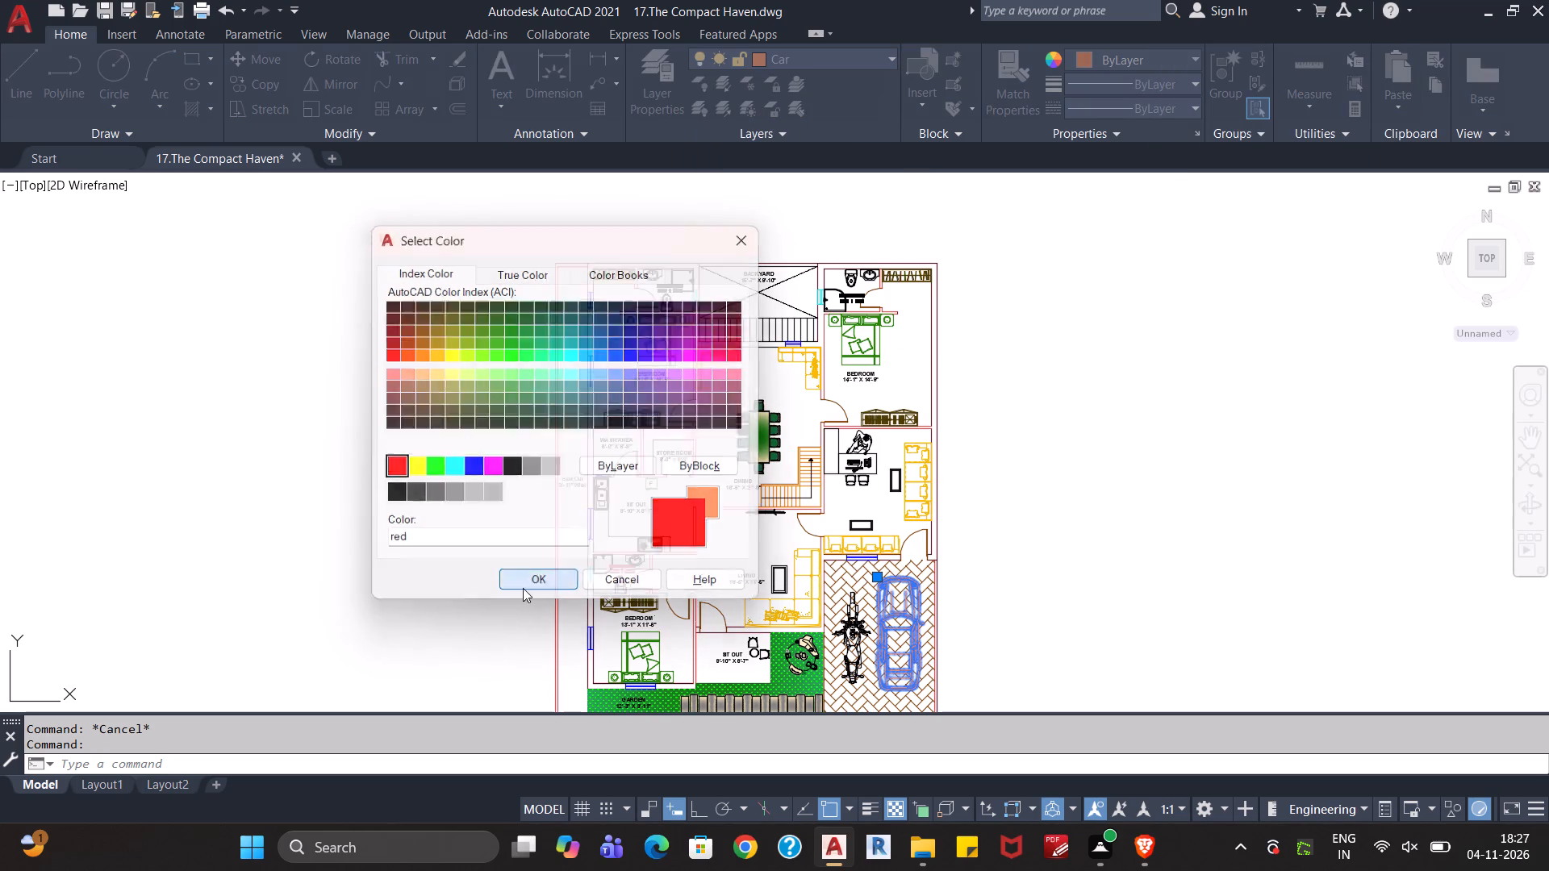
{"action": "key", "text": "Escape"}
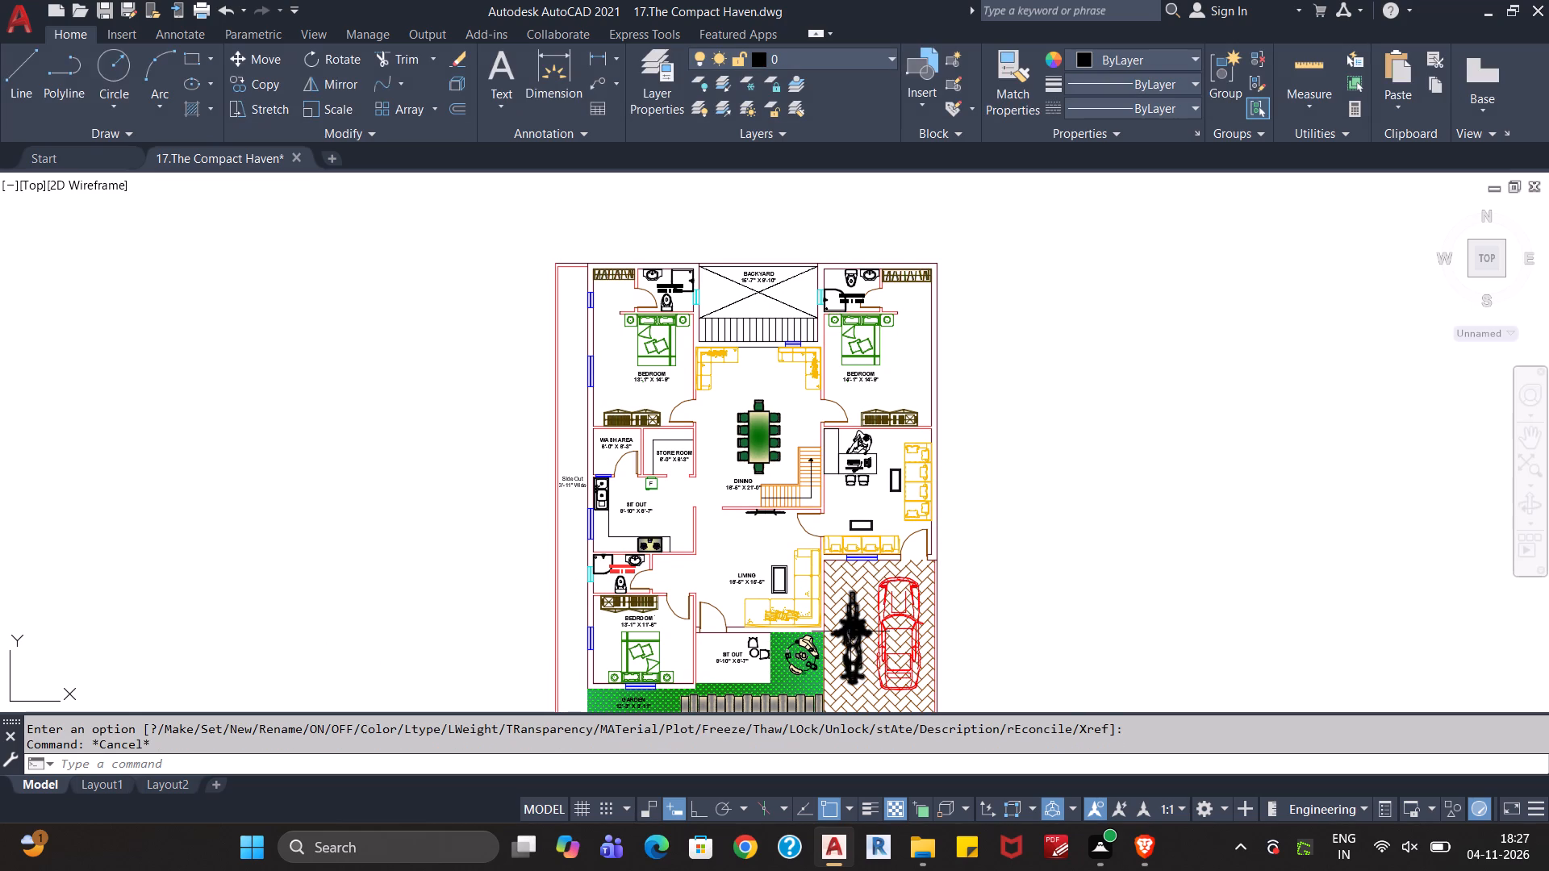
Assign the motorcycle block in the paved parking area to the Bike layer and clear the selection.
{"action": "left_click", "coordinate": [850, 631]}
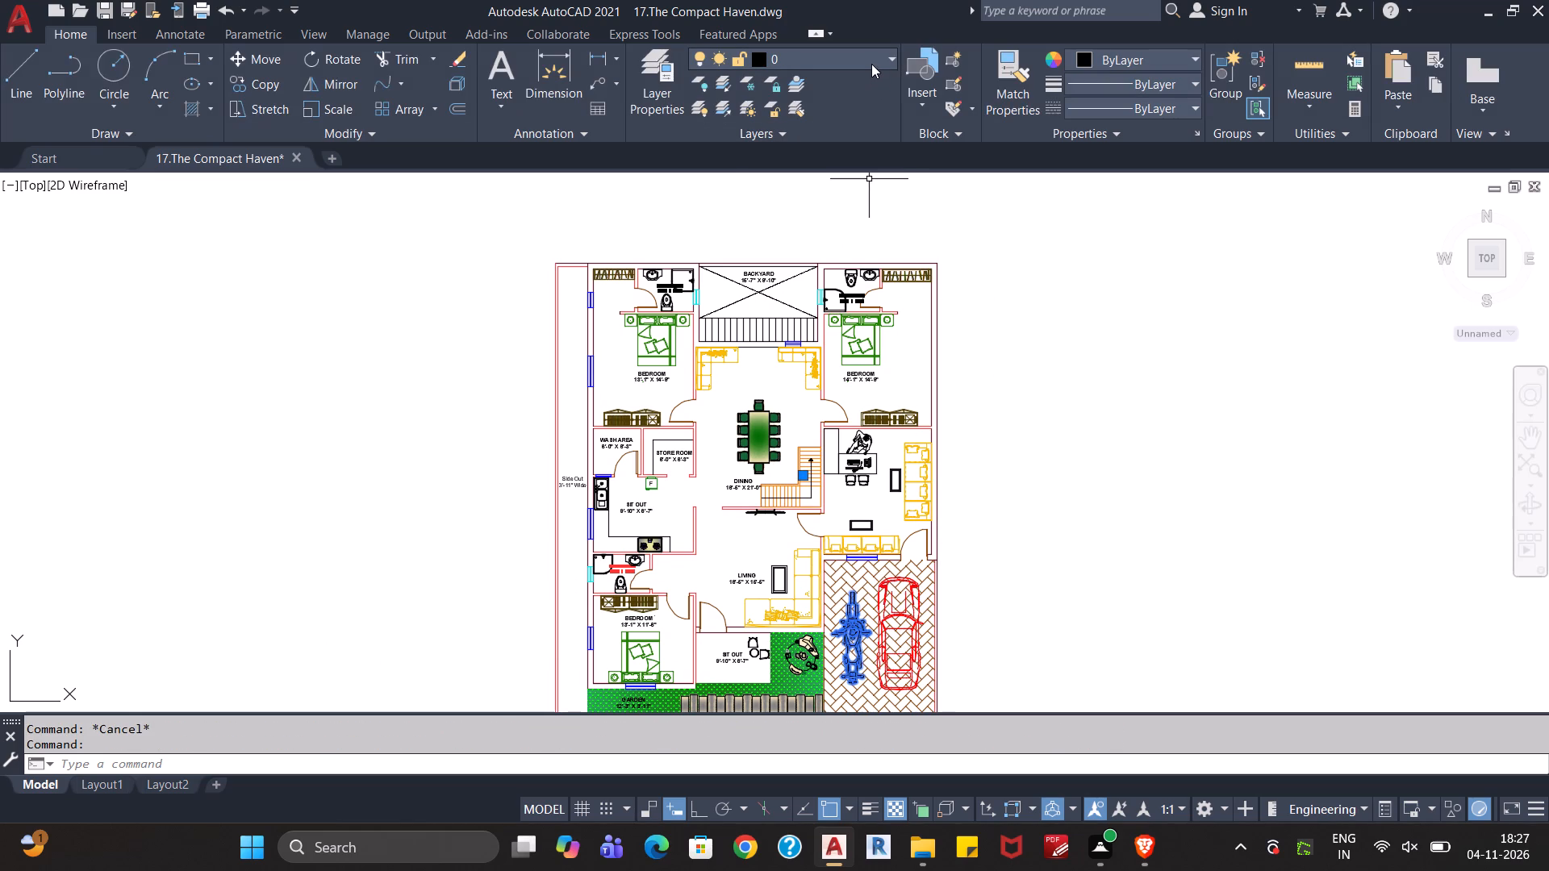
{"action": "left_click", "coordinate": [871, 64]}
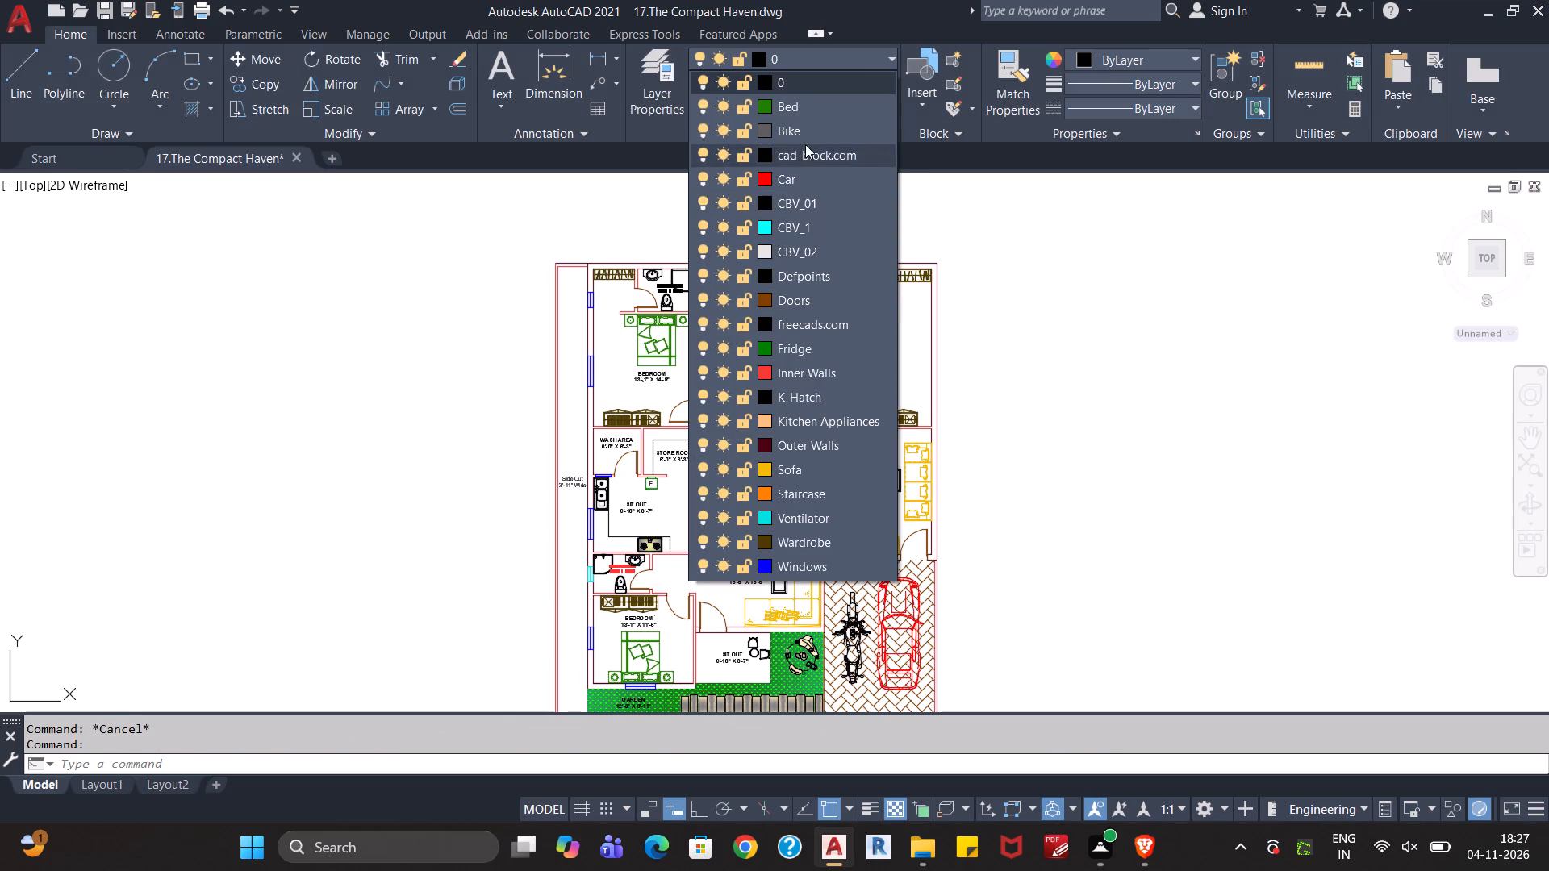
{"action": "left_click", "coordinate": [808, 128]}
{"action": "key", "text": "Escape"}
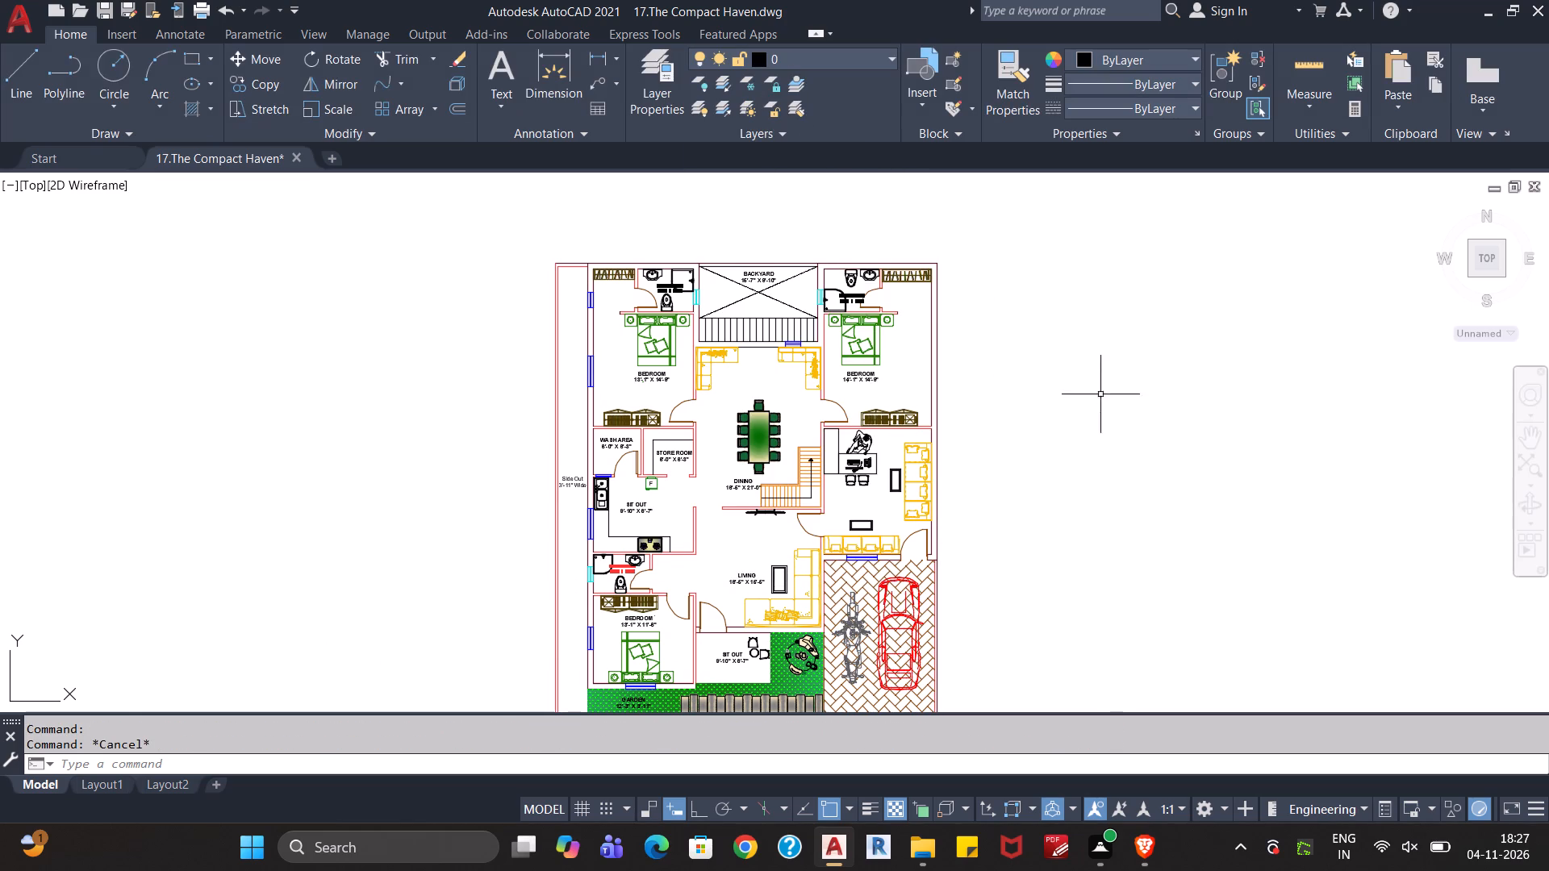
With Ortho on, draw a vertical line about 1'-9" long across the parking area's front wall, near the plot's outer corner.
{"action": "middle_click_drag", "start_coordinate": [1079, 500], "coordinate": [1062, 333]}
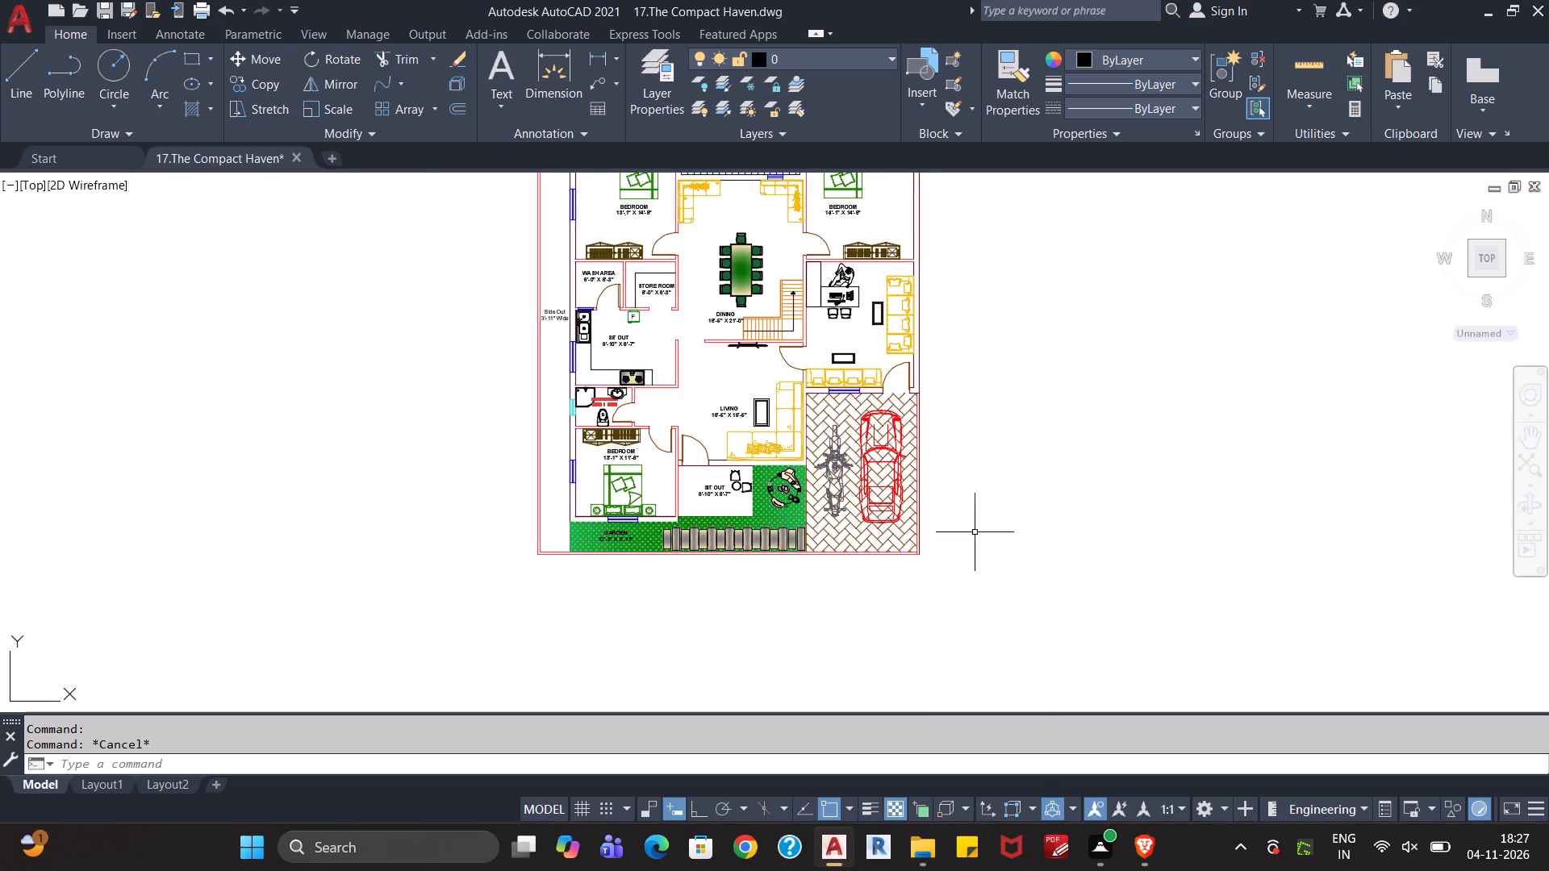
{"action": "scroll", "coordinate": [963, 548], "scroll_direction": "up", "scroll_amount": 2}
{"action": "scroll", "coordinate": [909, 591], "scroll_direction": "up", "scroll_amount": 1}
{"action": "middle_click_drag", "start_coordinate": [909, 592], "coordinate": [988, 536]}
{"action": "scroll", "coordinate": [836, 552], "scroll_direction": "up", "scroll_amount": 1}
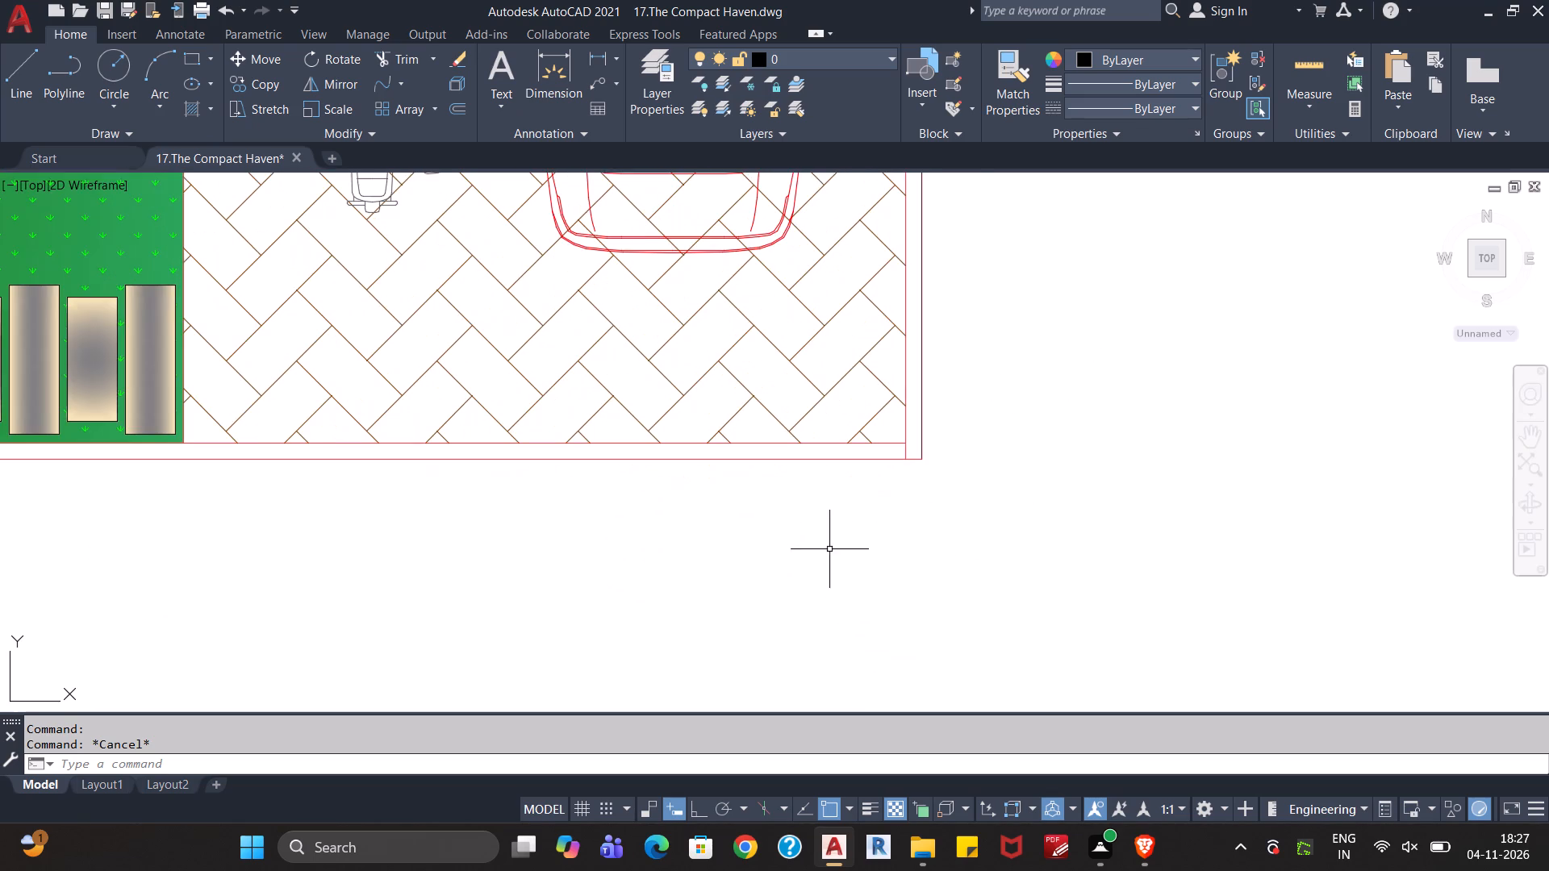
{"action": "middle_click_drag", "start_coordinate": [828, 538], "coordinate": [887, 582]}
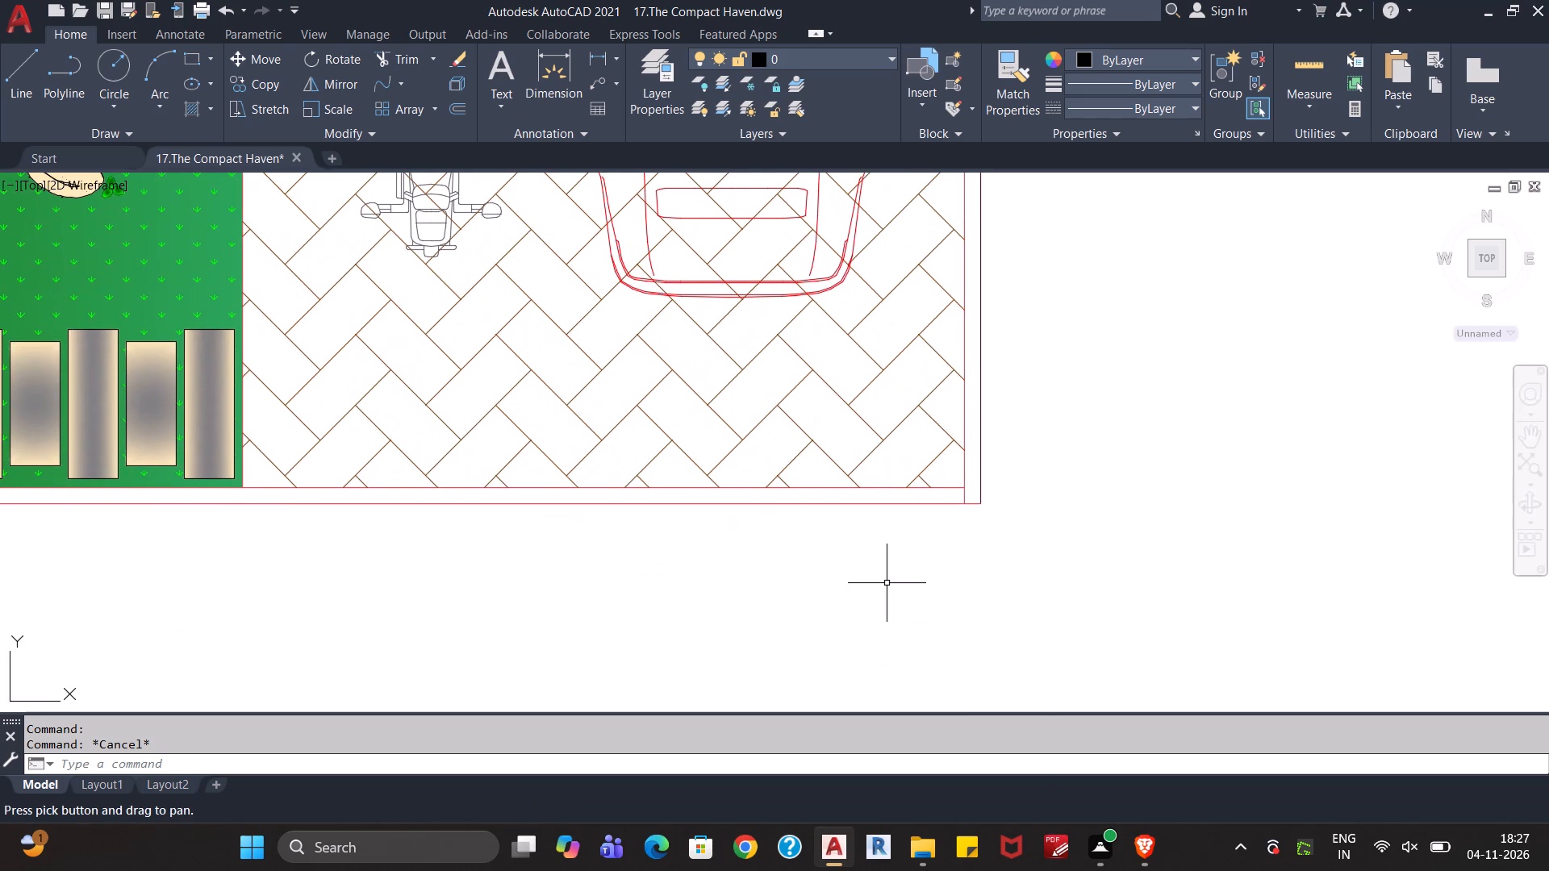
{"action": "key", "text": "l"}
{"action": "key", "text": "Return"}
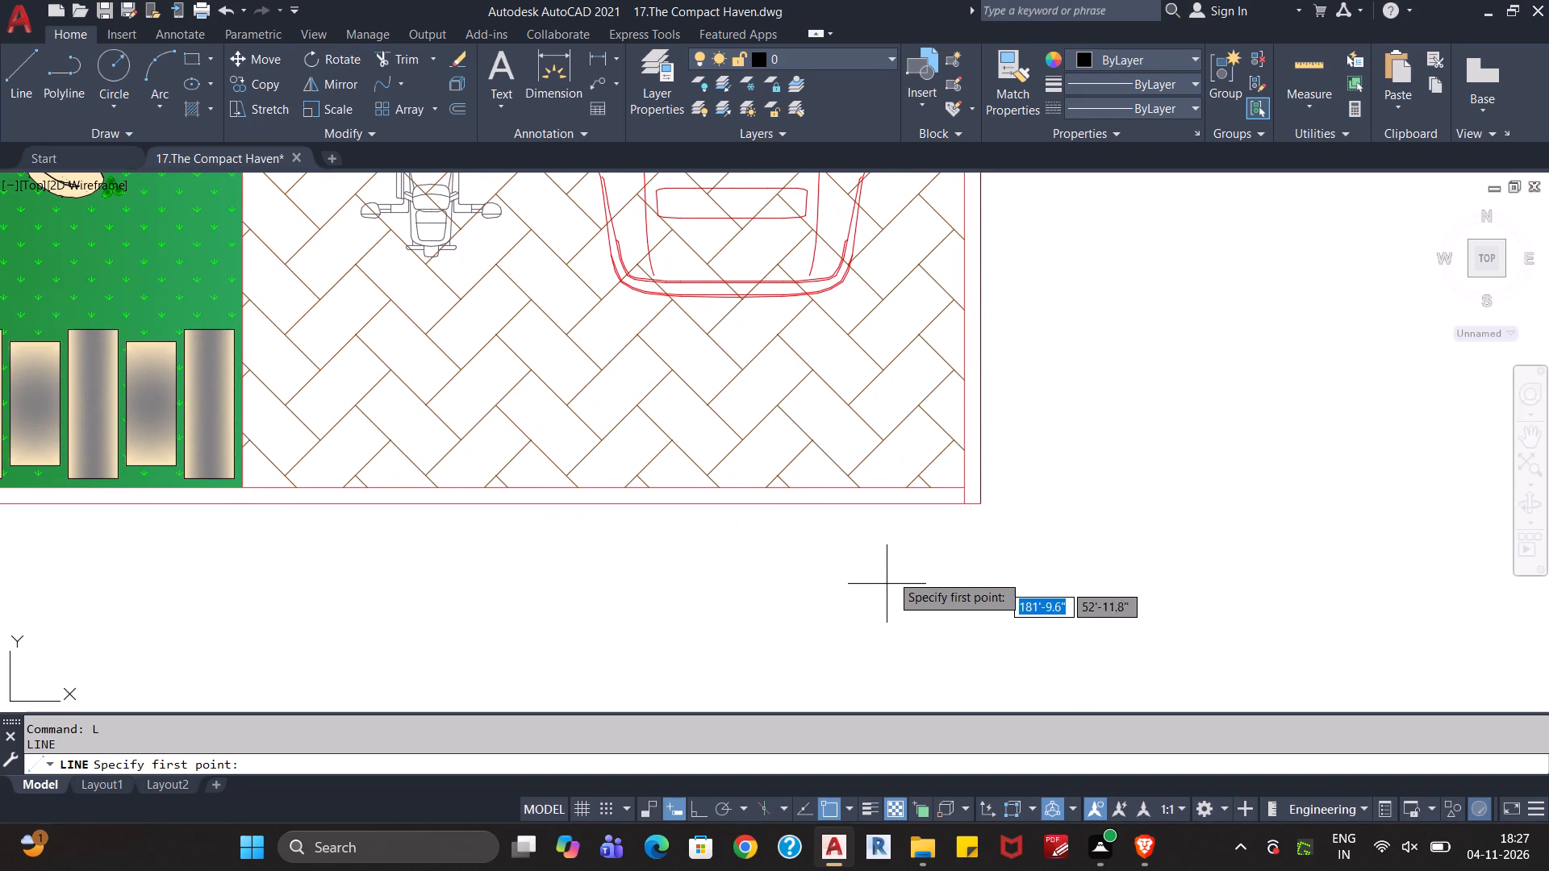
{"action": "left_click", "coordinate": [925, 531]}
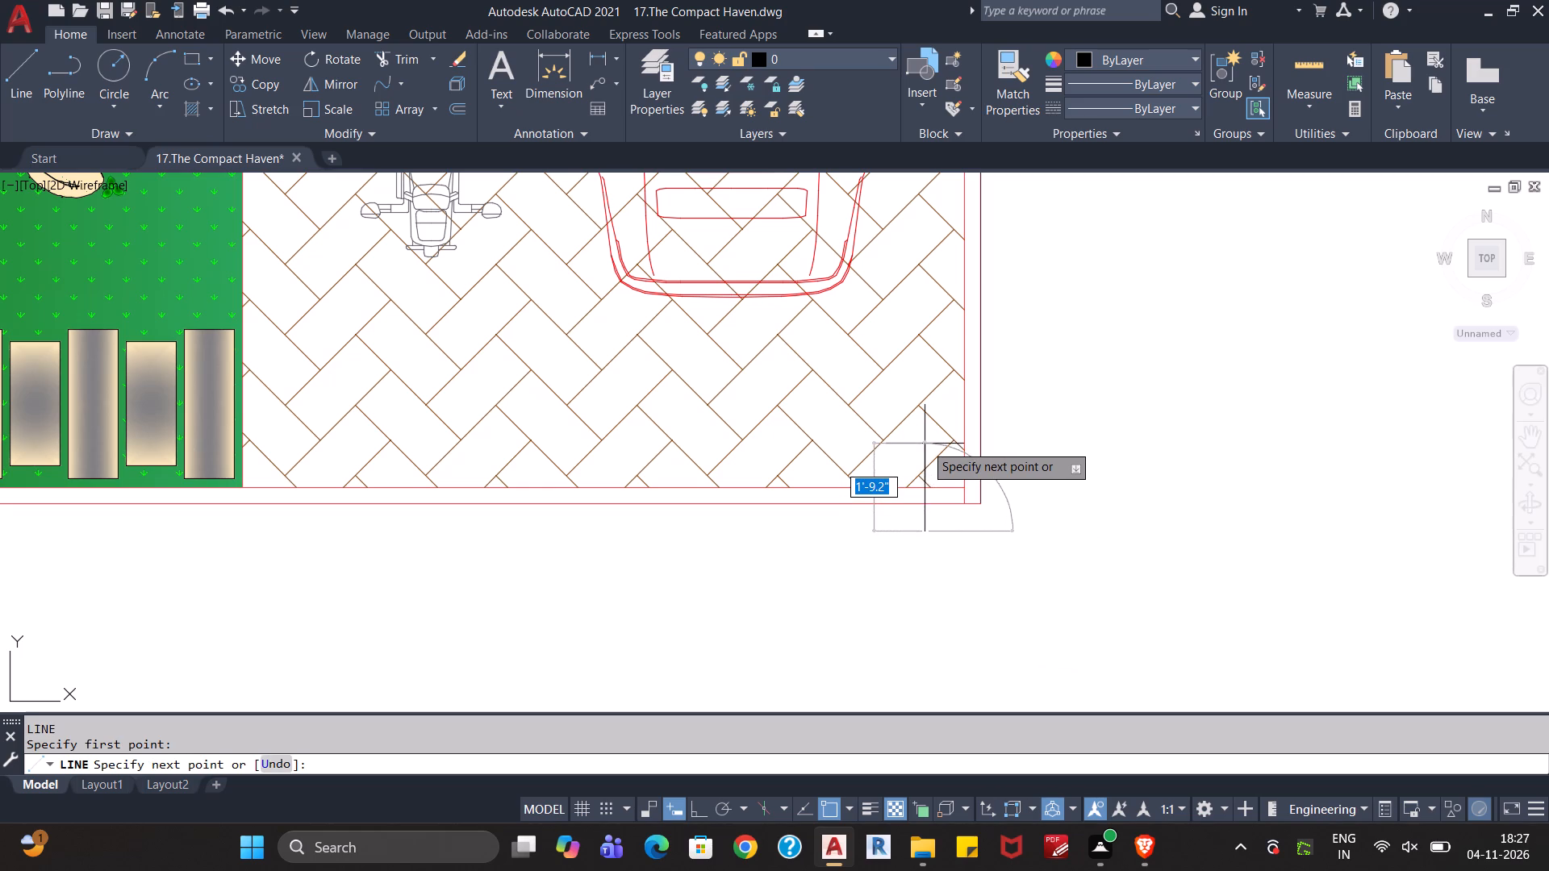
{"action": "key", "text": "F8"}
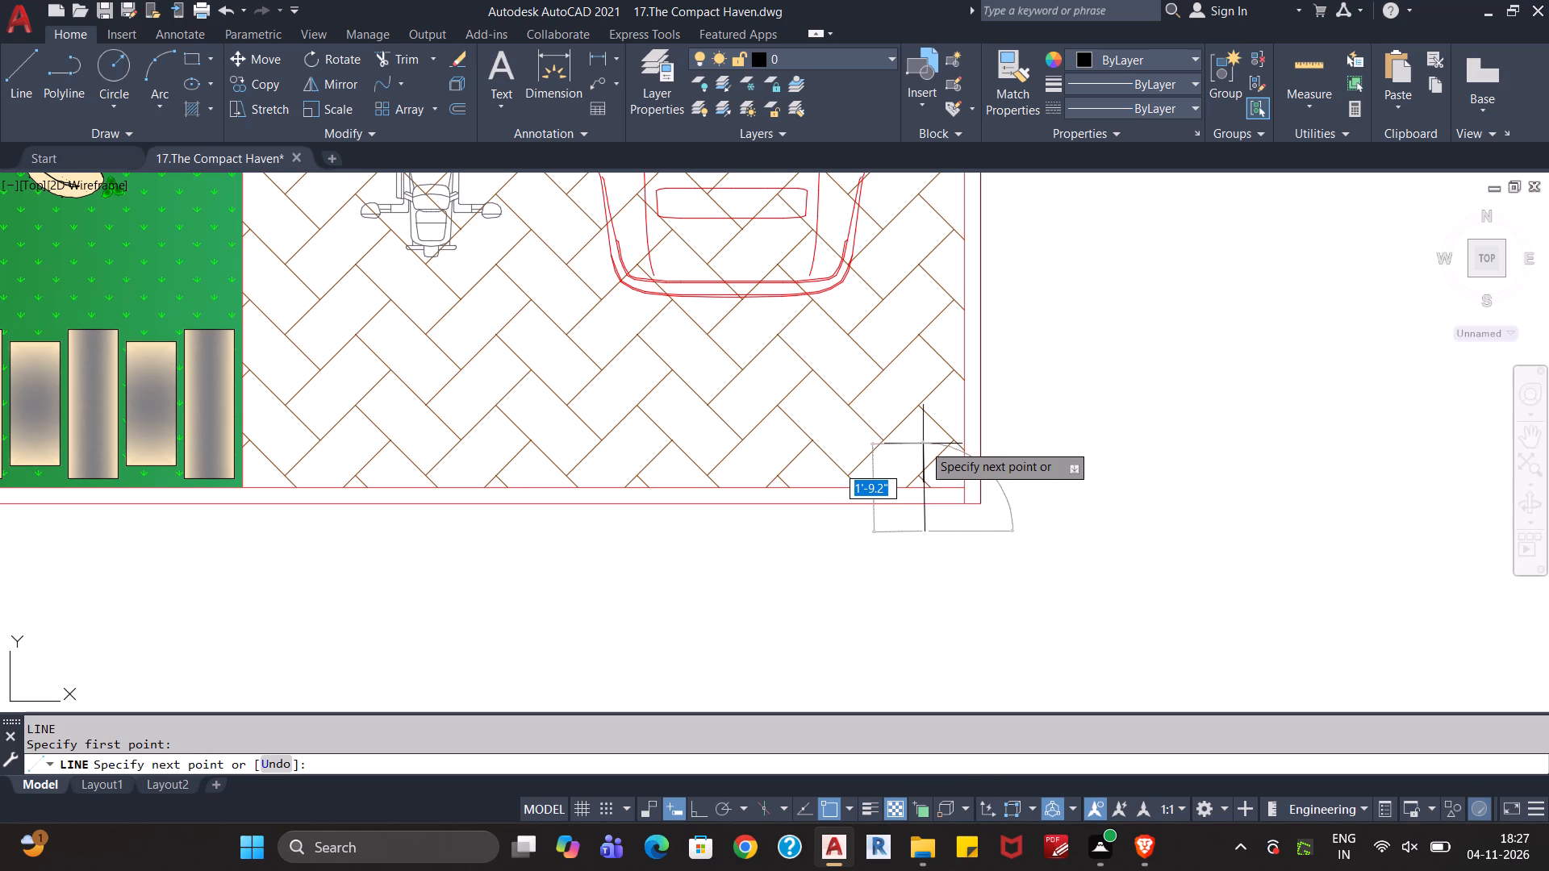
{"action": "left_click", "coordinate": [923, 444]}
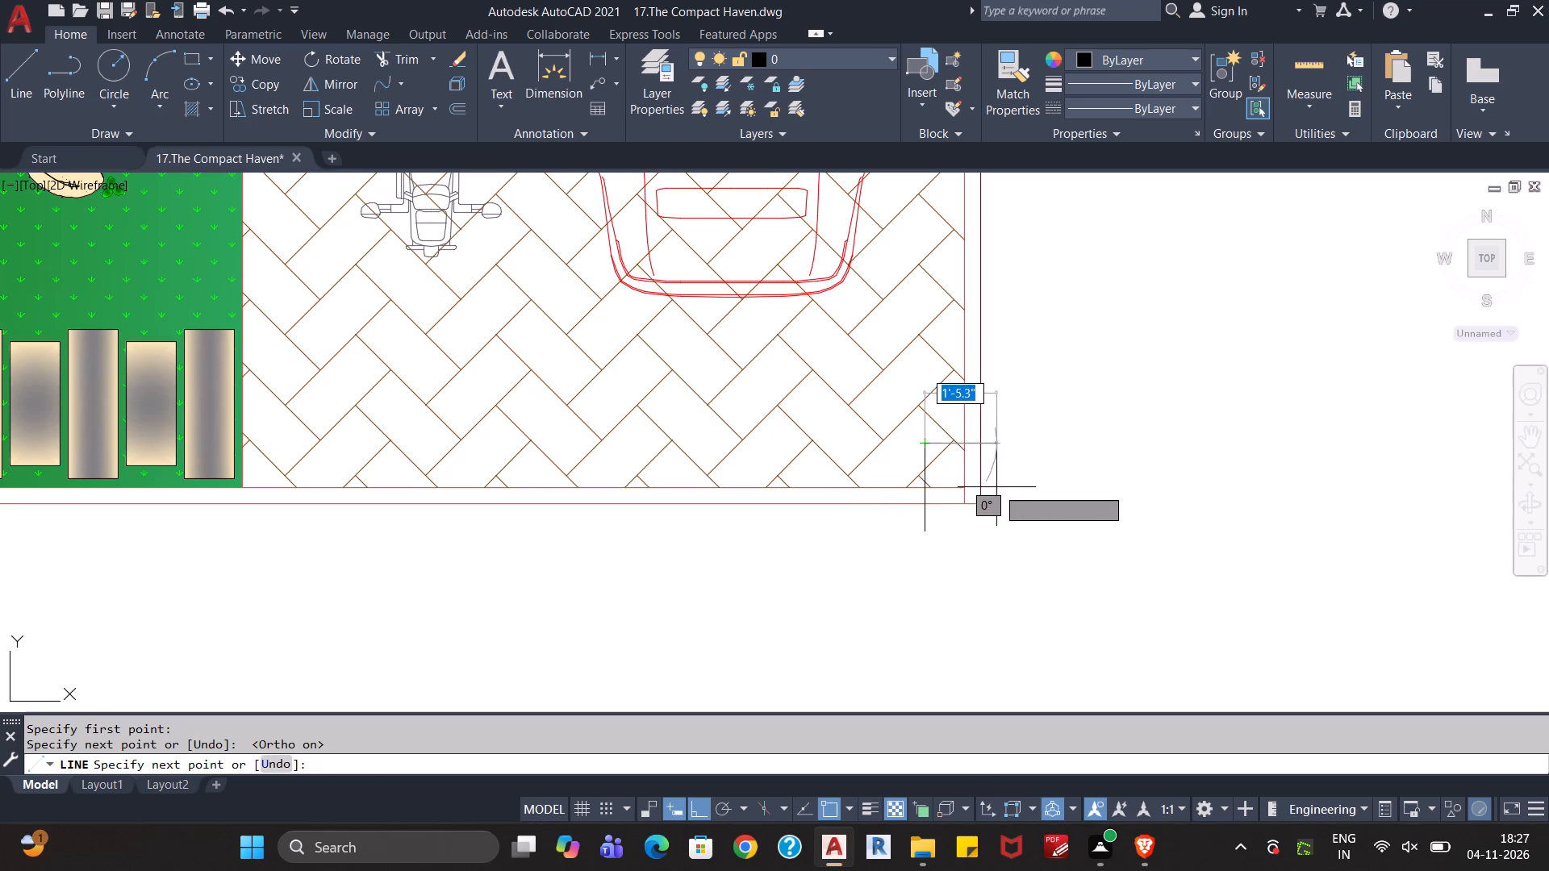
{"action": "key", "text": "Escape"}
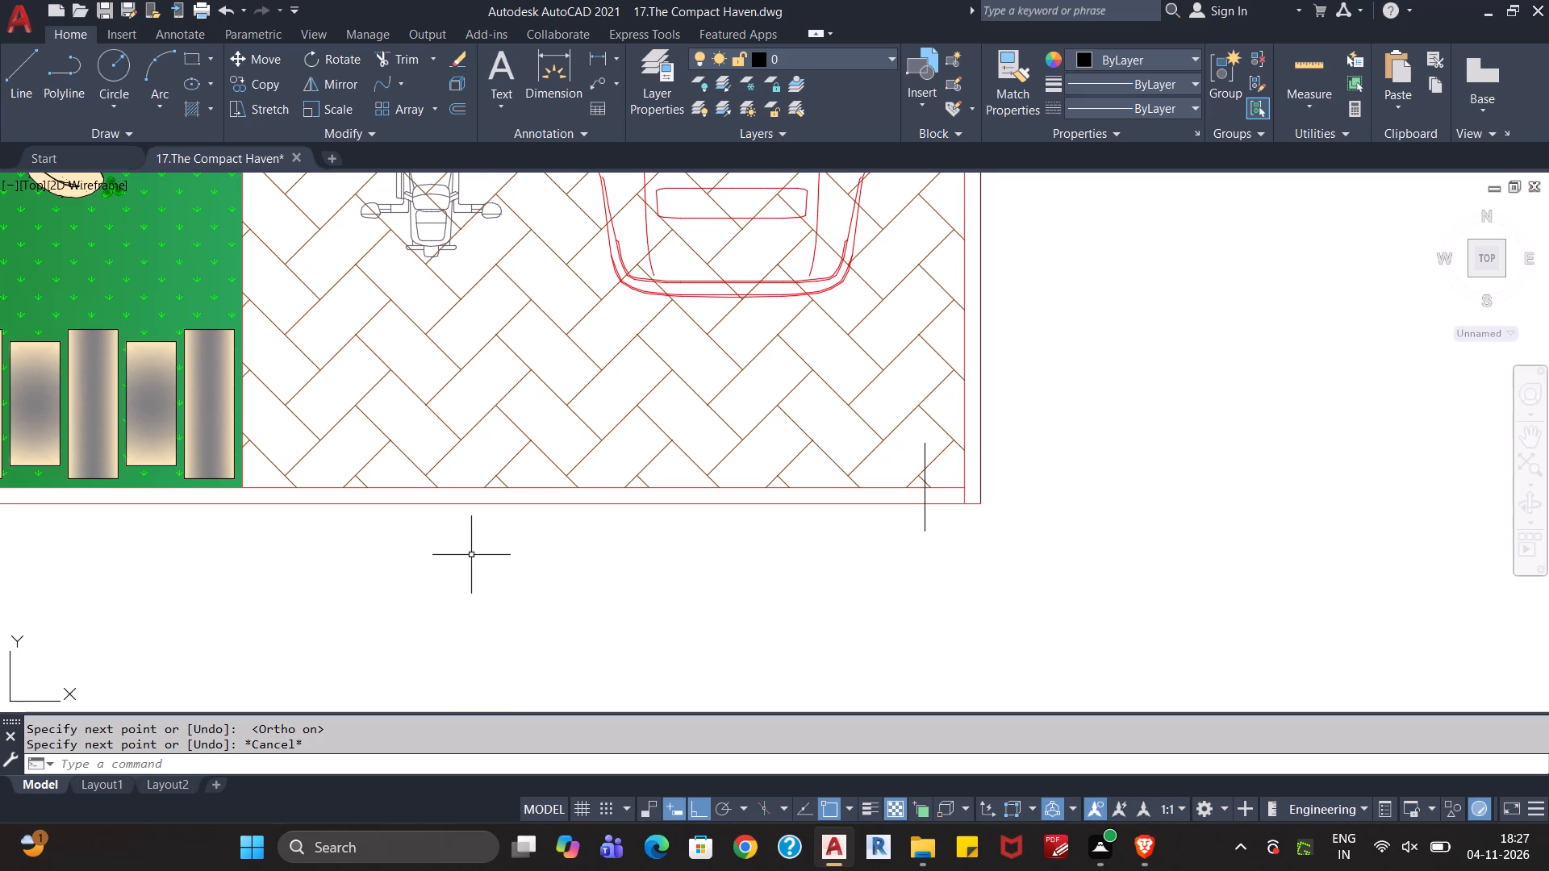
Draw a second vertical line across the parking area's front wall on the bike side, about 10'-2" from the first.
{"action": "key", "text": "l"}
{"action": "key", "text": "Return"}
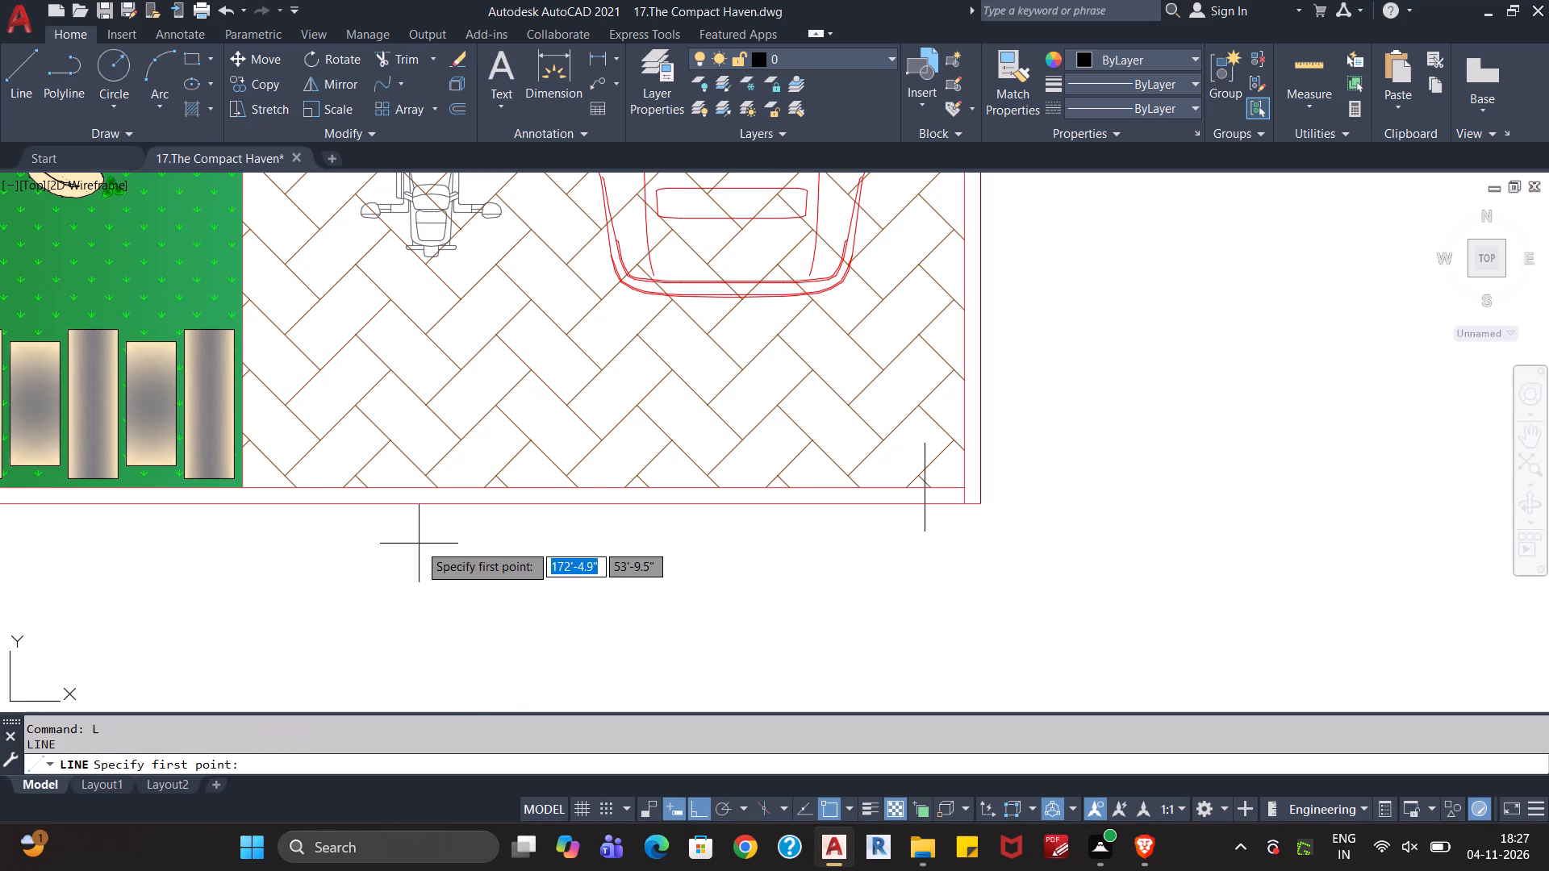
{"action": "left_click", "coordinate": [420, 543]}
{"action": "left_click", "coordinate": [433, 457]}
{"action": "key", "text": "Escape"}
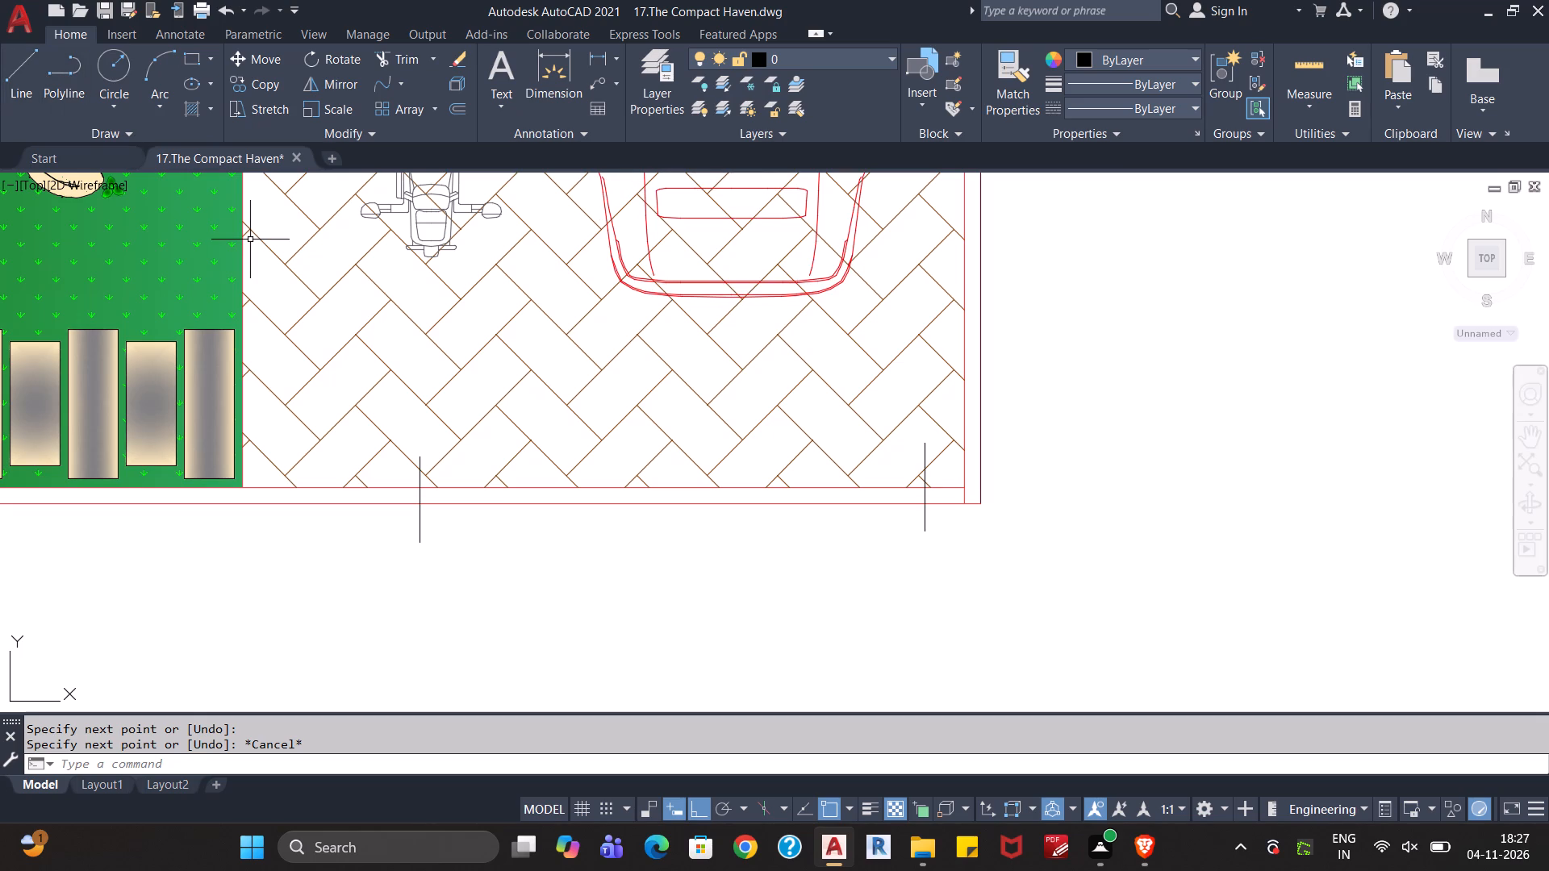
With Ortho off, draw a diagonal from the bike-side line at the wall's outer face to the corner-side line at its inner face.
{"action": "key", "text": "F8"}
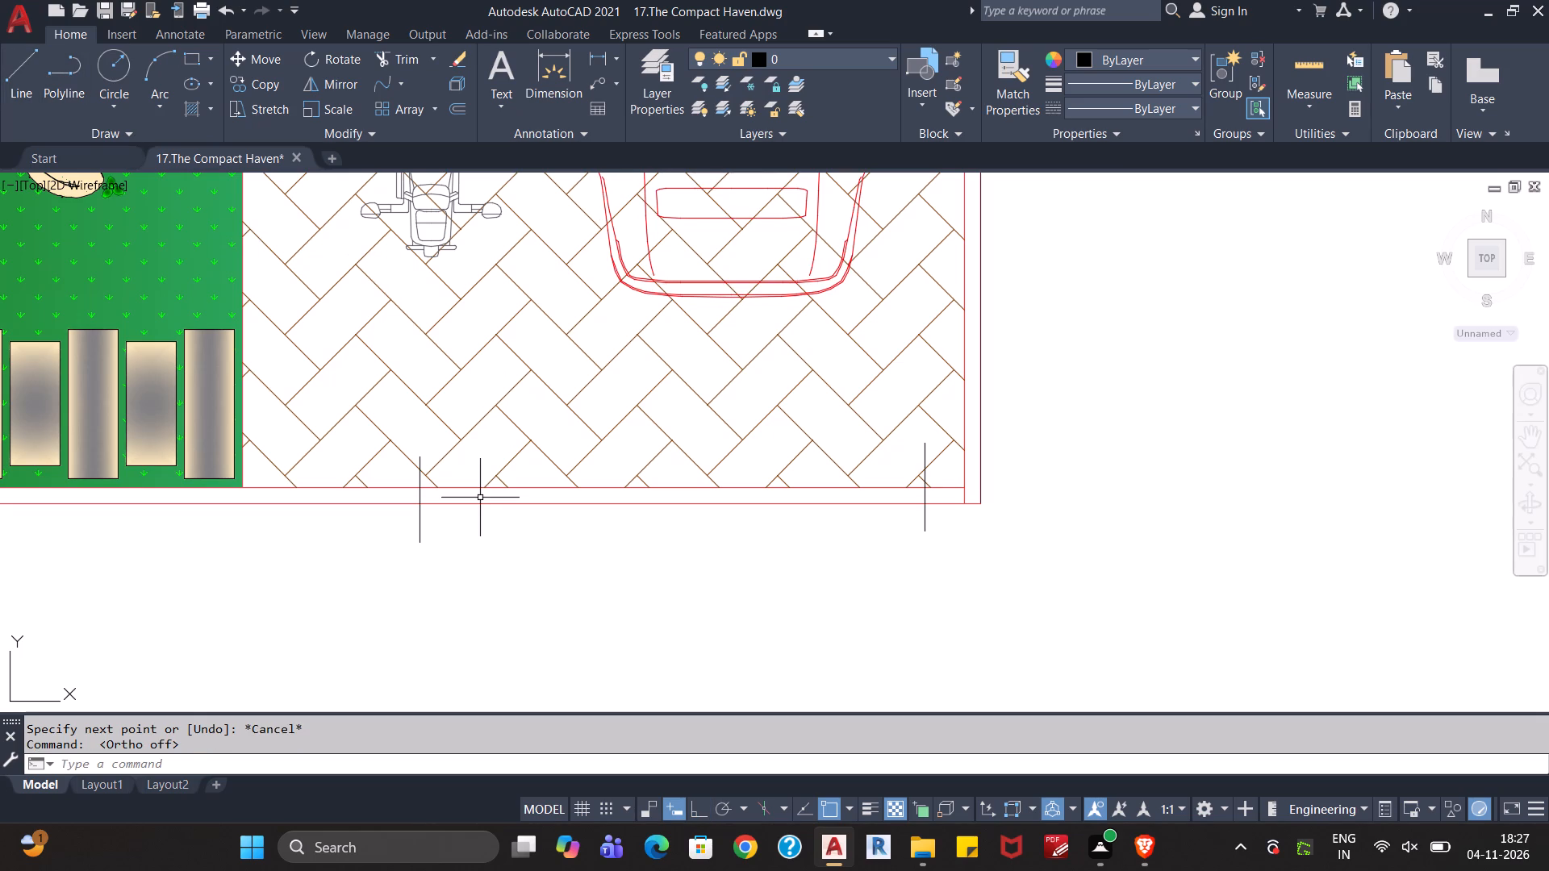
{"action": "key", "text": "l"}
{"action": "key", "text": "Return"}
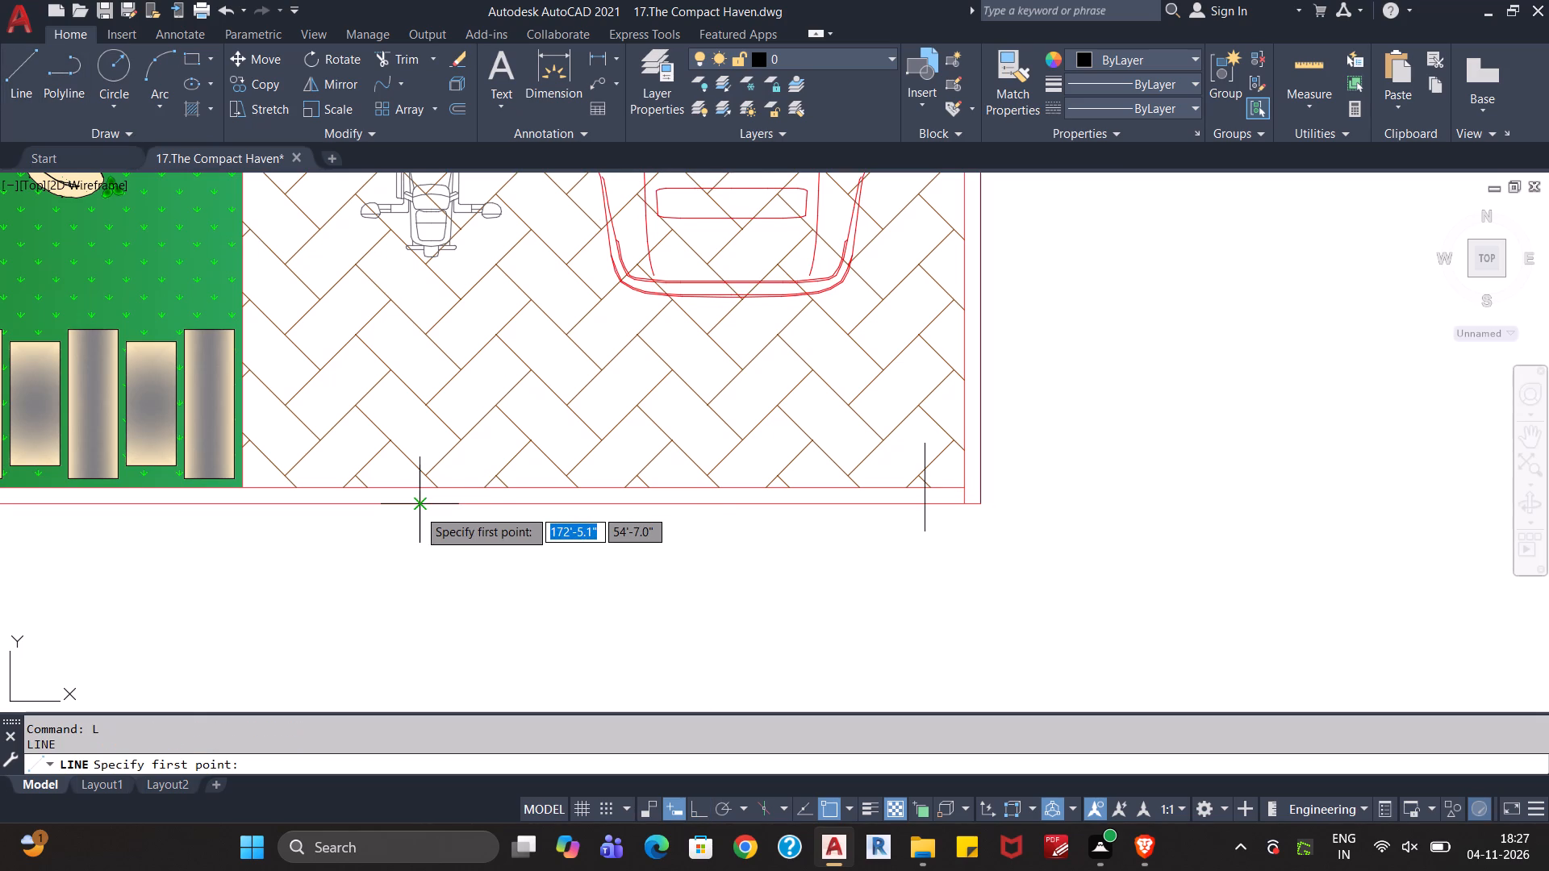
{"action": "left_click", "coordinate": [418, 509]}
{"action": "scroll", "coordinate": [925, 490], "scroll_direction": "up", "scroll_amount": 4}
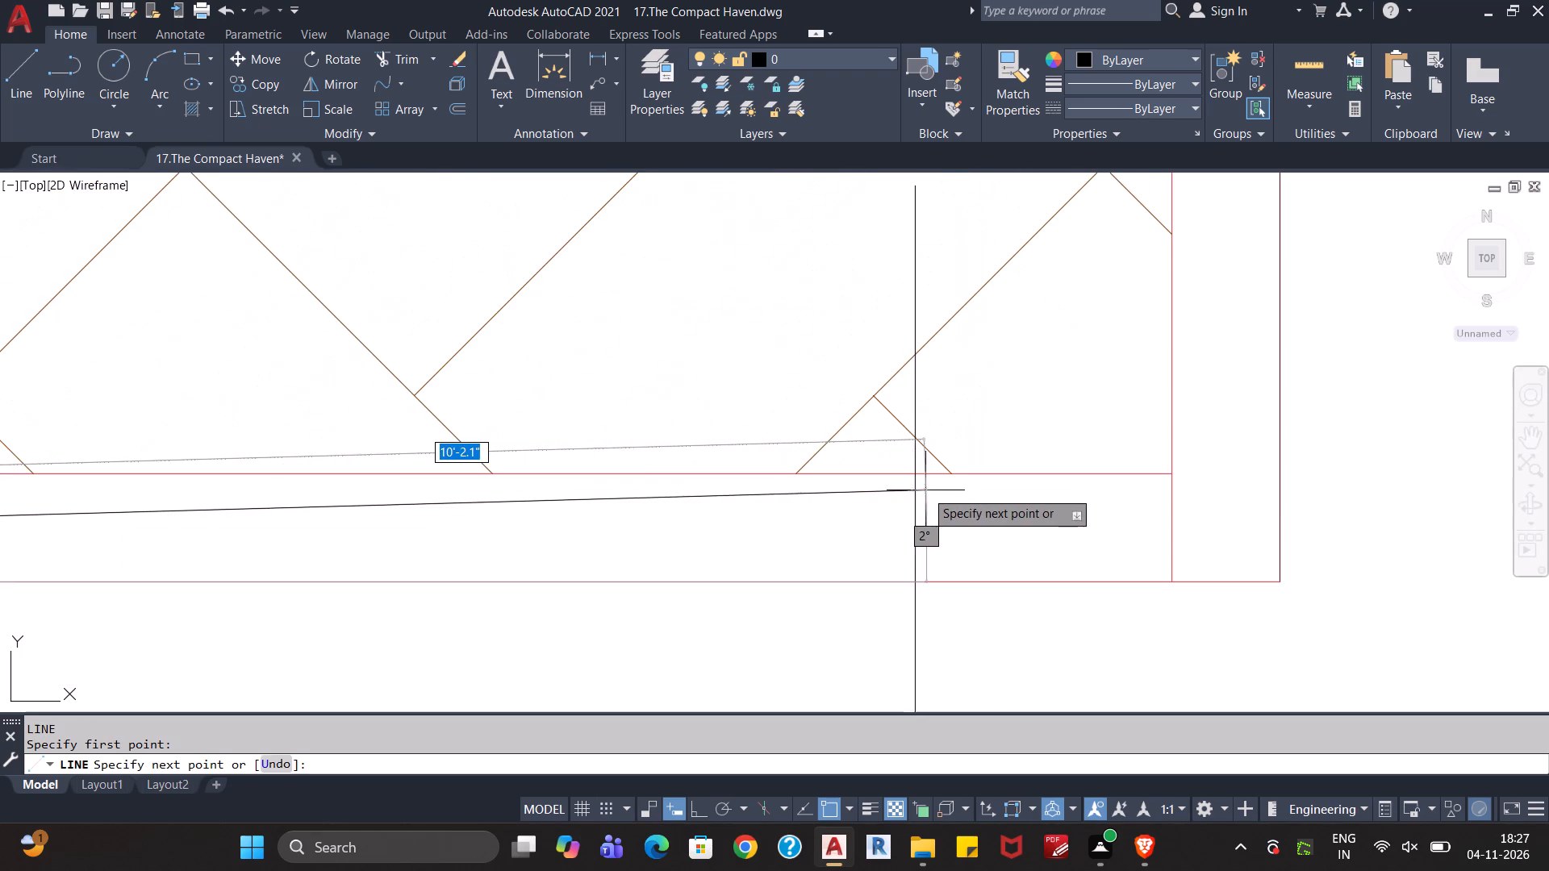
{"action": "left_click", "coordinate": [916, 475]}
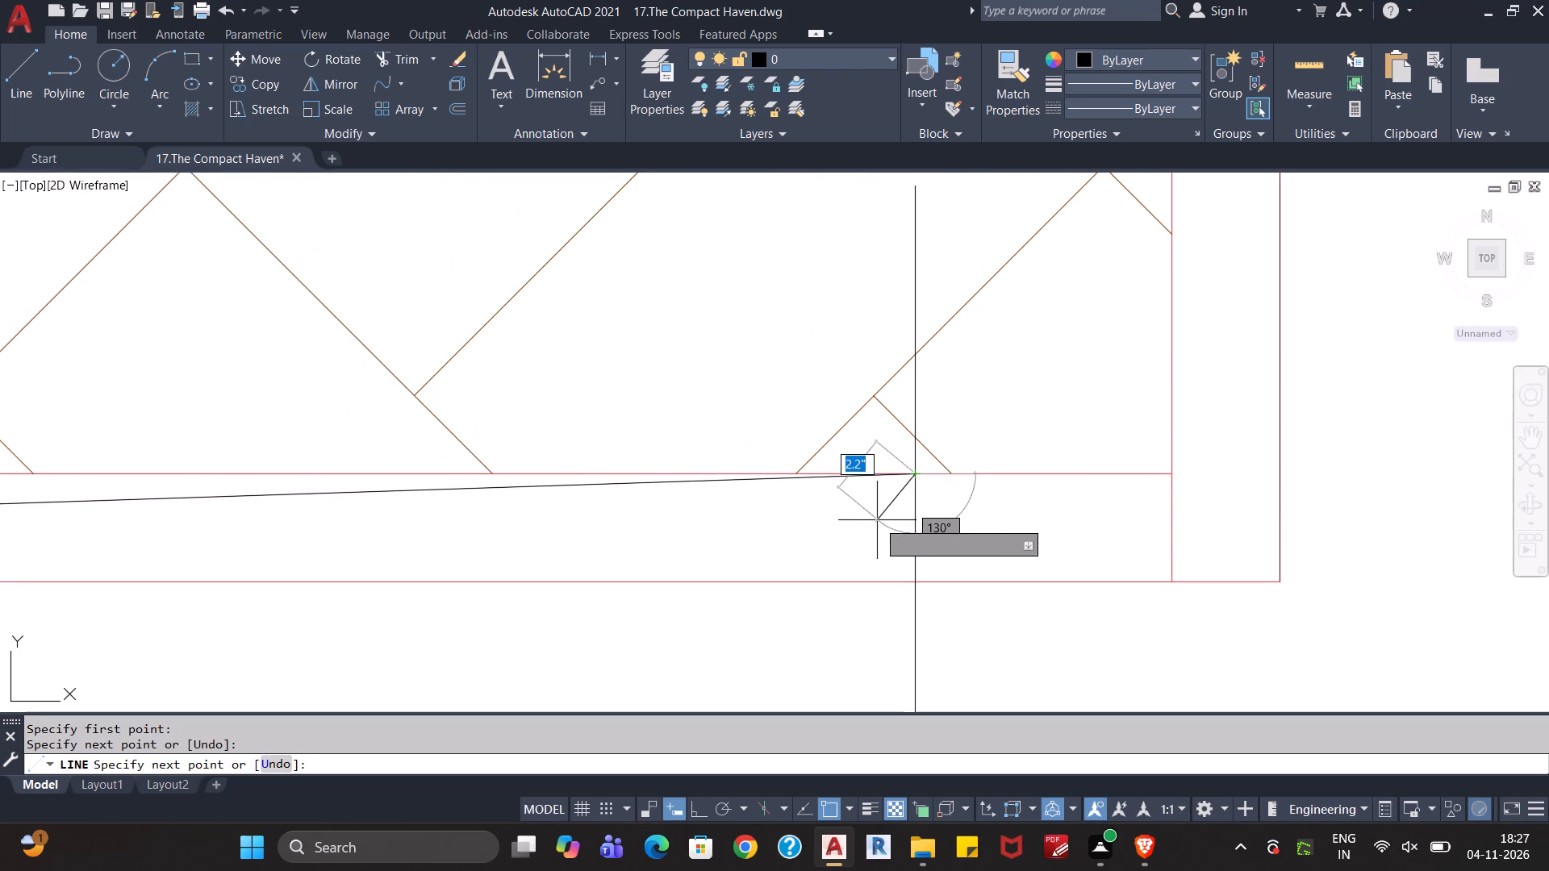
{"action": "key", "text": "Escape"}
Draw the opposite diagonal from the corner-side line at the wall's outer face to the bike-side line at its inner face.
{"action": "key", "text": "l"}
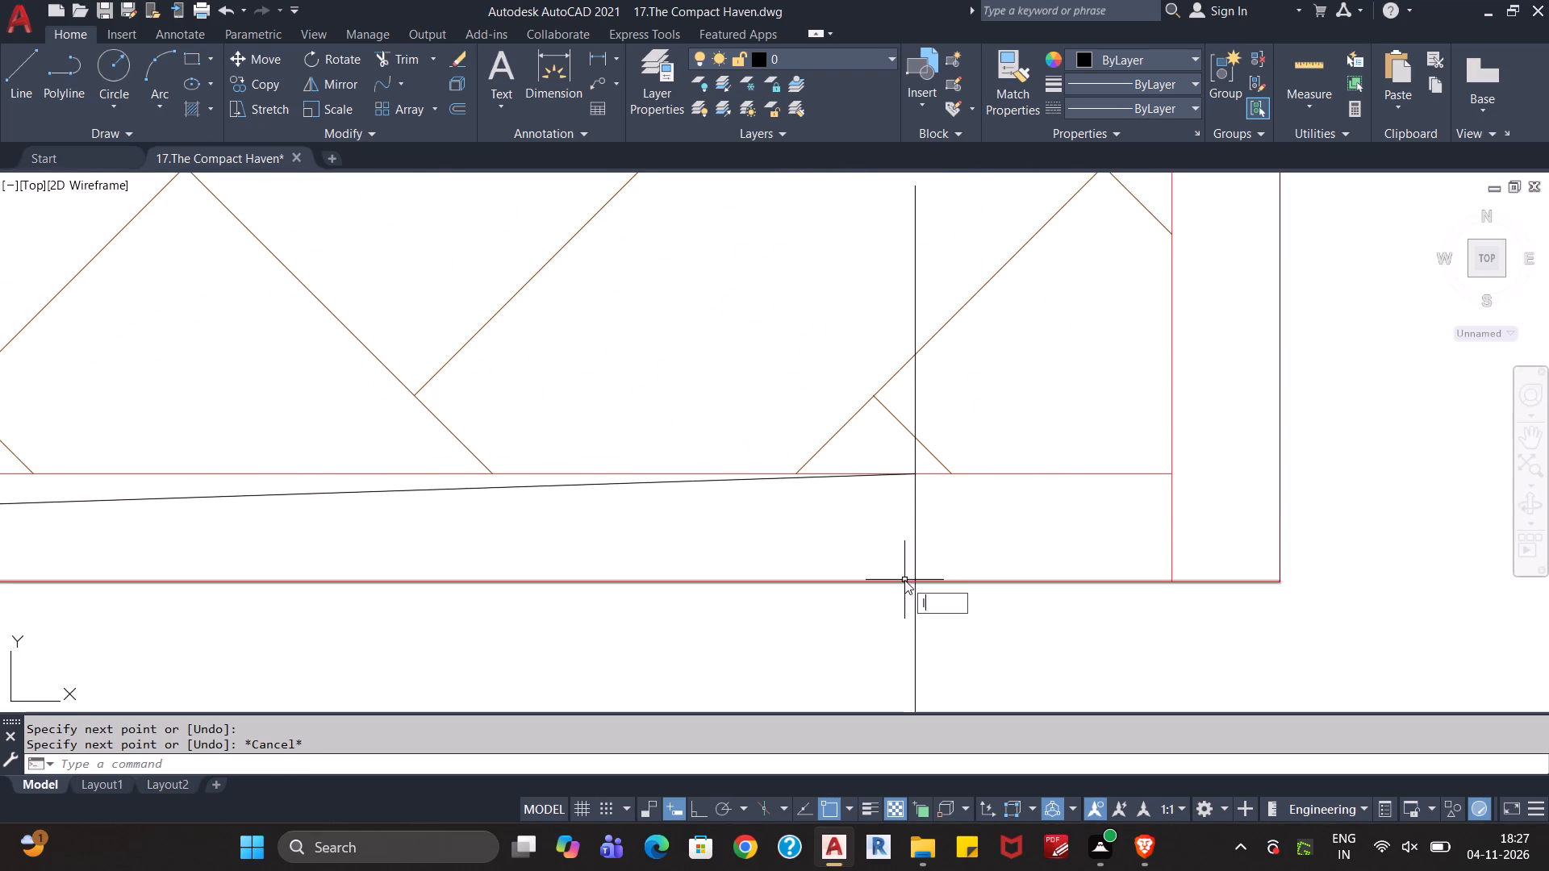
{"action": "key", "text": "Return"}
{"action": "left_click", "coordinate": [916, 580]}
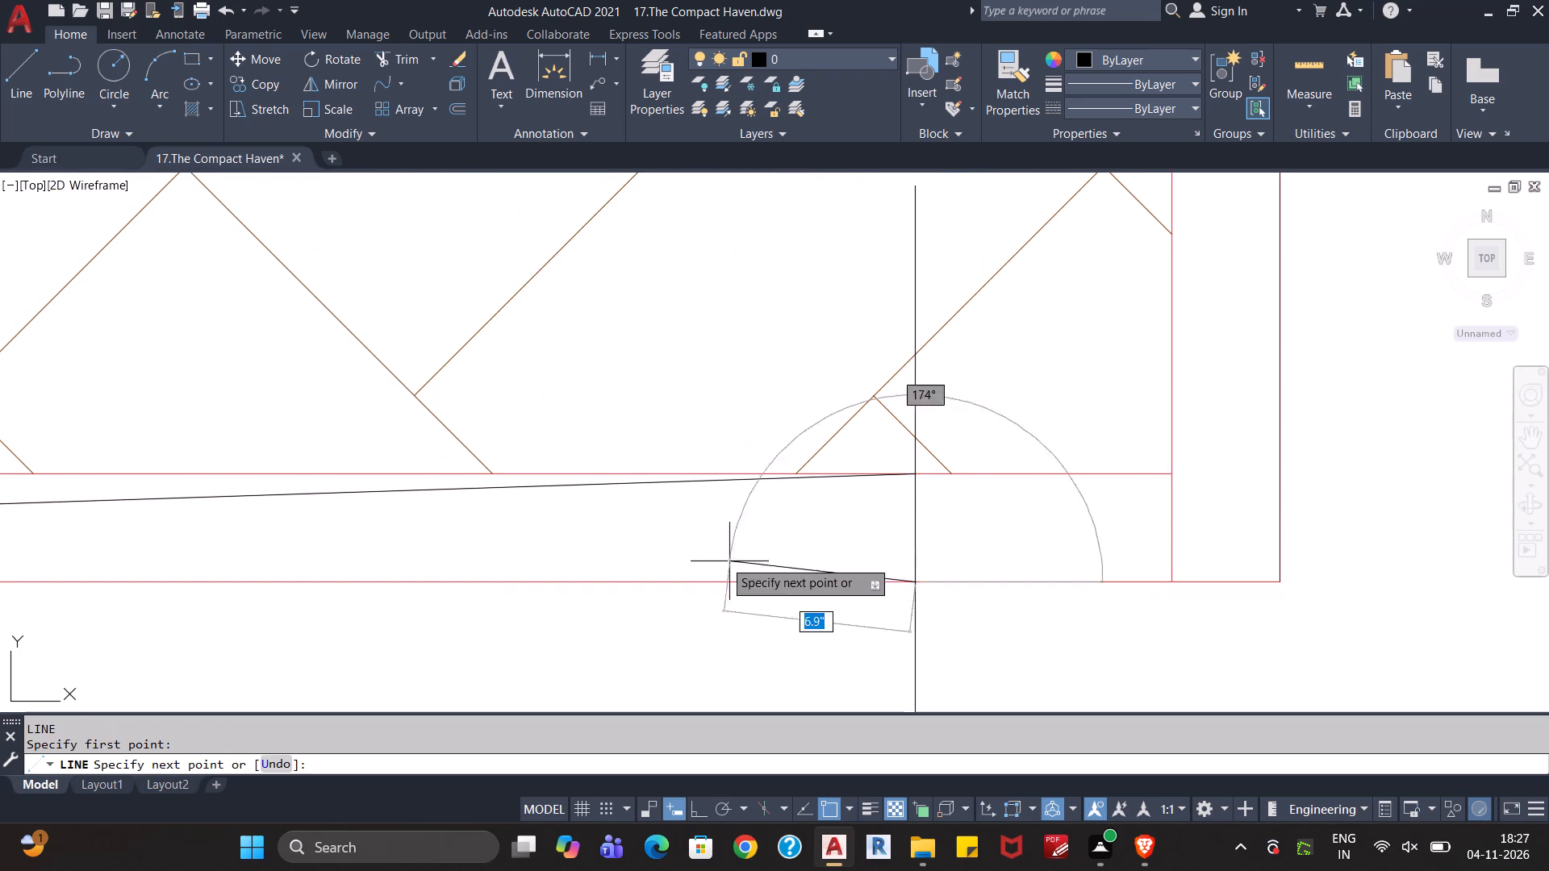
{"action": "scroll", "coordinate": [577, 551], "scroll_direction": "down", "scroll_amount": 4}
{"action": "middle_click_drag", "start_coordinate": [345, 616], "coordinate": [908, 636]}
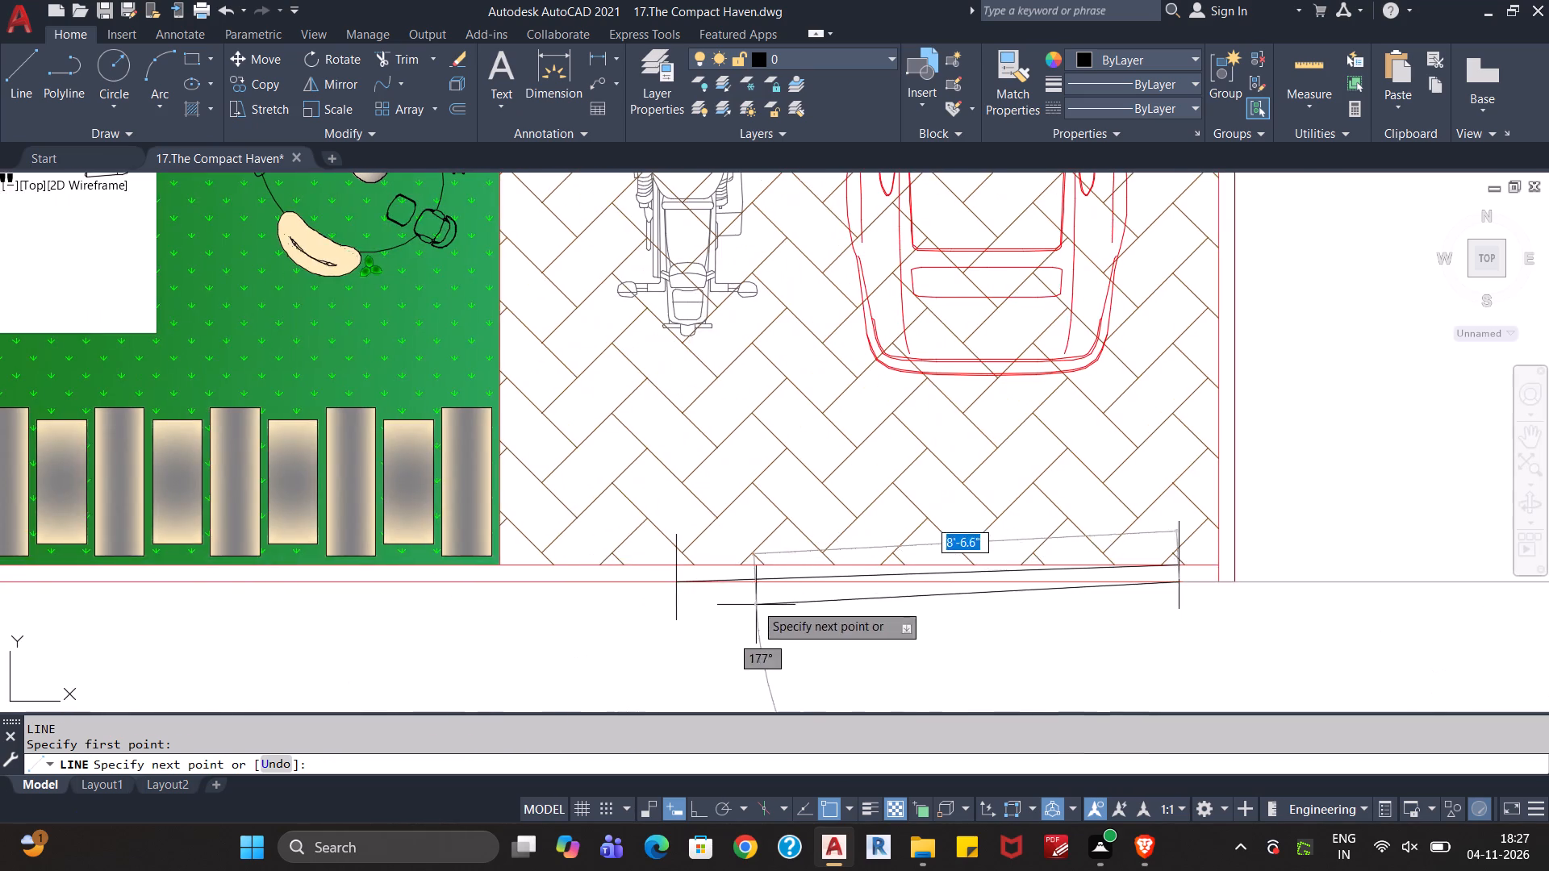
{"action": "scroll", "coordinate": [750, 598], "scroll_direction": "up", "scroll_amount": 4}
{"action": "left_click", "coordinate": [340, 418]}
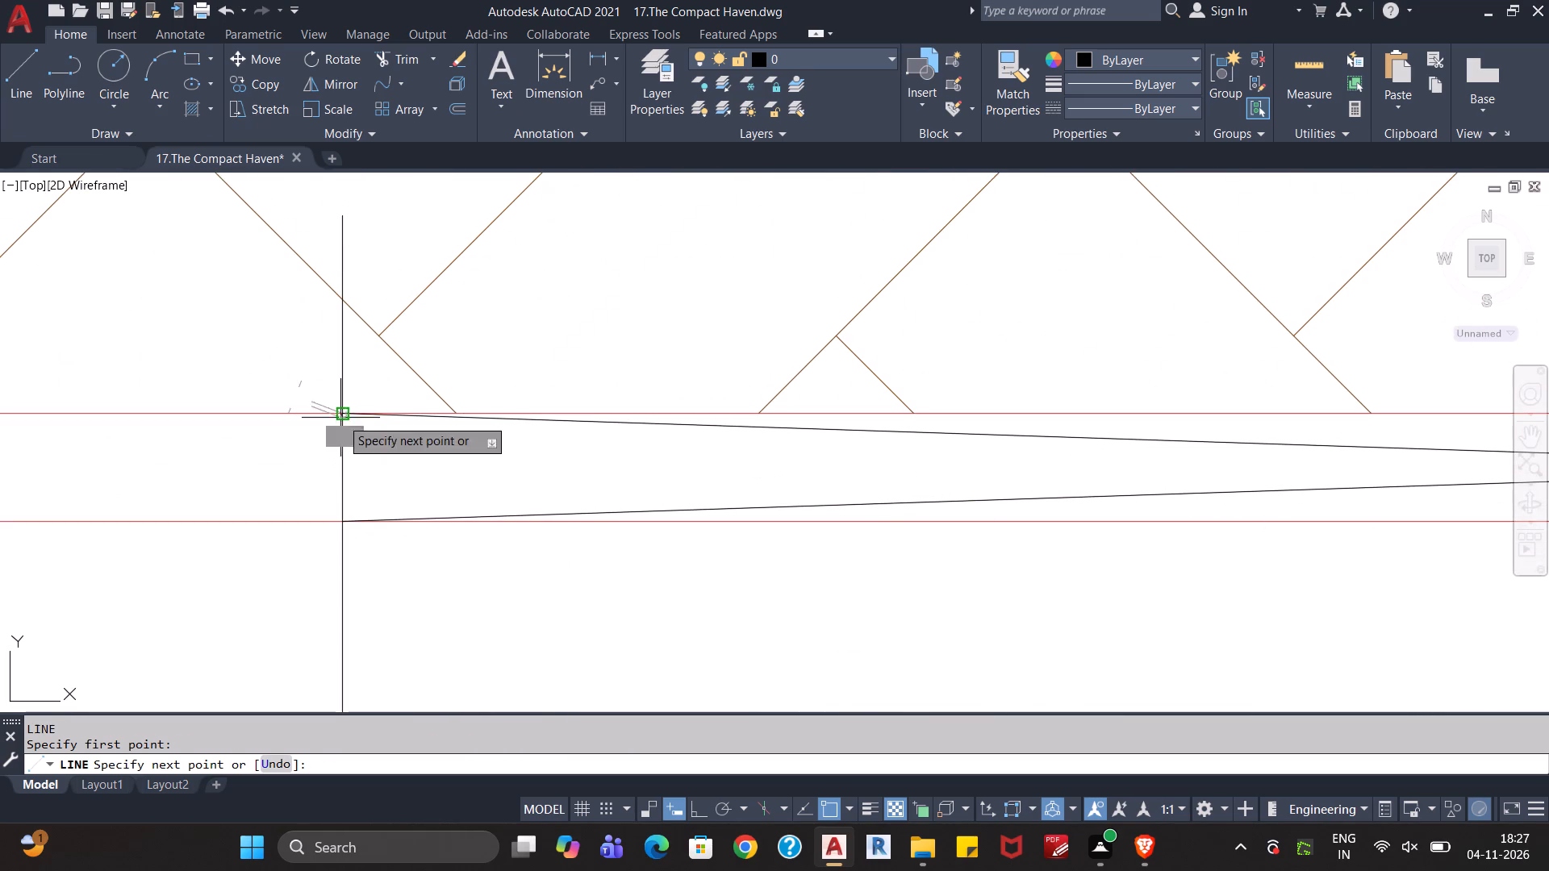
{"action": "key", "text": "Escape"}
Trim both ends of the two vertical lines at the parking gate back to the front wall's inner and outer faces.
{"action": "scroll", "coordinate": [481, 486], "scroll_direction": "down", "scroll_amount": 2}
{"action": "scroll", "coordinate": [704, 561], "scroll_direction": "down", "scroll_amount": 1}
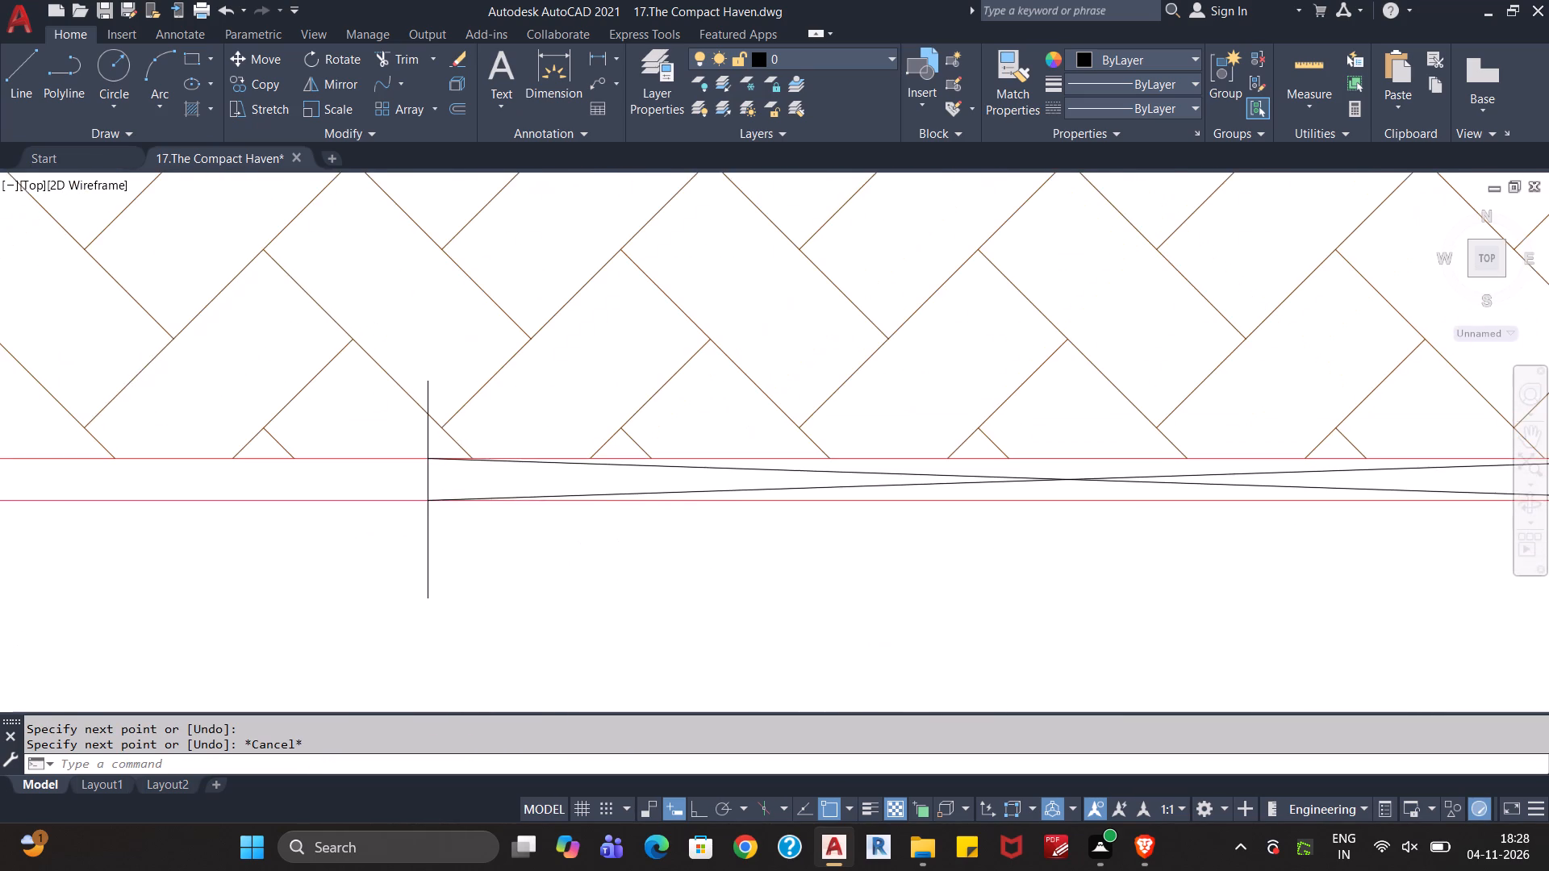
{"action": "scroll", "coordinate": [704, 561], "scroll_direction": "down", "scroll_amount": 1}
{"action": "scroll", "coordinate": [801, 571], "scroll_direction": "down", "scroll_amount": 1}
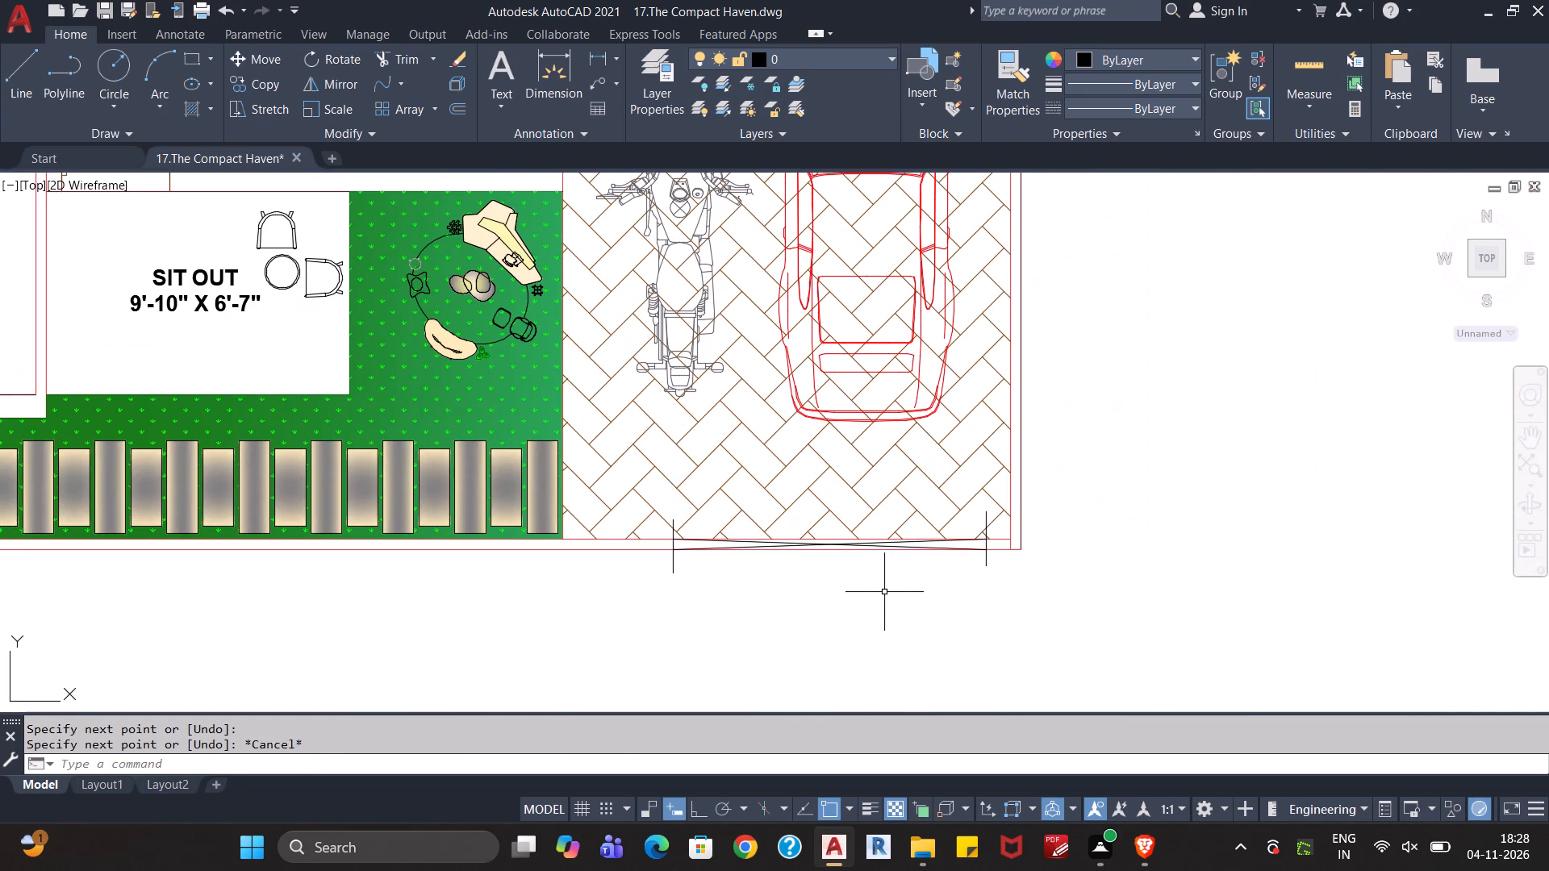
{"action": "type", "text": "tr"}
{"action": "key", "text": "Return"}
{"action": "scroll", "coordinate": [806, 591], "scroll_direction": "up", "scroll_amount": 3}
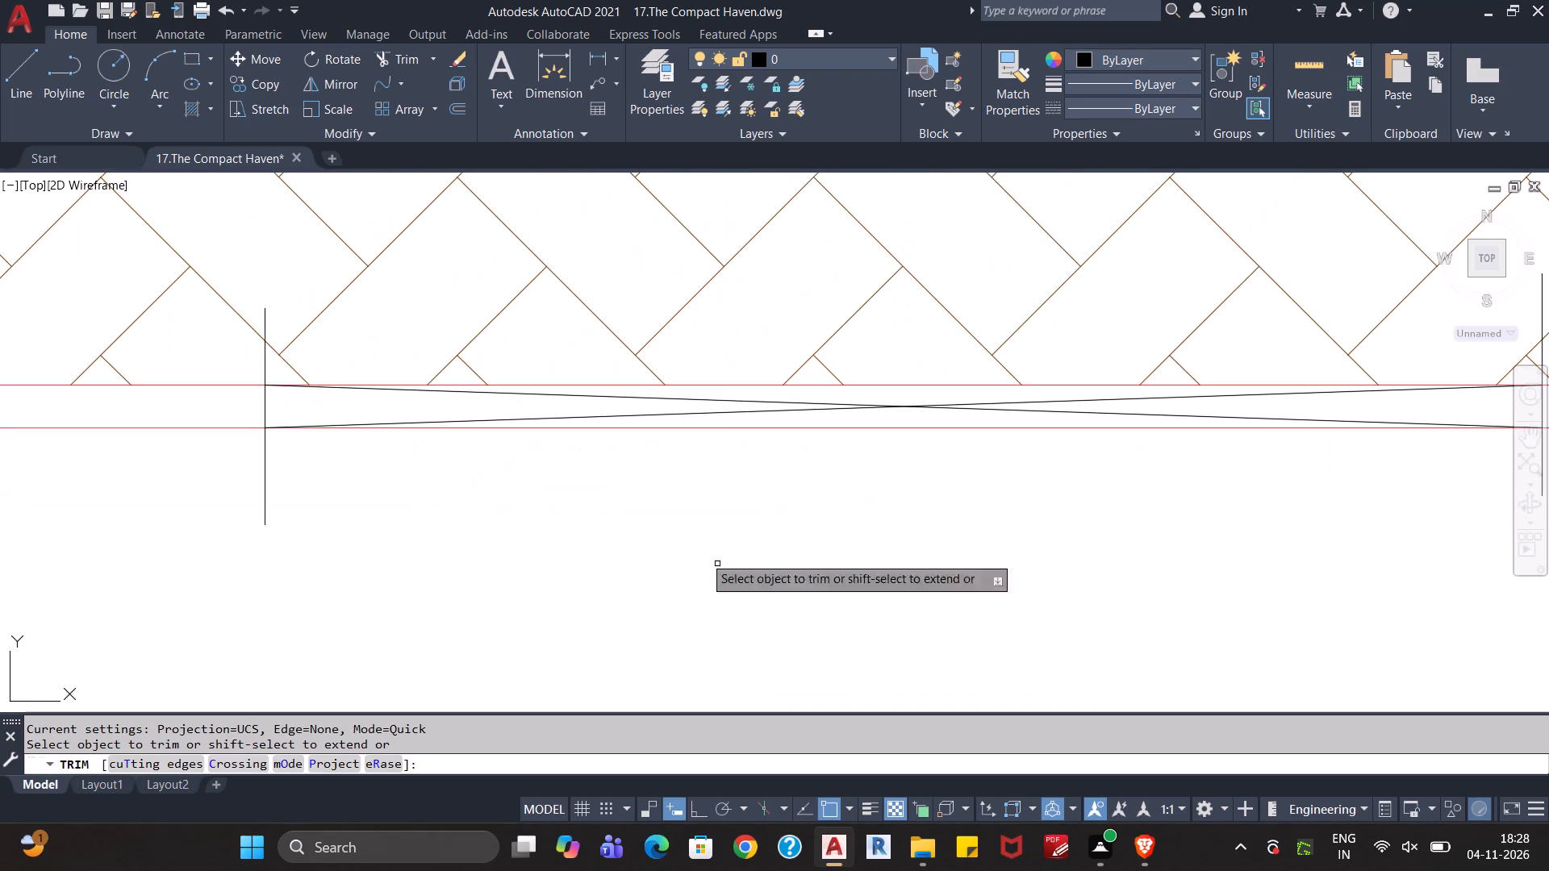
{"action": "left_click", "coordinate": [262, 362]}
{"action": "left_click", "coordinate": [265, 464]}
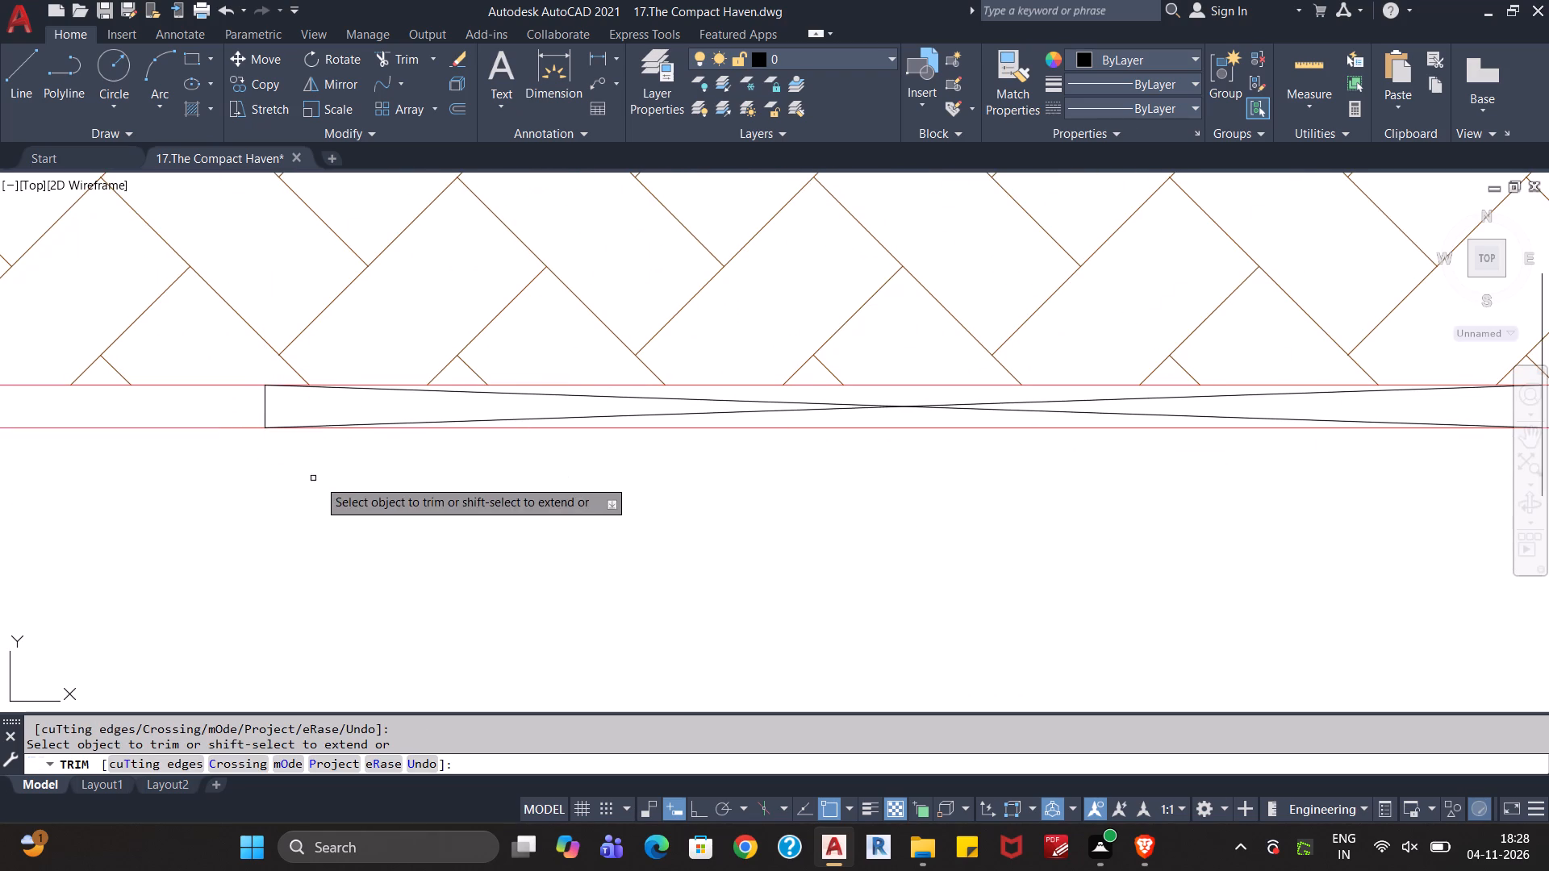
{"action": "middle_click_drag", "start_coordinate": [937, 531], "coordinate": [378, 582]}
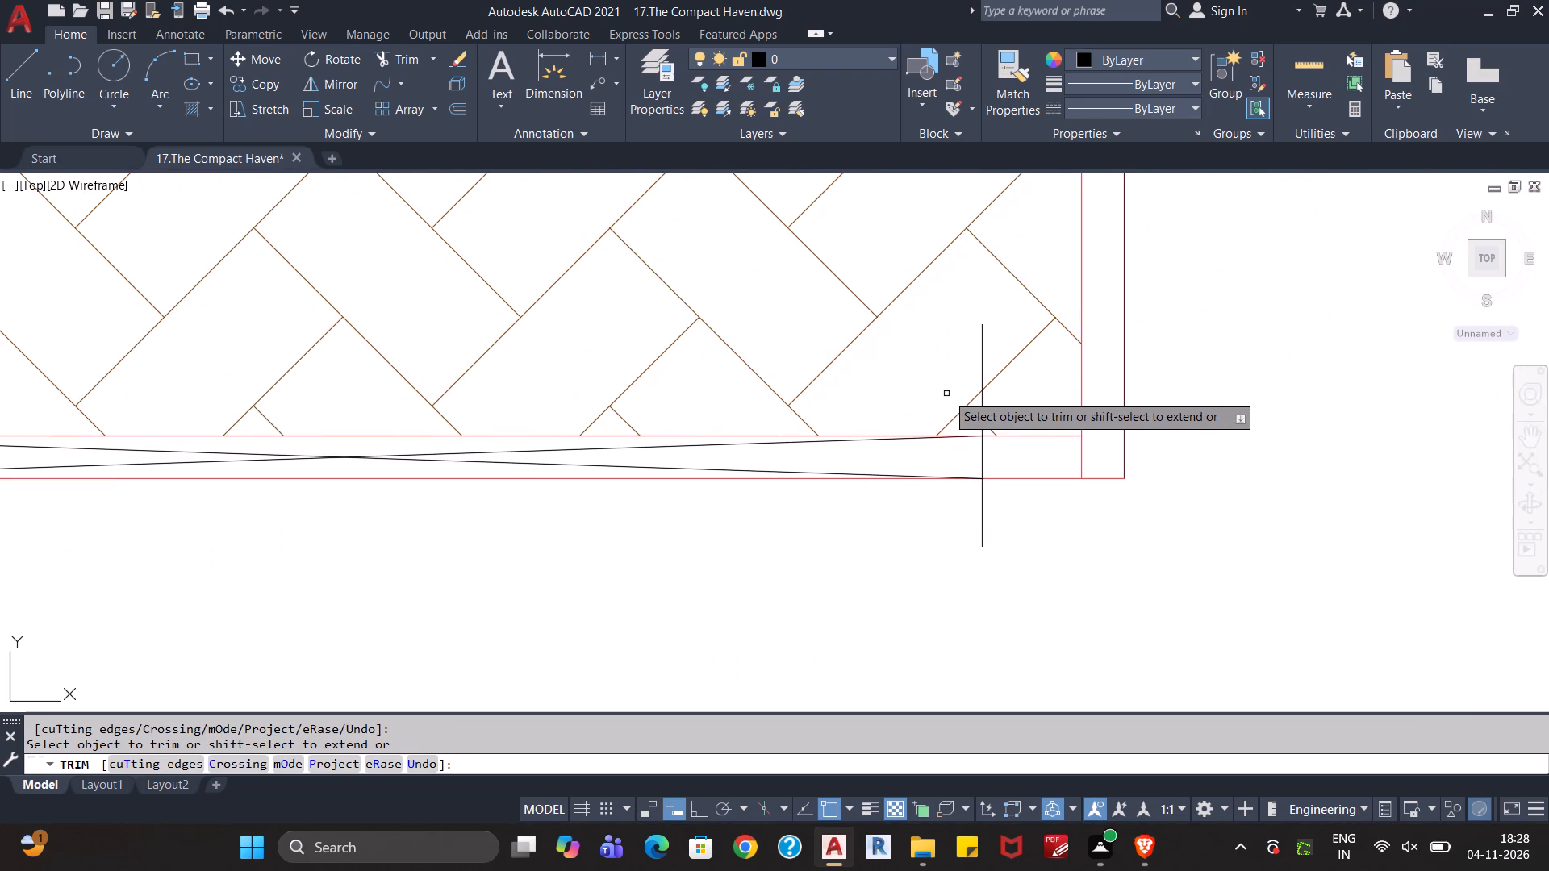
{"action": "left_click", "coordinate": [981, 357]}
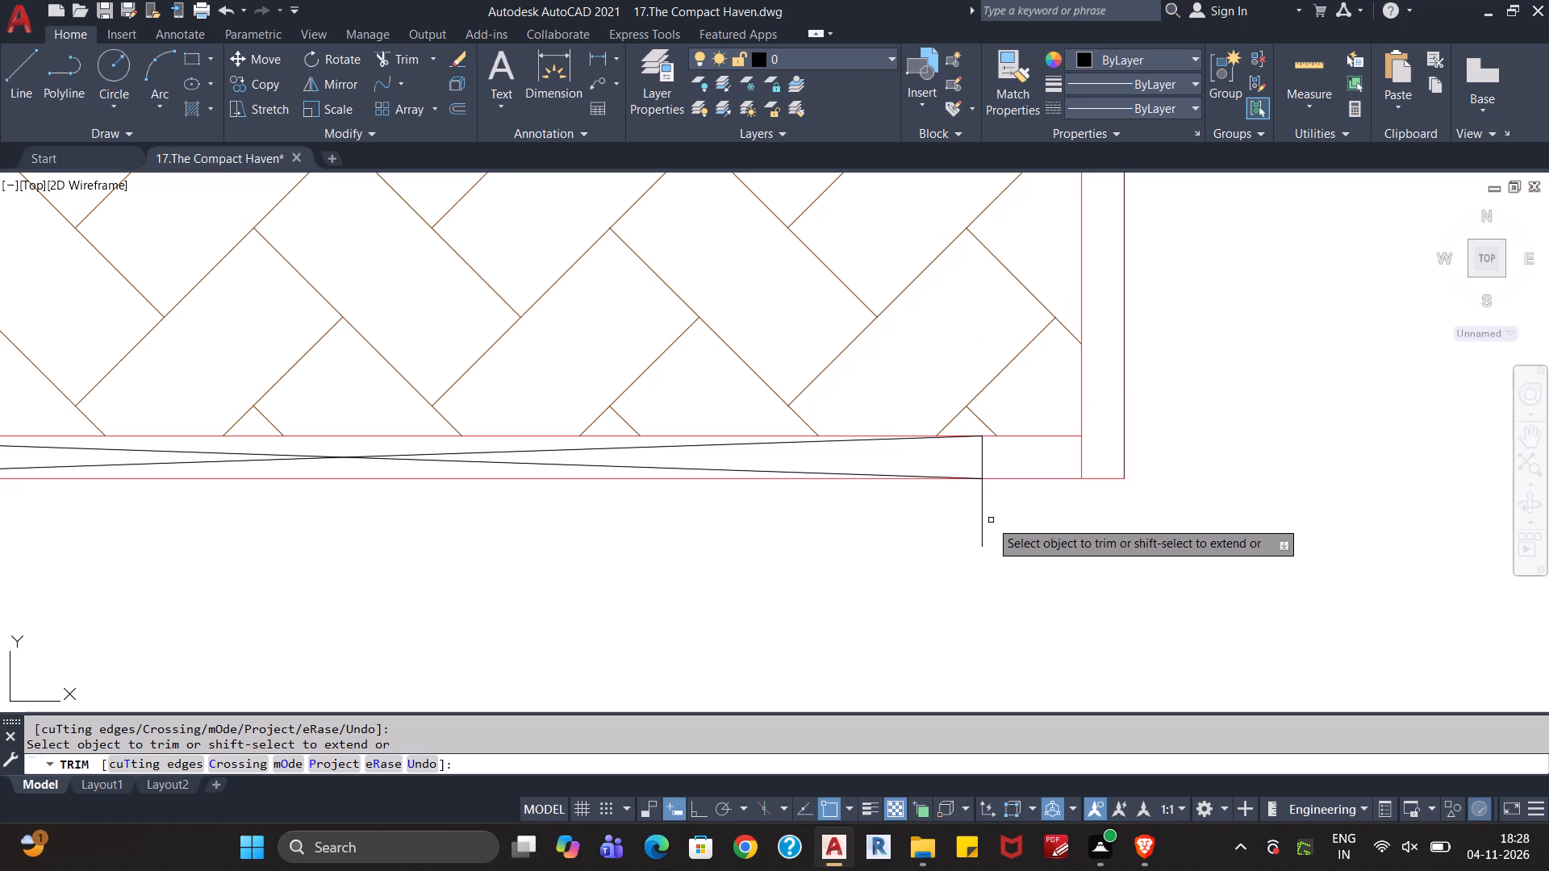
{"action": "left_click", "coordinate": [982, 528]}
{"action": "key", "text": "Escape"}
{"action": "key", "text": "Escape"}
{"action": "key", "text": "Escape"}
{"action": "scroll", "coordinate": [936, 569], "scroll_direction": "down", "scroll_amount": 1}
{"action": "key", "text": "Escape"}
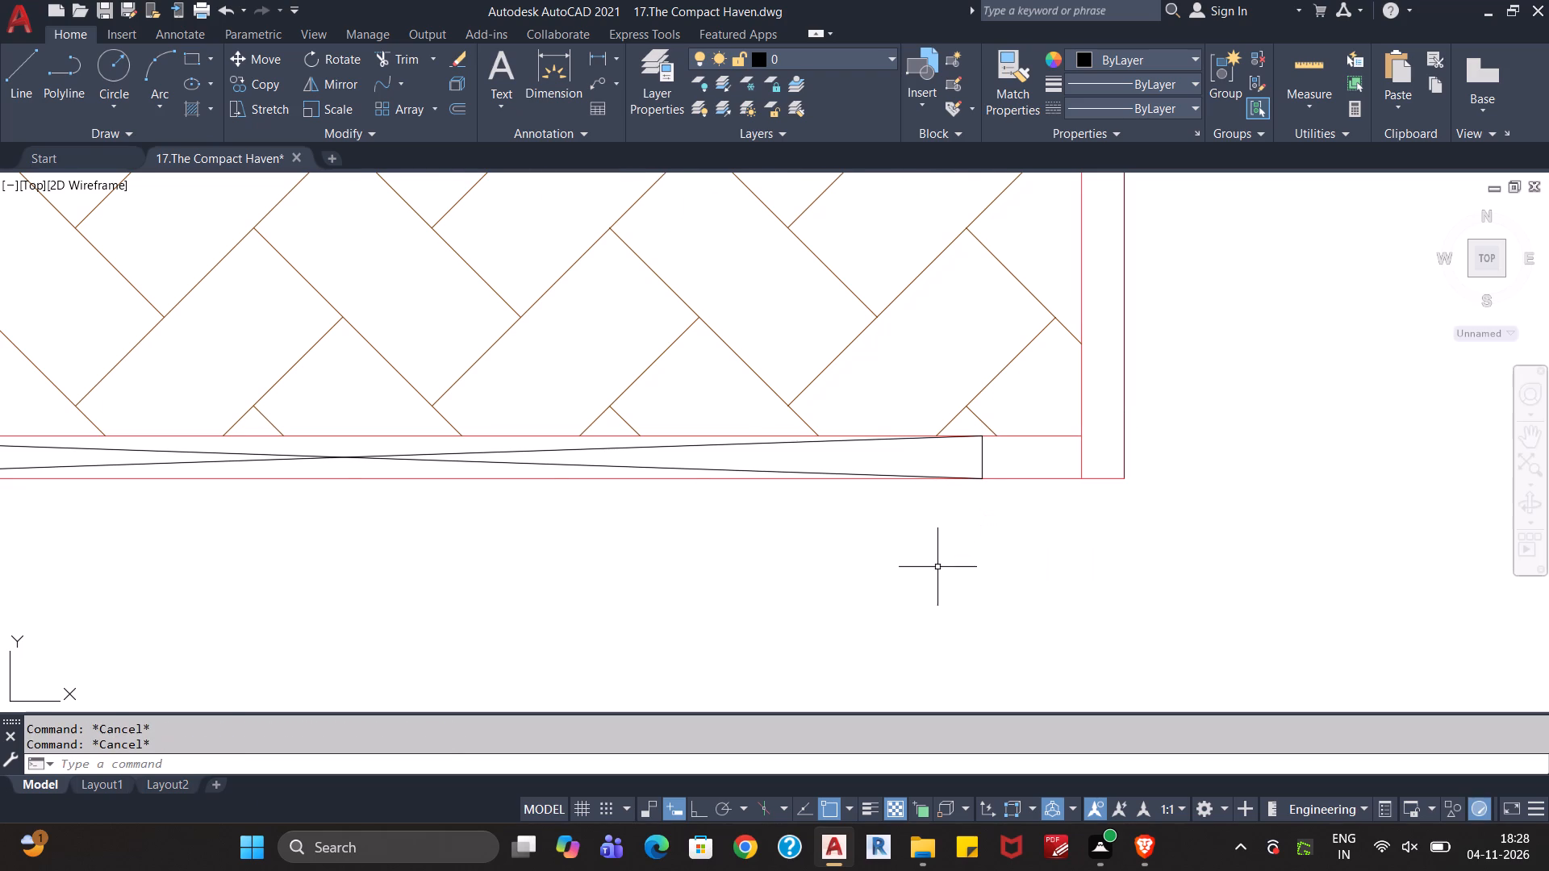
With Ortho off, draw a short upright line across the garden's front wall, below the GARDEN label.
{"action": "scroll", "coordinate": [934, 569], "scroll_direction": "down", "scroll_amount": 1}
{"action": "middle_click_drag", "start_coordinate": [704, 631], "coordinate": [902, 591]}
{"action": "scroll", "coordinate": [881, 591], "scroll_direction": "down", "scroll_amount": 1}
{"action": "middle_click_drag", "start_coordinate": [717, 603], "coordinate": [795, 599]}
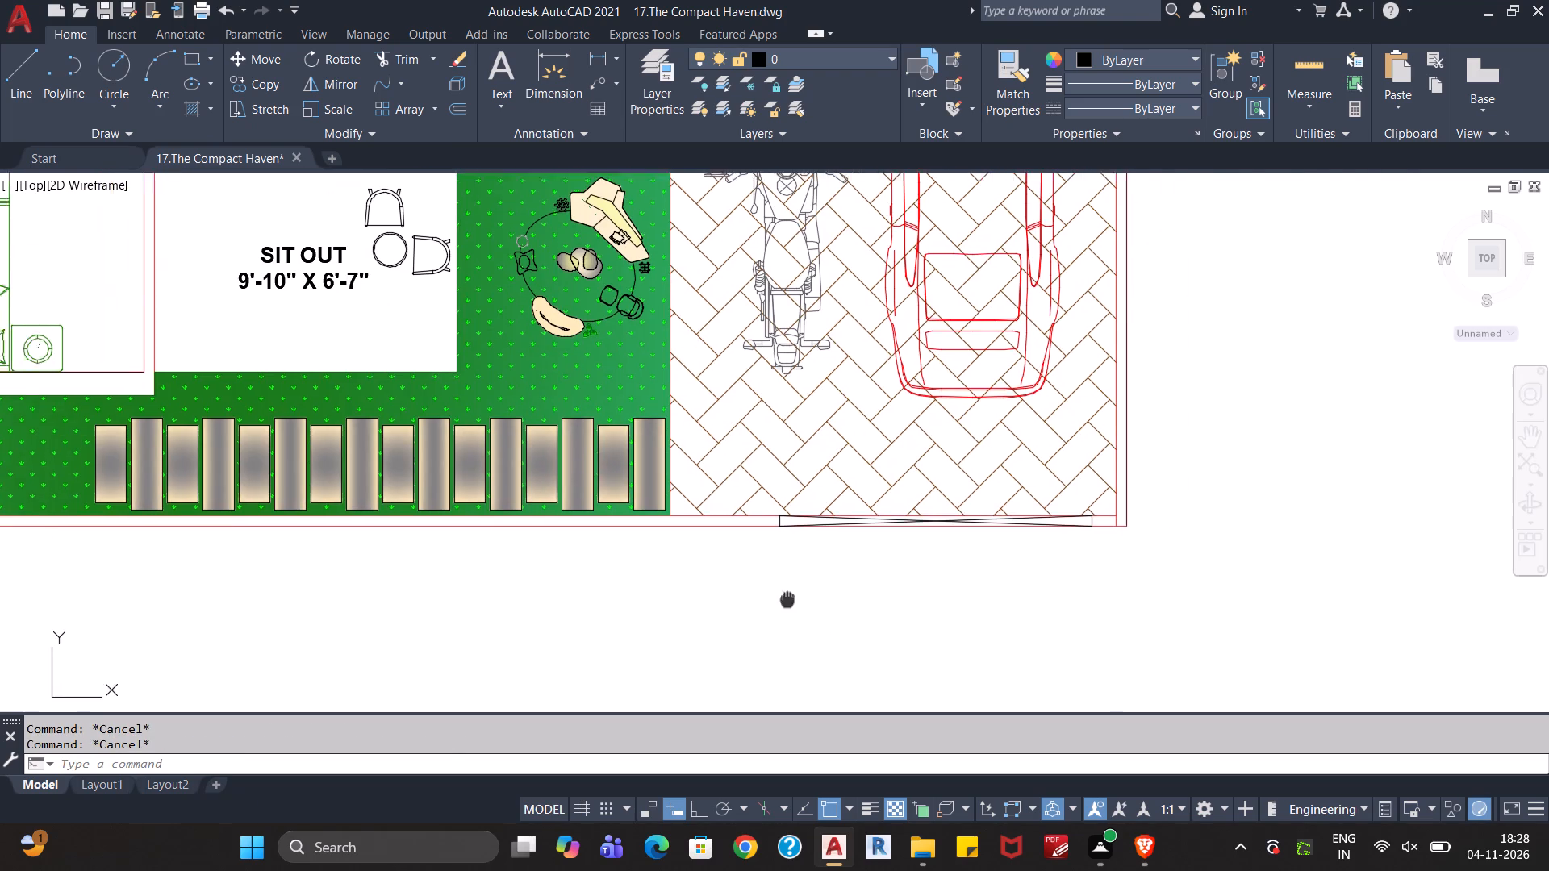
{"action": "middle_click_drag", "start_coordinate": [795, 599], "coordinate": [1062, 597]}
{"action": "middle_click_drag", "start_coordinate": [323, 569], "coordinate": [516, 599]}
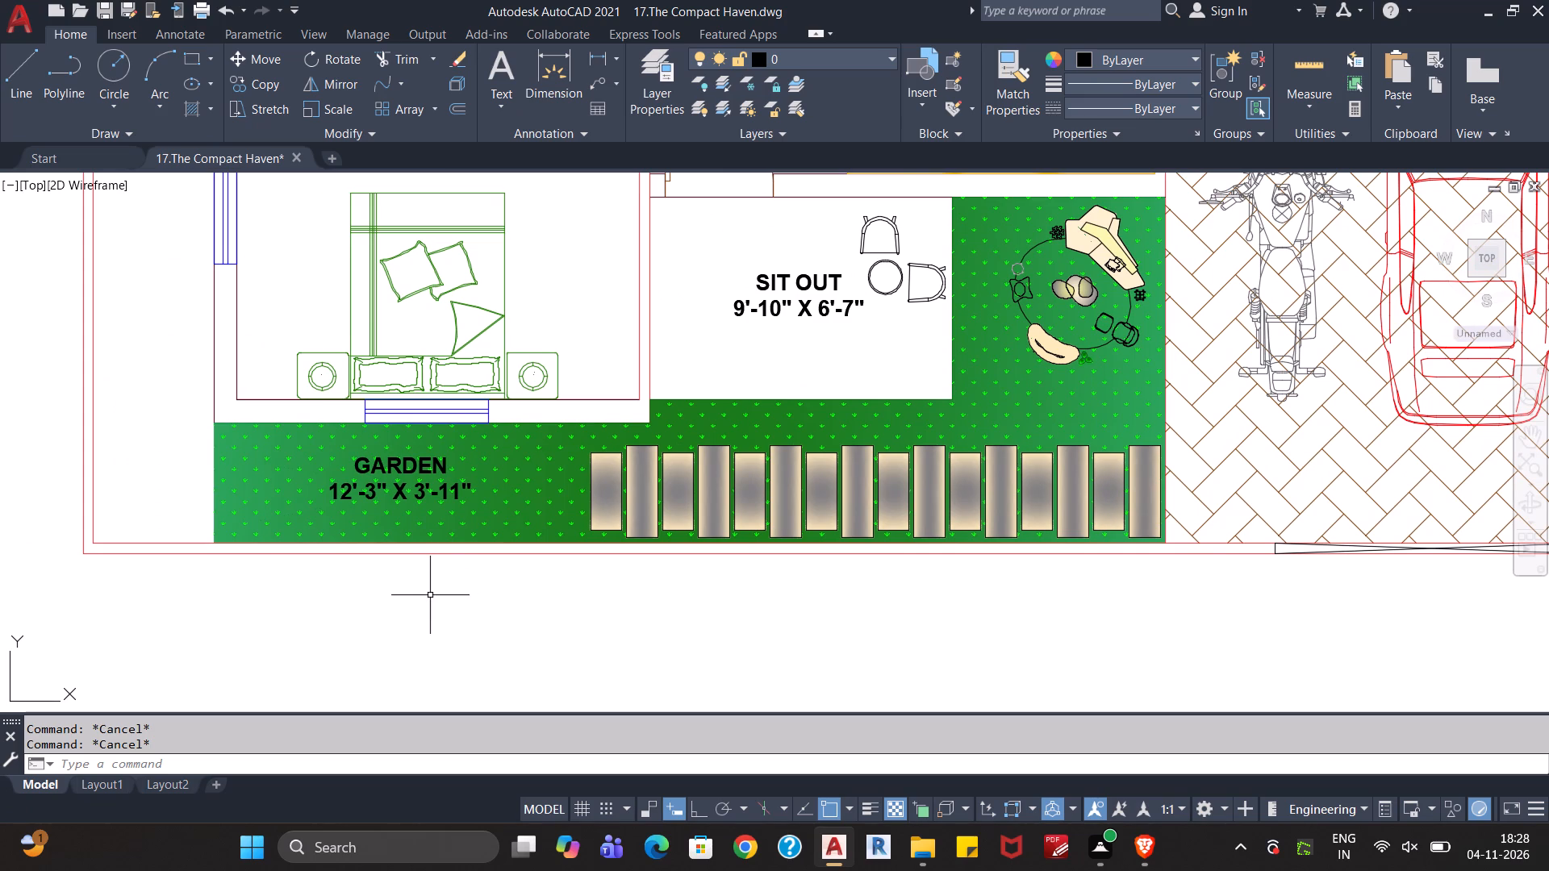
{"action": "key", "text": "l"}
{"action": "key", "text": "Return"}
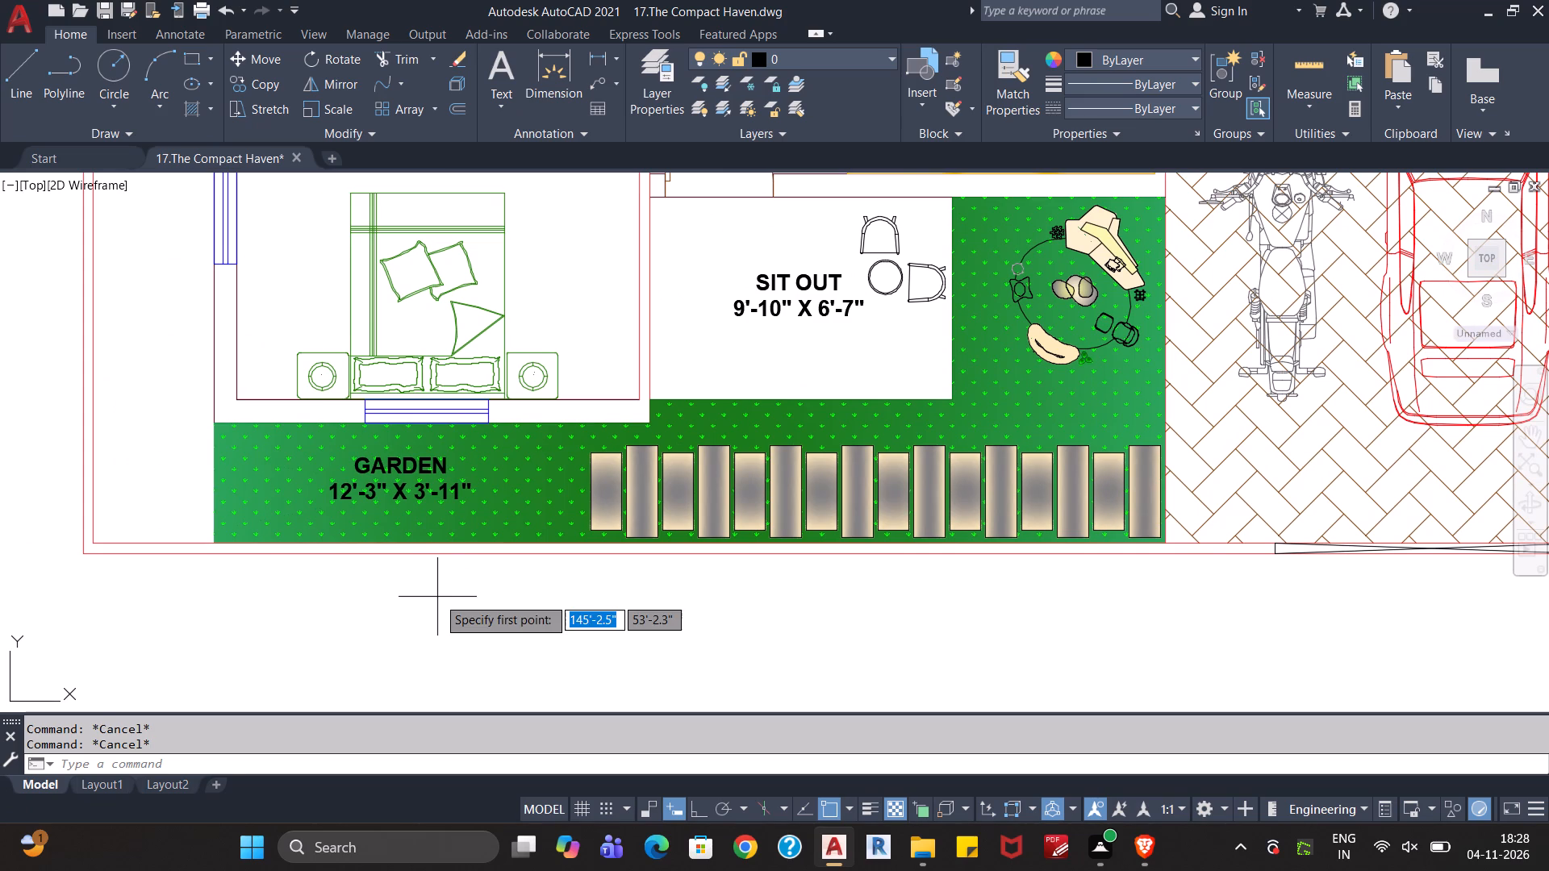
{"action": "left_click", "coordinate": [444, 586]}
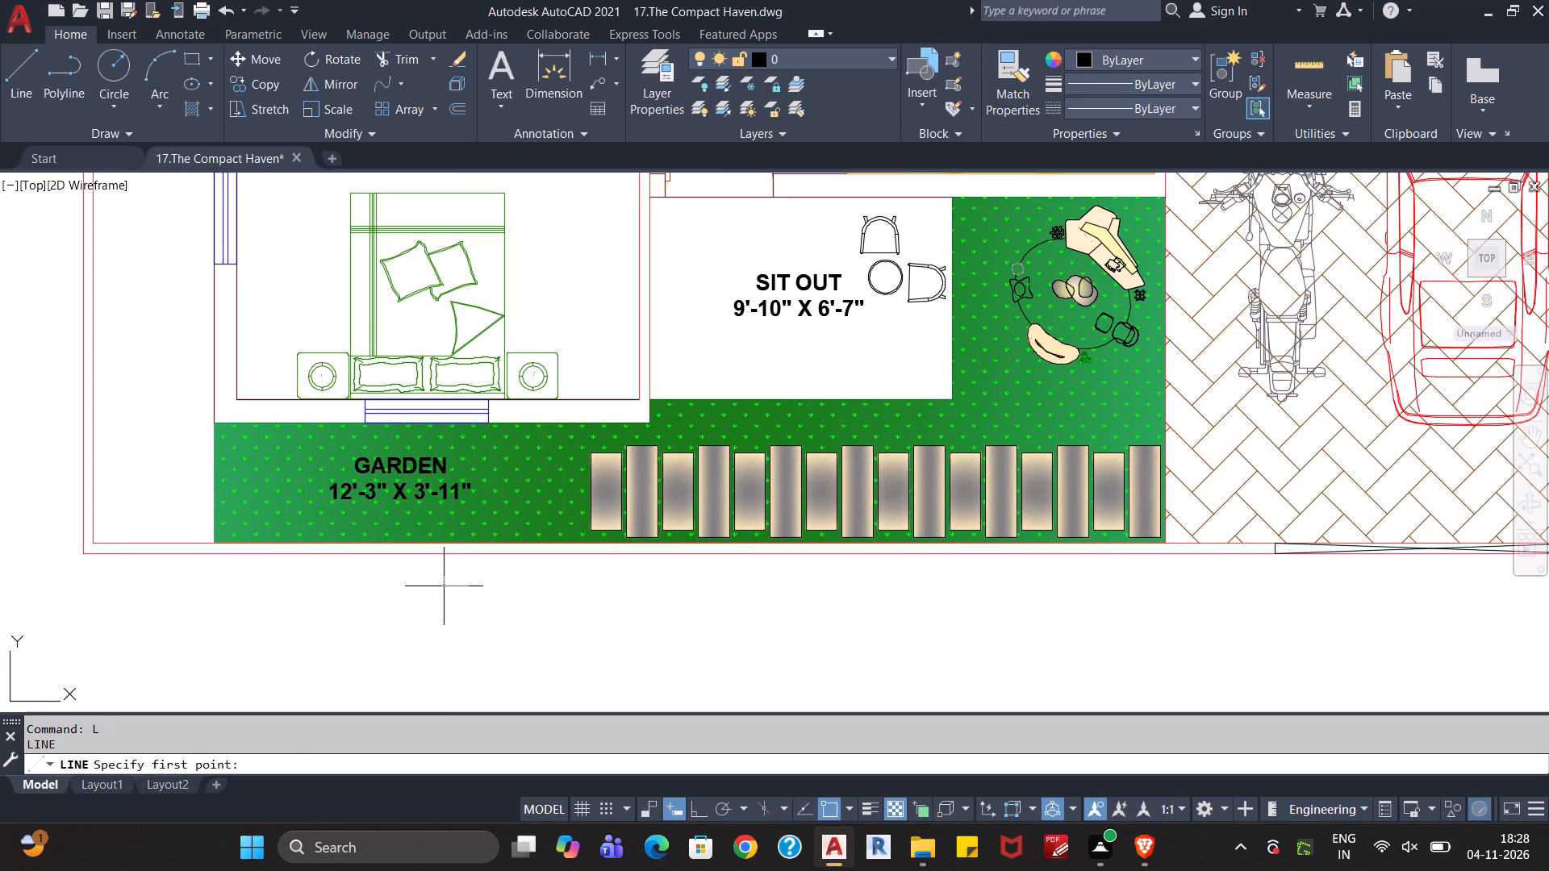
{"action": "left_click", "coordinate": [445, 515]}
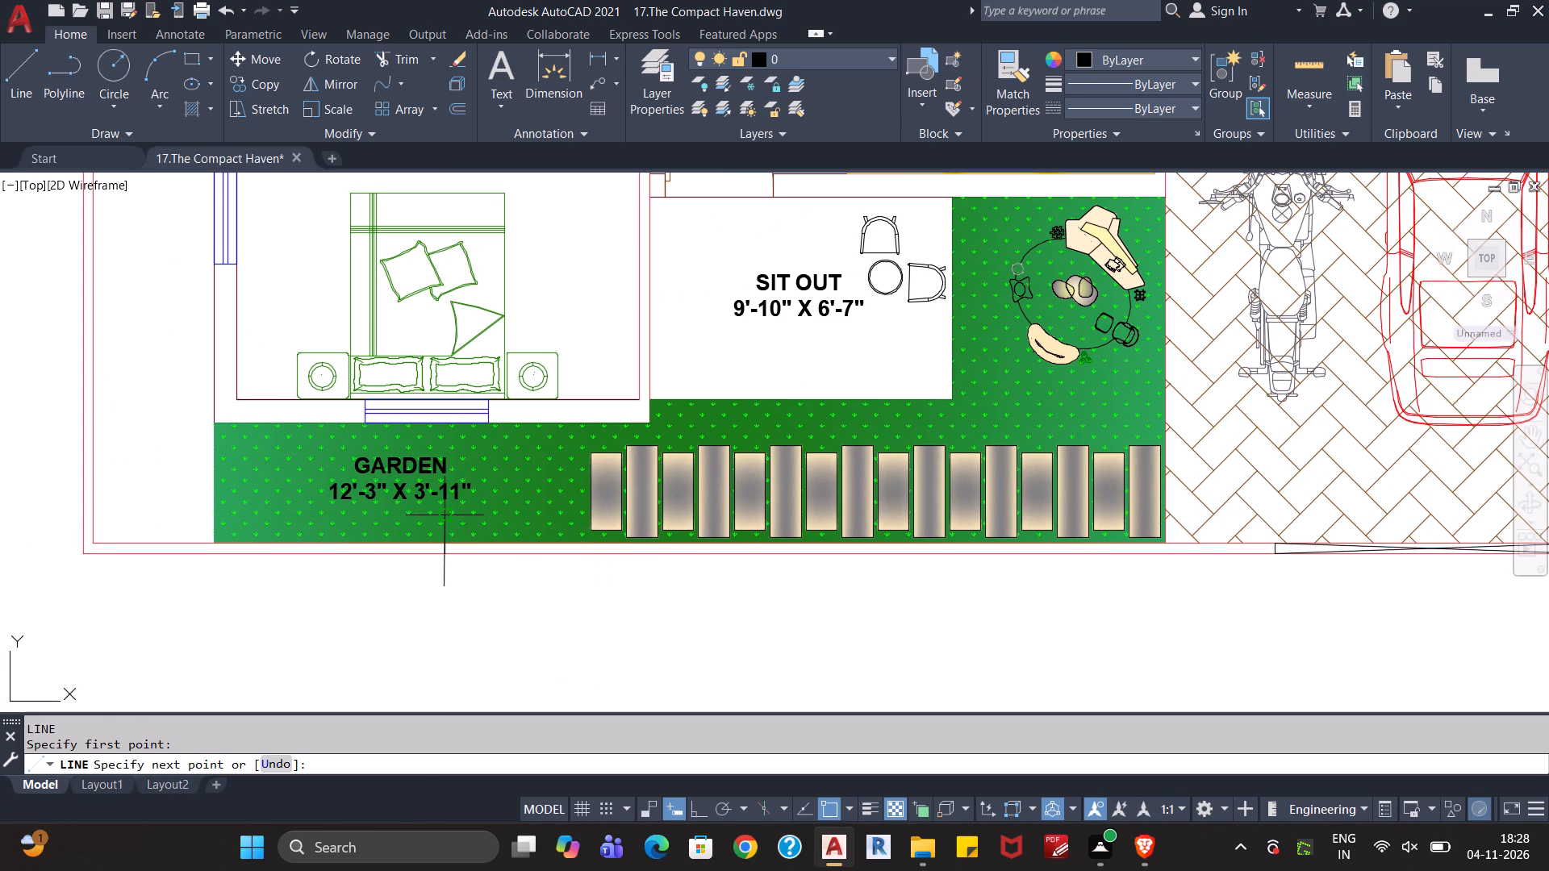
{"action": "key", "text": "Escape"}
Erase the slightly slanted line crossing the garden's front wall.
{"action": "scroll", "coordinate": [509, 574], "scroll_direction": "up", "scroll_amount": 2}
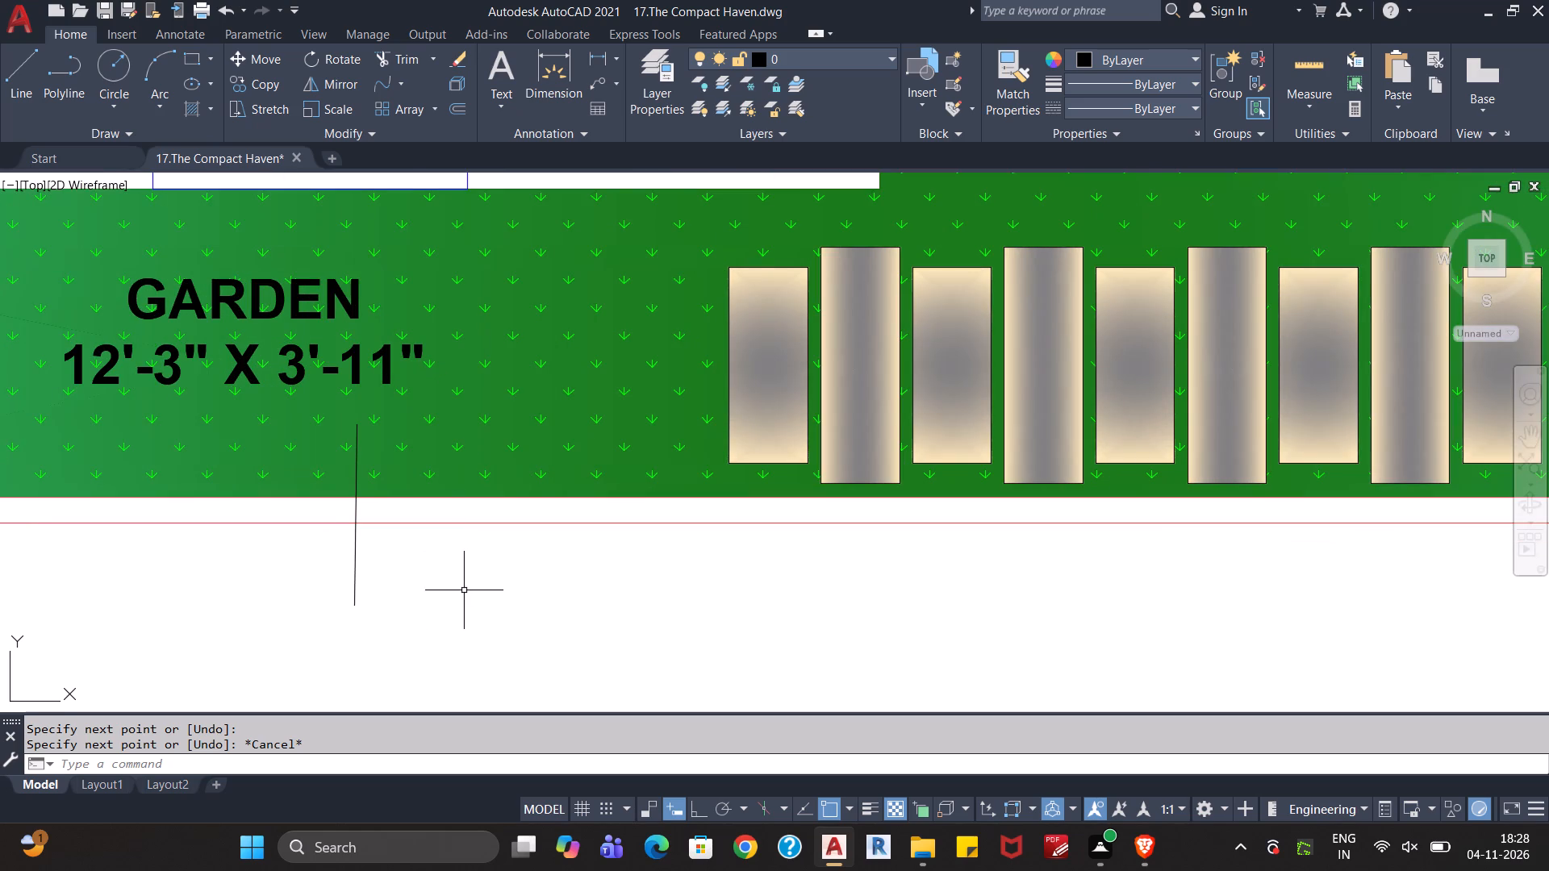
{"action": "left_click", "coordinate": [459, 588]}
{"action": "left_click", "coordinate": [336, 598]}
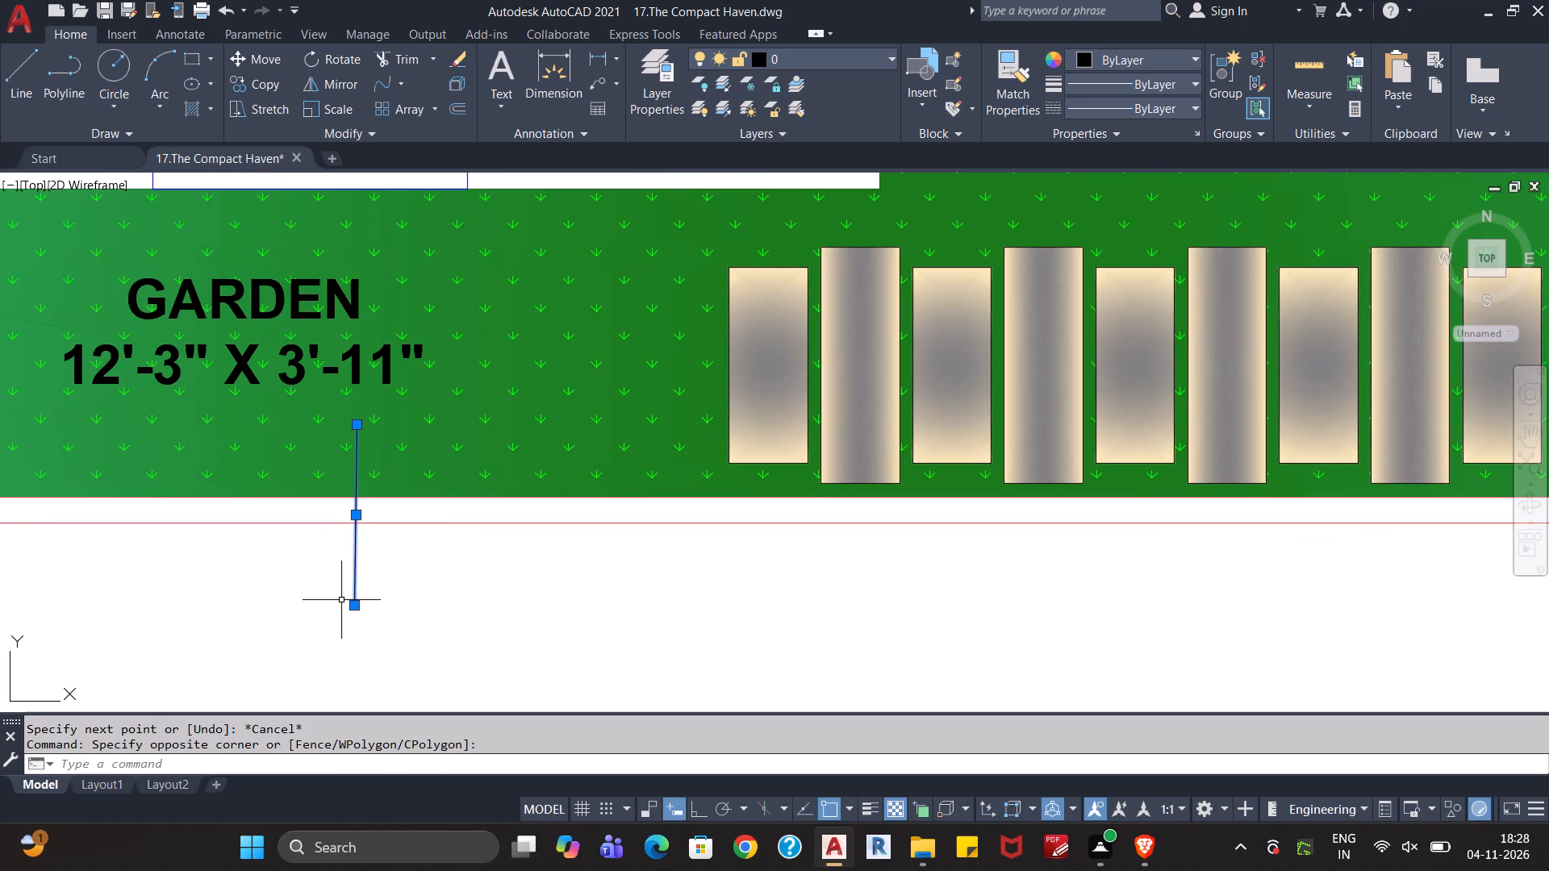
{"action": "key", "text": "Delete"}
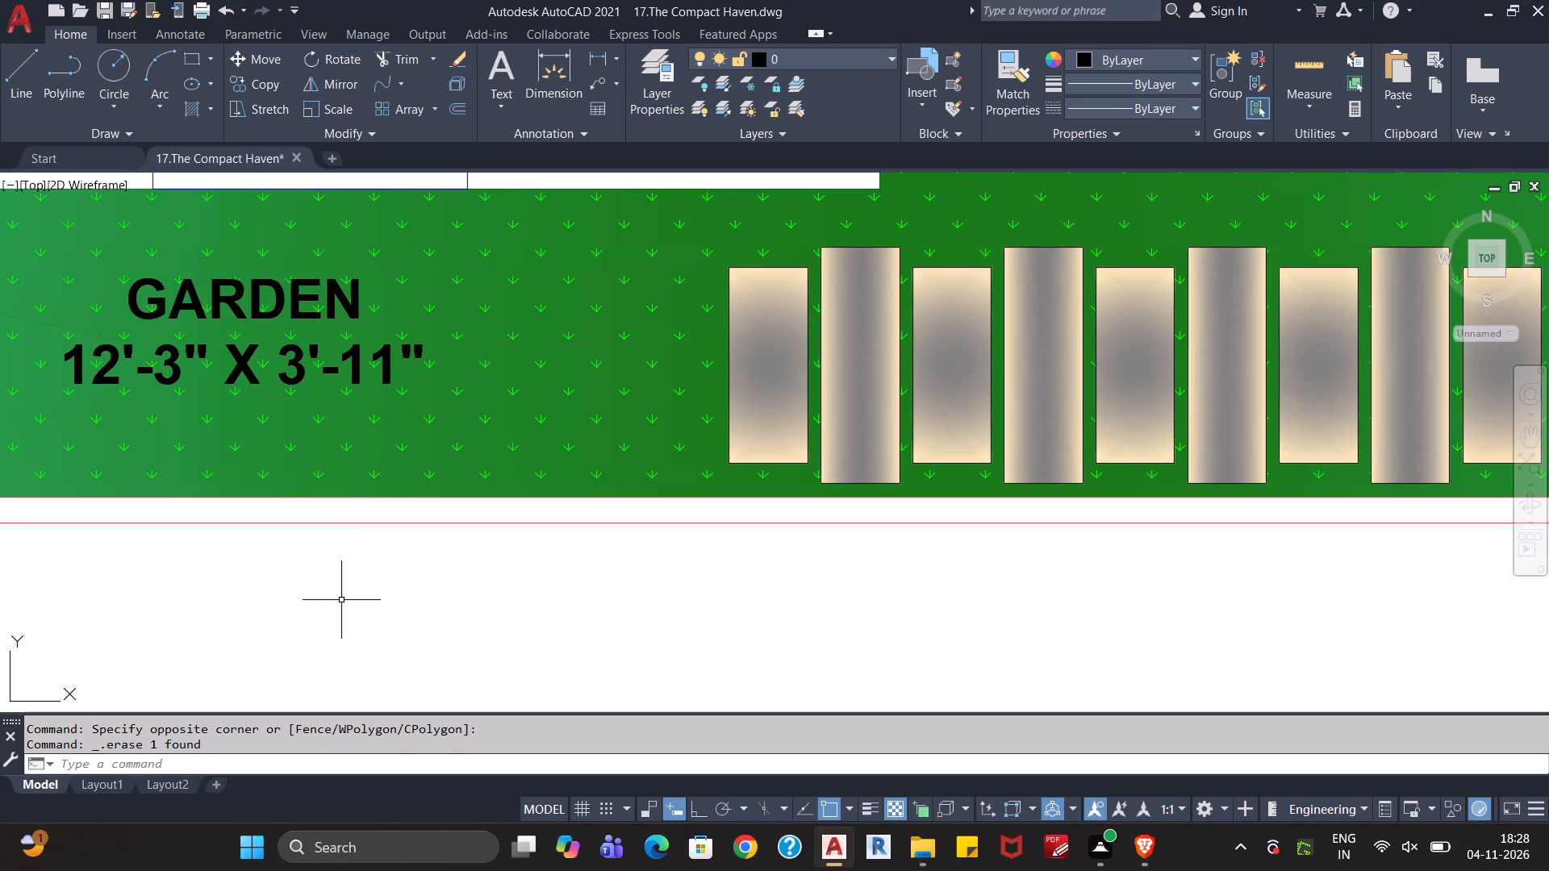
With Ortho on, draw a vertical line about 1'-2" long across the garden's front wall, below the GARDEN label.
{"action": "key", "text": "l"}
{"action": "key", "text": "Return"}
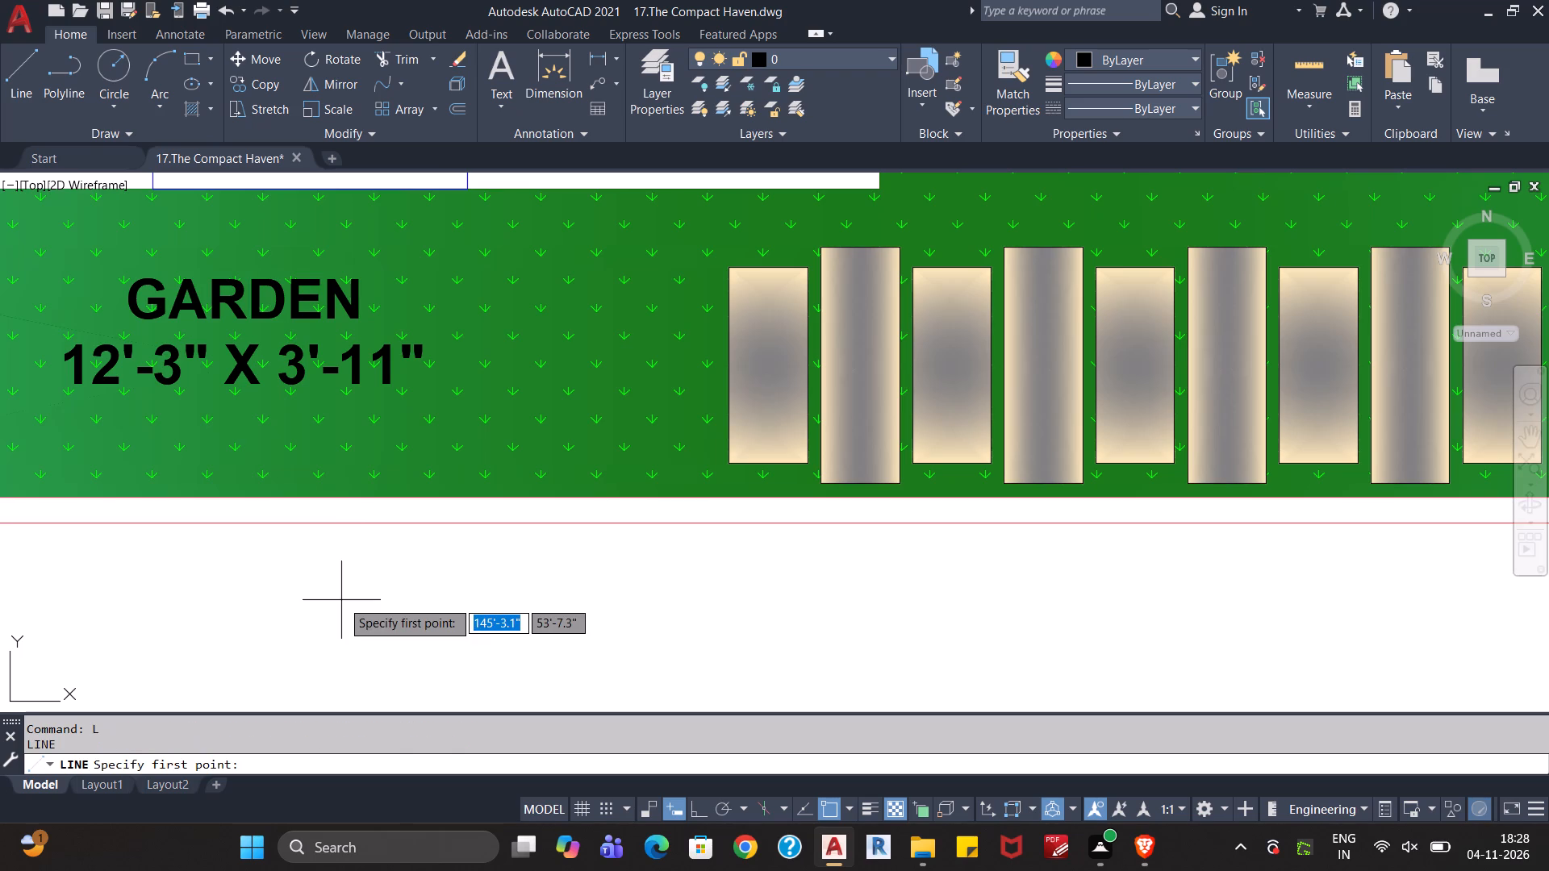
{"action": "key", "text": "F8"}
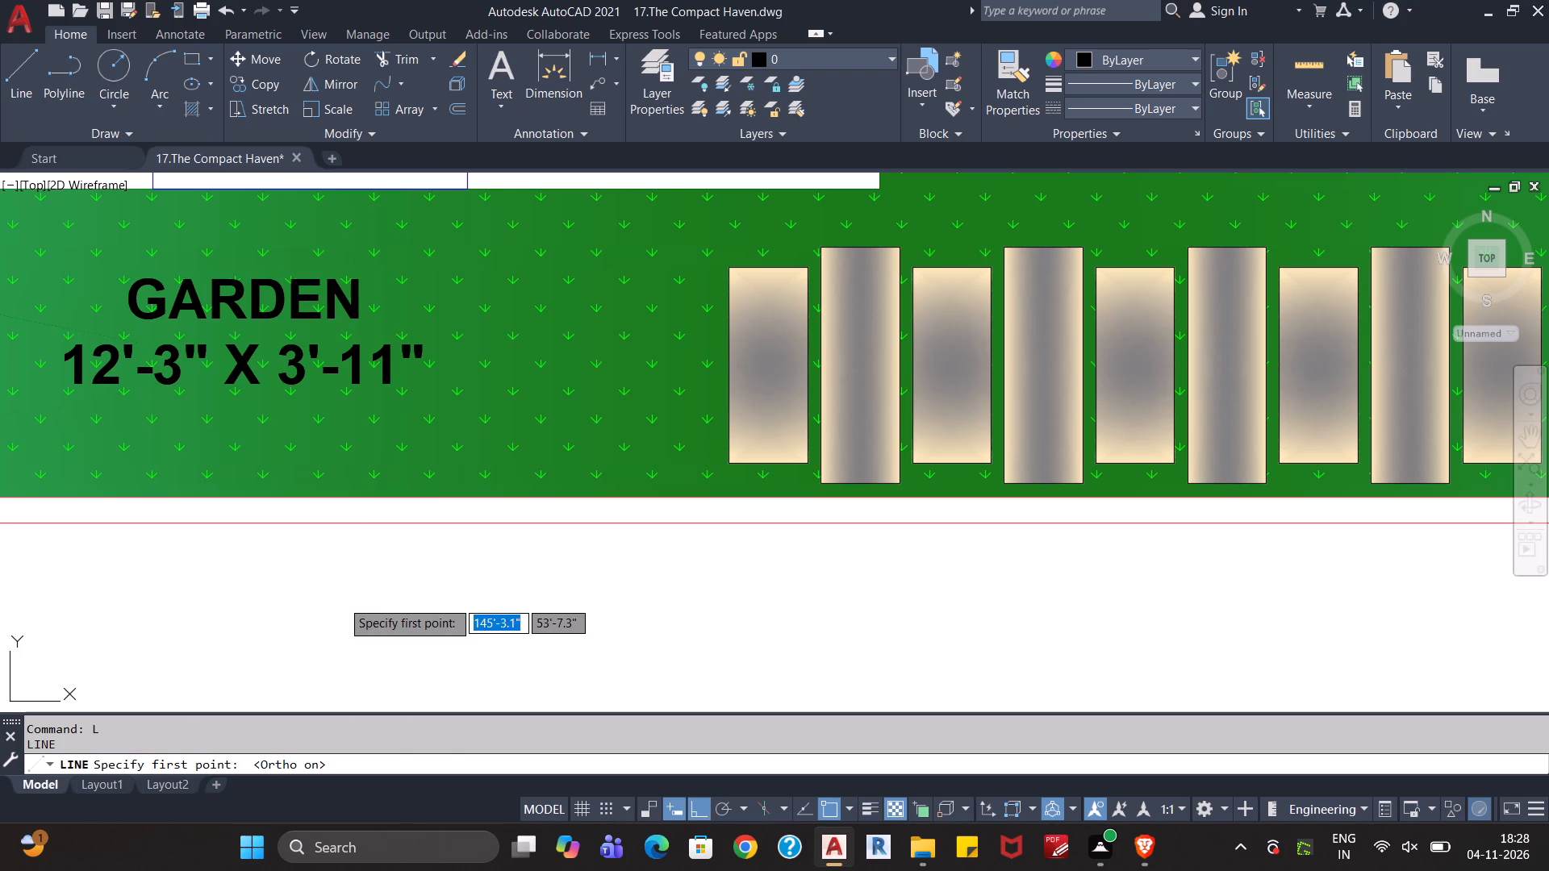
{"action": "left_click", "coordinate": [338, 550]}
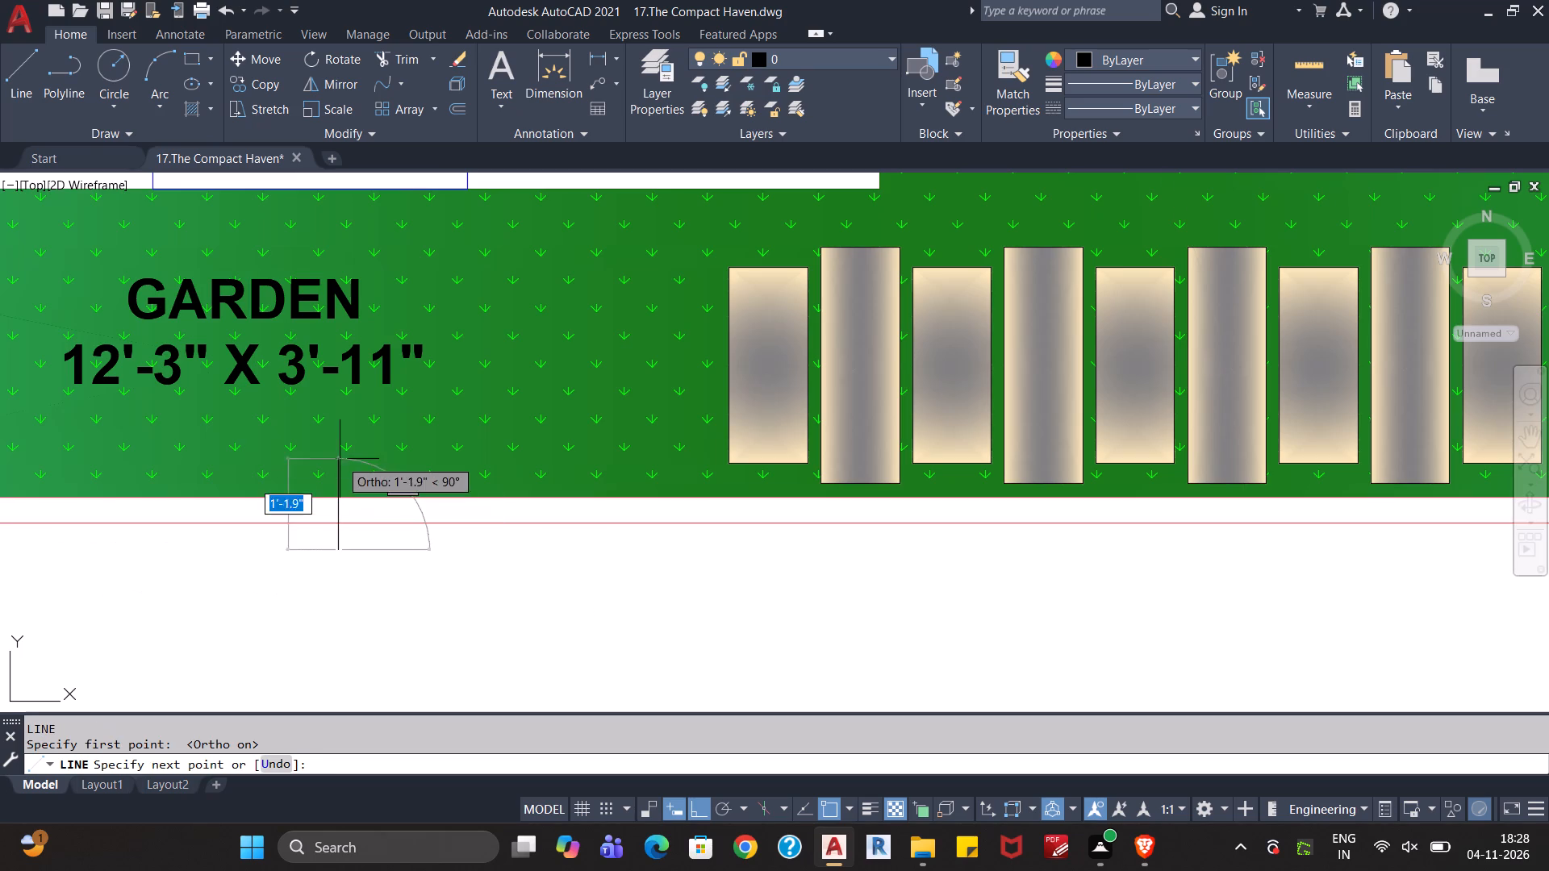
{"action": "left_click", "coordinate": [340, 459]}
{"action": "key", "text": "Escape"}
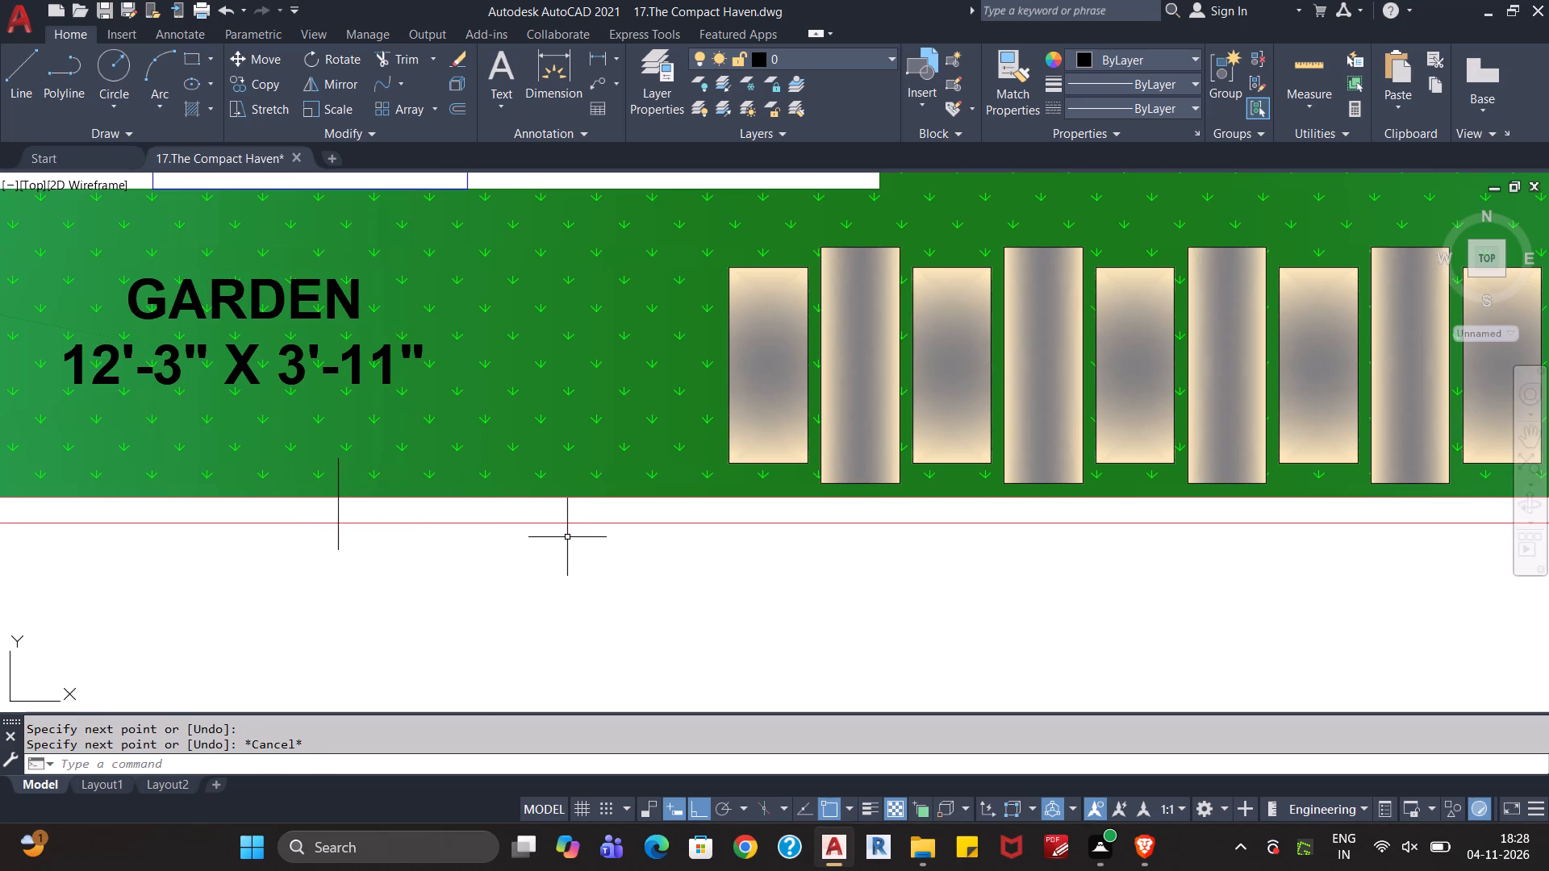
Draw a second vertical line across the garden's front wall, about 4'-3" from the first towards the stepping-stone path.
{"action": "key", "text": "l"}
{"action": "key", "text": "Return"}
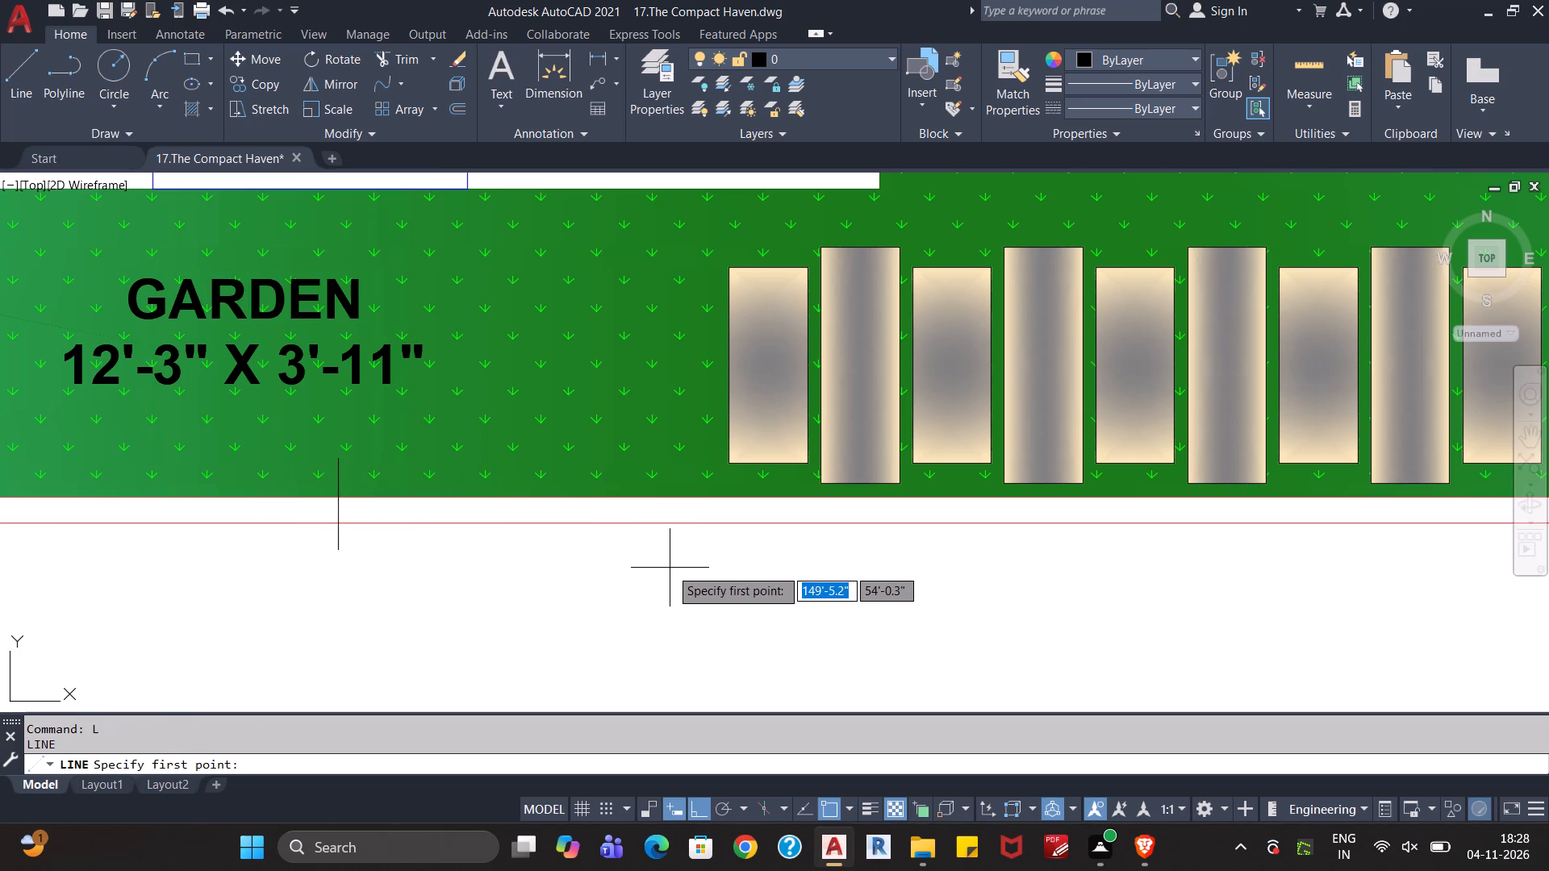
{"action": "left_click", "coordinate": [674, 572]}
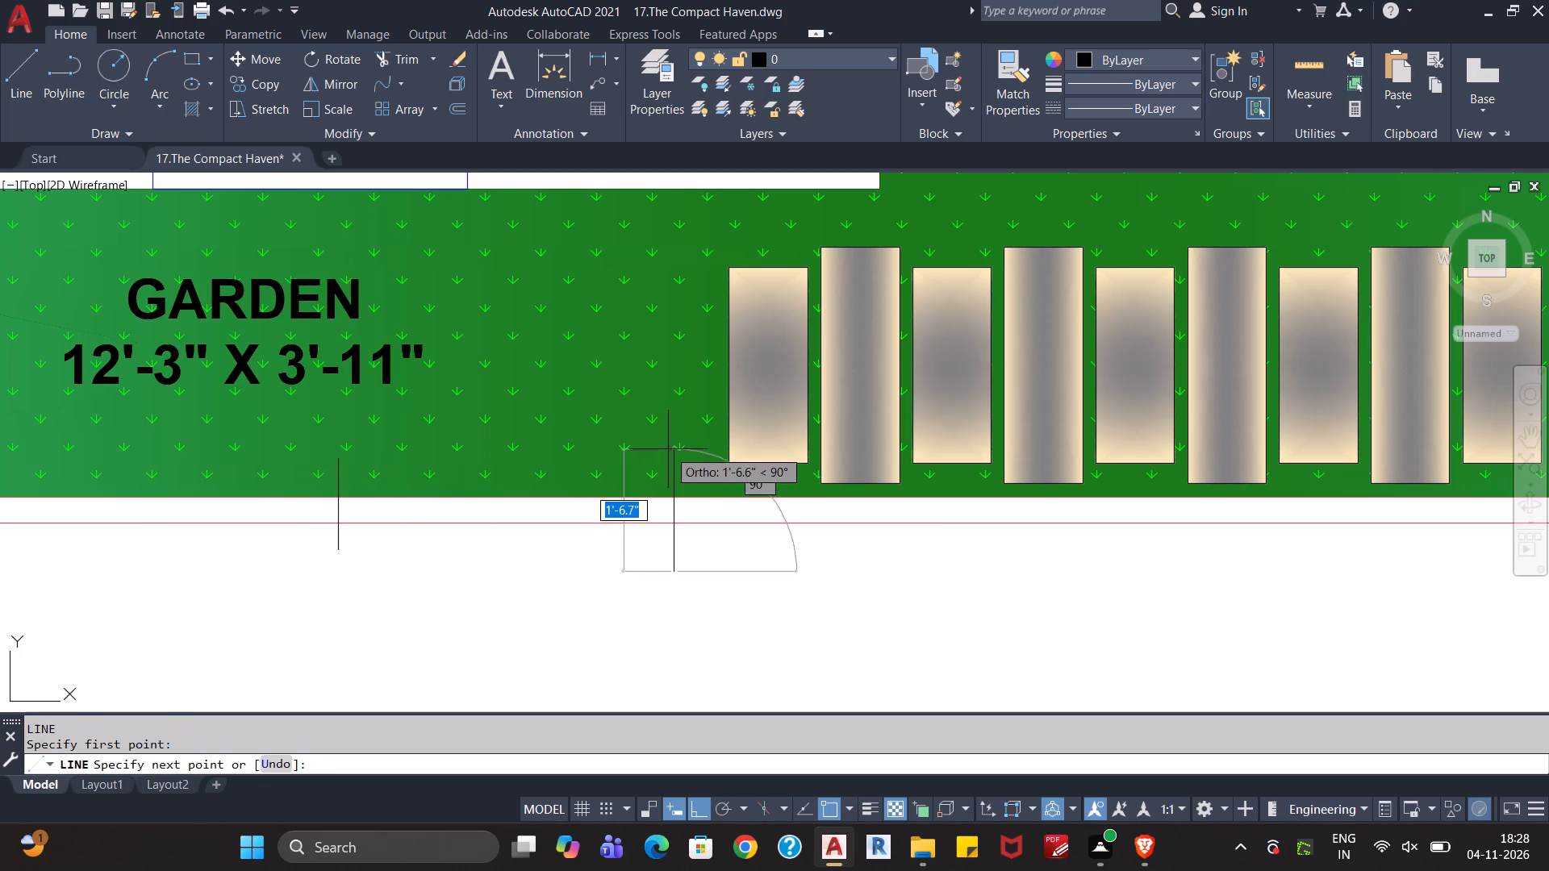
{"action": "left_click", "coordinate": [669, 434]}
{"action": "key", "text": "Escape"}
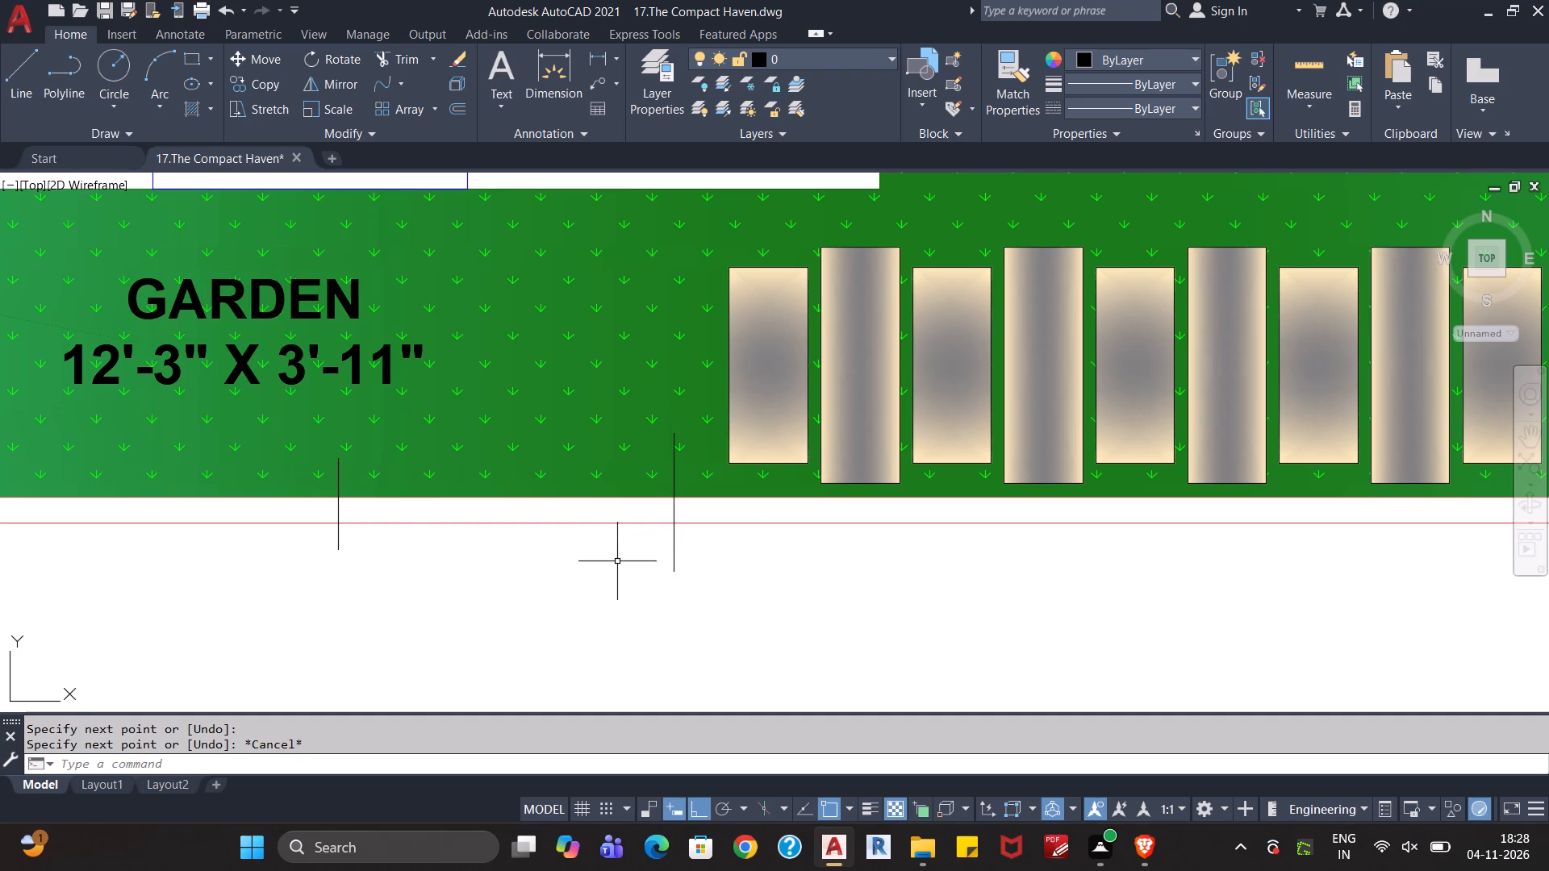
{"action": "key", "text": "Escape"}
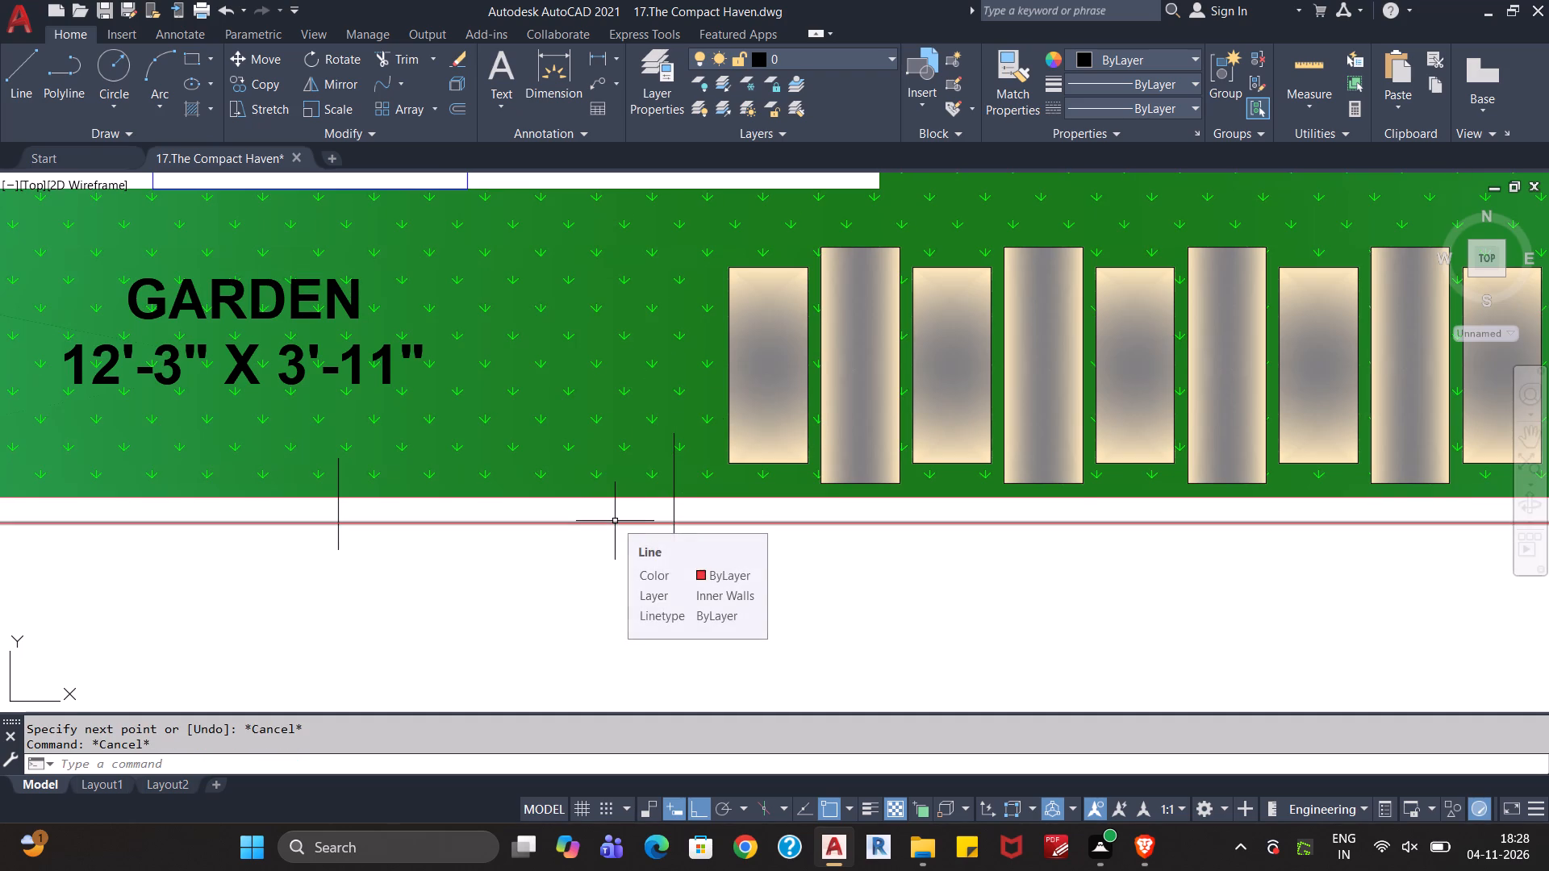
With Ortho off, draw a diagonal from the label-side line at the wall's outer face to the path-side line at its inner face.
{"action": "key", "text": "F8"}
{"action": "key", "text": "l"}
{"action": "key", "text": "Return"}
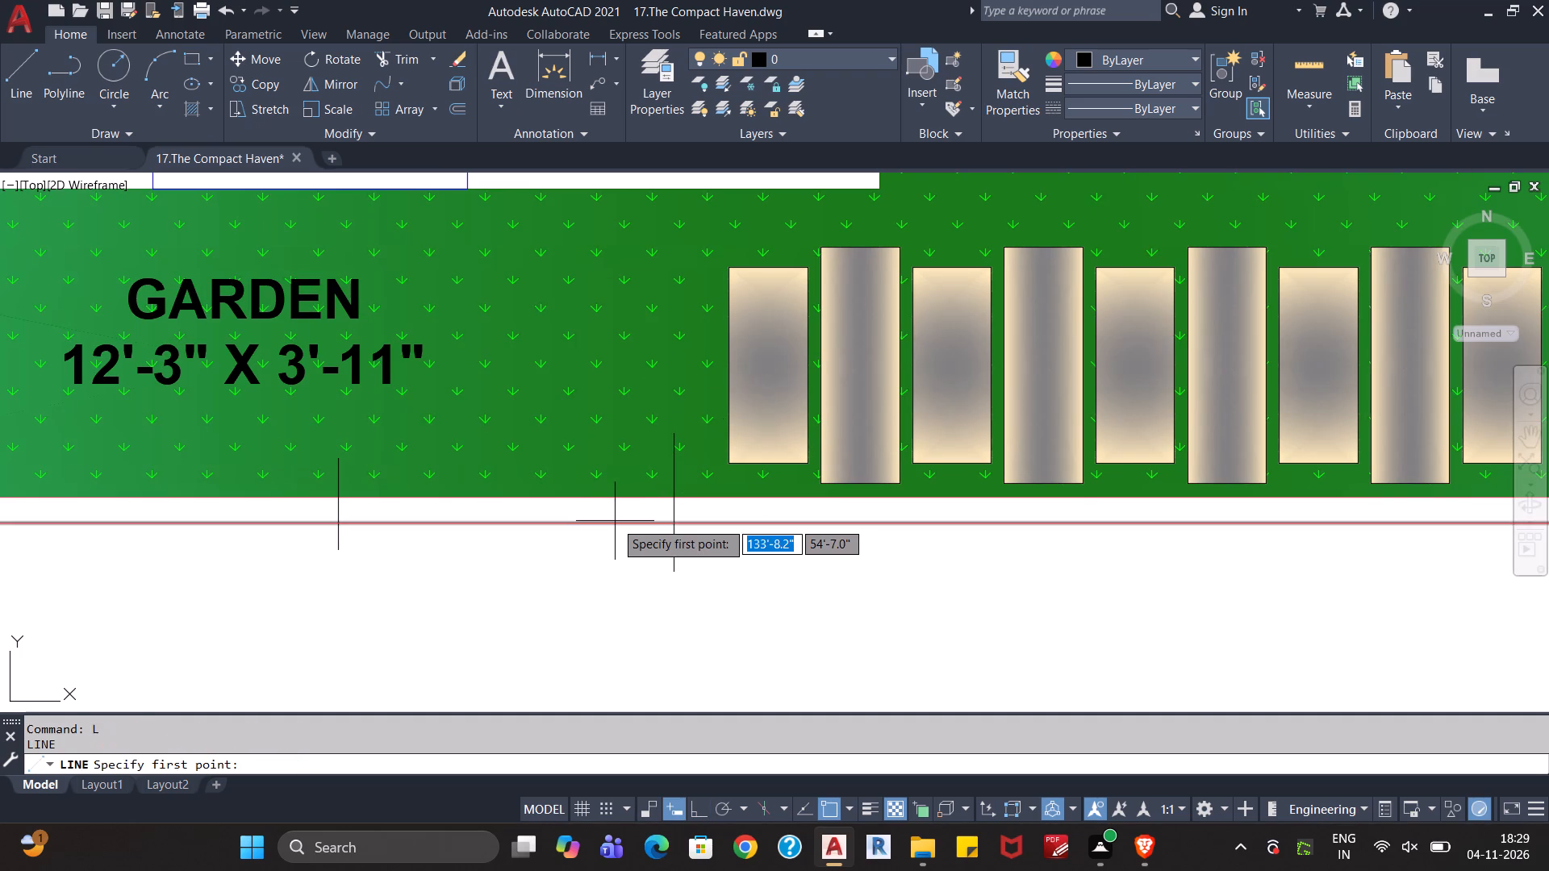
{"action": "left_click", "coordinate": [340, 523]}
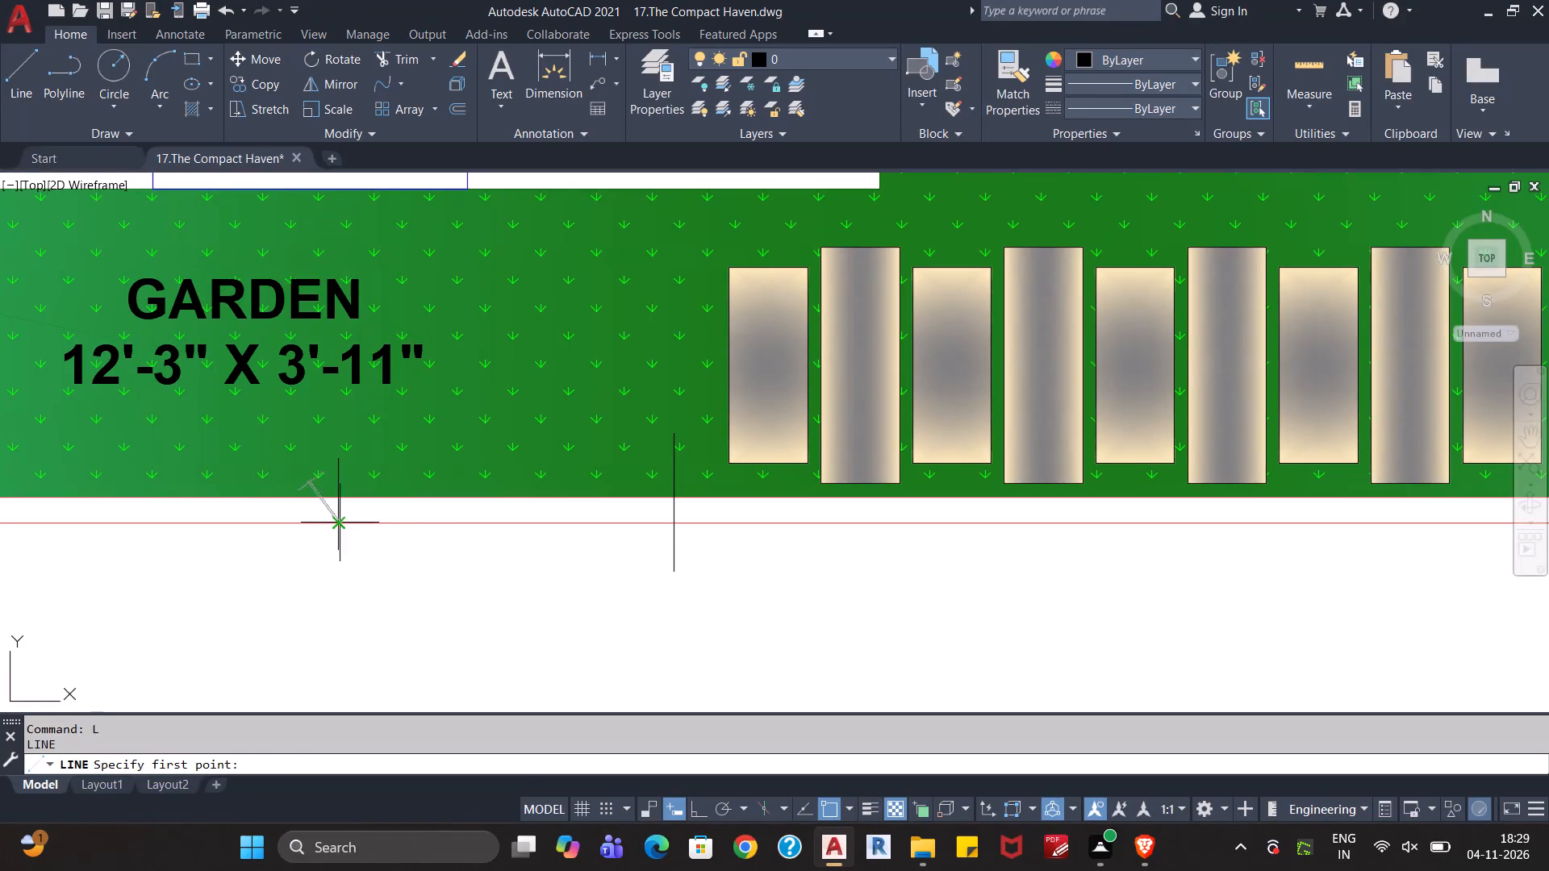
{"action": "left_click", "coordinate": [675, 502]}
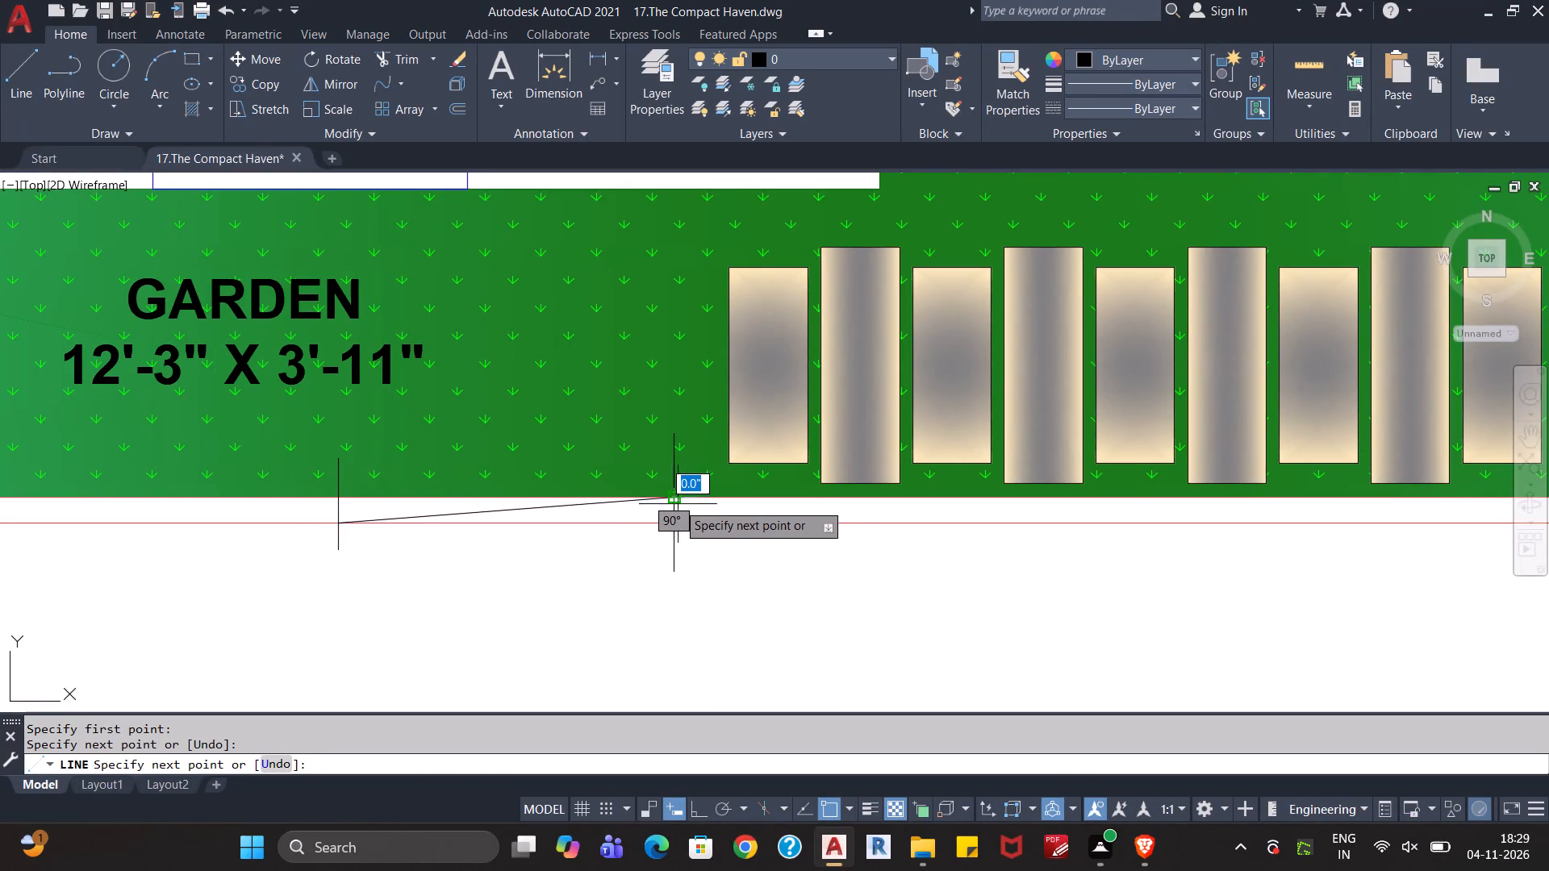
{"action": "key", "text": "Escape"}
Draw the opposite diagonal from the path-side line at the wall's outer face to the label-side line at its inner face.
{"action": "key", "text": "l"}
{"action": "key", "text": "Return"}
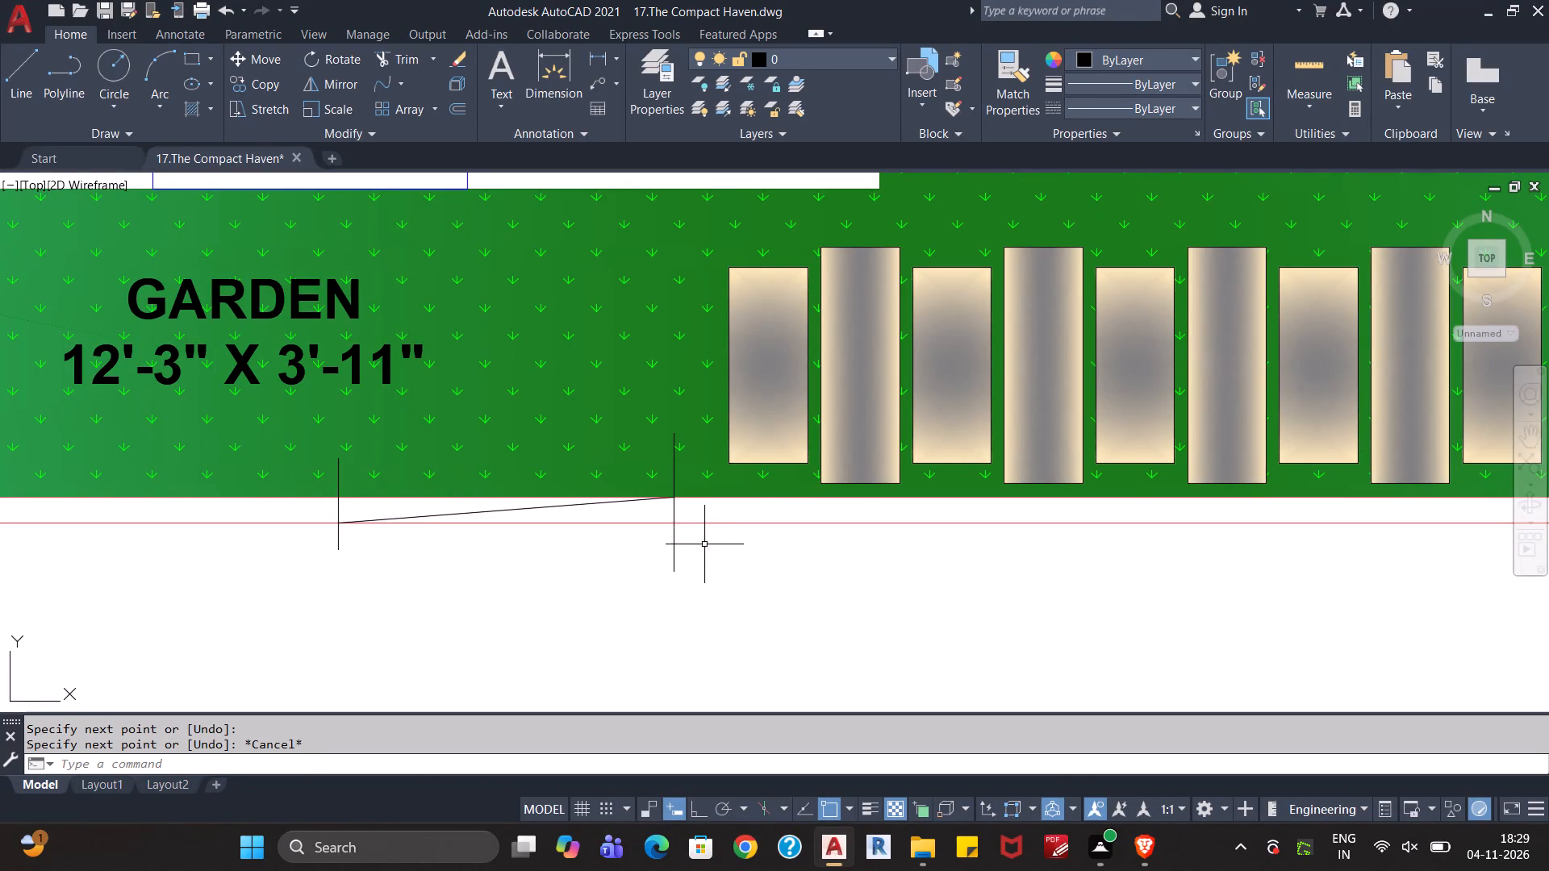
{"action": "left_click", "coordinate": [671, 523]}
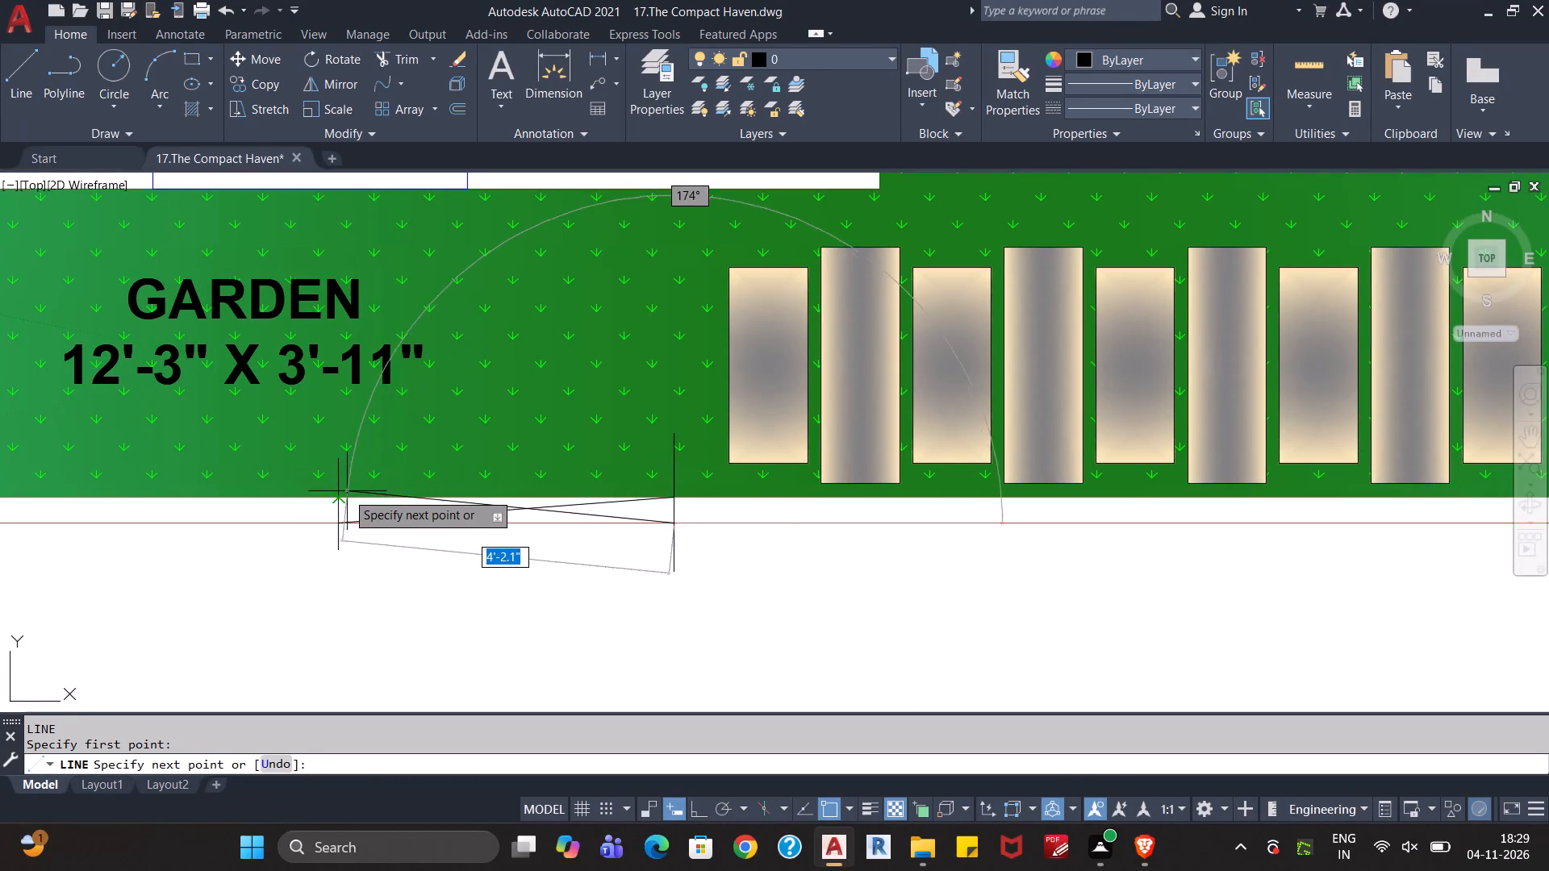
{"action": "left_click", "coordinate": [339, 498]}
{"action": "key", "text": "Escape"}
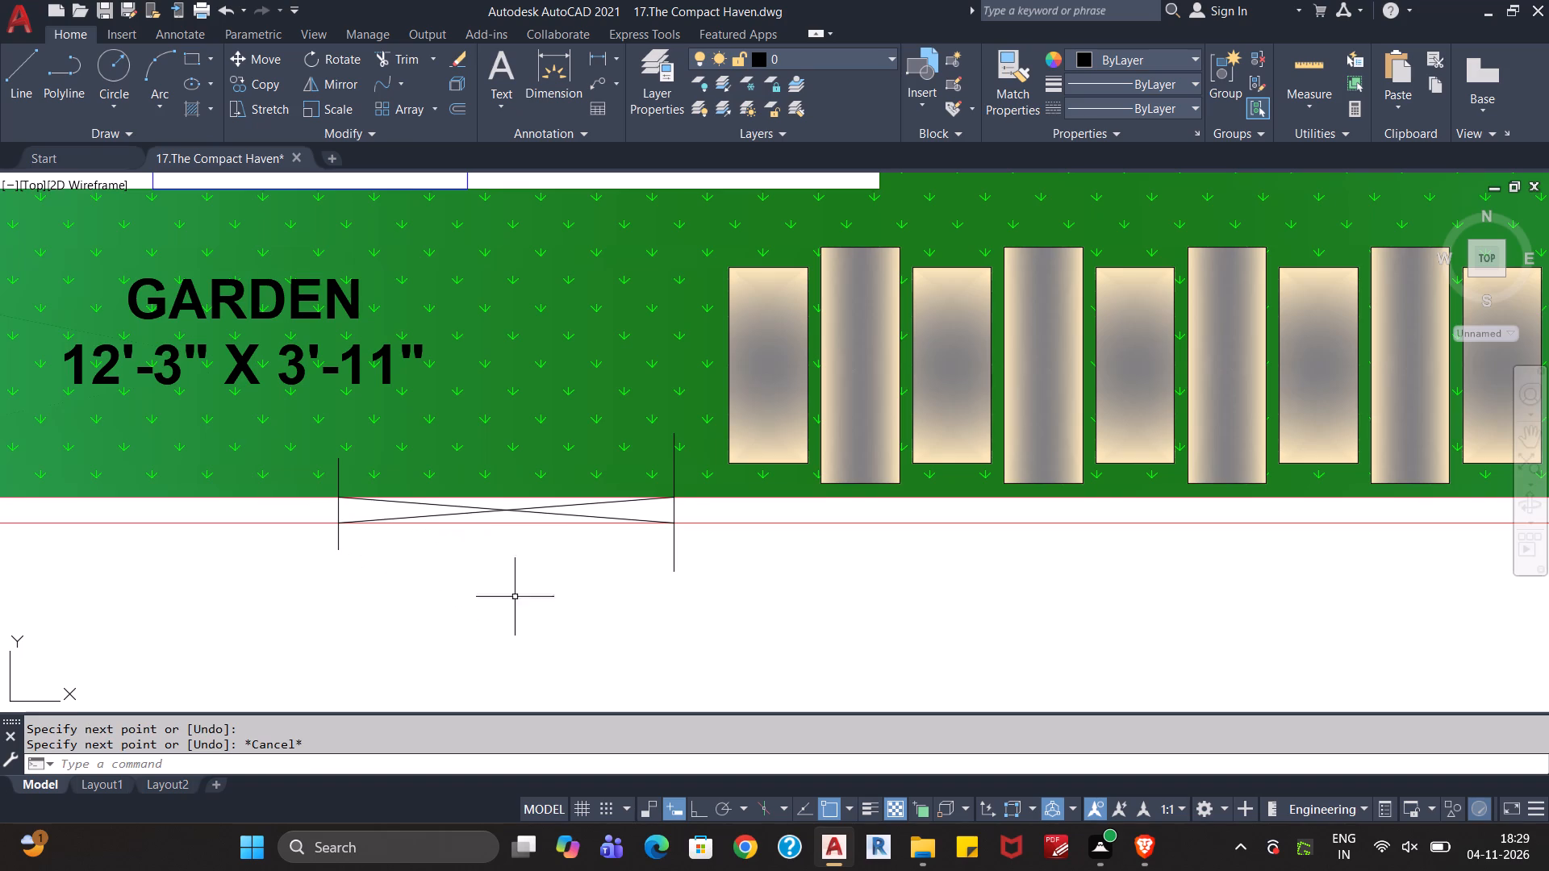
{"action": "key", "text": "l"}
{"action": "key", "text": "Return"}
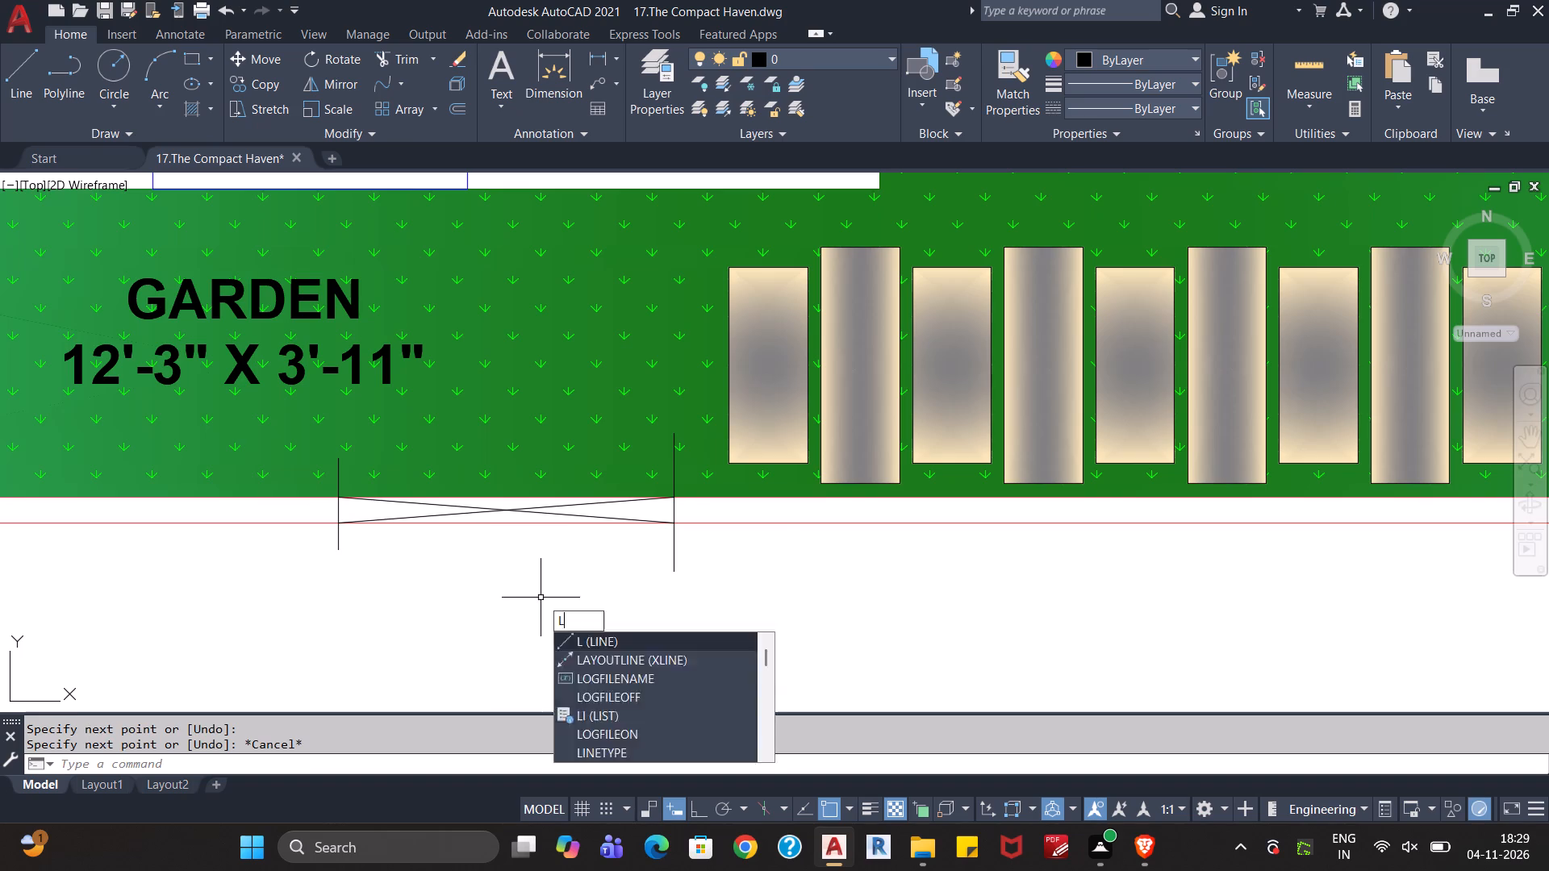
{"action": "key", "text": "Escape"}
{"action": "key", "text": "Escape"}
Trim both ends of the two vertical lines at the garden gate back to the front wall's inner and outer faces.
{"action": "type", "text": "tr"}
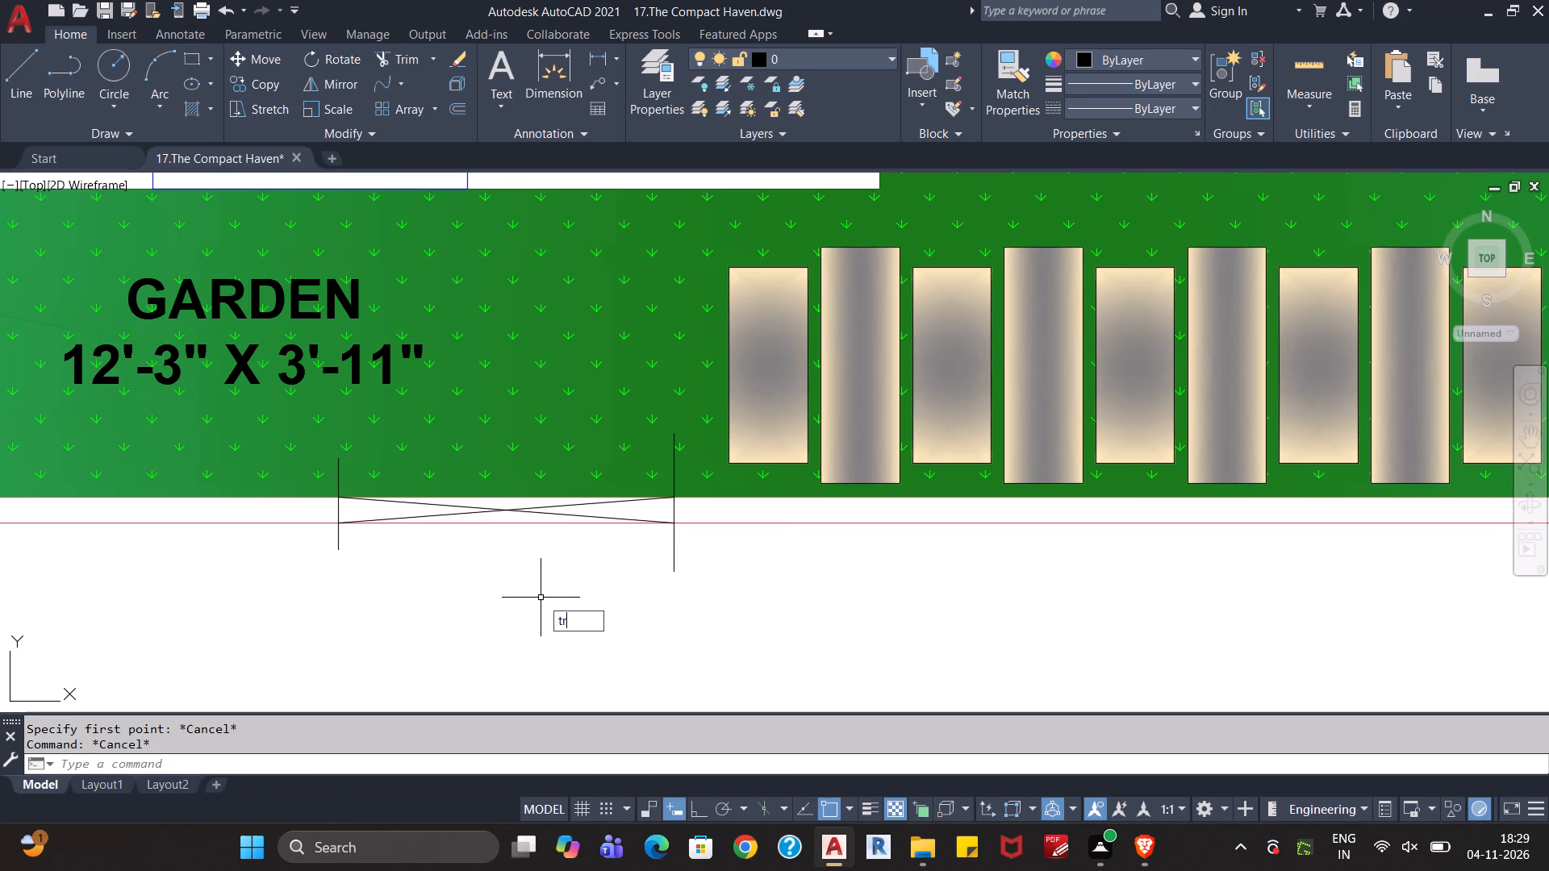
{"action": "key", "text": "Return"}
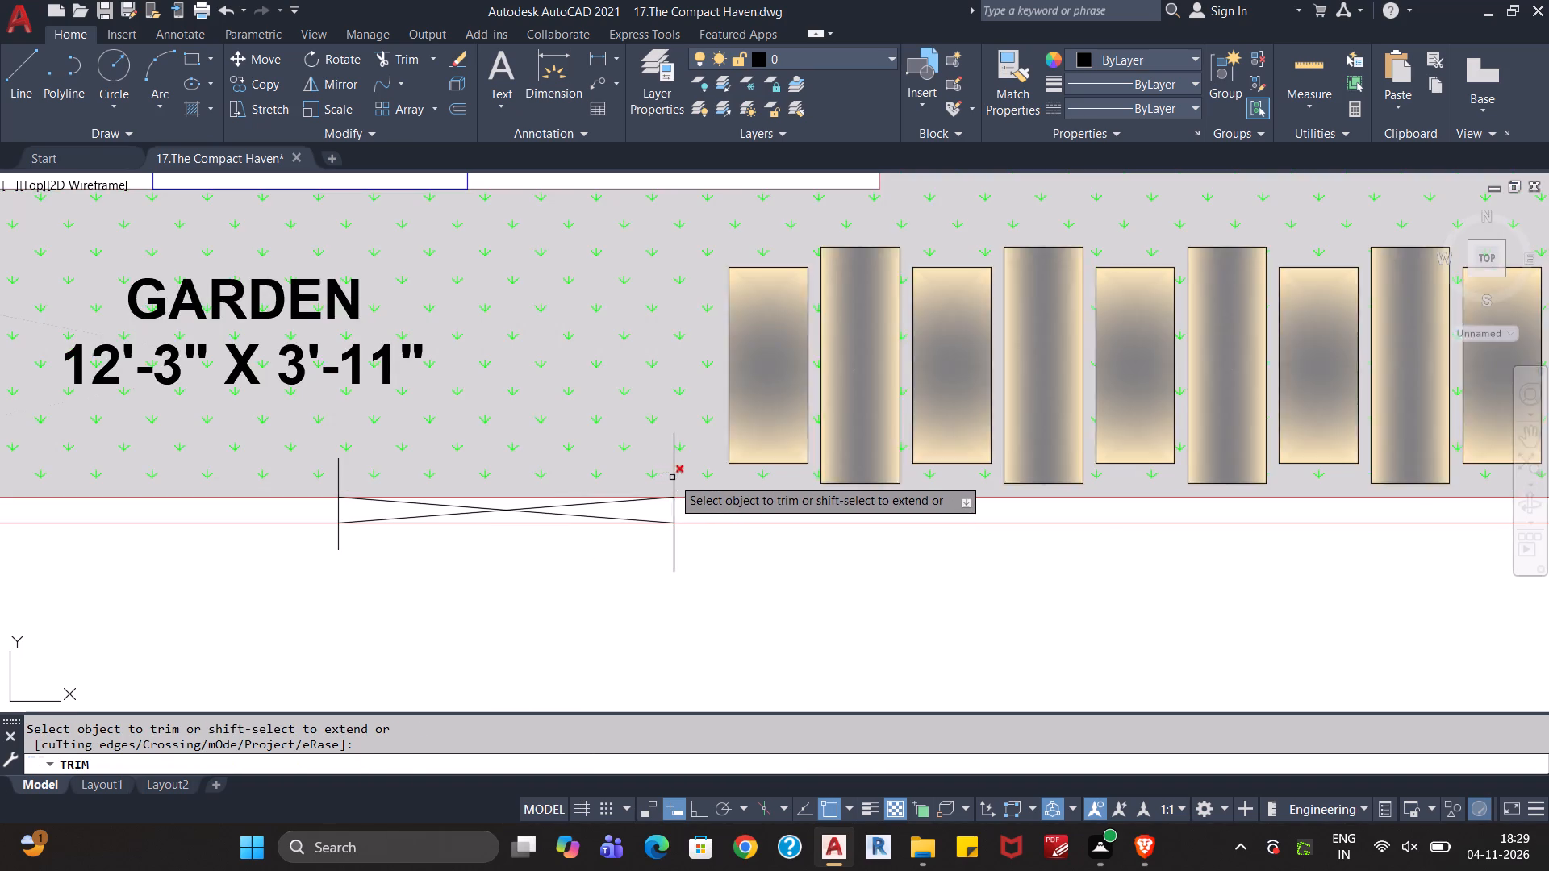
{"action": "left_click", "coordinate": [672, 477]}
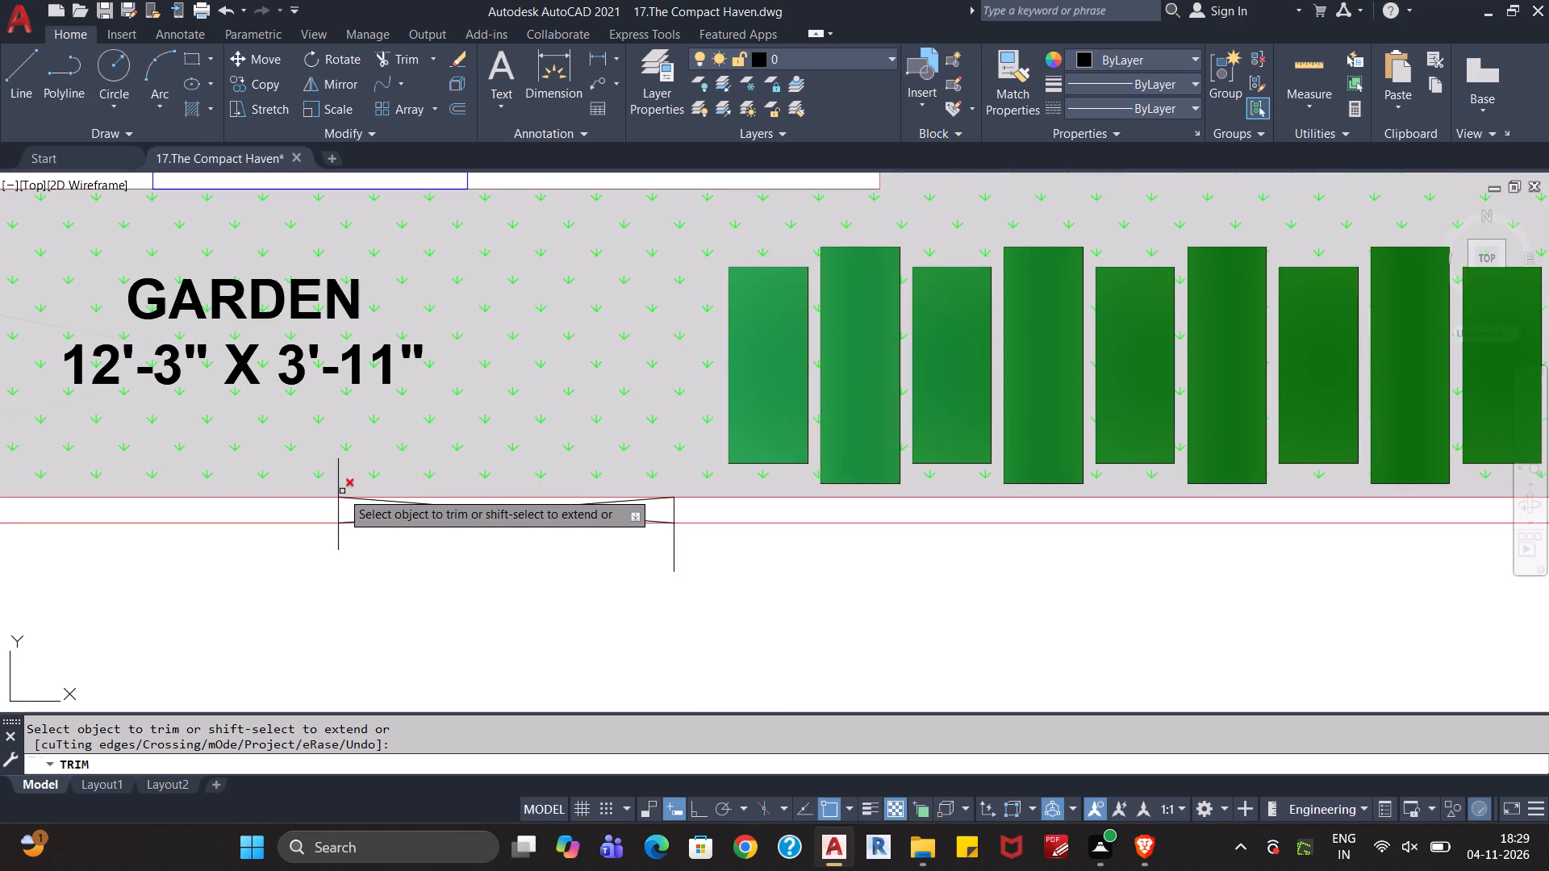
{"action": "left_click", "coordinate": [339, 486]}
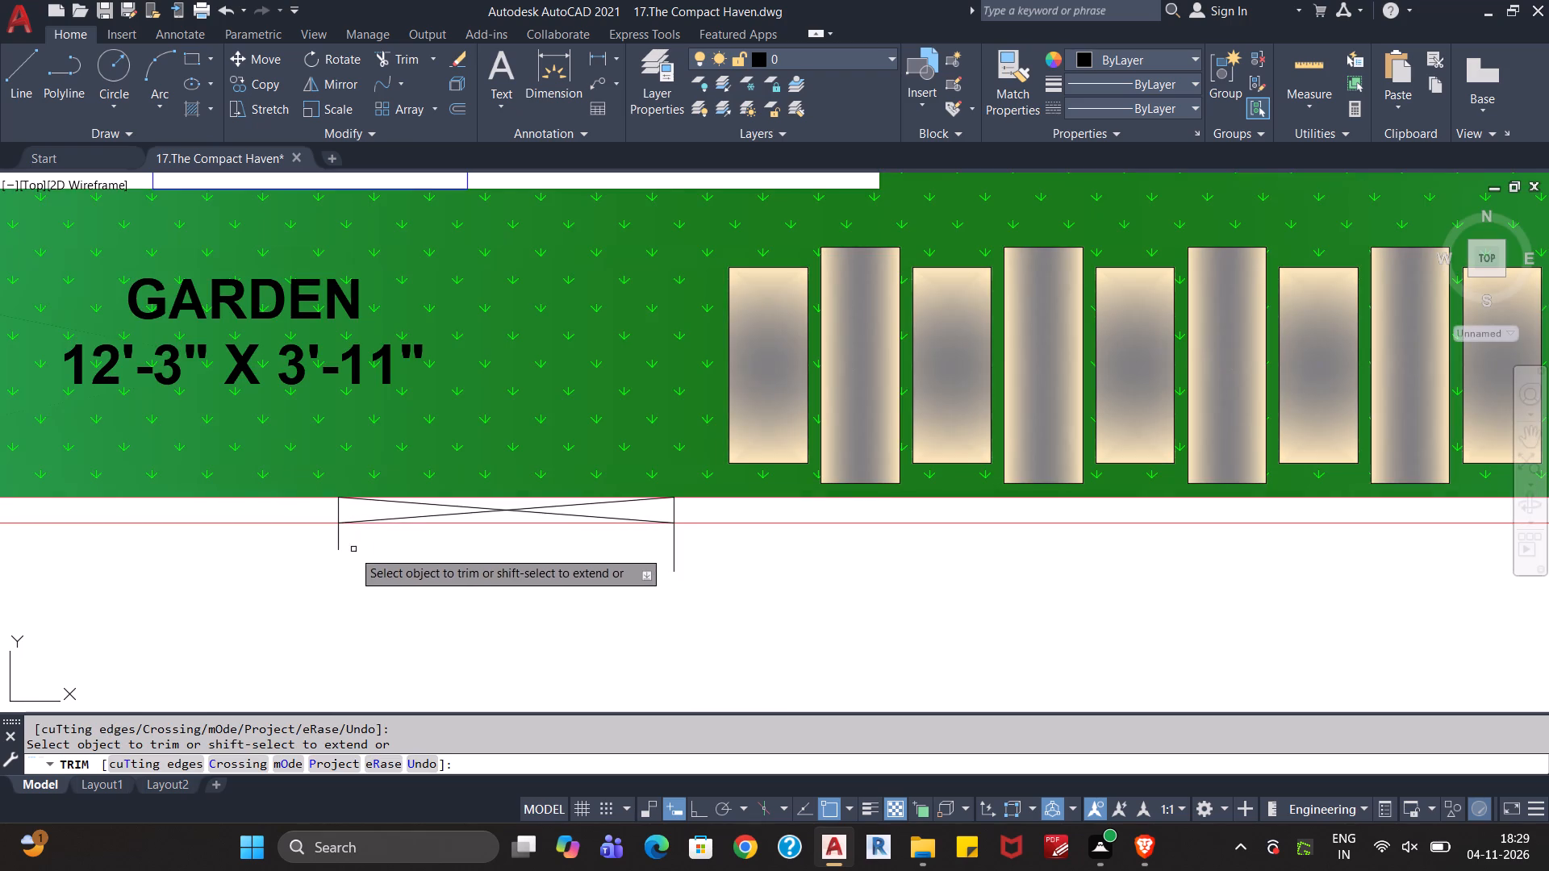
{"action": "left_click", "coordinate": [336, 544]}
{"action": "left_click", "coordinate": [673, 556]}
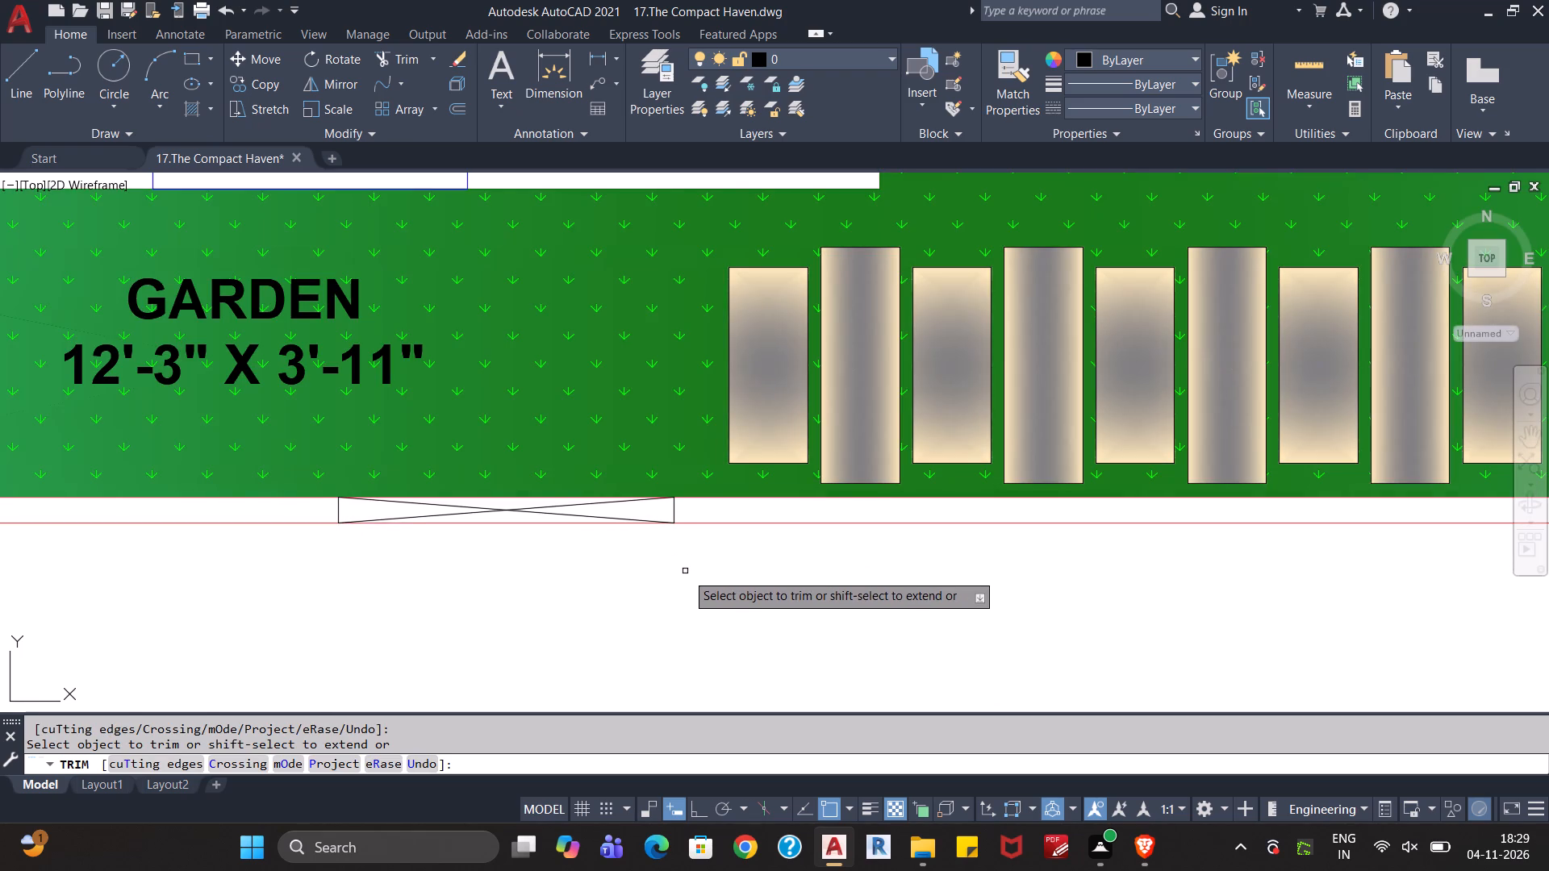
{"action": "key", "text": "Escape"}
{"action": "key", "text": "Escape"}
{"action": "key", "text": "Escape"}
Save the drawing.
{"action": "scroll", "coordinate": [687, 584], "scroll_direction": "down", "scroll_amount": 2}
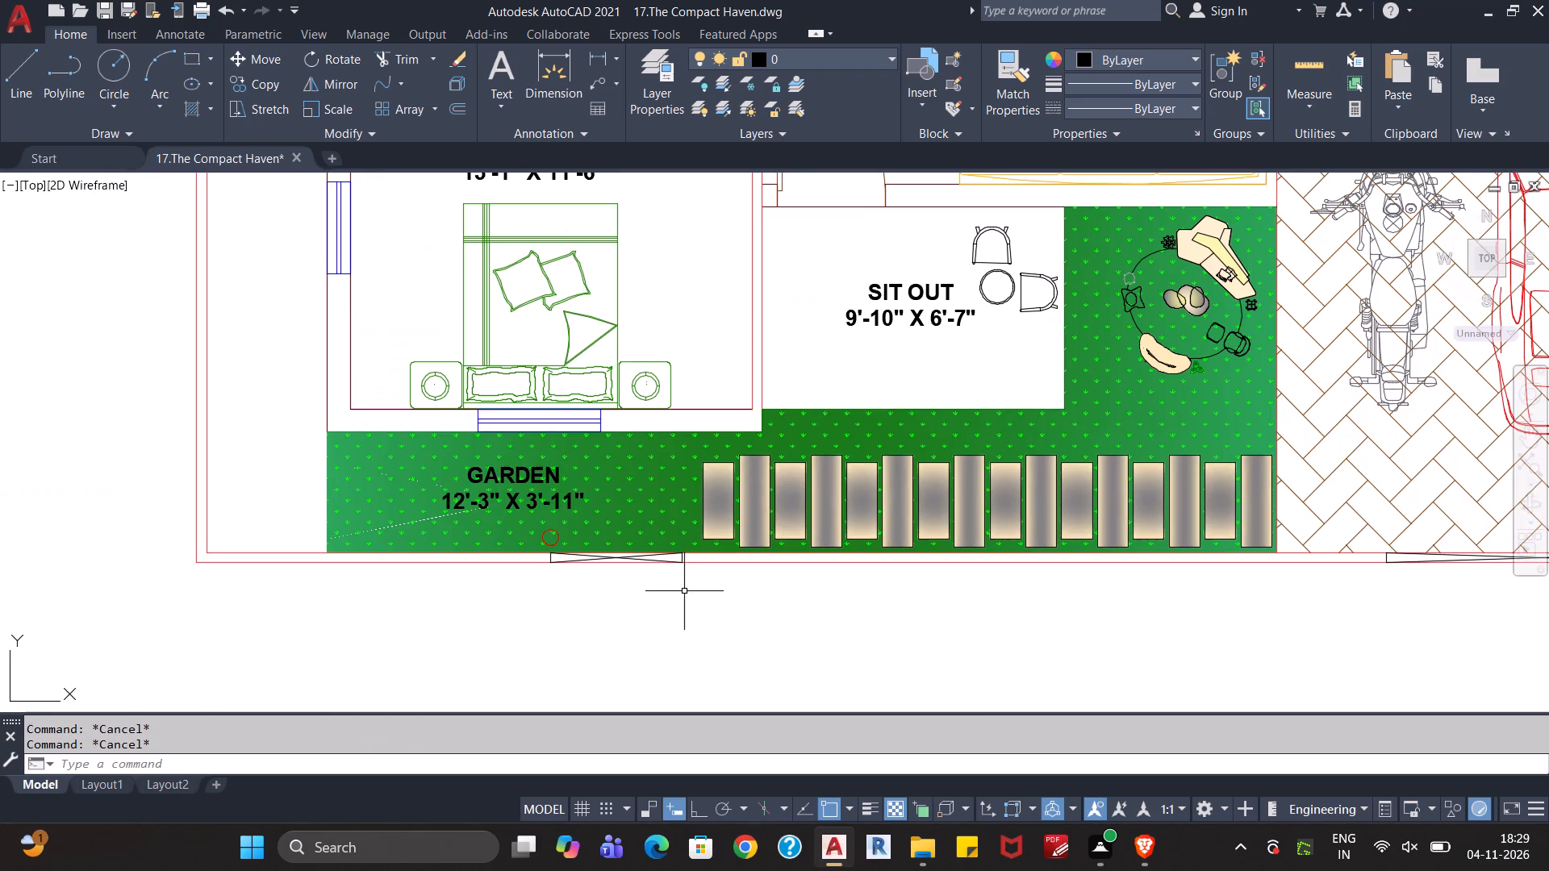
{"action": "middle_click_drag", "start_coordinate": [666, 629], "coordinate": [556, 648]}
{"action": "scroll", "coordinate": [582, 648], "scroll_direction": "down", "scroll_amount": 1}
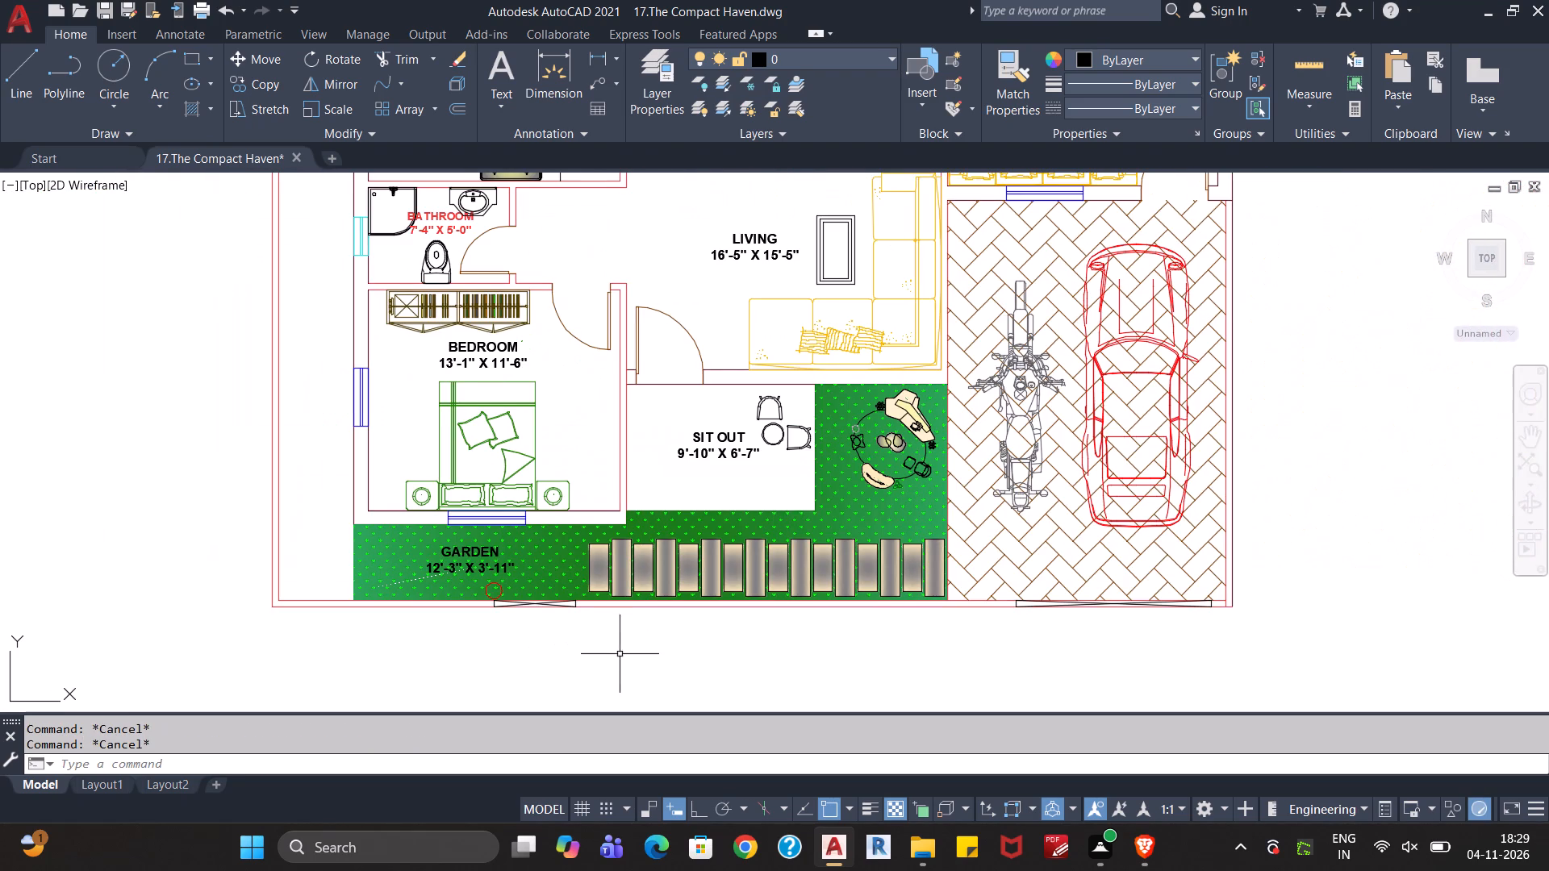
{"action": "middle_click_drag", "start_coordinate": [622, 656], "coordinate": [520, 667]}
{"action": "key", "text": "ctrl+s"}
{"action": "scroll", "coordinate": [520, 667], "scroll_direction": "down", "scroll_amount": 1}
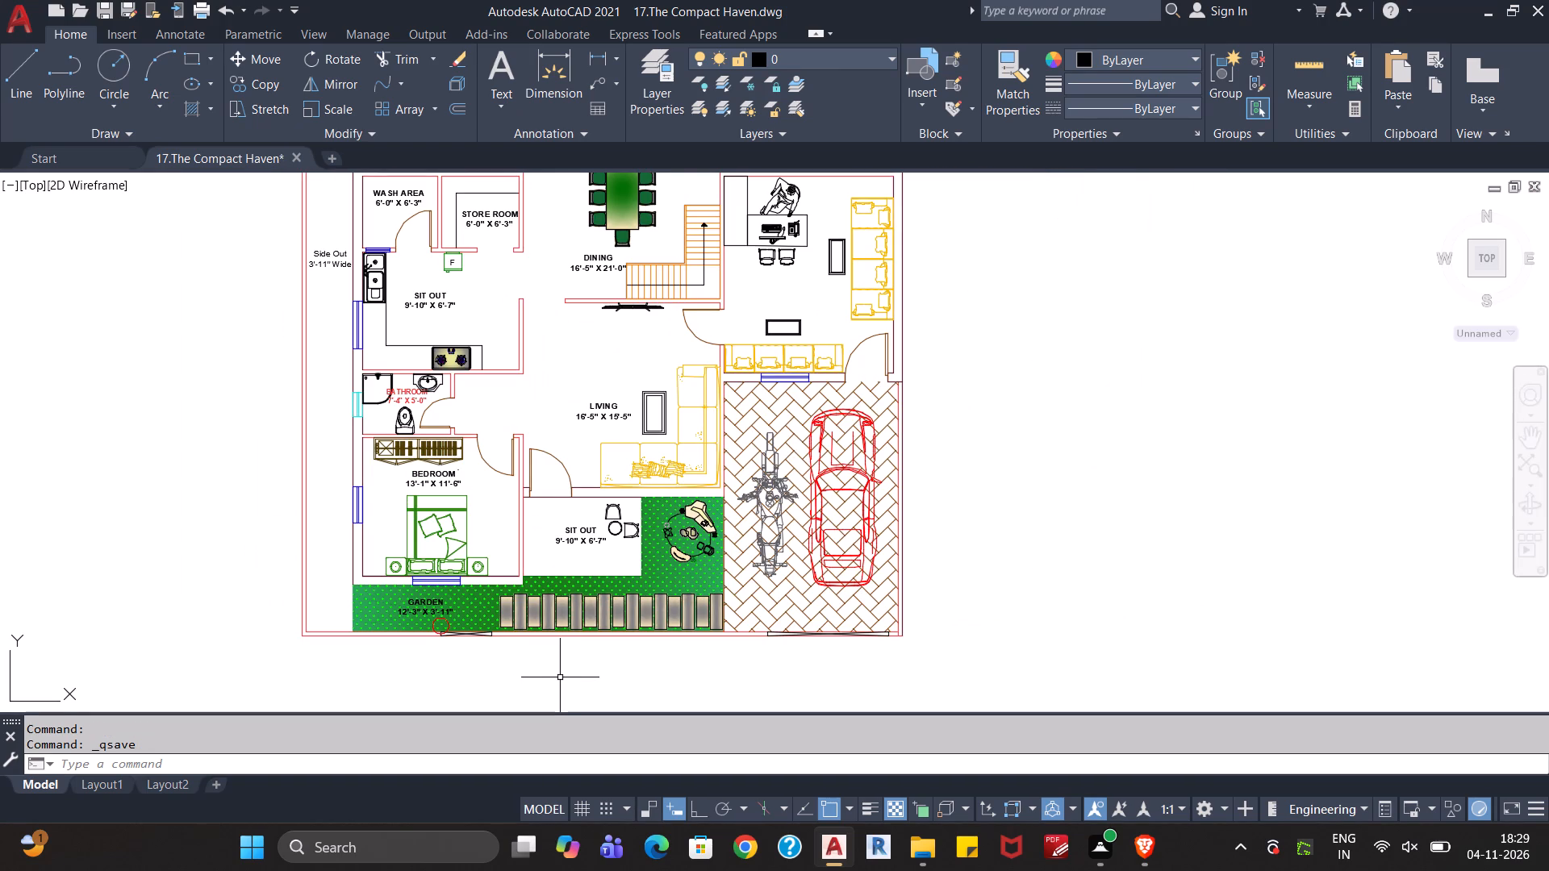
{"action": "middle_click_drag", "start_coordinate": [1070, 410], "coordinate": [1067, 550]}
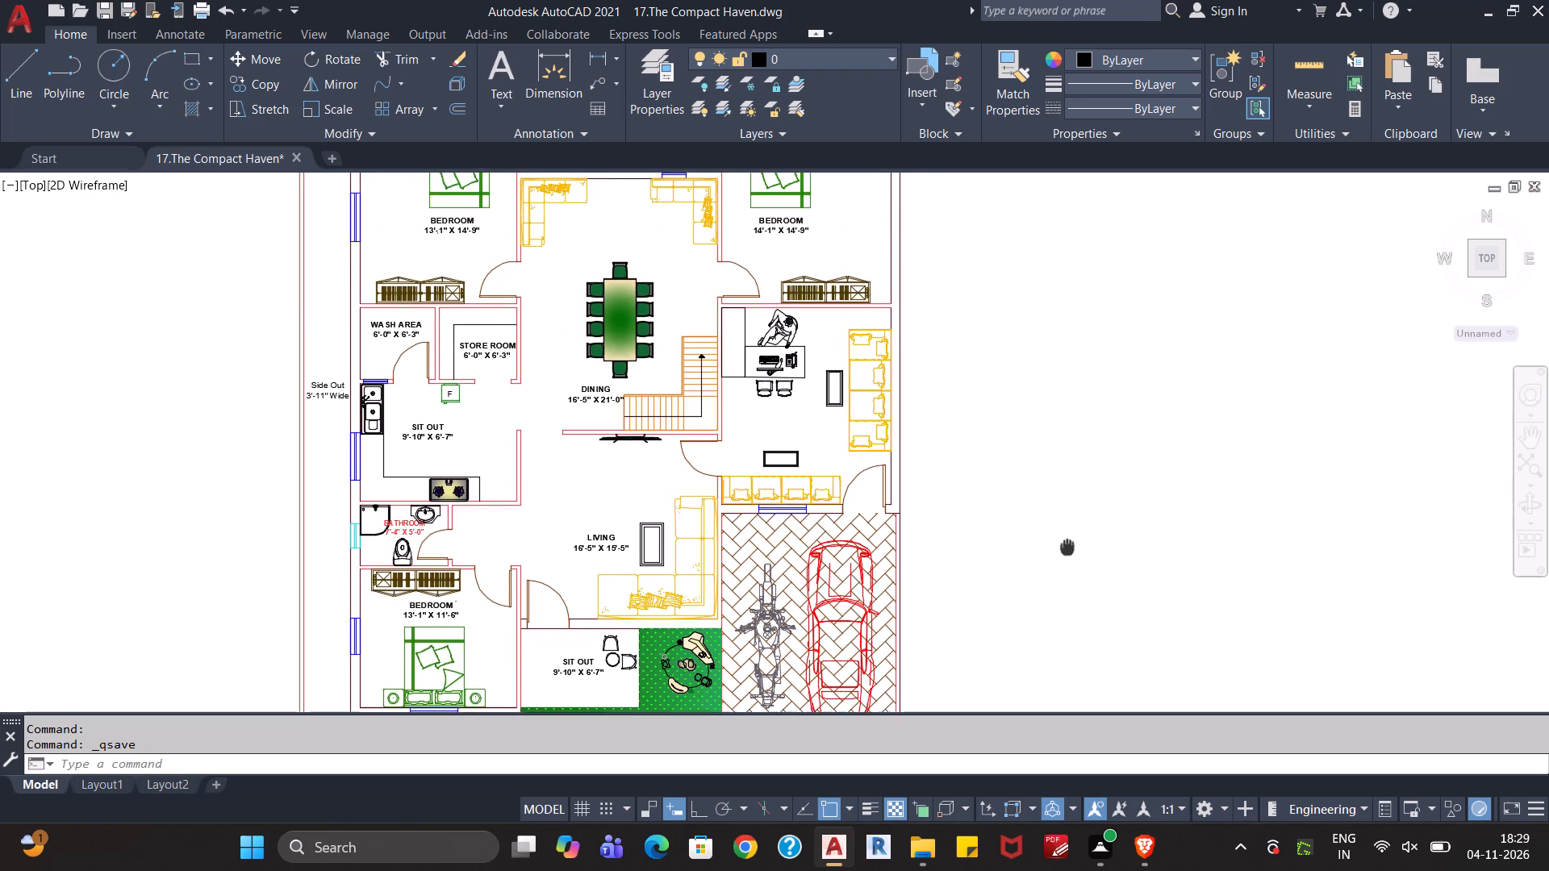
{"action": "scroll", "coordinate": [1058, 520], "scroll_direction": "down", "scroll_amount": 1}
{"action": "key", "text": "ctrl+s"}
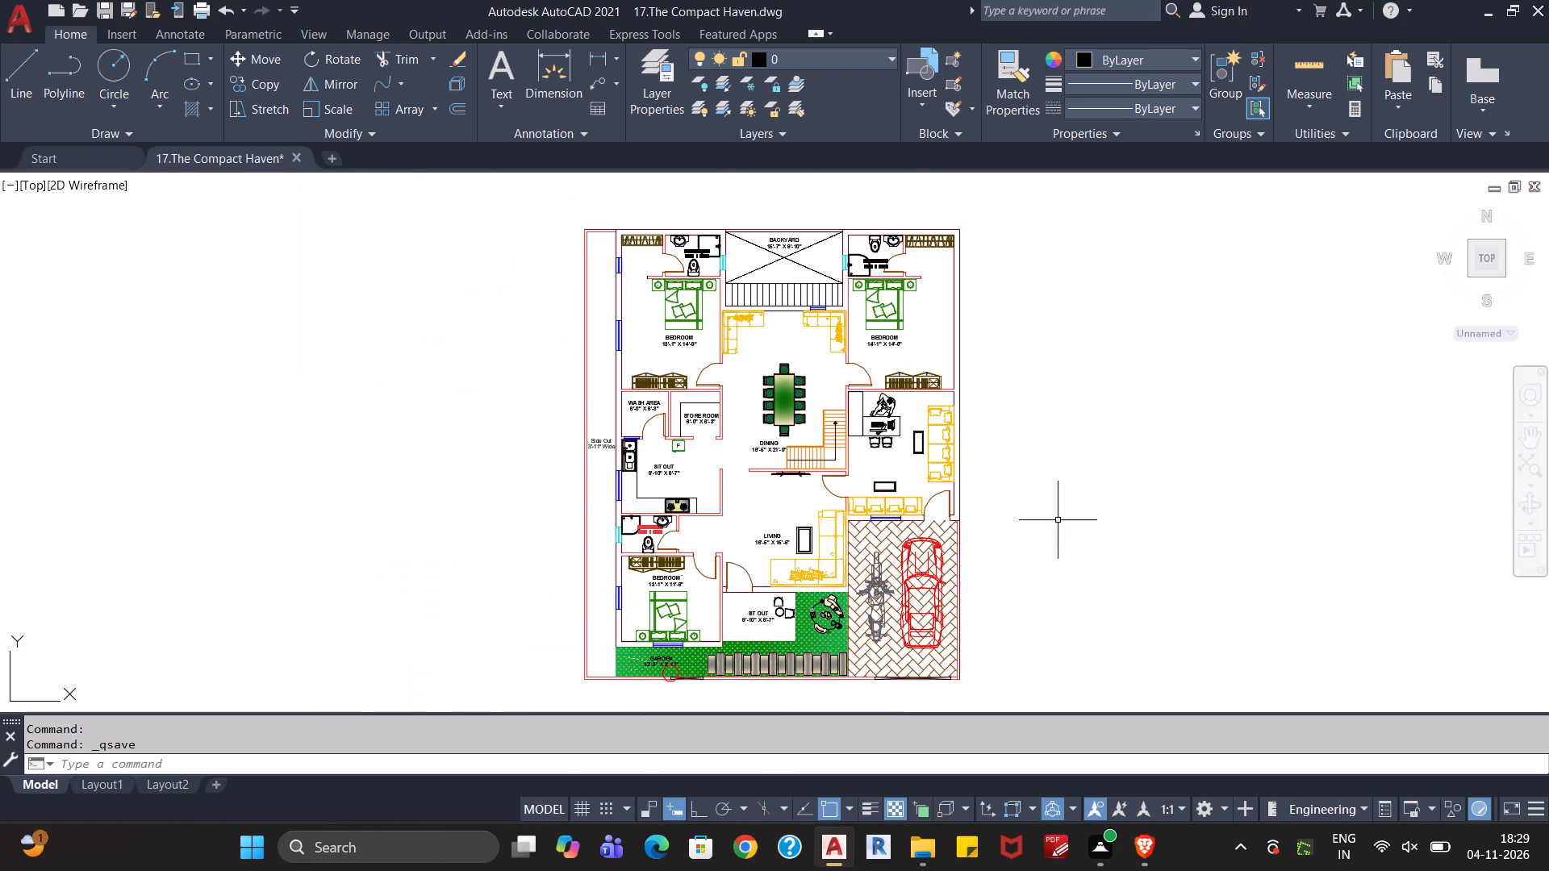
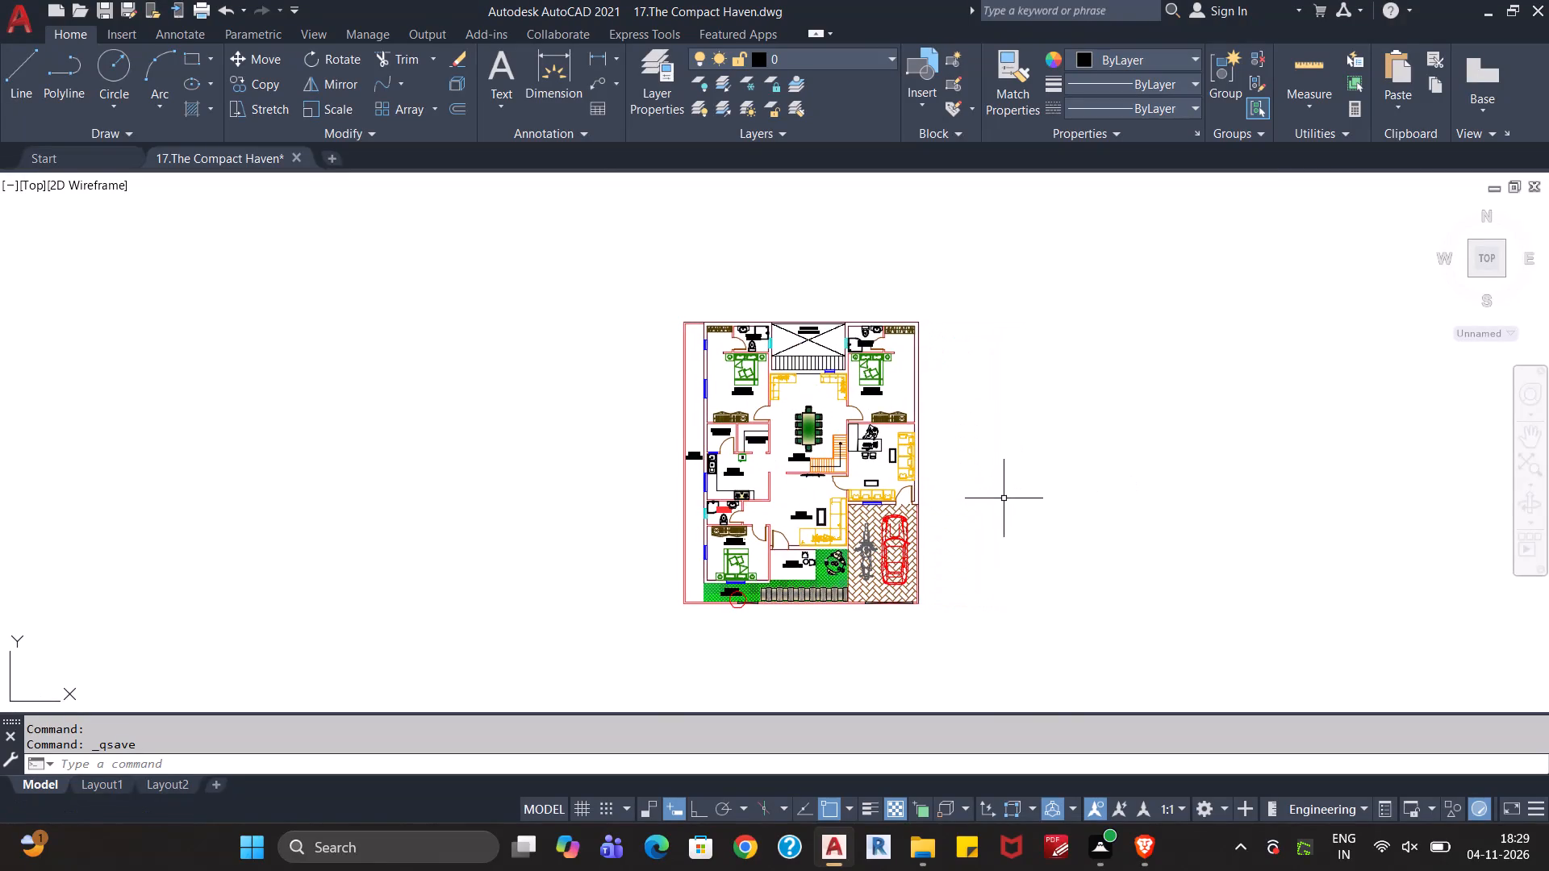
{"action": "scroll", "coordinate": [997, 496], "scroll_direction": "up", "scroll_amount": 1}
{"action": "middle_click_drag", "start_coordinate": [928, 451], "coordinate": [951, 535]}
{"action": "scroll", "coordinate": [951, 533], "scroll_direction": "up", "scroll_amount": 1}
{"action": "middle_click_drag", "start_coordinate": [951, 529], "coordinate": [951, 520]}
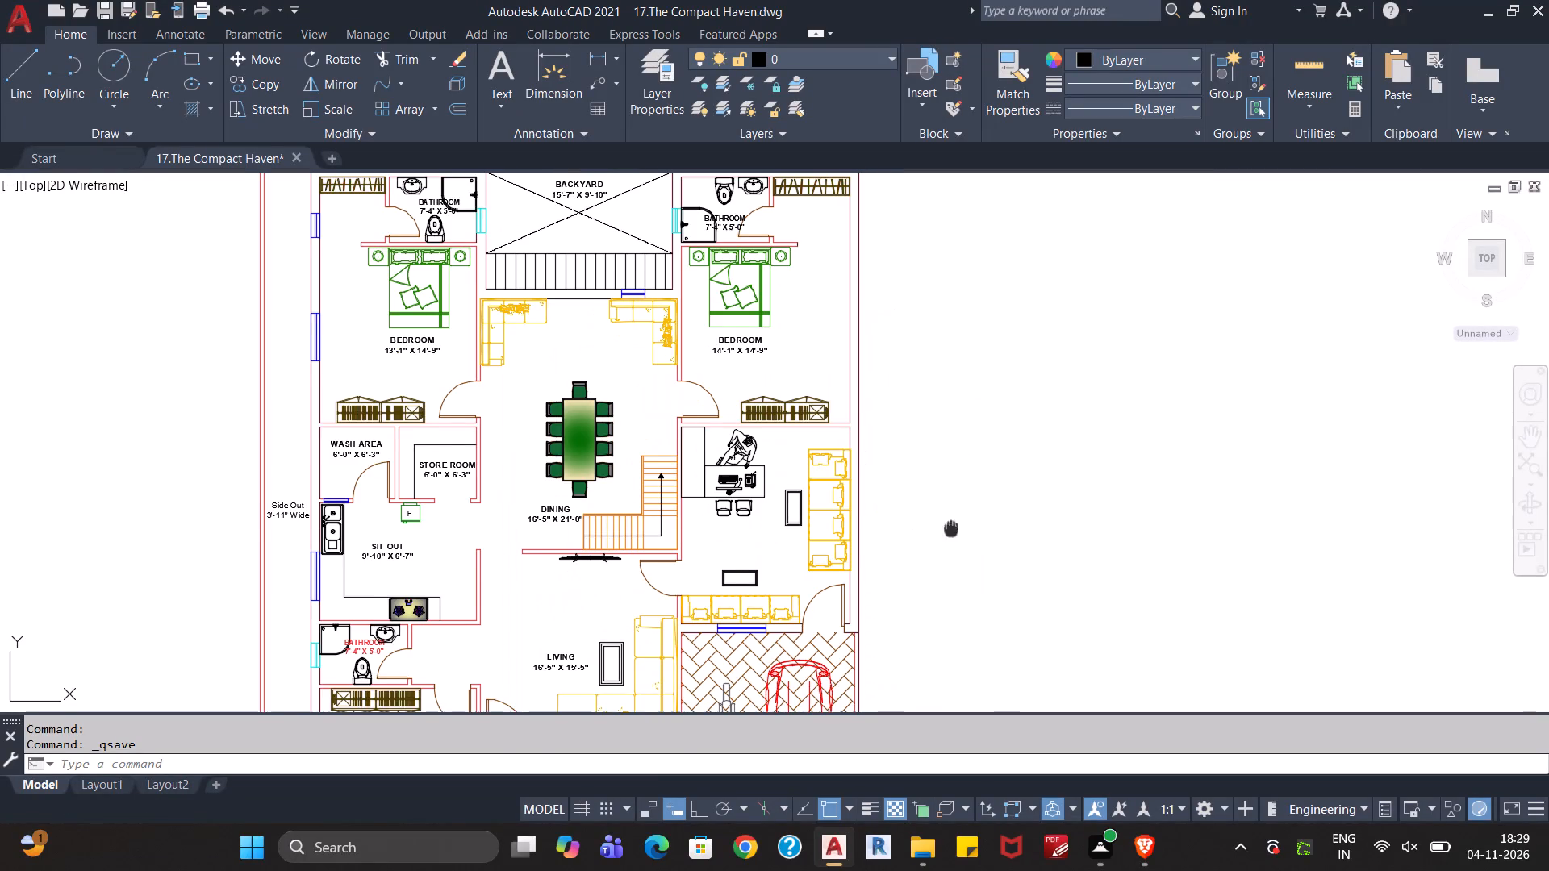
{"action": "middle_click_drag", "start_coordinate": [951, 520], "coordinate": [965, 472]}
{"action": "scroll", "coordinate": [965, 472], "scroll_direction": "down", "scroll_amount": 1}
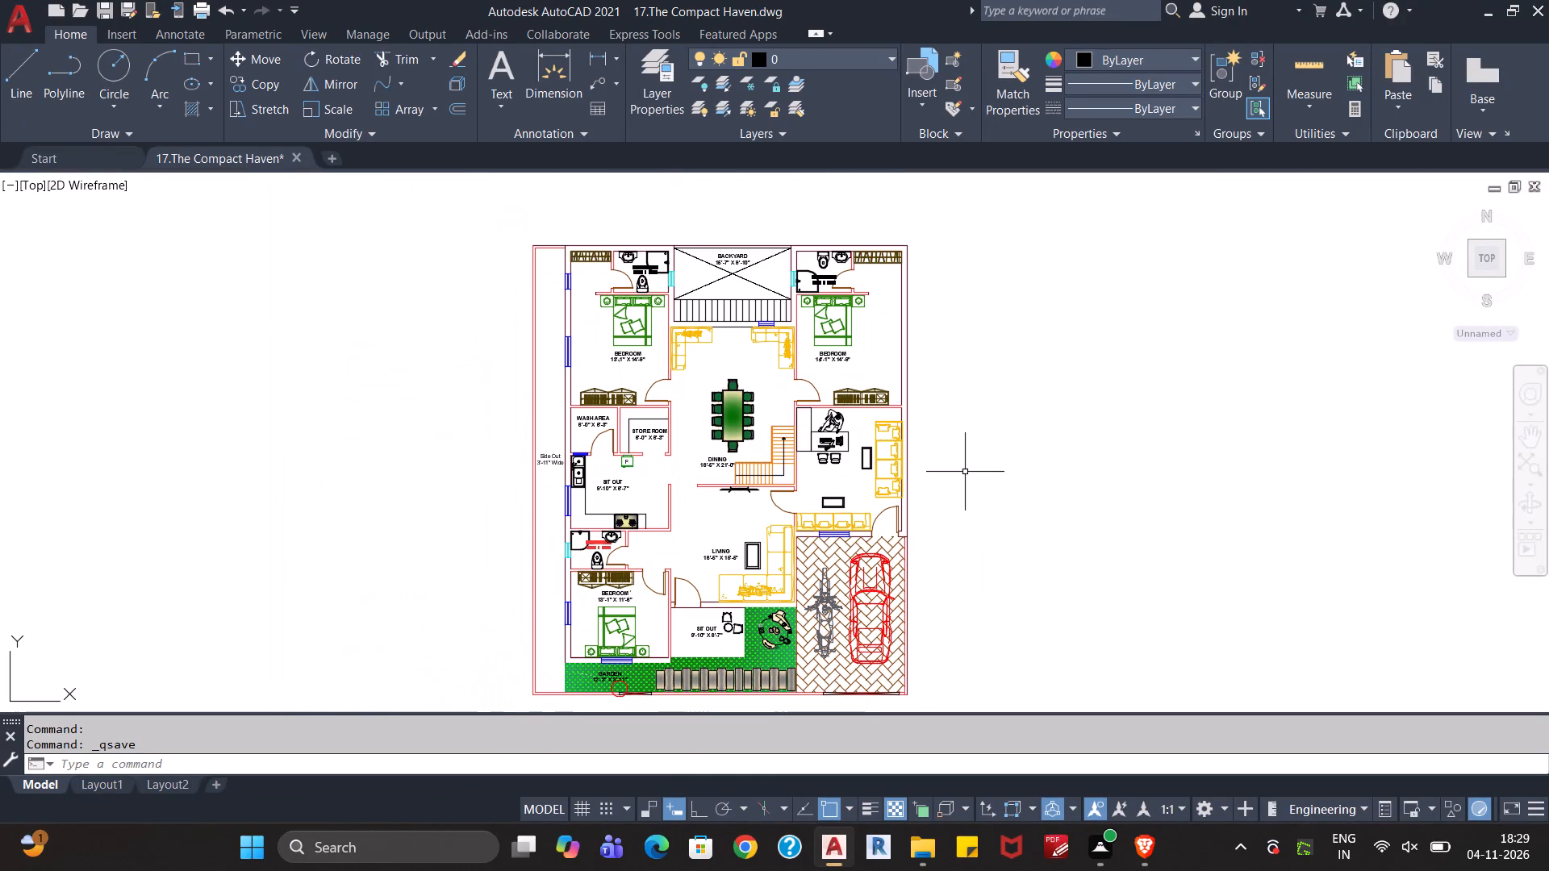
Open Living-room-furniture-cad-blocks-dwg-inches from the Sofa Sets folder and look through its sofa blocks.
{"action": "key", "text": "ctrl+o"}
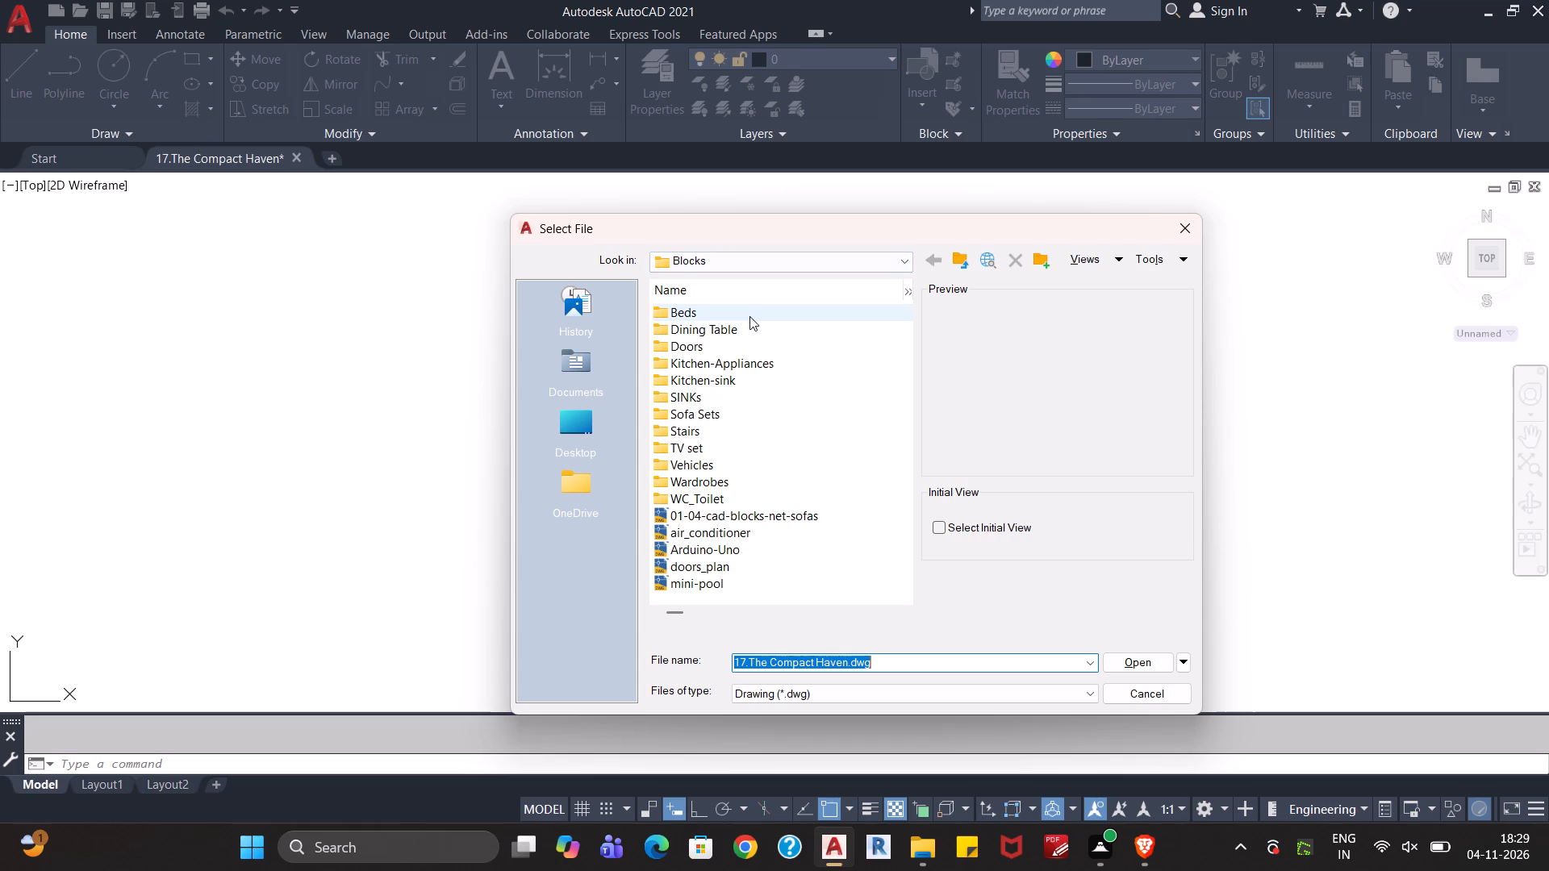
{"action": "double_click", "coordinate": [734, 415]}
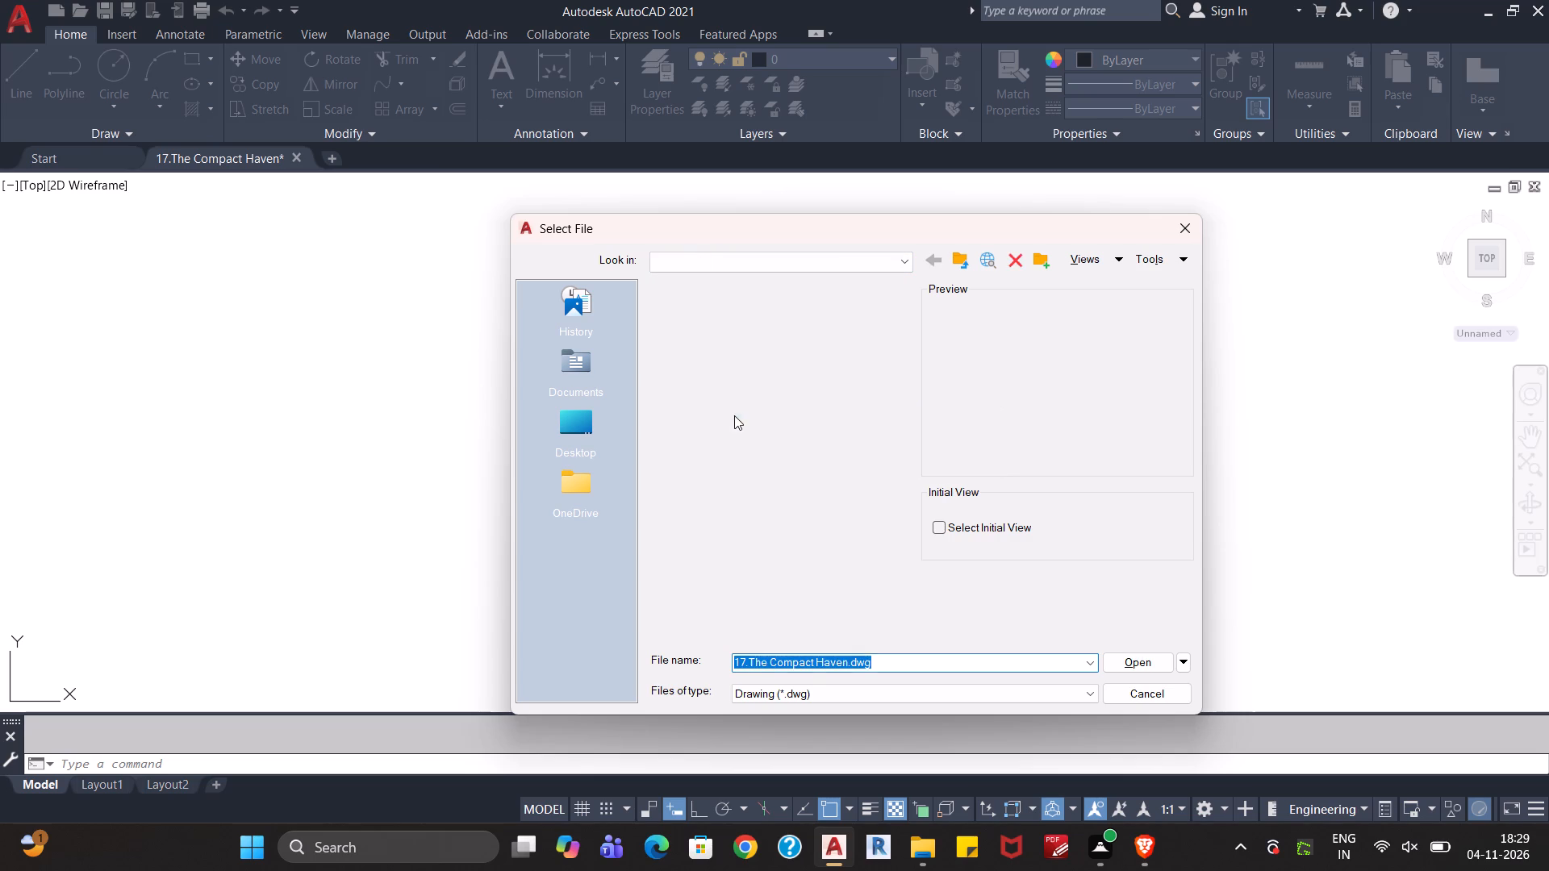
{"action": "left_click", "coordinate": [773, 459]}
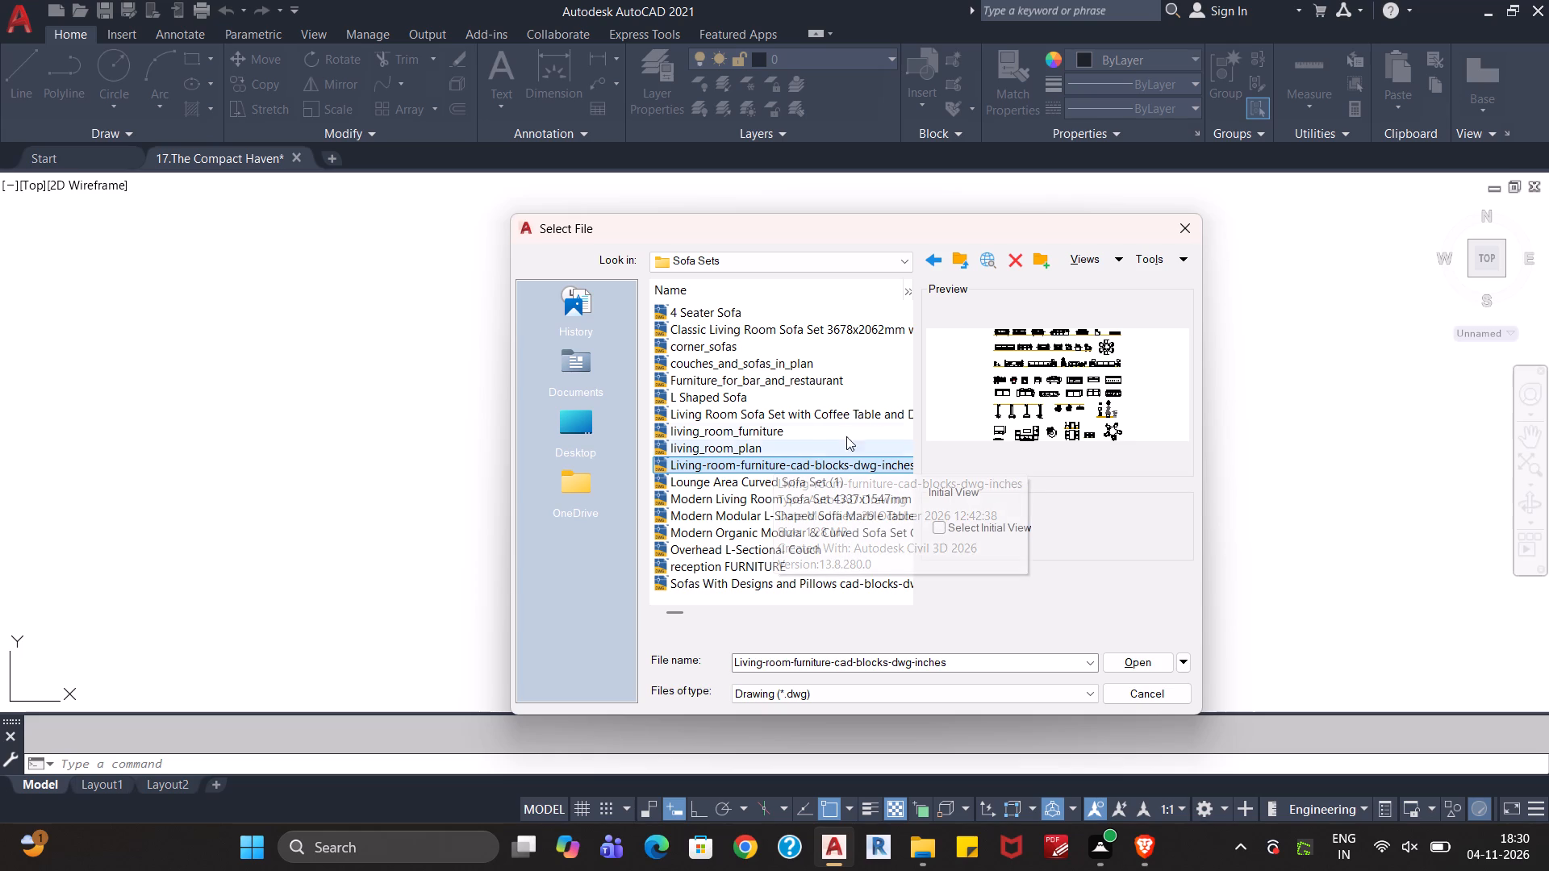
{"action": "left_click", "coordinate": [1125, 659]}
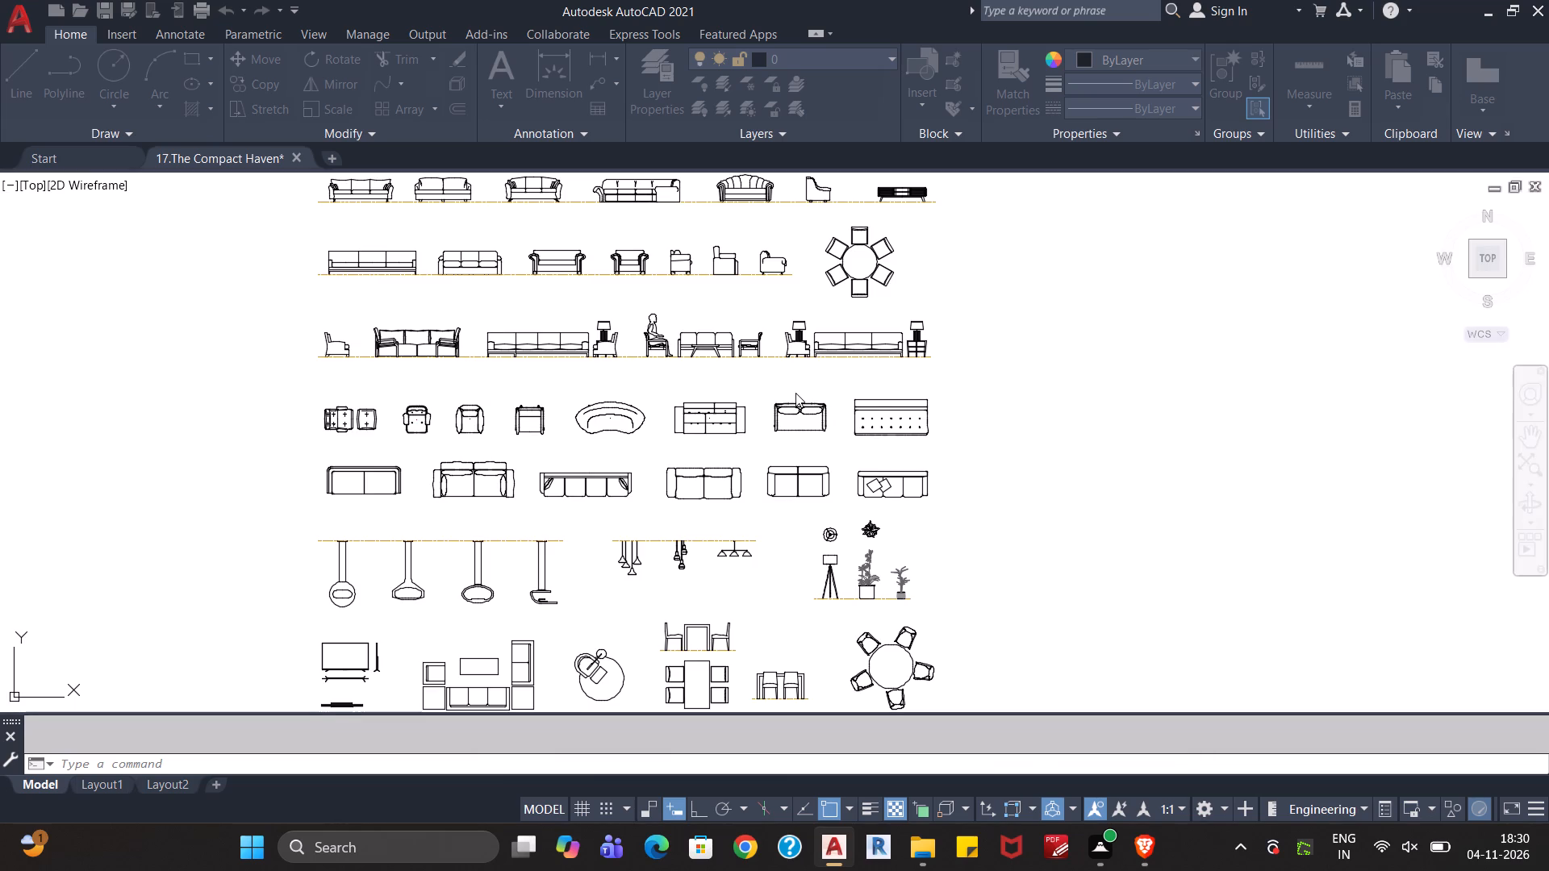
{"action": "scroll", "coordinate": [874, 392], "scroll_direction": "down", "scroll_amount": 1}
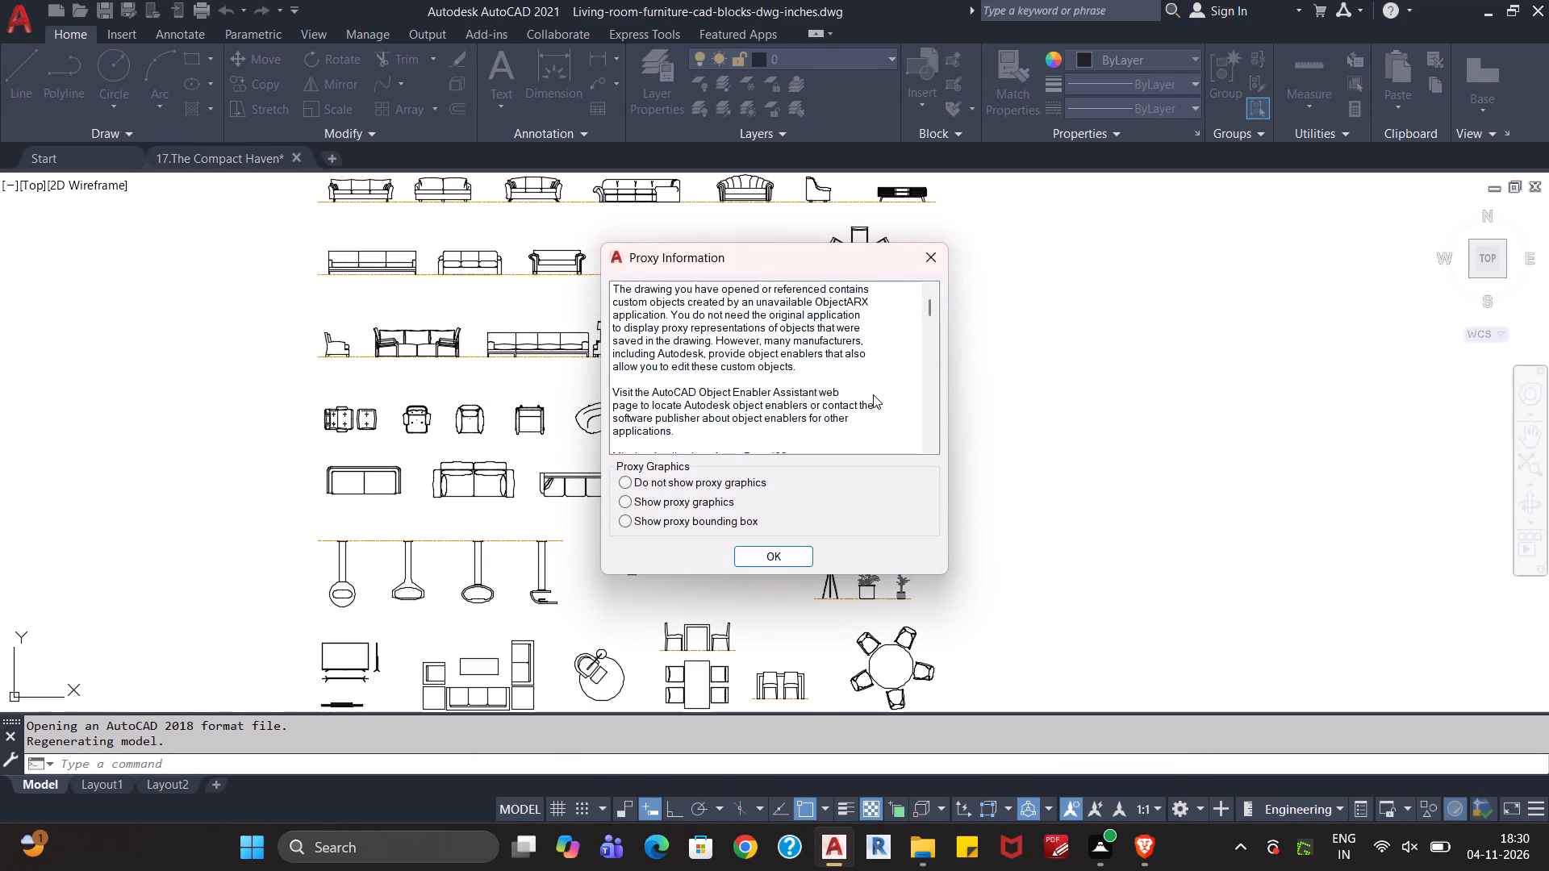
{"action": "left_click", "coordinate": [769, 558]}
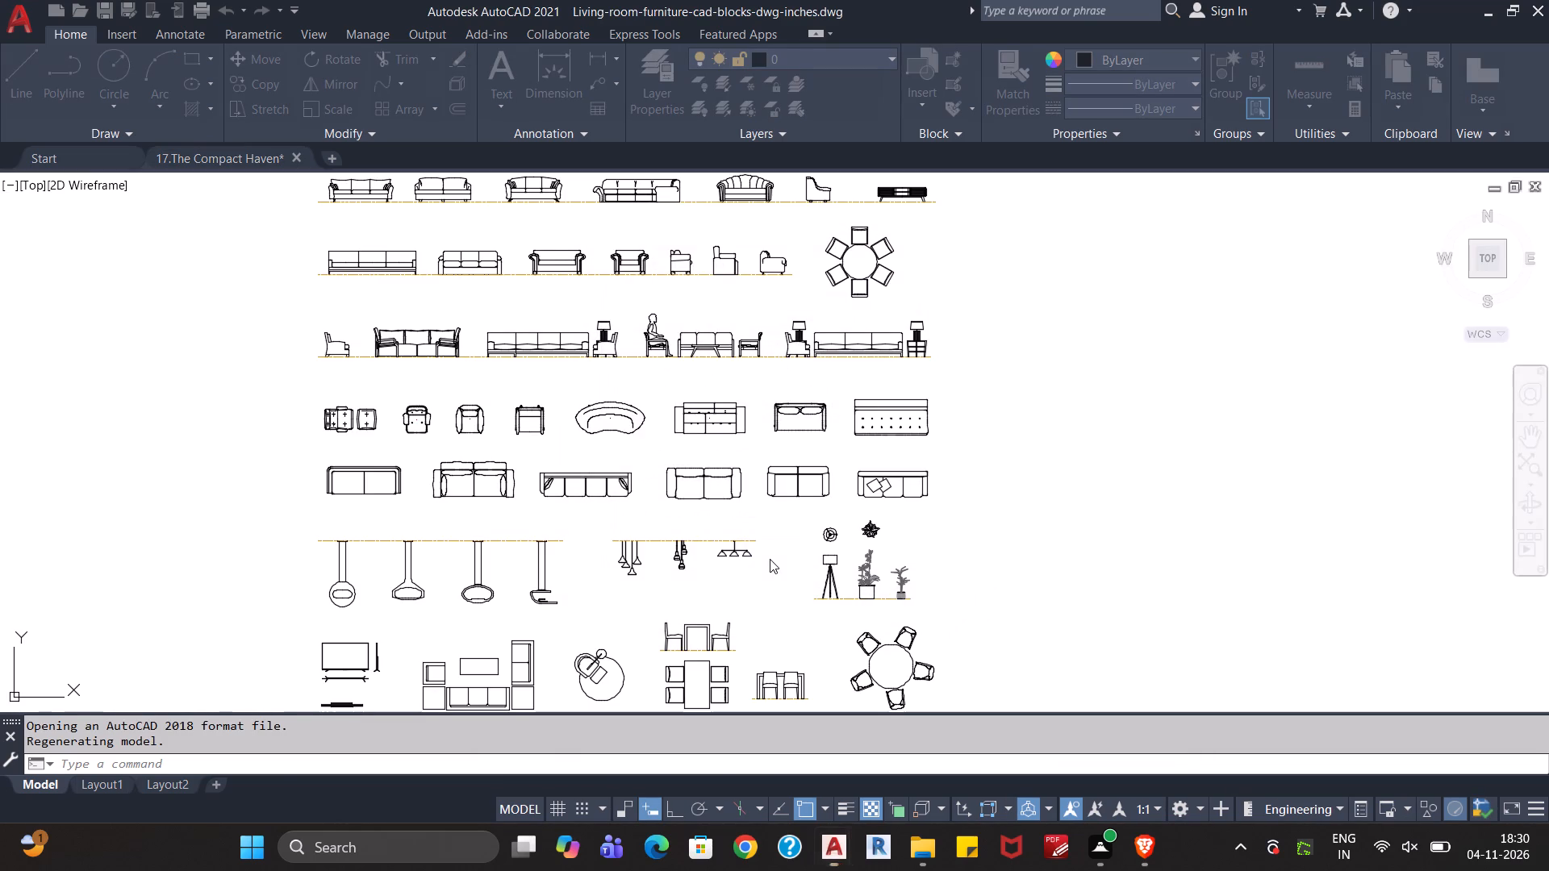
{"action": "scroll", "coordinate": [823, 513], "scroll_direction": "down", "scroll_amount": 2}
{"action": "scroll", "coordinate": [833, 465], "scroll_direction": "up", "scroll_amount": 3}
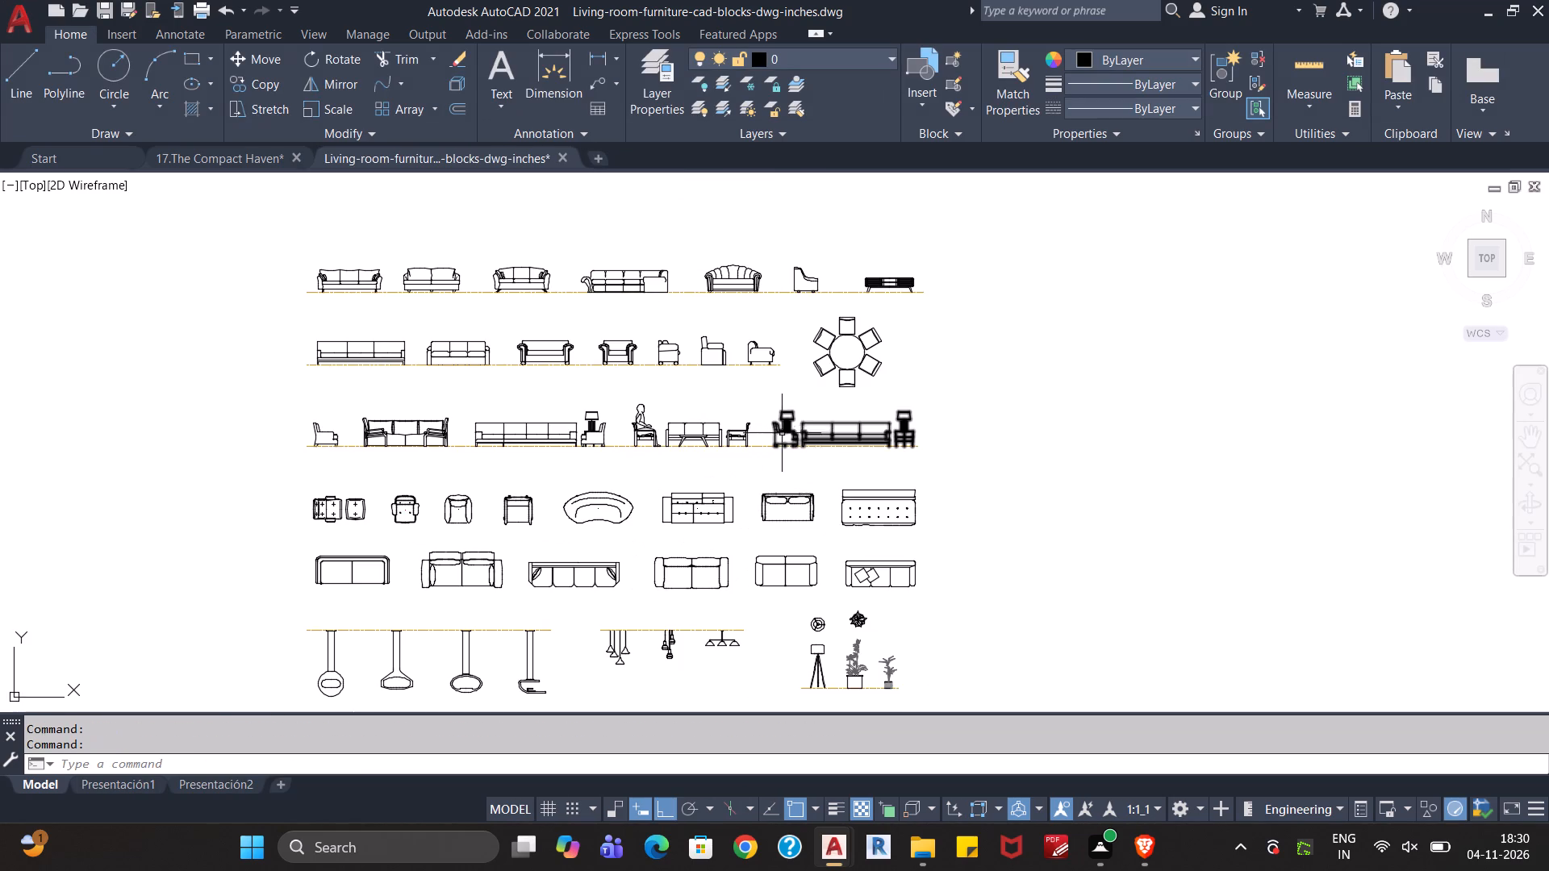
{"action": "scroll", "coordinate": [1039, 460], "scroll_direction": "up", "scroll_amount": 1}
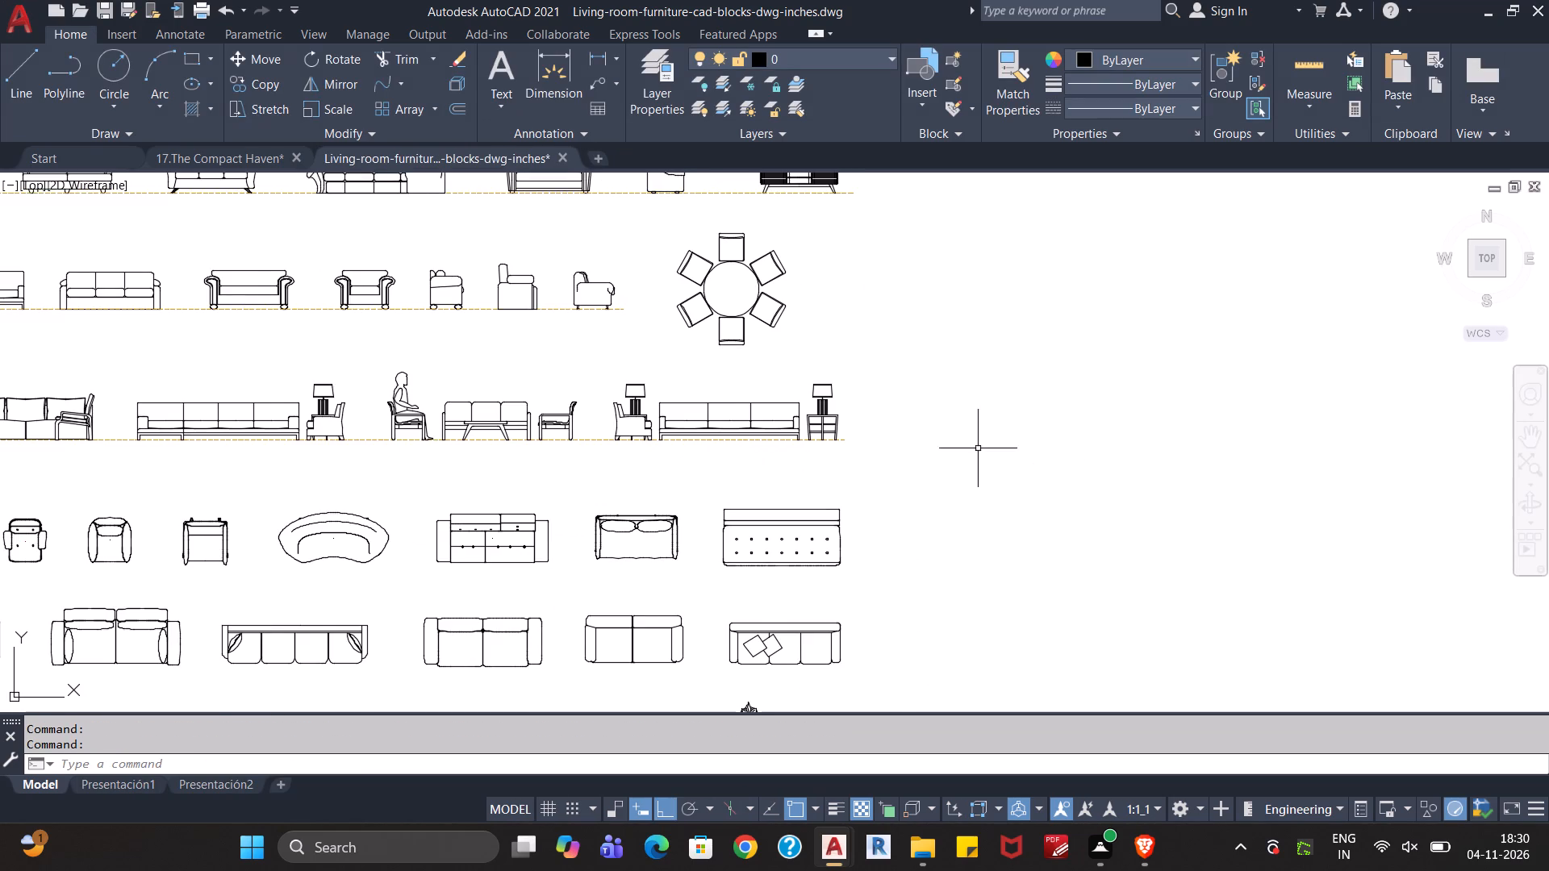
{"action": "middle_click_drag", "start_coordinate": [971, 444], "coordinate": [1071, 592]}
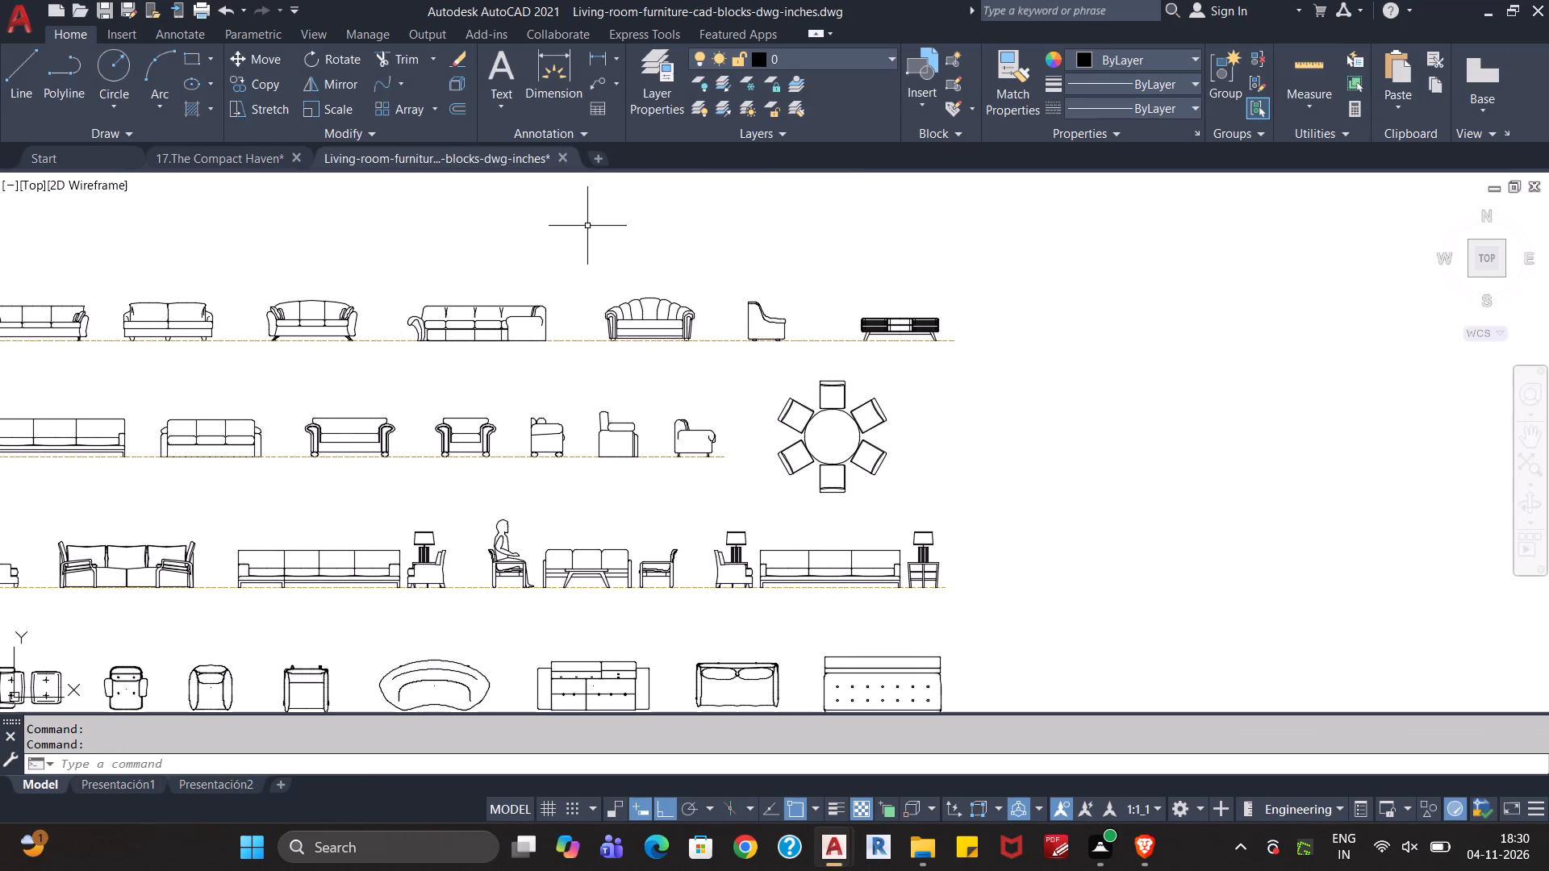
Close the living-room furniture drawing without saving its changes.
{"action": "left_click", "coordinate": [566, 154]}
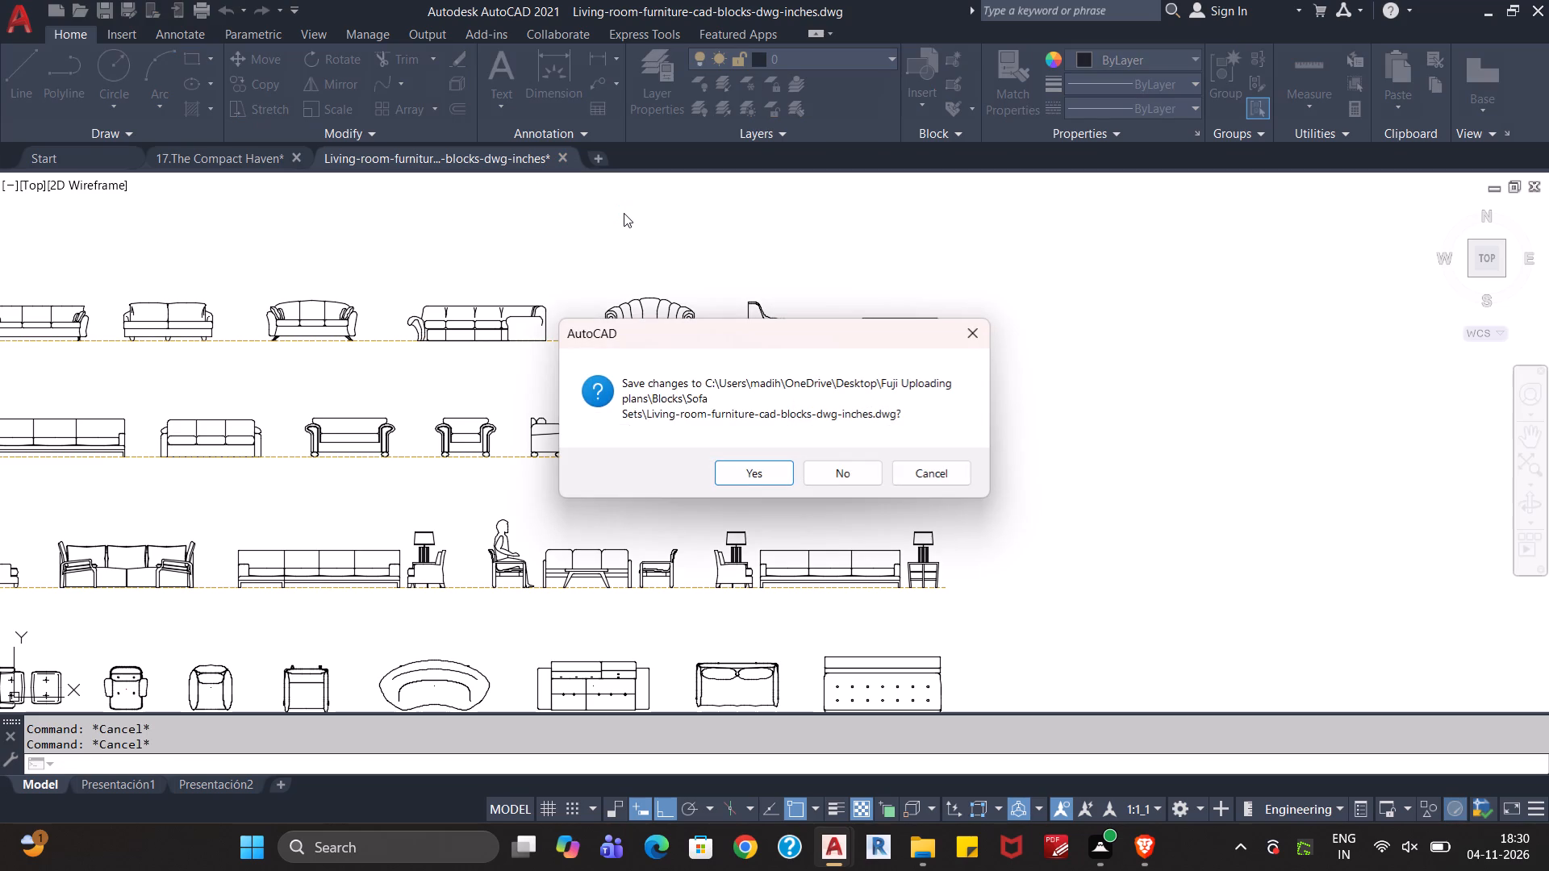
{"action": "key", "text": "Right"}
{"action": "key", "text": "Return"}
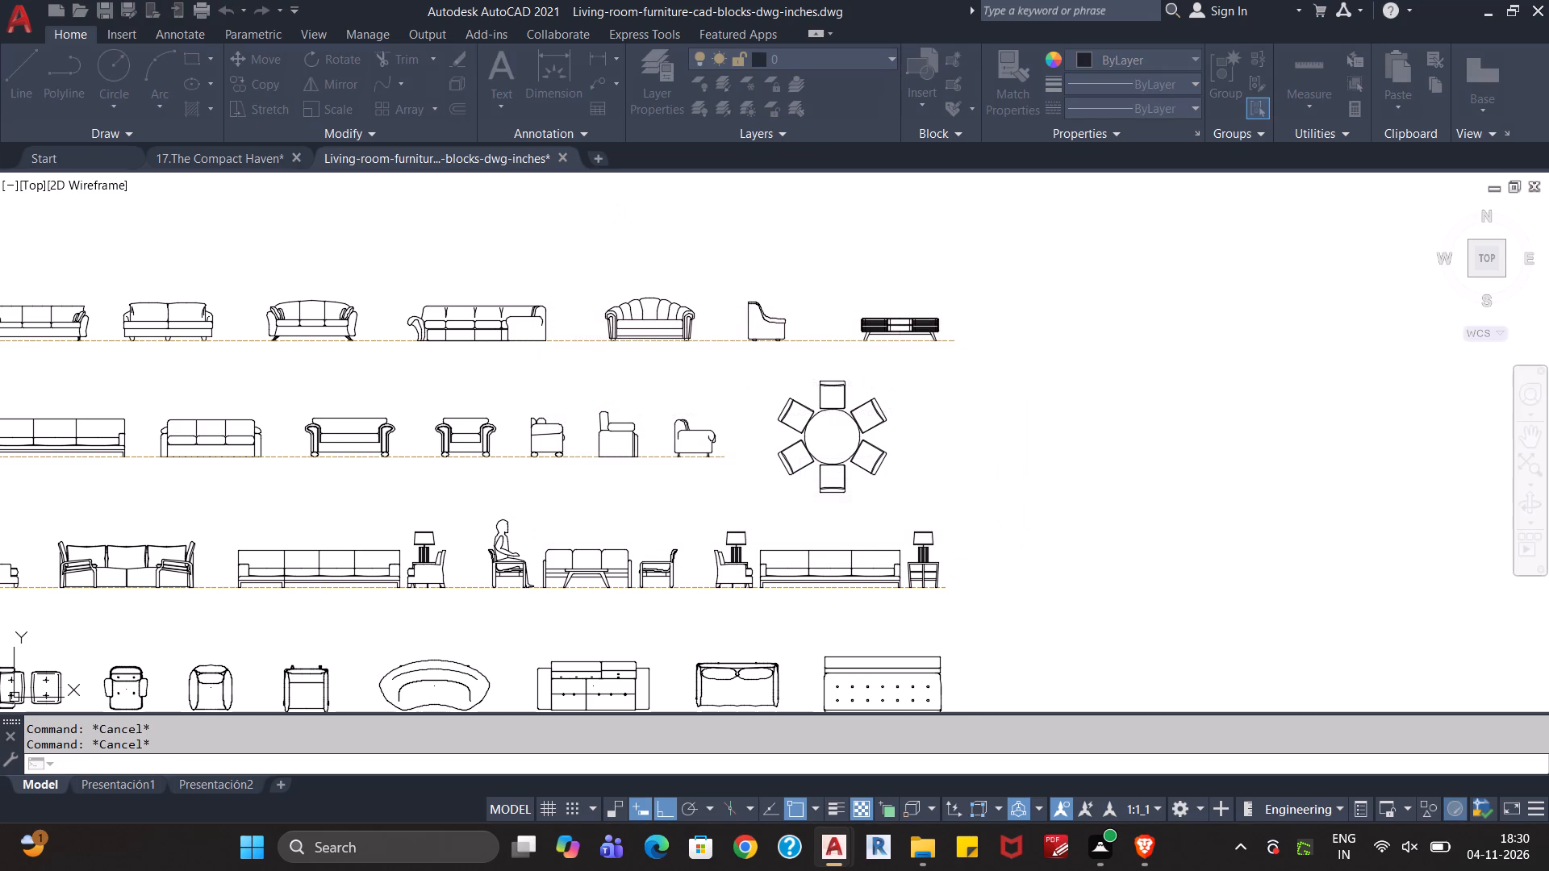
Preview the remaining Sofa Sets files and open Sofas With Designs and Pillows cad-blocks-dwg-inches.
{"action": "key", "text": "ctrl+o"}
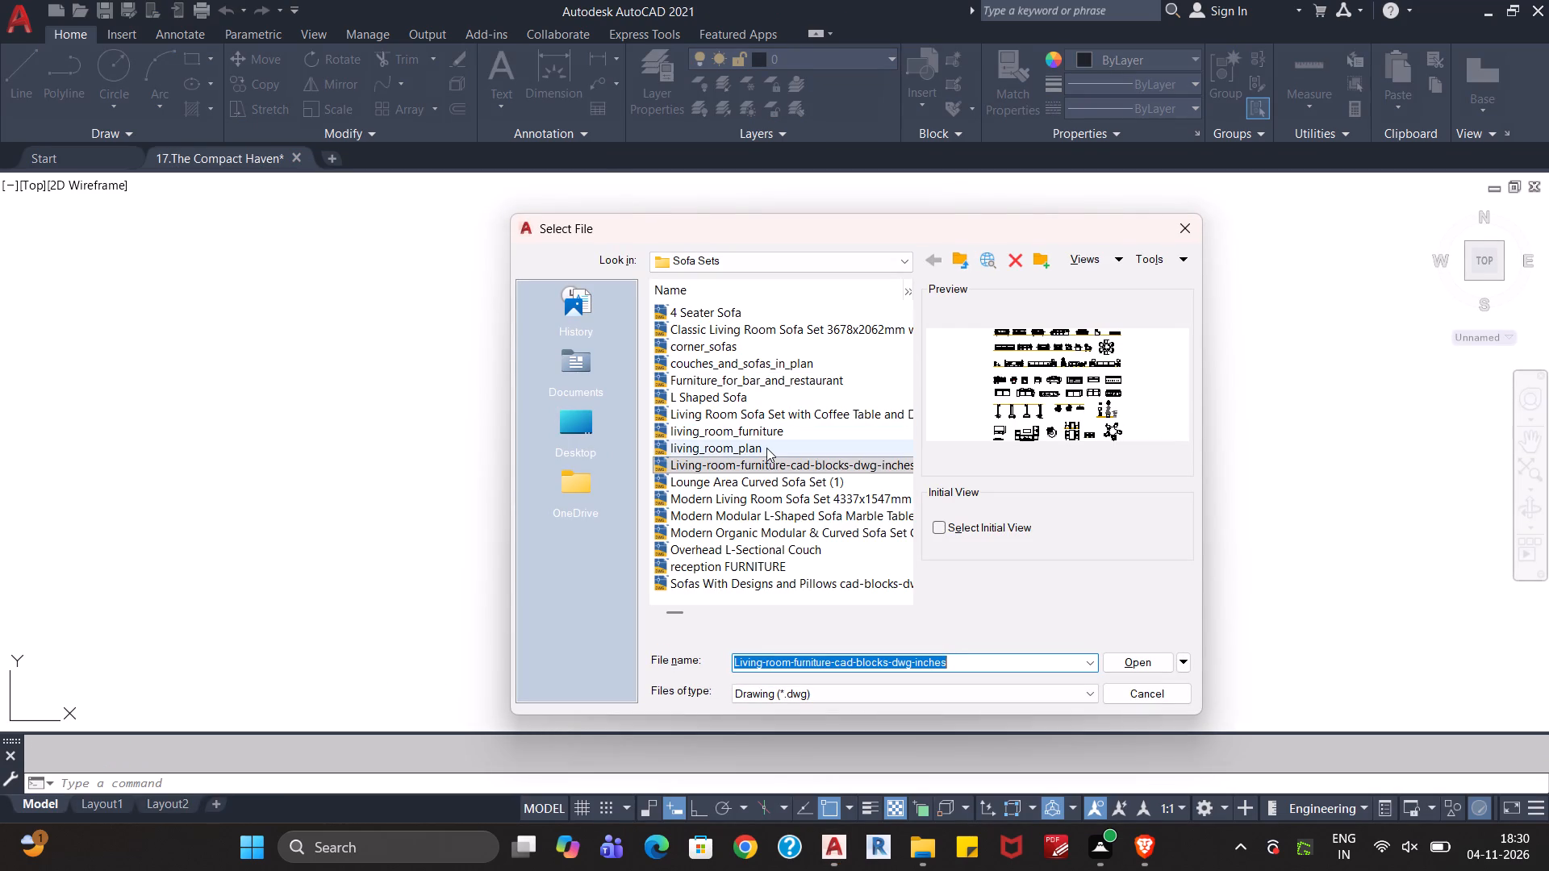
{"action": "left_click", "coordinate": [766, 448]}
{"action": "key", "text": "Down"}
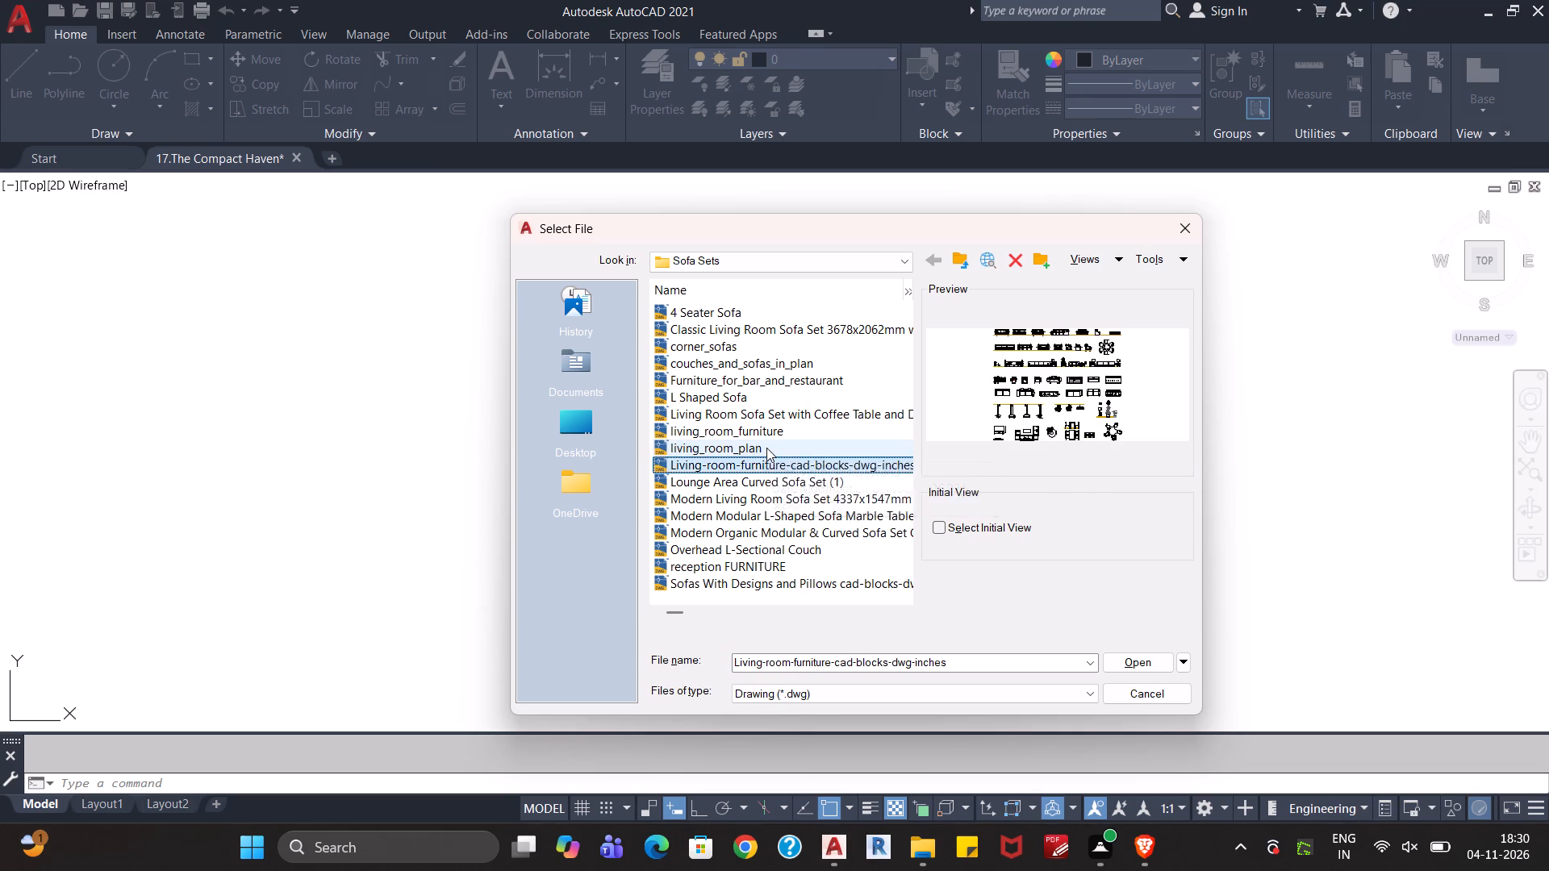
{"action": "key", "text": "Down"}
{"action": "key", "text": "Down"}
{"action": "key", "text": "Down"}
{"action": "key", "text": "Down"}
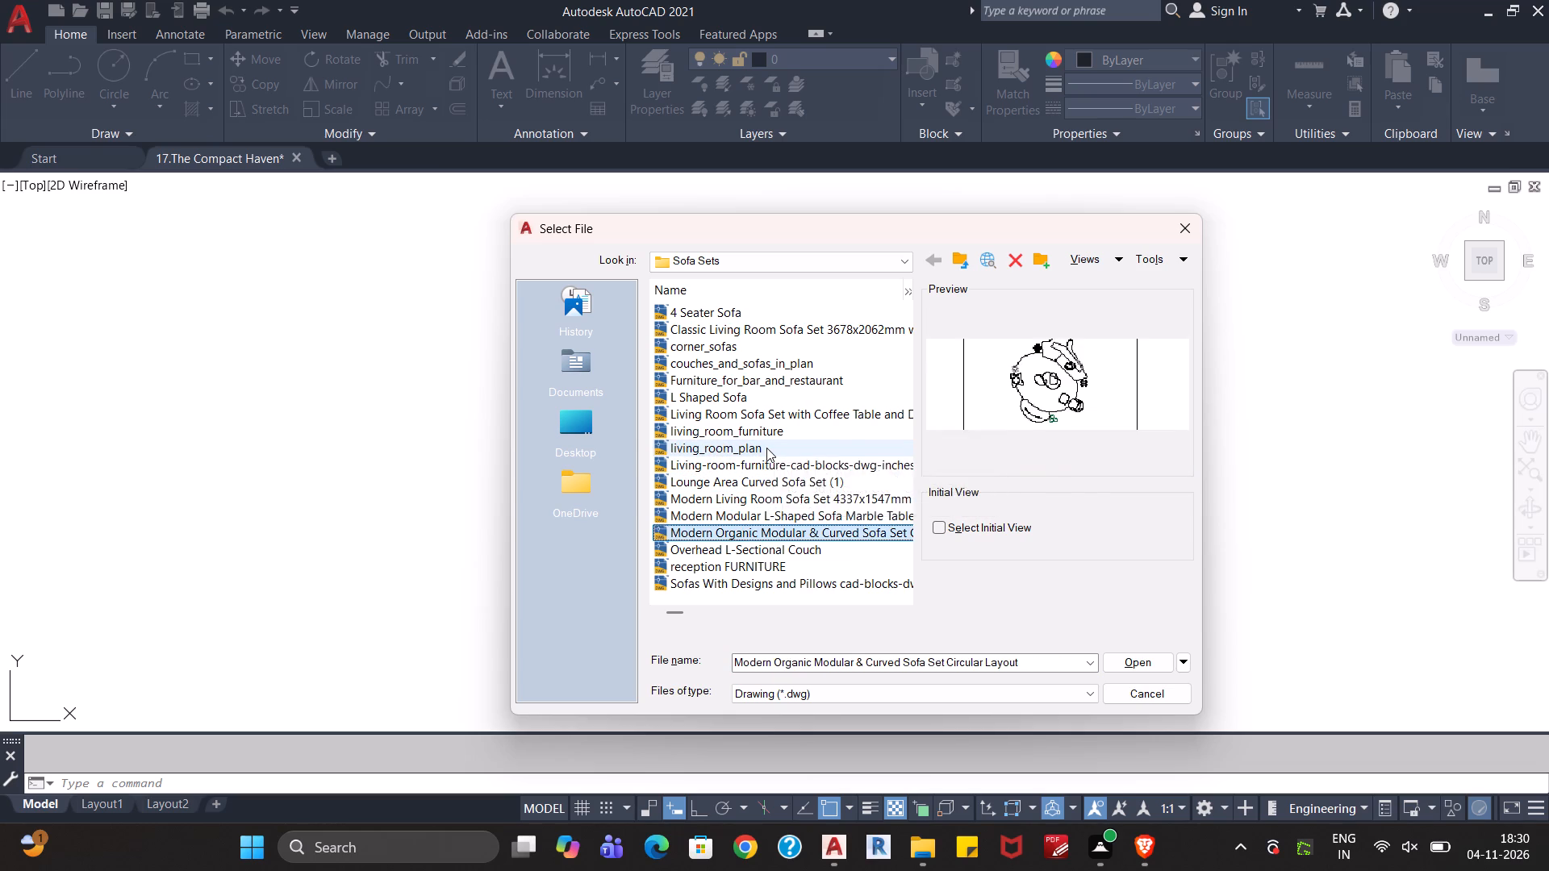
{"action": "key", "text": "Down"}
{"action": "key", "text": "Down"}
{"action": "key", "text": "Down"}
{"action": "key", "text": "Up"}
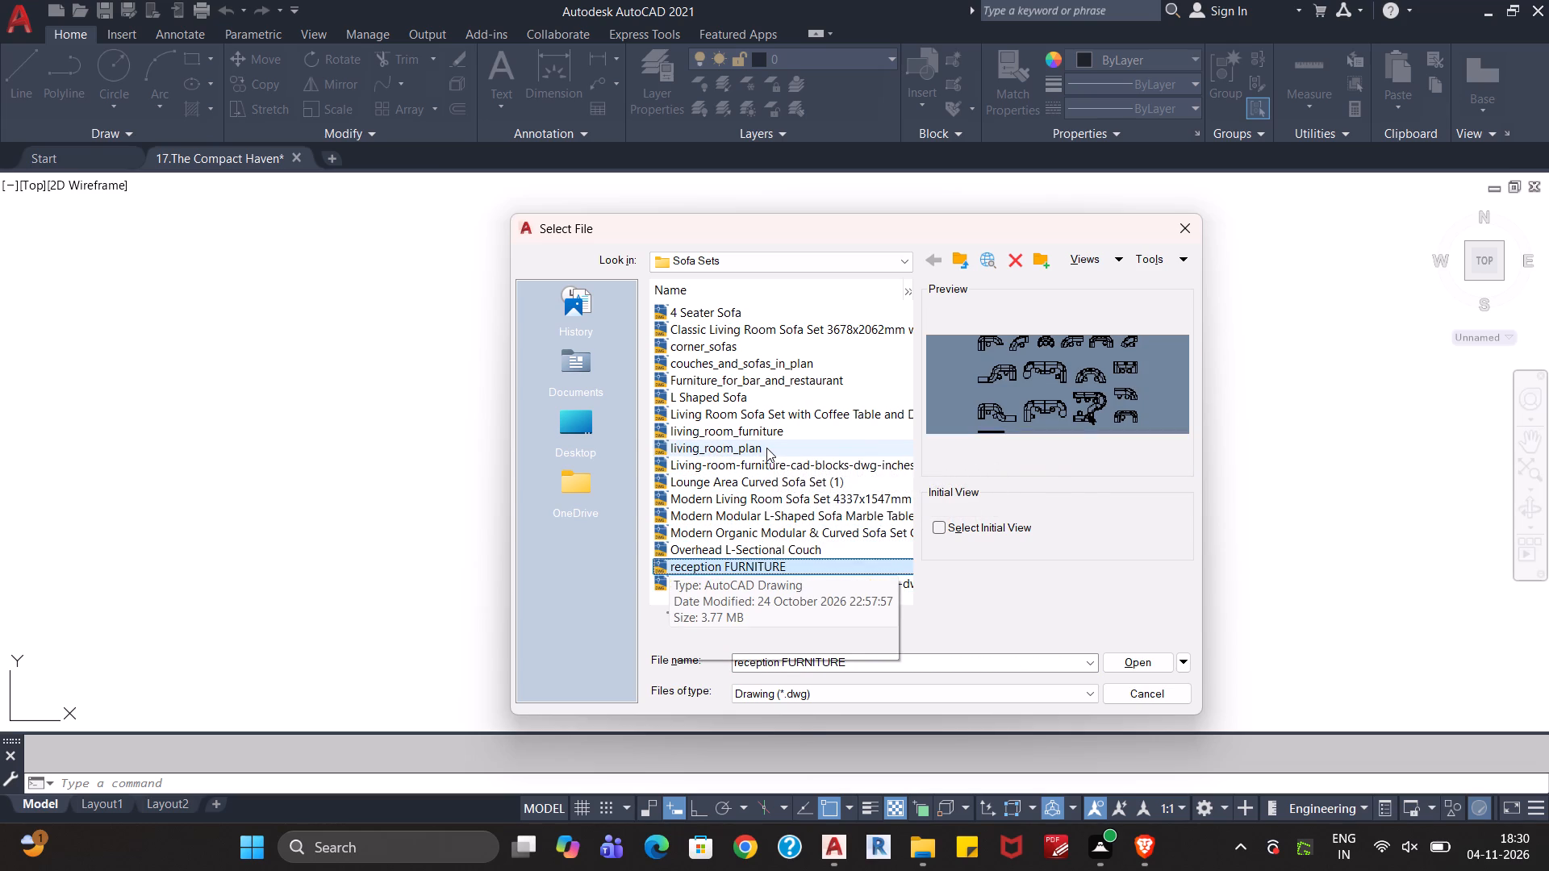
{"action": "key", "text": "Down"}
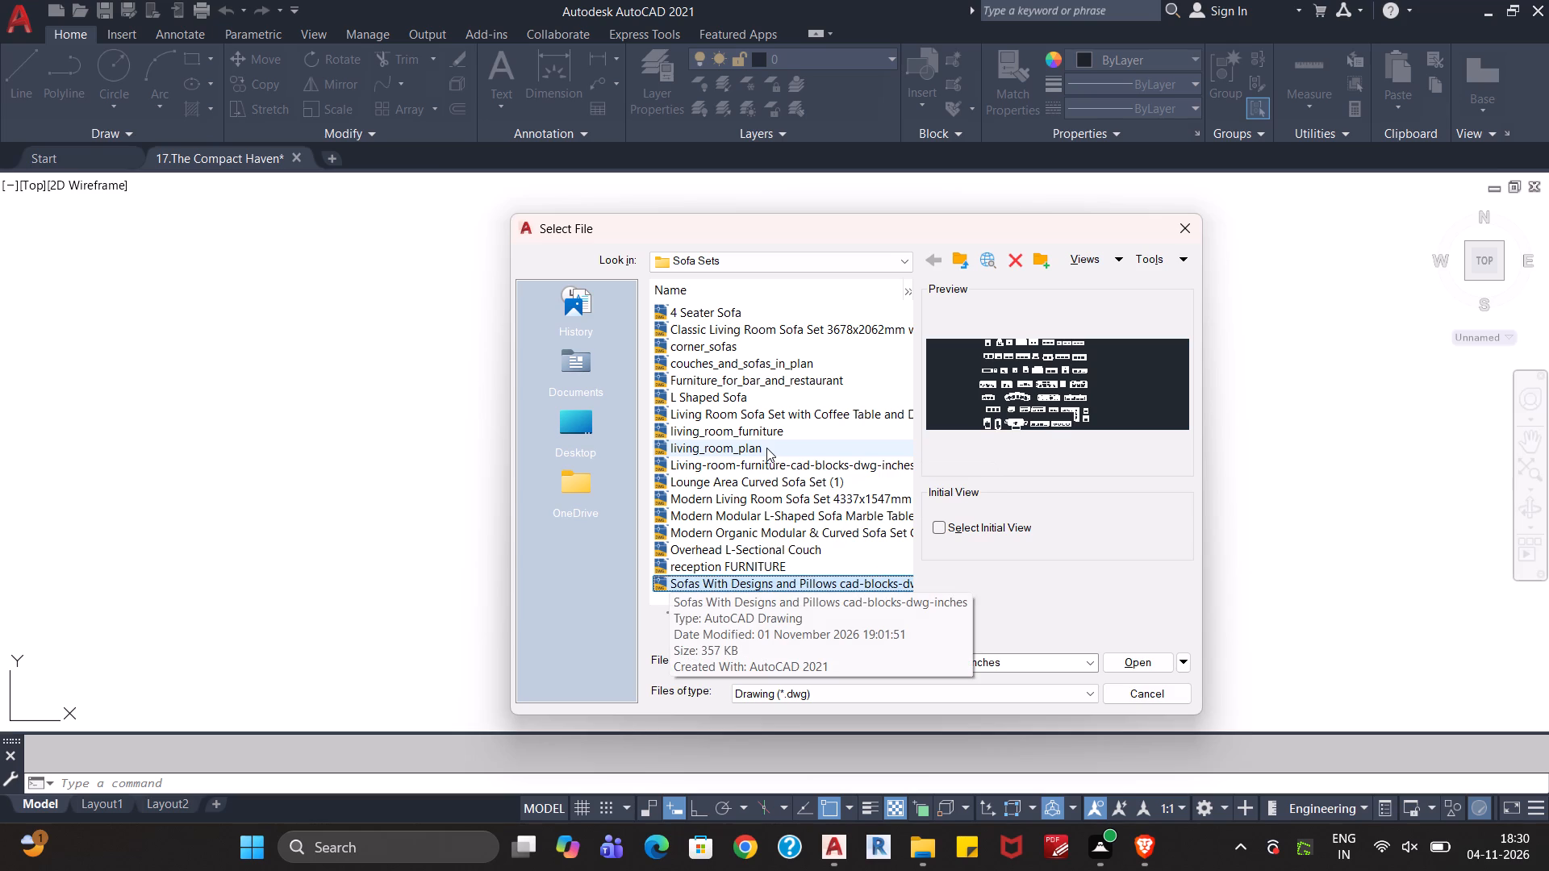
{"action": "key", "text": "Return"}
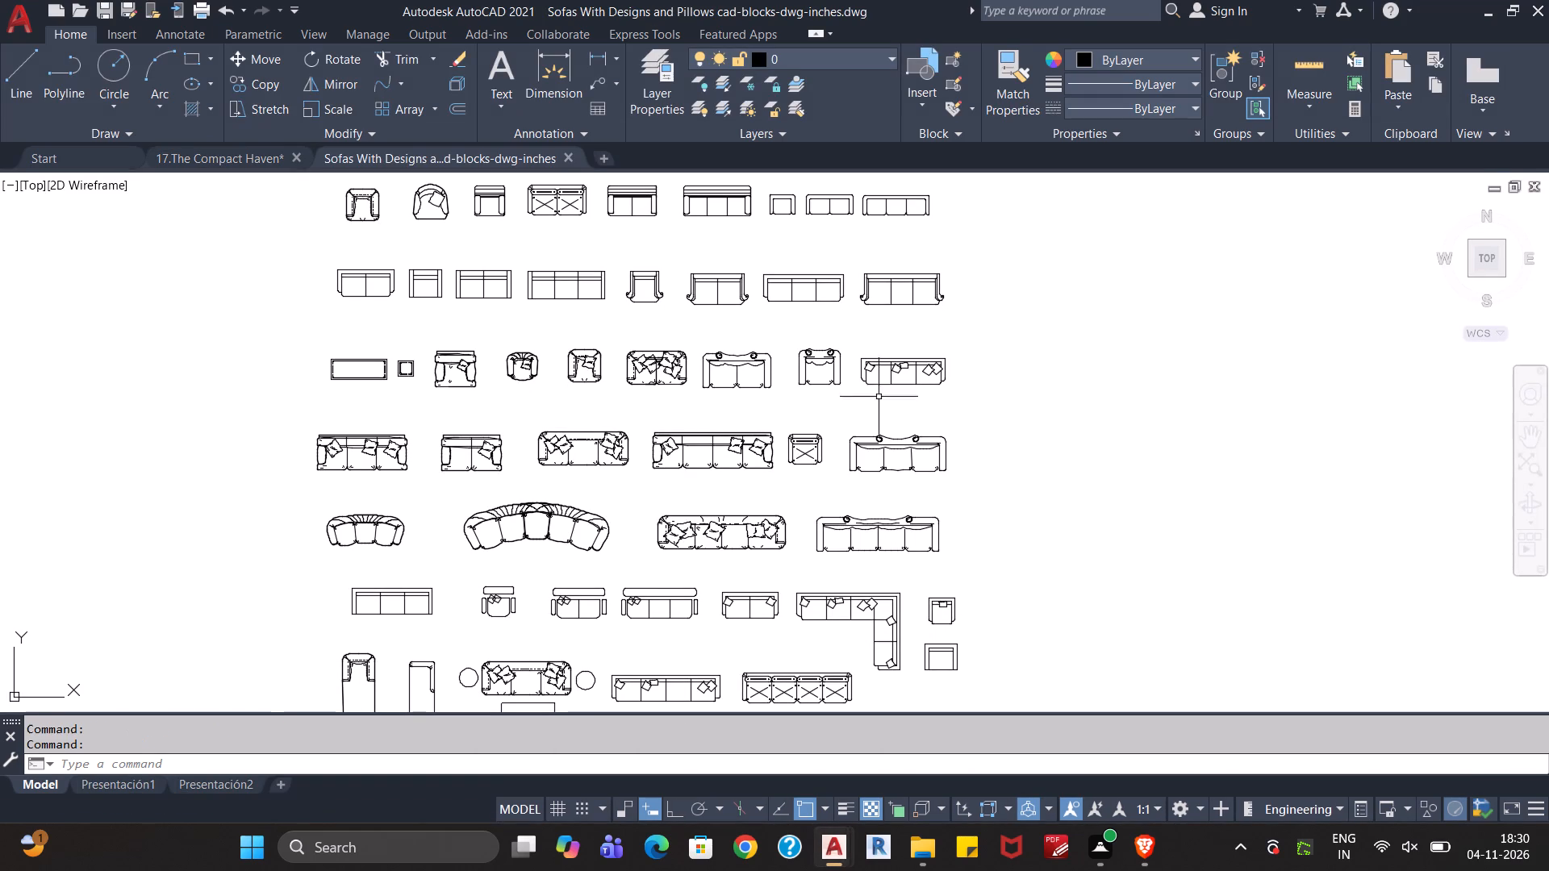
Copy the three-seat sofa with rounded corners and scatter pillows, beside the four-seat pillow sofa, to the clipboard.
{"action": "scroll", "coordinate": [790, 433], "scroll_direction": "up", "scroll_amount": 2}
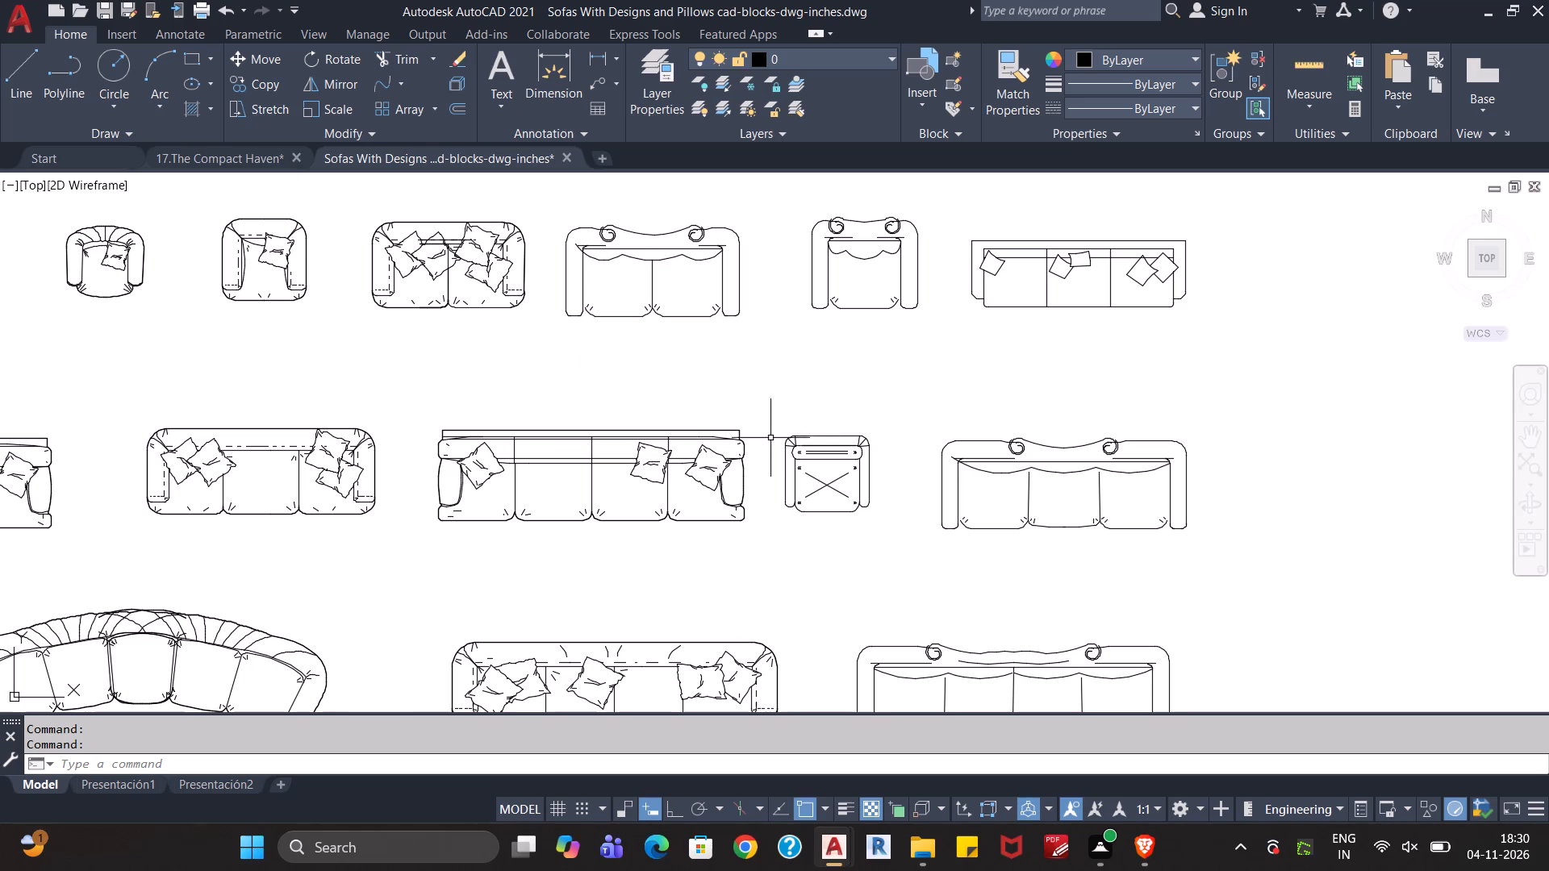
{"action": "left_click", "coordinate": [765, 412]}
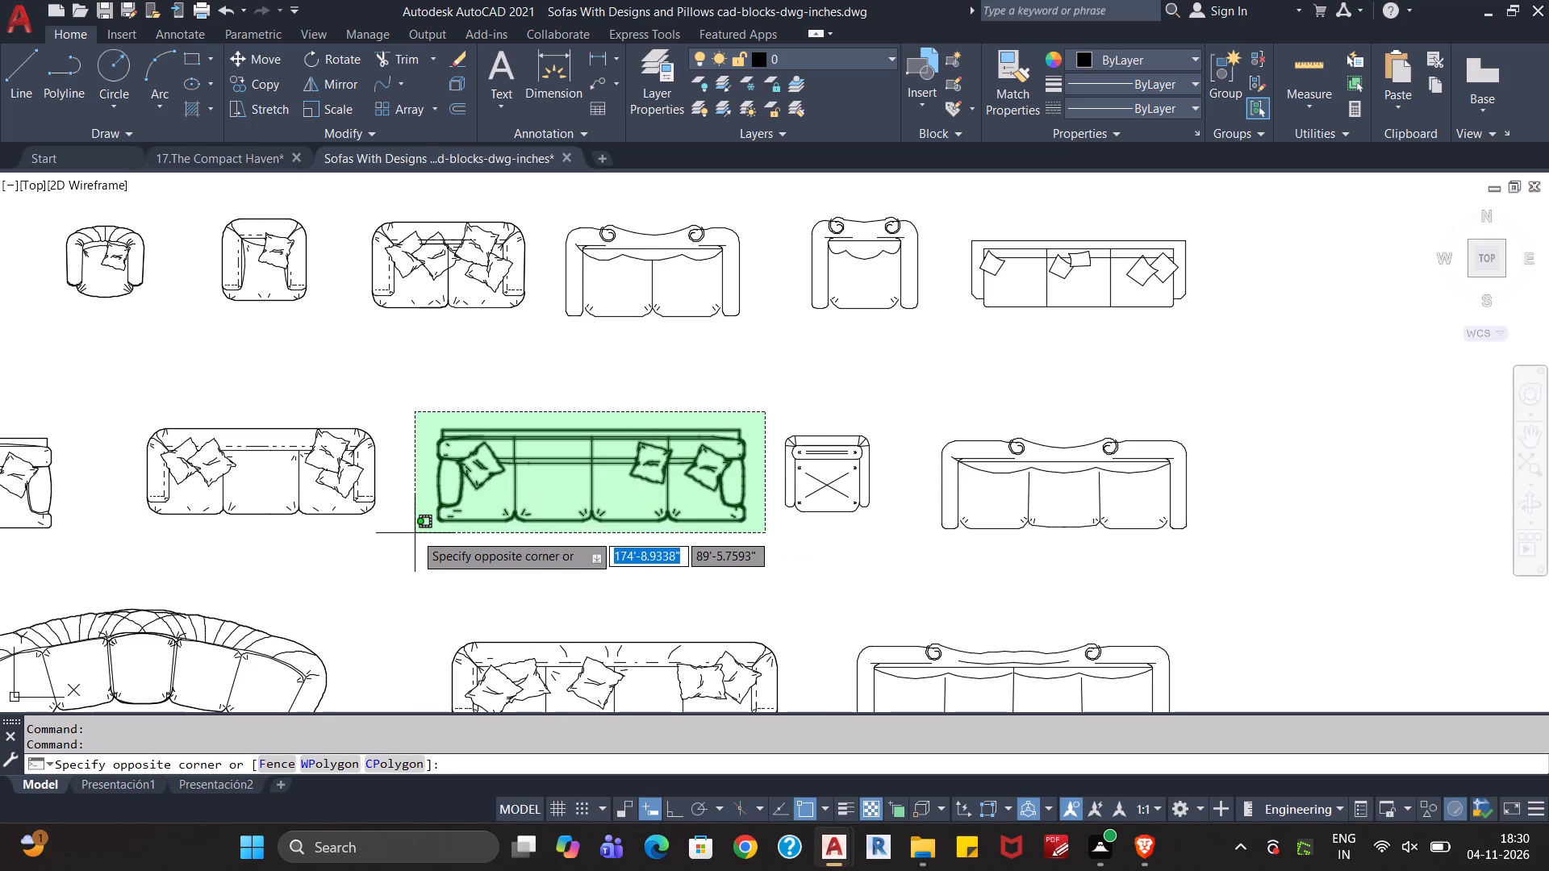
{"action": "key", "text": "Escape"}
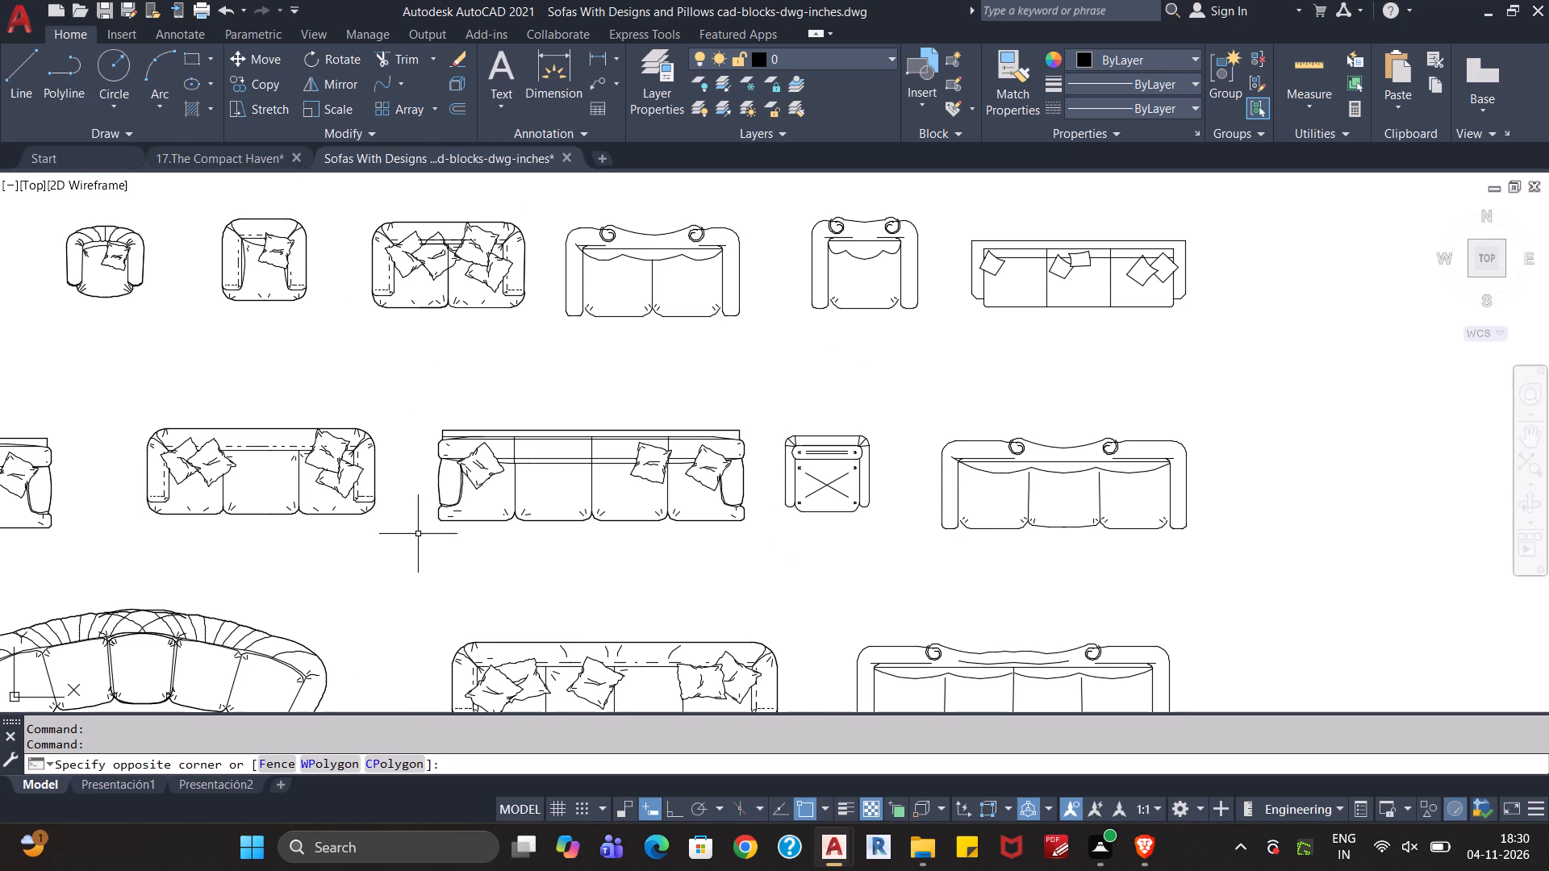
{"action": "left_click", "coordinate": [393, 400]}
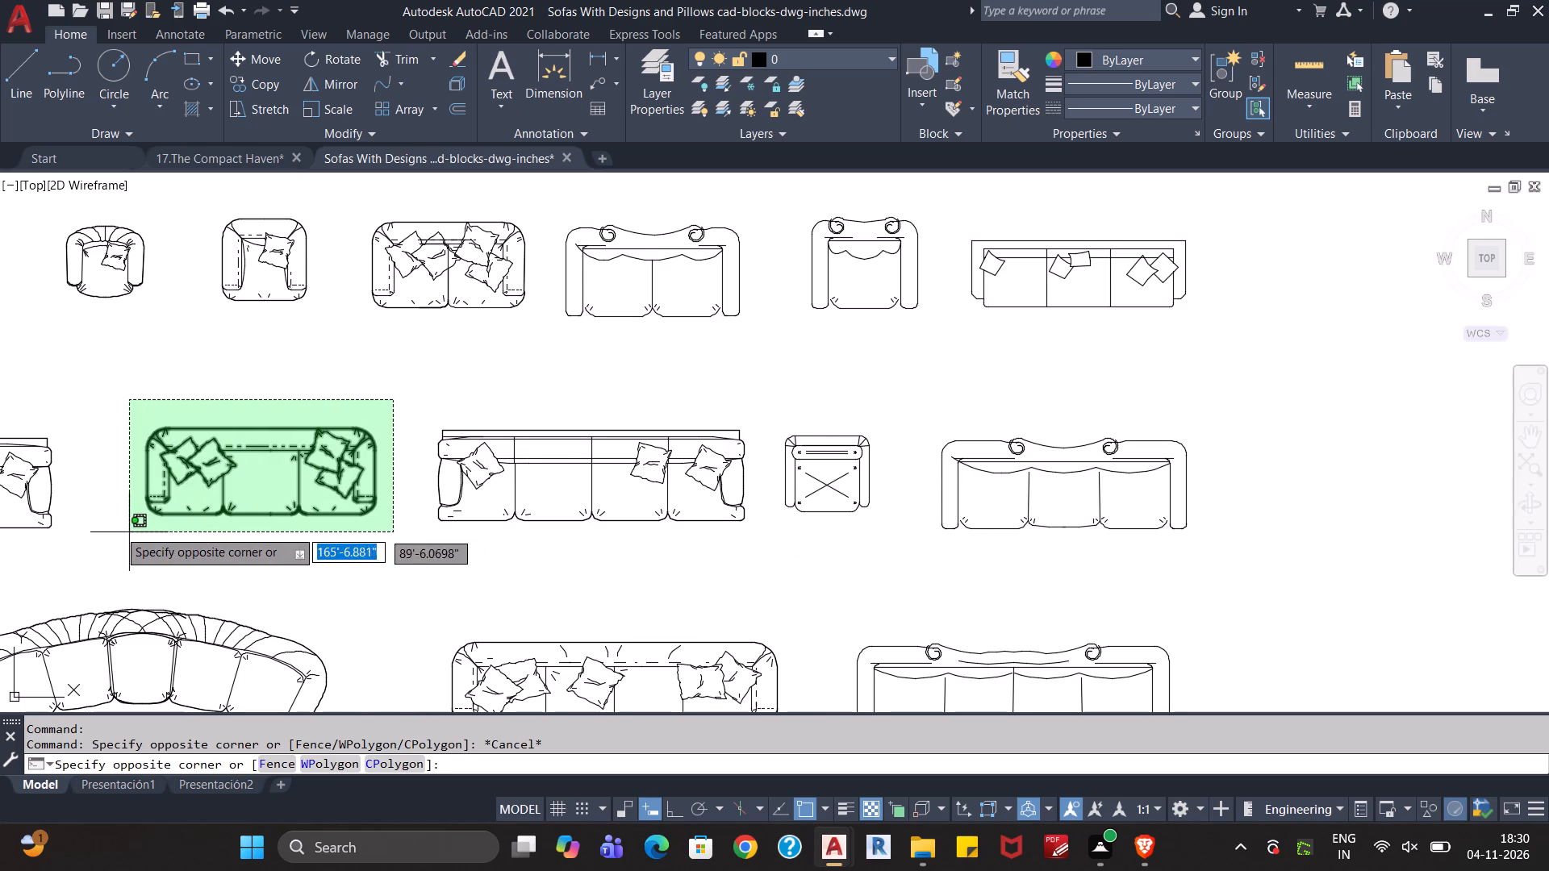
{"action": "left_click", "coordinate": [113, 527]}
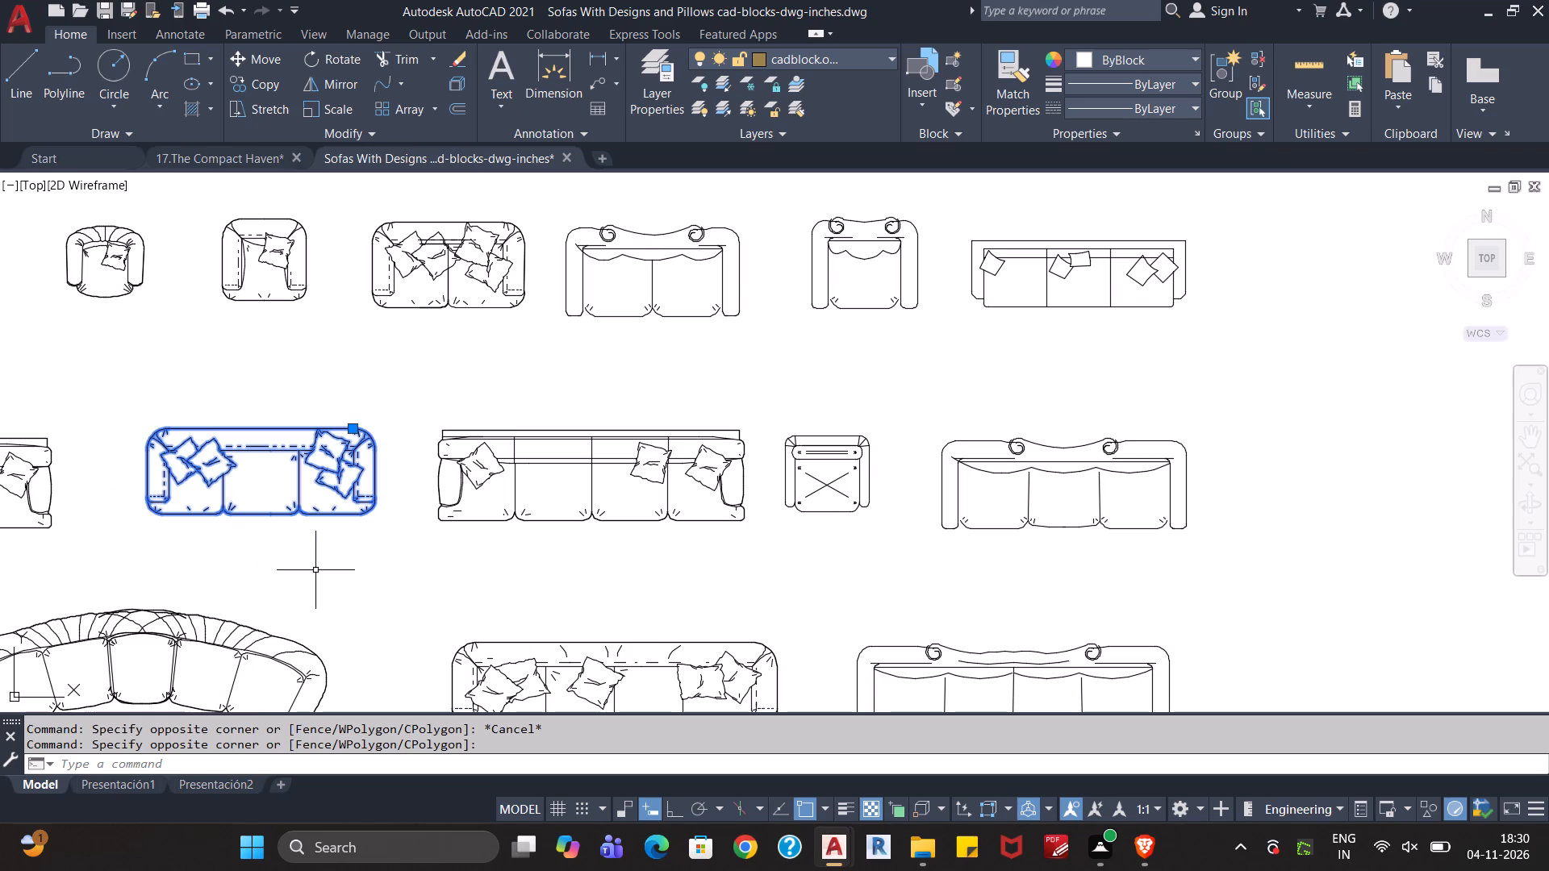
{"action": "key", "text": "ctrl+c"}
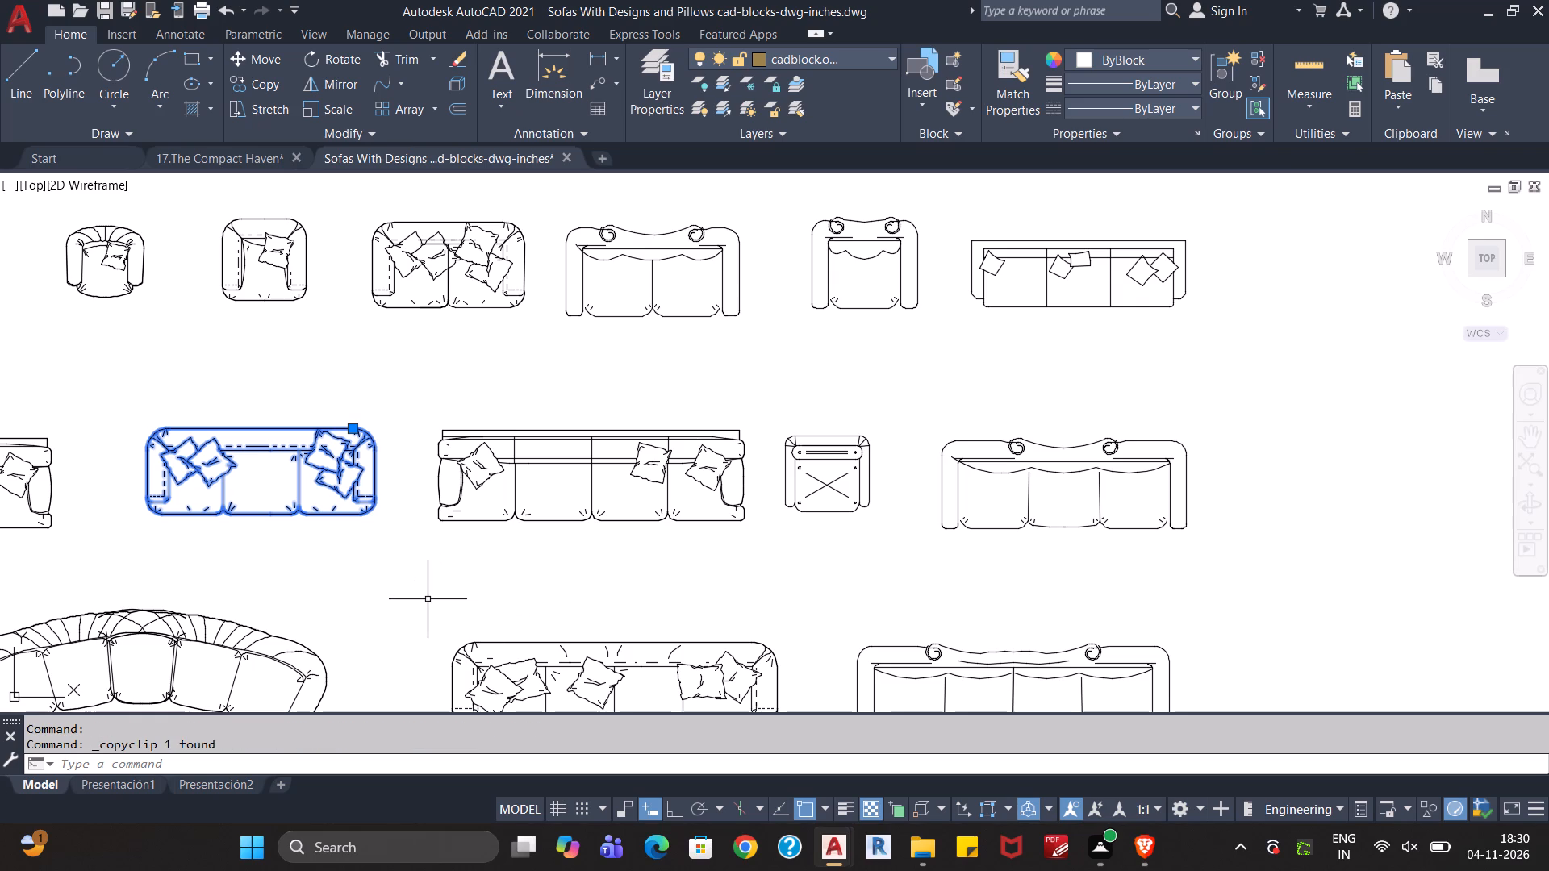
Switch to the 17.The Compact Haven drawing and paste the sofa in the empty space beside the parking side of the plan.
{"action": "left_click", "coordinate": [257, 165]}
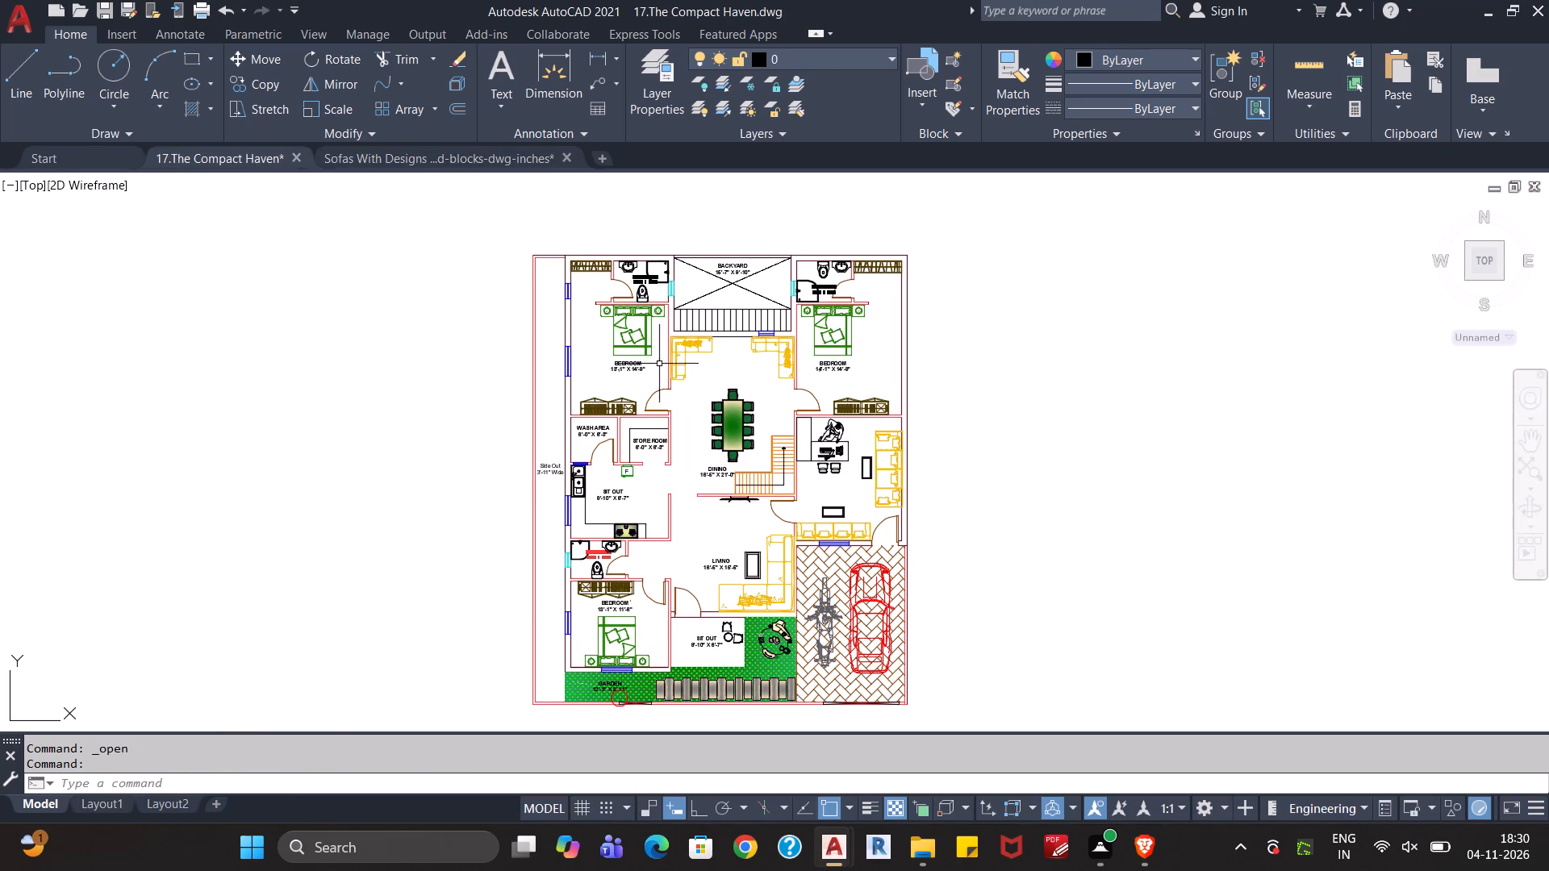
{"action": "middle_click_drag", "start_coordinate": [1088, 423], "coordinate": [876, 423]}
{"action": "key", "text": "ctrl+v"}
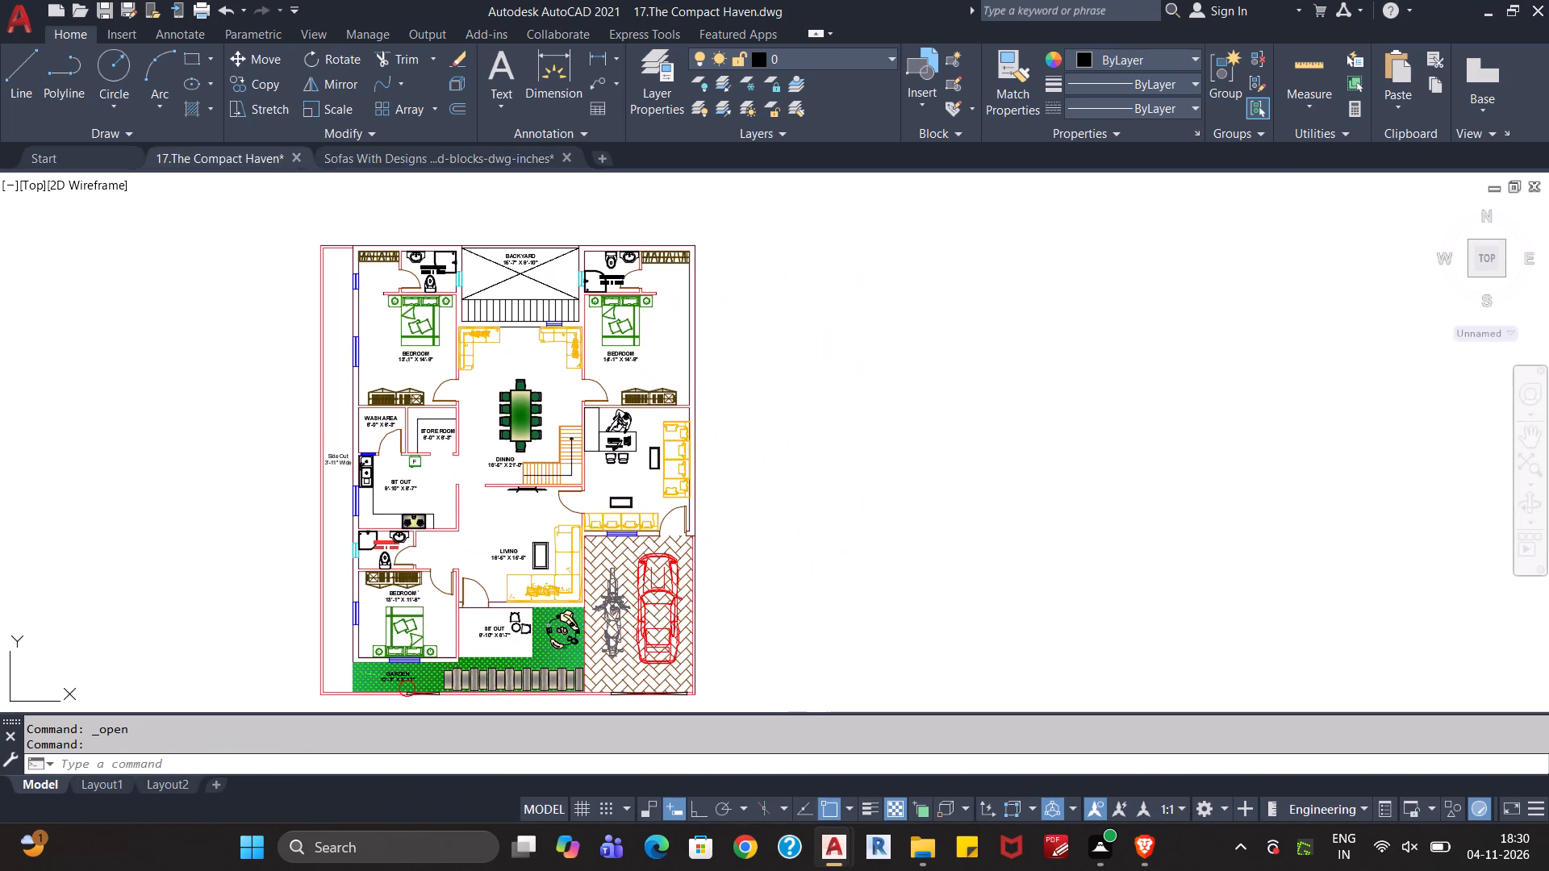
{"action": "left_click", "coordinate": [895, 424]}
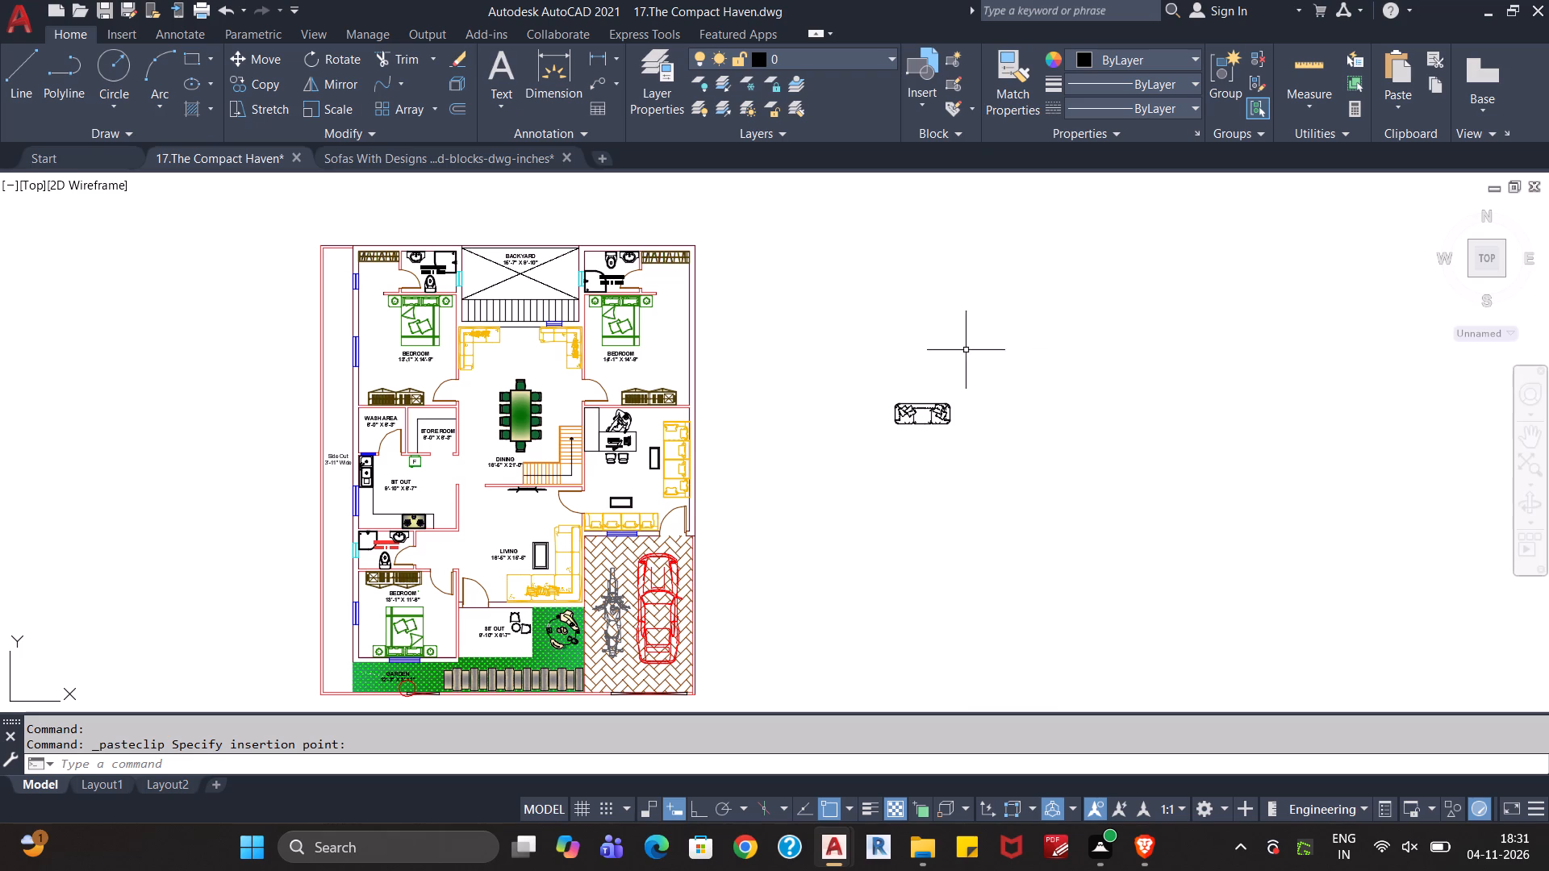
Rotate the pasted sofa 90° clockwise about its upper-right corner with Ortho on, so it stands vertically.
{"action": "left_click", "coordinate": [981, 360]}
{"action": "left_click", "coordinate": [874, 465]}
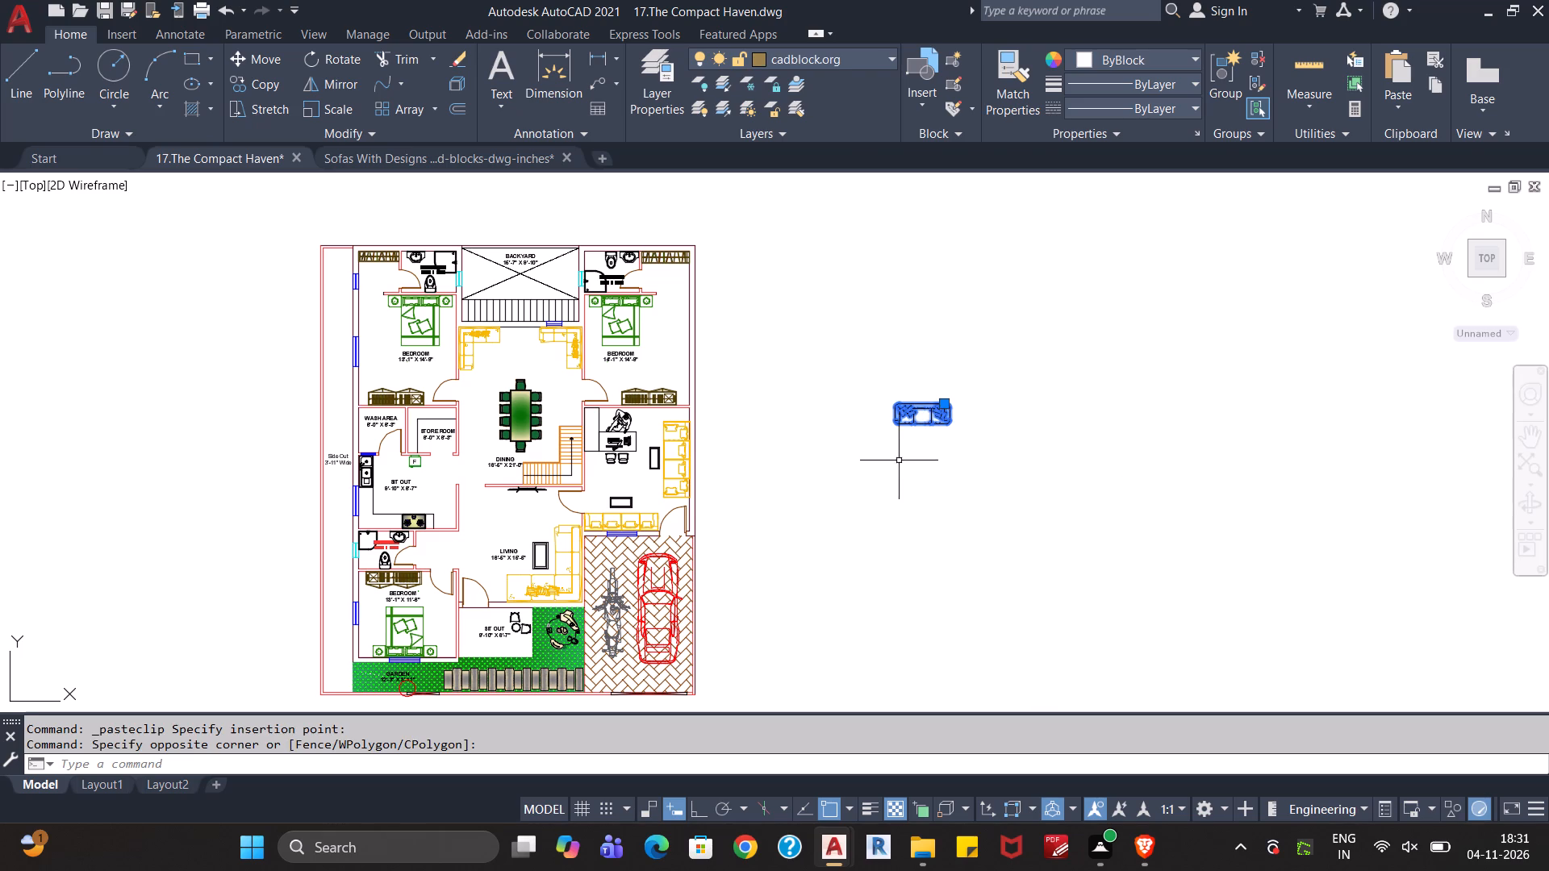
{"action": "key", "text": "r"}
{"action": "key", "text": "o"}
{"action": "key", "text": "Return"}
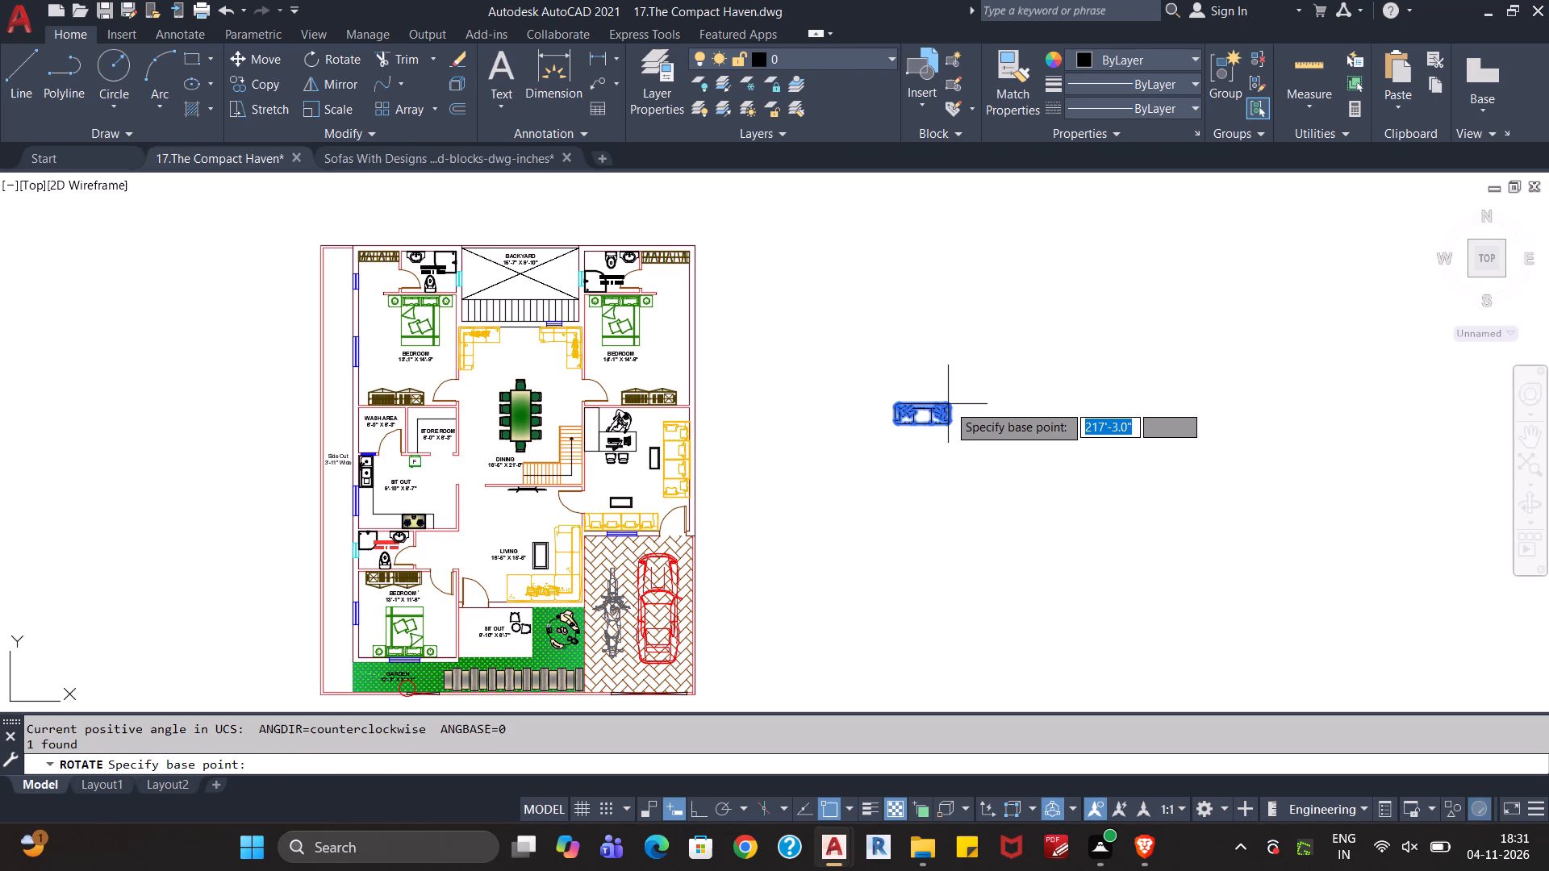
{"action": "left_click", "coordinate": [948, 404]}
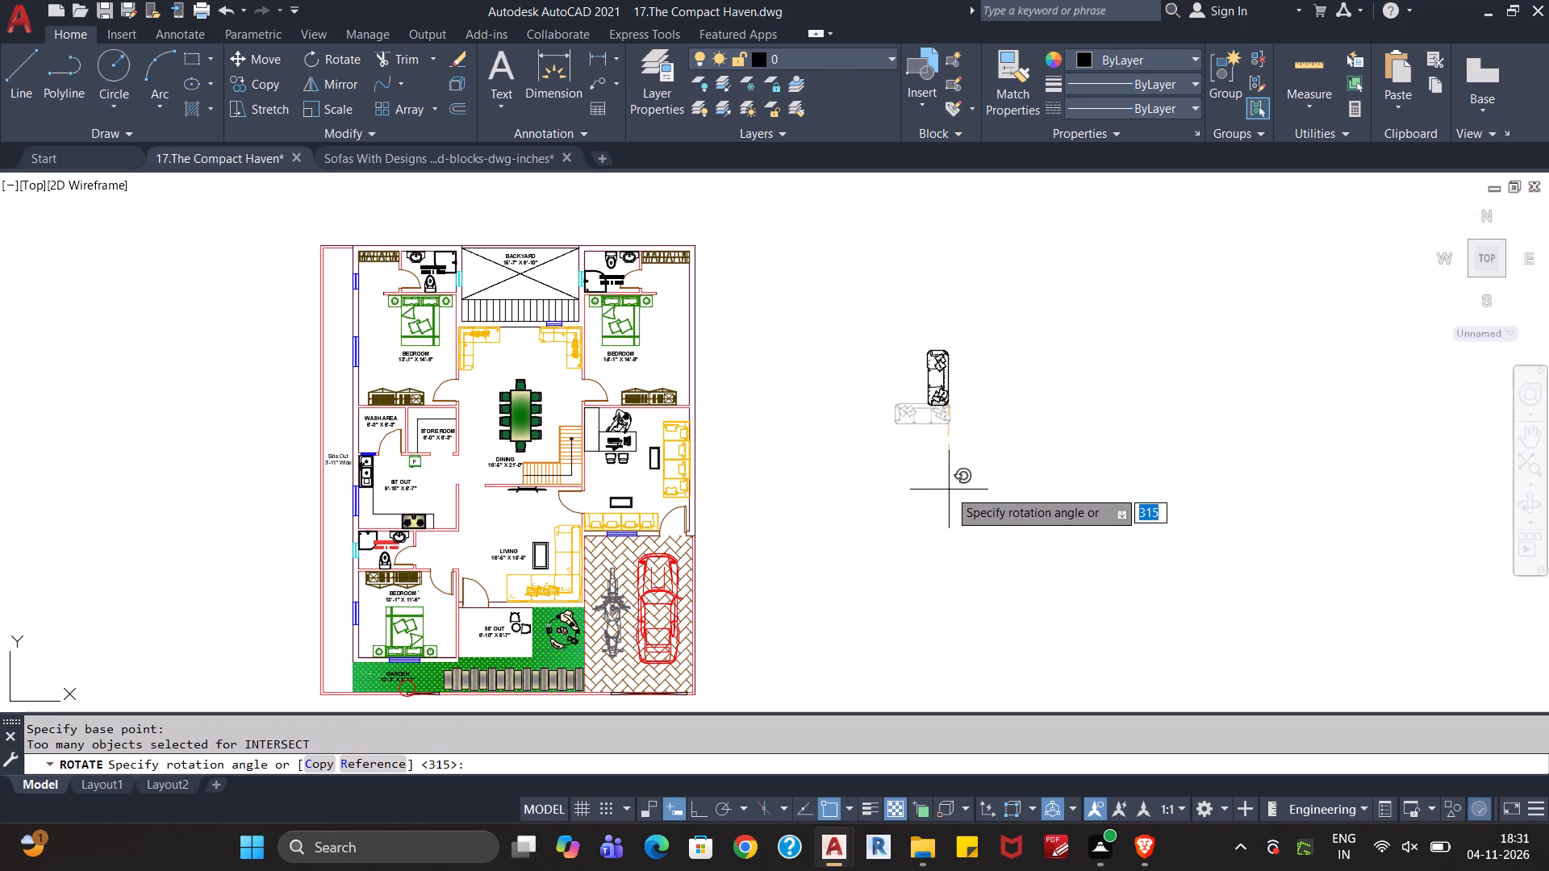
{"action": "key", "text": "F8"}
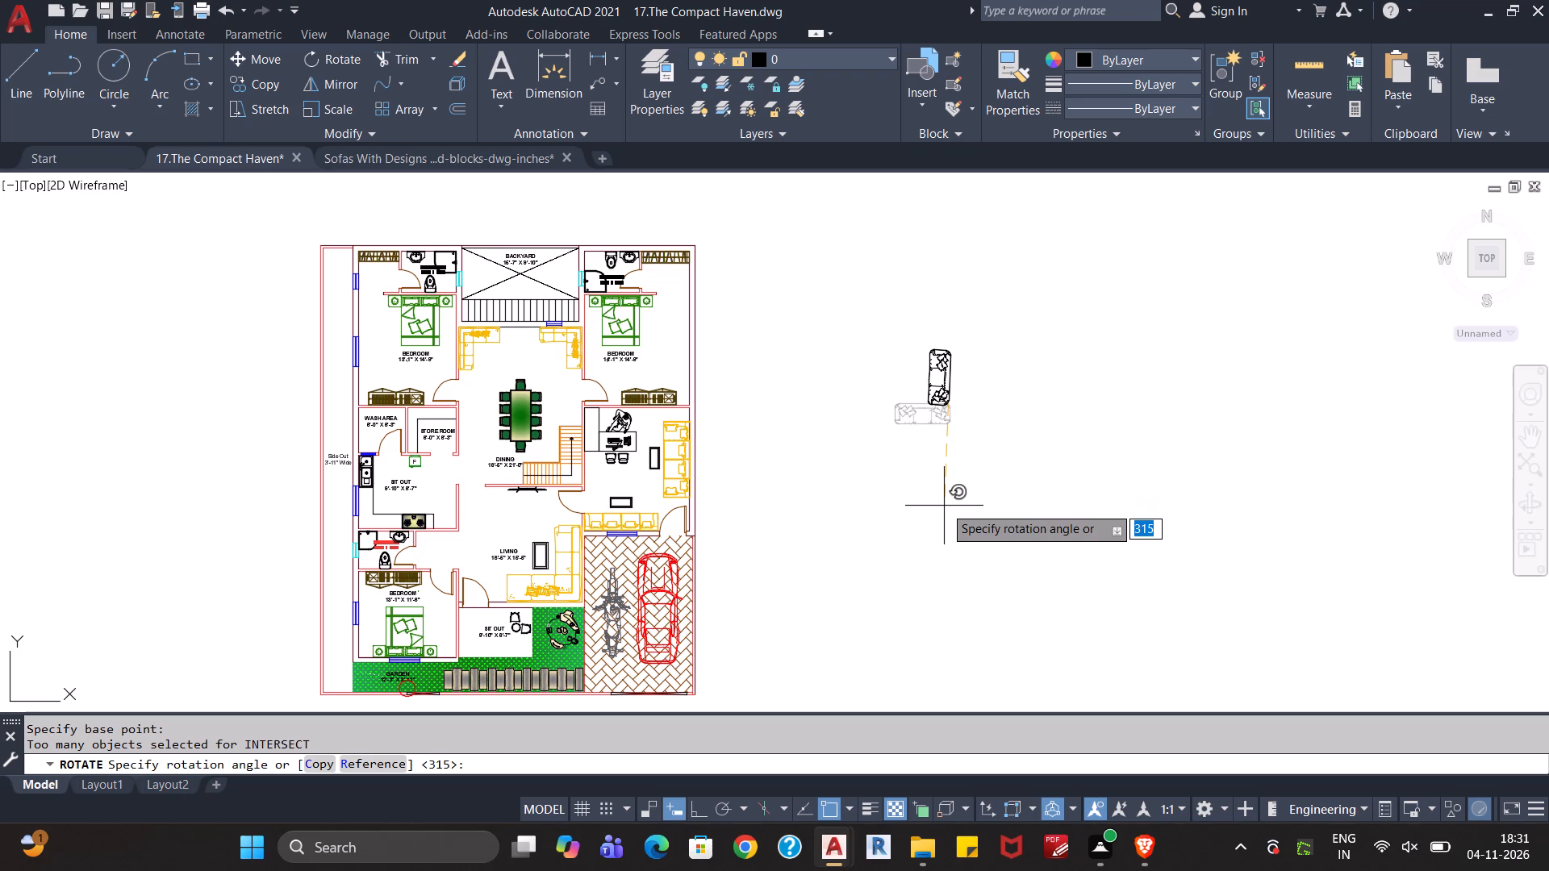
{"action": "left_click", "coordinate": [944, 506]}
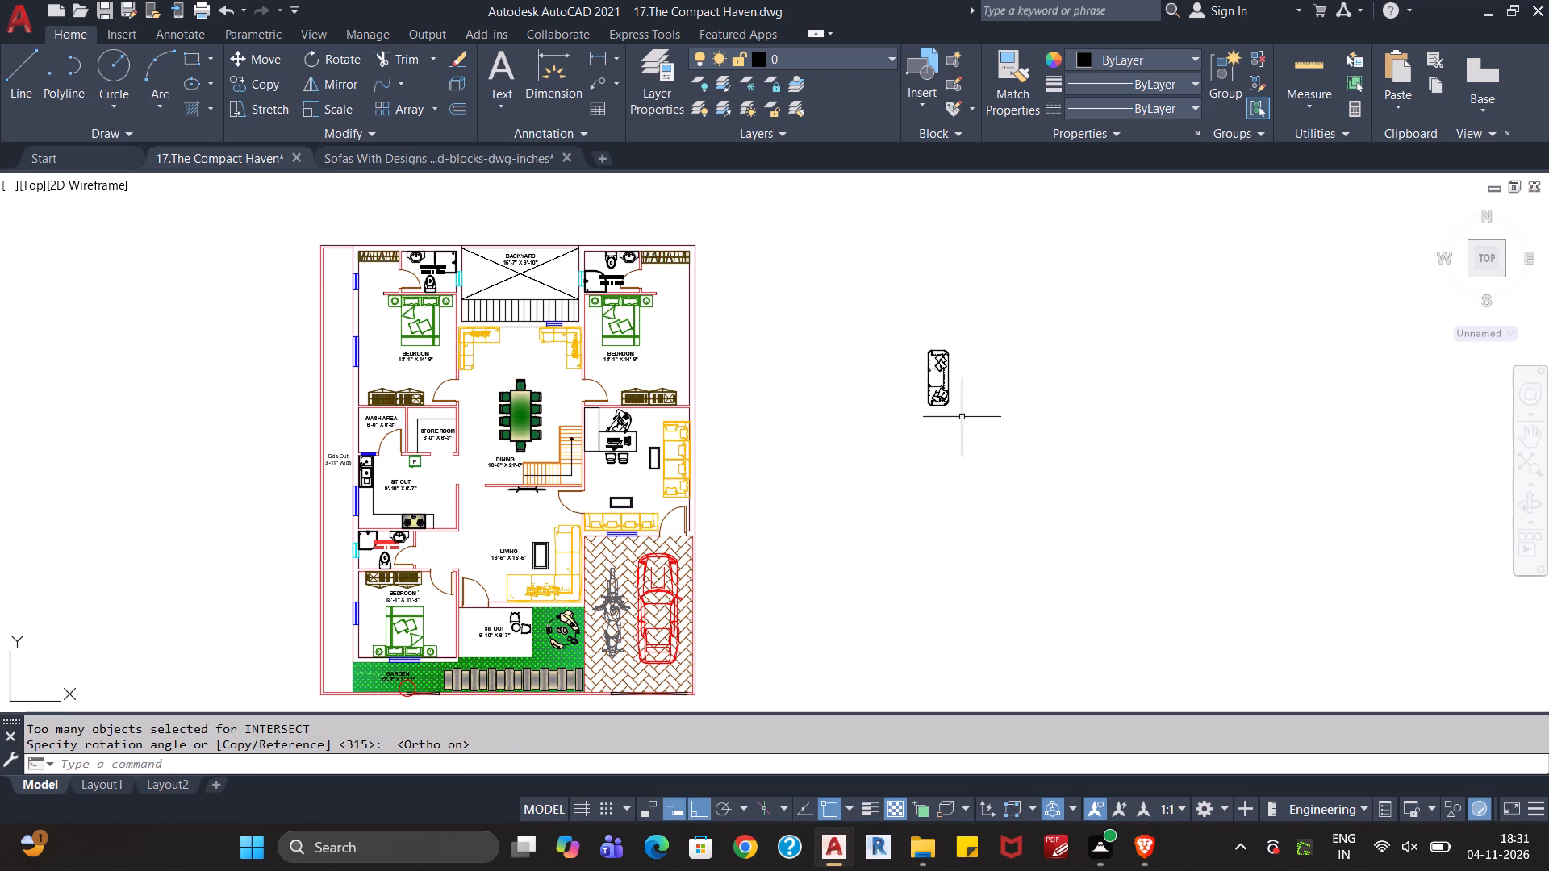
Cut the rotated sofa from the floor plan drawing to the clipboard.
{"action": "left_click_drag", "start_coordinate": [982, 301], "coordinate": [973, 315]}
{"action": "left_click", "coordinate": [904, 448]}
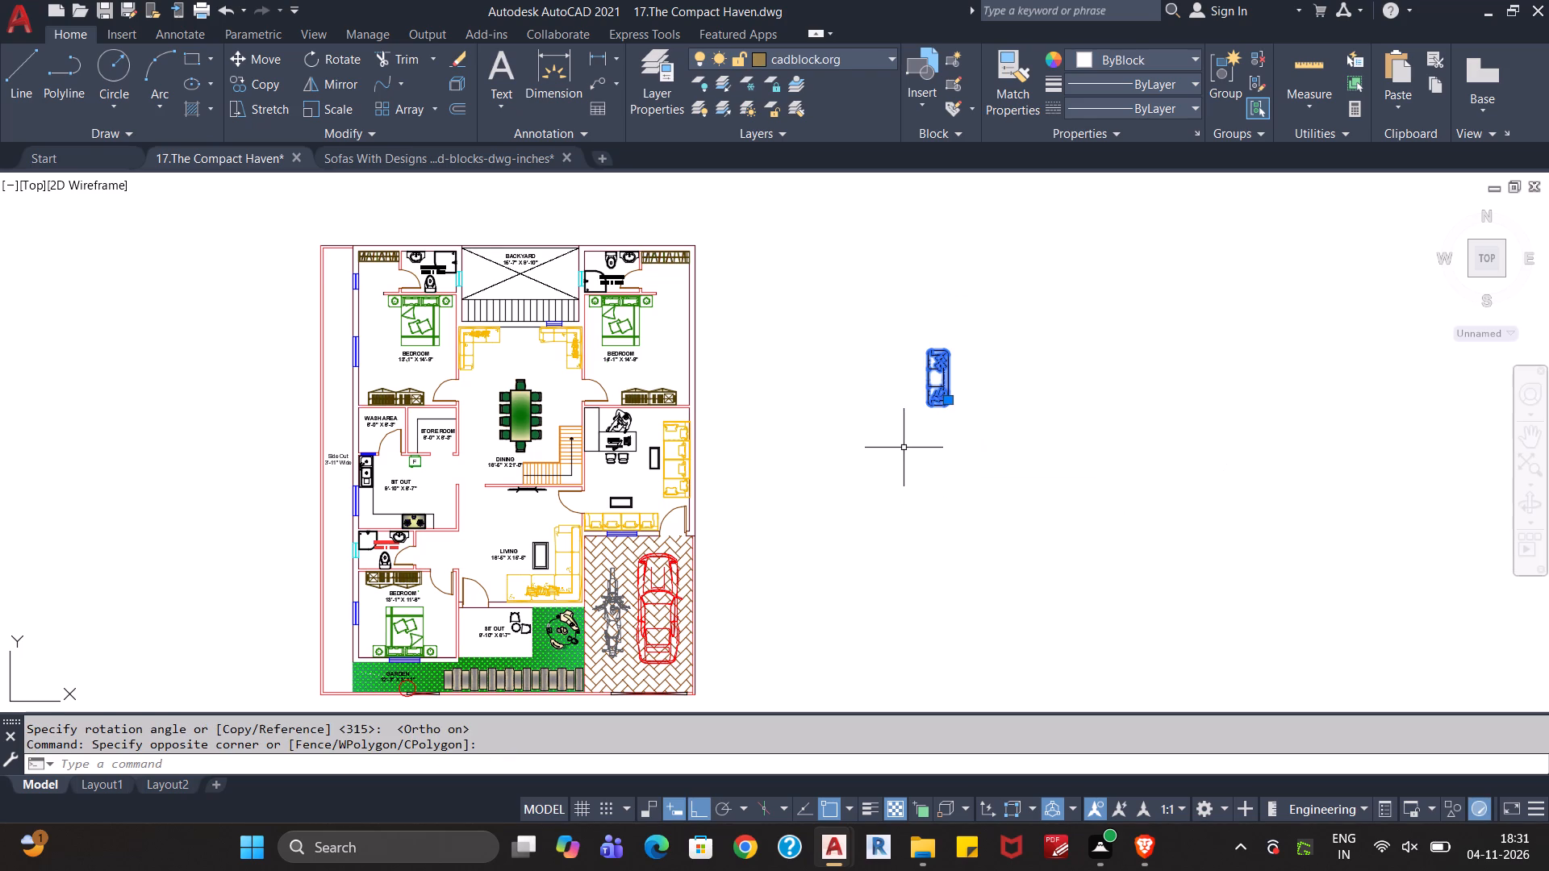
{"action": "key", "text": "ctrl+x"}
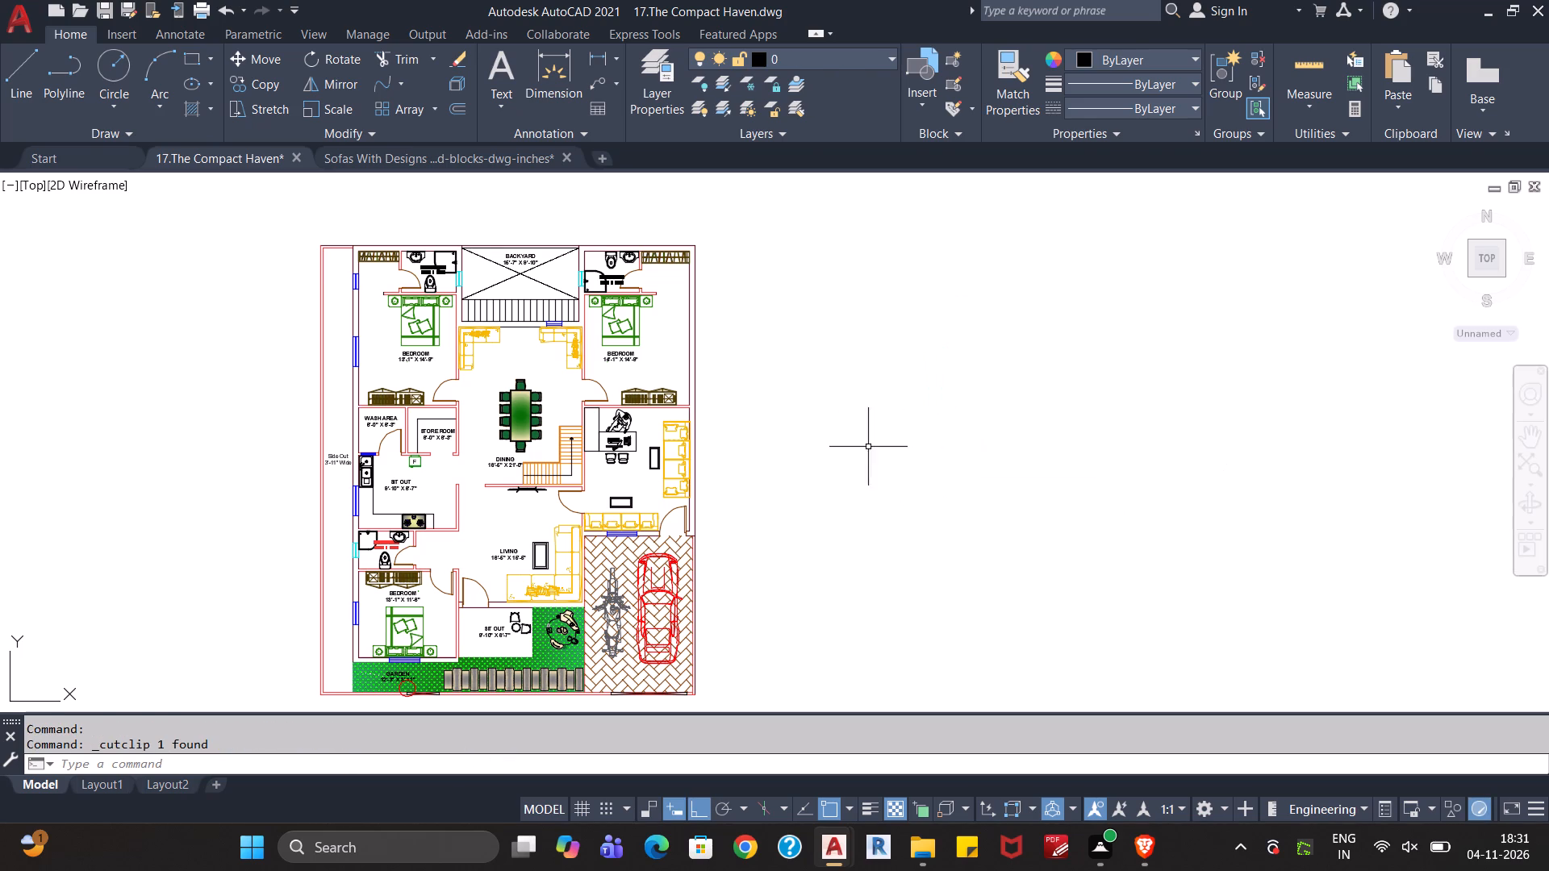
Paste the three-seat pillow sofa into the 14'-1" X 14'-9" bedroom, standing vertically against its outer wall.
{"action": "key", "text": "ctrl+v"}
{"action": "middle_click_drag", "start_coordinate": [771, 413], "coordinate": [821, 487]}
{"action": "scroll", "coordinate": [731, 455], "scroll_direction": "up", "scroll_amount": 2}
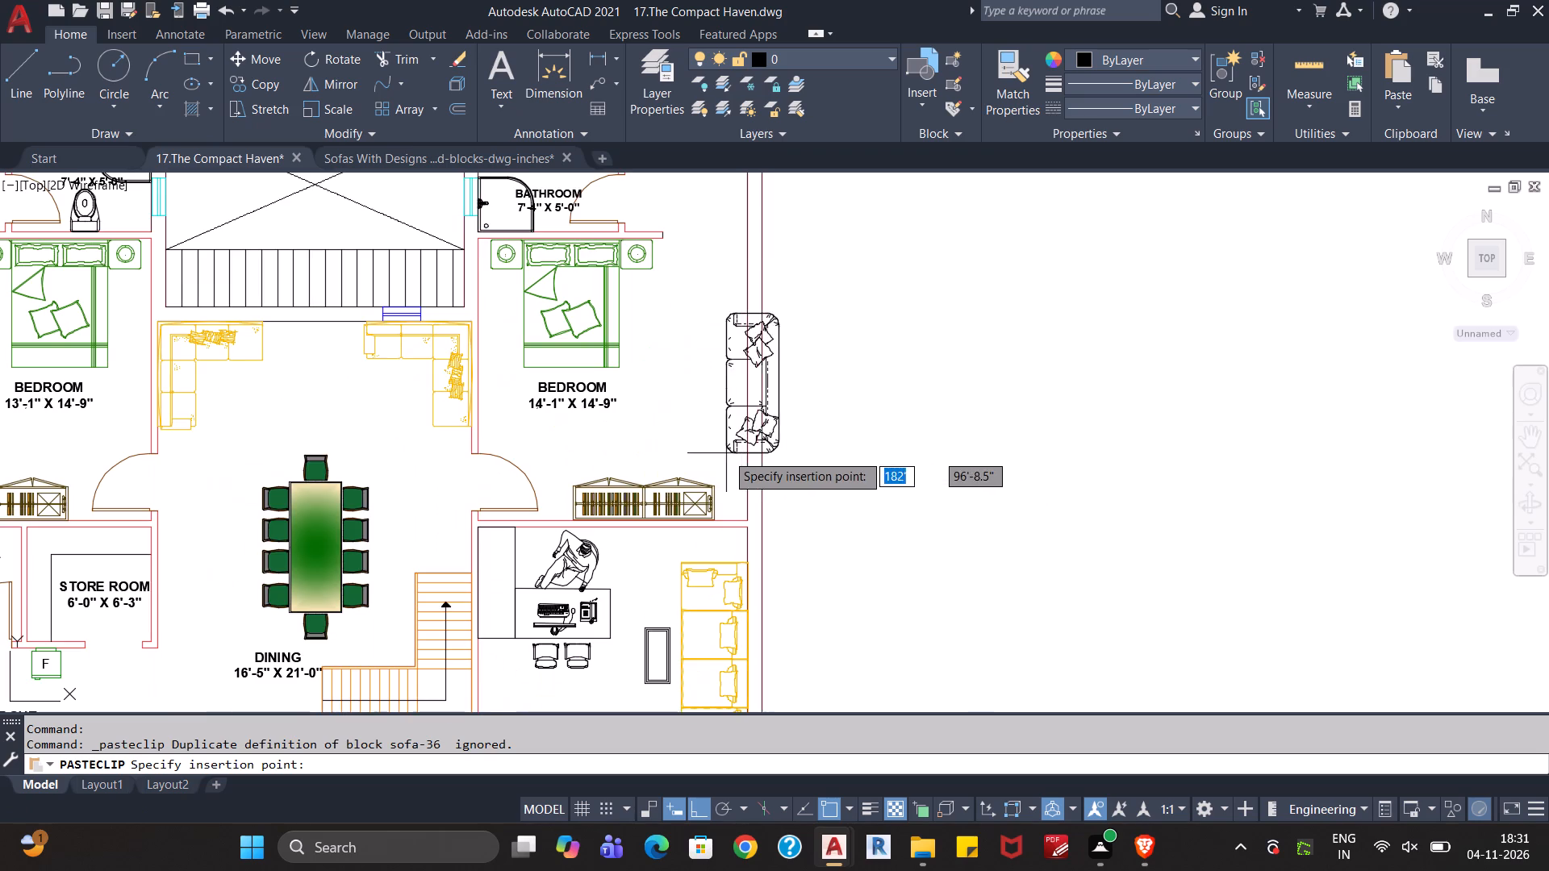
{"action": "left_click", "coordinate": [694, 409]}
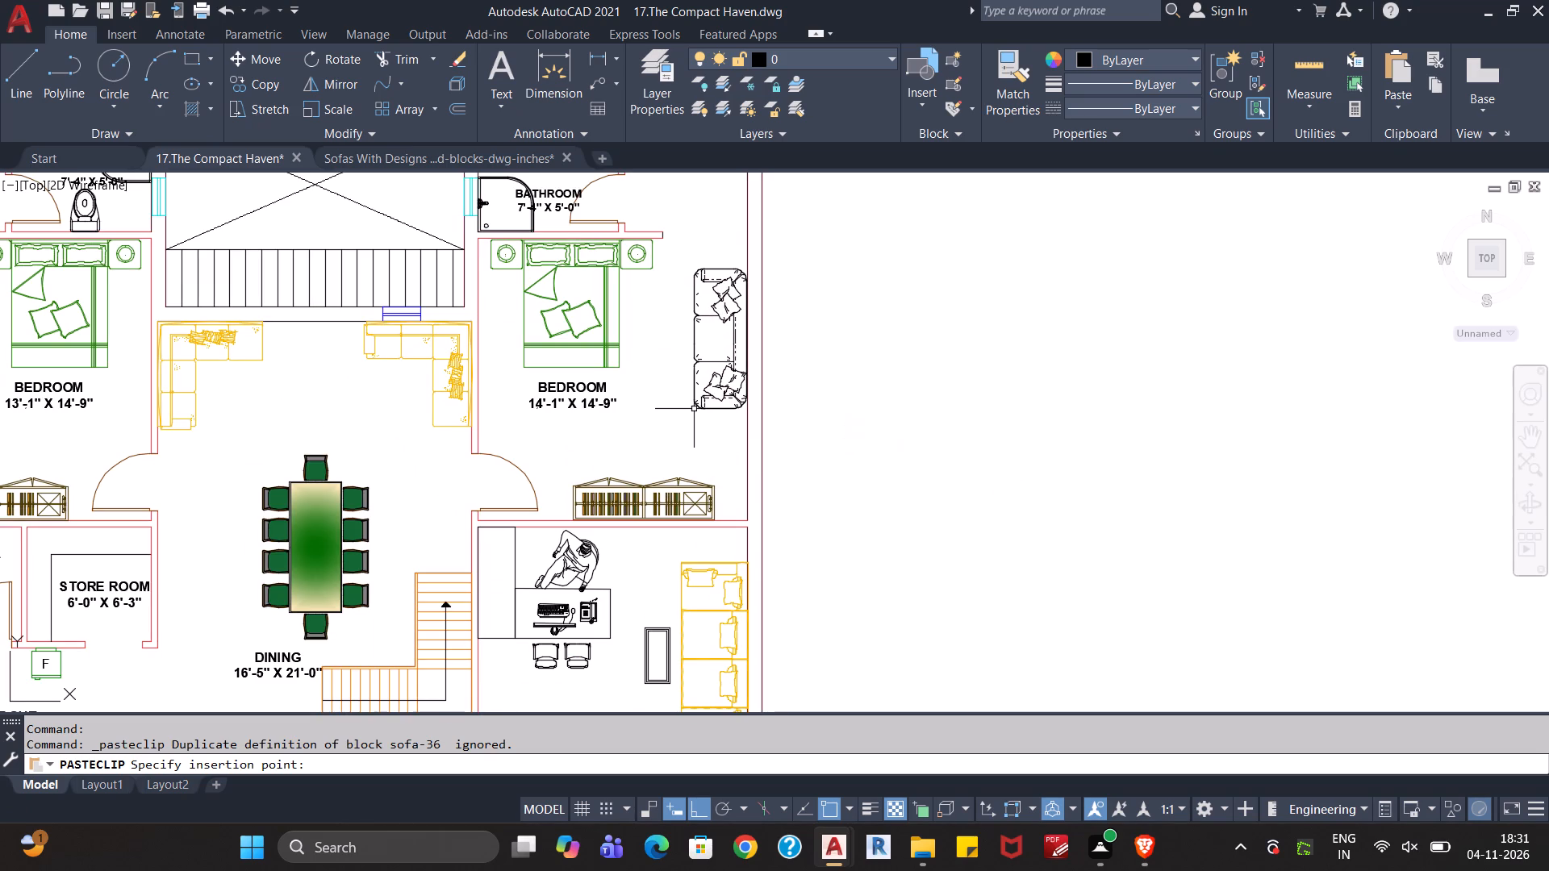
Paste a second copy of the sofa into the 13'-1" X 14'-9" bedroom, between the bed and the window wall.
{"action": "middle_click_drag", "start_coordinate": [820, 458], "coordinate": [1276, 474]}
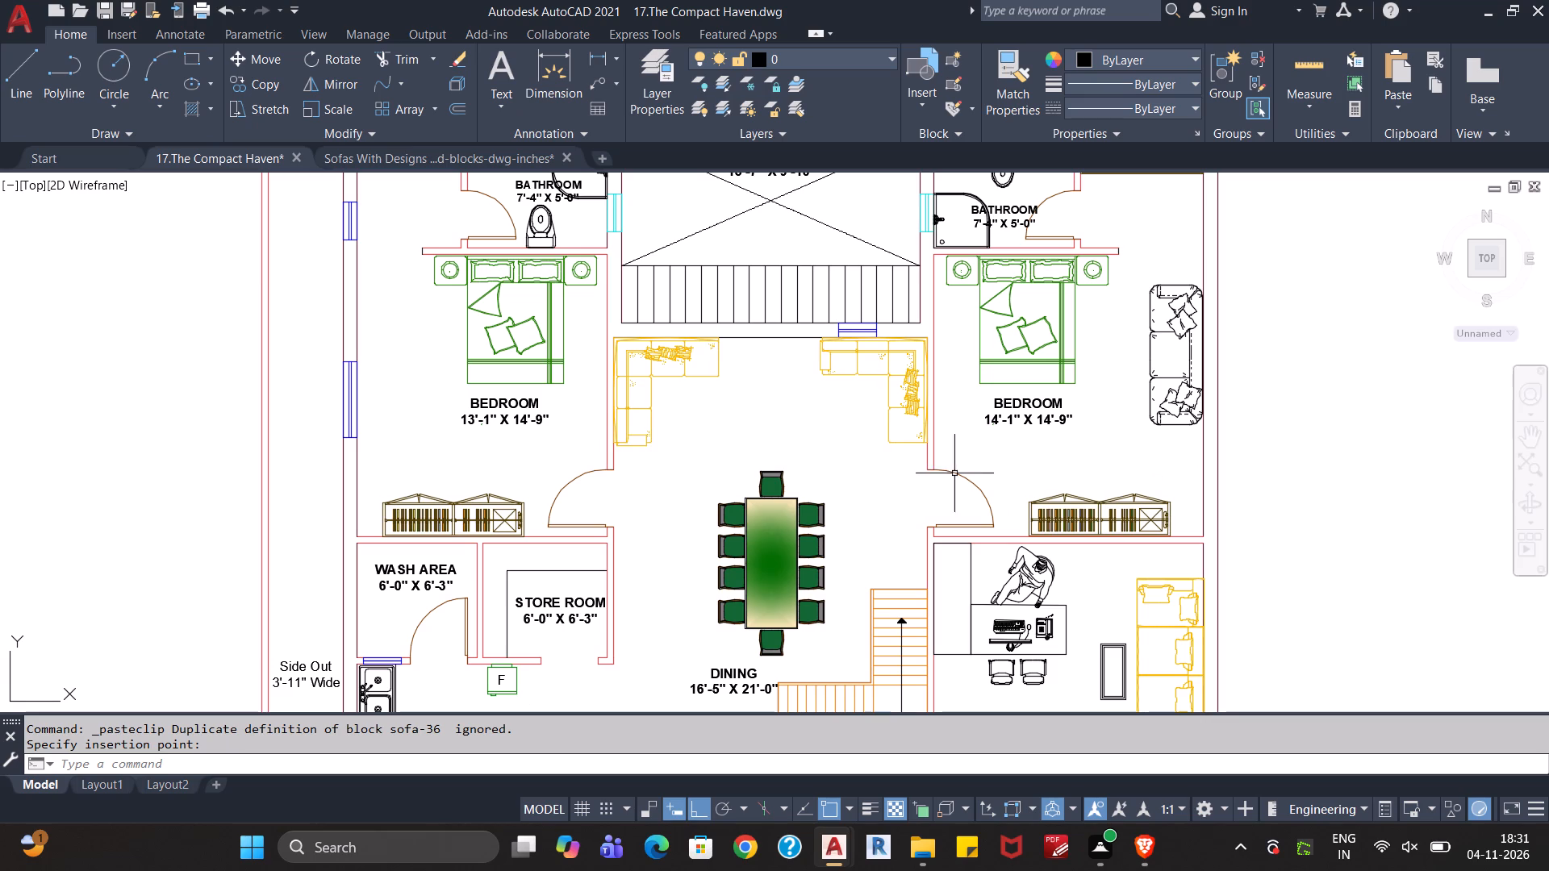
{"action": "key", "text": "ctrl+v"}
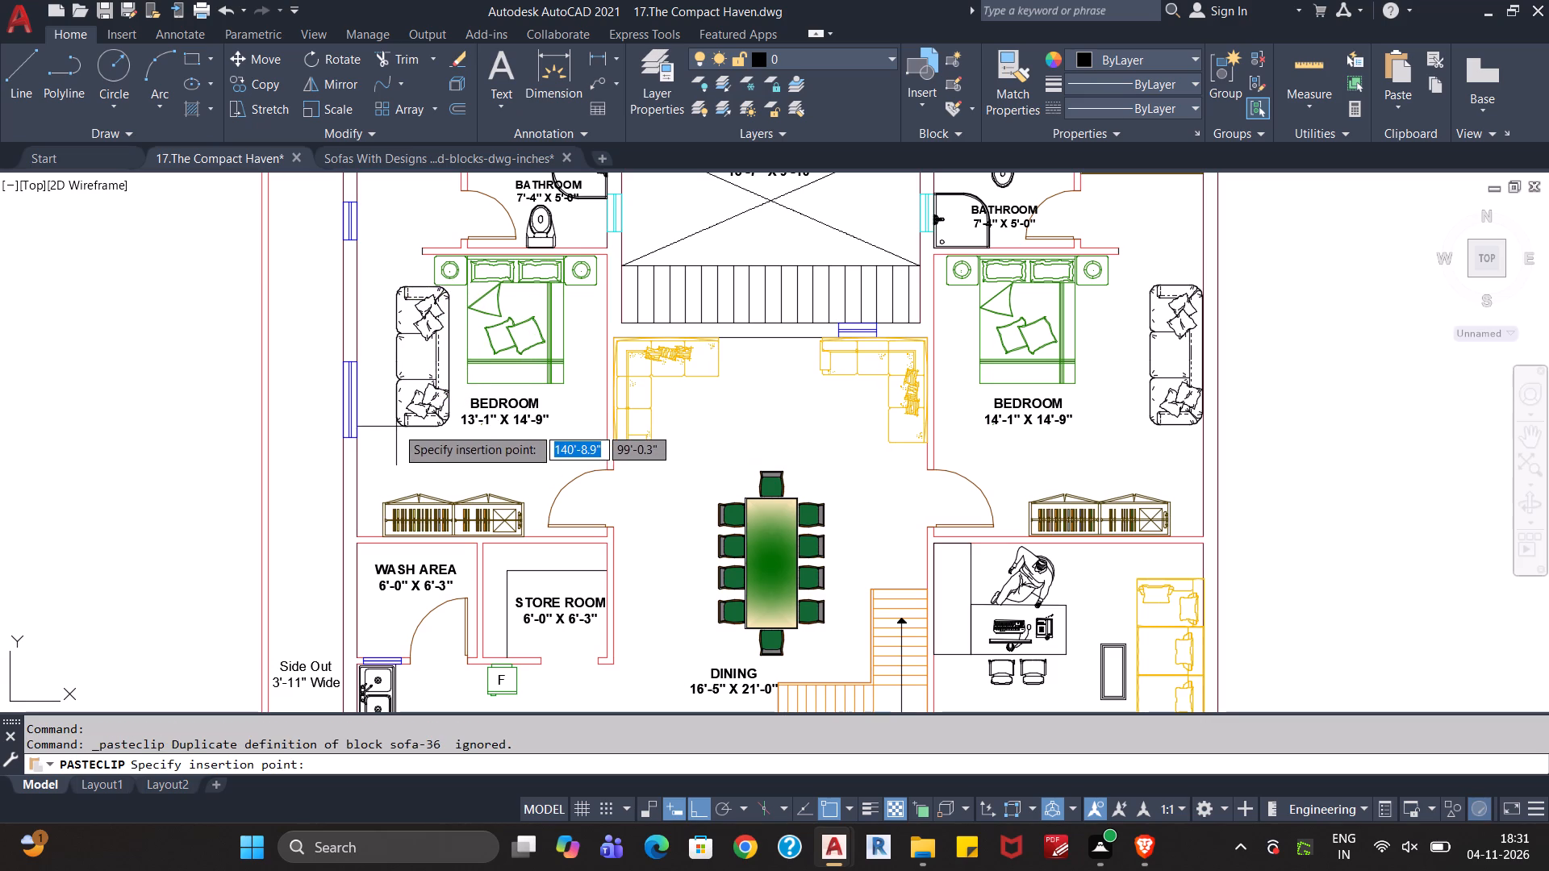
{"action": "left_click", "coordinate": [384, 439]}
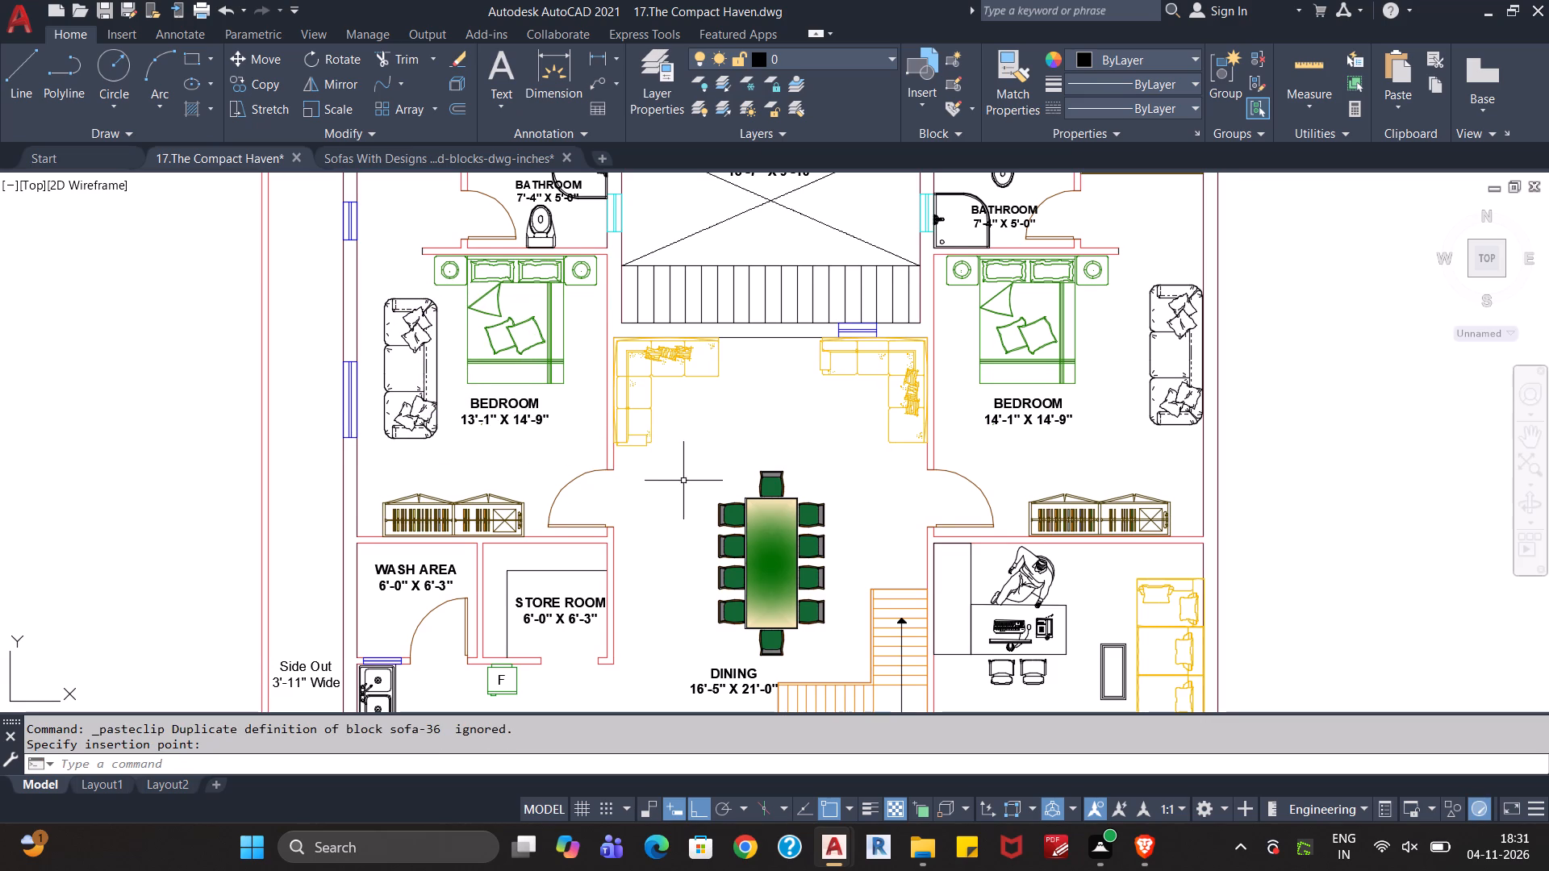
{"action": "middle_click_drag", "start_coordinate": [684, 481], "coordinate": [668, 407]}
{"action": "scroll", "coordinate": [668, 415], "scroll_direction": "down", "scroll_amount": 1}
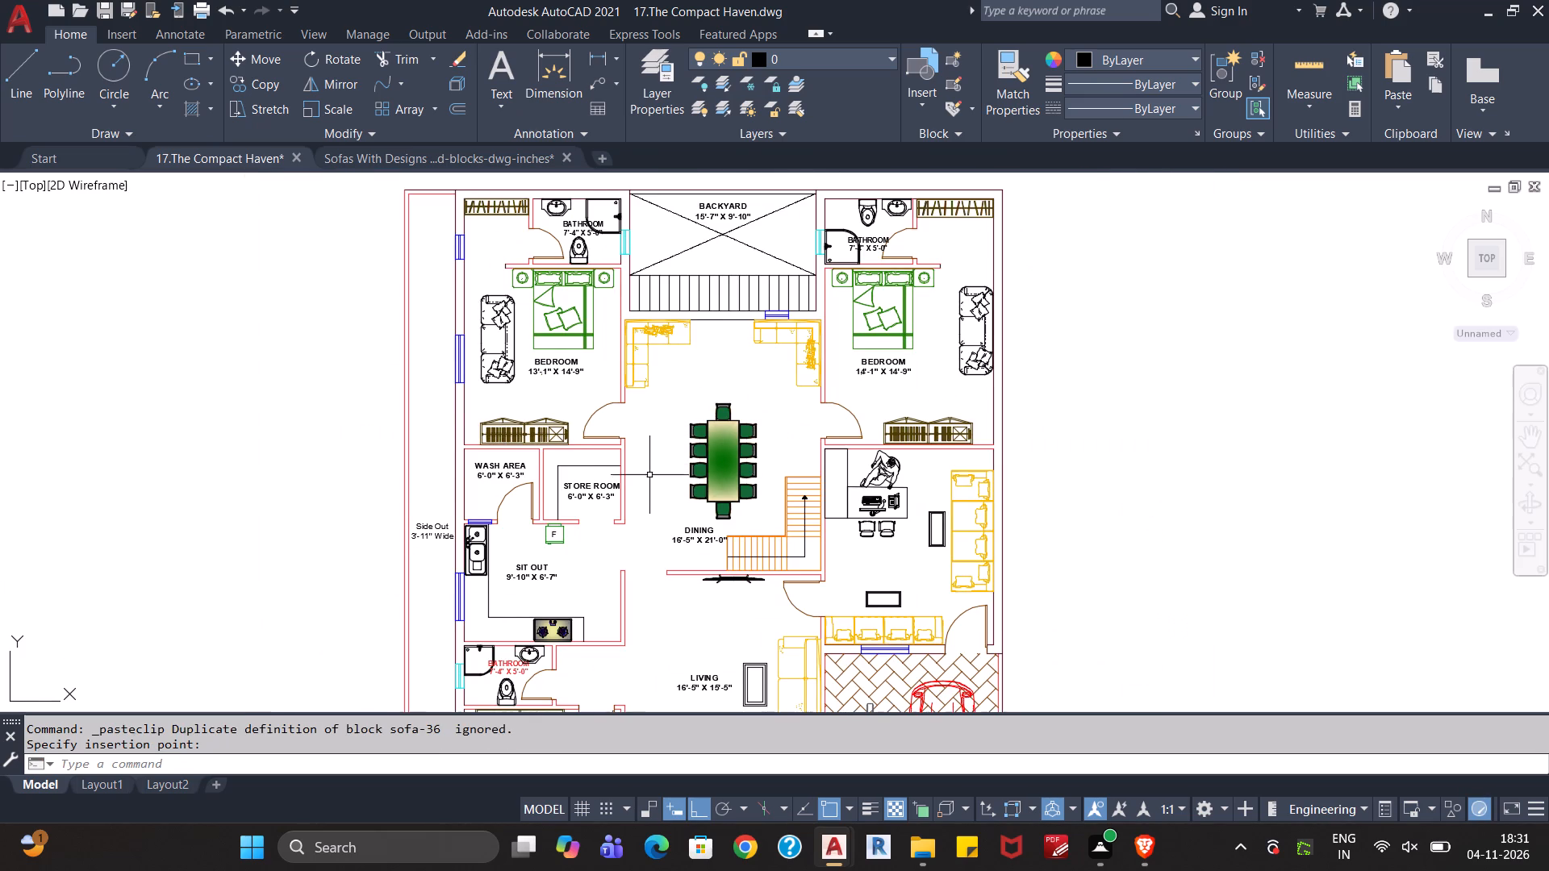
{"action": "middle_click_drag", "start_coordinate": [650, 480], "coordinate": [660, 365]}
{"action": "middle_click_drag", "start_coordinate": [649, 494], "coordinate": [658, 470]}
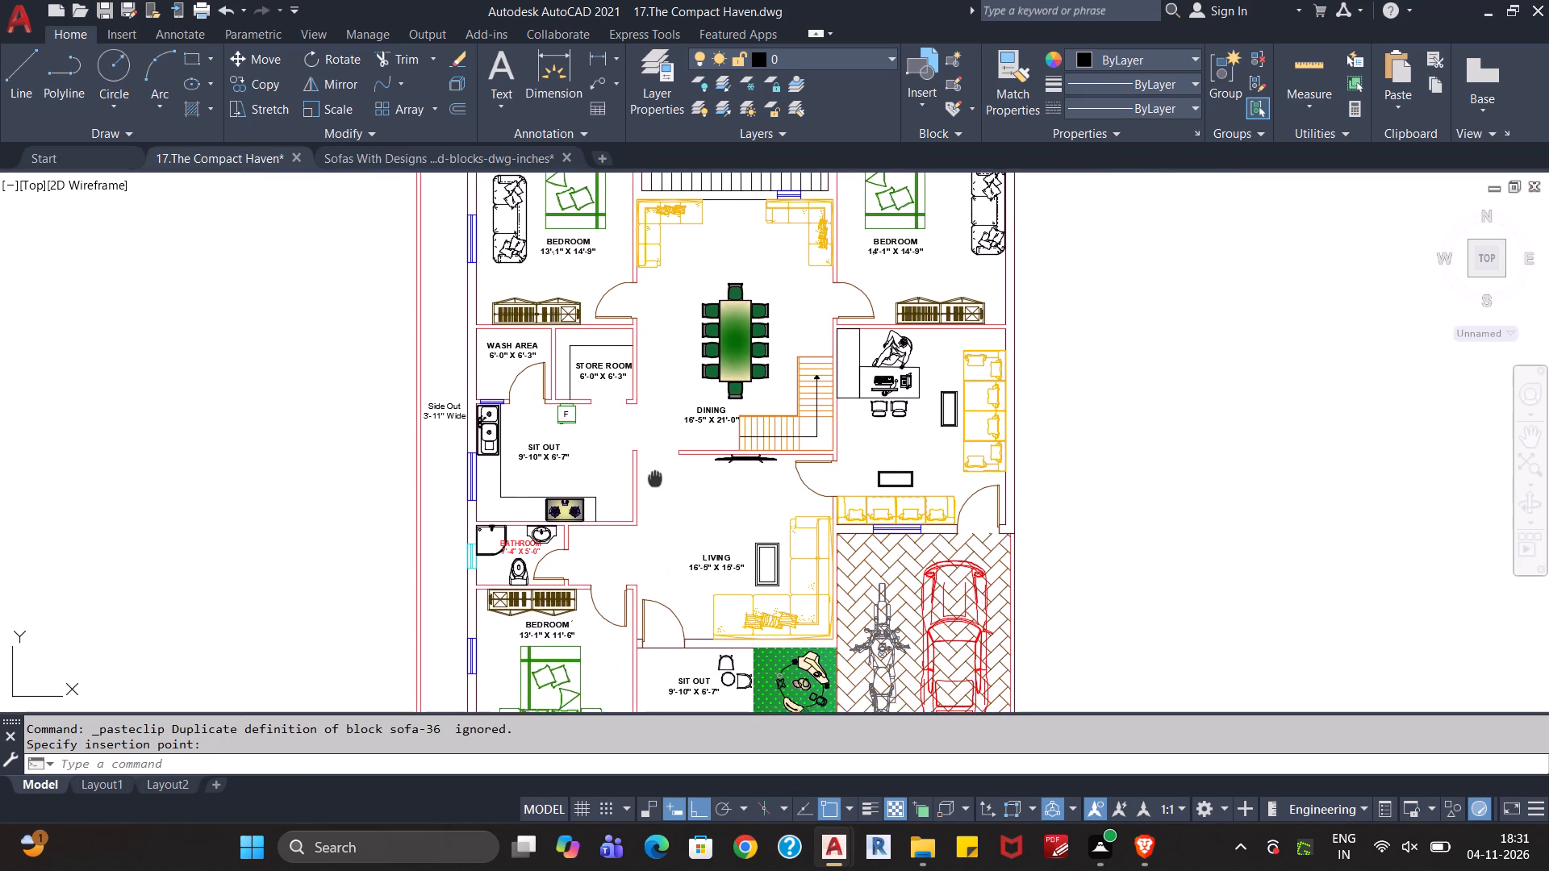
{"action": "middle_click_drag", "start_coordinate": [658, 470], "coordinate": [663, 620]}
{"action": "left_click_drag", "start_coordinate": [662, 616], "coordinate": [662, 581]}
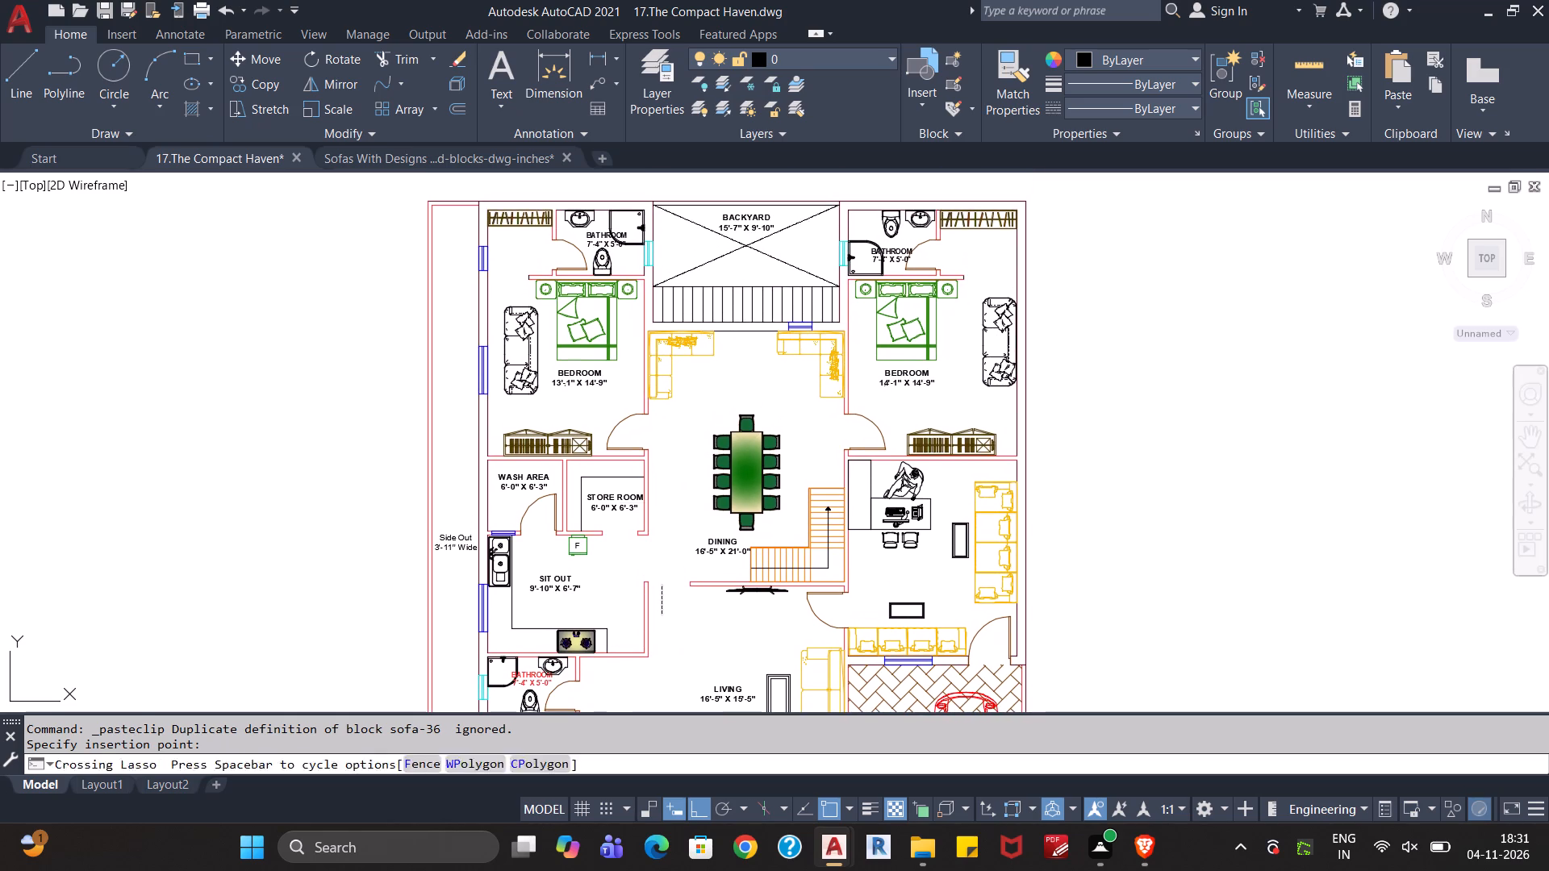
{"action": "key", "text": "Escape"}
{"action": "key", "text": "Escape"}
Rotate the sofa in the 13'-1" X 14'-9" bedroom by 180° with Ortho on, so its back faces the window wall.
{"action": "left_click", "coordinate": [534, 384]}
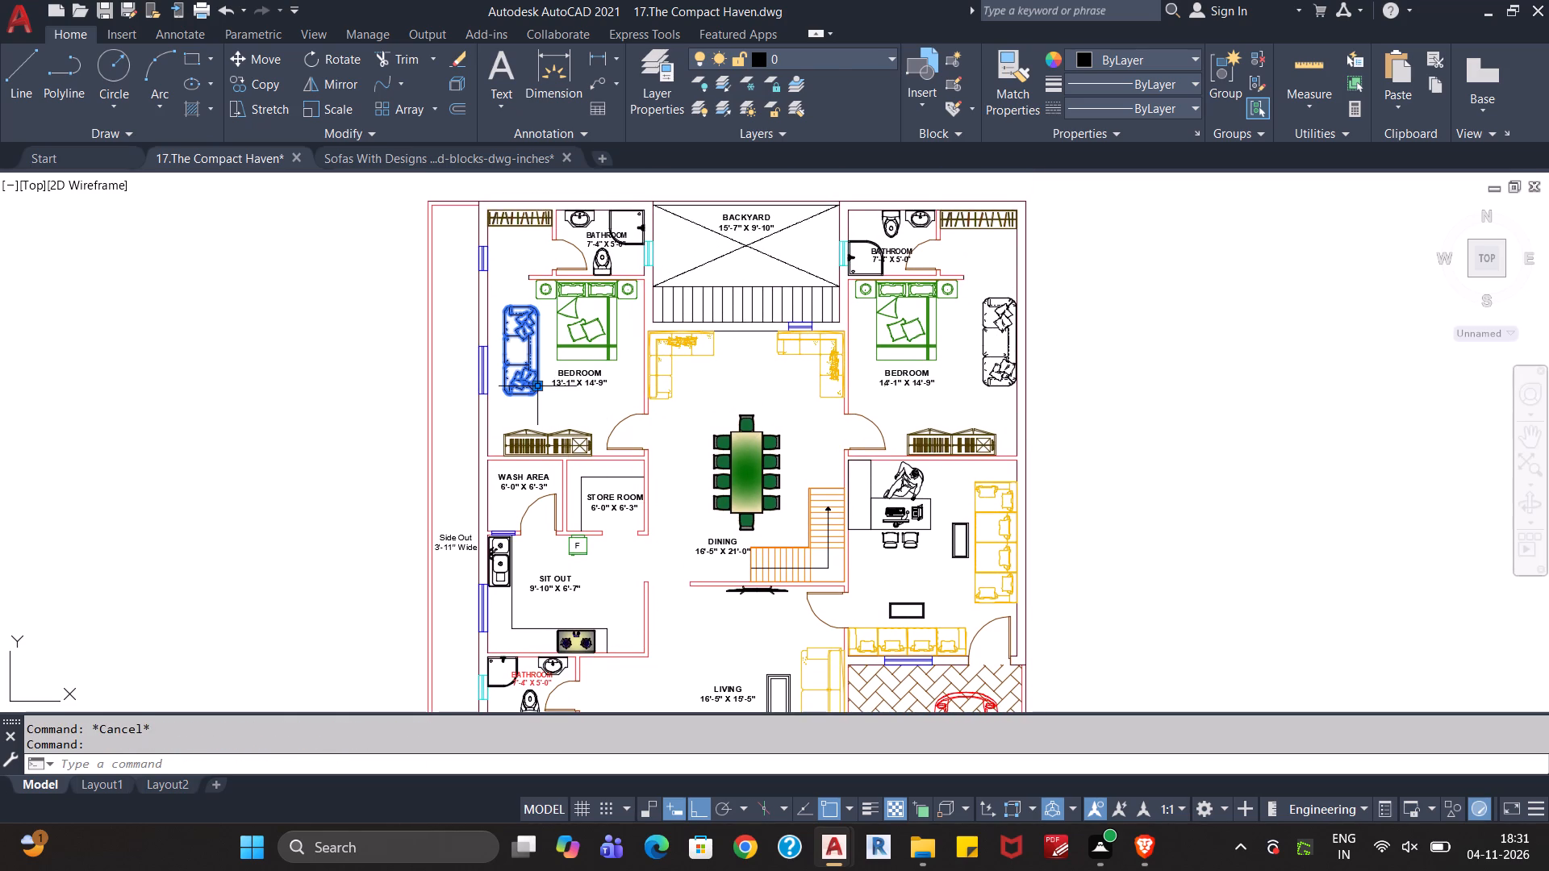
{"action": "key", "text": "r"}
{"action": "key", "text": "o"}
{"action": "key", "text": "Return"}
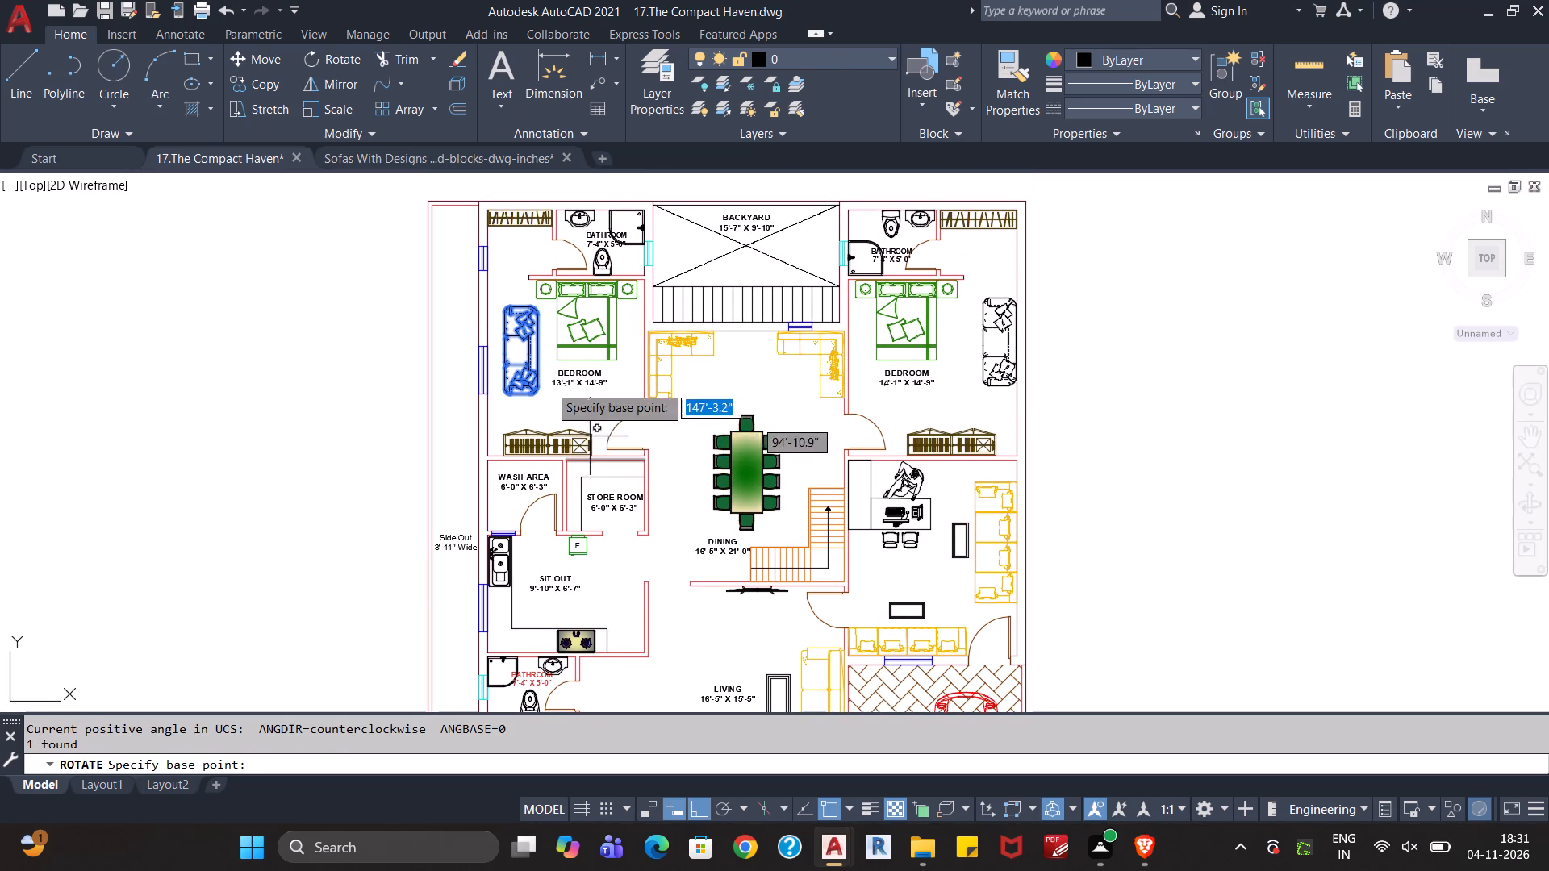
{"action": "left_click", "coordinate": [508, 368]}
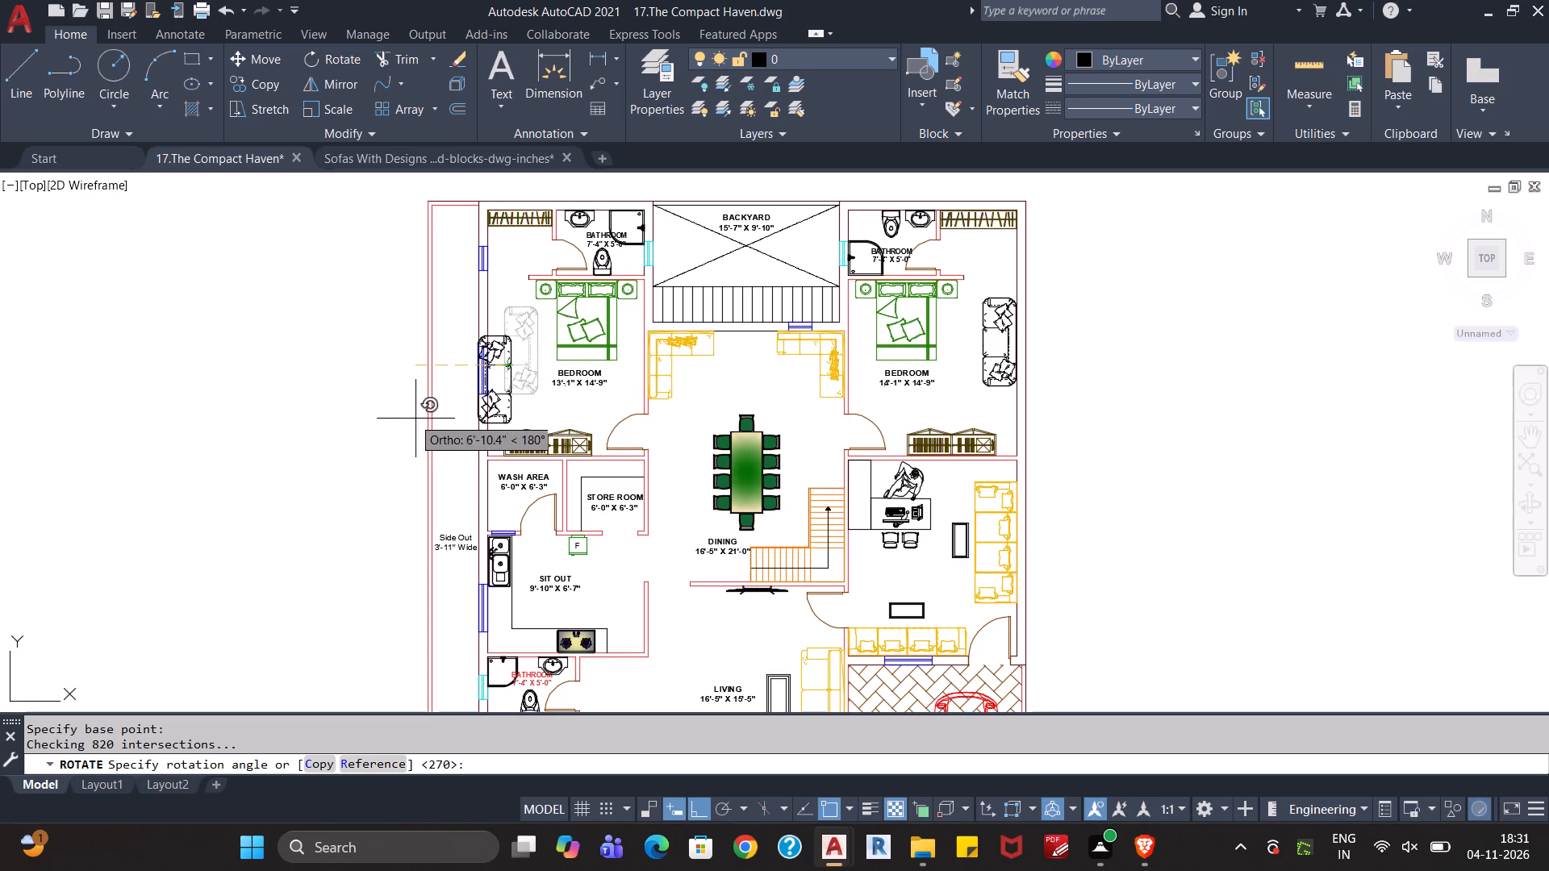
{"action": "left_click", "coordinate": [412, 417]}
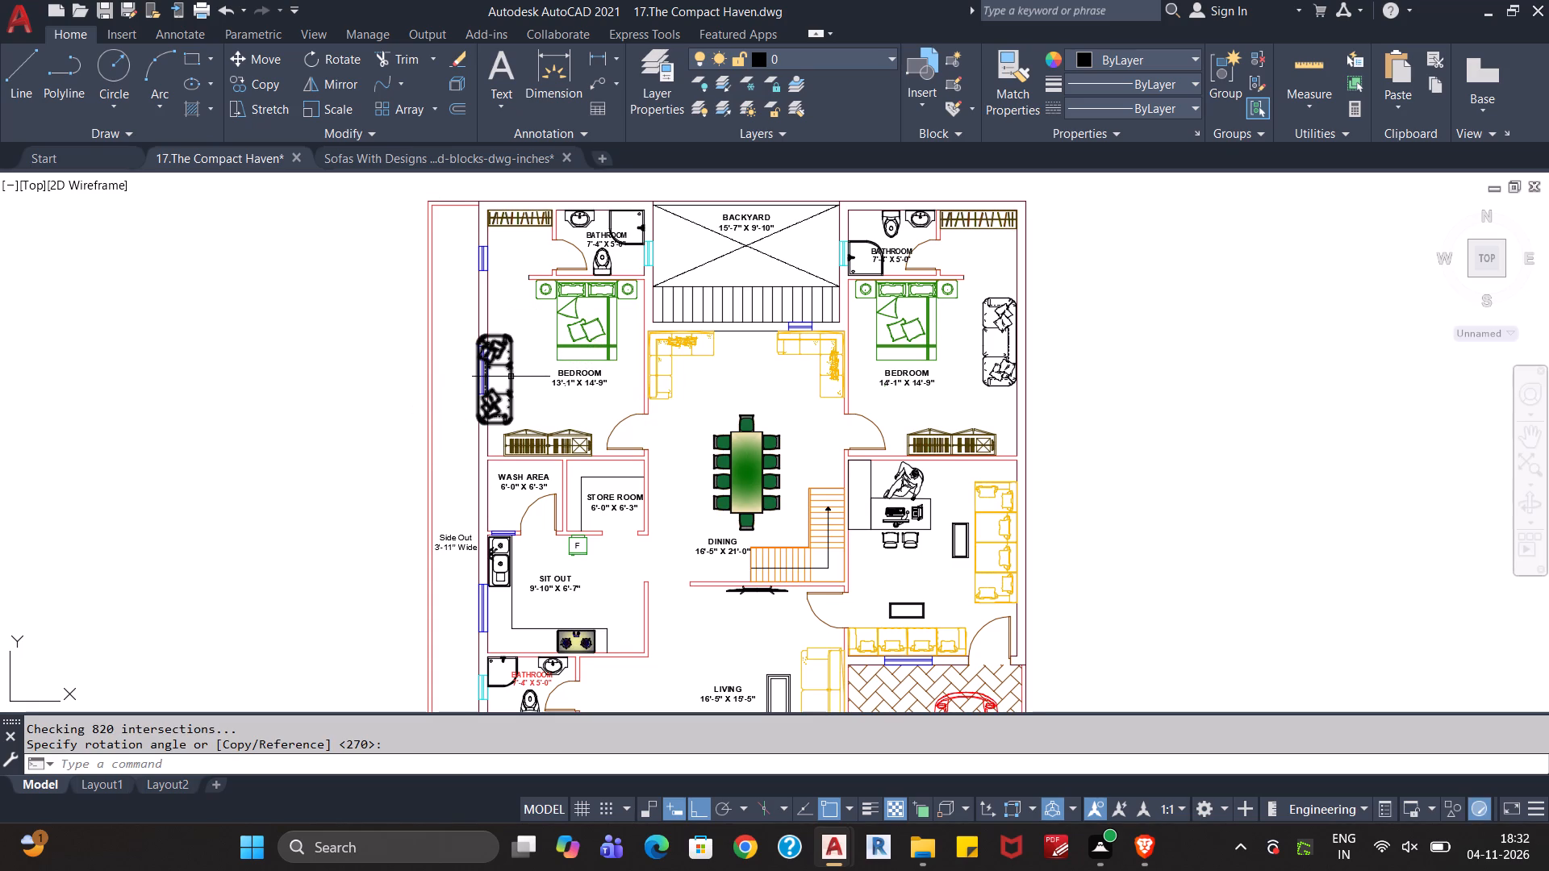
Cut the rotated sofa and paste it back with its back flush against the inner face of the 13'-1" X 14'-9" bedroom's window wall.
{"action": "left_click", "coordinate": [511, 377]}
{"action": "key", "text": "ctrl+x"}
{"action": "key", "text": "ctrl+v"}
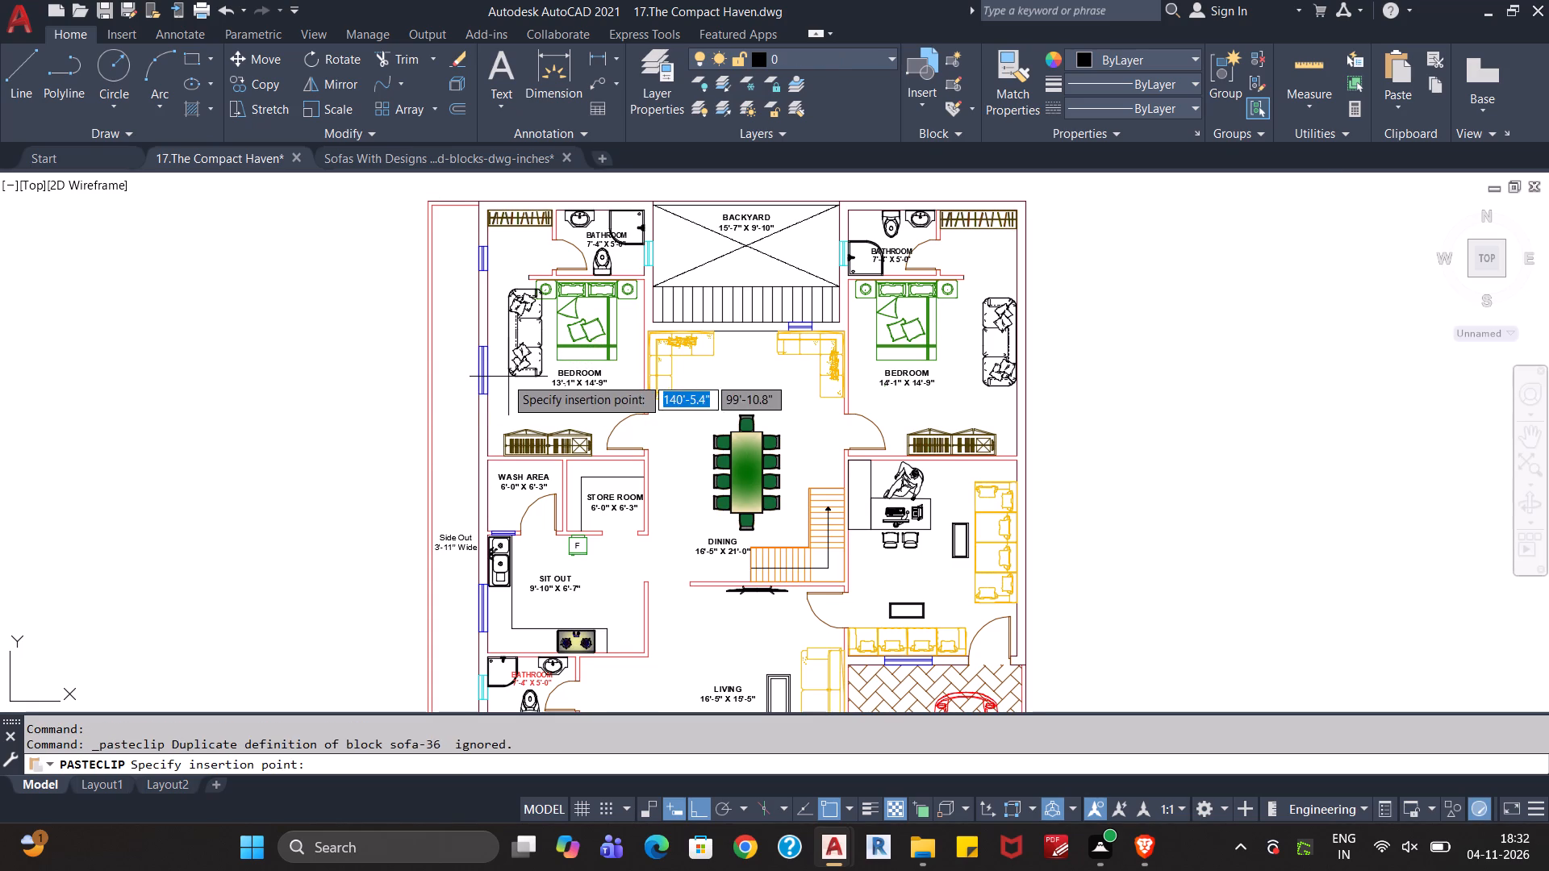
{"action": "scroll", "coordinate": [494, 394], "scroll_direction": "up", "scroll_amount": 3}
{"action": "middle_click_drag", "start_coordinate": [495, 381], "coordinate": [491, 583]}
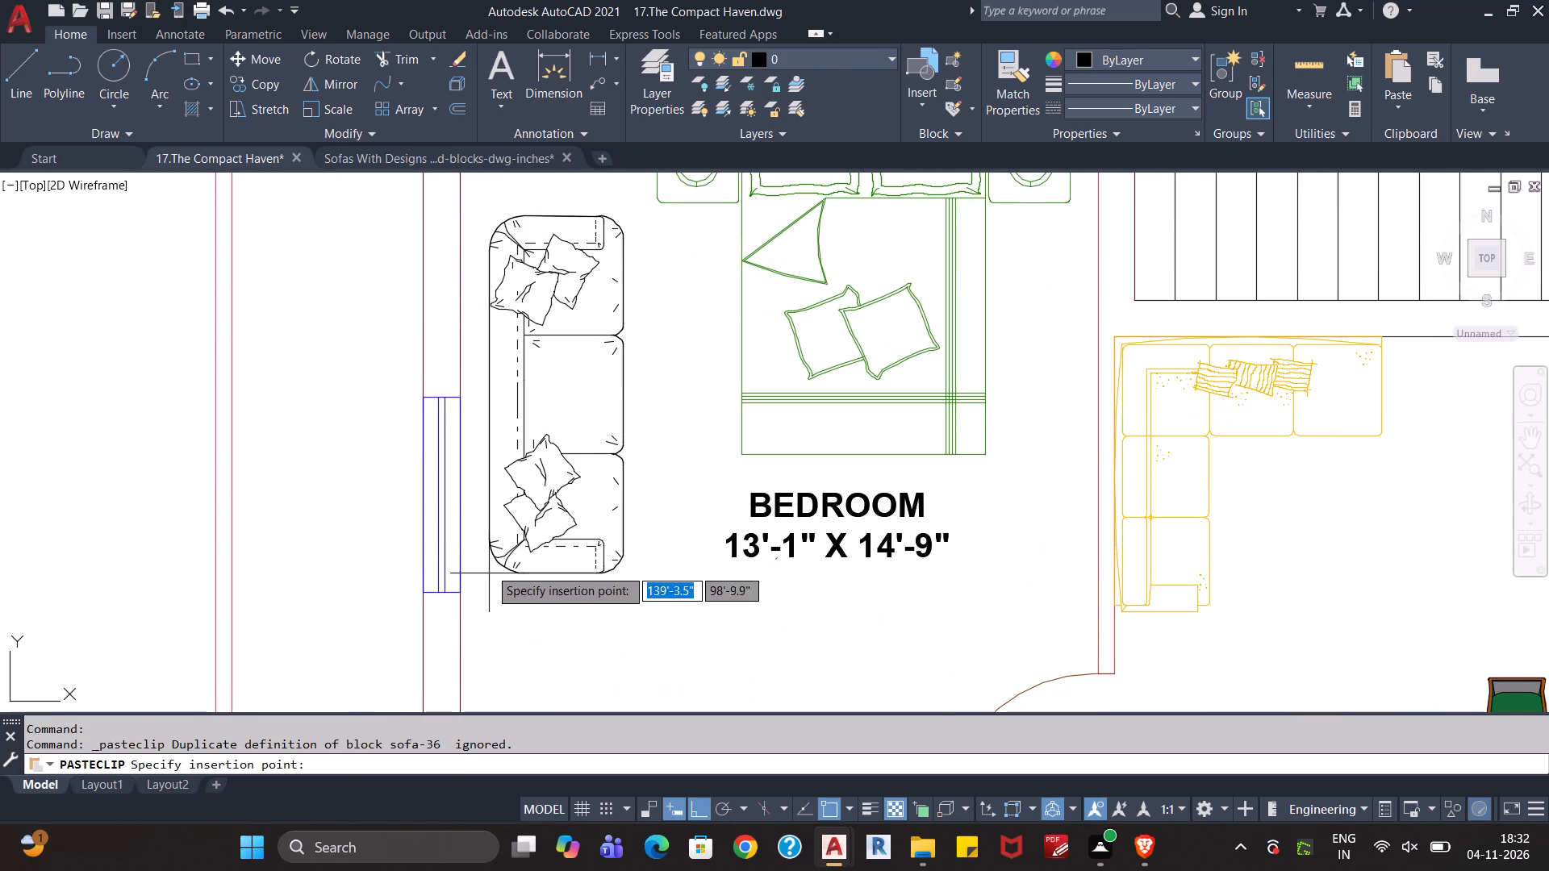
{"action": "scroll", "coordinate": [474, 534], "scroll_direction": "down", "scroll_amount": 2}
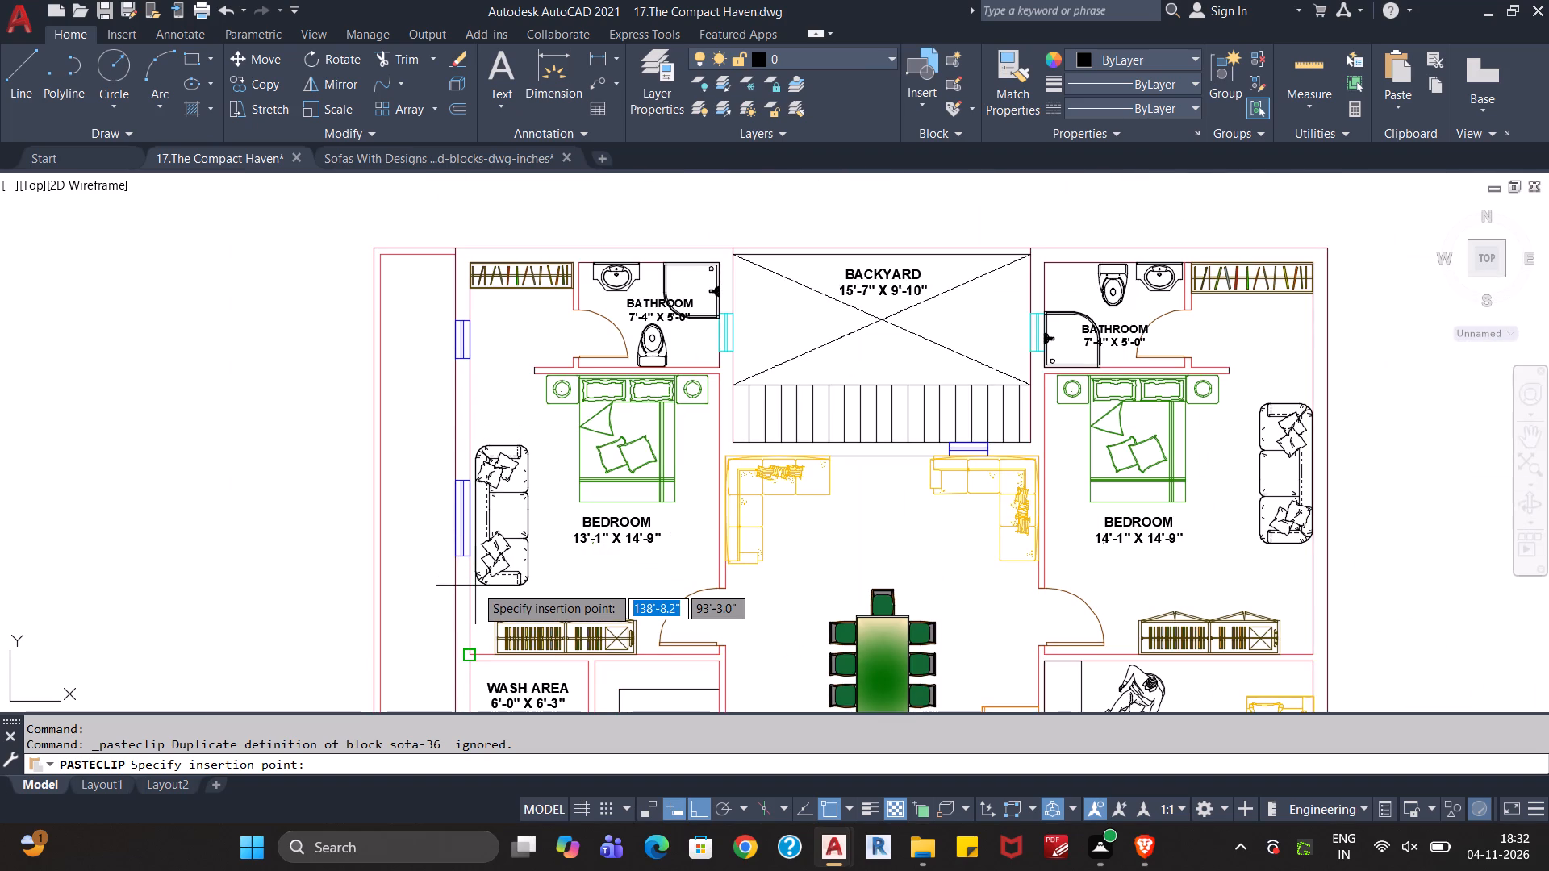
{"action": "scroll", "coordinate": [474, 586], "scroll_direction": "up", "scroll_amount": 2}
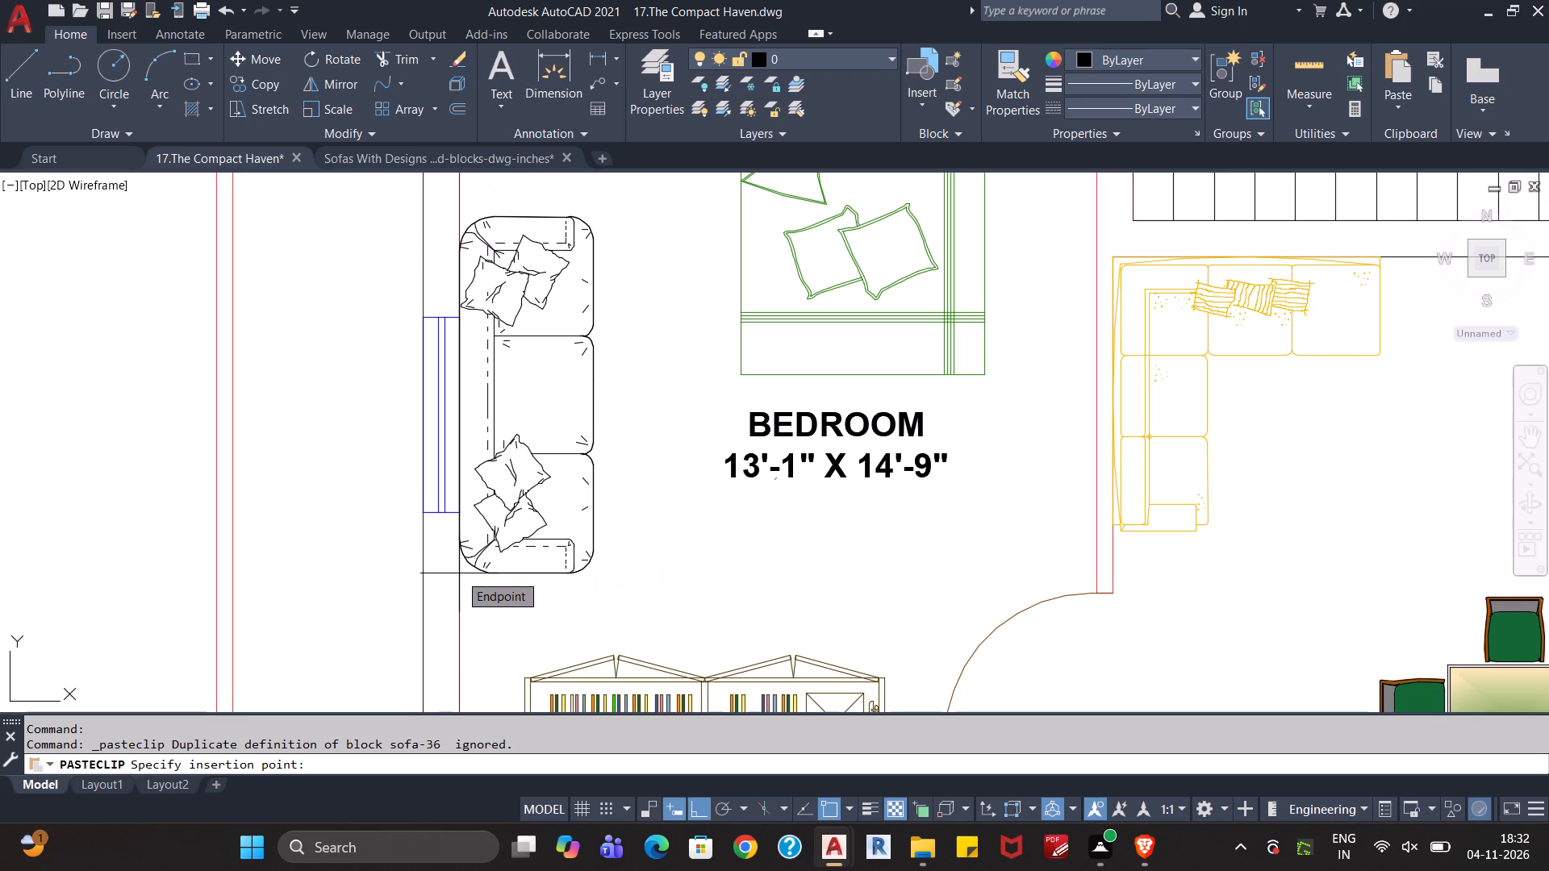
{"action": "scroll", "coordinate": [459, 574], "scroll_direction": "up", "scroll_amount": 3}
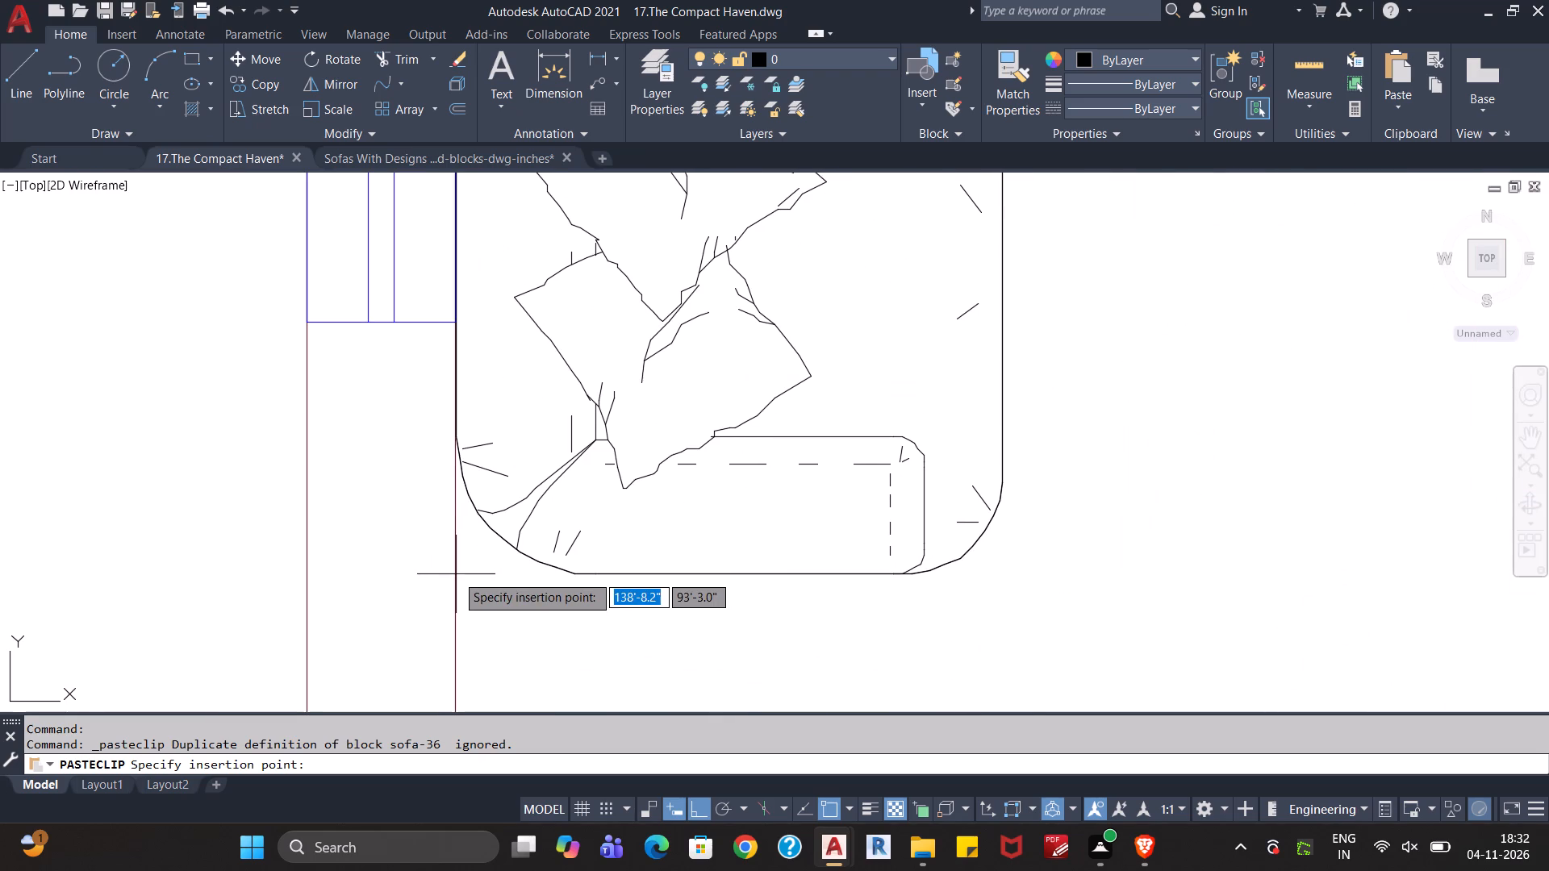
{"action": "left_click", "coordinate": [456, 574]}
{"action": "scroll", "coordinate": [474, 569], "scroll_direction": "down", "scroll_amount": 4}
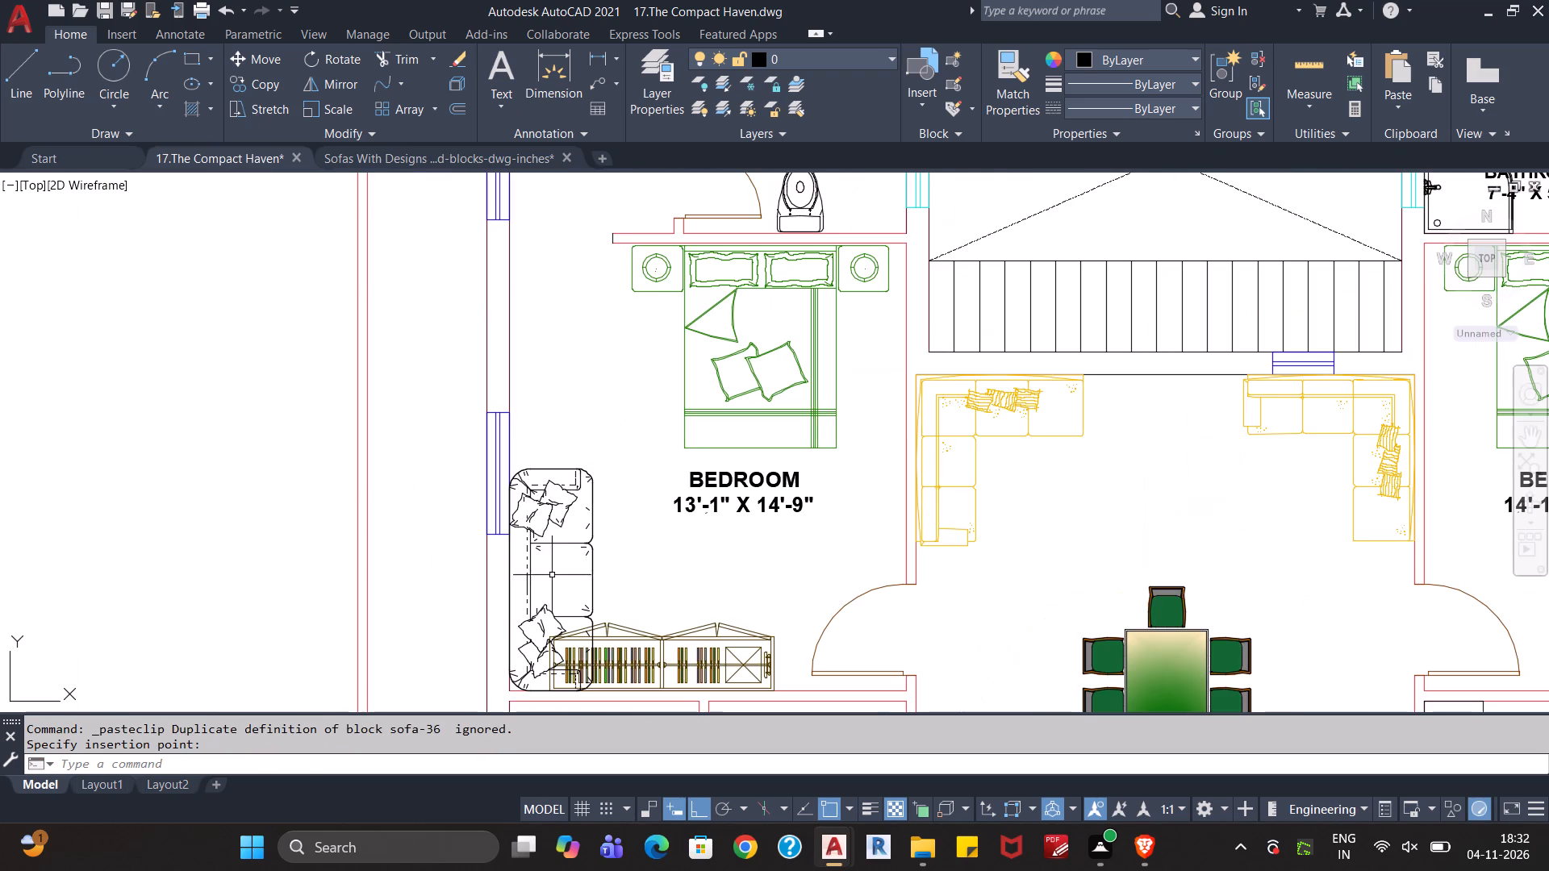
{"action": "key", "text": "Escape"}
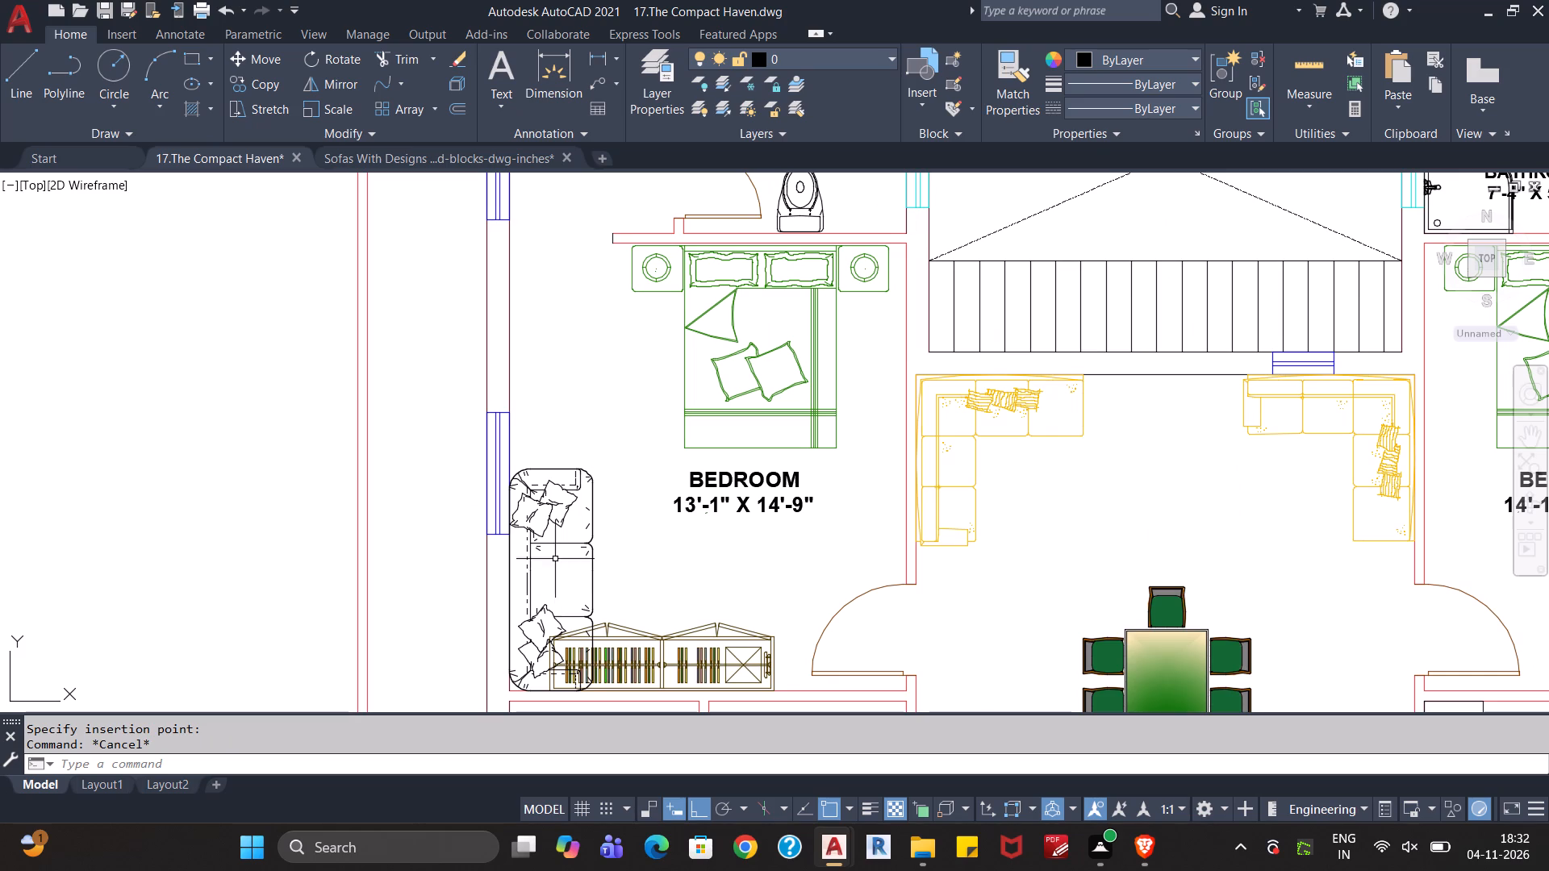
Move the sofa about 3'-11" along the window wall, away from the bookcase unit and in front of the window.
{"action": "left_click", "coordinate": [556, 543]}
{"action": "key", "text": "m"}
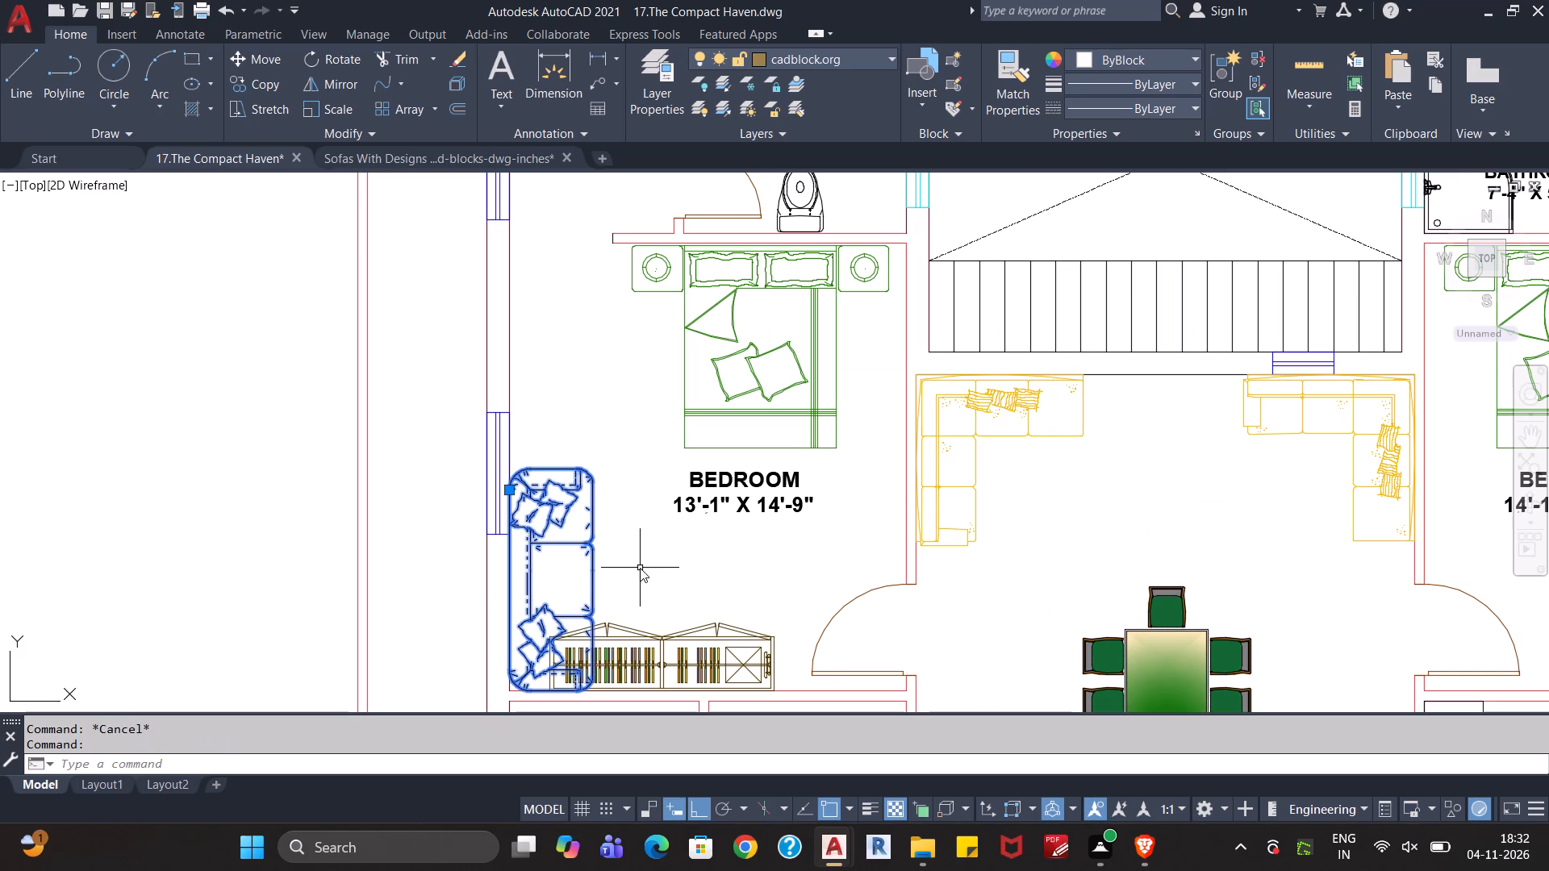
{"action": "key", "text": "Return"}
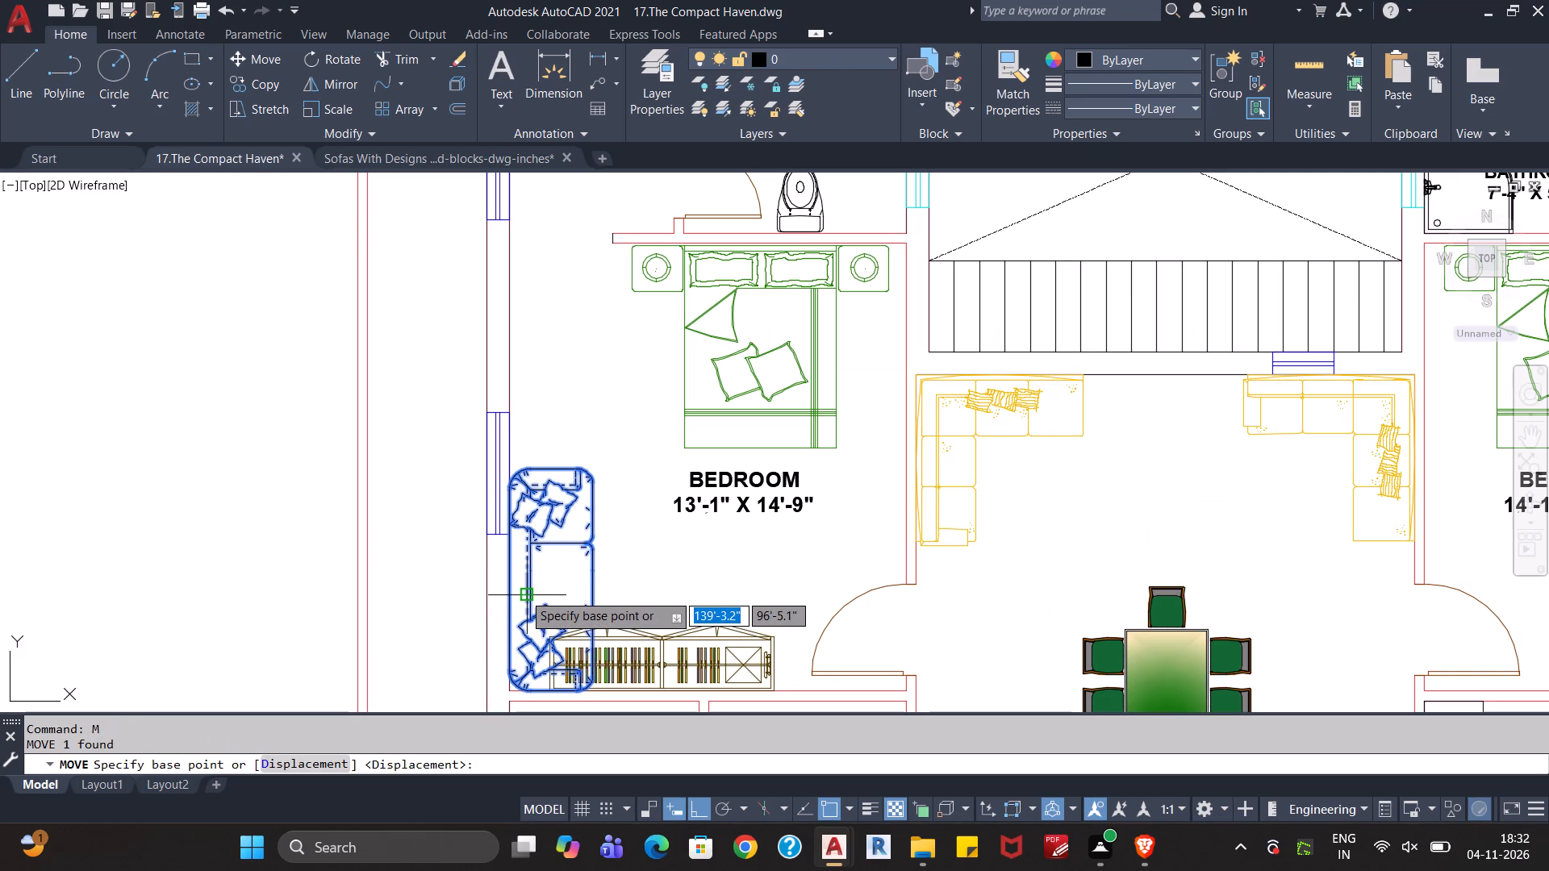
{"action": "left_click", "coordinate": [523, 593]}
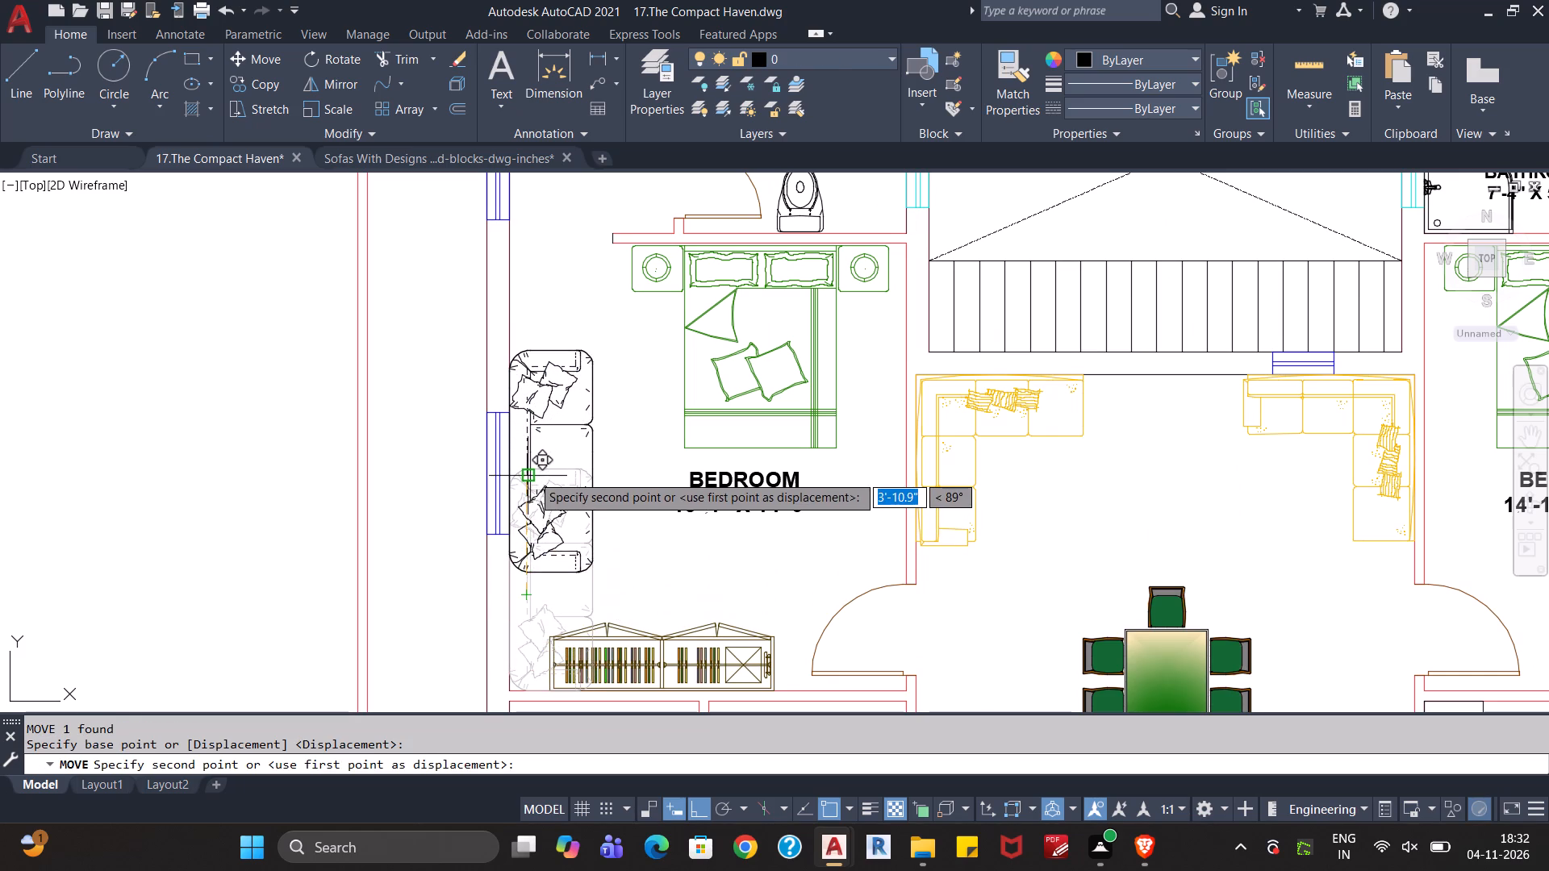
{"action": "left_click", "coordinate": [532, 474]}
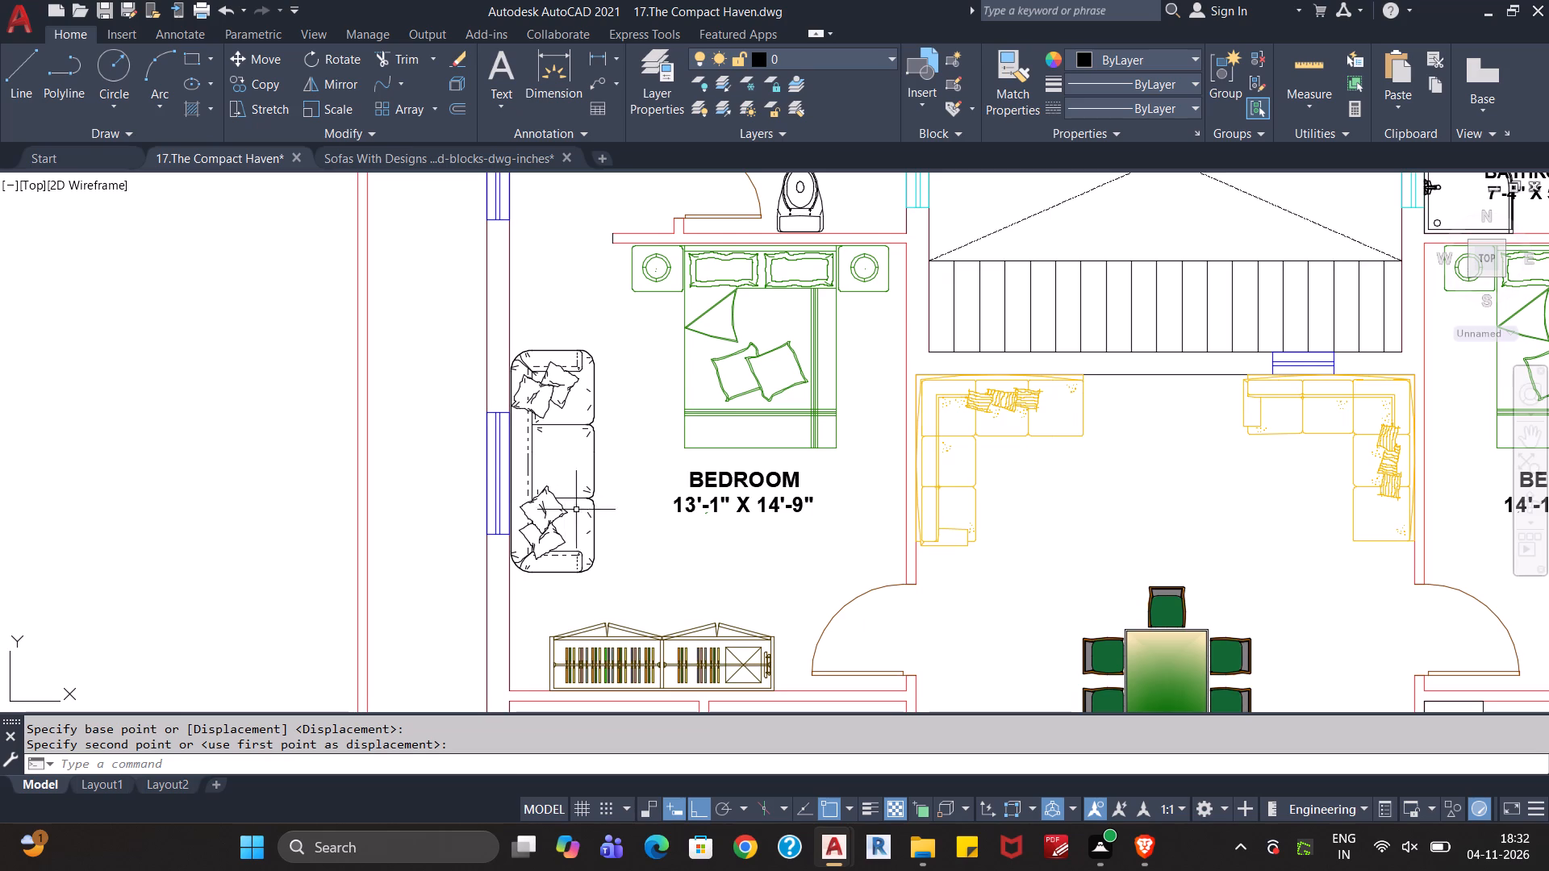
Nudge the sofa in the 13'-1" X 14'-9" bedroom slightly further along the window wall, away from the bookcase unit.
{"action": "scroll", "coordinate": [610, 532], "scroll_direction": "down", "scroll_amount": 1}
{"action": "middle_click_drag", "start_coordinate": [637, 543], "coordinate": [604, 539]}
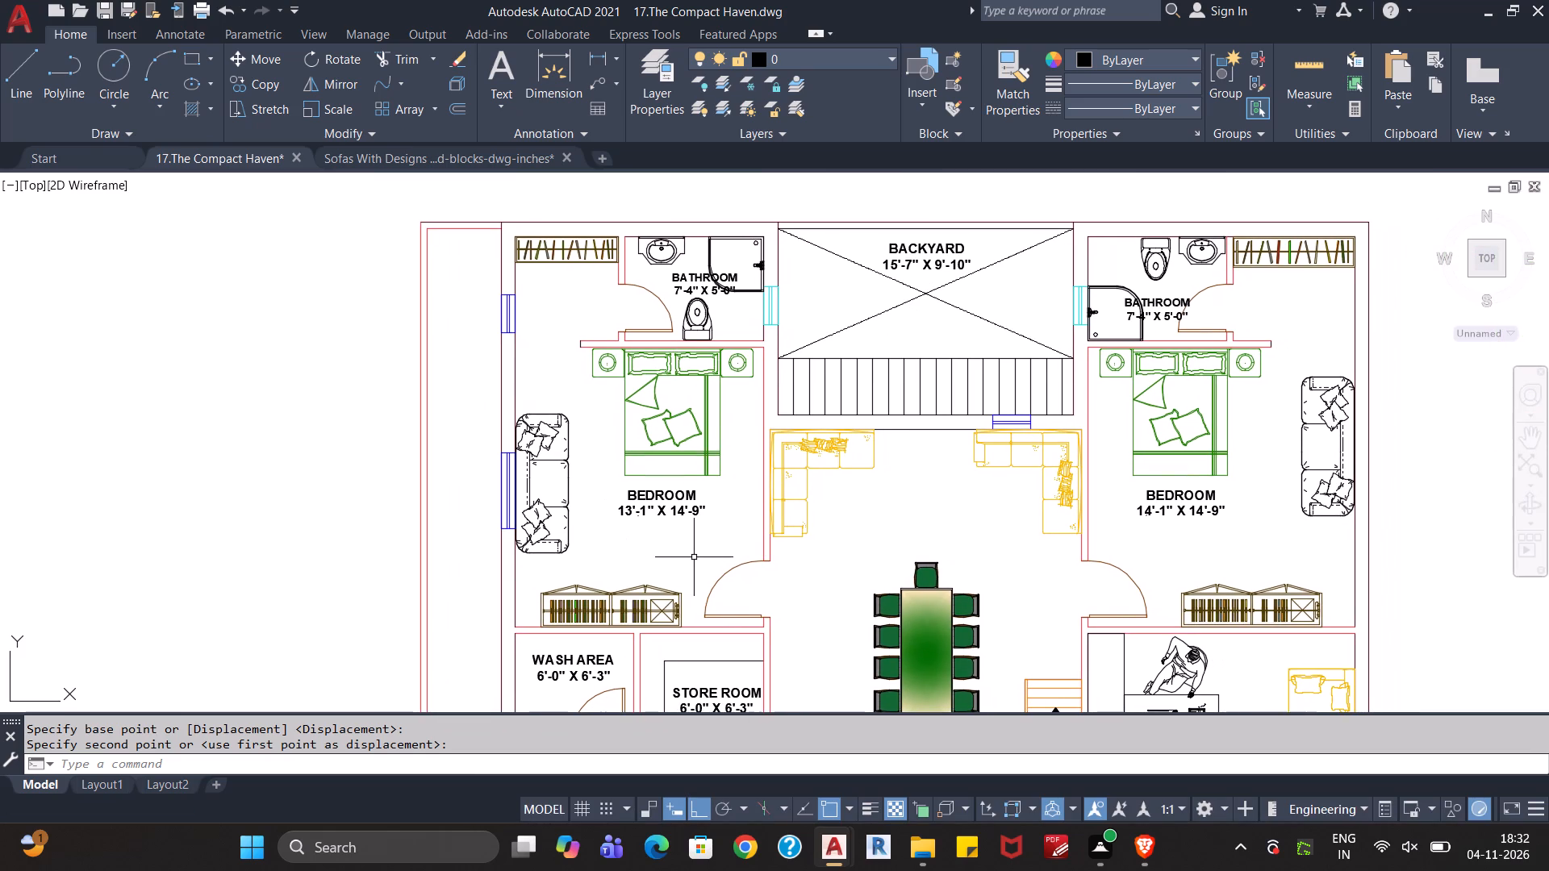
{"action": "left_click", "coordinate": [562, 531]}
{"action": "key", "text": "m"}
{"action": "key", "text": "Return"}
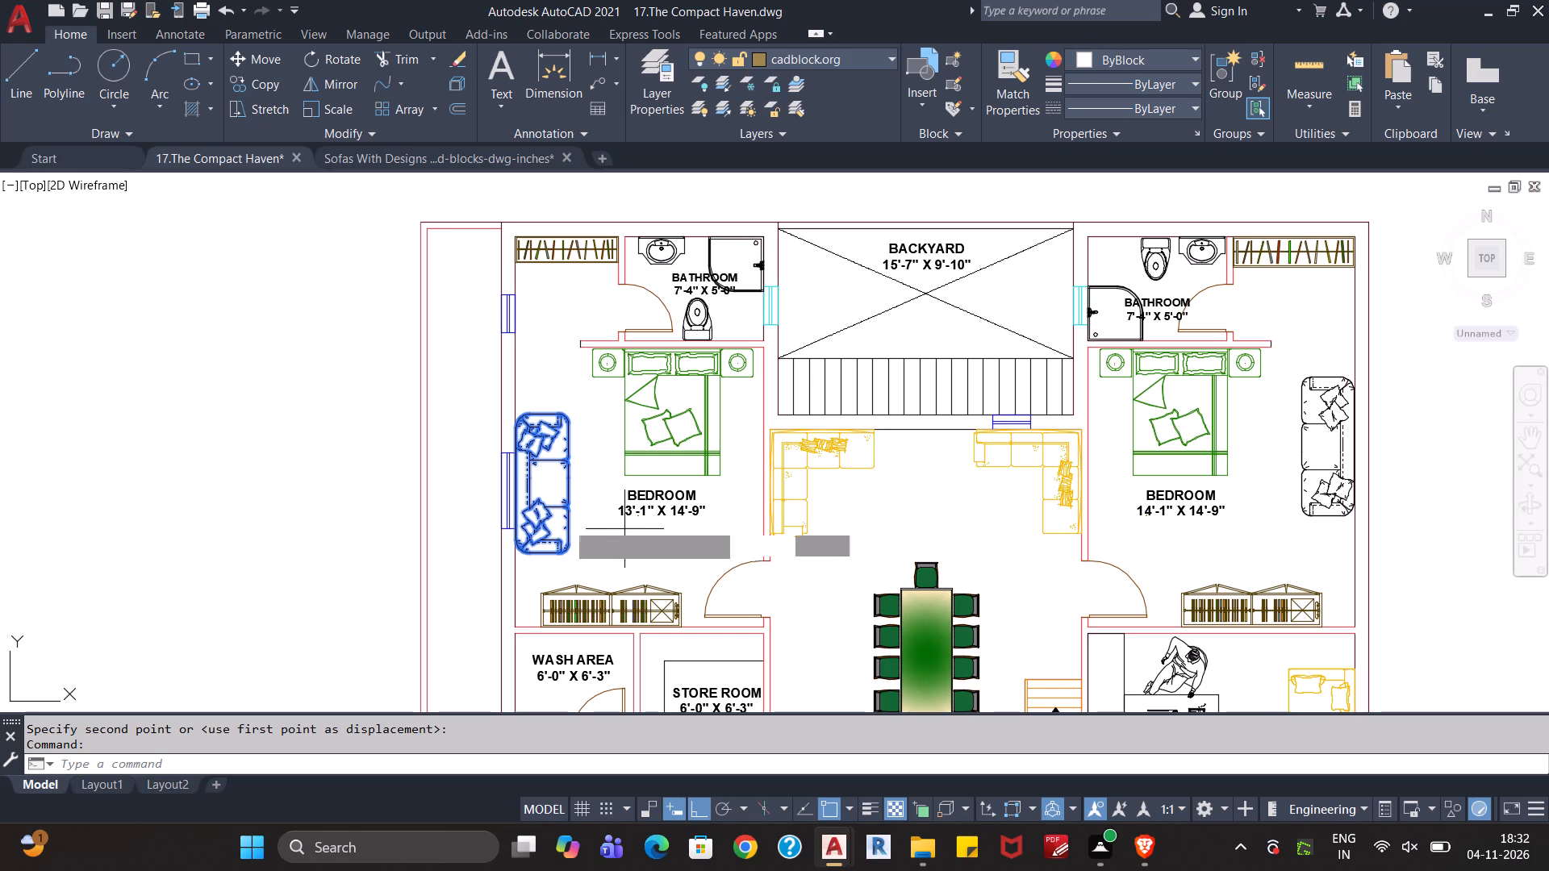
{"action": "left_click", "coordinate": [532, 502]}
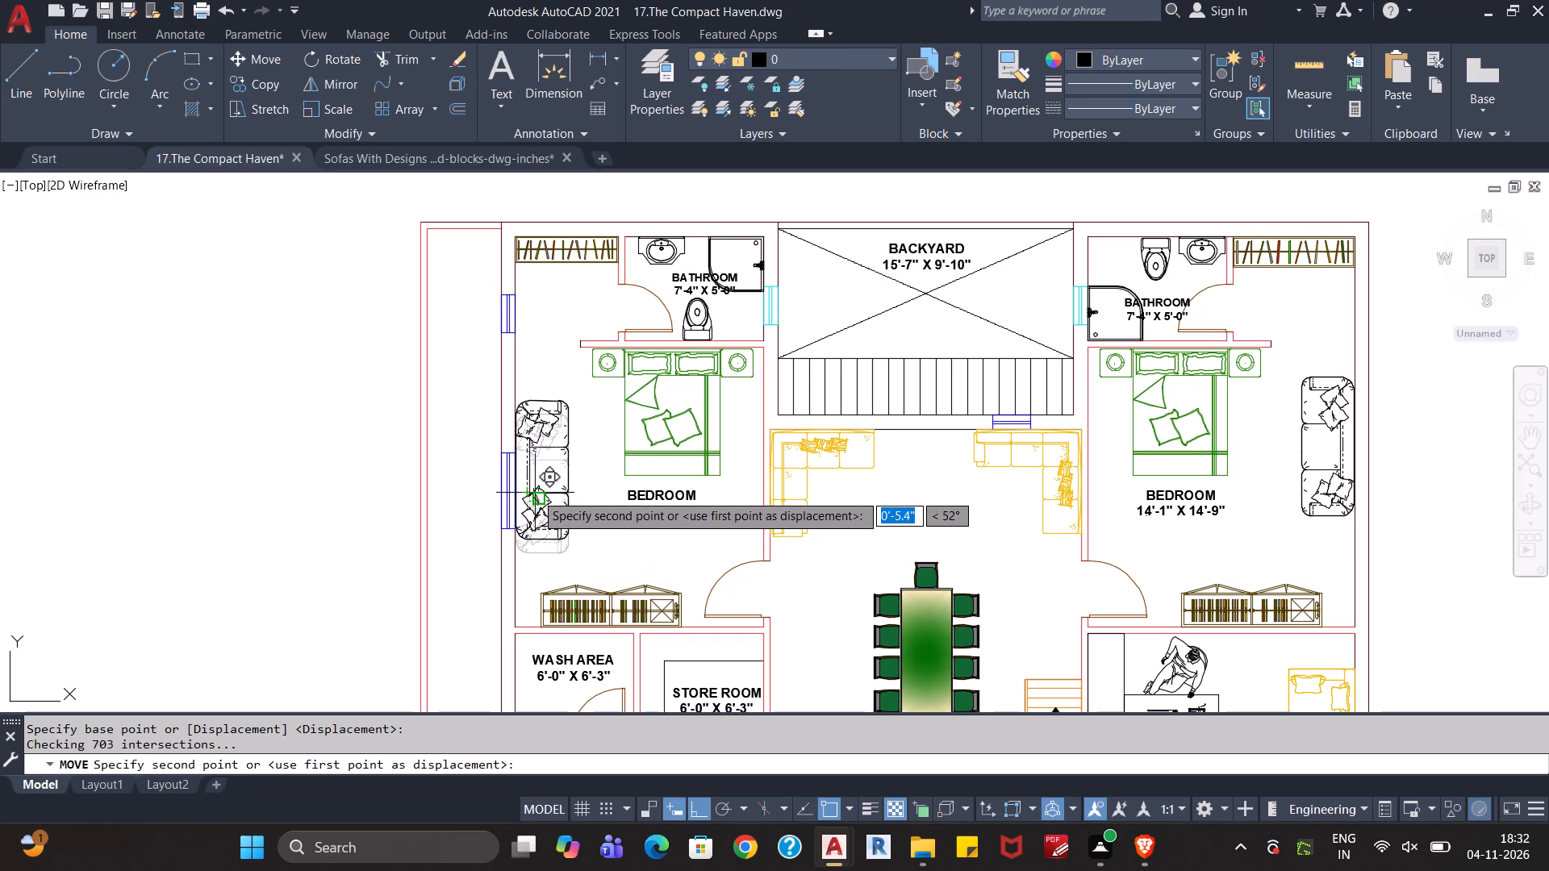
{"action": "left_click", "coordinate": [535, 493]}
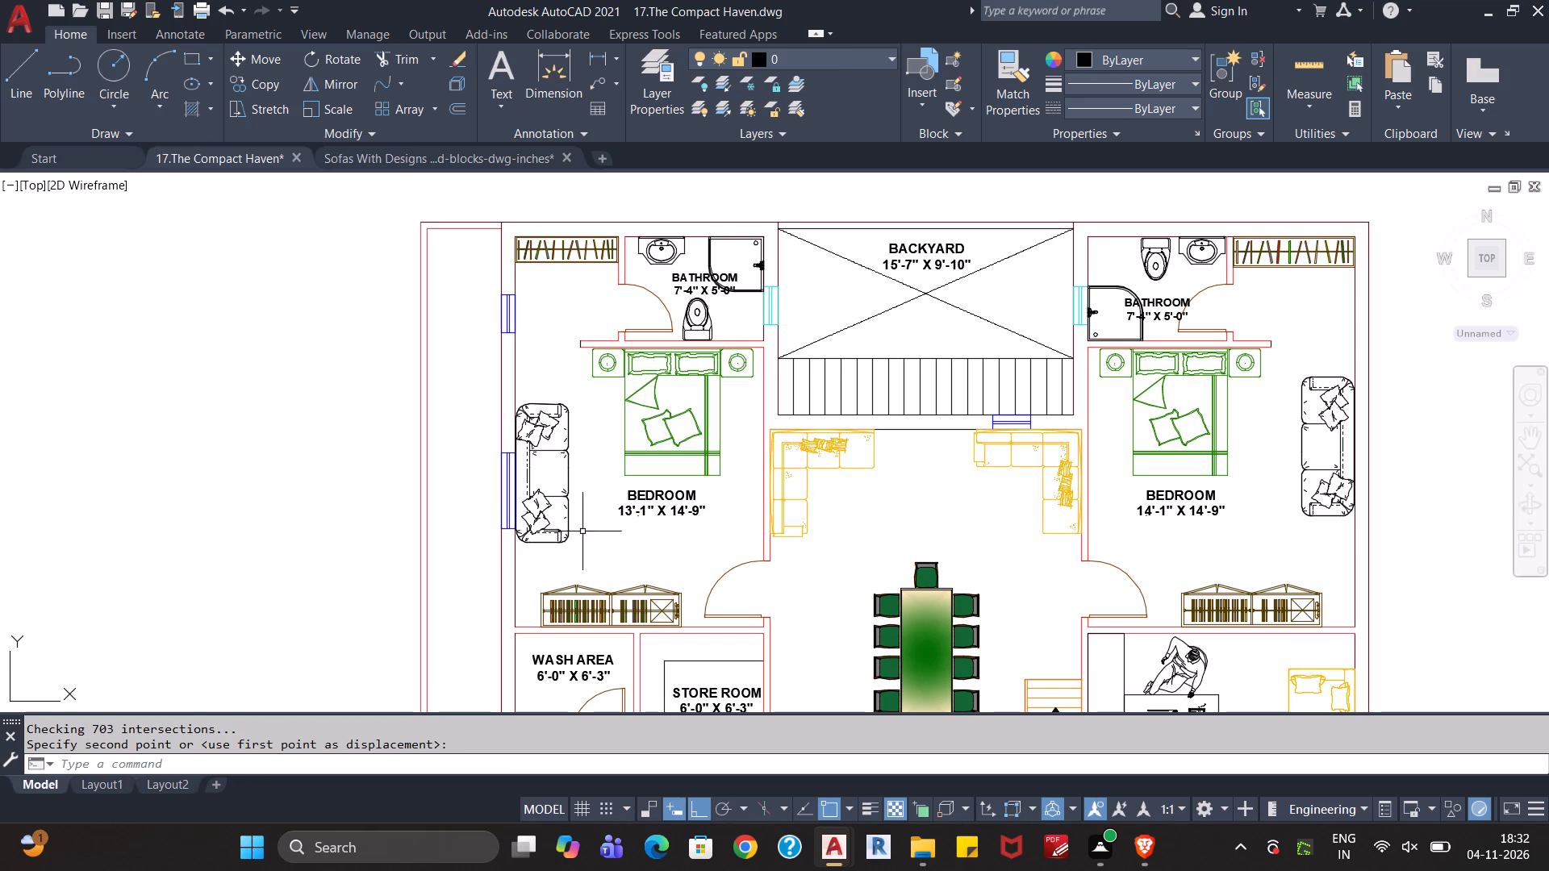
{"action": "key", "text": "Escape"}
{"action": "scroll", "coordinate": [553, 554], "scroll_direction": "up", "scroll_amount": 1}
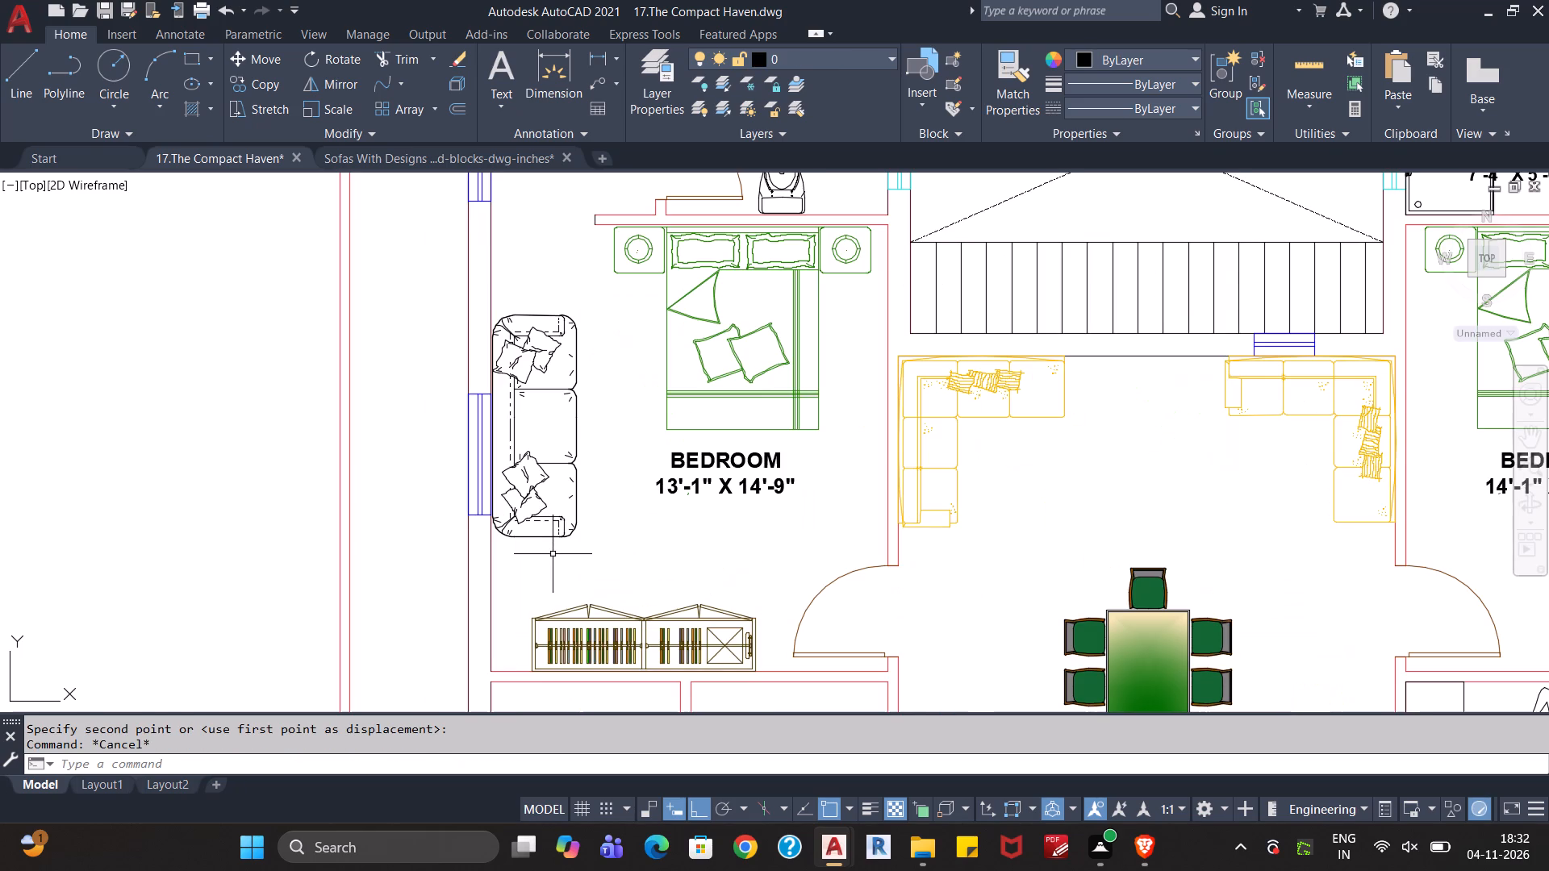
{"action": "scroll", "coordinate": [520, 510], "scroll_direction": "up", "scroll_amount": 2}
{"action": "scroll", "coordinate": [520, 509], "scroll_direction": "down", "scroll_amount": 3}
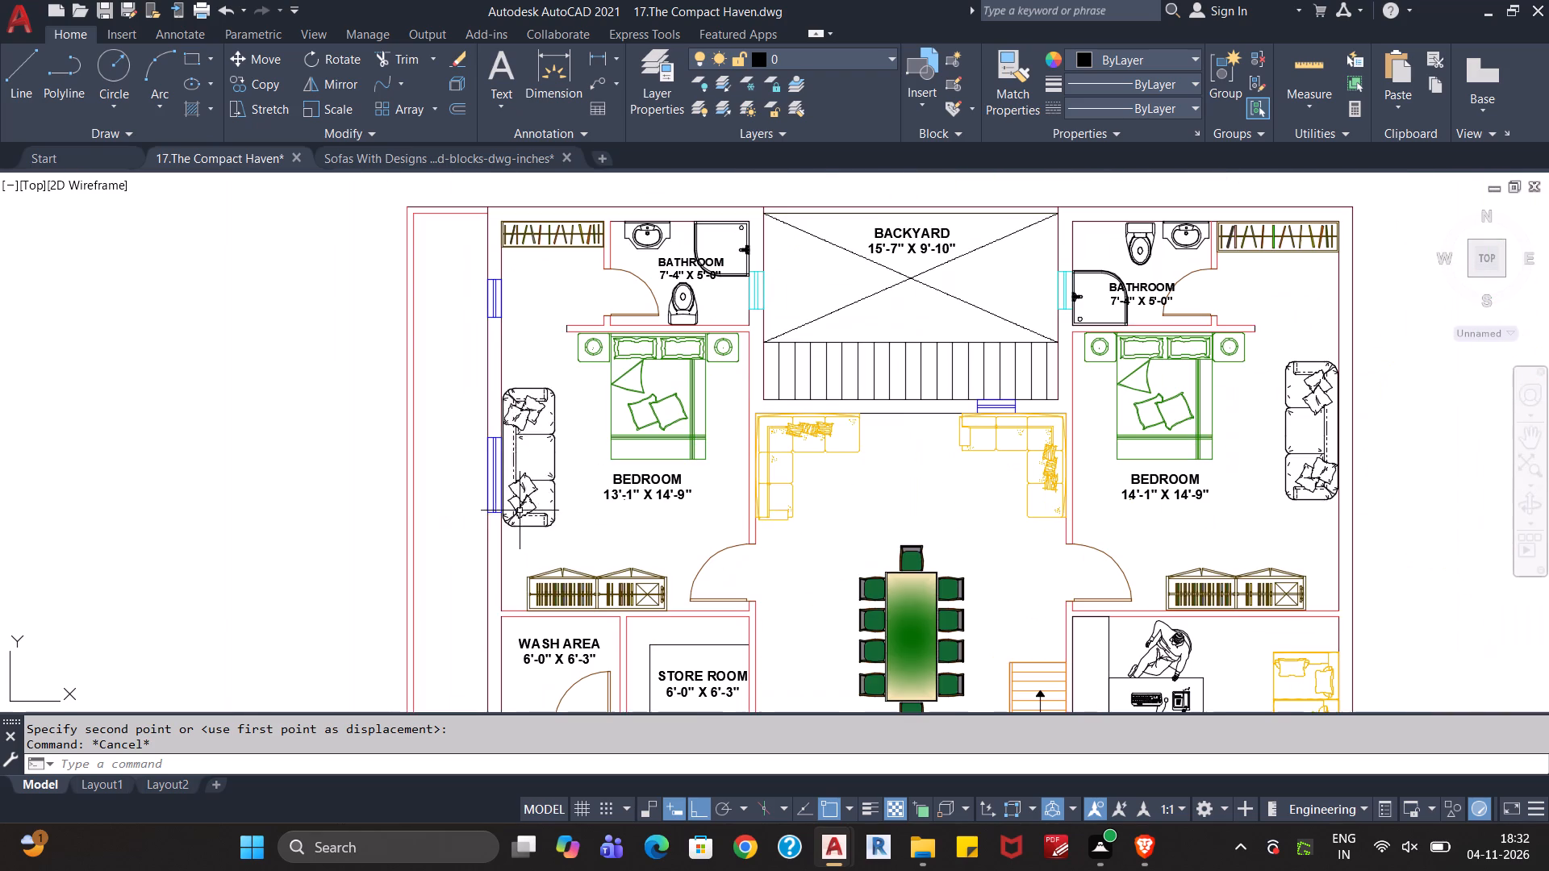
Assign the pillow sofas in both upper bedrooms to the Sofa layer and clear the selection.
{"action": "key", "text": "Escape"}
{"action": "left_click", "coordinate": [1291, 473]}
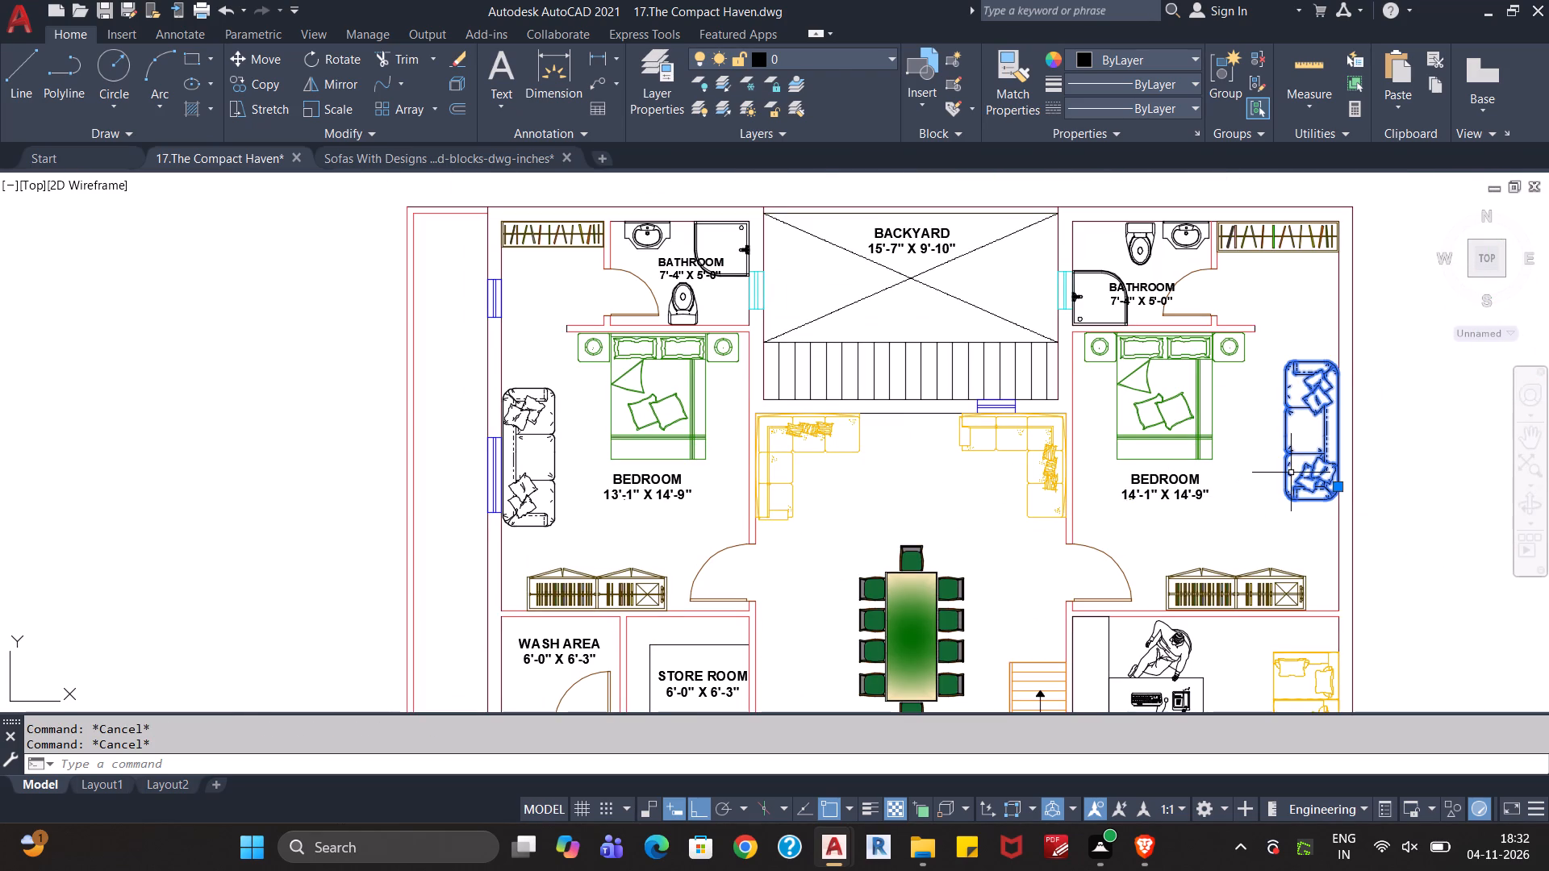
{"action": "left_click", "coordinate": [548, 517]}
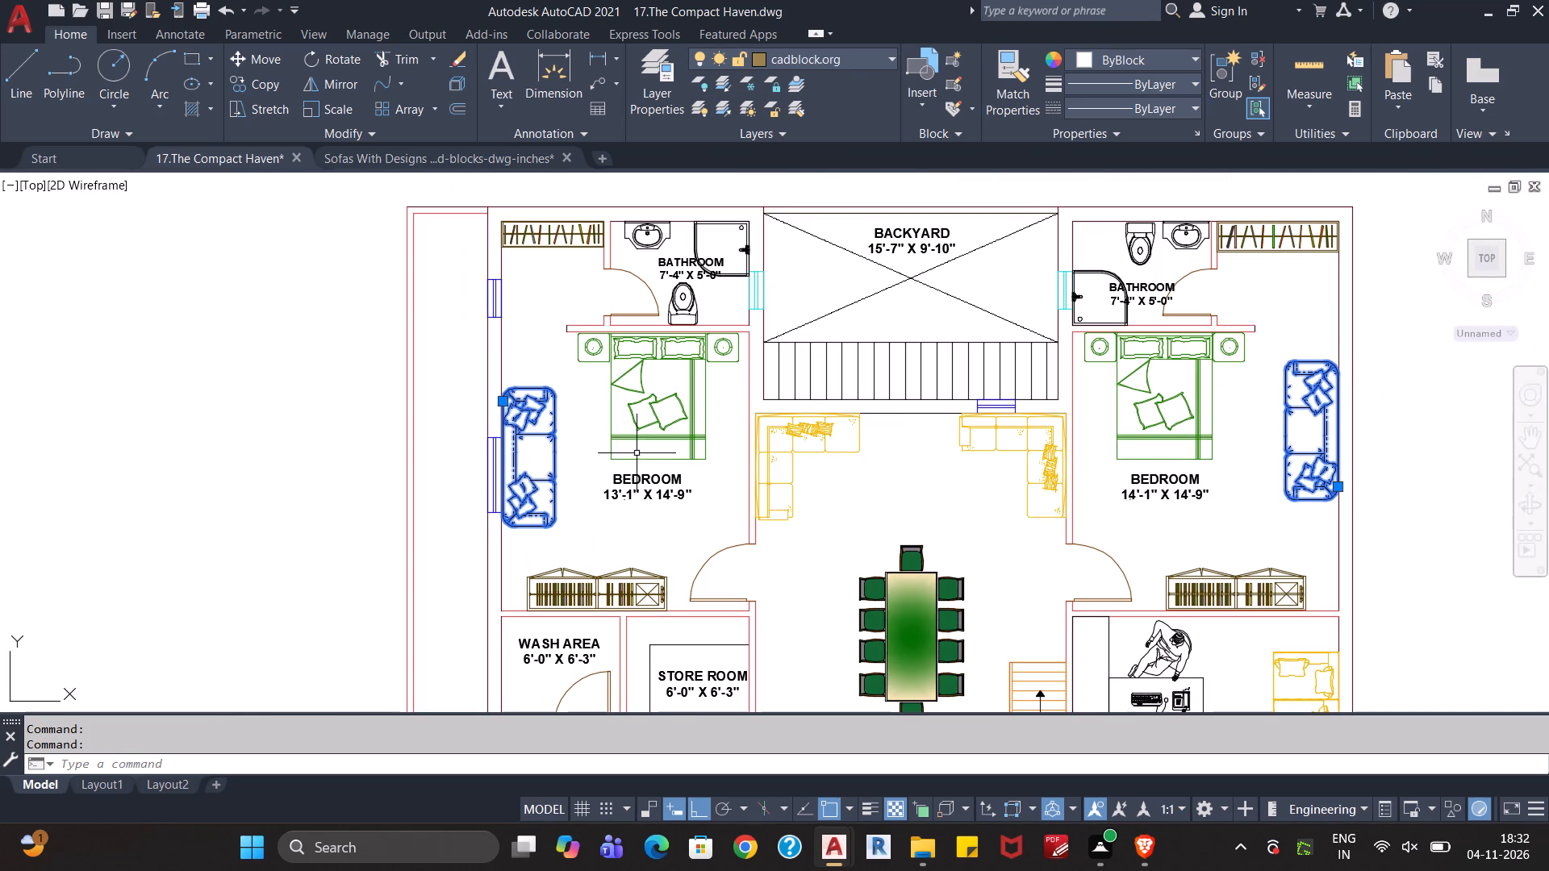
{"action": "left_click", "coordinate": [873, 63]}
{"action": "left_click", "coordinate": [860, 72]}
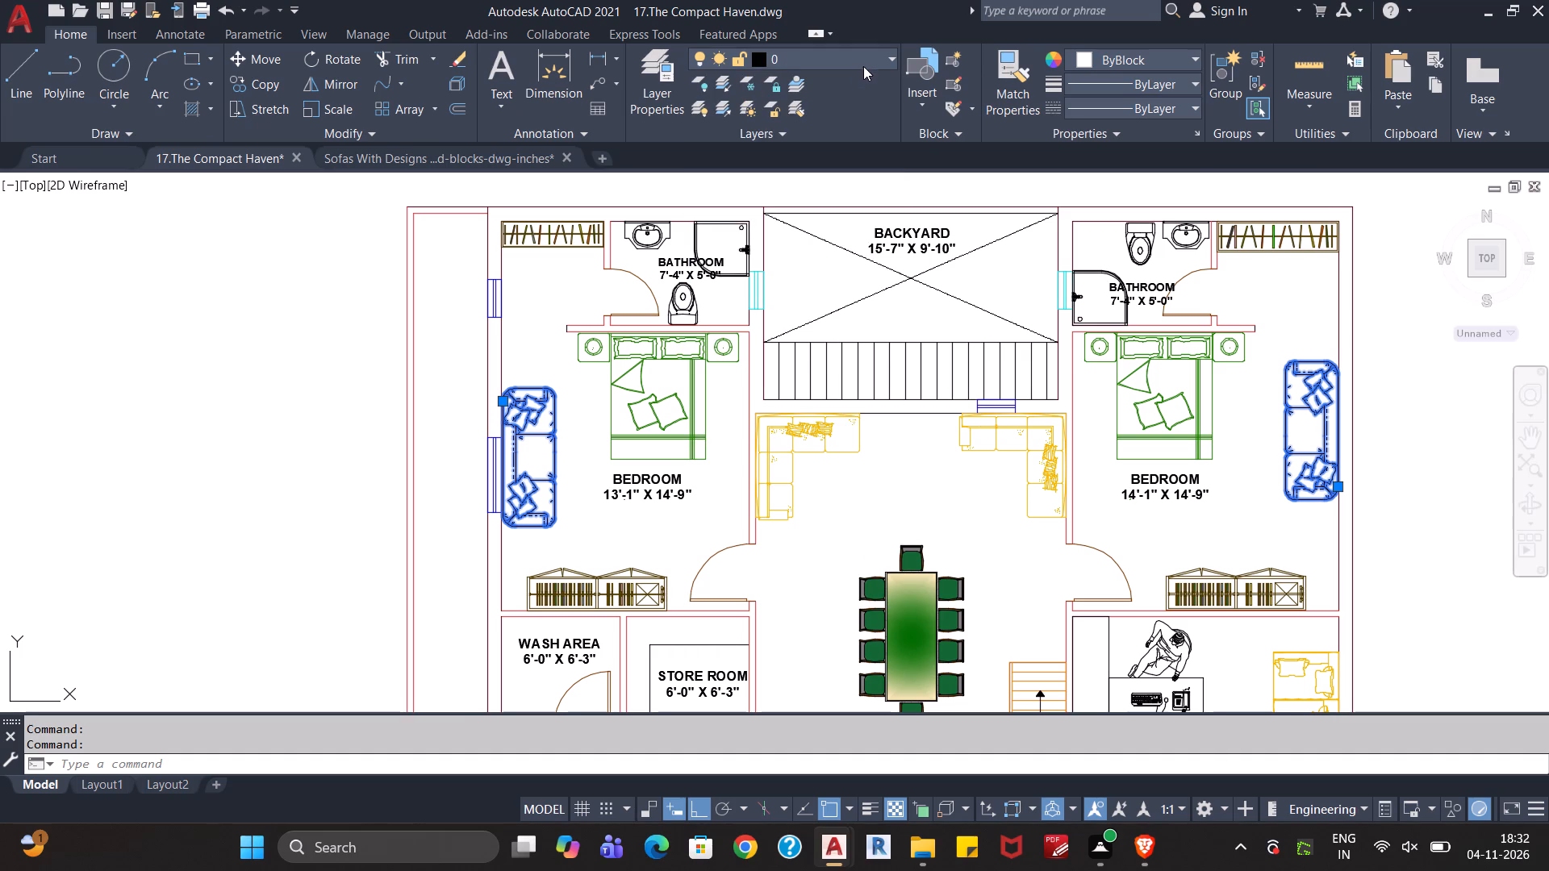
{"action": "left_click", "coordinate": [868, 59]}
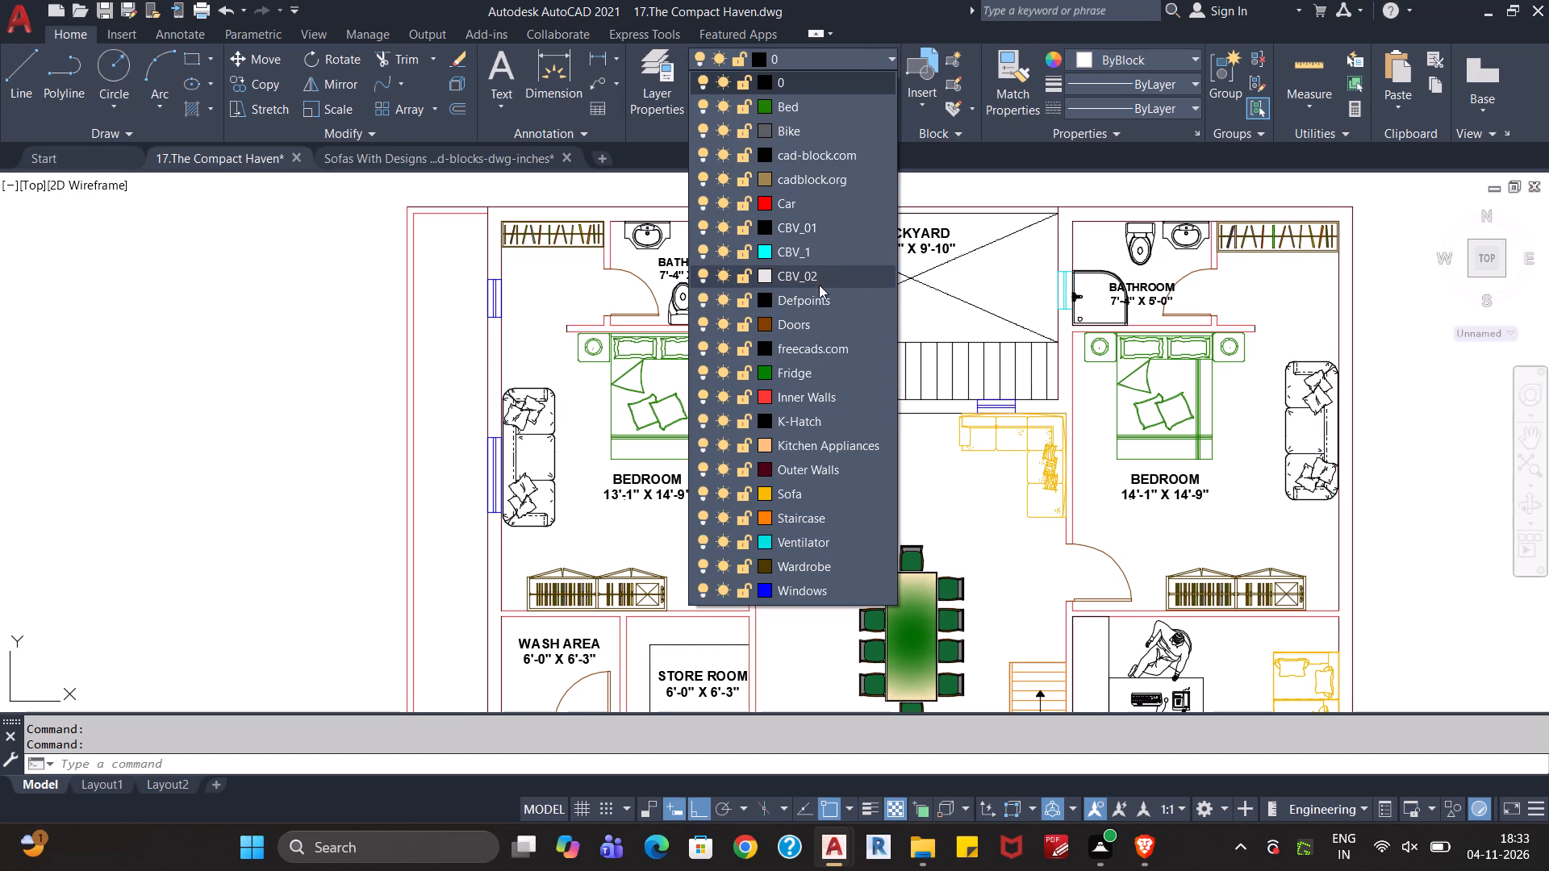
{"action": "left_click", "coordinate": [815, 491]}
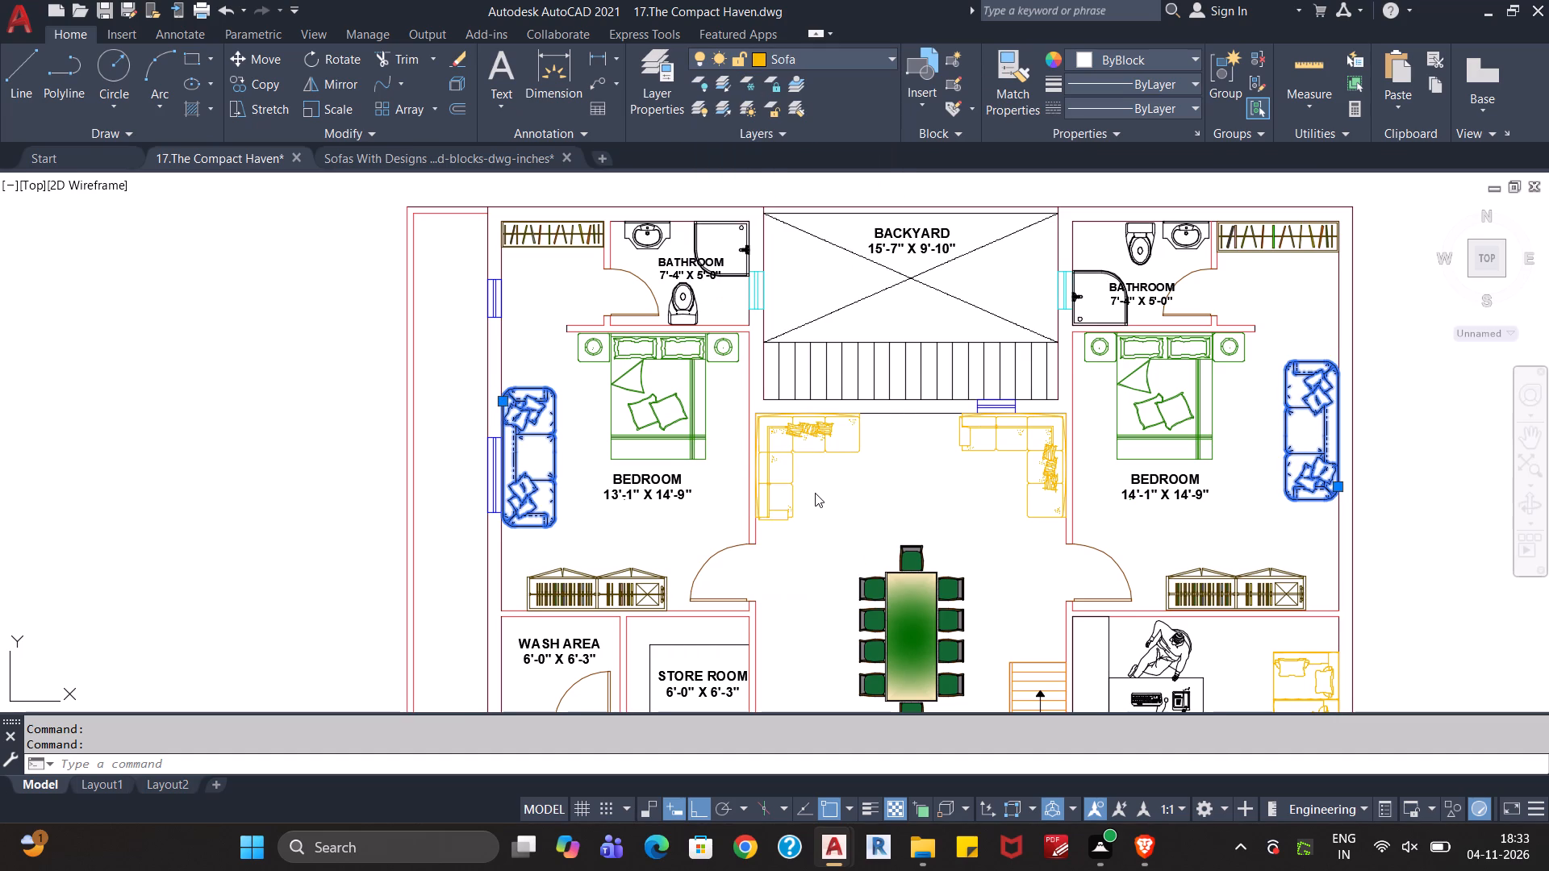
{"action": "key", "text": "Escape"}
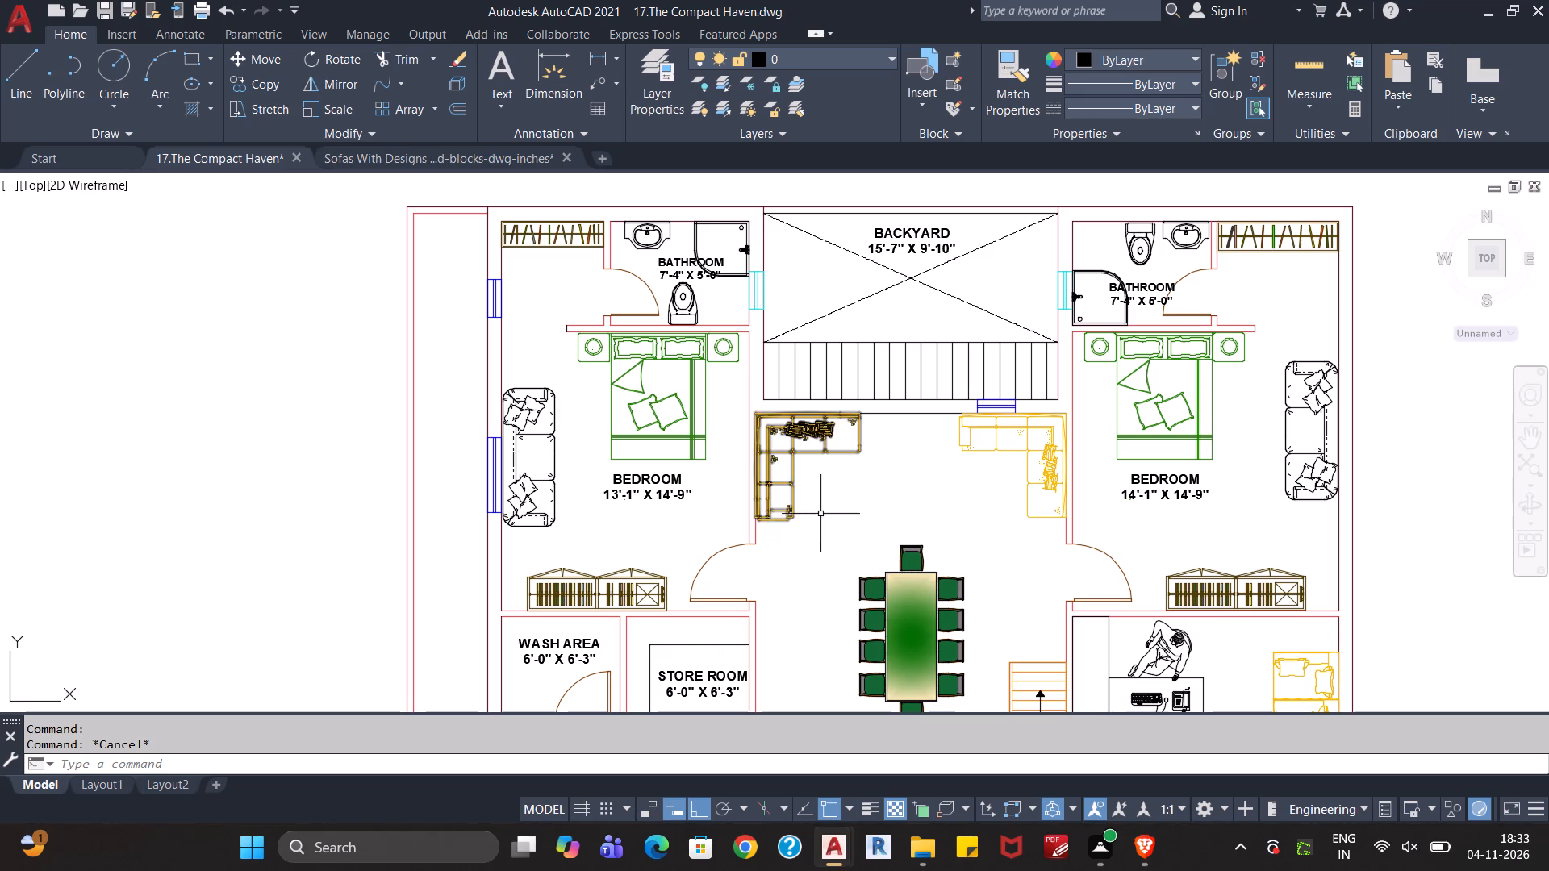
Open the bedroom pillow sofa's block for editing and set all its geometry to layer 0 with ByLayer colour.
{"action": "double_click", "coordinate": [555, 512]}
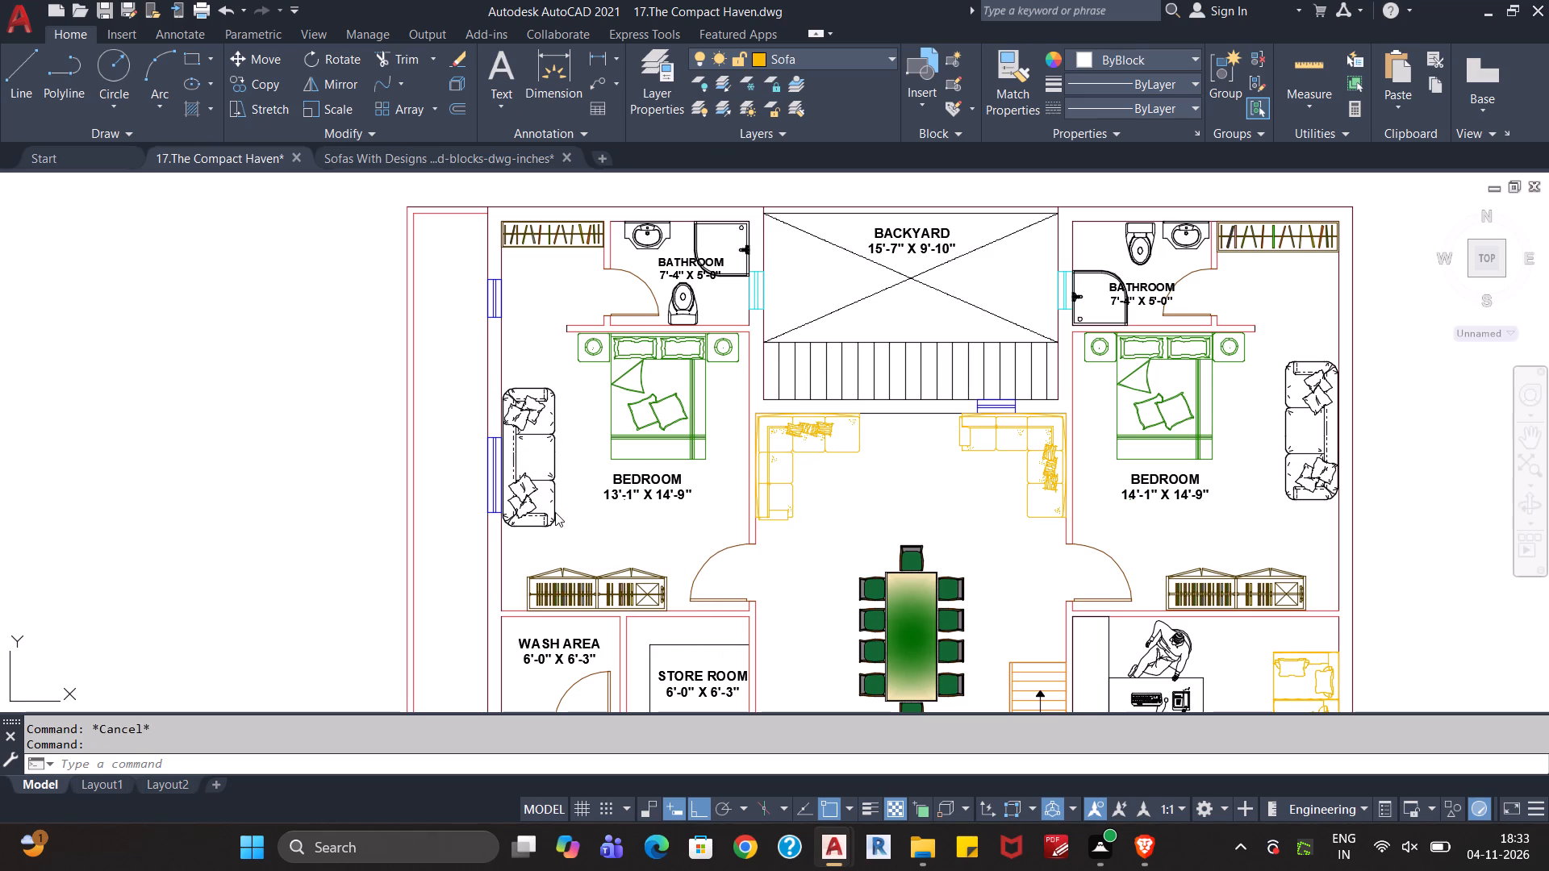
{"action": "left_click", "coordinate": [749, 552]}
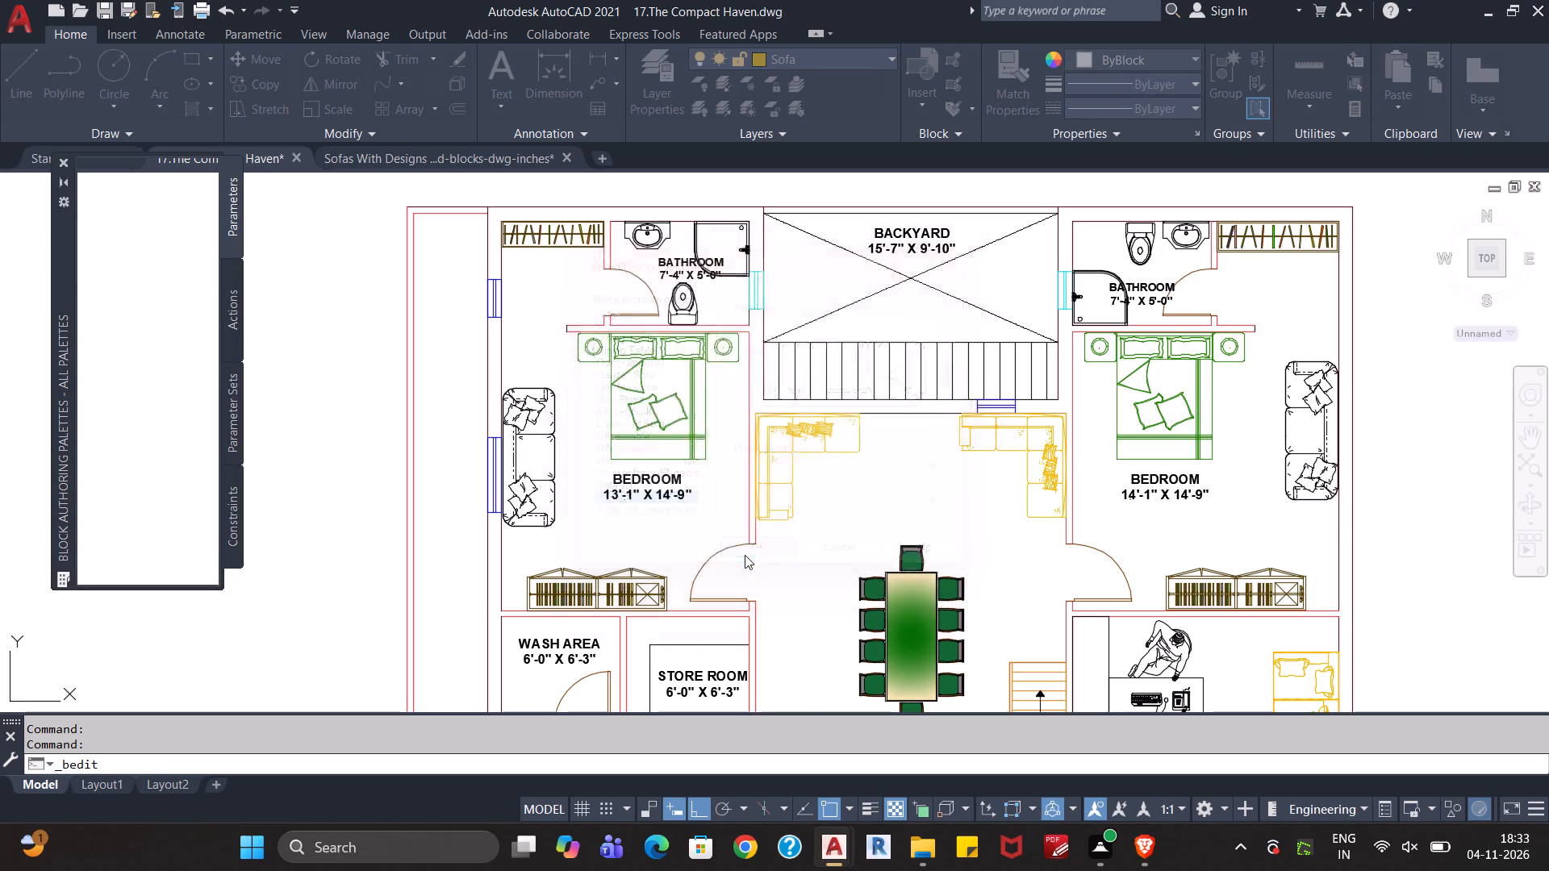
{"action": "key", "text": "ctrl+a"}
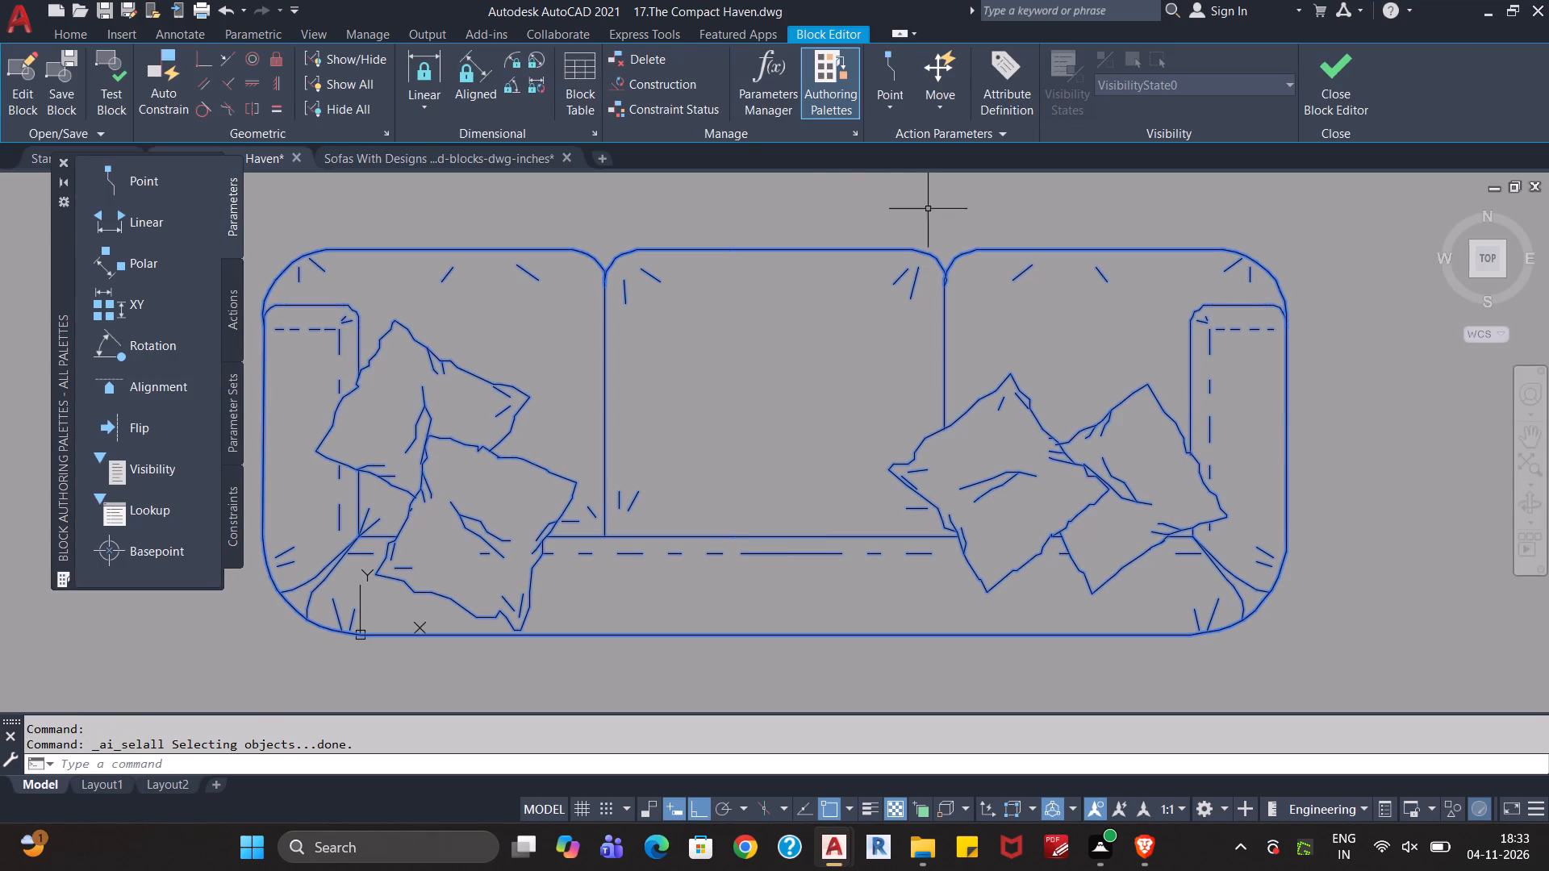
{"action": "left_click", "coordinate": [86, 31]}
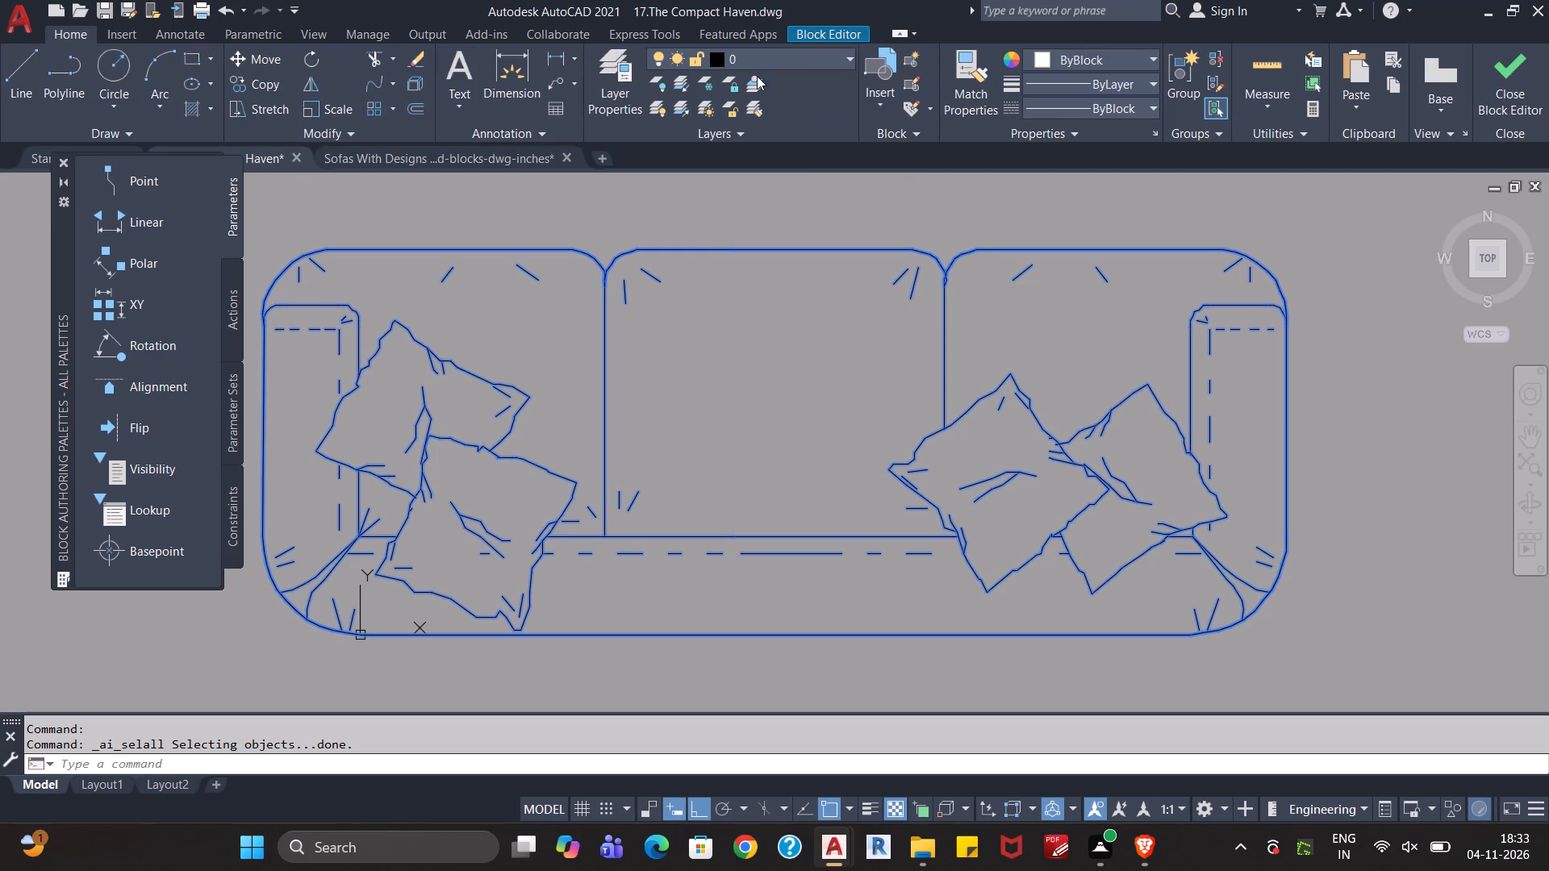
{"action": "left_click", "coordinate": [843, 58]}
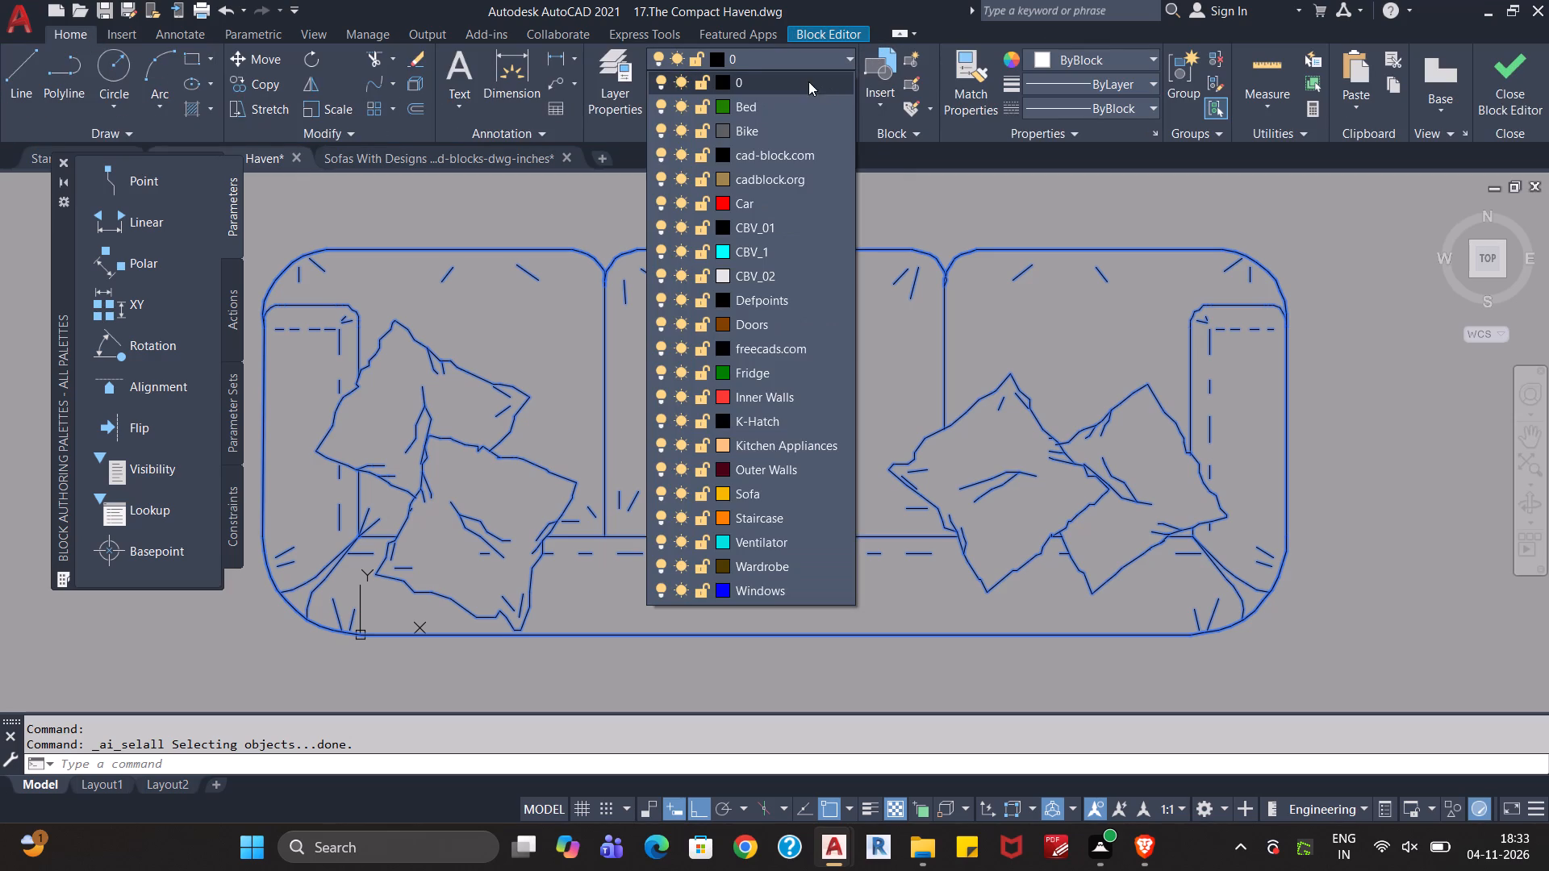
{"action": "left_click", "coordinate": [808, 81]}
{"action": "left_click", "coordinate": [1075, 63]}
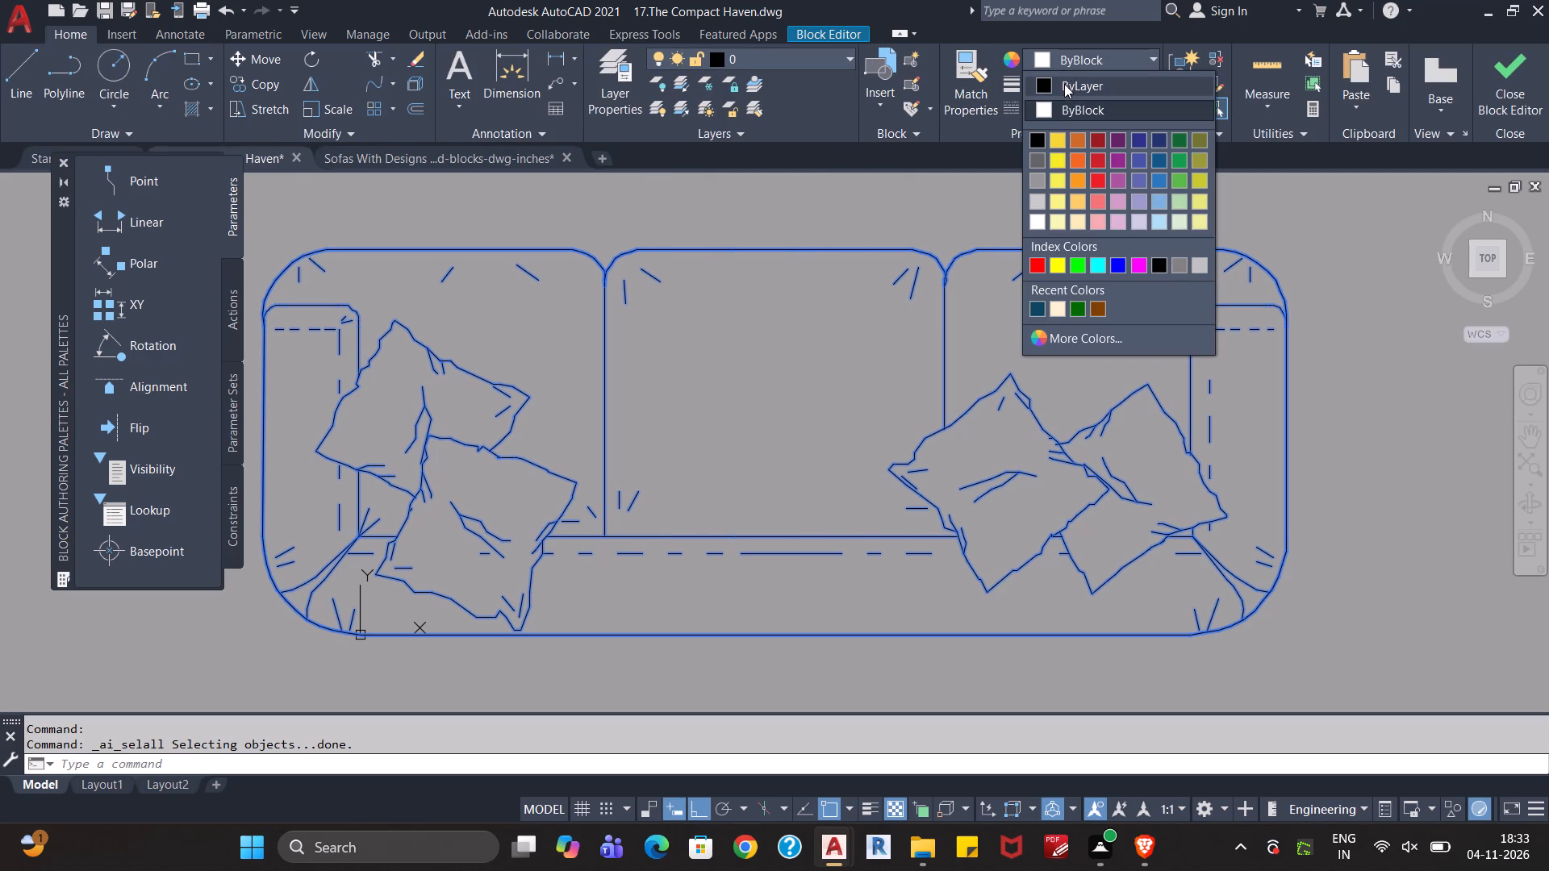
{"action": "left_click", "coordinate": [1064, 84]}
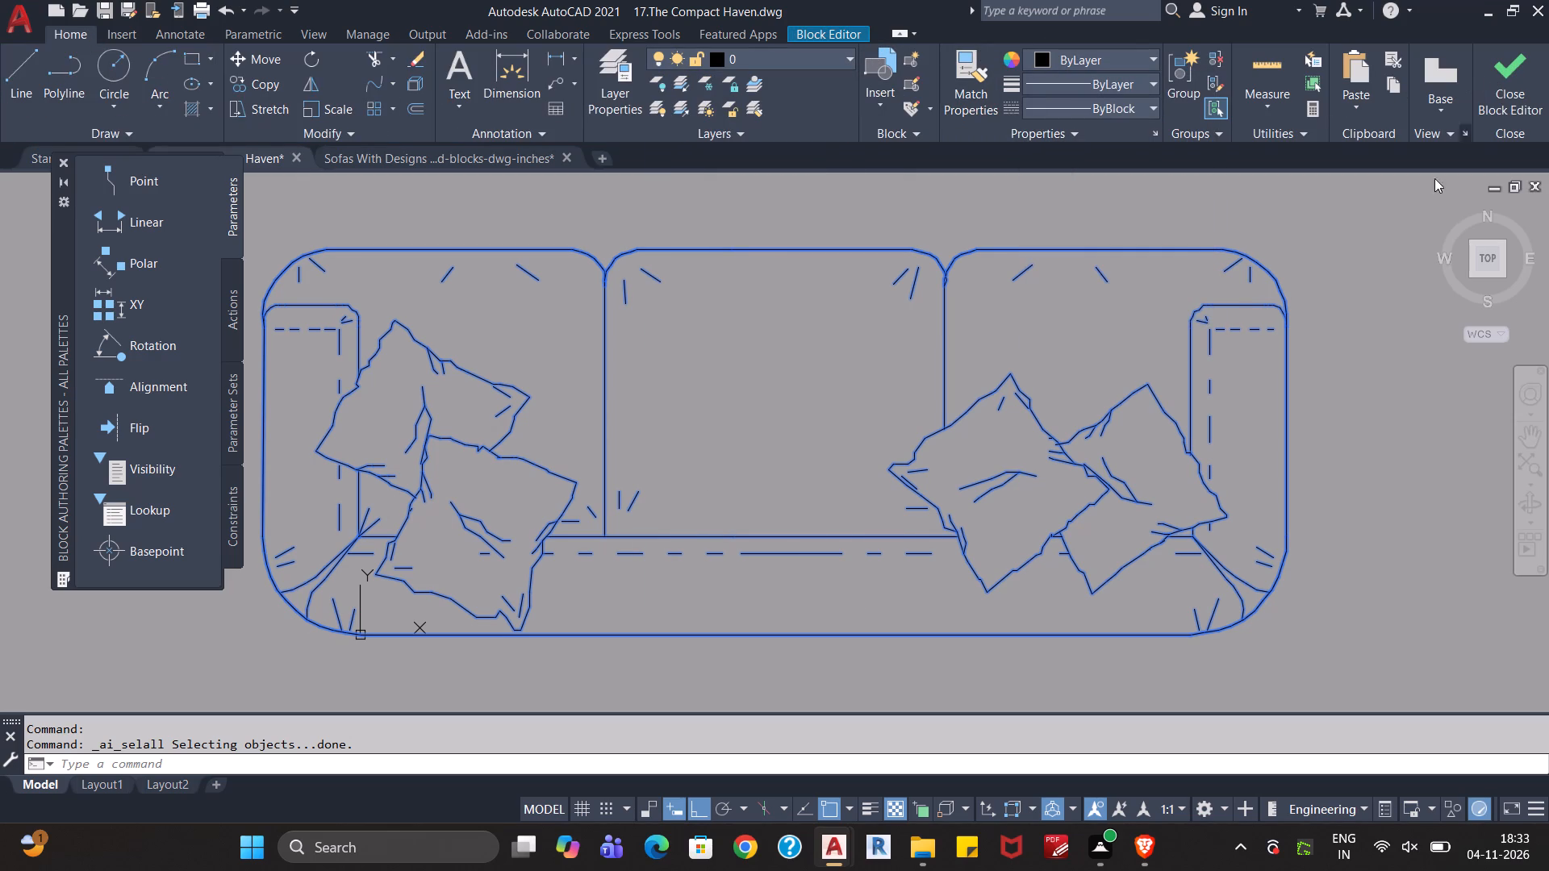
{"action": "key", "text": "Escape"}
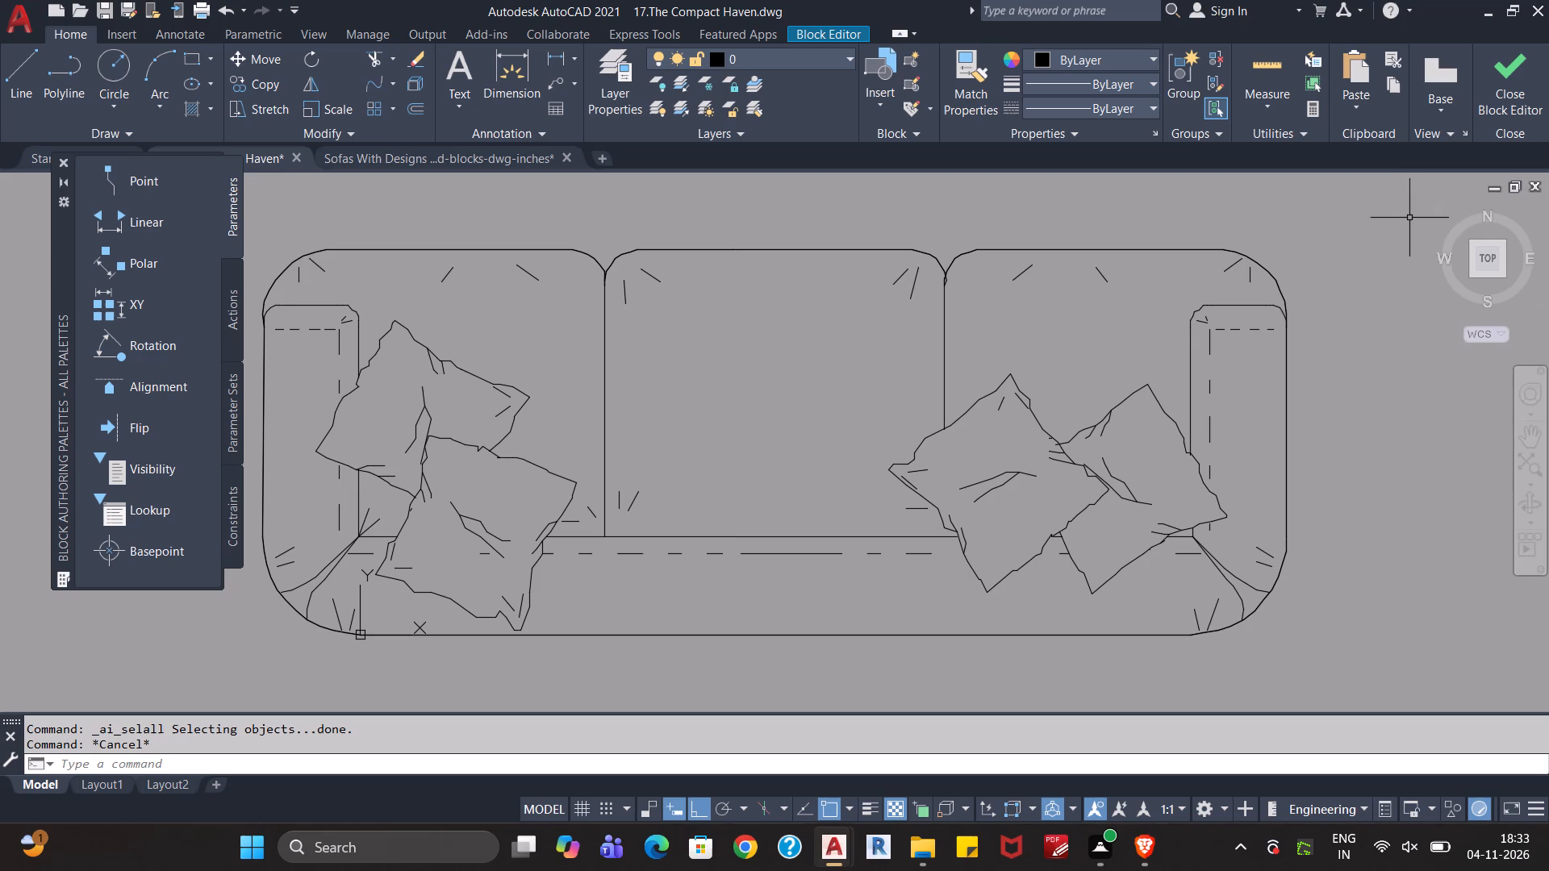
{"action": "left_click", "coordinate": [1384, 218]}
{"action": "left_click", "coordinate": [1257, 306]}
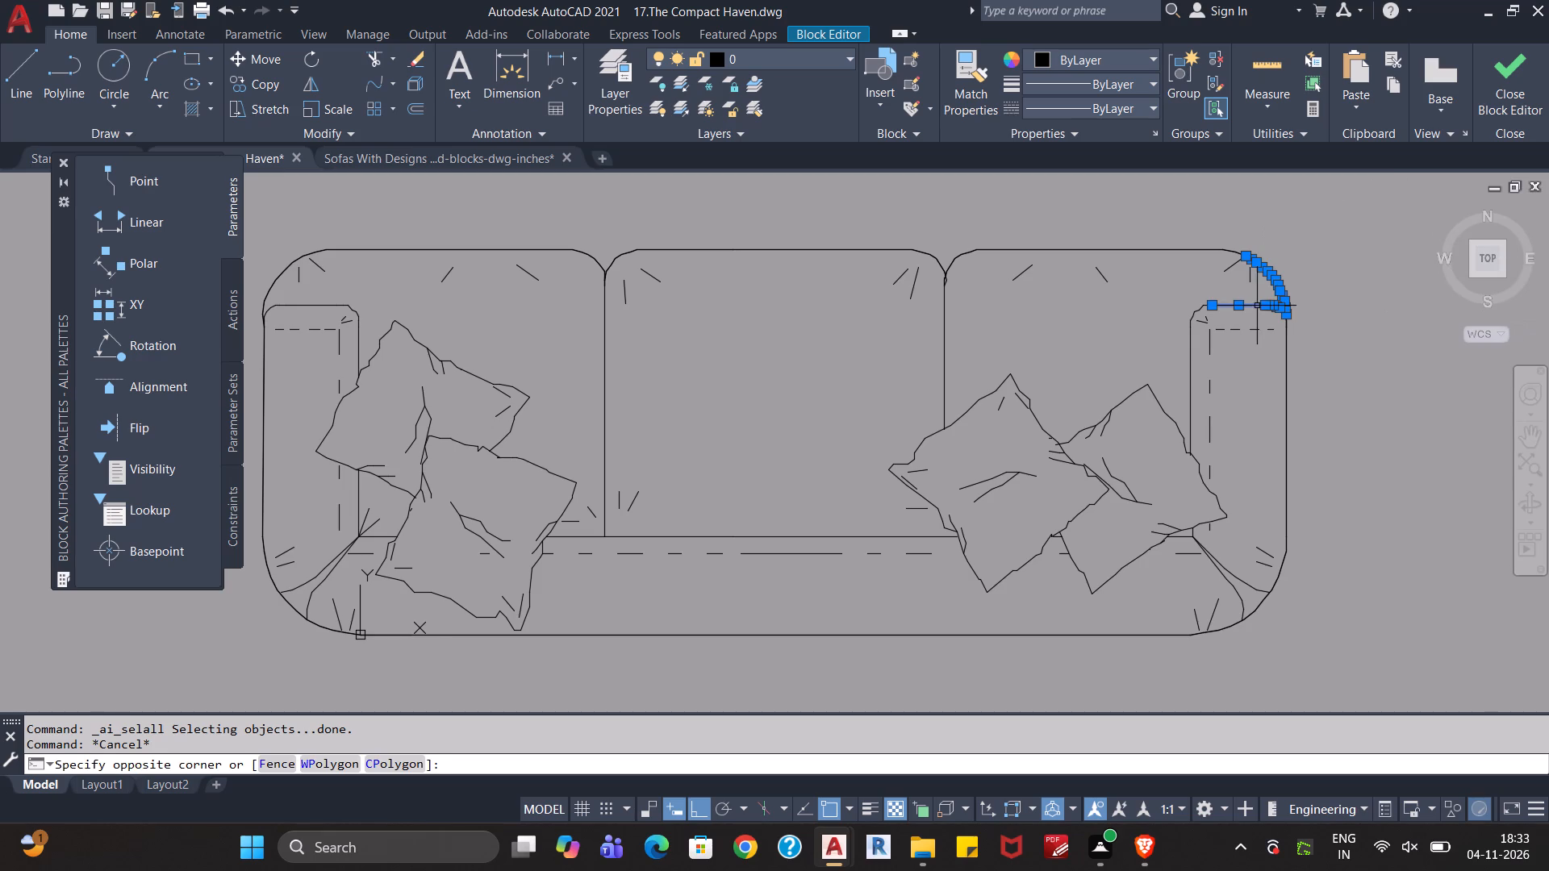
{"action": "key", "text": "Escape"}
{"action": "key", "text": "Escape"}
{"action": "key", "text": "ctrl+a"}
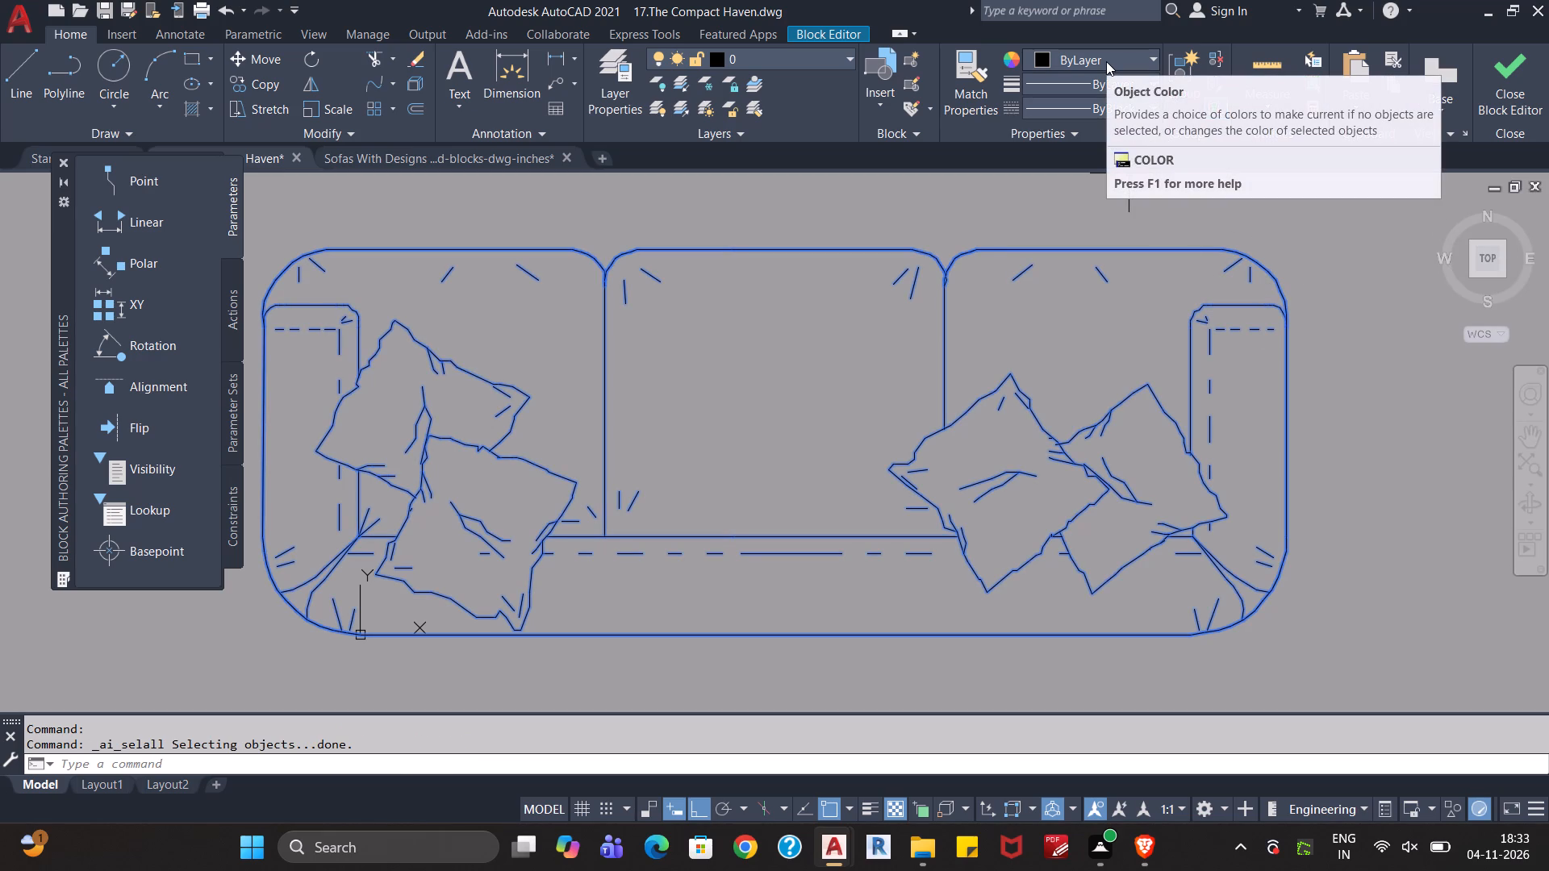
Close the block editor, saving the changes to the sofa-36 block.
{"action": "left_click", "coordinate": [1509, 86]}
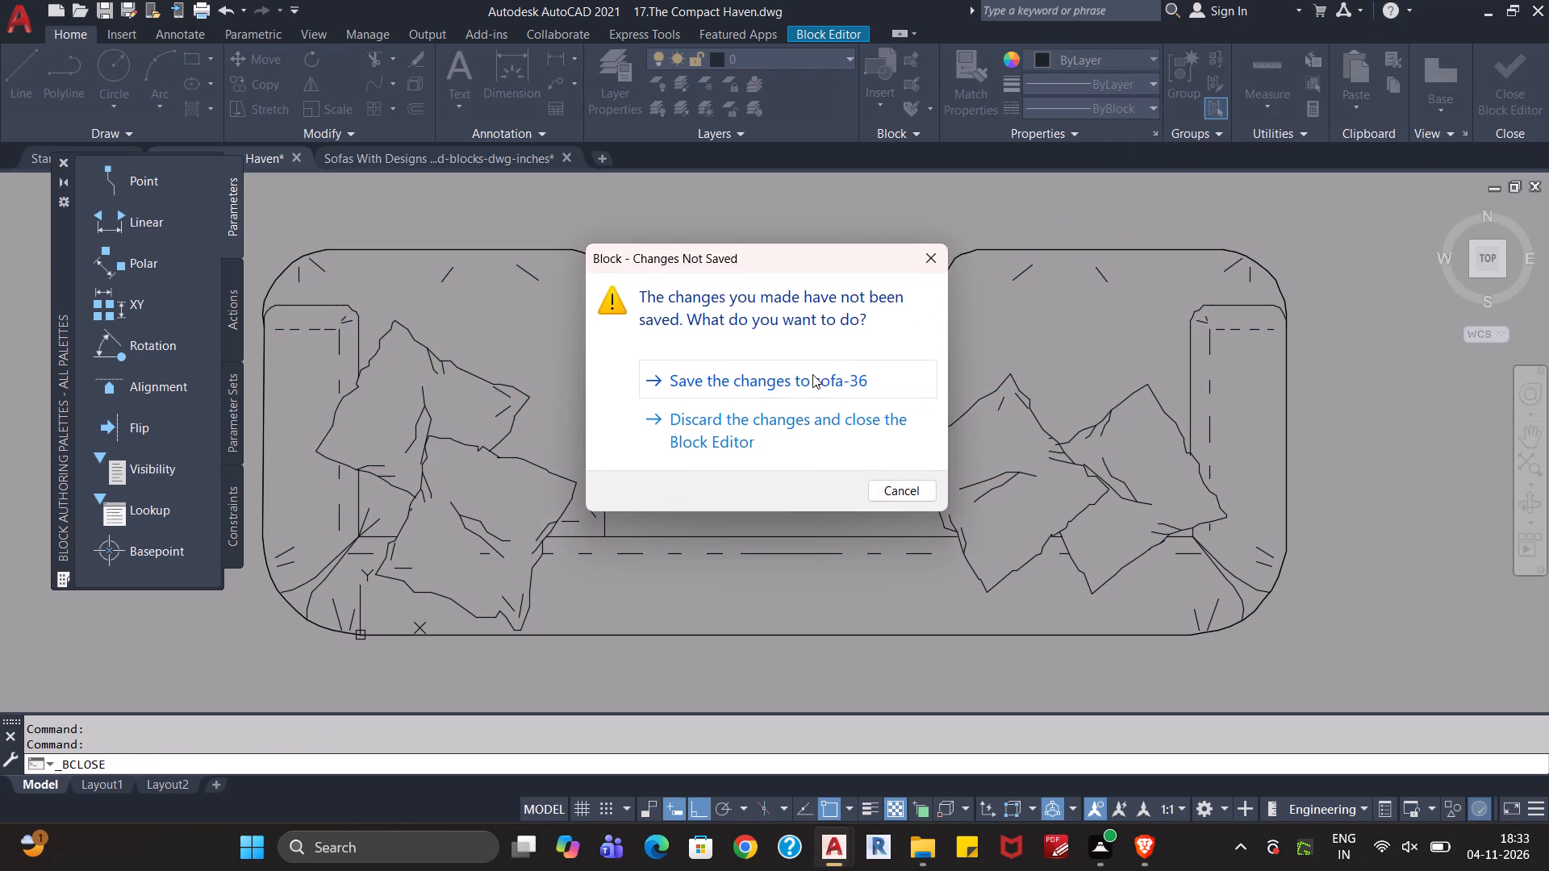
{"action": "left_click", "coordinate": [812, 374]}
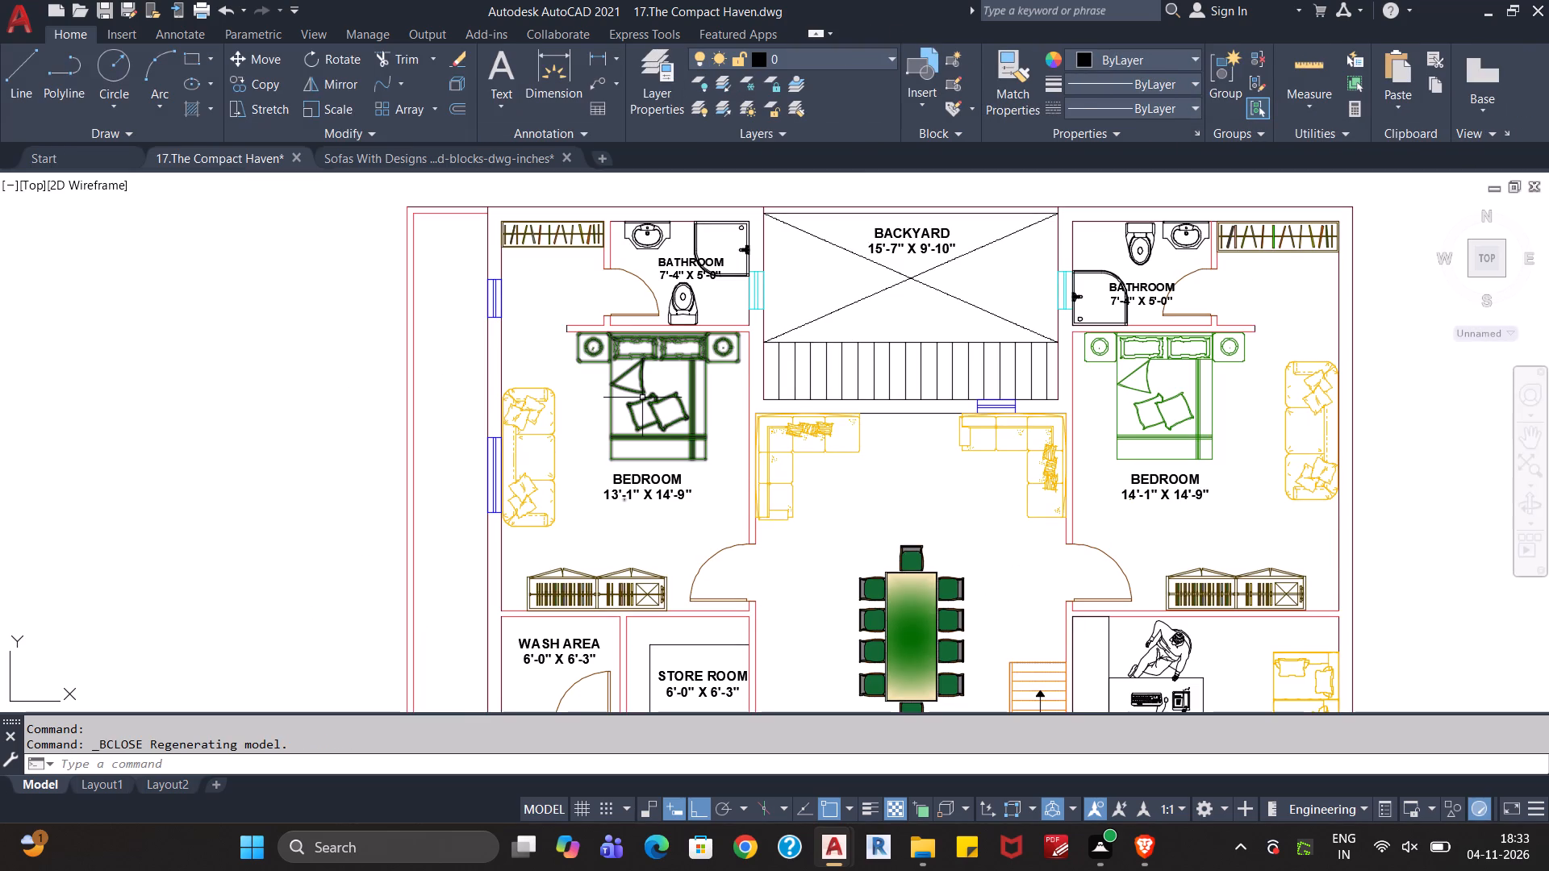
{"action": "key", "text": "Escape"}
{"action": "key", "text": "Escape"}
Examine the furniture and layer colours across the whole floor plan, from the upper bedrooms to the living area and parking.
{"action": "middle_click_drag", "start_coordinate": [582, 443], "coordinate": [568, 414]}
{"action": "scroll", "coordinate": [567, 412], "scroll_direction": "down", "scroll_amount": 1}
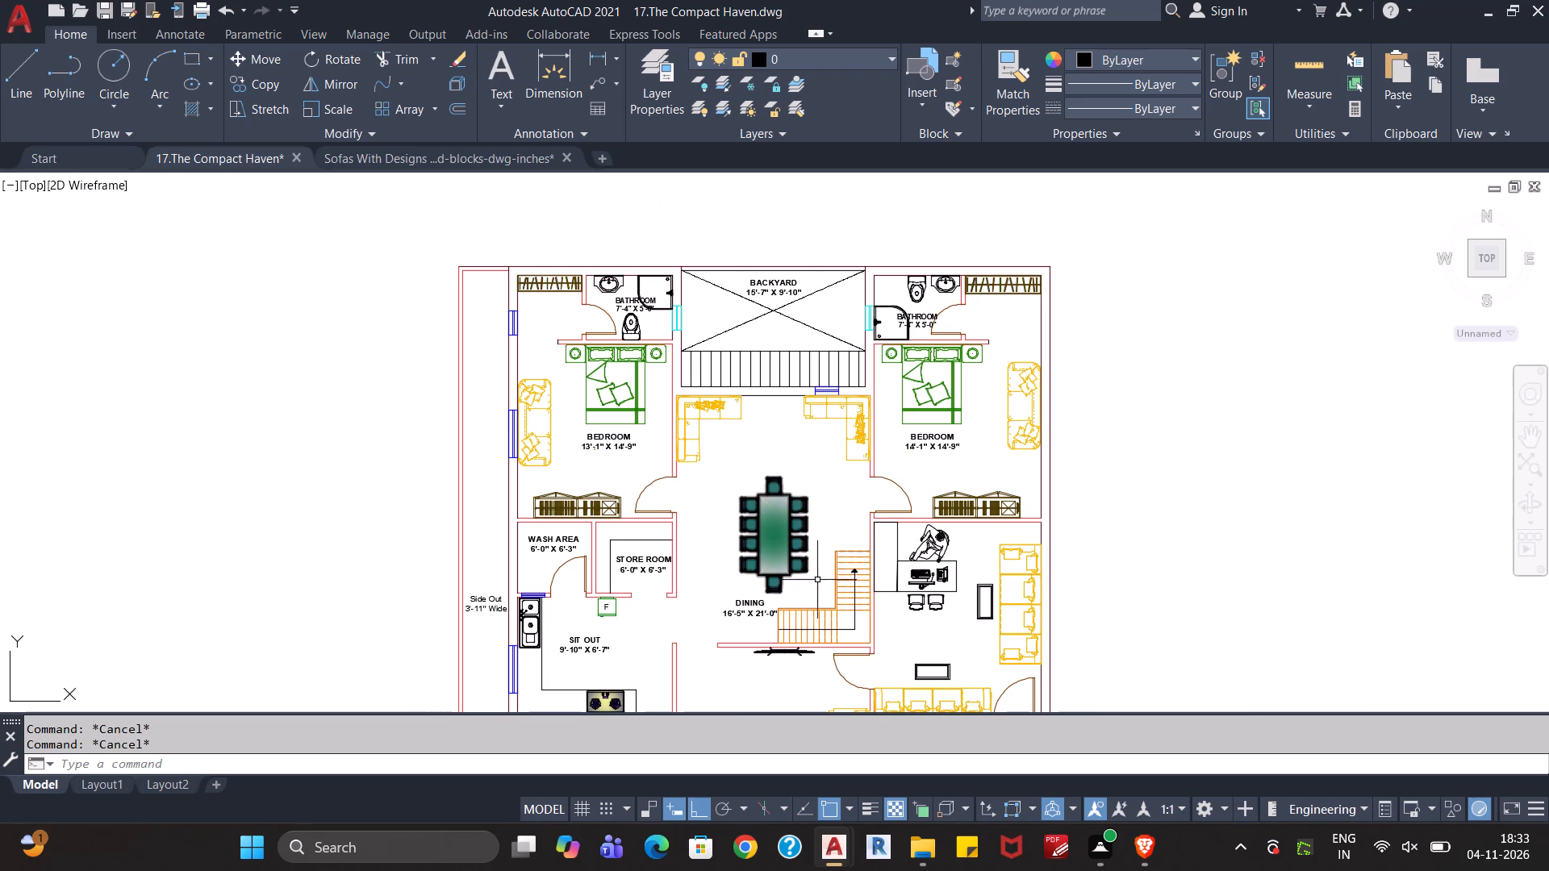
{"action": "scroll", "coordinate": [829, 538], "scroll_direction": "up", "scroll_amount": 1}
{"action": "middle_click_drag", "start_coordinate": [829, 537], "coordinate": [832, 465]}
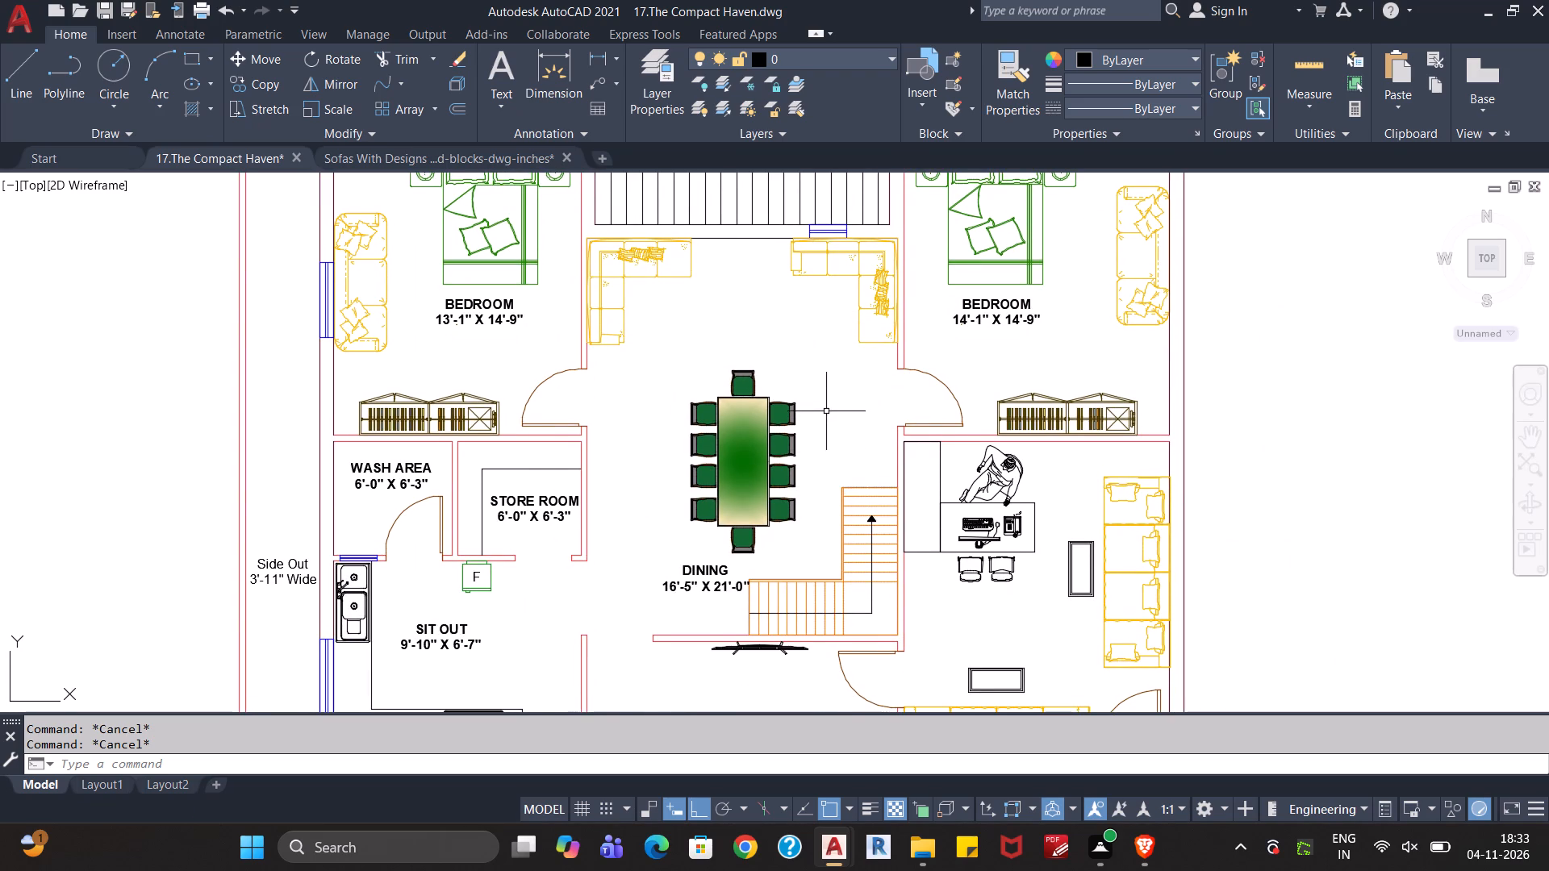
{"action": "scroll", "coordinate": [826, 411], "scroll_direction": "down", "scroll_amount": 1}
{"action": "scroll", "coordinate": [1126, 417], "scroll_direction": "down", "scroll_amount": 2}
{"action": "middle_click_drag", "start_coordinate": [1165, 451], "coordinate": [985, 394]}
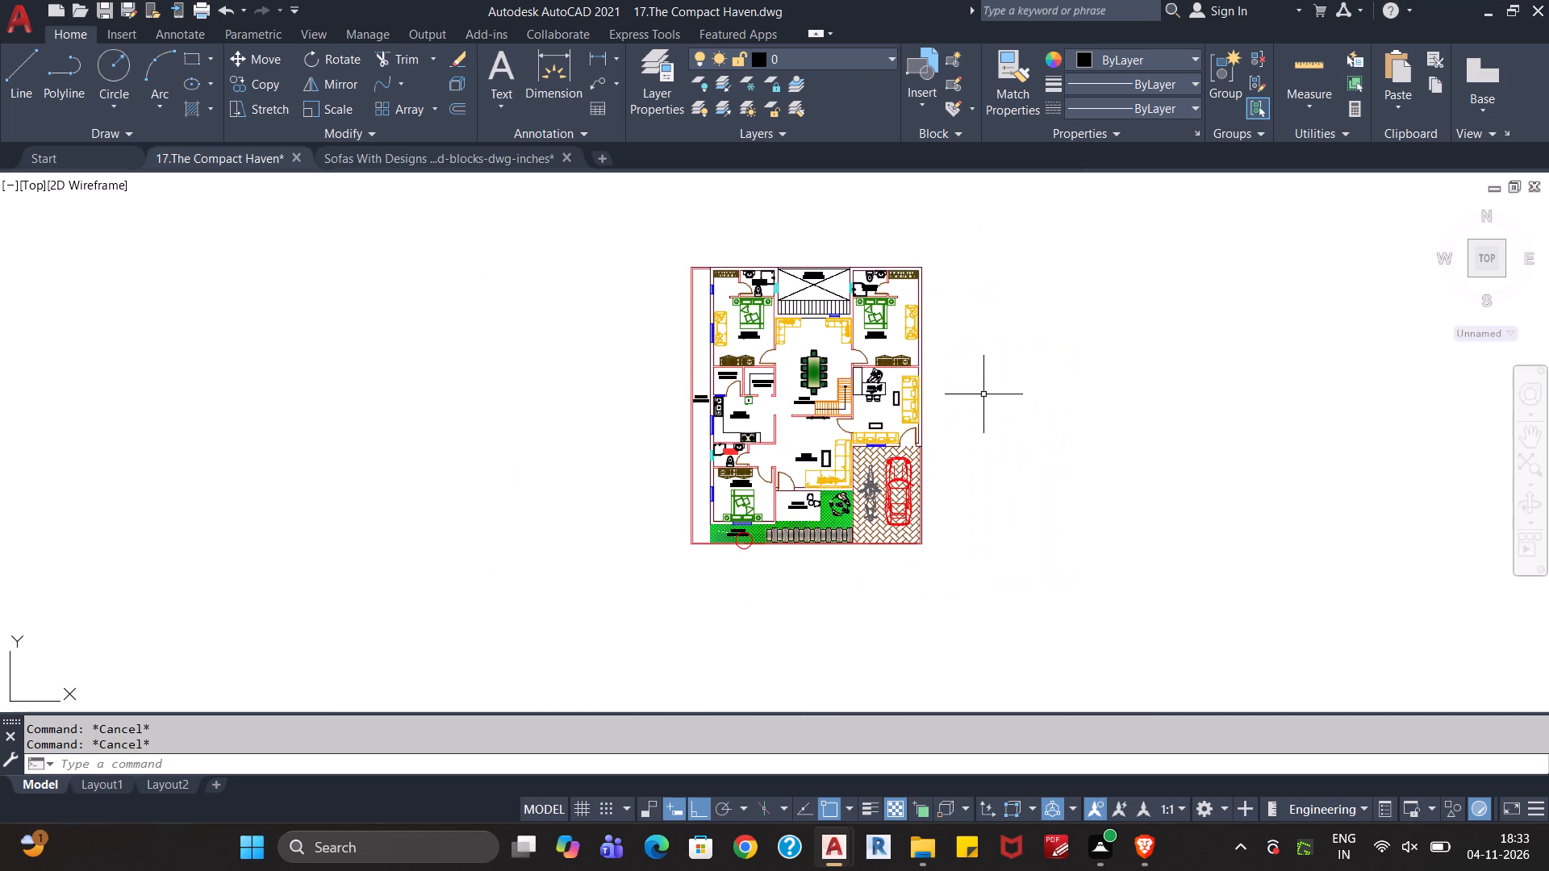
{"action": "scroll", "coordinate": [981, 408], "scroll_direction": "up", "scroll_amount": 2}
{"action": "middle_click_drag", "start_coordinate": [914, 416], "coordinate": [1069, 367]}
{"action": "scroll", "coordinate": [1068, 369], "scroll_direction": "up", "scroll_amount": 1}
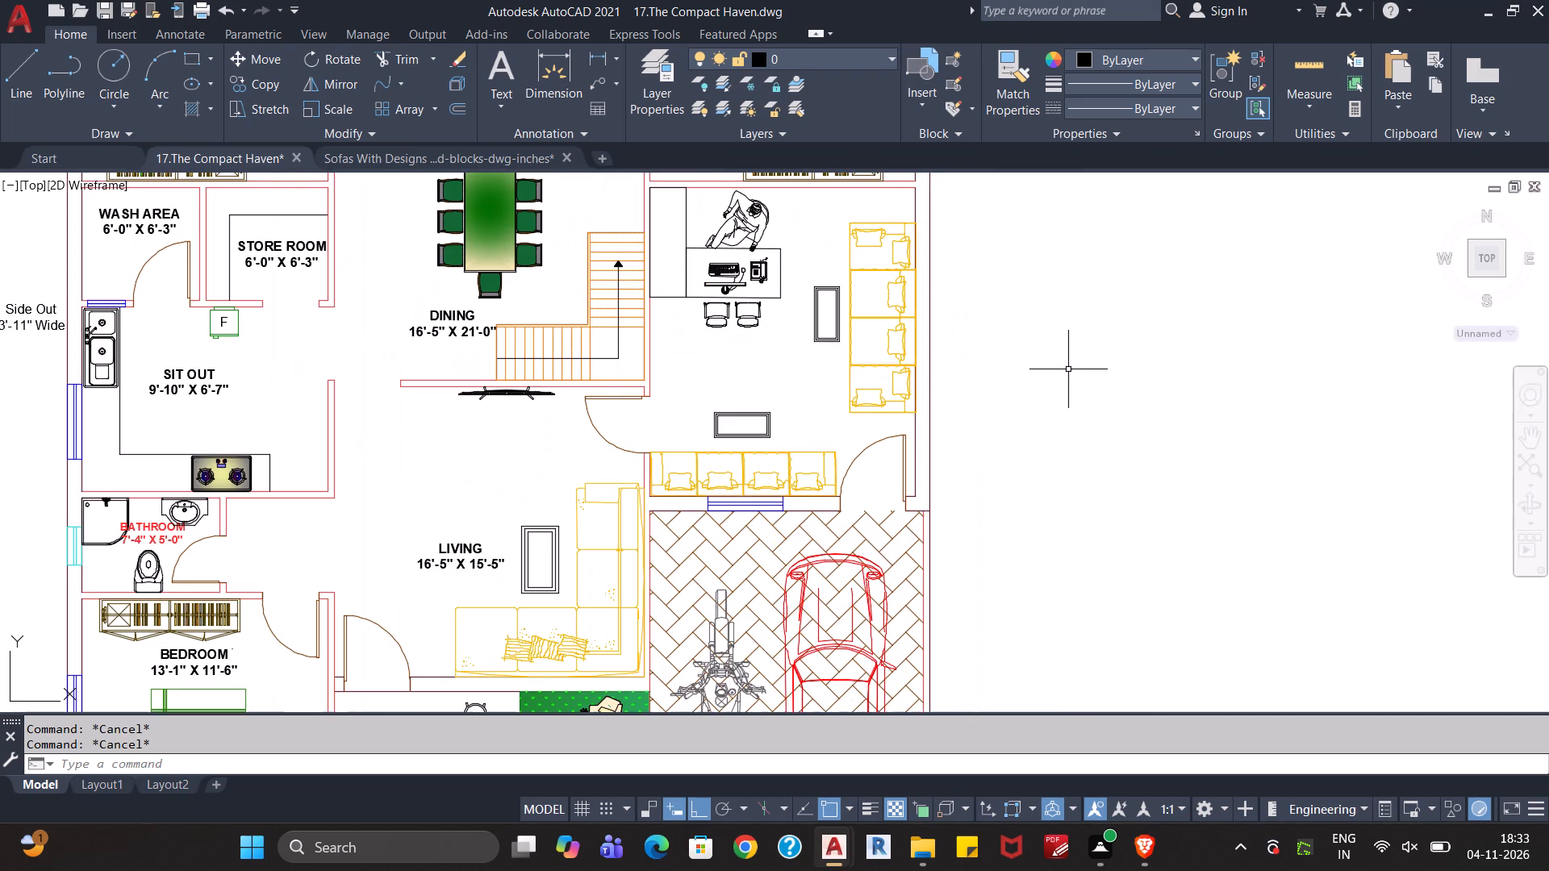
Save the 17.The Compact Haven drawing.
{"action": "key", "text": "ctrl+s"}
{"action": "scroll", "coordinate": [1067, 374], "scroll_direction": "down", "scroll_amount": 1}
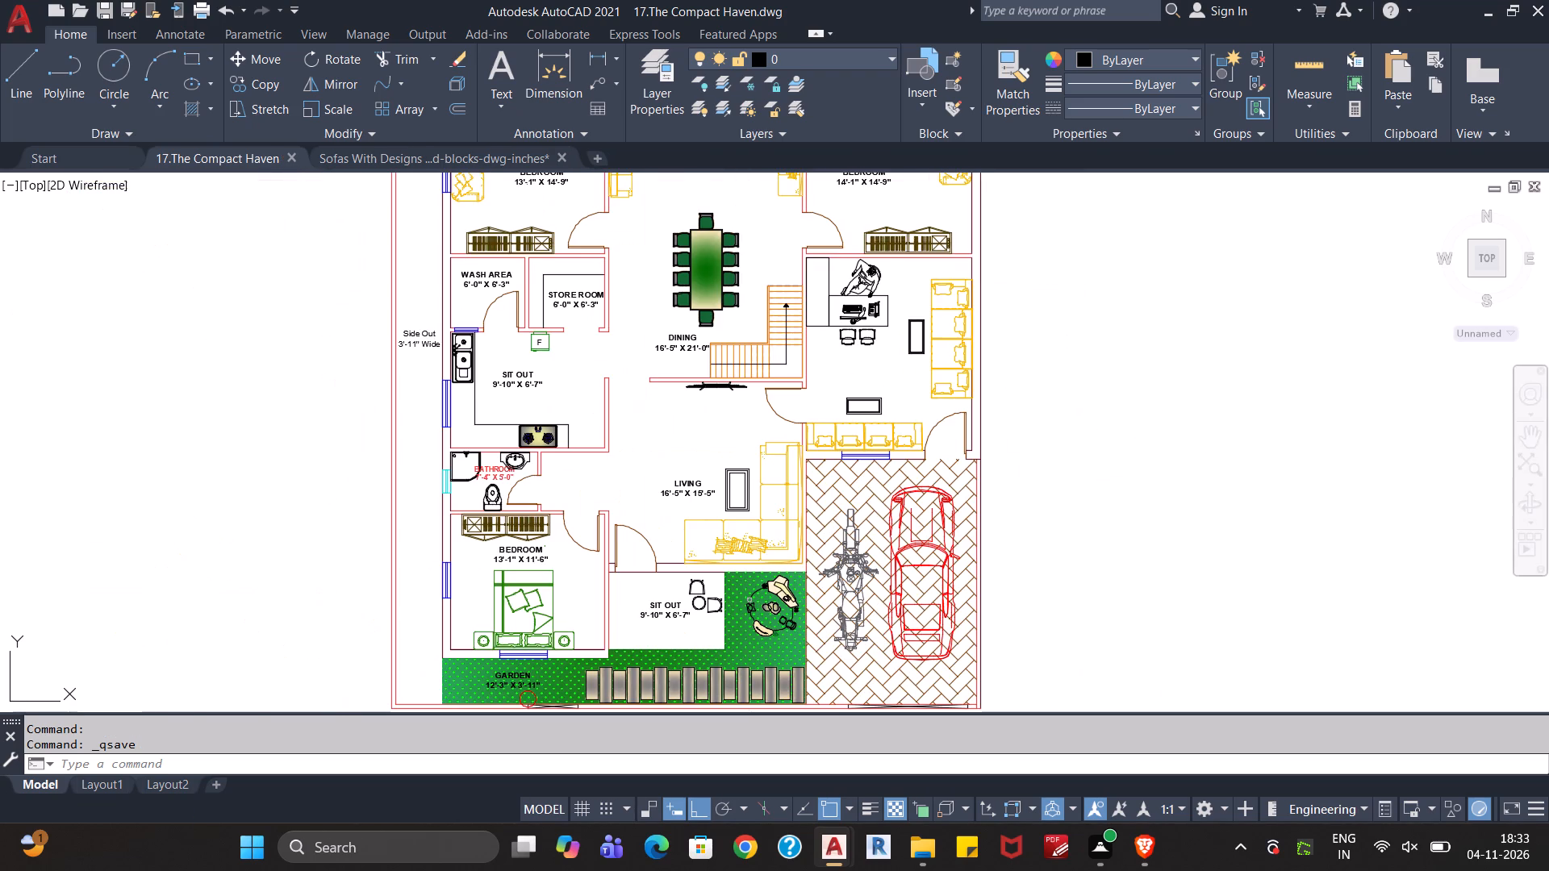
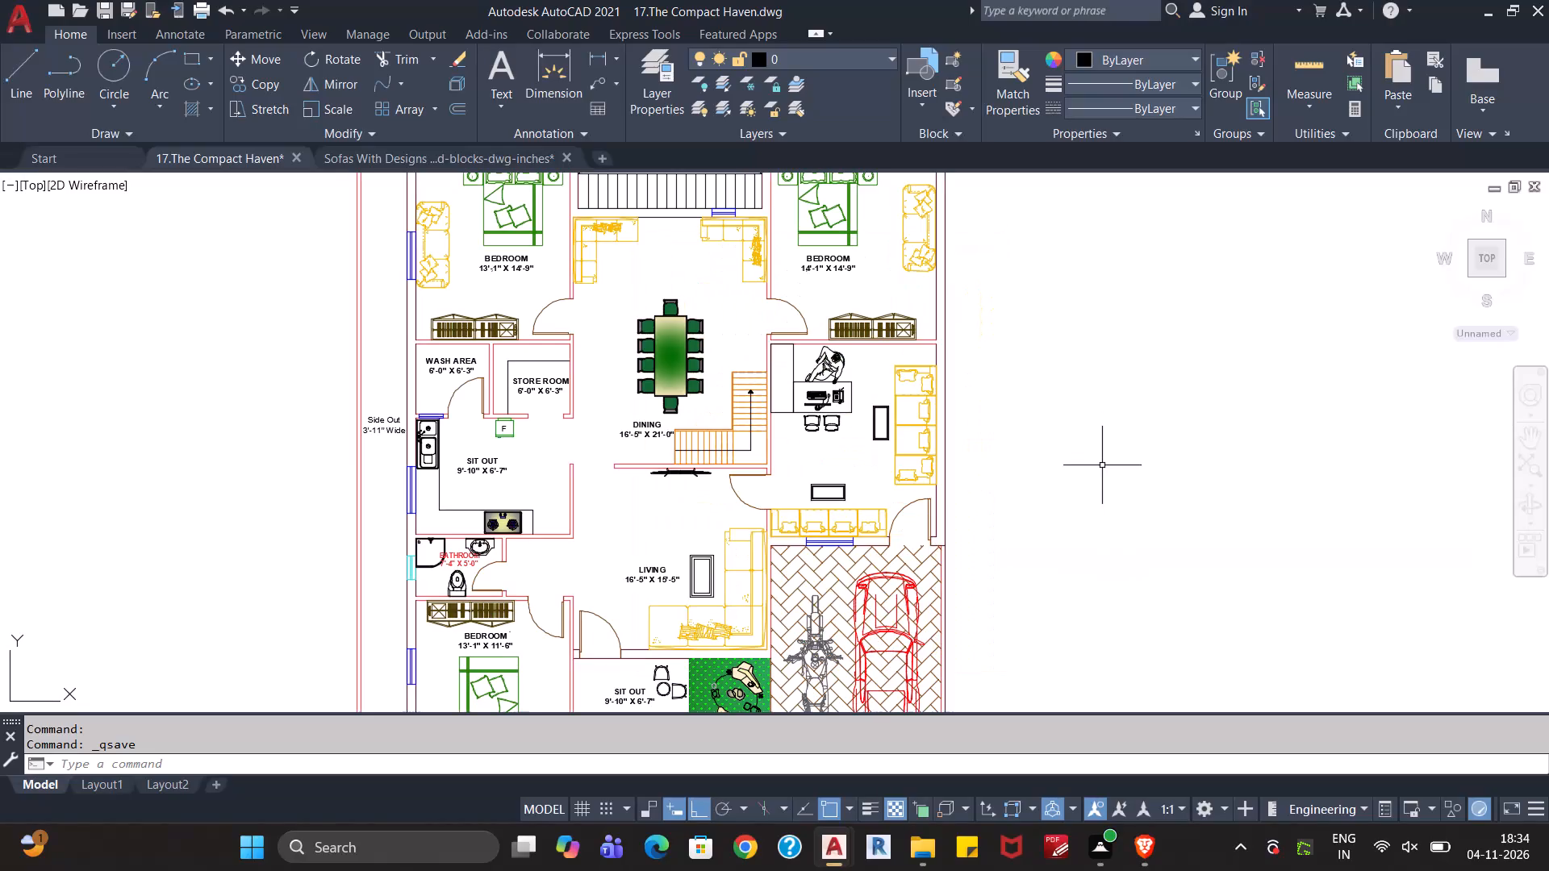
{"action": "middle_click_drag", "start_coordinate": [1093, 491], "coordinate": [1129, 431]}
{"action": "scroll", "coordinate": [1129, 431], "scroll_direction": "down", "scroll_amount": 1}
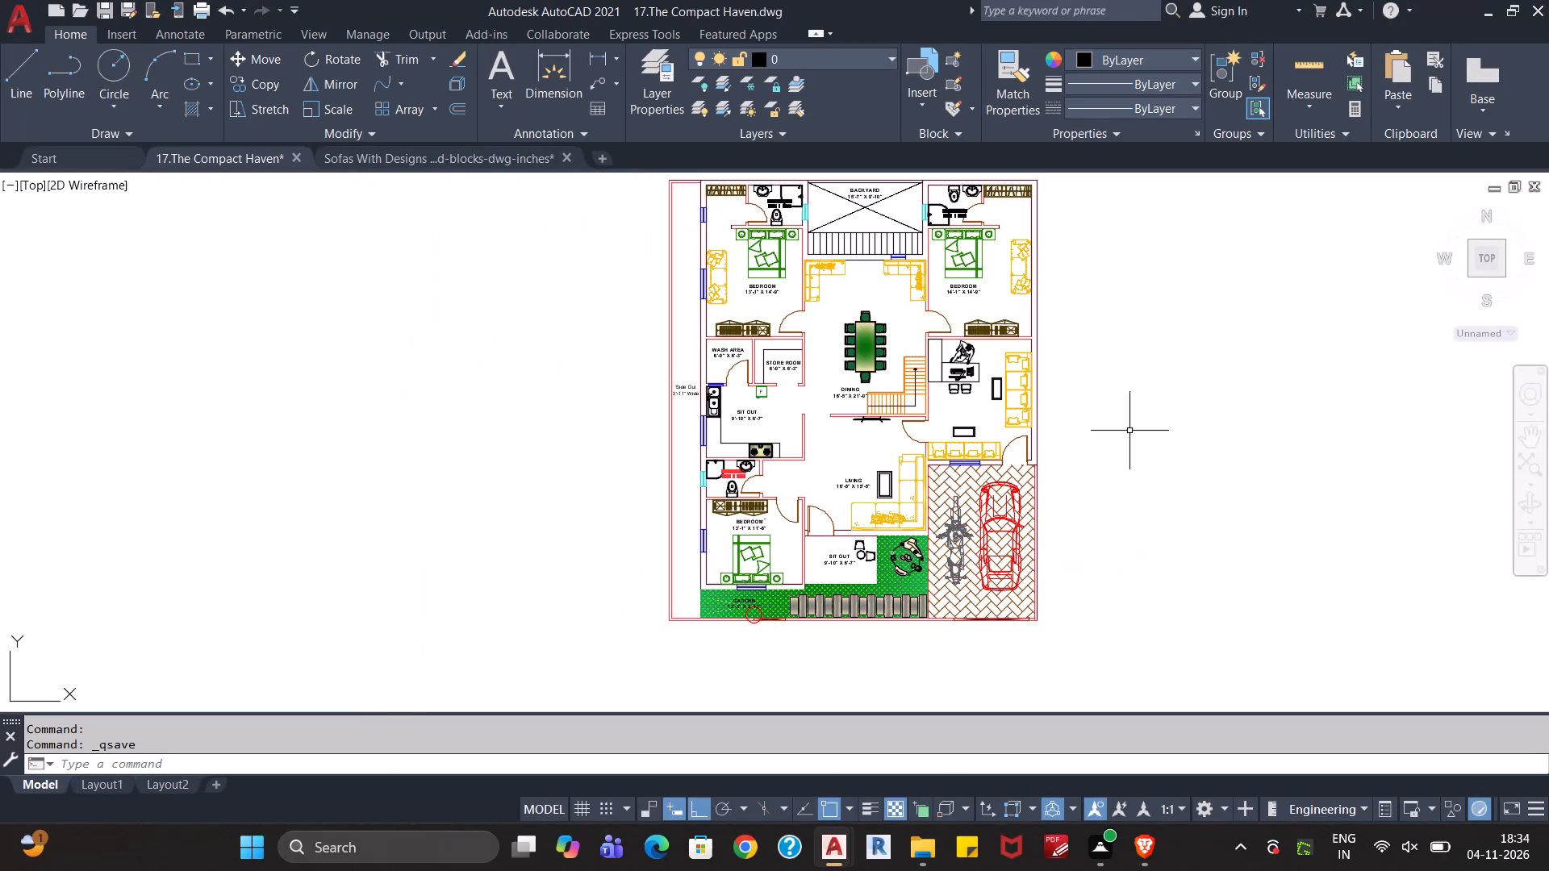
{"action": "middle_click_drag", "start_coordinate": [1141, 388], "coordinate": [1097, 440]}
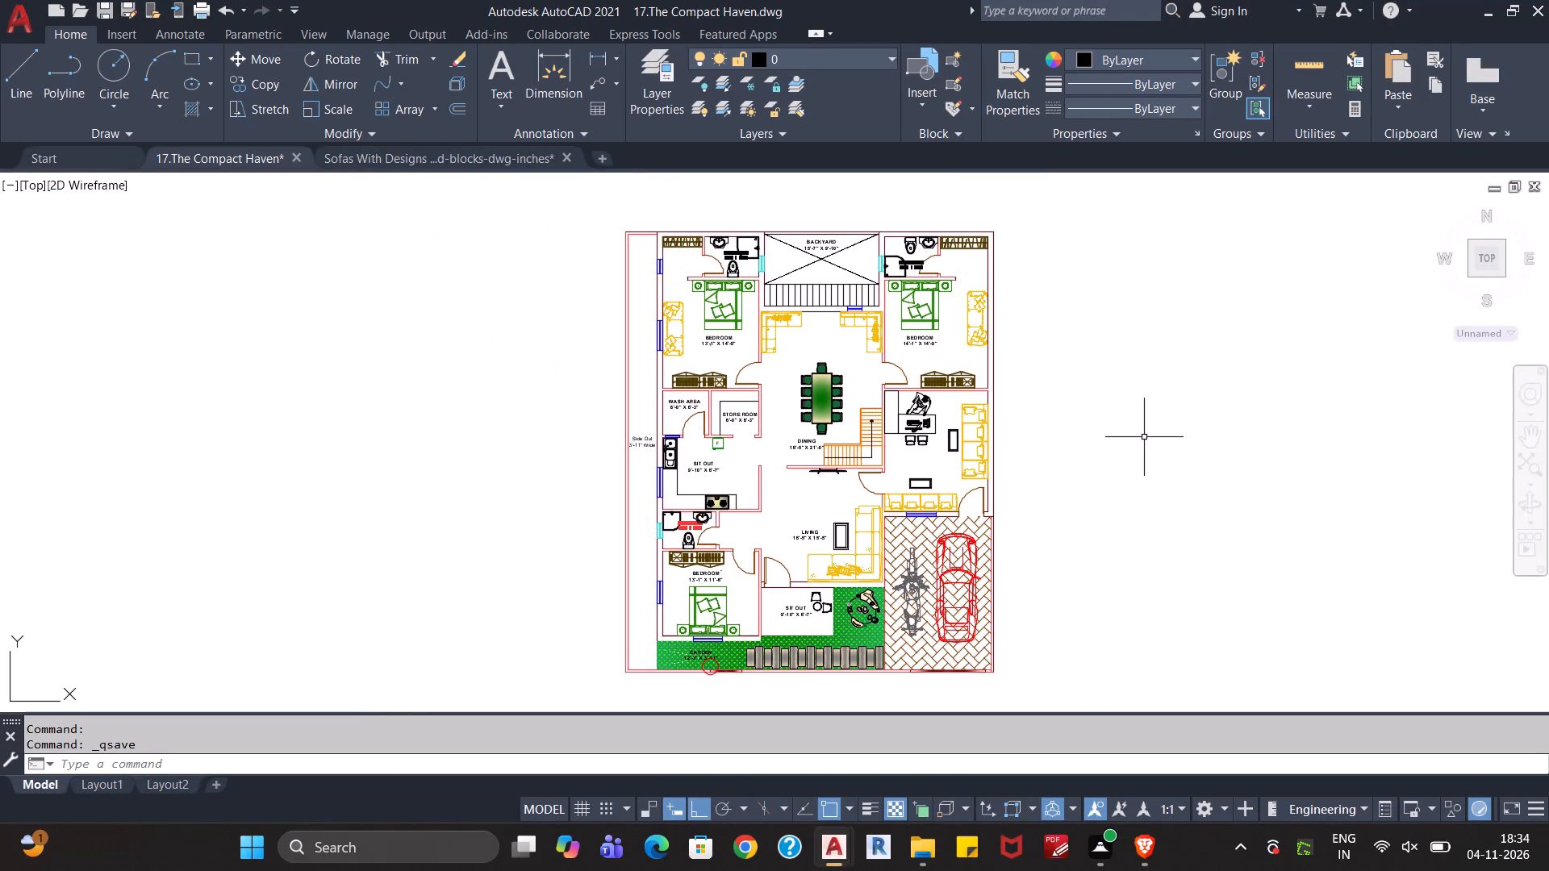
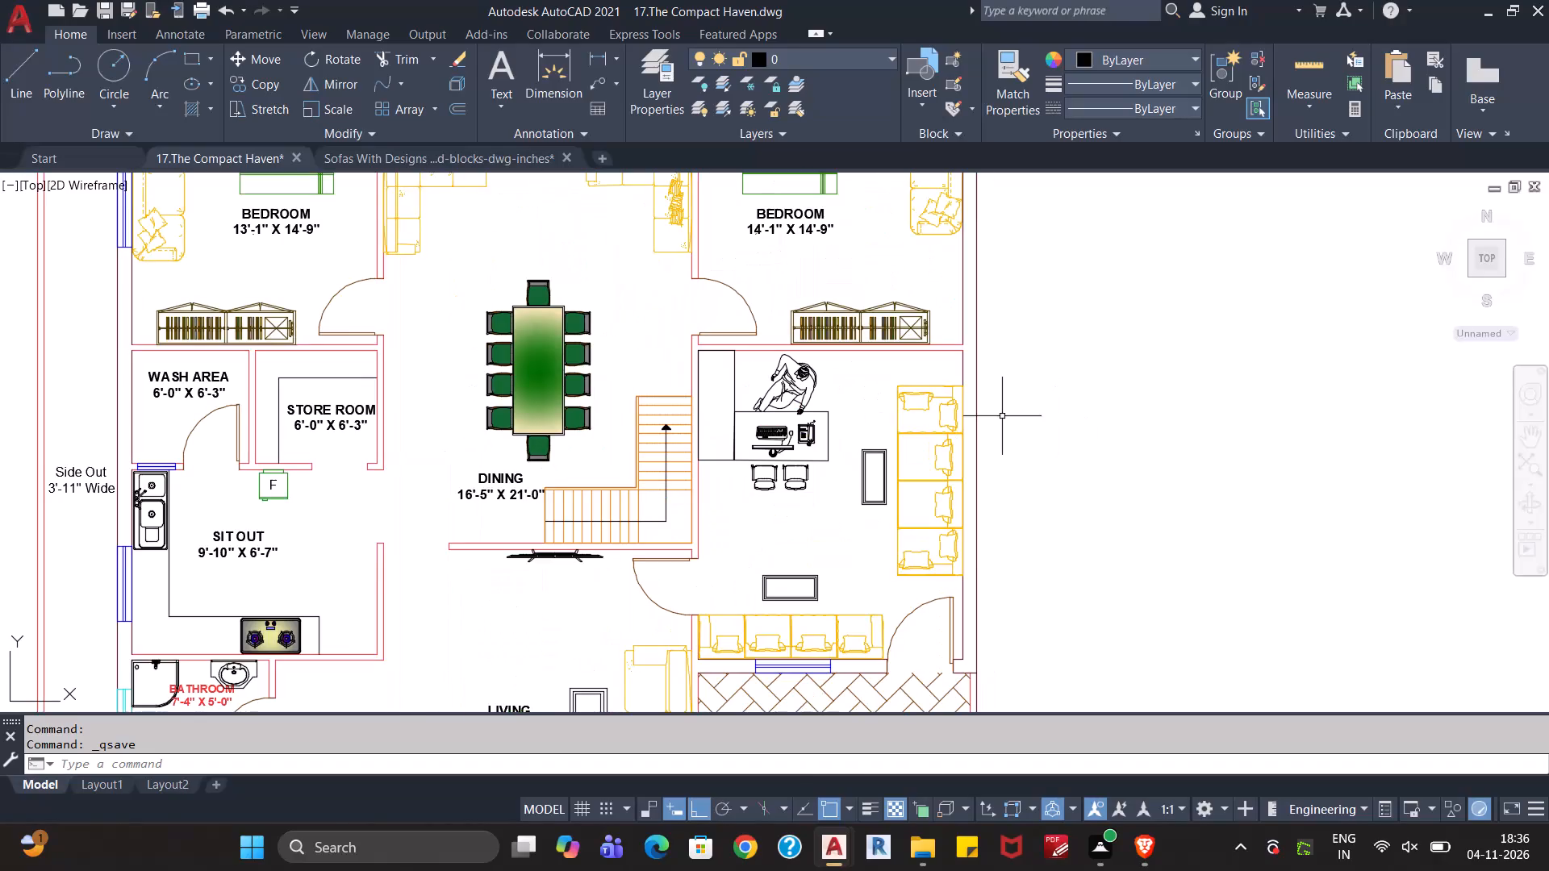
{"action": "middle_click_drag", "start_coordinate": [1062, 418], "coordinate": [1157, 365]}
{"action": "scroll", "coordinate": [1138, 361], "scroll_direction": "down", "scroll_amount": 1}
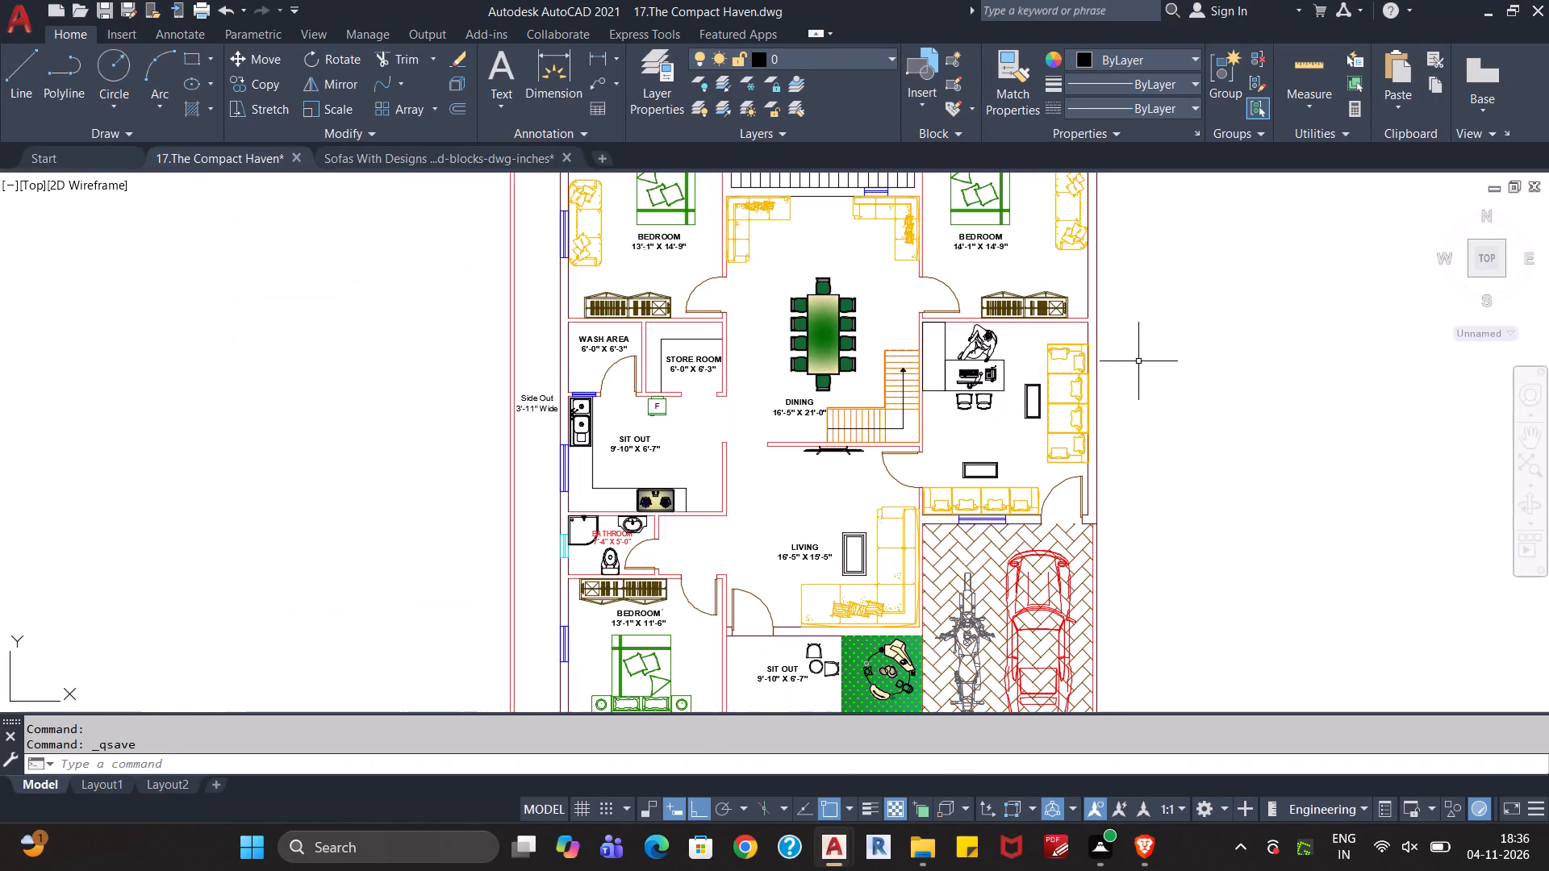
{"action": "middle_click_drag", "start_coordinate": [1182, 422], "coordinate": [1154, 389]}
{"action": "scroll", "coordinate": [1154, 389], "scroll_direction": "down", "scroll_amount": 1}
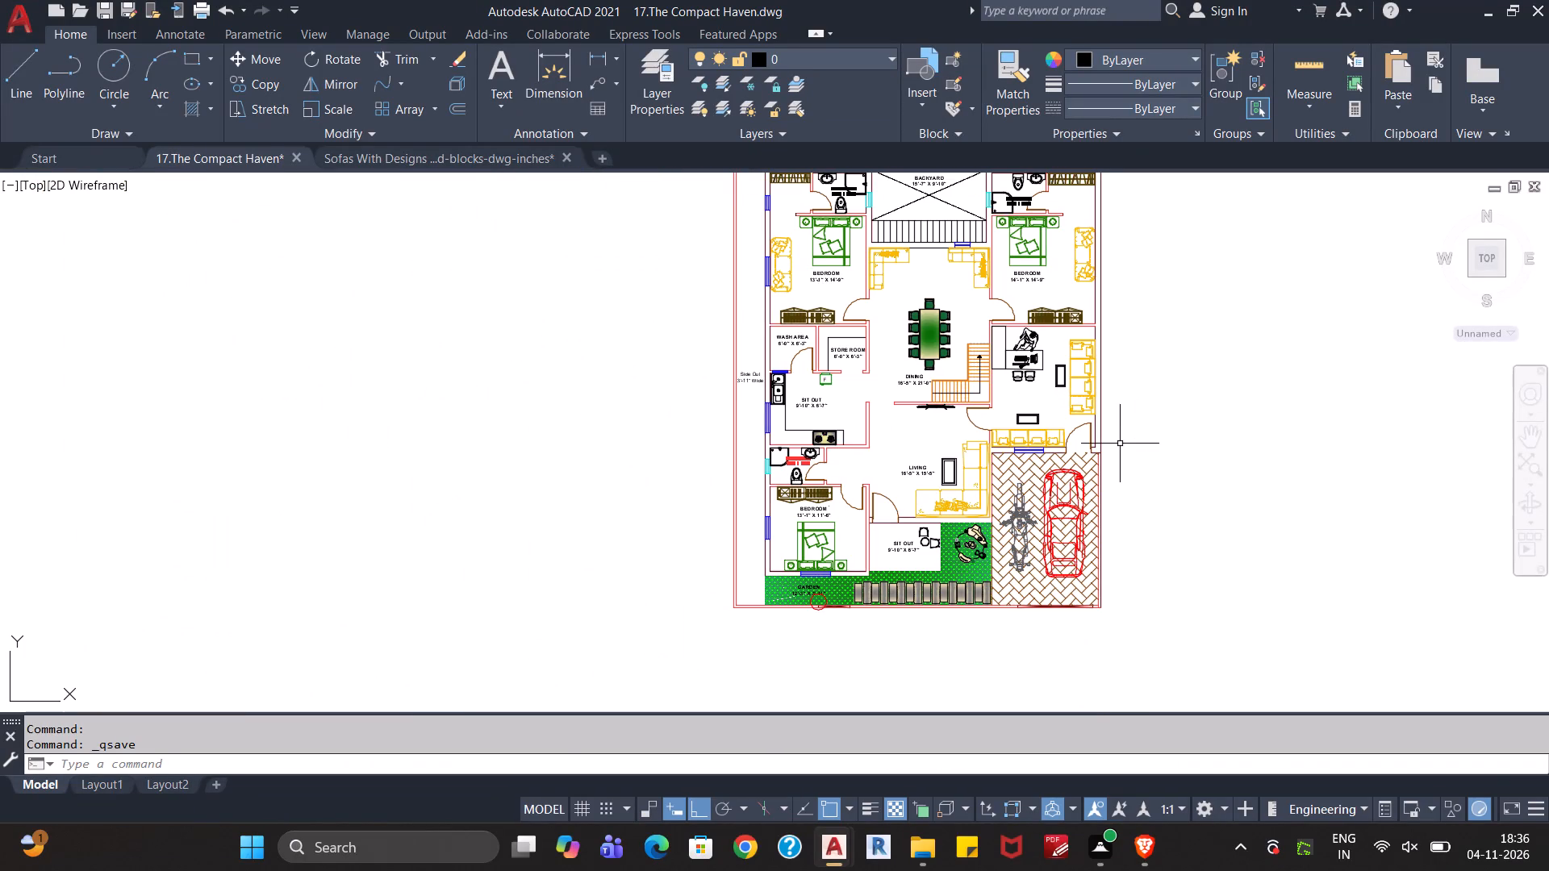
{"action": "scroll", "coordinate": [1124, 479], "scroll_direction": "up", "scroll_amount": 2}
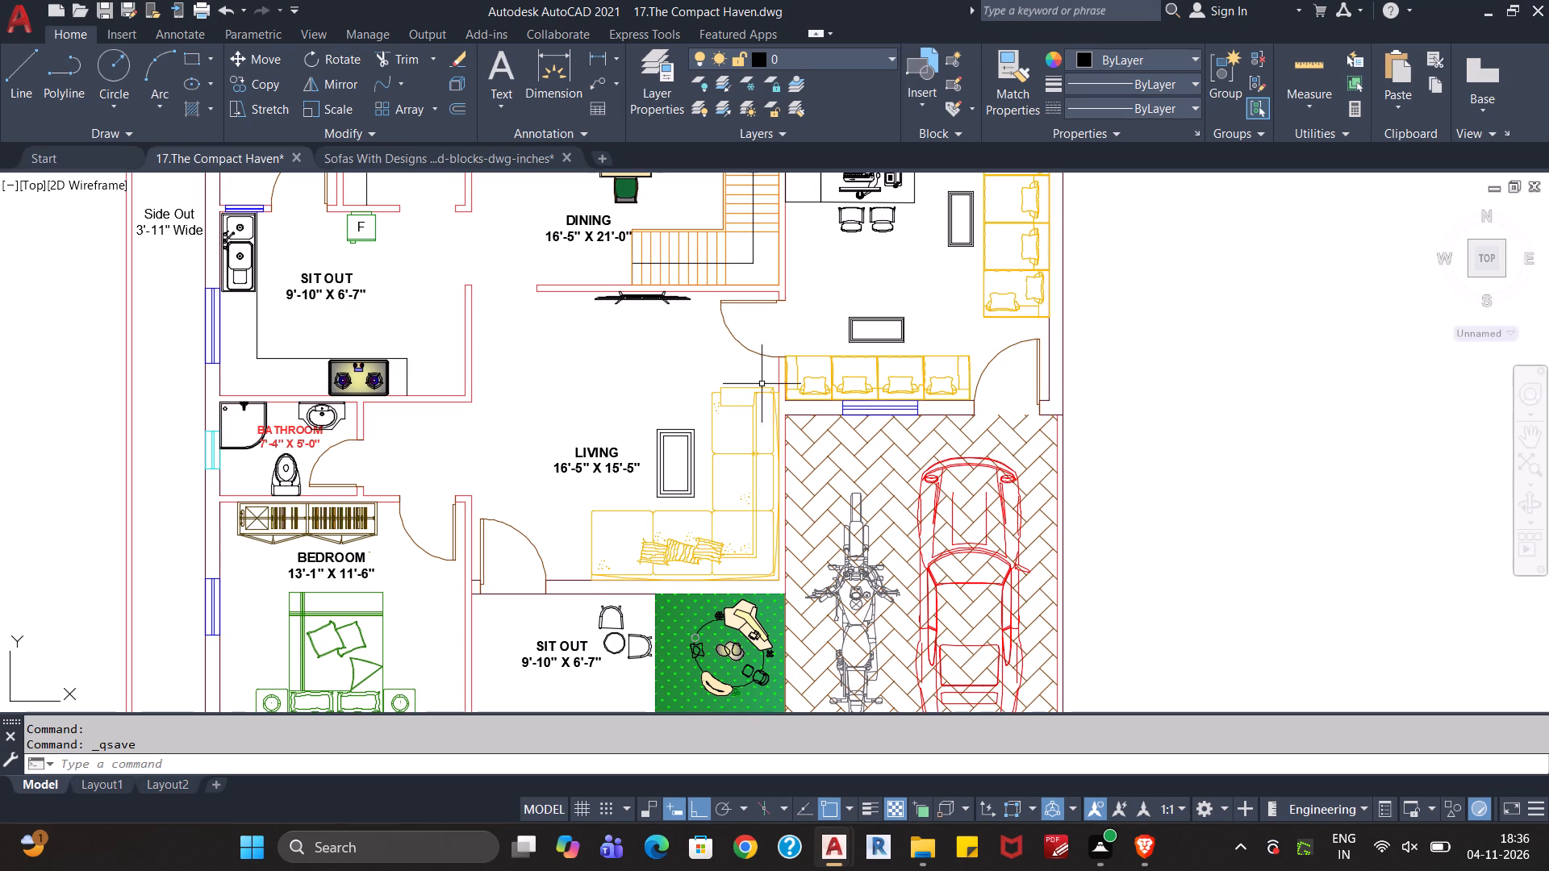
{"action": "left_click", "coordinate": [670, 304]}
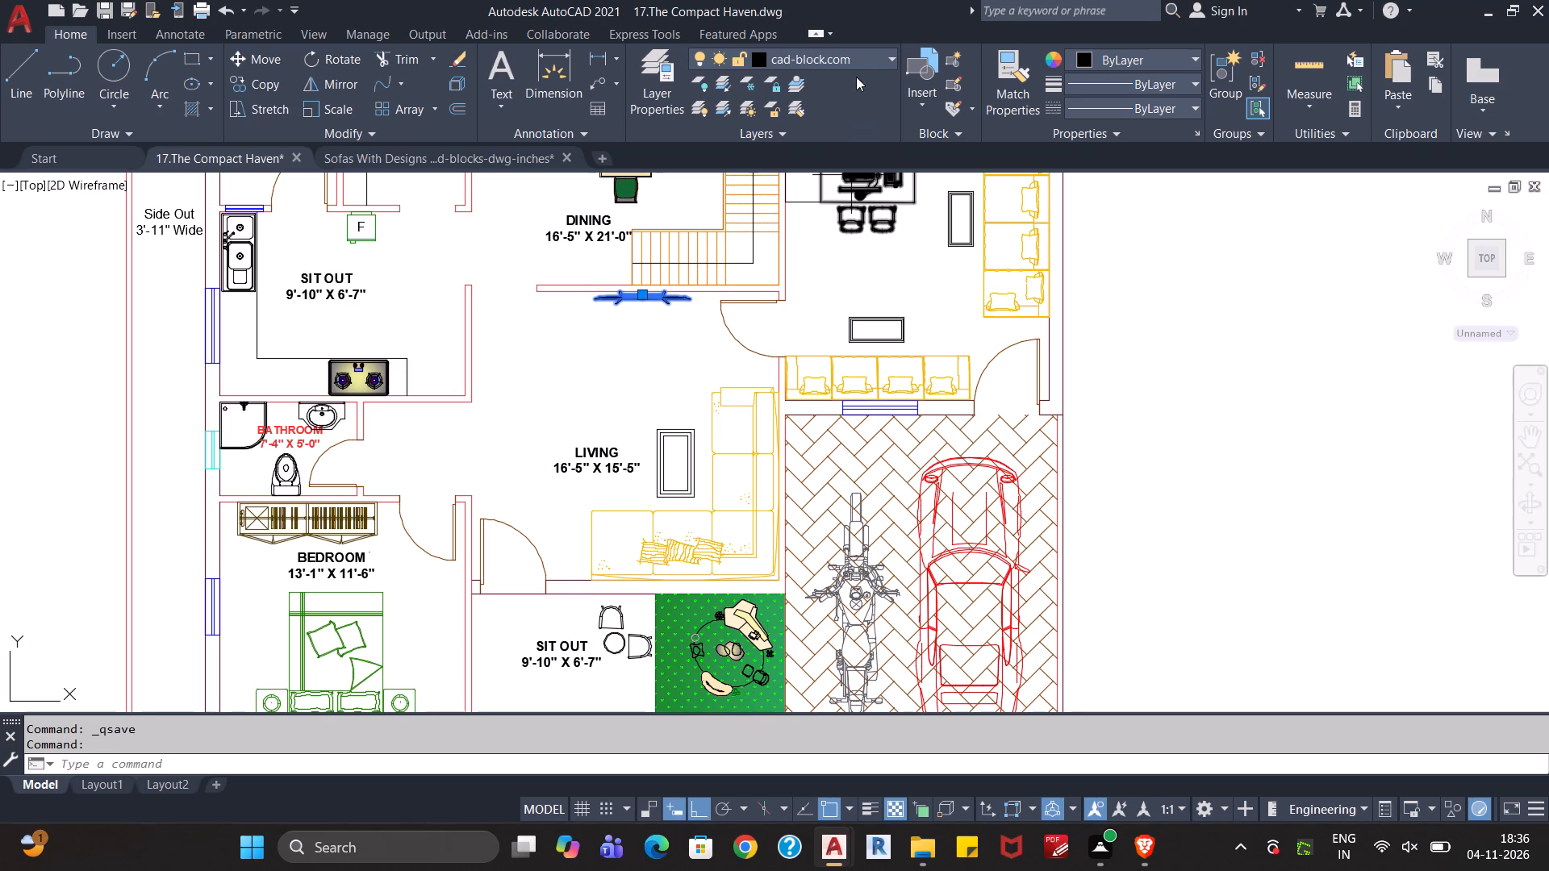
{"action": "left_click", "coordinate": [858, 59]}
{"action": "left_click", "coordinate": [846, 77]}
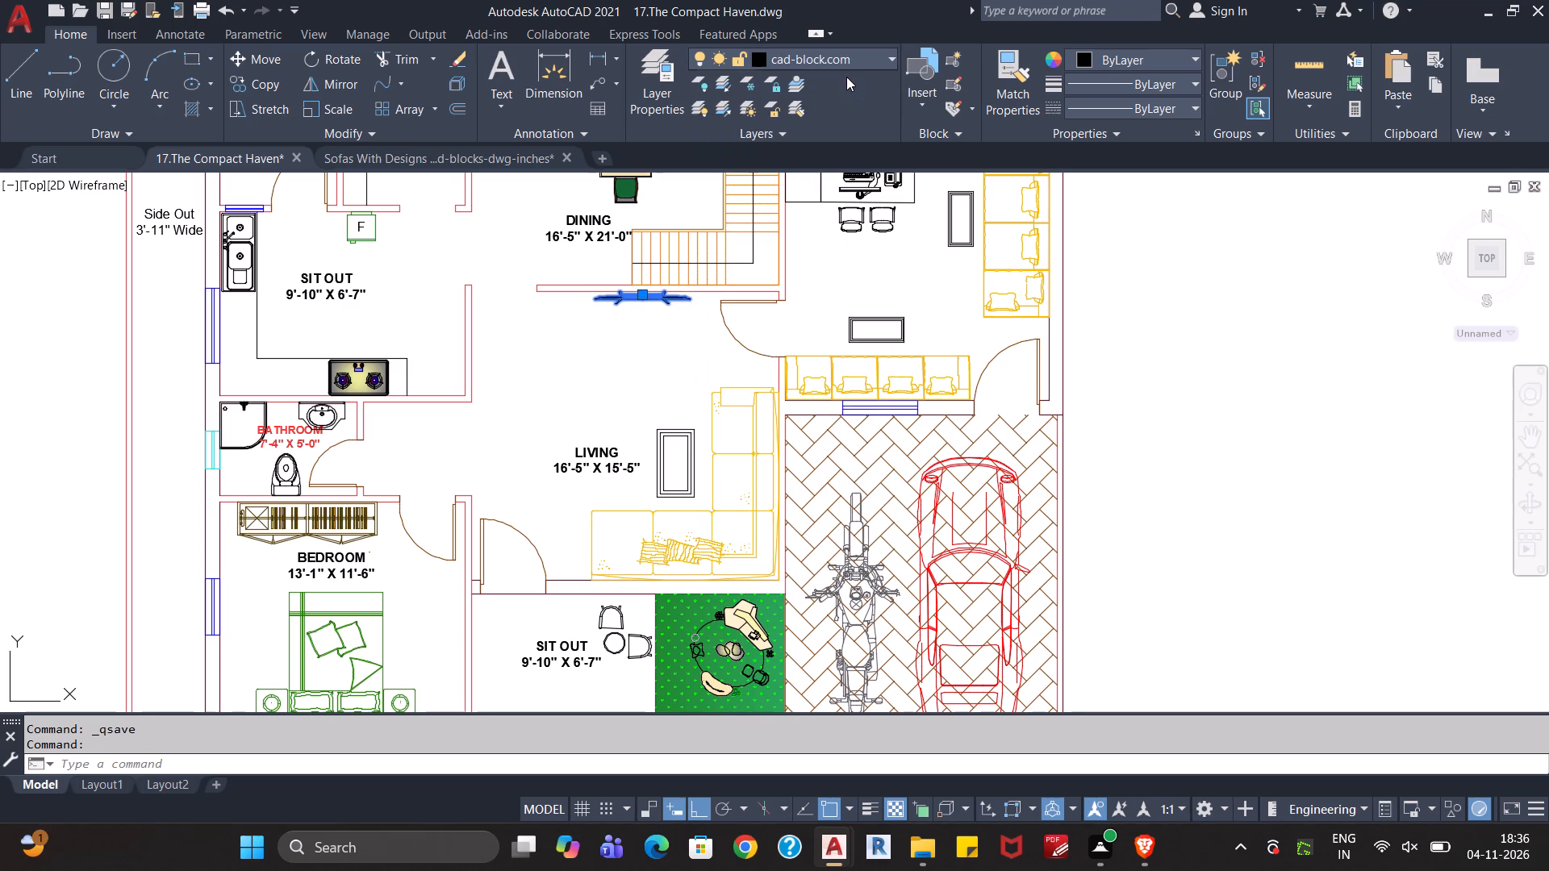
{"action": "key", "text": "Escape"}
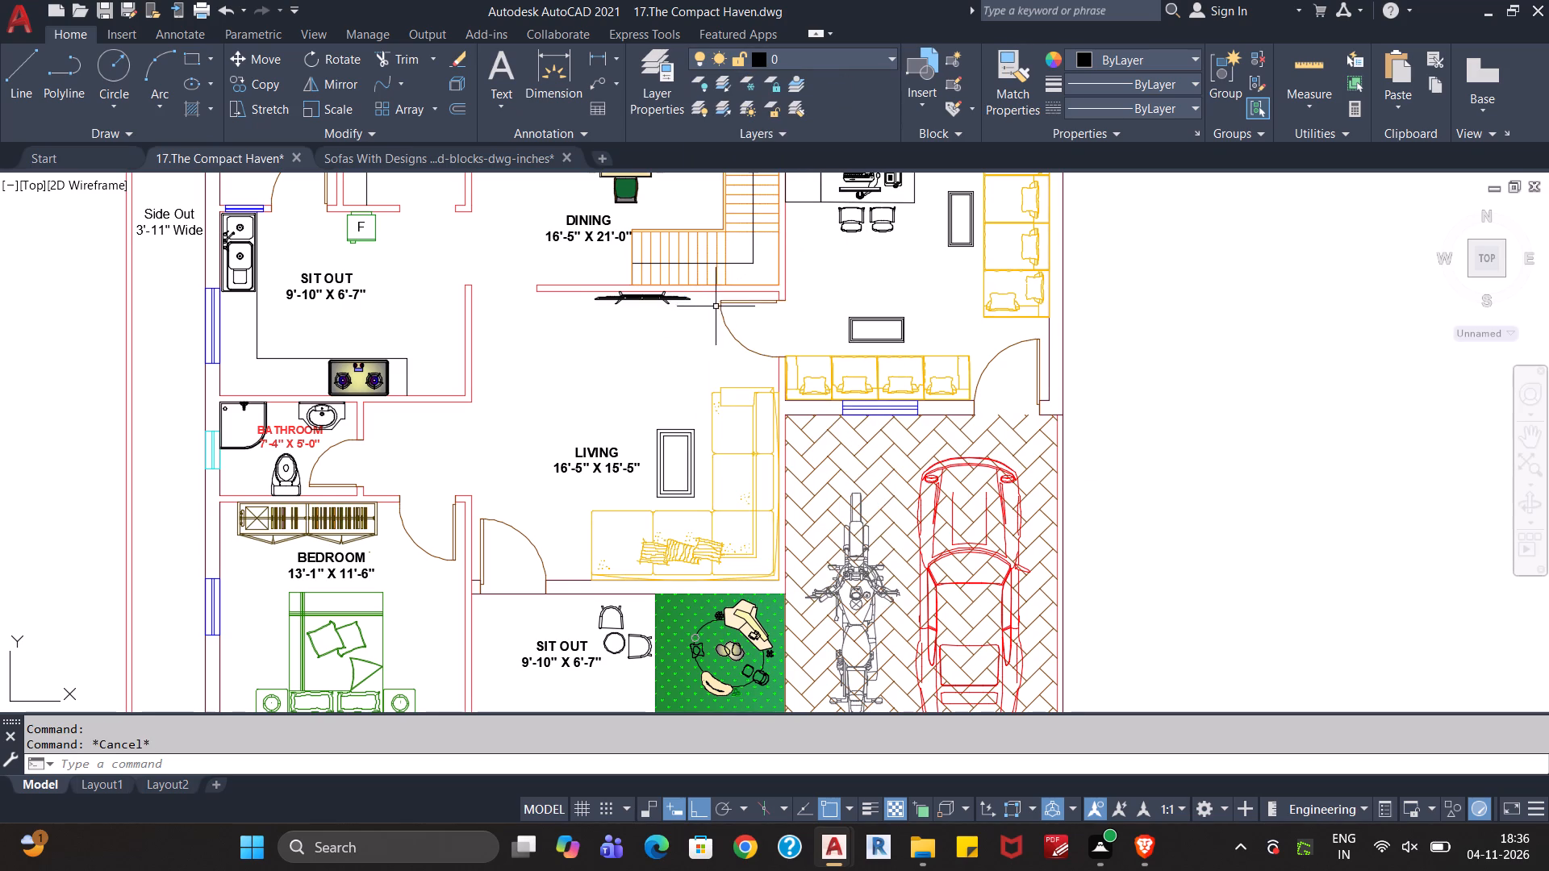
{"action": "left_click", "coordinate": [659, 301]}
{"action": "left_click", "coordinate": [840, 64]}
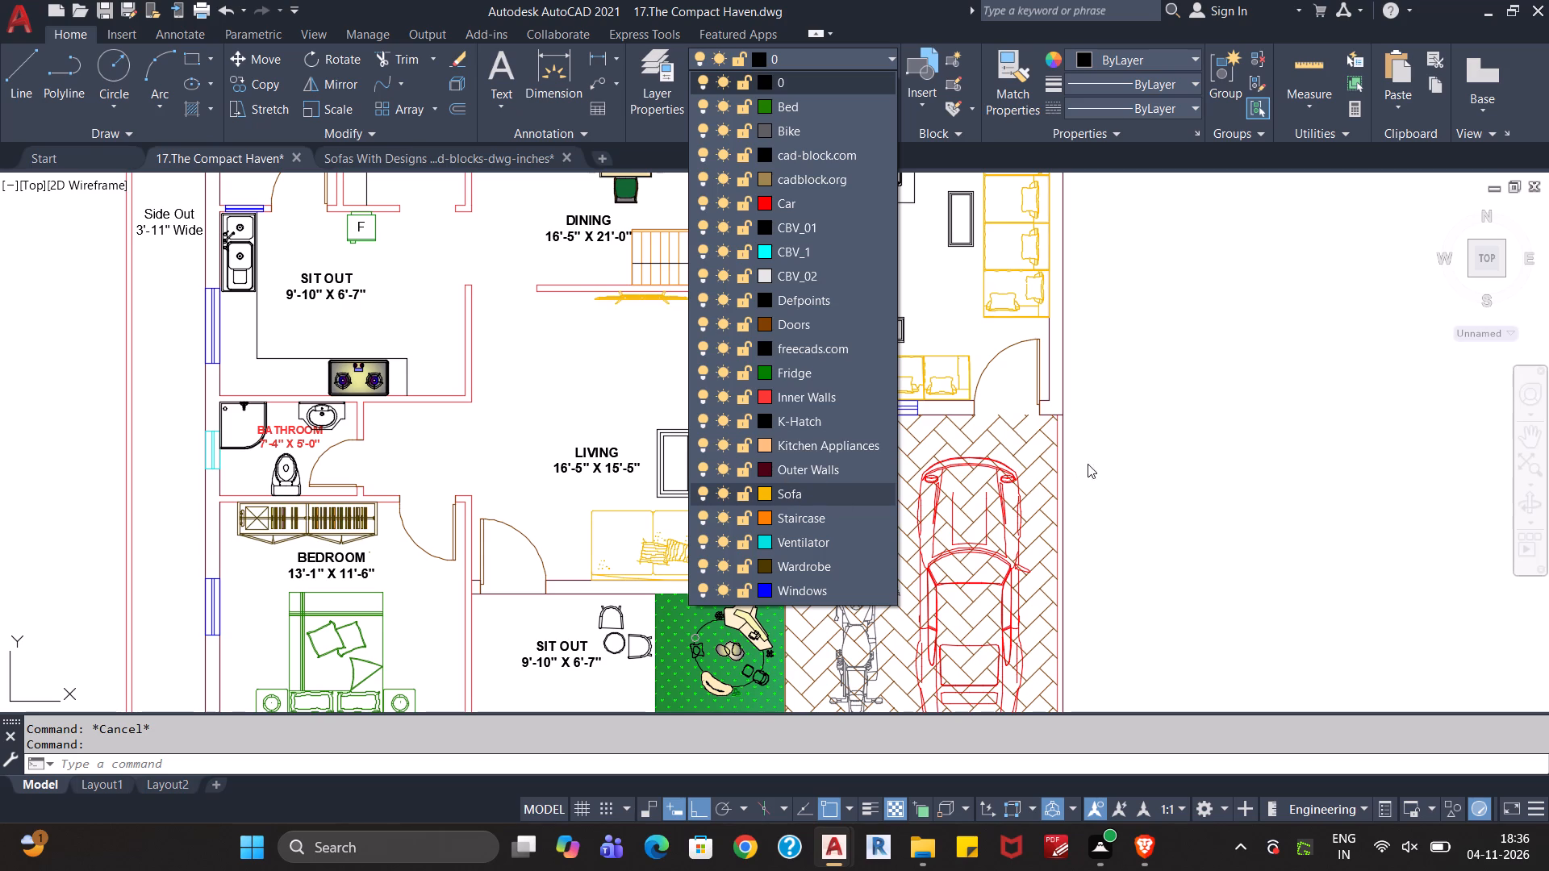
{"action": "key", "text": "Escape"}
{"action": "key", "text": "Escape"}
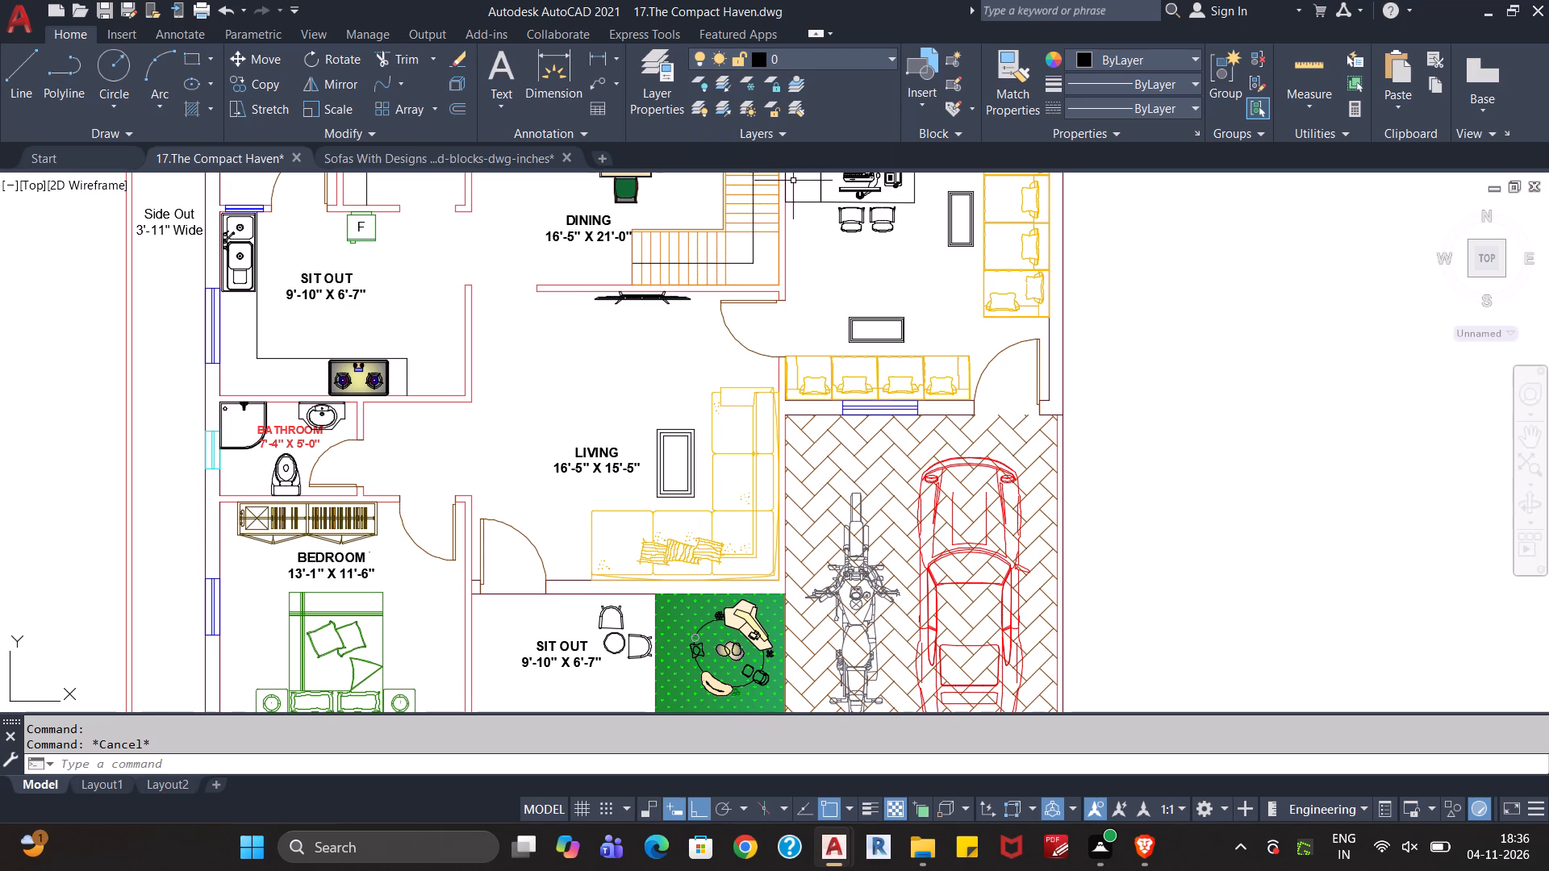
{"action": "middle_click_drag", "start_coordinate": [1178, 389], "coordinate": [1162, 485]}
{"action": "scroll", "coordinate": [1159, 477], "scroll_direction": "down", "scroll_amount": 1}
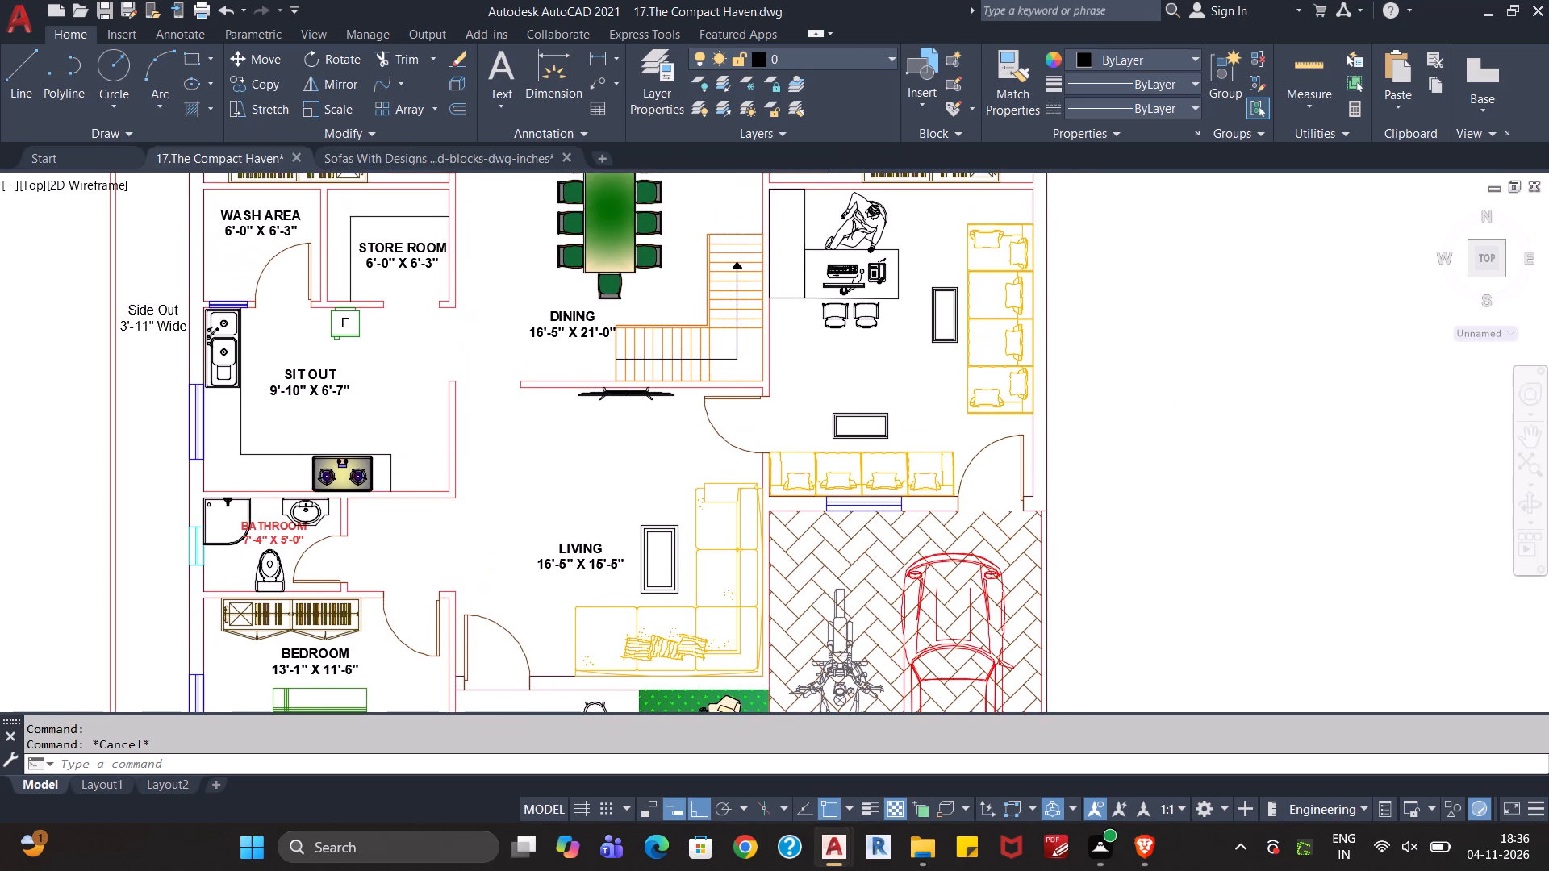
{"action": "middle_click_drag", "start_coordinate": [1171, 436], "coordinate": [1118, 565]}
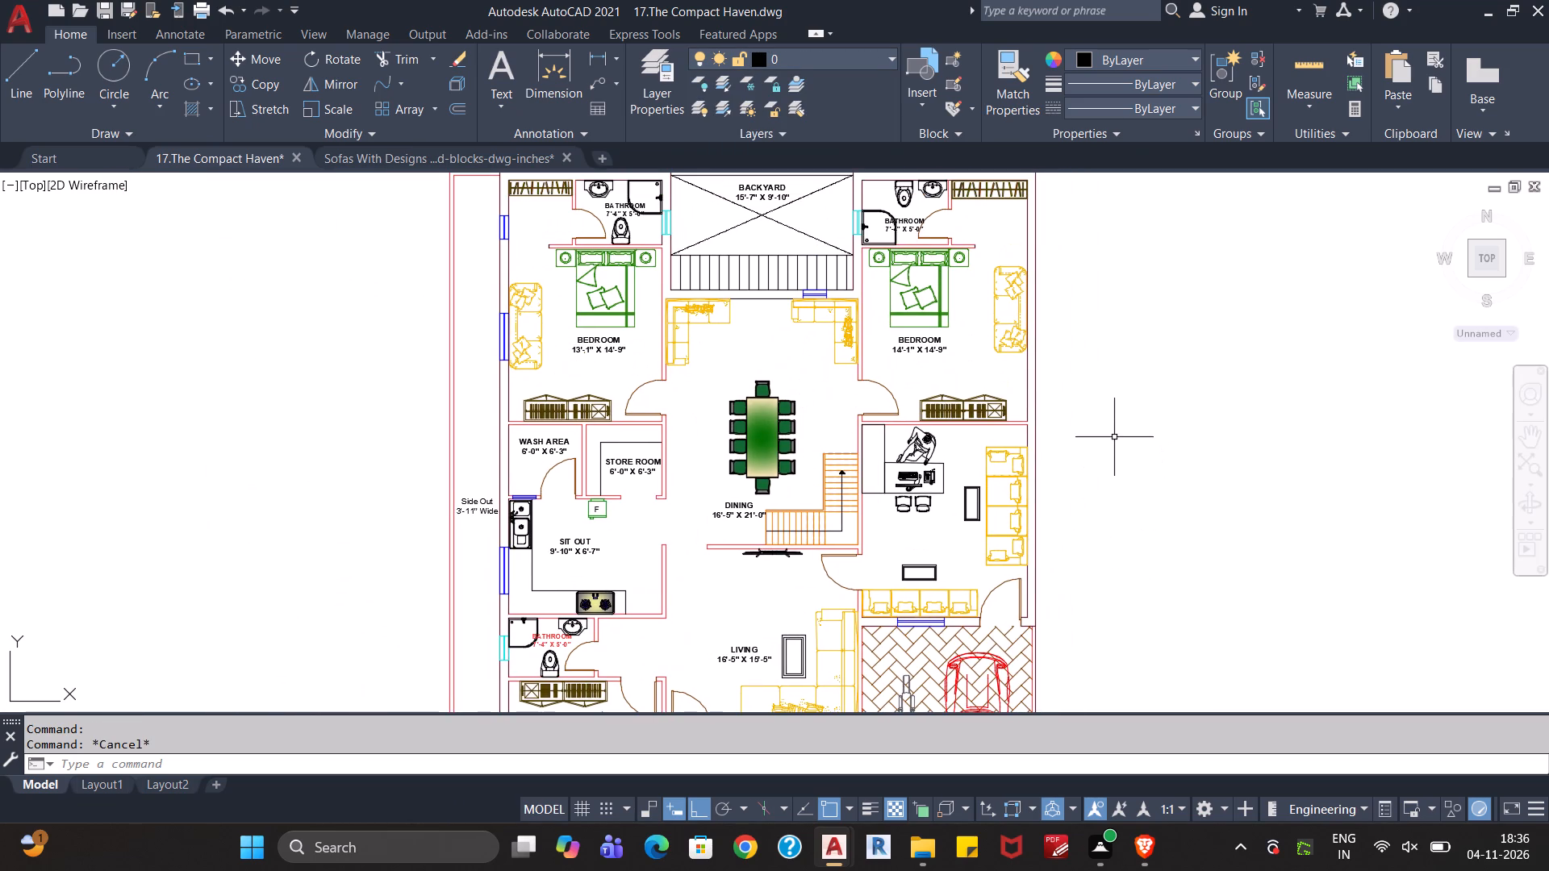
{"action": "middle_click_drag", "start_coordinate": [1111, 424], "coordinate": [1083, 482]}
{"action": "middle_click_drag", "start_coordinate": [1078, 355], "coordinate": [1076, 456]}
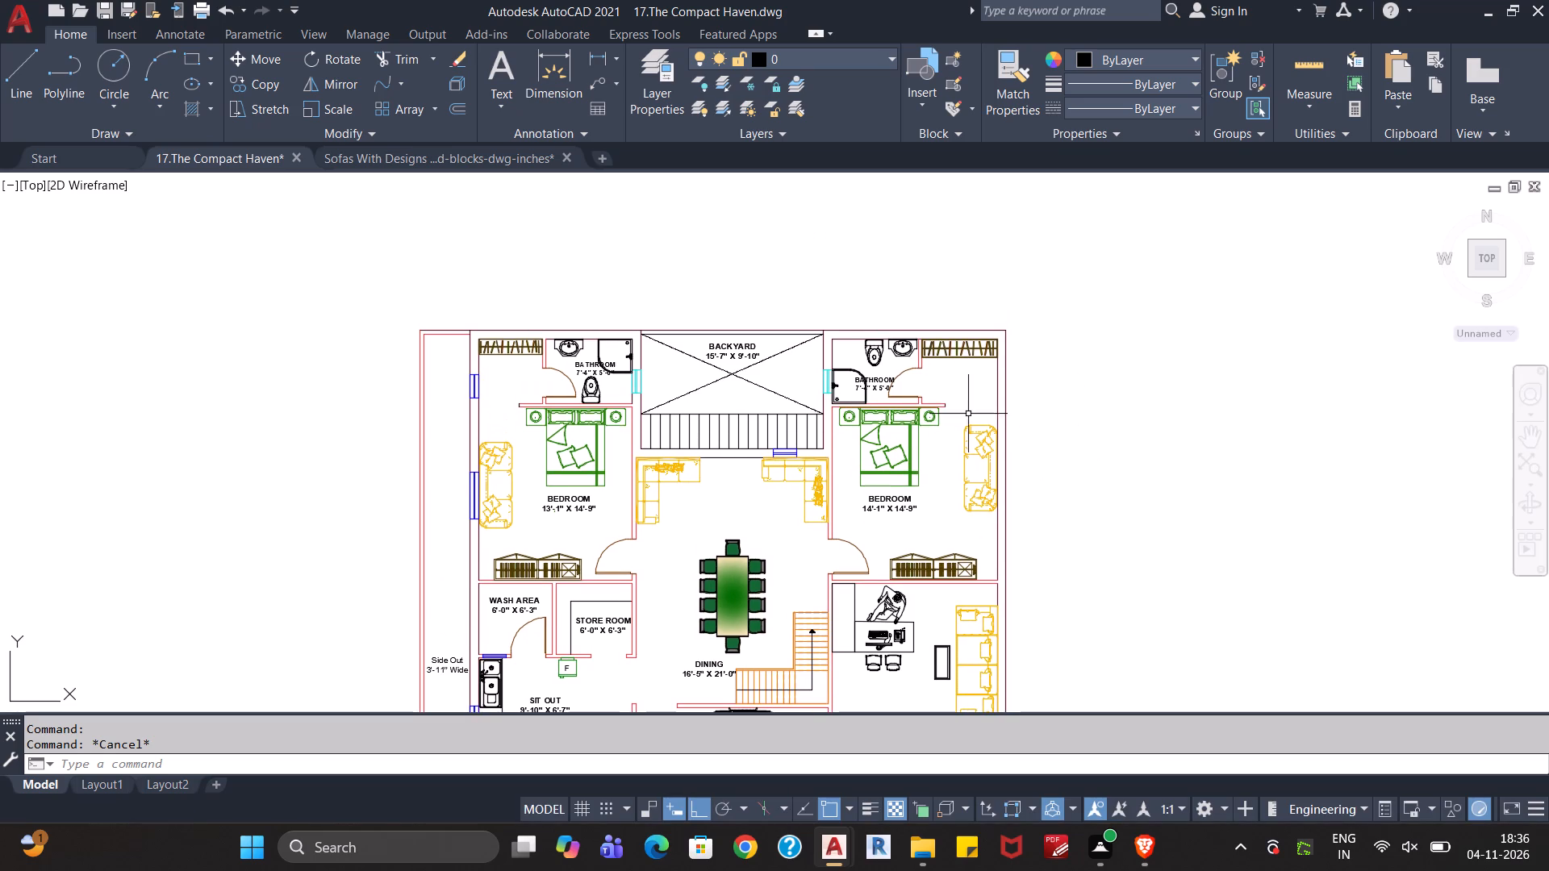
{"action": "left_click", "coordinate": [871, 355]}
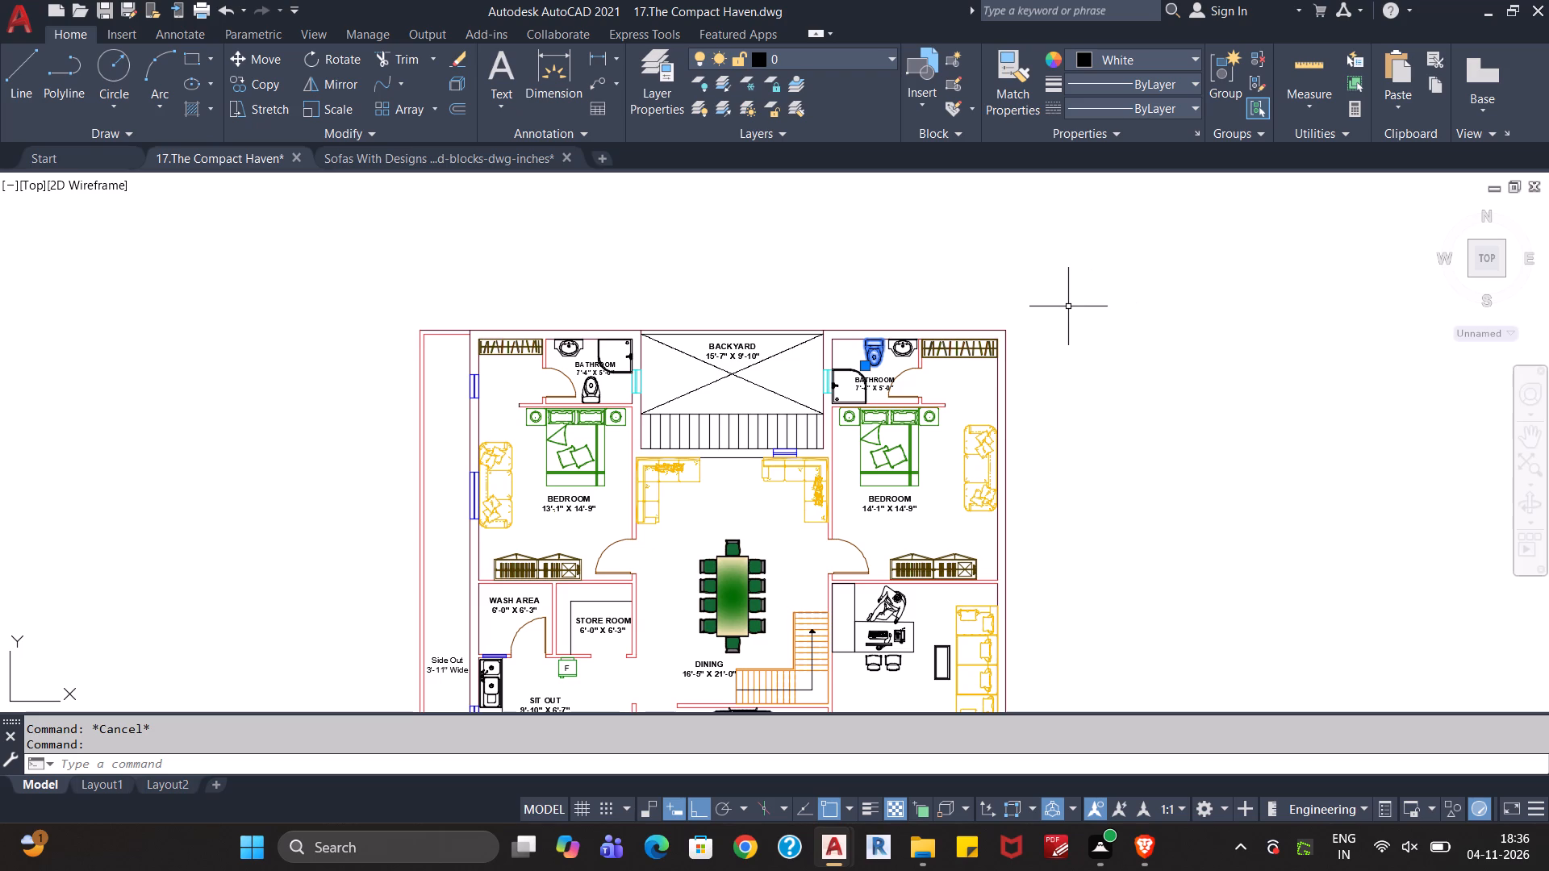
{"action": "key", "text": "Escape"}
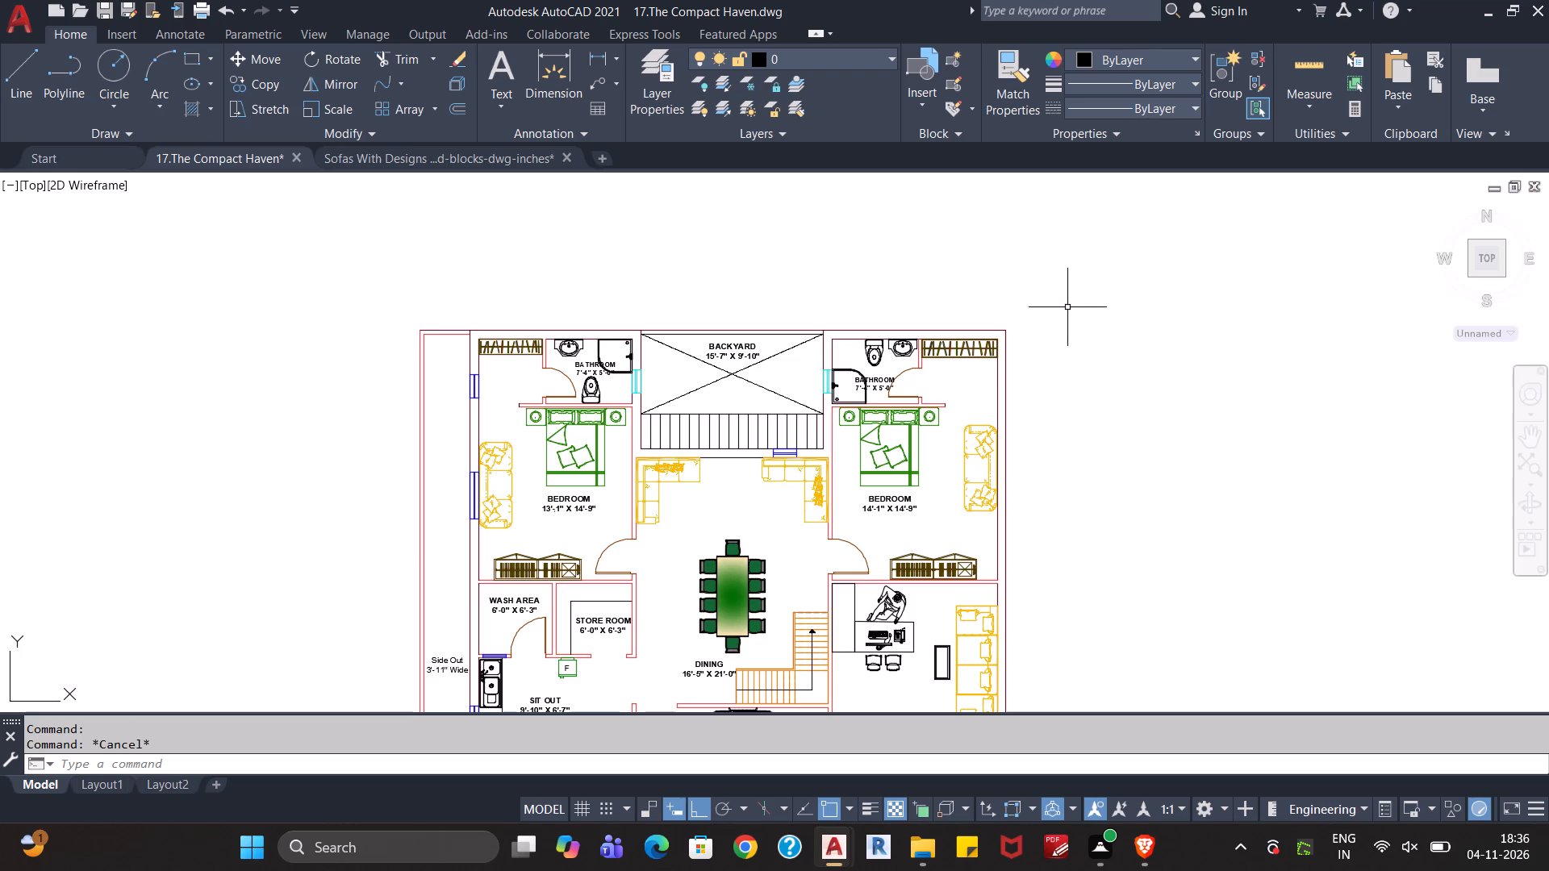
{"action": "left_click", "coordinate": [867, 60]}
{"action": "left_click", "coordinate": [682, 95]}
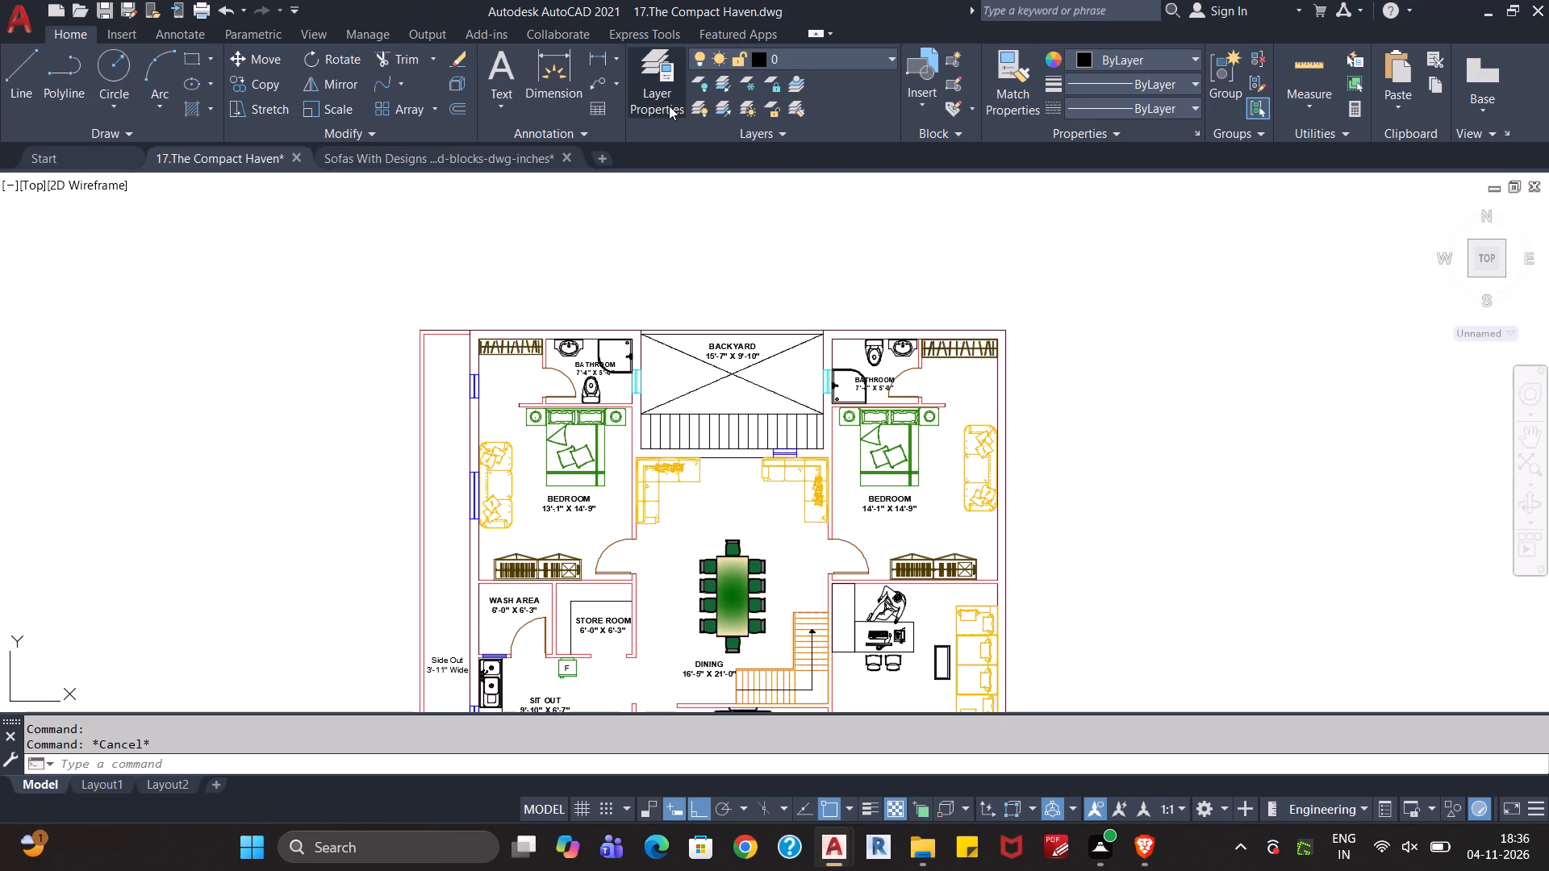
Create a new layer named Commode in the layer properties.
{"action": "left_click", "coordinate": [663, 102]}
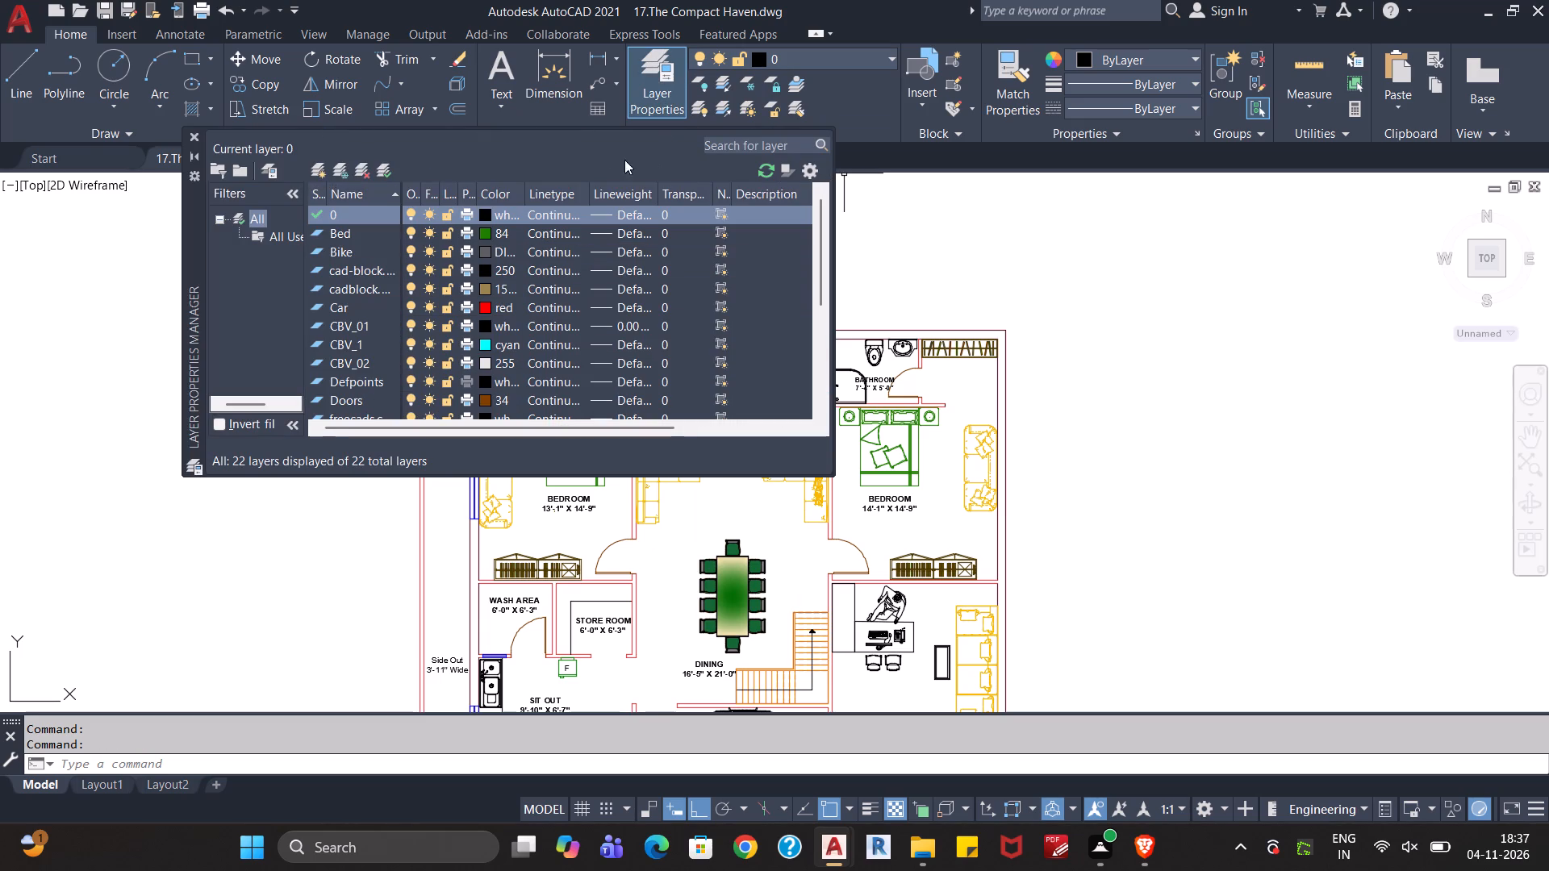
{"action": "left_click", "coordinate": [546, 160]}
{"action": "scroll", "coordinate": [558, 260], "scroll_direction": "down", "scroll_amount": 6}
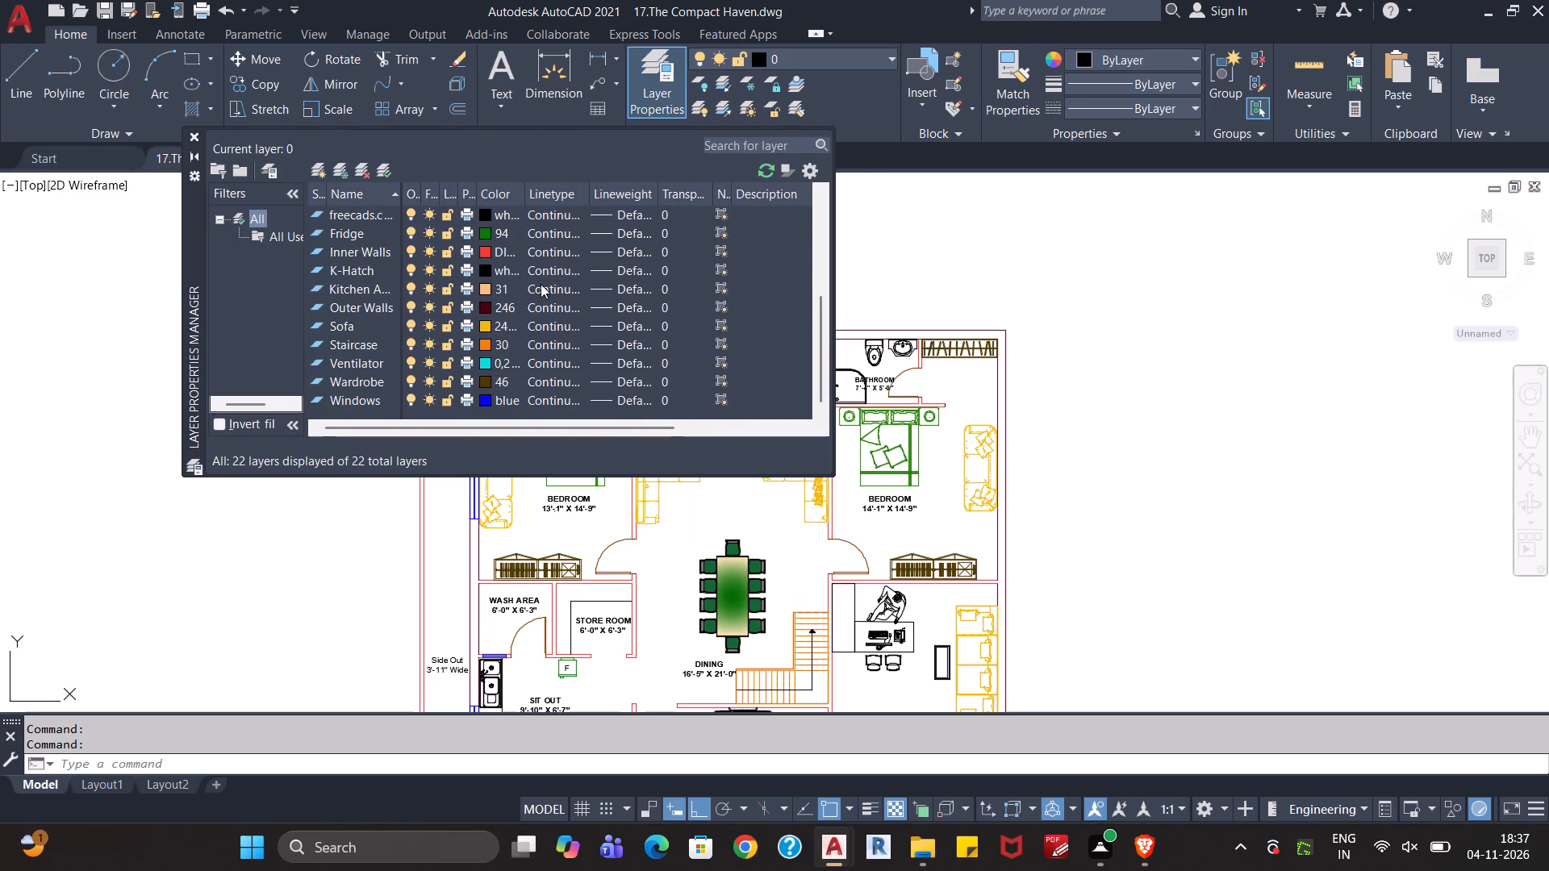
{"action": "scroll", "coordinate": [536, 288], "scroll_direction": "up", "scroll_amount": 7}
{"action": "left_click", "coordinate": [320, 171]}
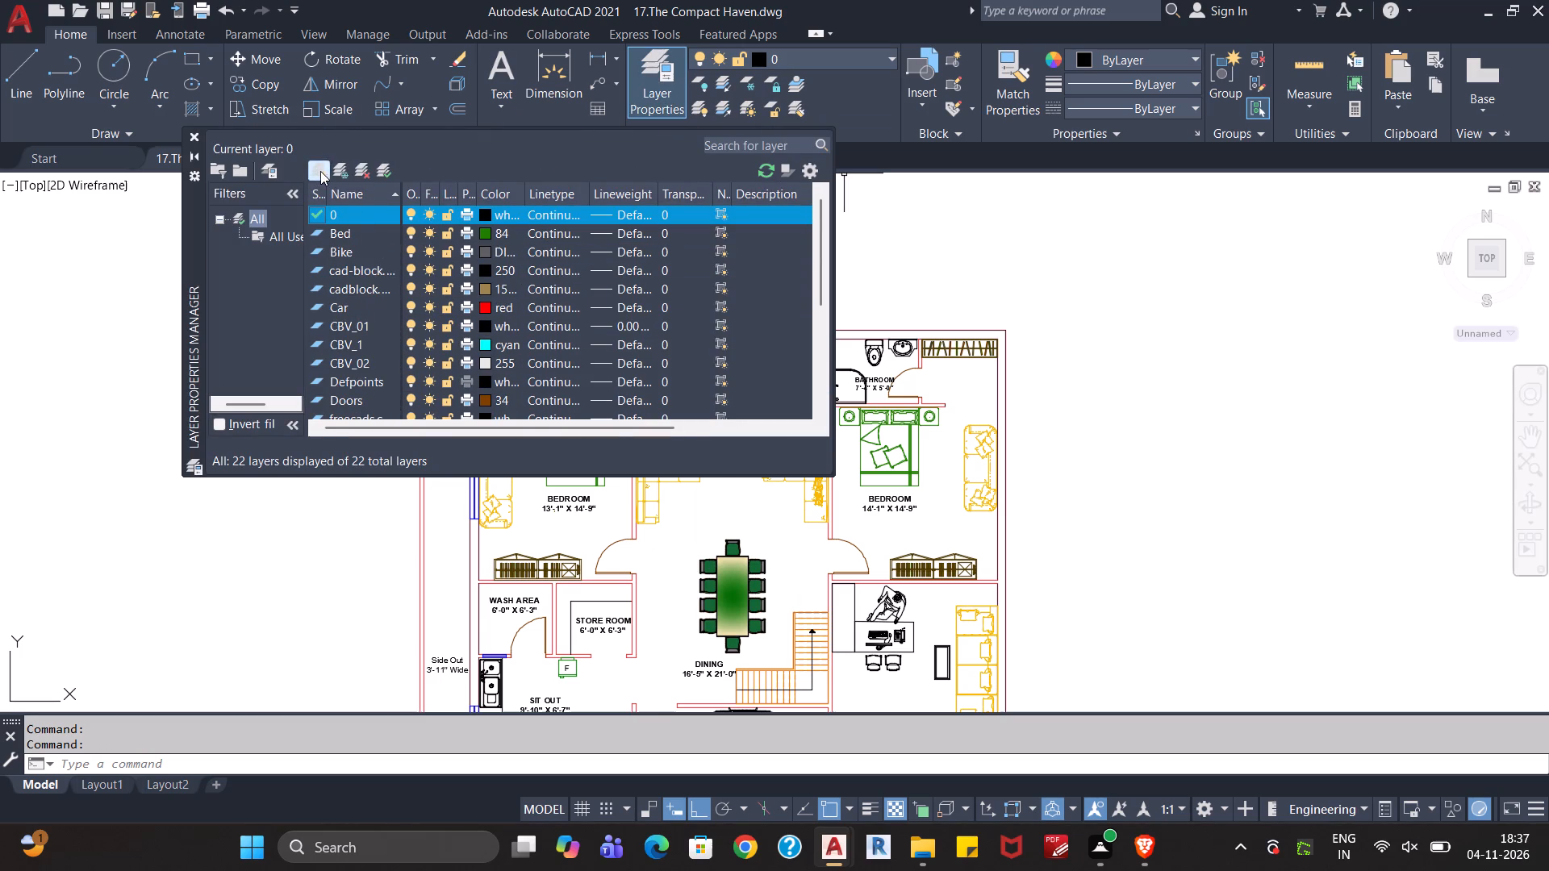
{"action": "type", "text": "Com"}
{"action": "type", "text": "mode"}
{"action": "key", "text": "Return"}
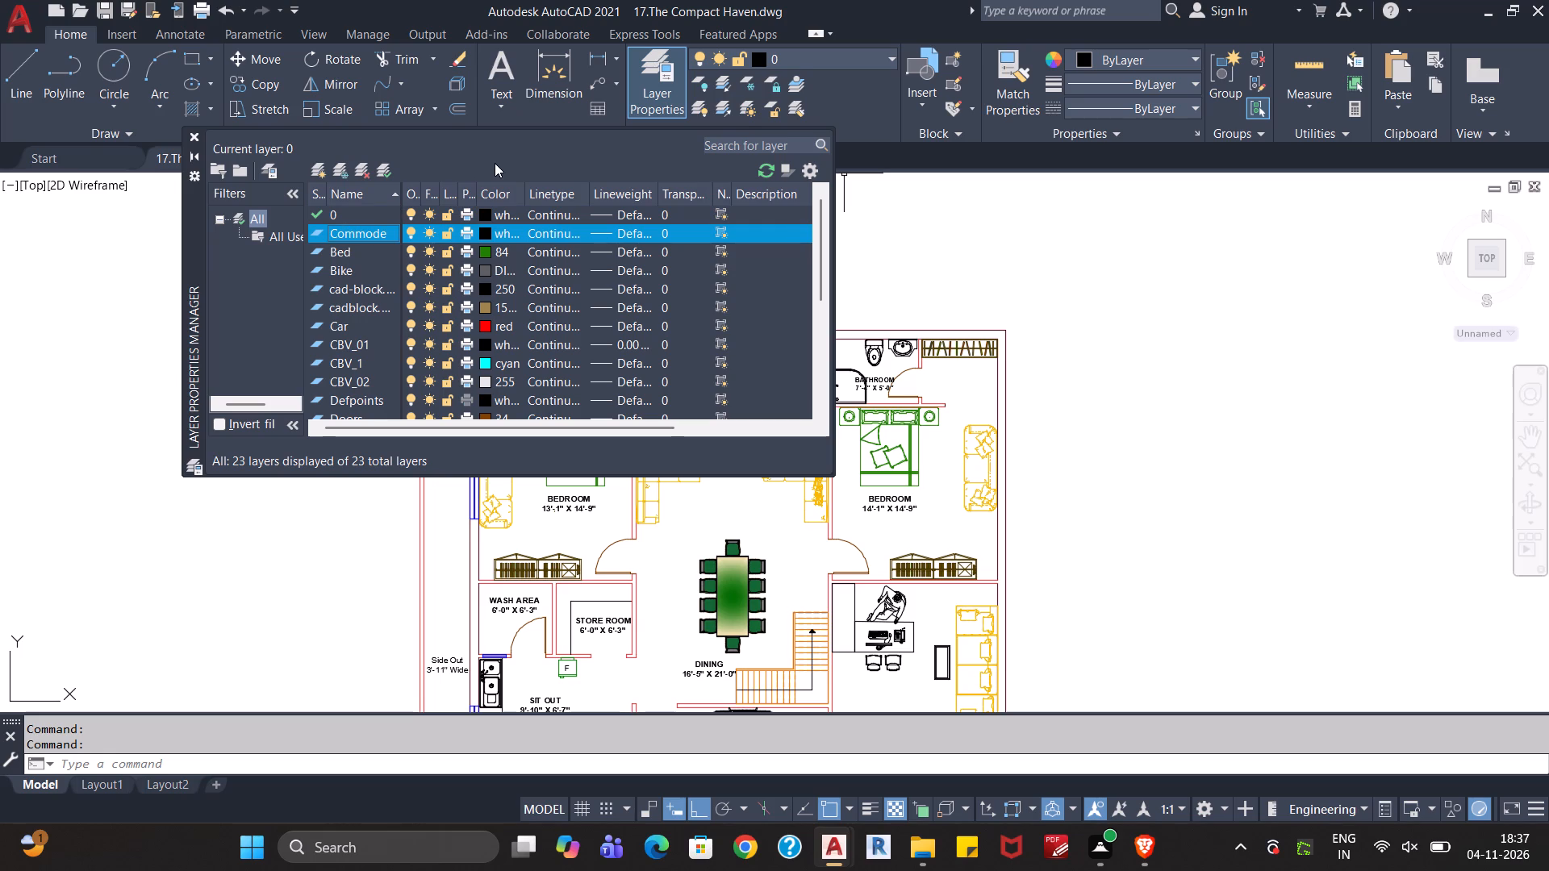
Create another new layer named Shower Tray.
{"action": "key", "text": "alt+n"}
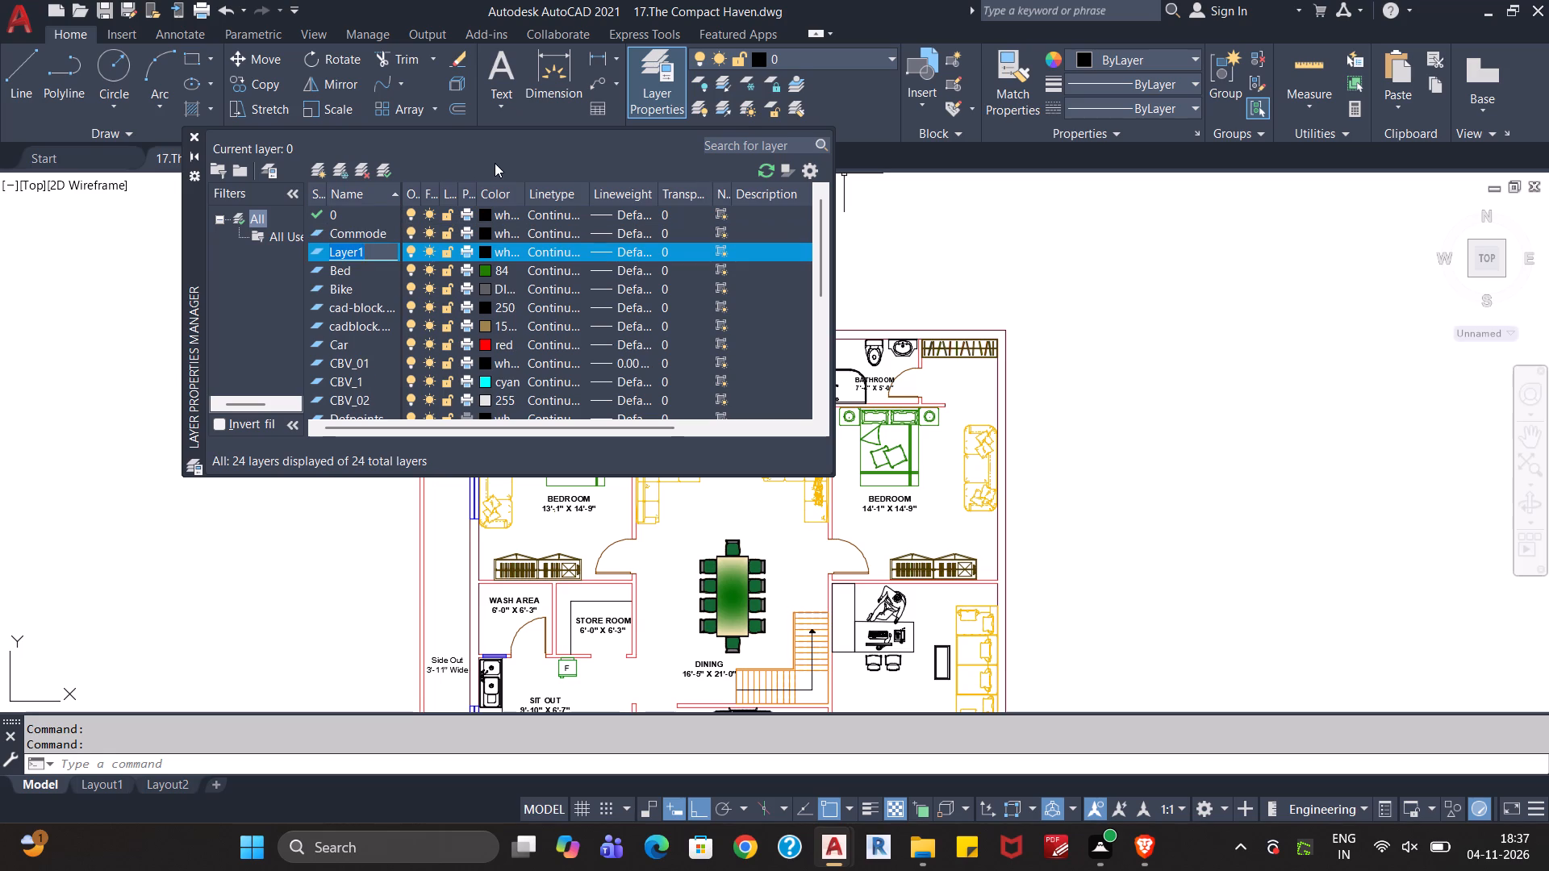
{"action": "type", "text": "Shower"}
{"action": "key", "text": "space"}
{"action": "type", "text": "Tra"}
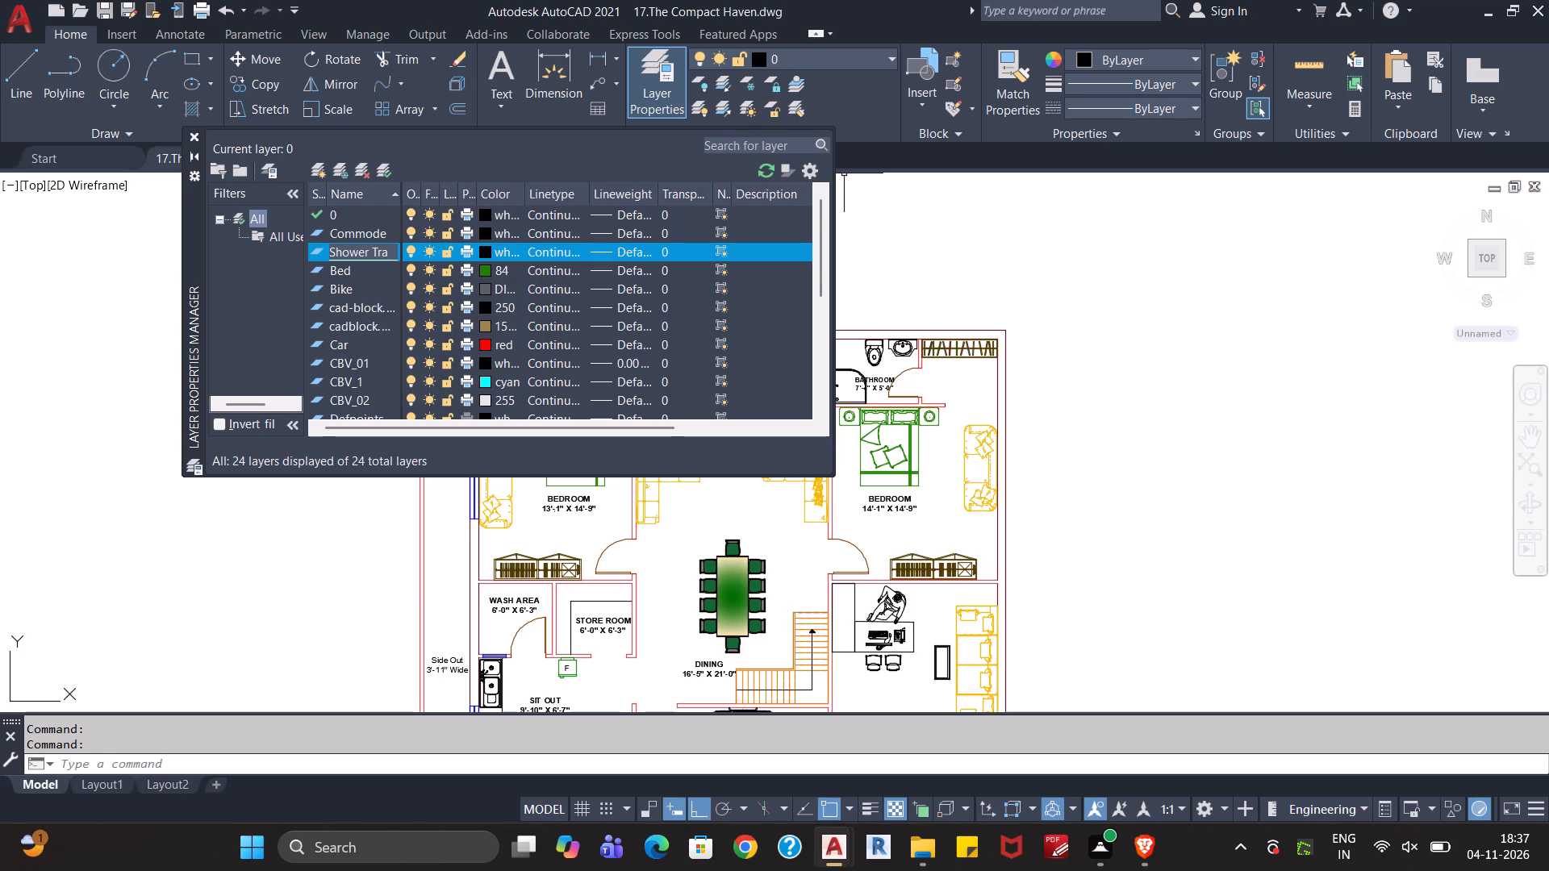
{"action": "key", "text": "y"}
{"action": "key", "text": "Return"}
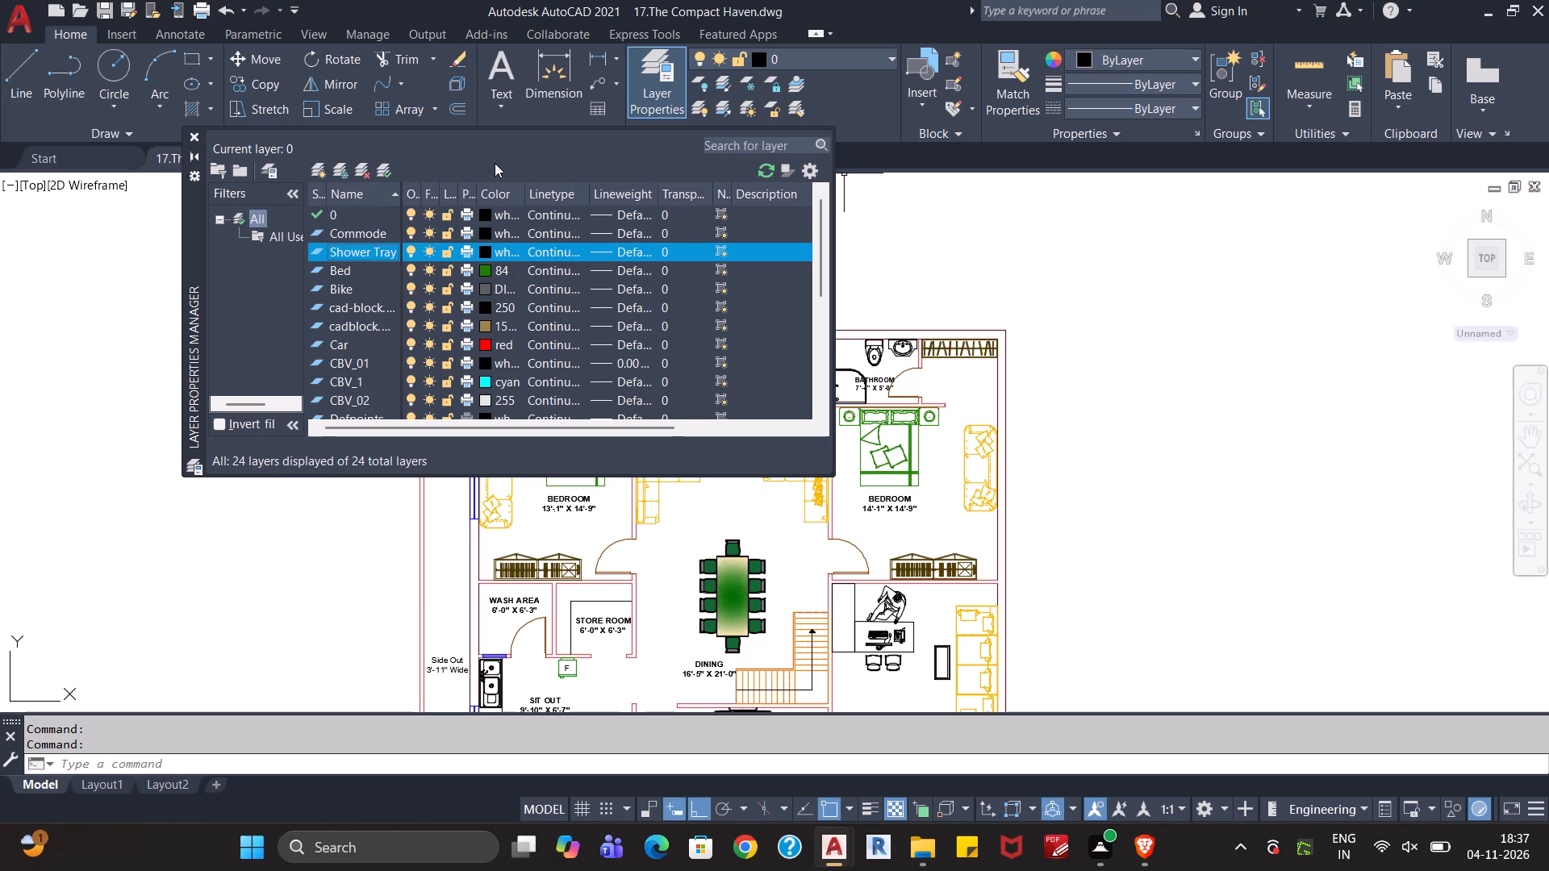
Add a third new layer and try to name it "Sink/ Wash basin".
{"action": "key", "text": "alt+n"}
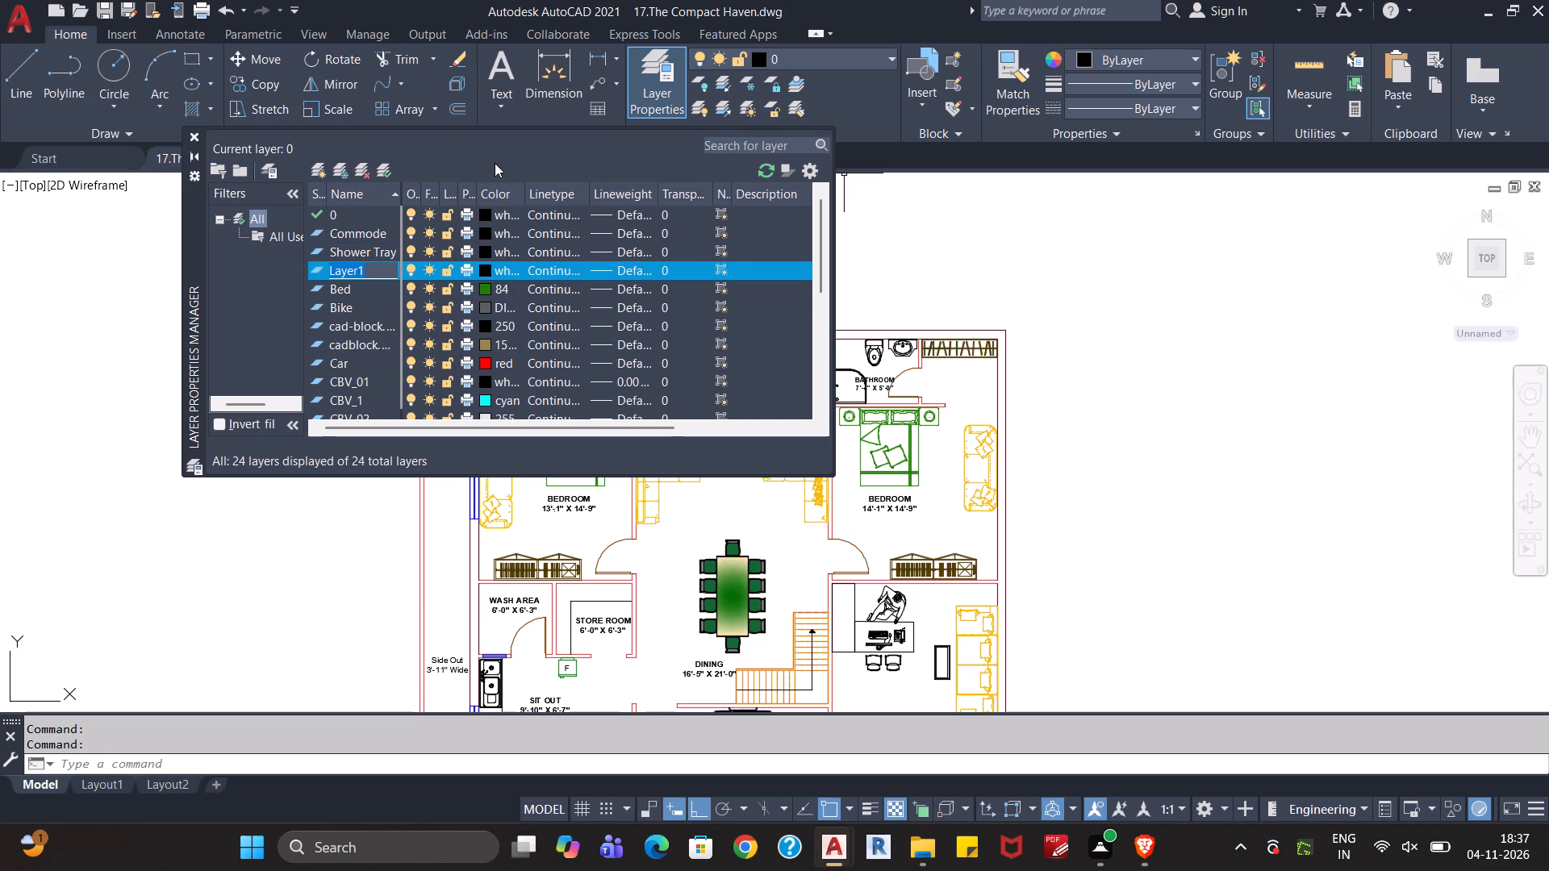
{"action": "type", "text": "Sink"}
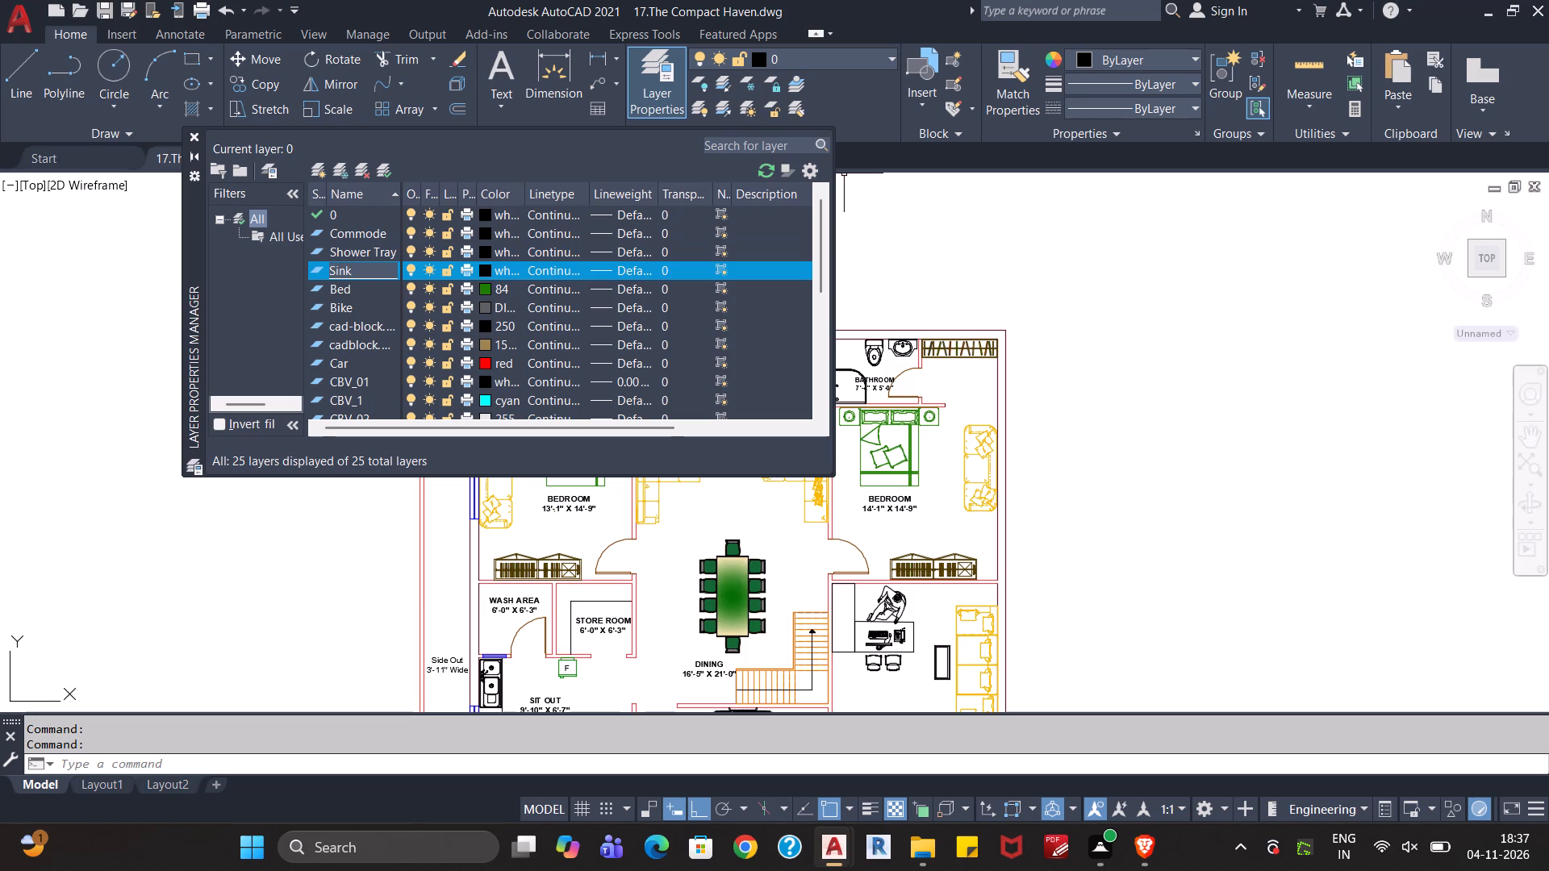
{"action": "key", "text": "slash"}
{"action": "key", "text": "space"}
{"action": "type", "text": "Wash"}
{"action": "key", "text": "space"}
{"action": "type", "text": "basin"}
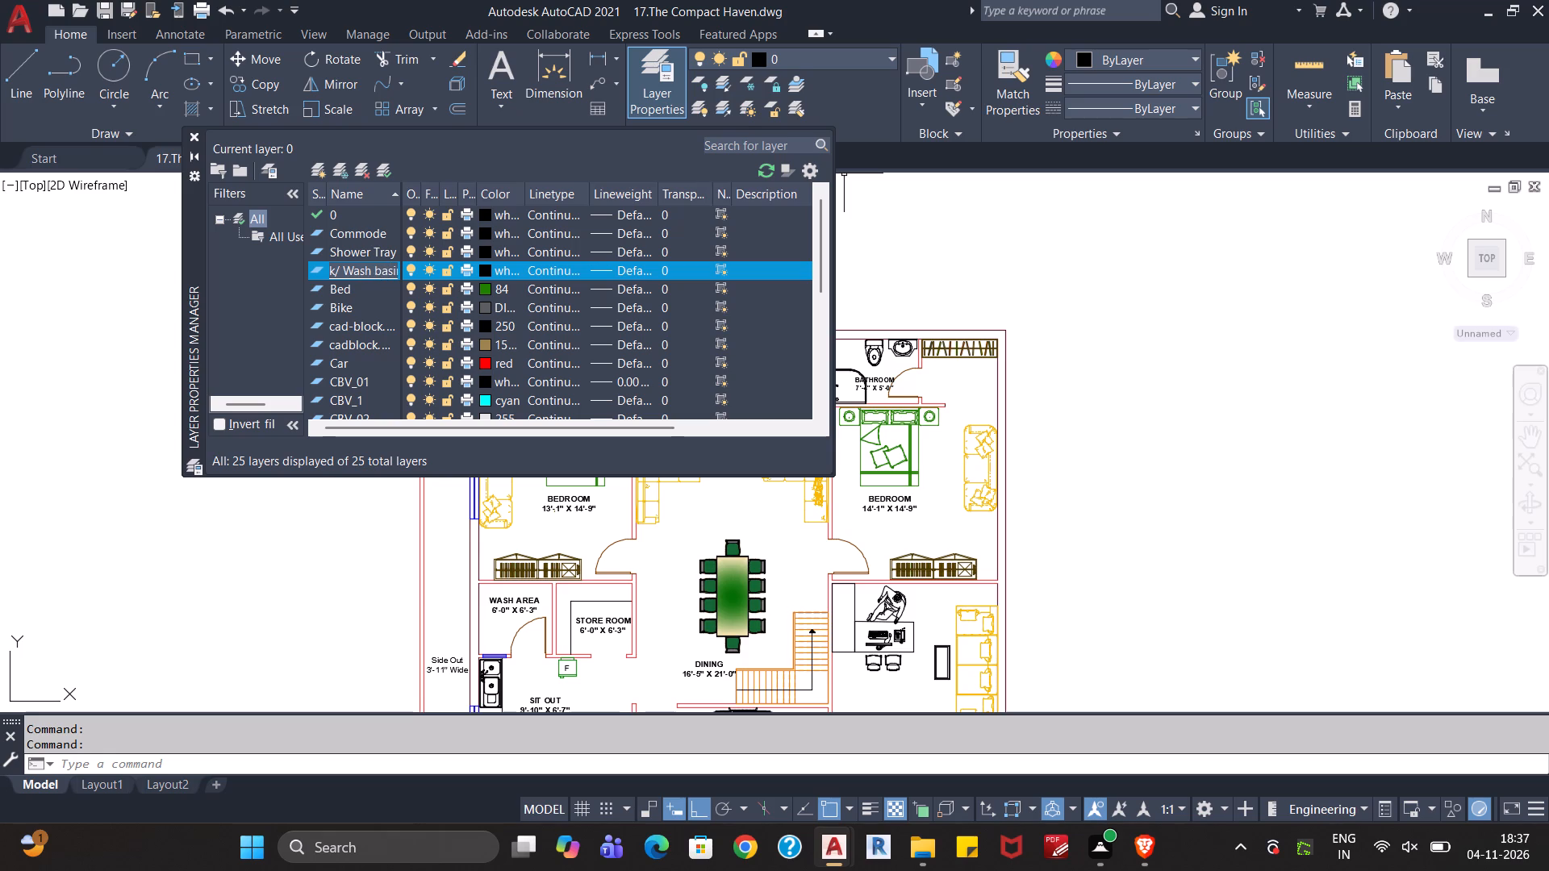
{"action": "key", "text": "Return"}
{"action": "key", "text": "Return"}
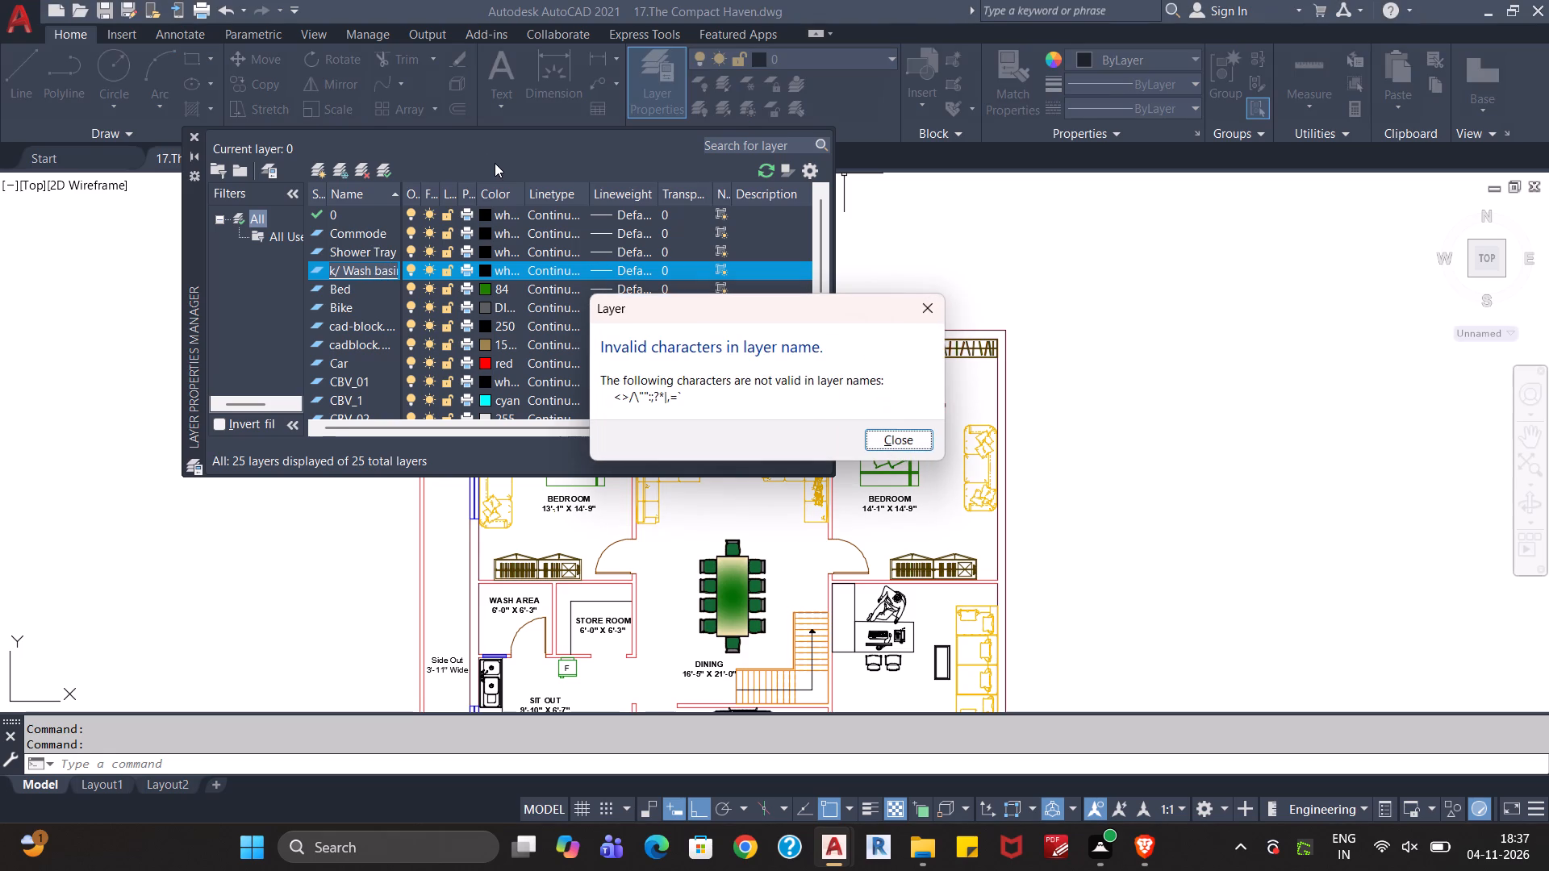
Correct the new layer's name to "Sink-Wash basin", replacing the slash and space with a hyphen.
{"action": "key", "text": "Left"}
{"action": "key", "text": "Left"}
{"action": "key", "text": "Left"}
{"action": "key", "text": "Left"}
{"action": "key", "text": "Left"}
{"action": "key", "text": "Left"}
{"action": "key", "text": "Left"}
{"action": "key", "text": "Left"}
{"action": "key", "text": "Left"}
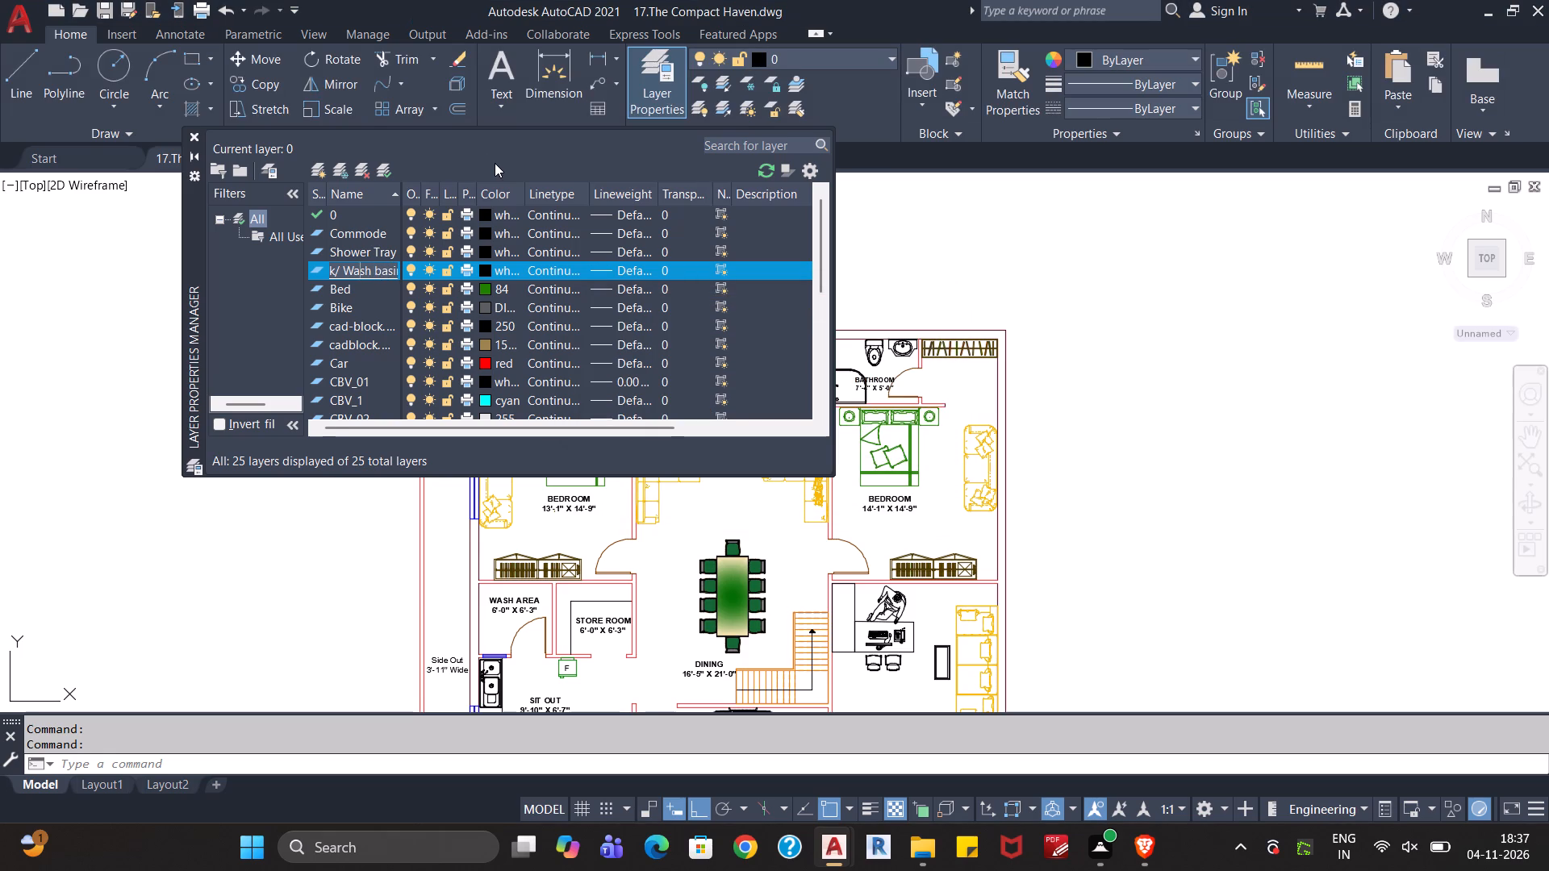
{"action": "key", "text": "Left"}
{"action": "key", "text": "Left"}
{"action": "key", "text": "BackSpace"}
{"action": "key", "text": "BackSpace"}
{"action": "key", "text": "minus"}
{"action": "key", "text": "Return"}
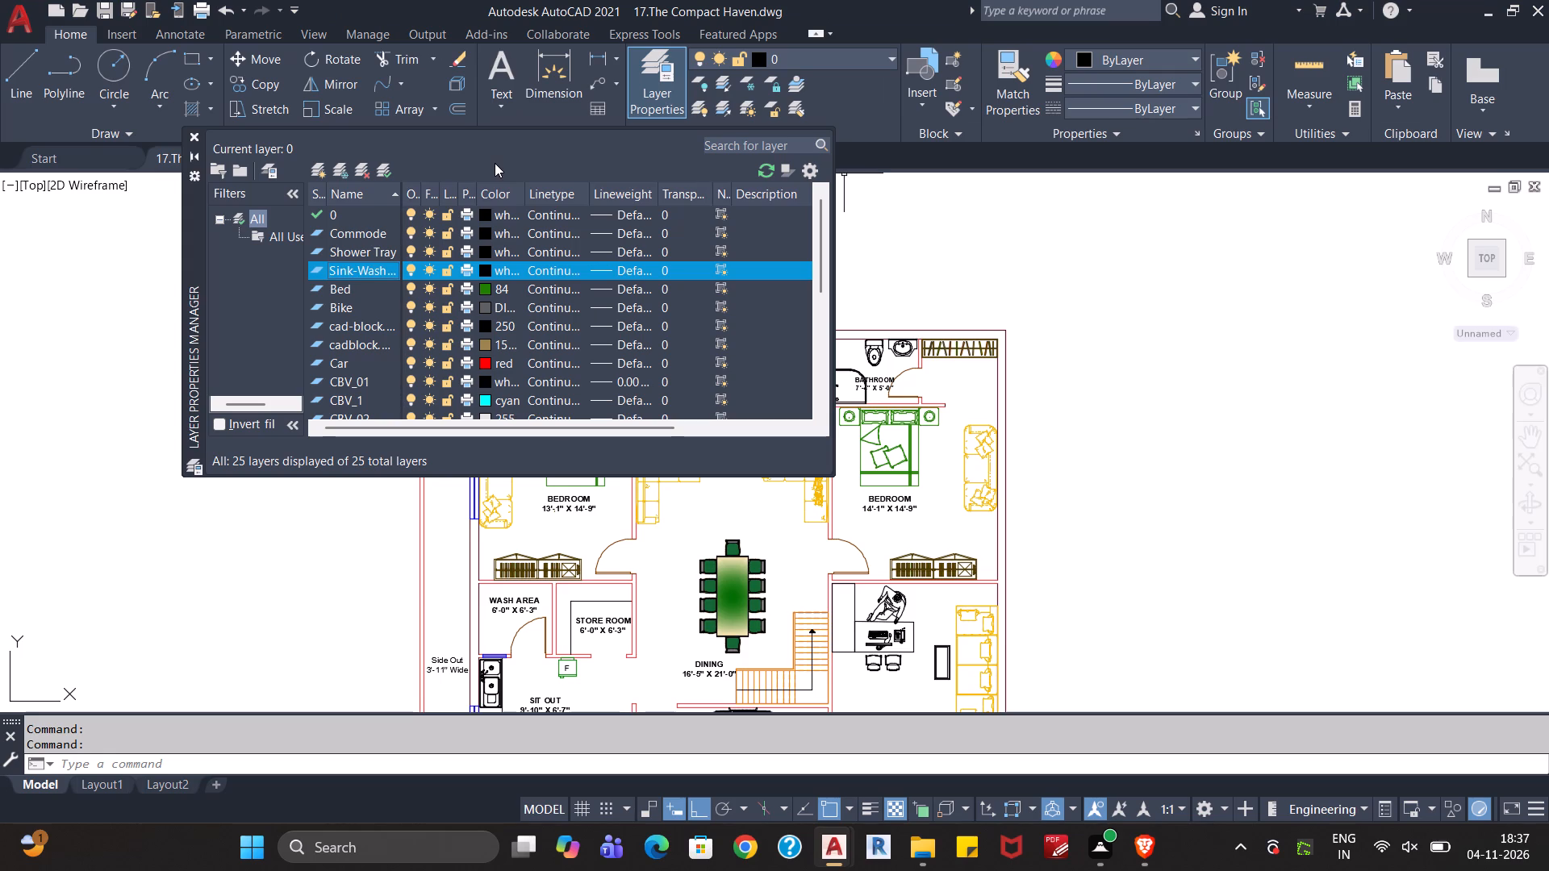
Set the Sink-Wash basin layer's colour to index colour 230.
{"action": "left_click", "coordinate": [485, 268]}
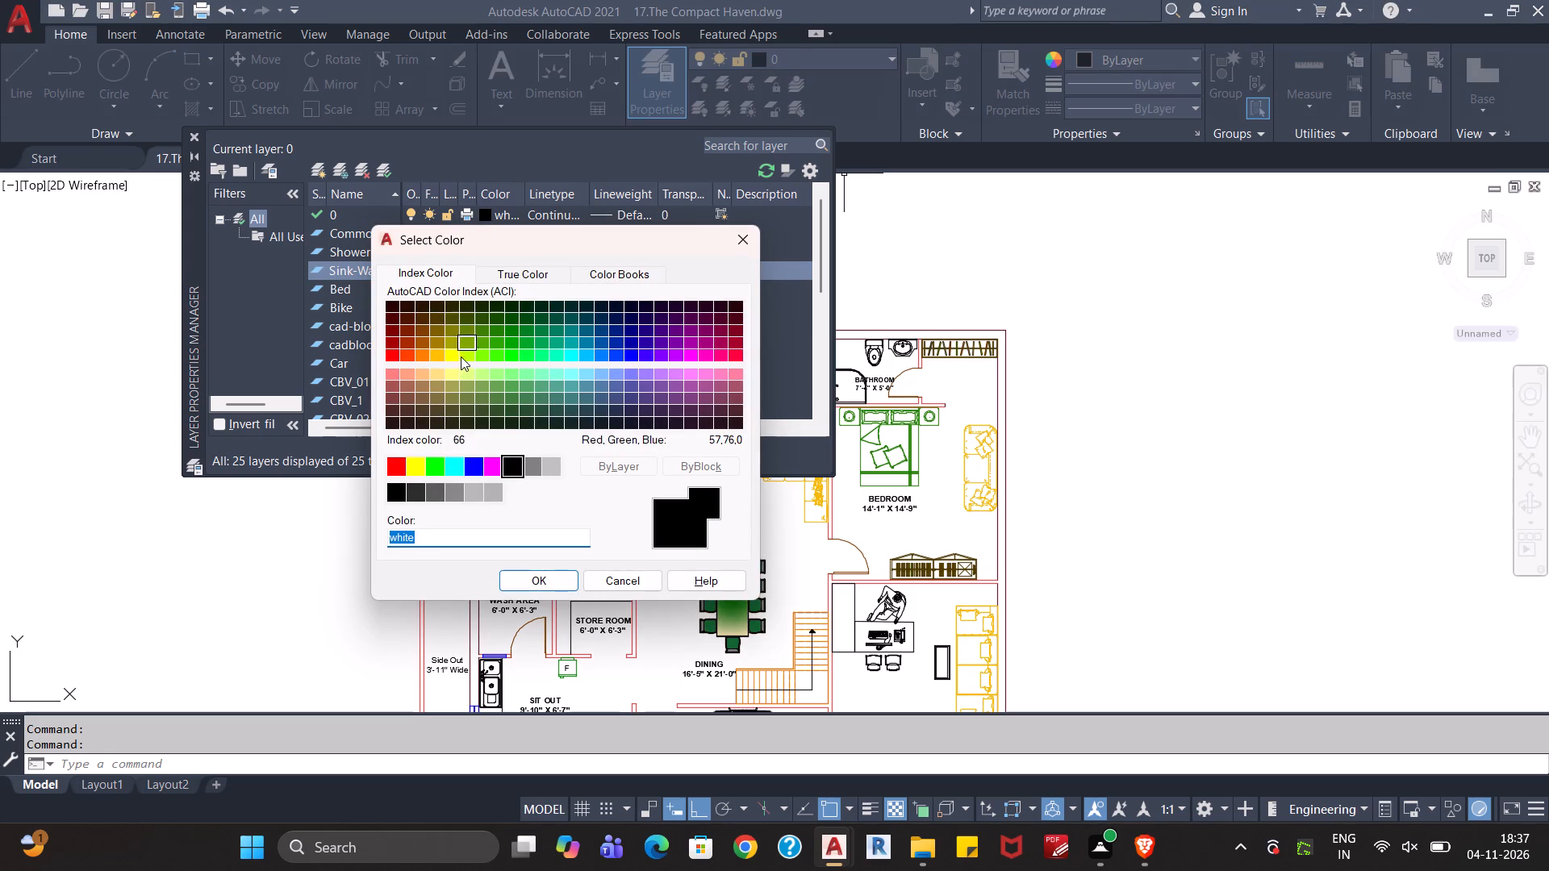
{"action": "left_click", "coordinate": [722, 355]}
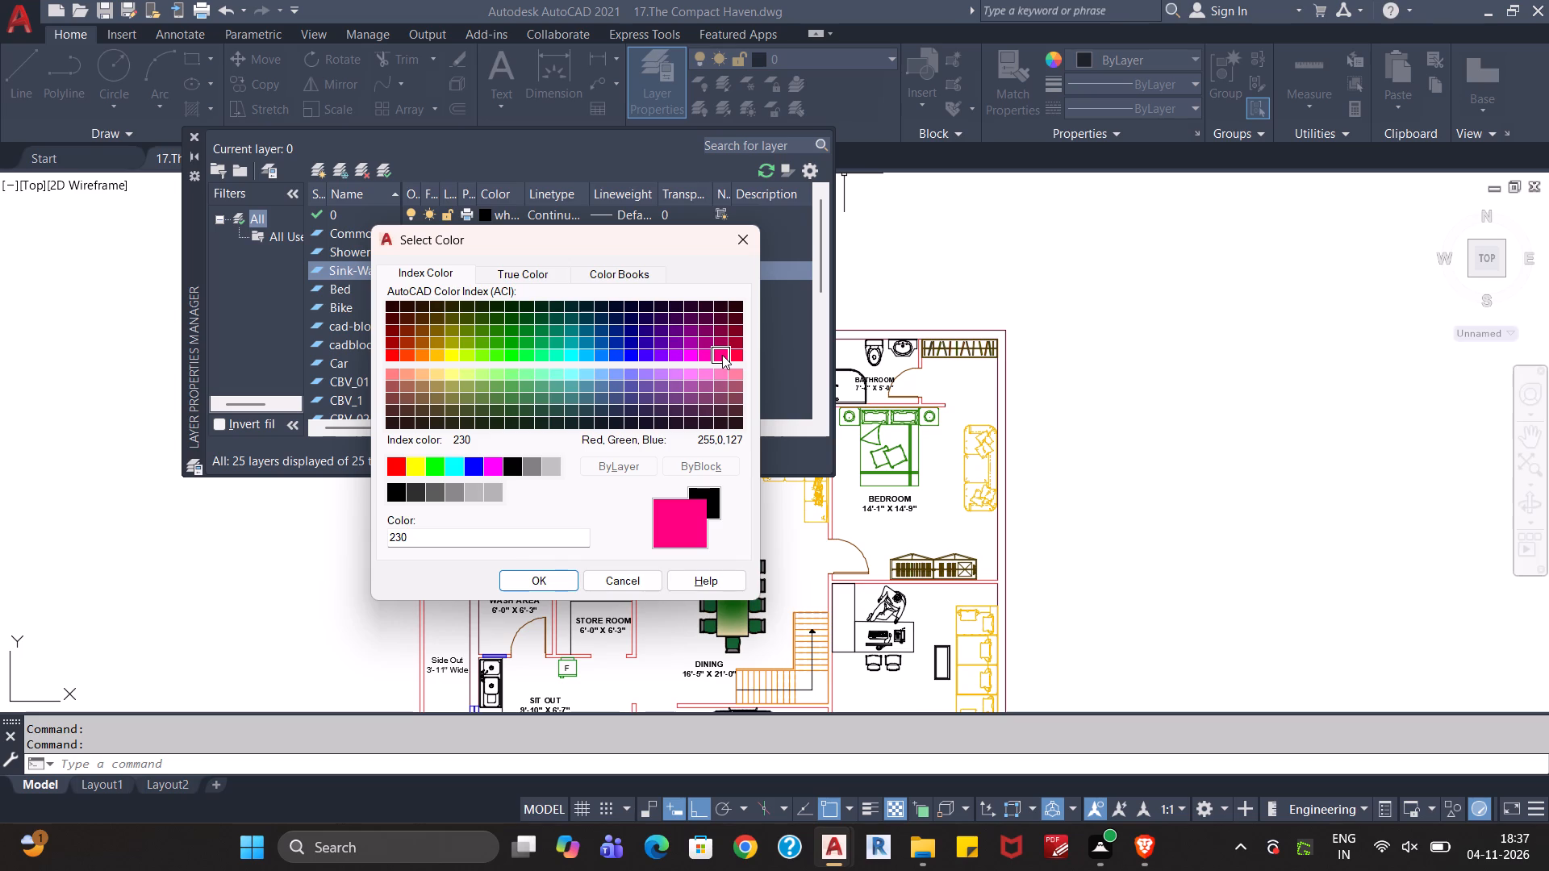
{"action": "left_click", "coordinate": [563, 587]}
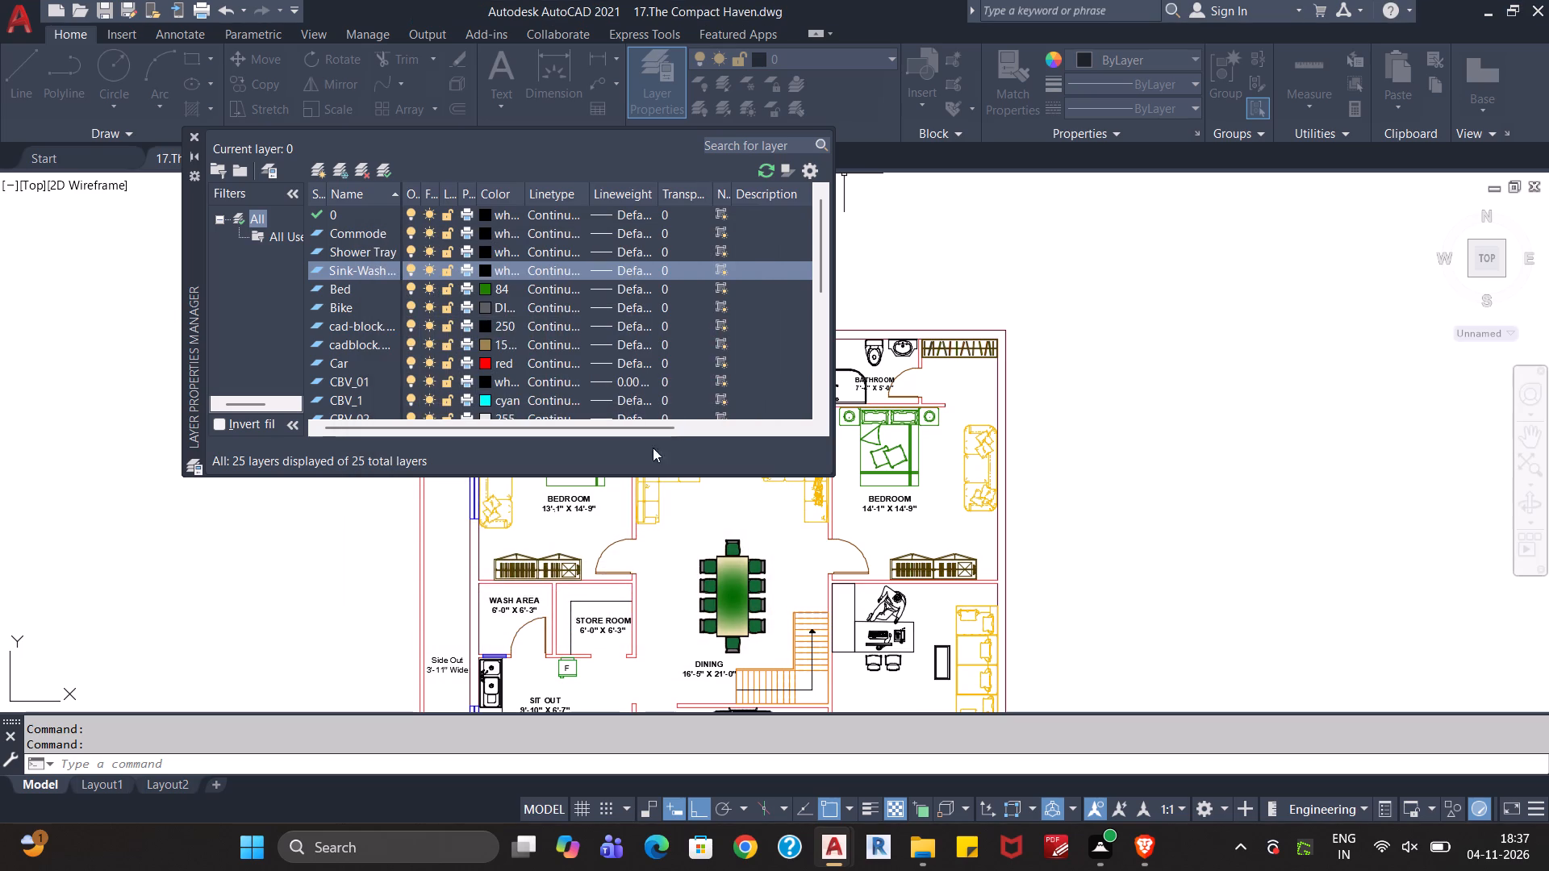
Set the Shower Tray layer's colour to index colour 251.
{"action": "left_click", "coordinate": [486, 252]}
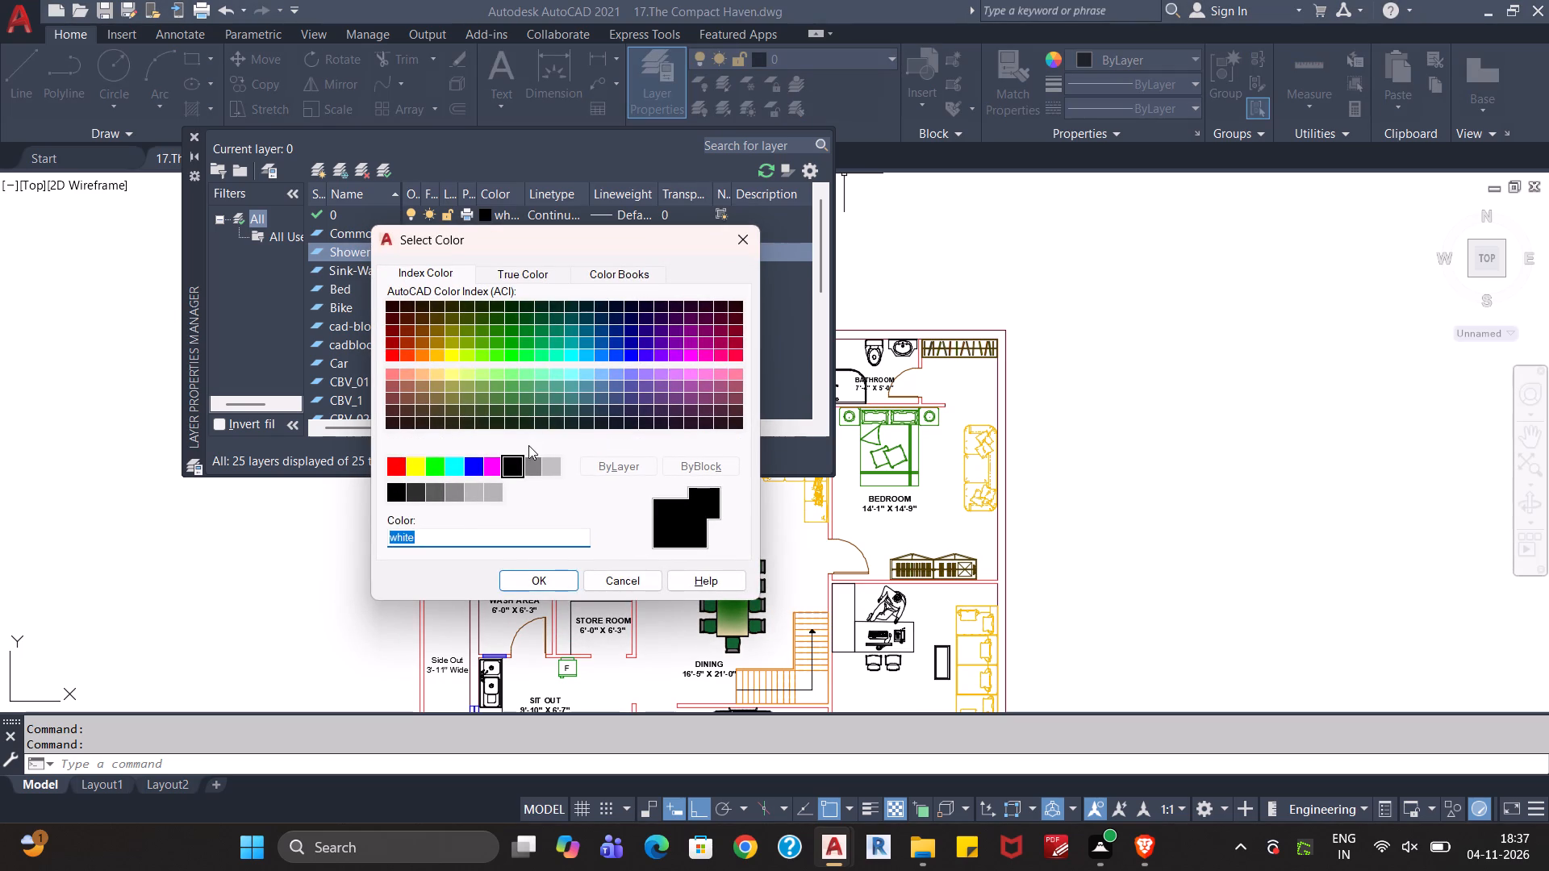
{"action": "left_click", "coordinate": [434, 494]}
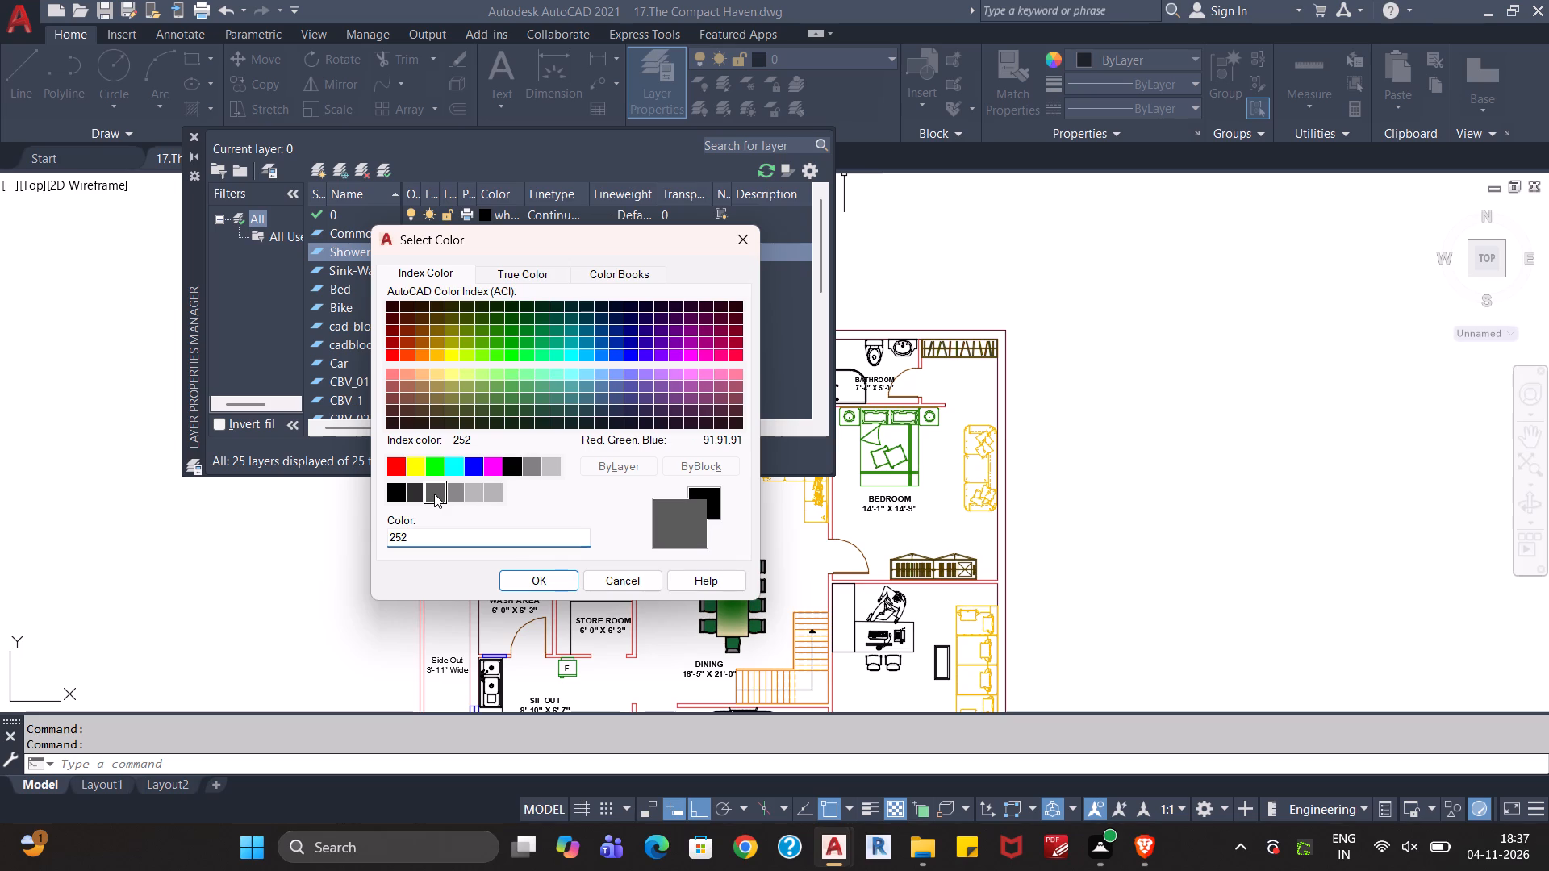
{"action": "left_click", "coordinate": [424, 493]}
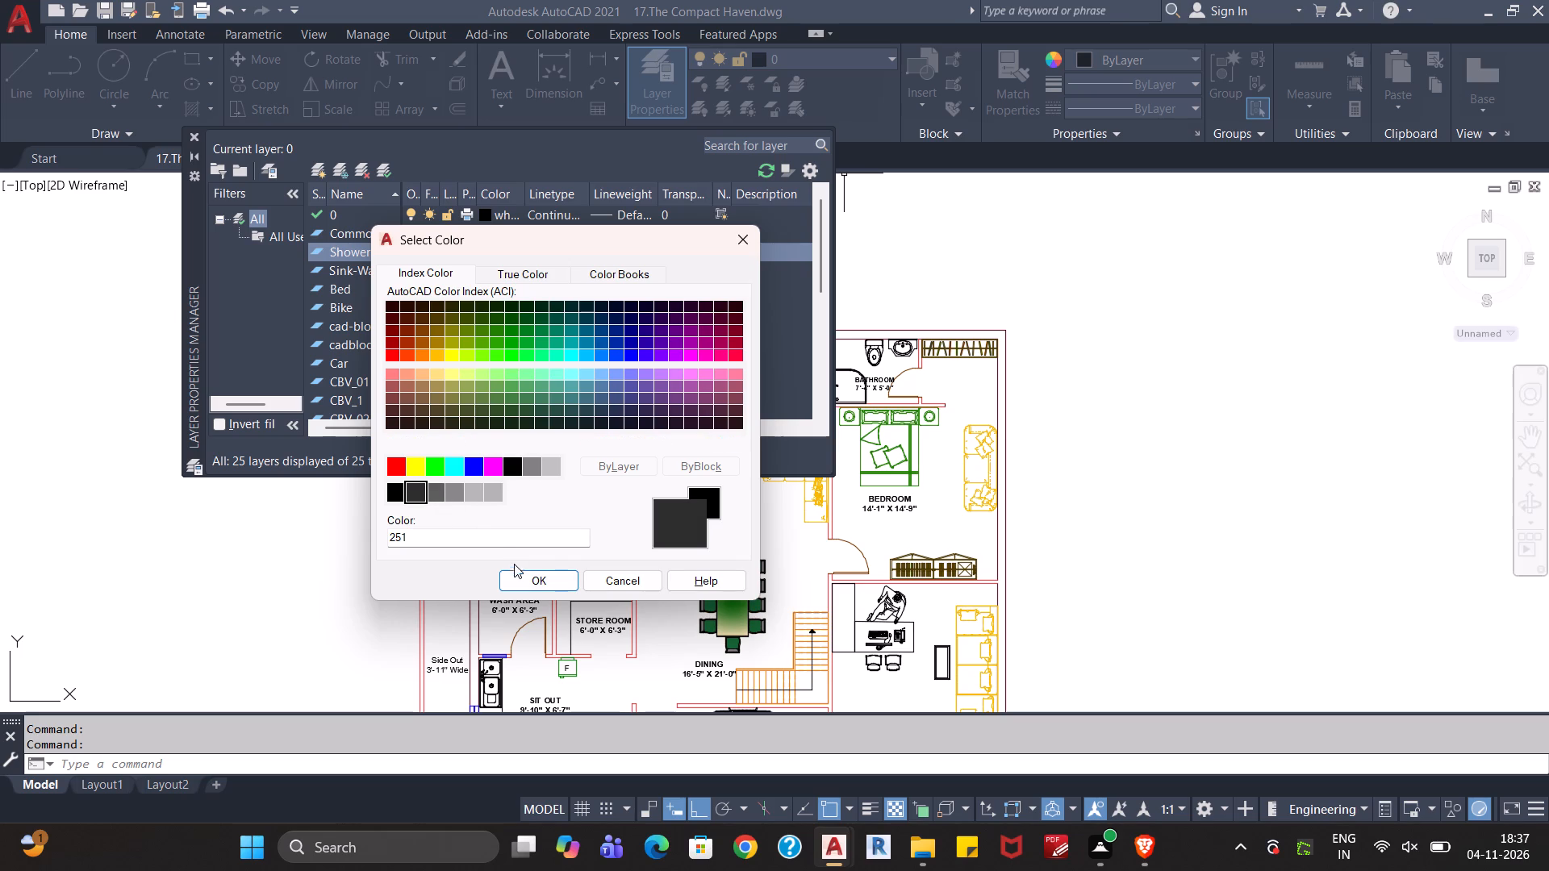
{"action": "left_click", "coordinate": [522, 580]}
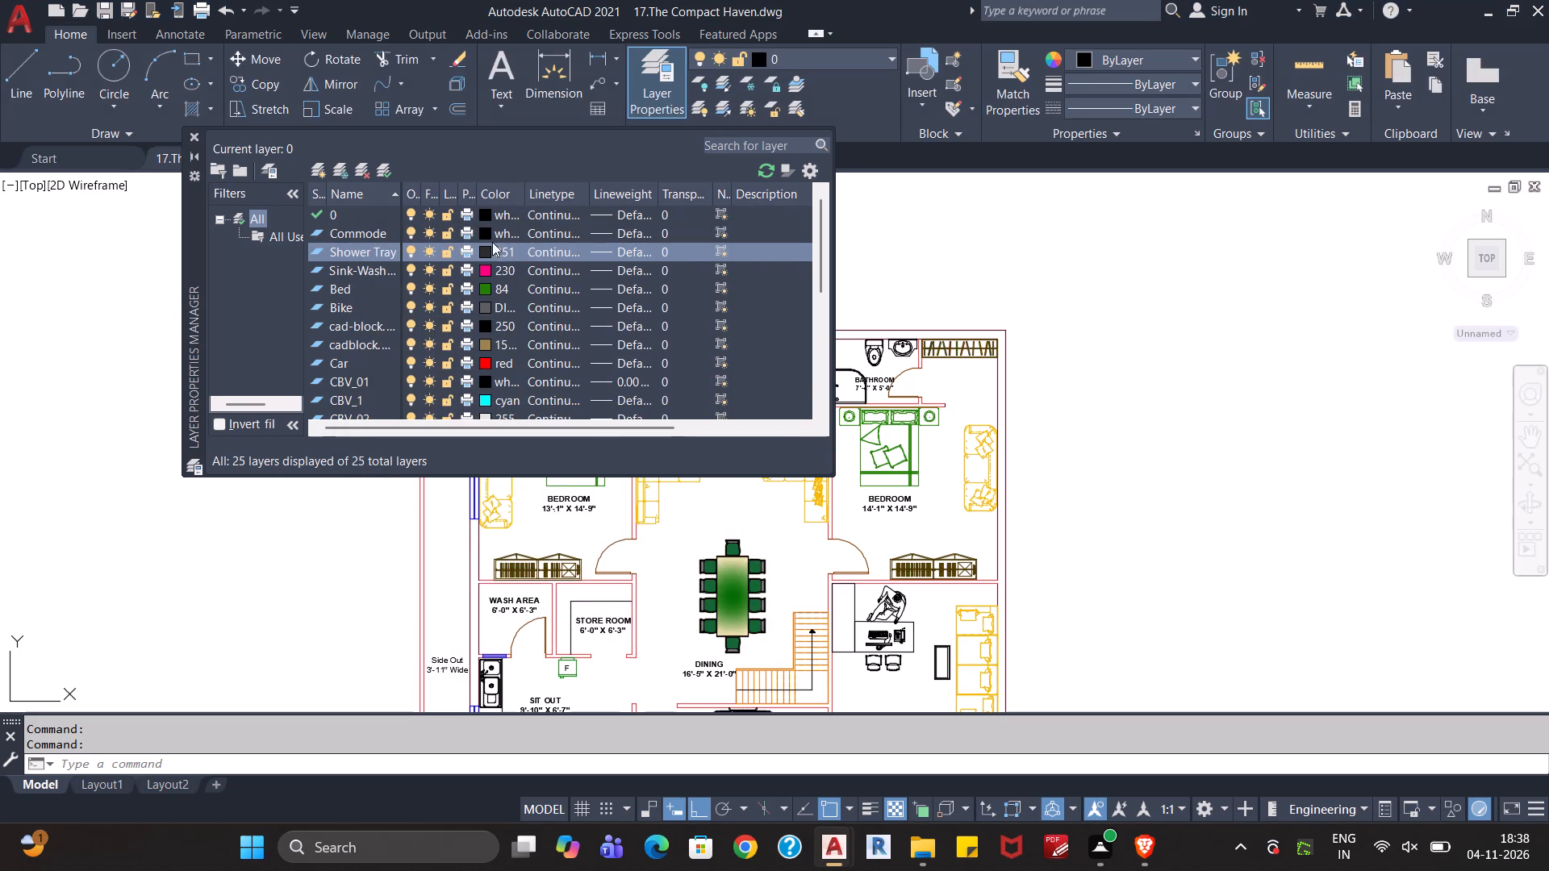
Set the Commode layer's colour to index colour 206 and close the layer manager.
{"action": "left_click", "coordinate": [484, 235]}
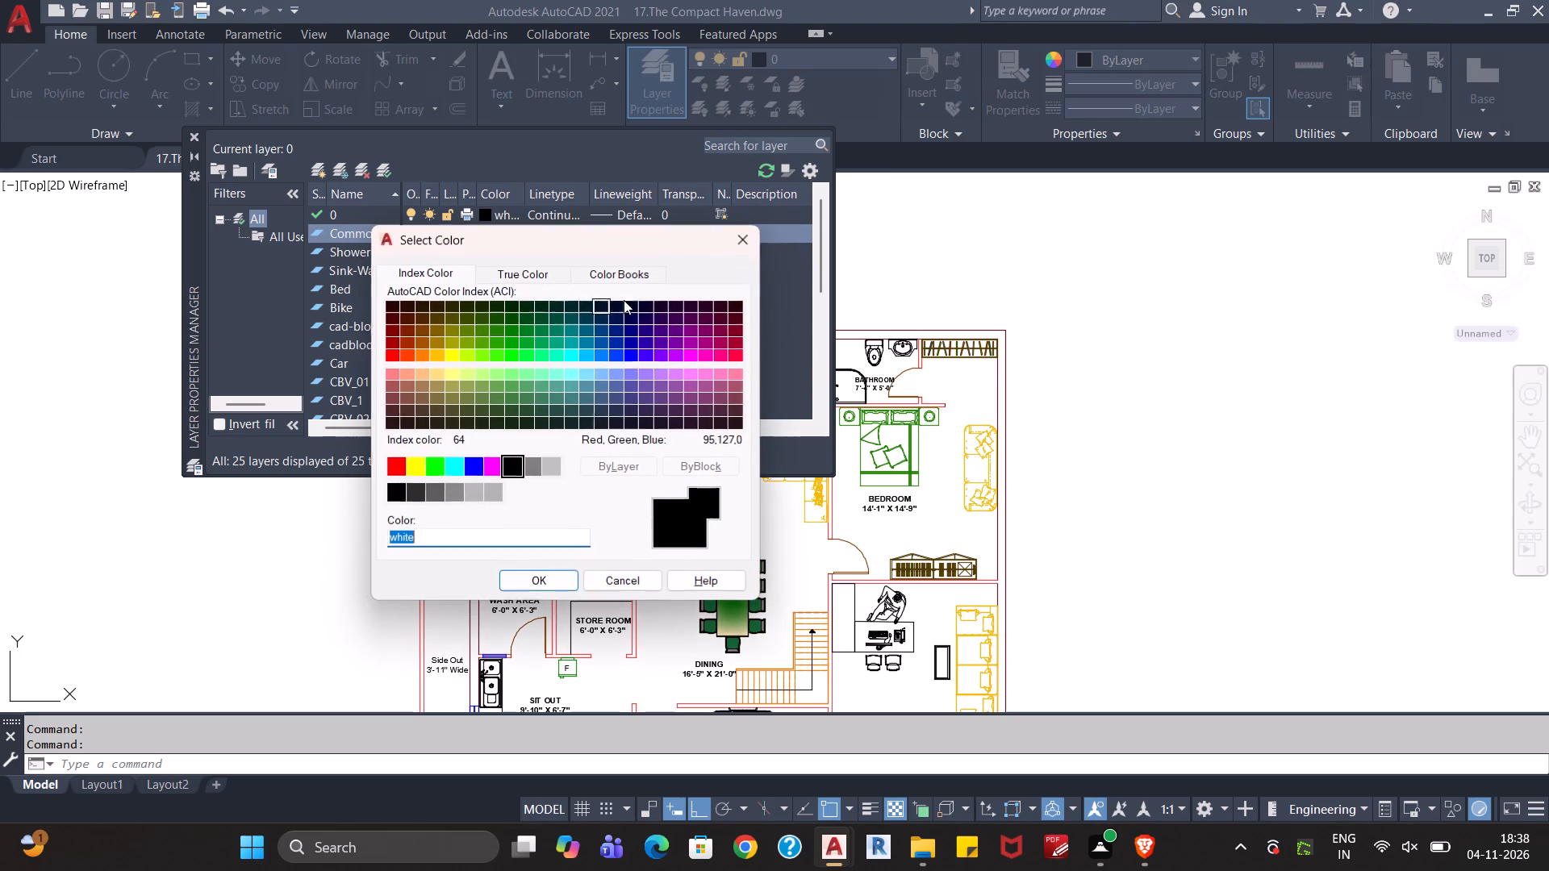
{"action": "left_click", "coordinate": [674, 321]}
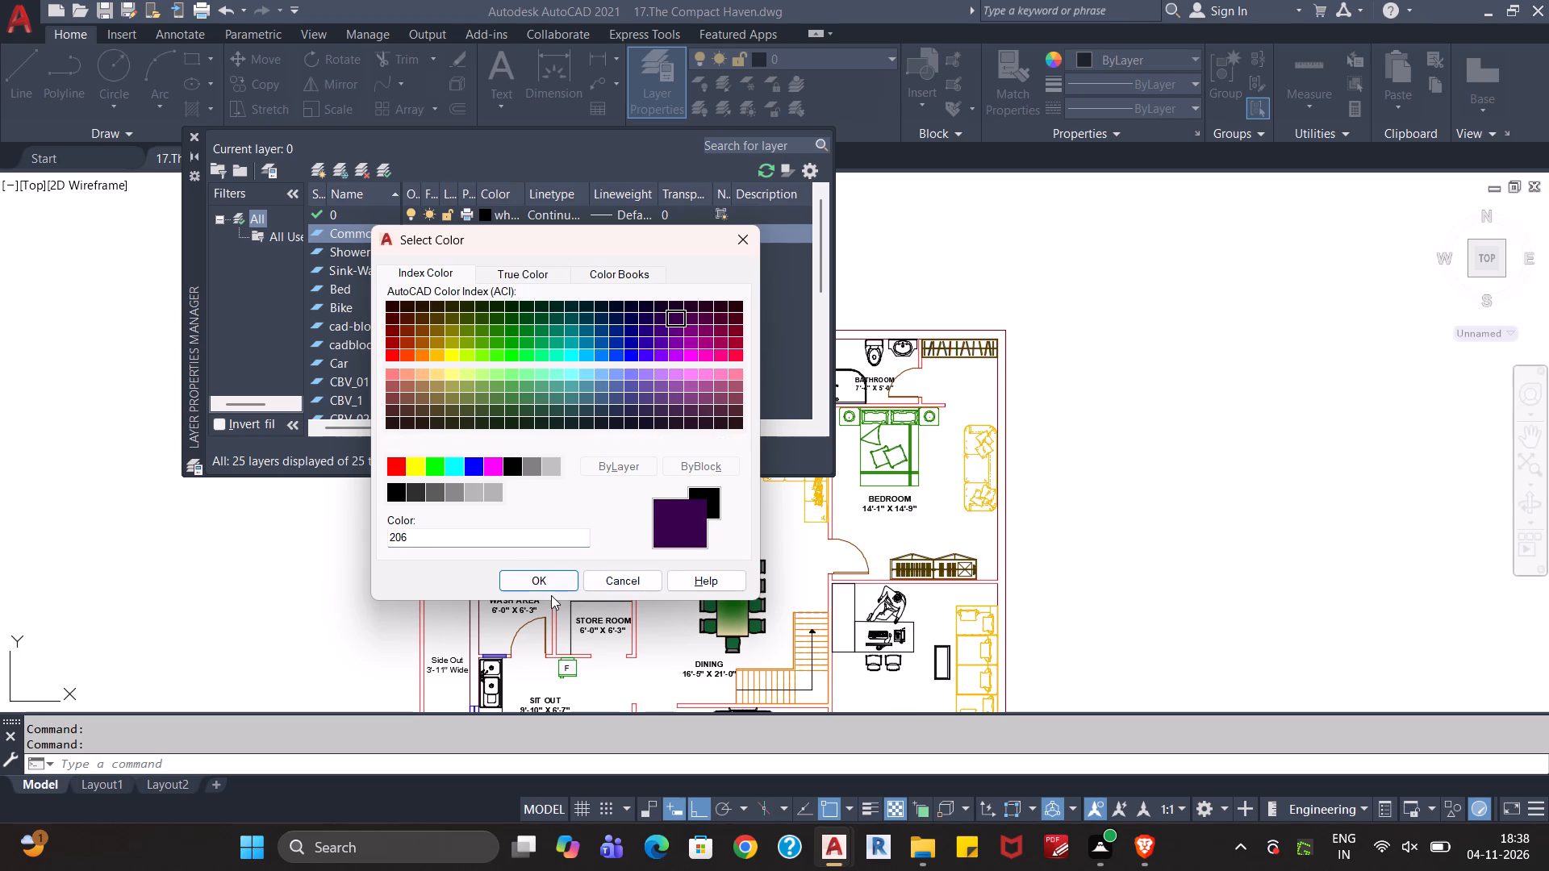
{"action": "left_click", "coordinate": [549, 581]}
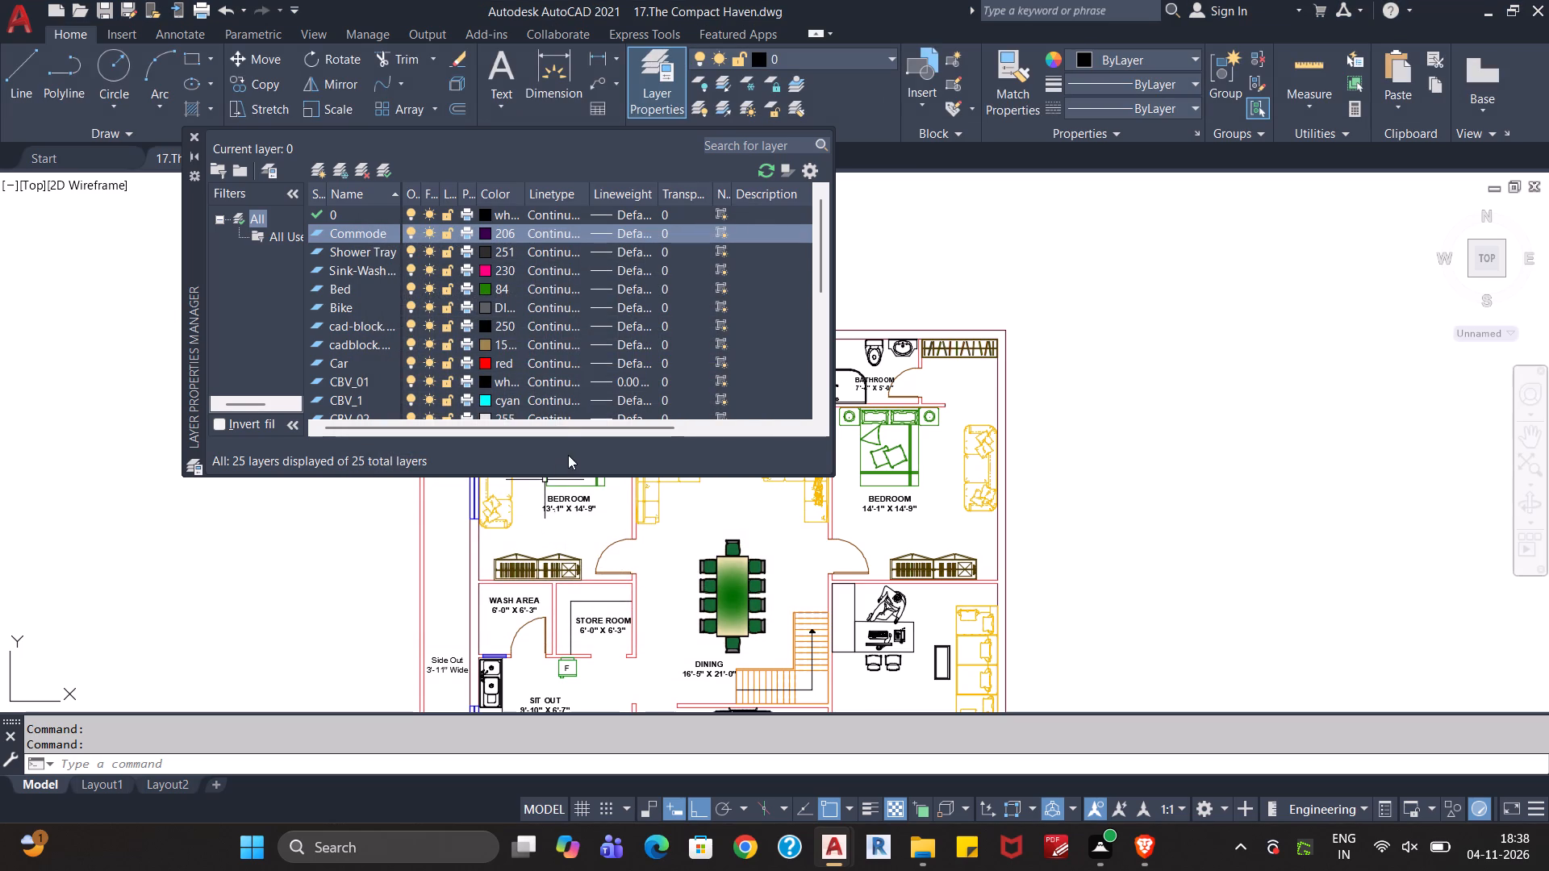
{"action": "left_click", "coordinate": [194, 135]}
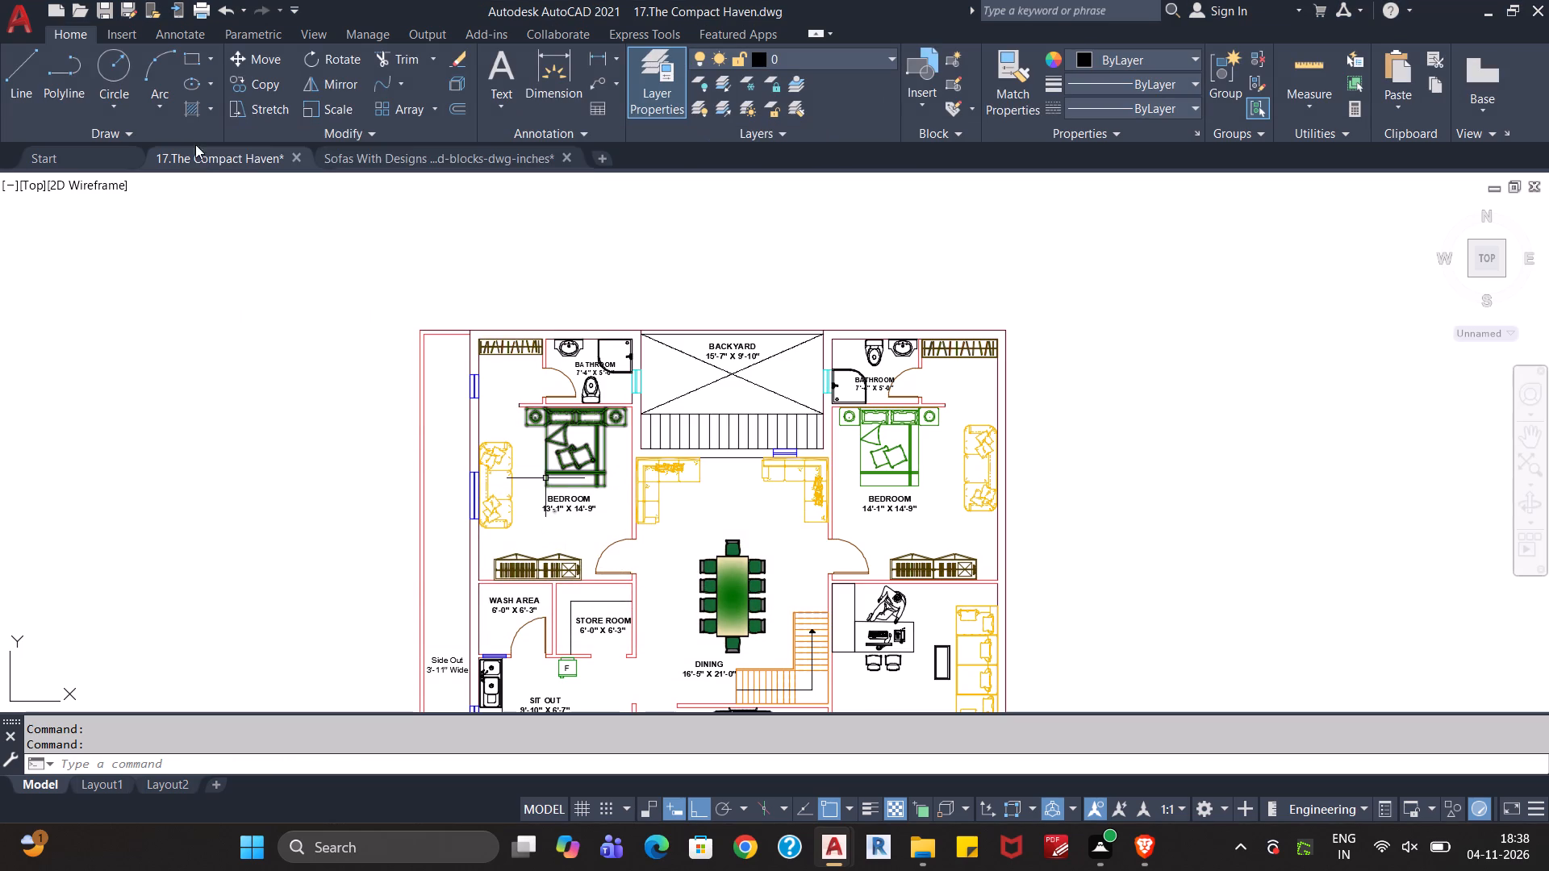
{"action": "key", "text": "Escape"}
{"action": "key", "text": "Escape"}
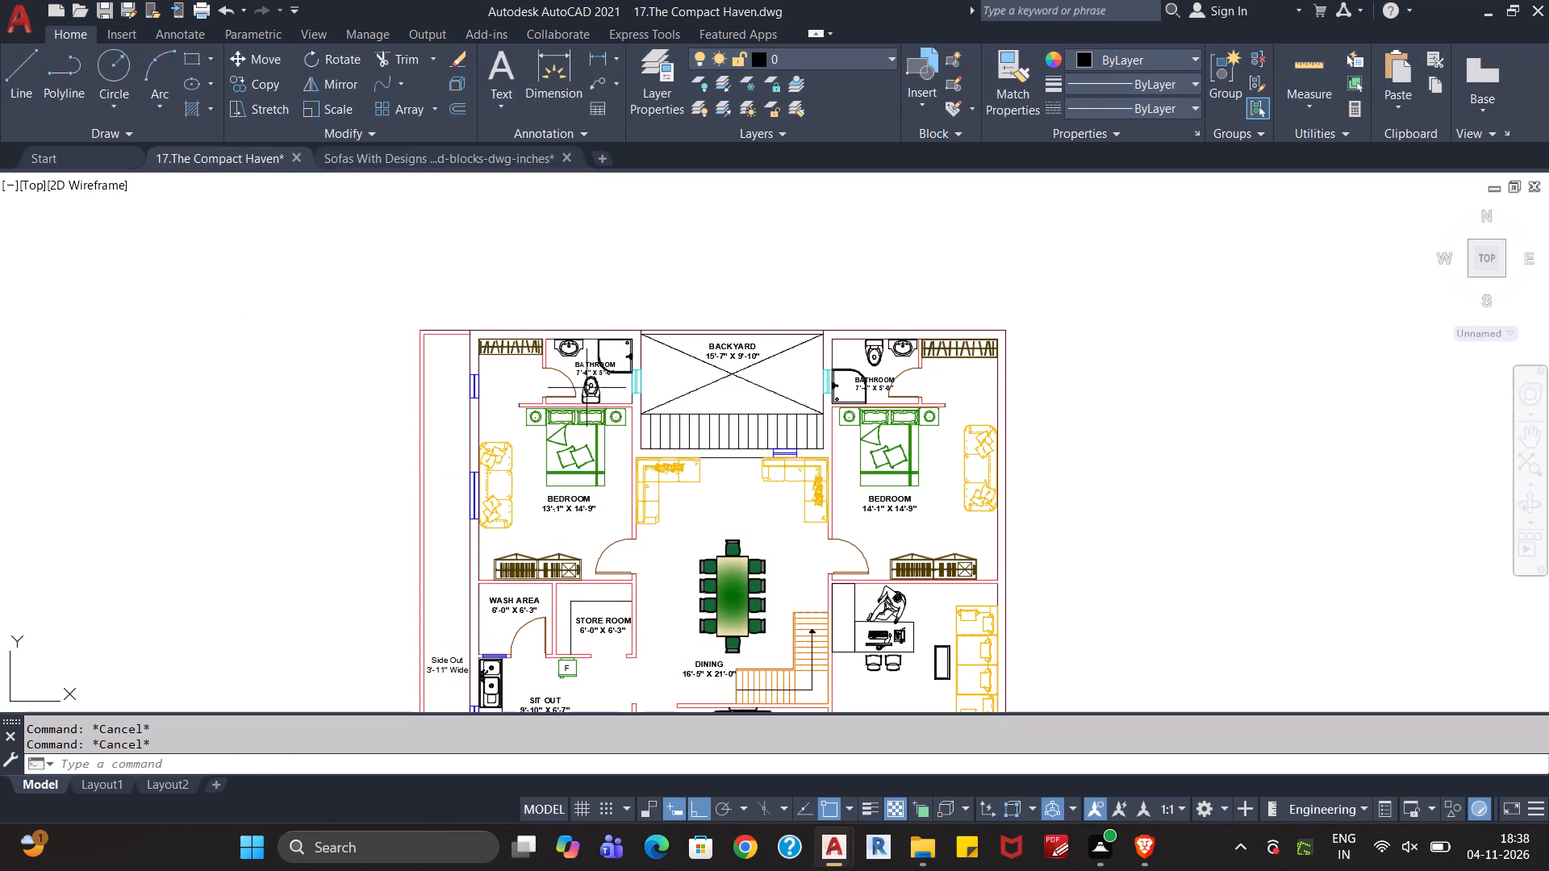
Assign the commodes in all three bathrooms to the Commode layer.
{"action": "left_click", "coordinate": [588, 388]}
{"action": "left_click", "coordinate": [871, 356]}
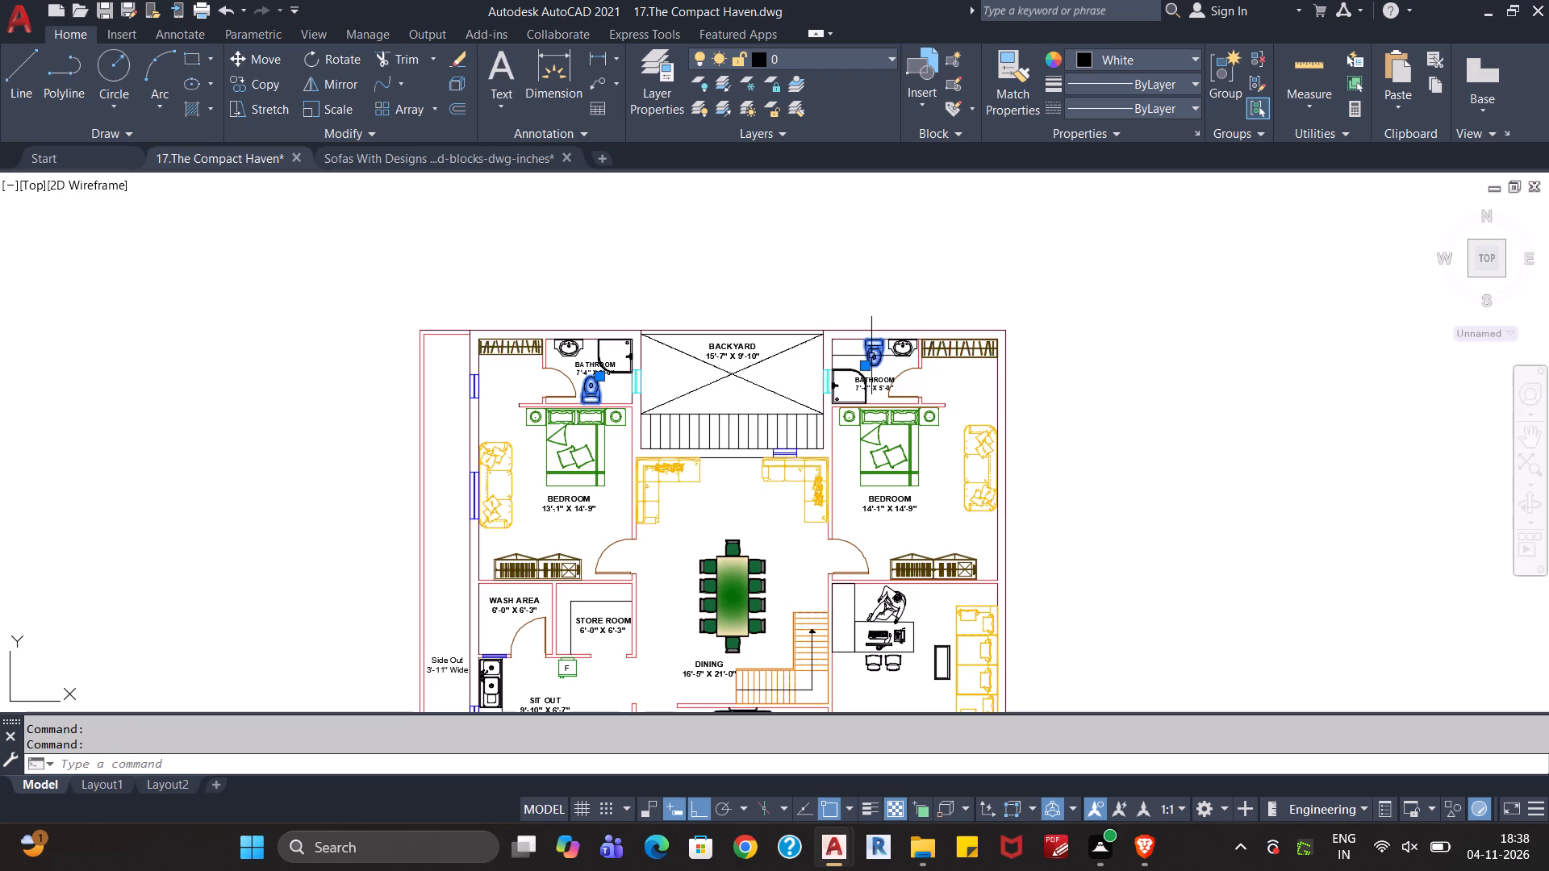
{"action": "scroll", "coordinate": [1014, 496], "scroll_direction": "down", "scroll_amount": 1}
{"action": "middle_click_drag", "start_coordinate": [1050, 550], "coordinate": [1033, 398]}
{"action": "scroll", "coordinate": [745, 544], "scroll_direction": "up", "scroll_amount": 1}
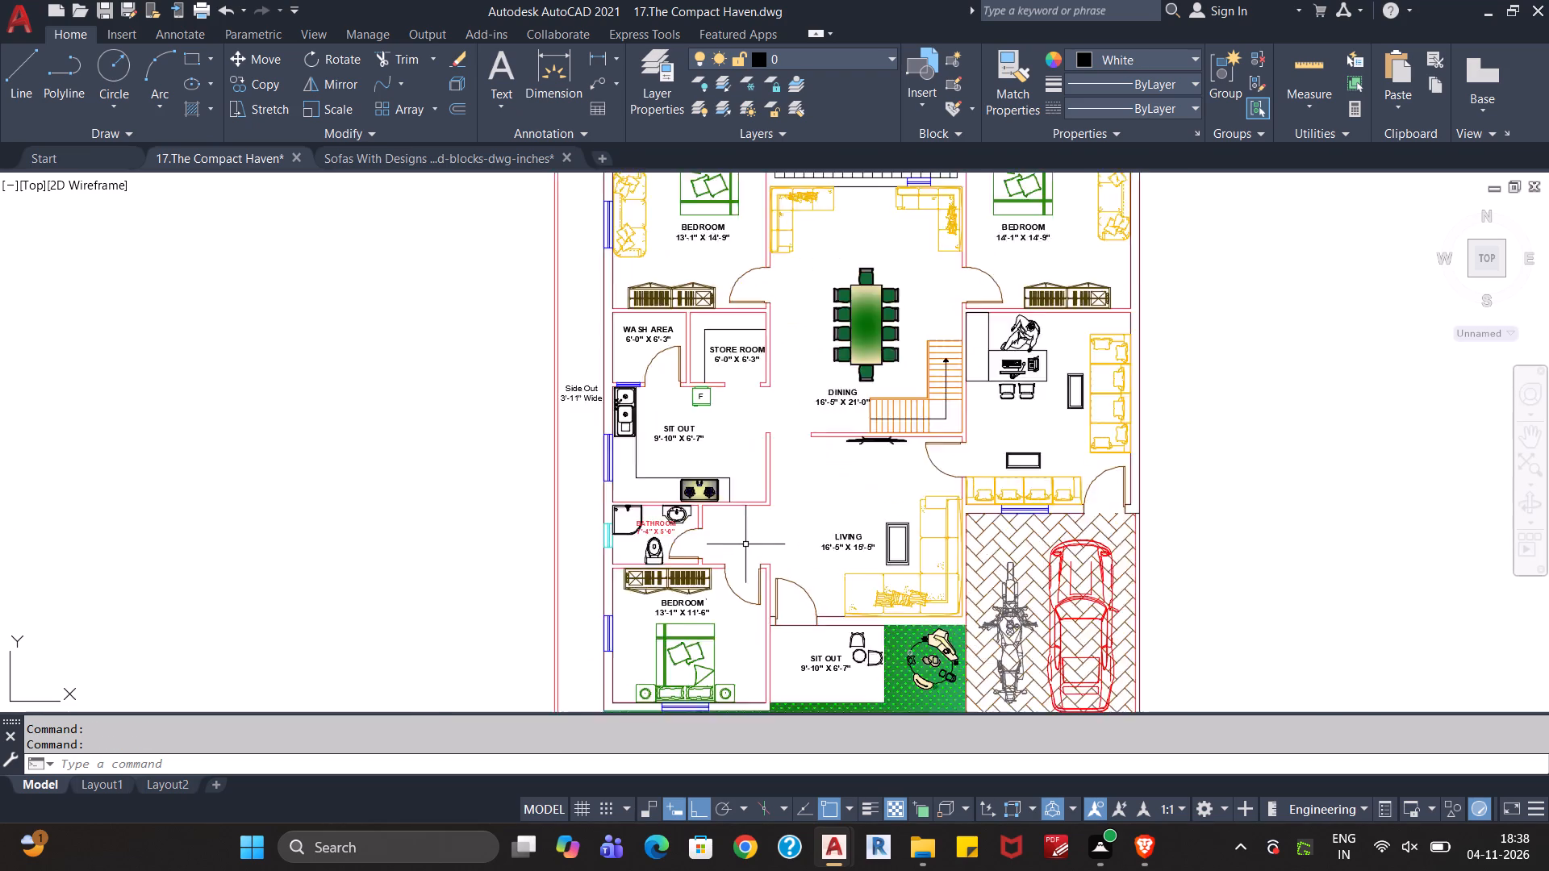
{"action": "scroll", "coordinate": [745, 544], "scroll_direction": "up", "scroll_amount": 1}
{"action": "left_click", "coordinate": [604, 561]}
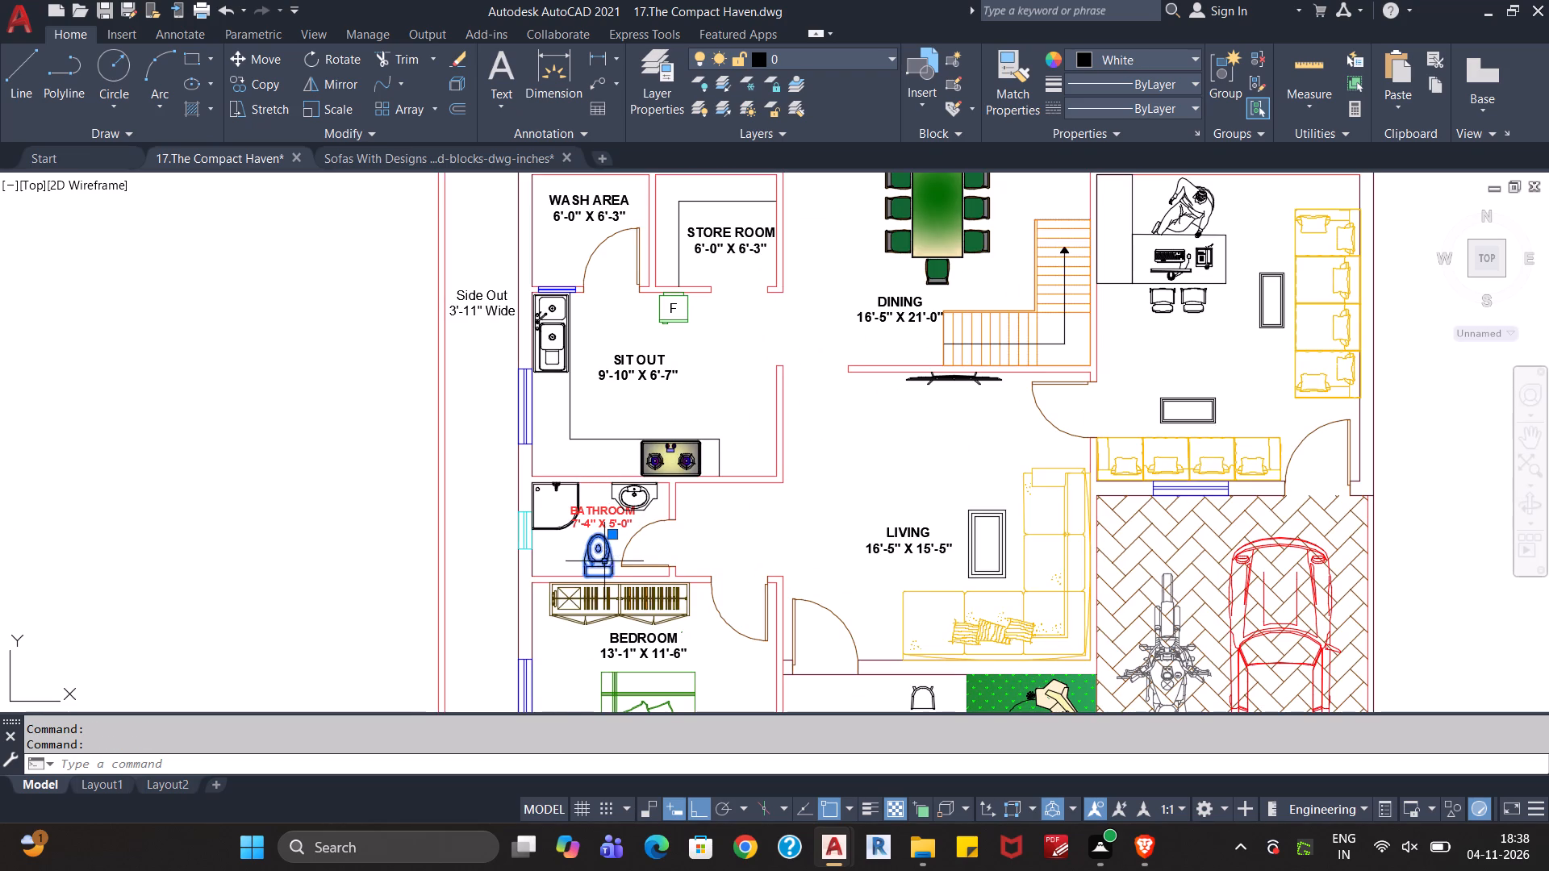
{"action": "left_click", "coordinate": [831, 63]}
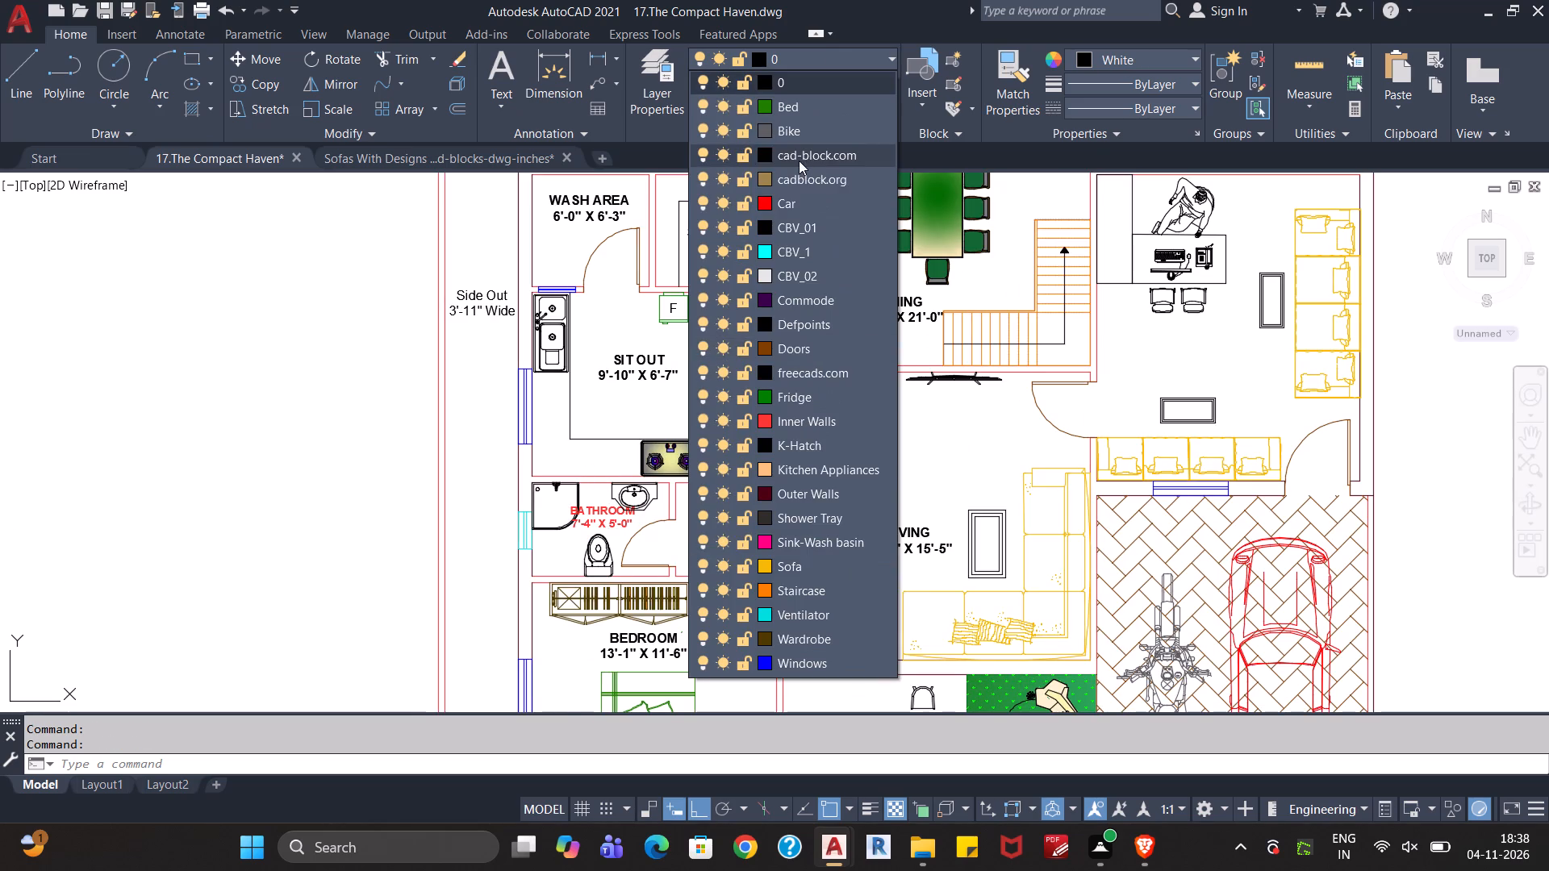
{"action": "left_click", "coordinate": [816, 297]}
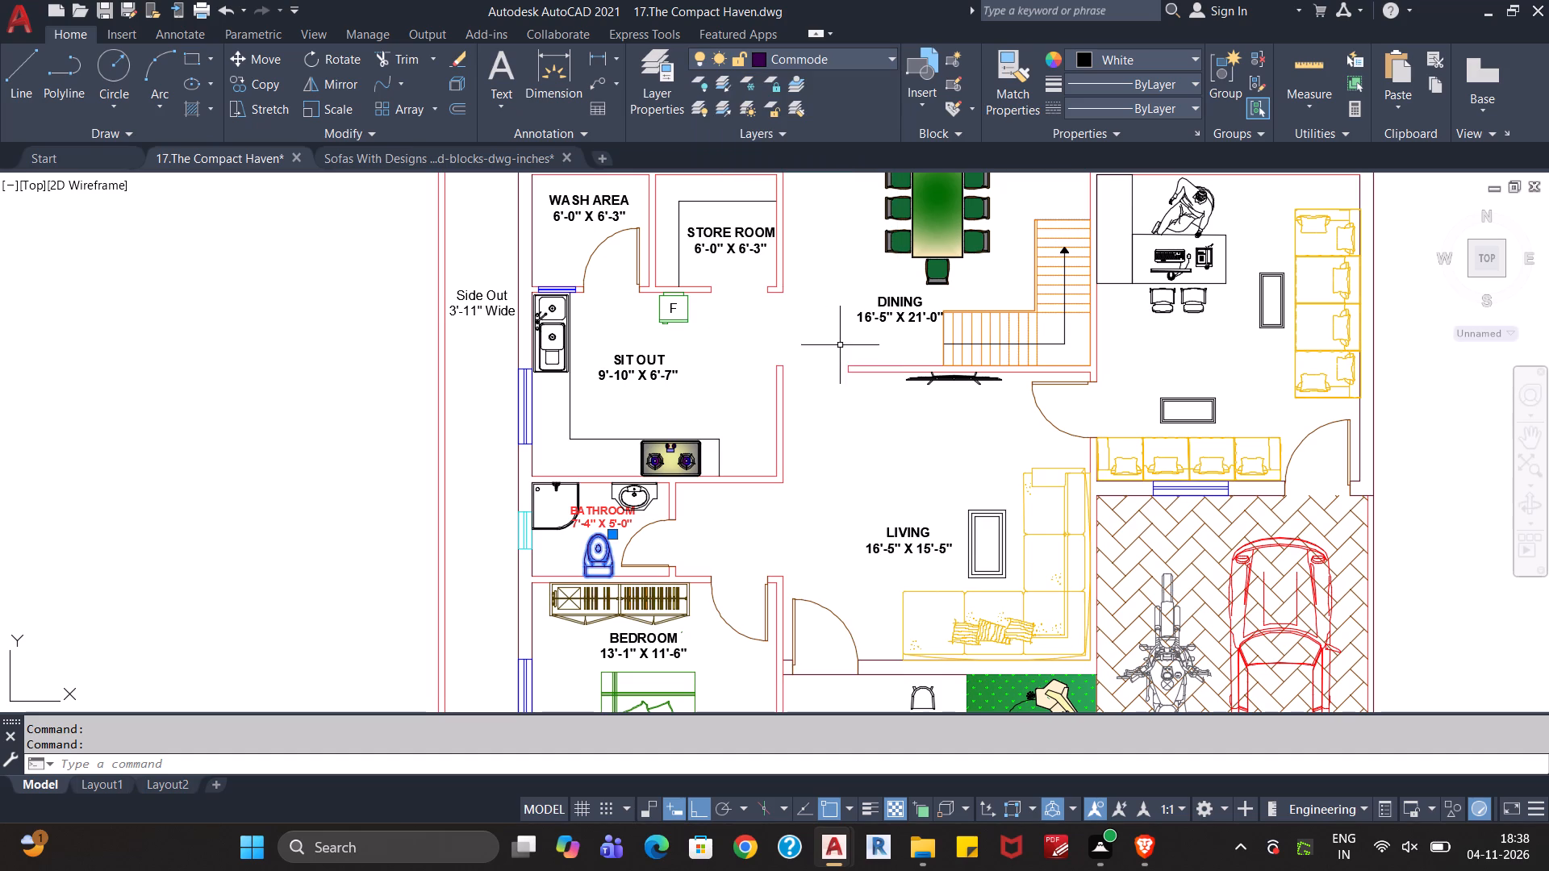
{"action": "key", "text": "Escape"}
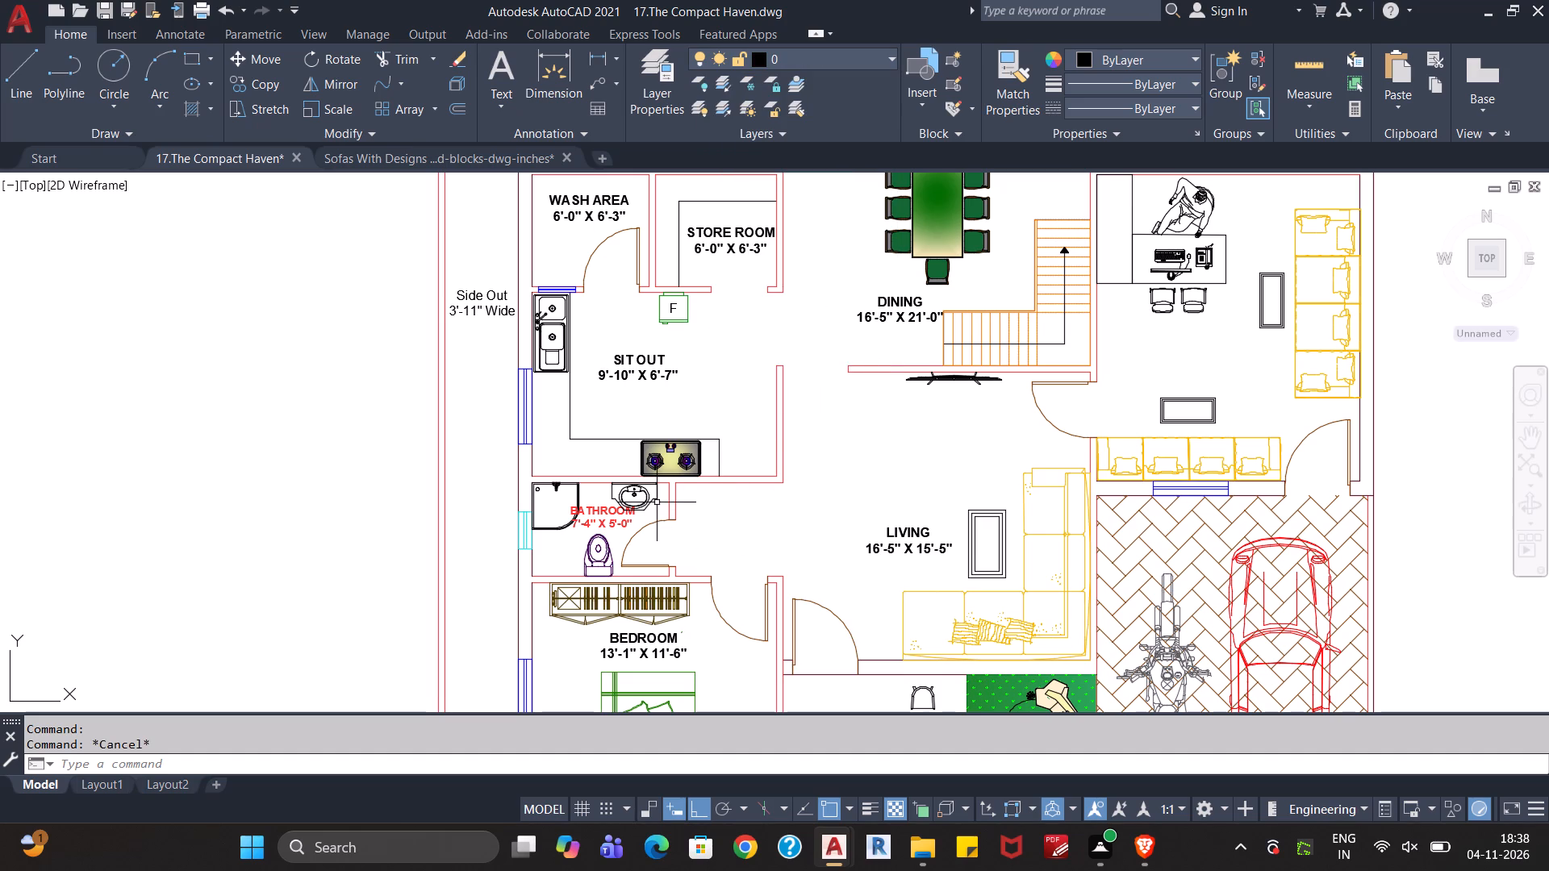
Assign the three bathroom washbasins and the double-bowl kitchen sink to the Sink-Wash basin layer.
{"action": "left_click", "coordinate": [653, 500]}
{"action": "middle_click_drag", "start_coordinate": [783, 544], "coordinate": [786, 524]}
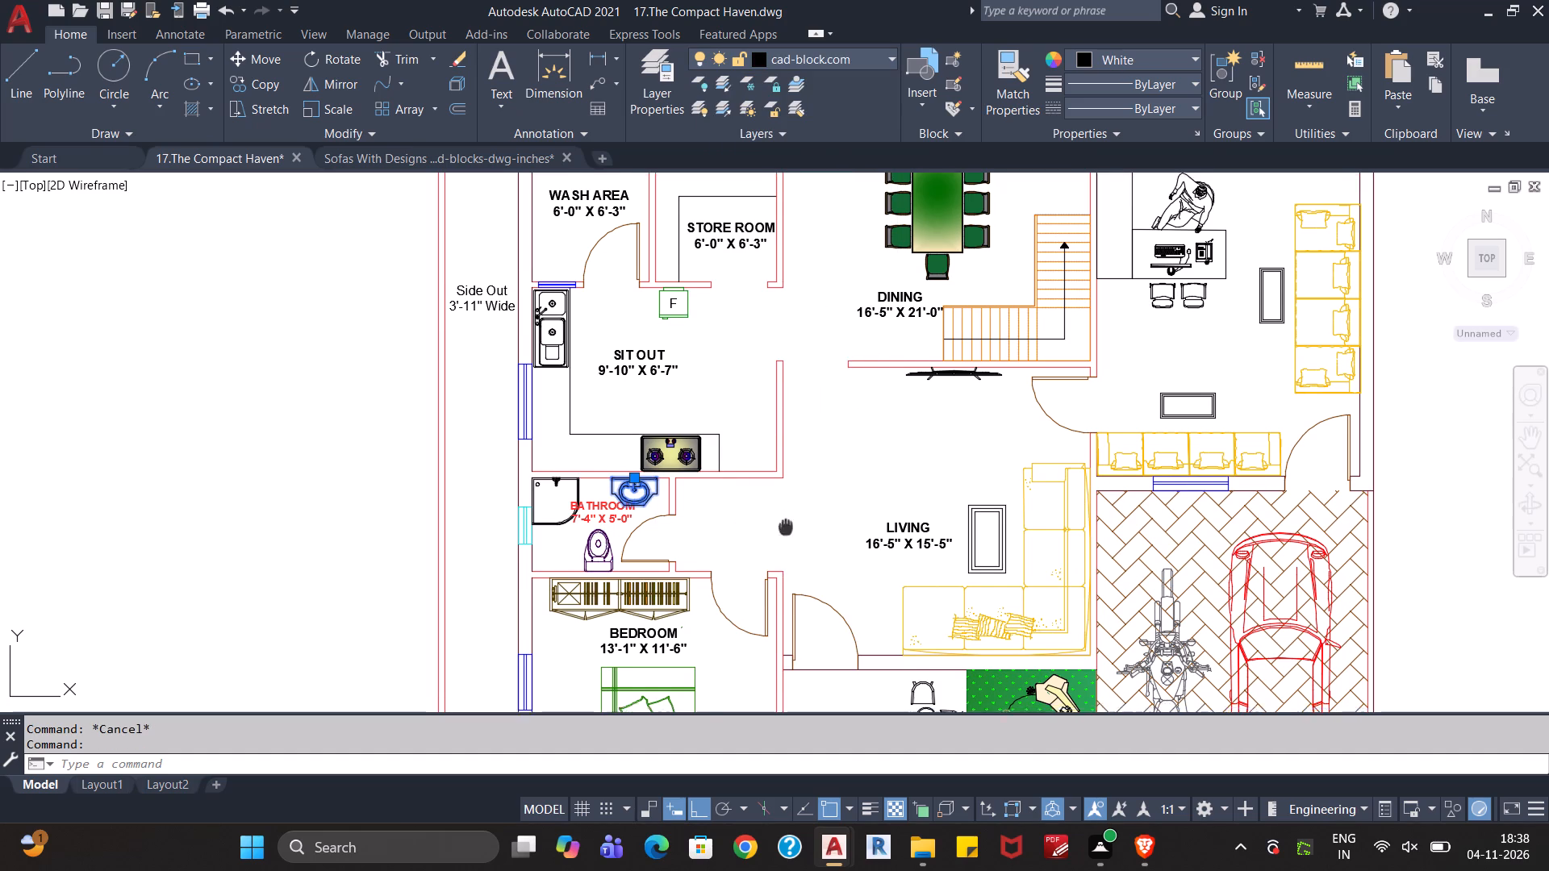
{"action": "middle_click_drag", "start_coordinate": [786, 524], "coordinate": [825, 402]}
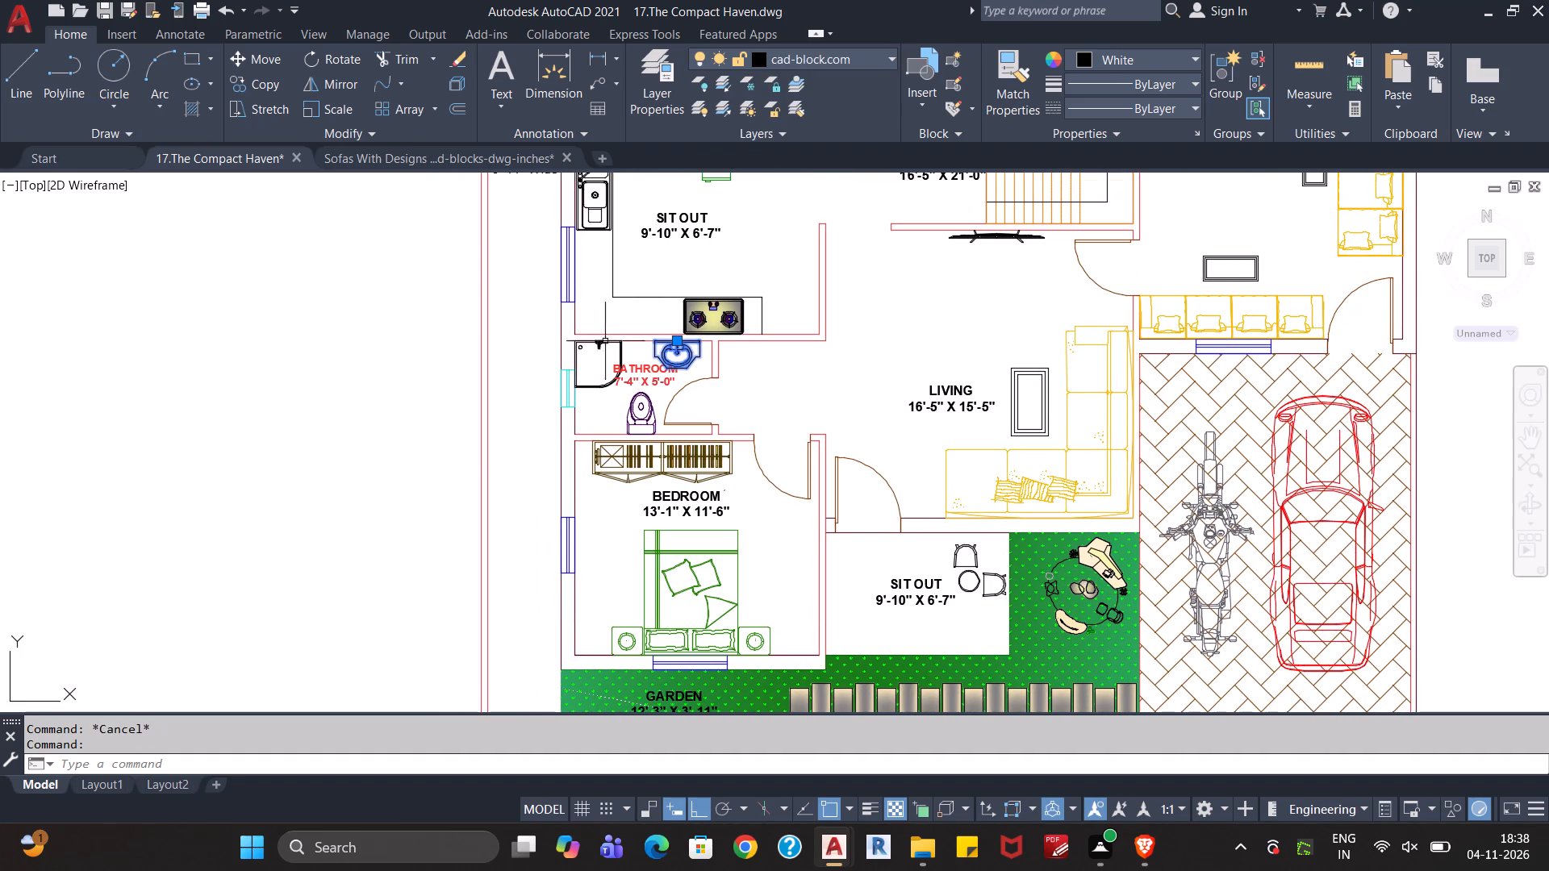
{"action": "left_click", "coordinate": [588, 208]}
{"action": "middle_click_drag", "start_coordinate": [738, 227], "coordinate": [722, 383]}
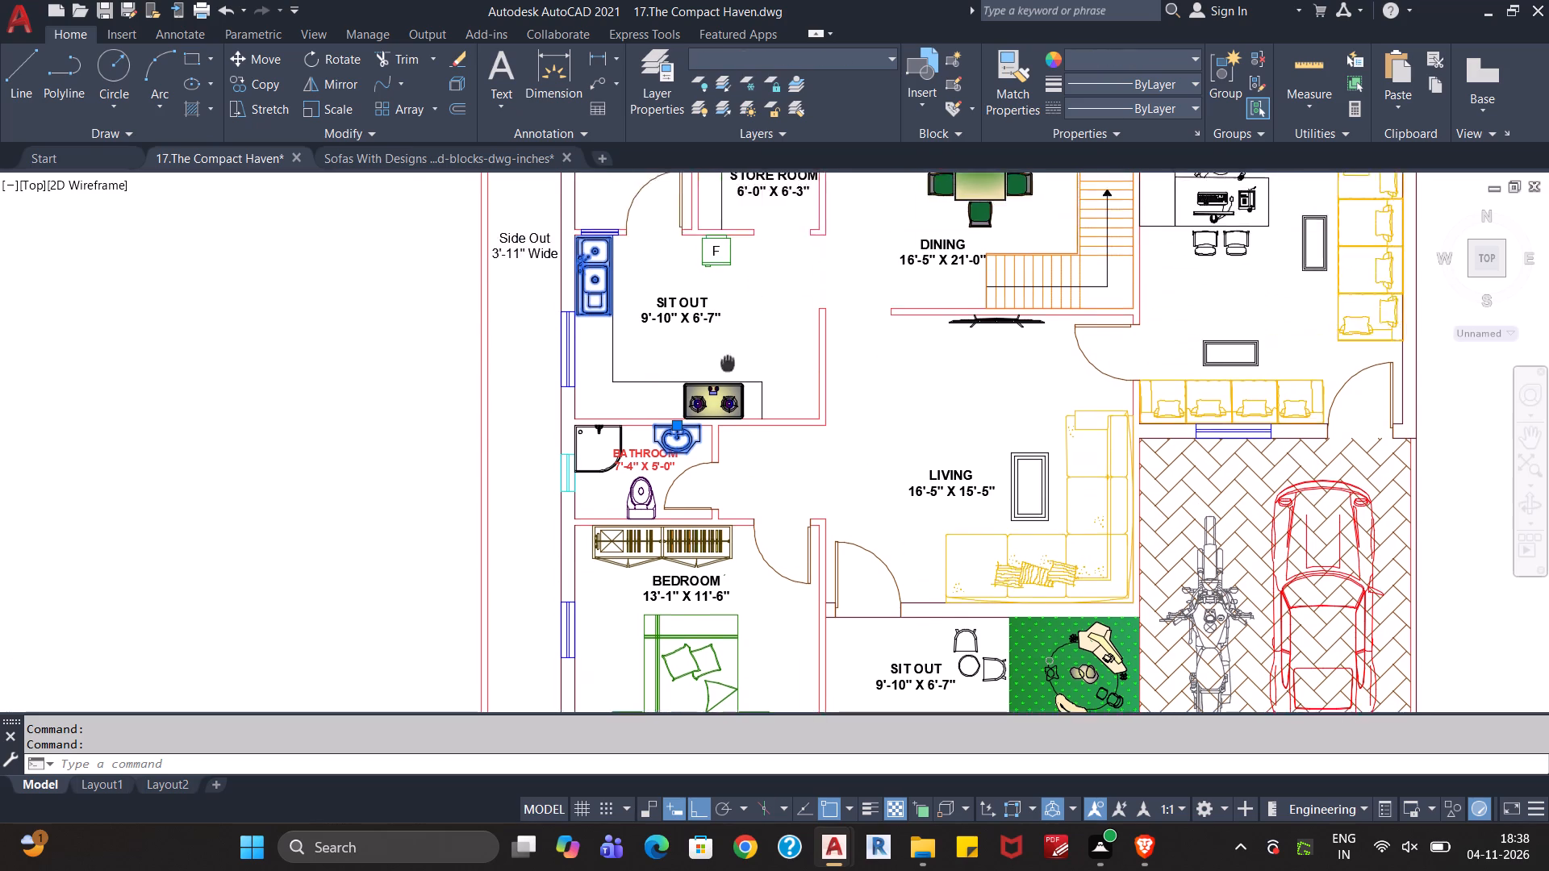
{"action": "middle_click_drag", "start_coordinate": [722, 383], "coordinate": [679, 520]}
{"action": "middle_click_drag", "start_coordinate": [790, 334], "coordinate": [741, 556]}
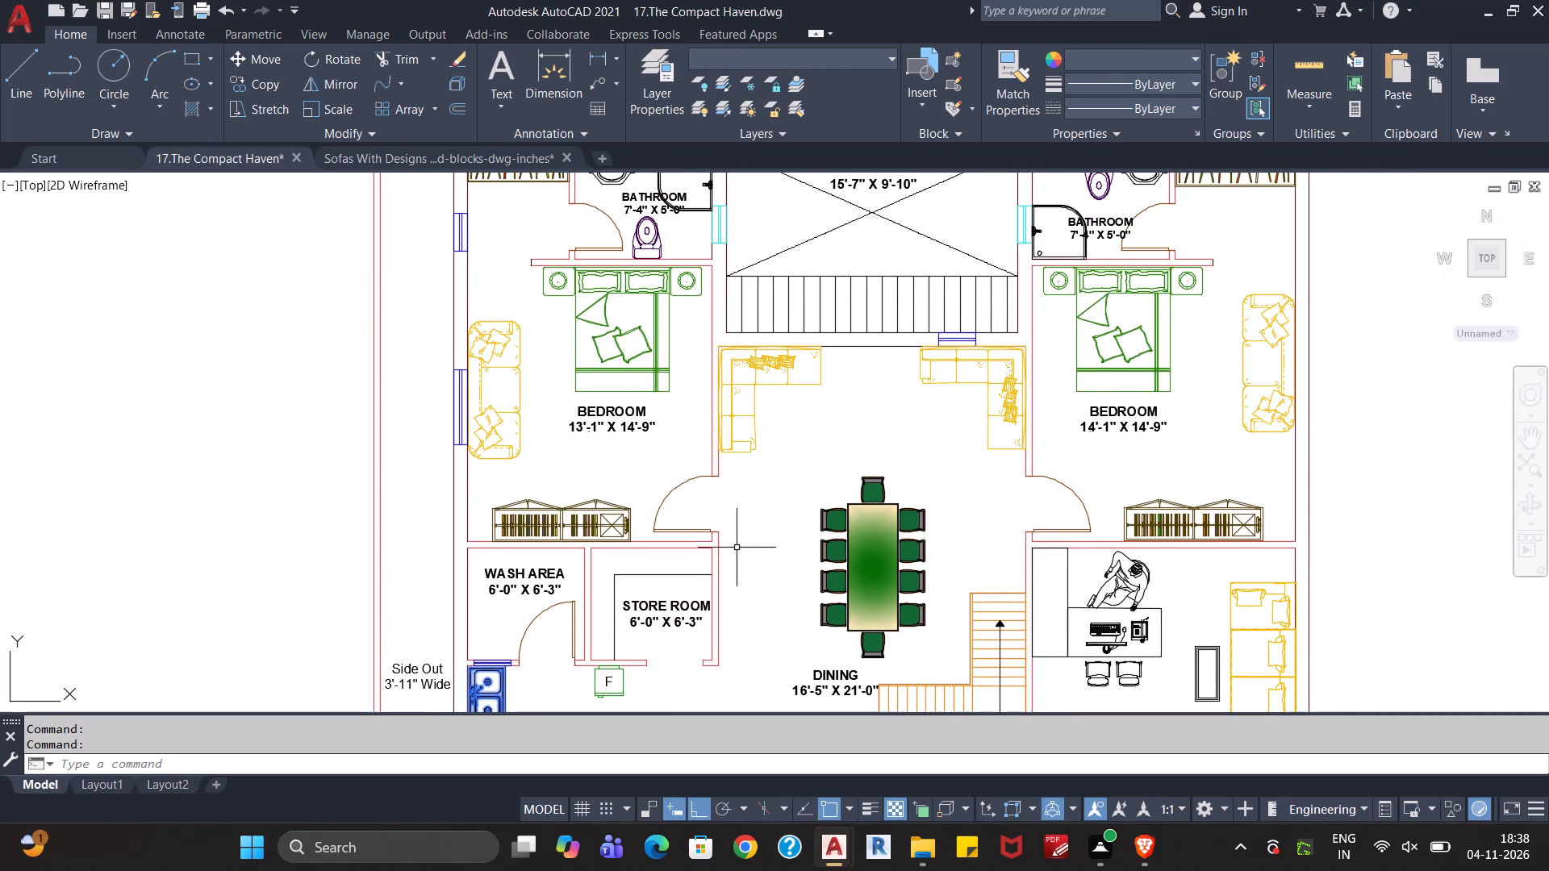
{"action": "middle_click_drag", "start_coordinate": [677, 469], "coordinate": [630, 640]}
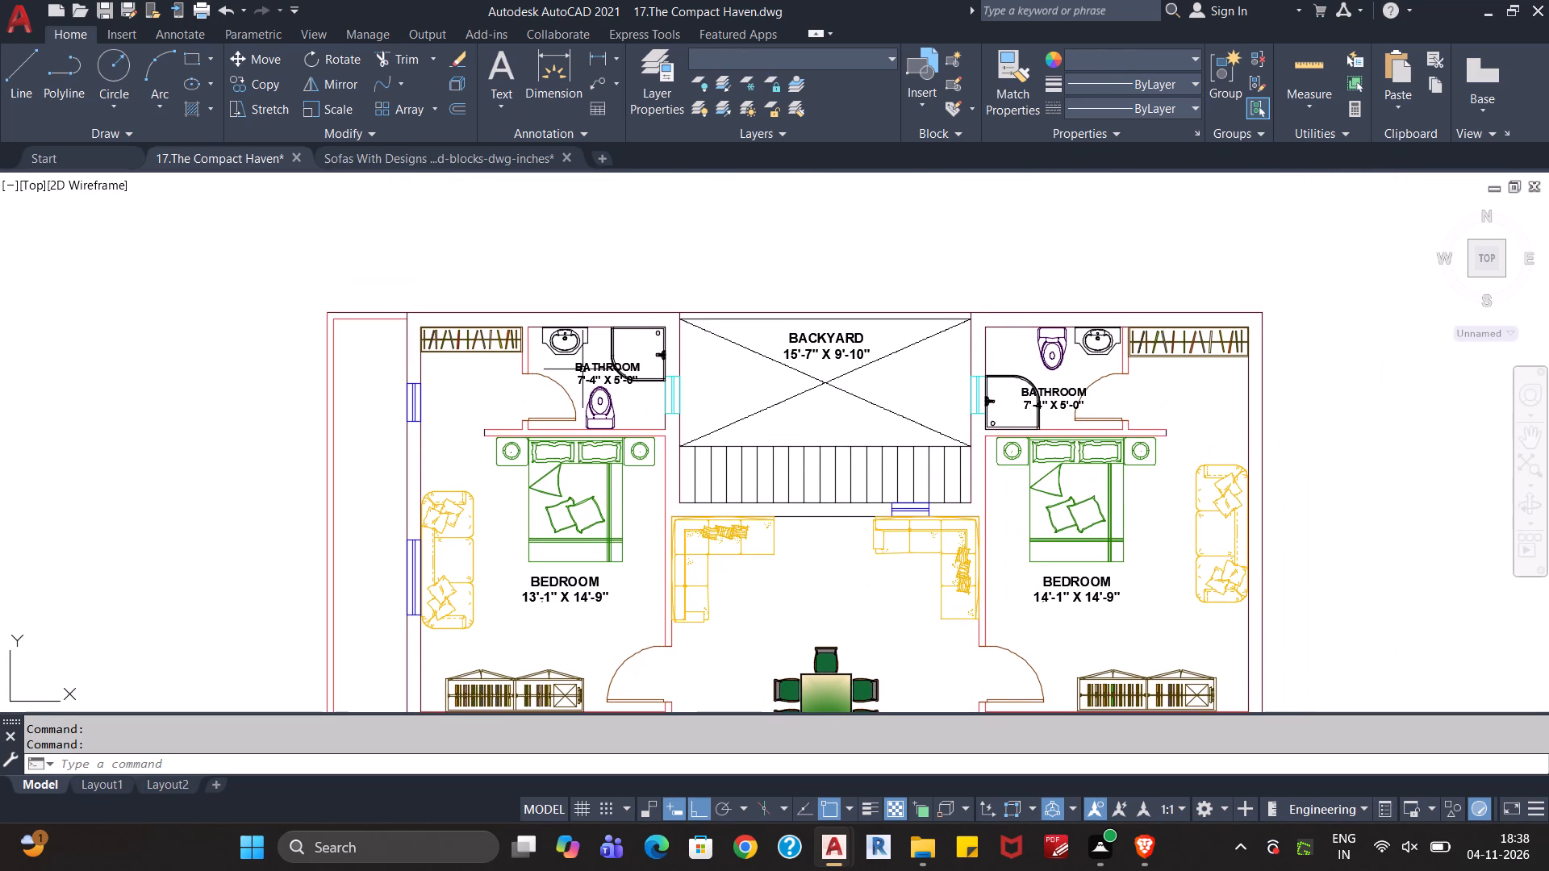
{"action": "left_click", "coordinate": [567, 348]}
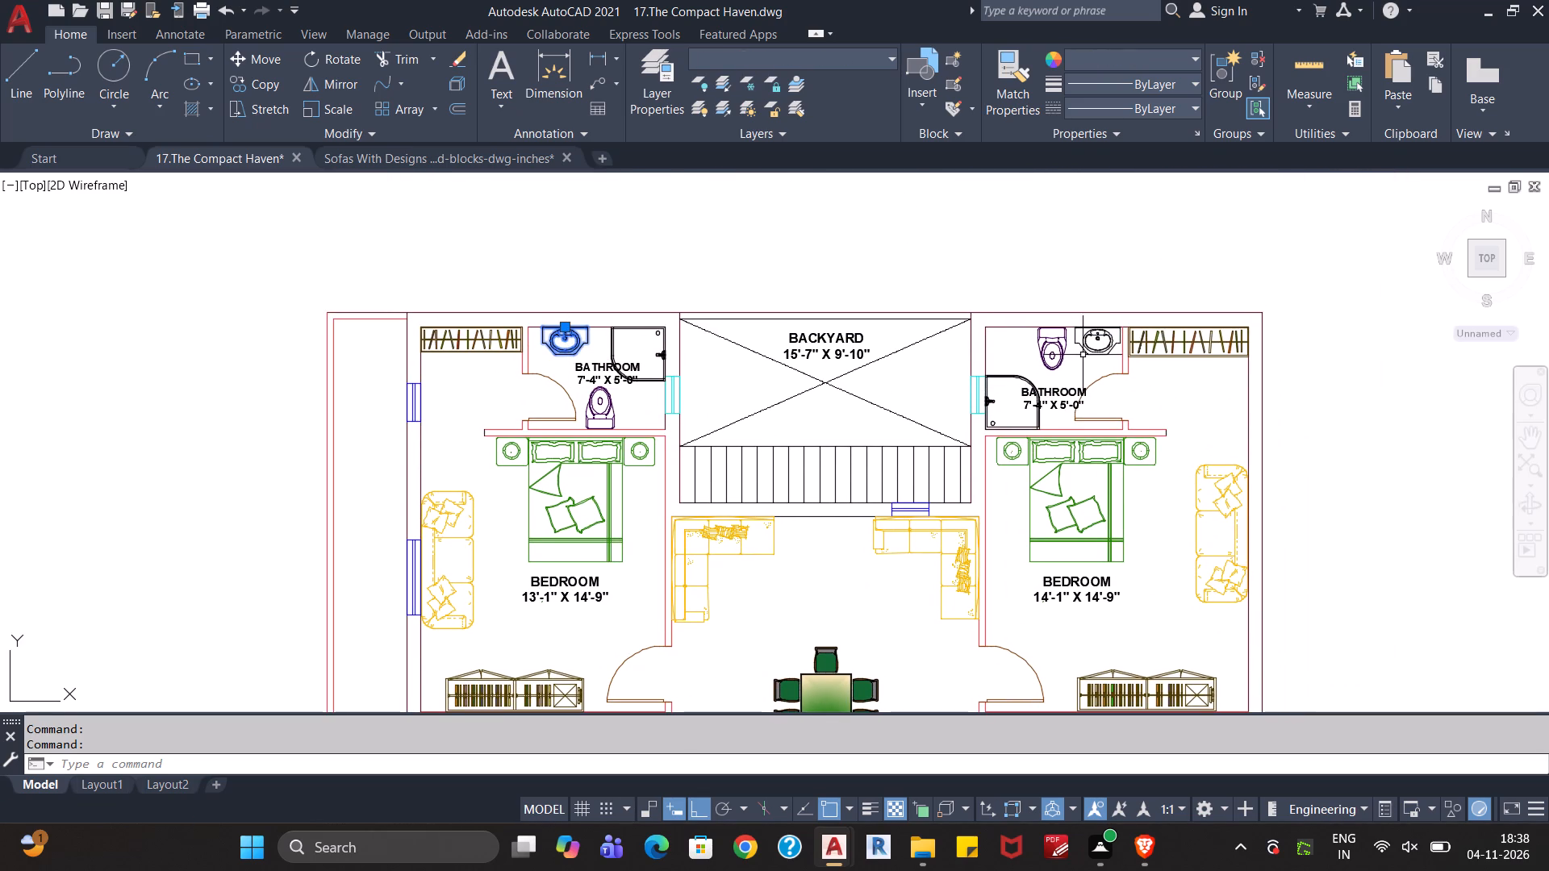
{"action": "left_click", "coordinate": [1086, 350]}
{"action": "left_click", "coordinate": [871, 60]}
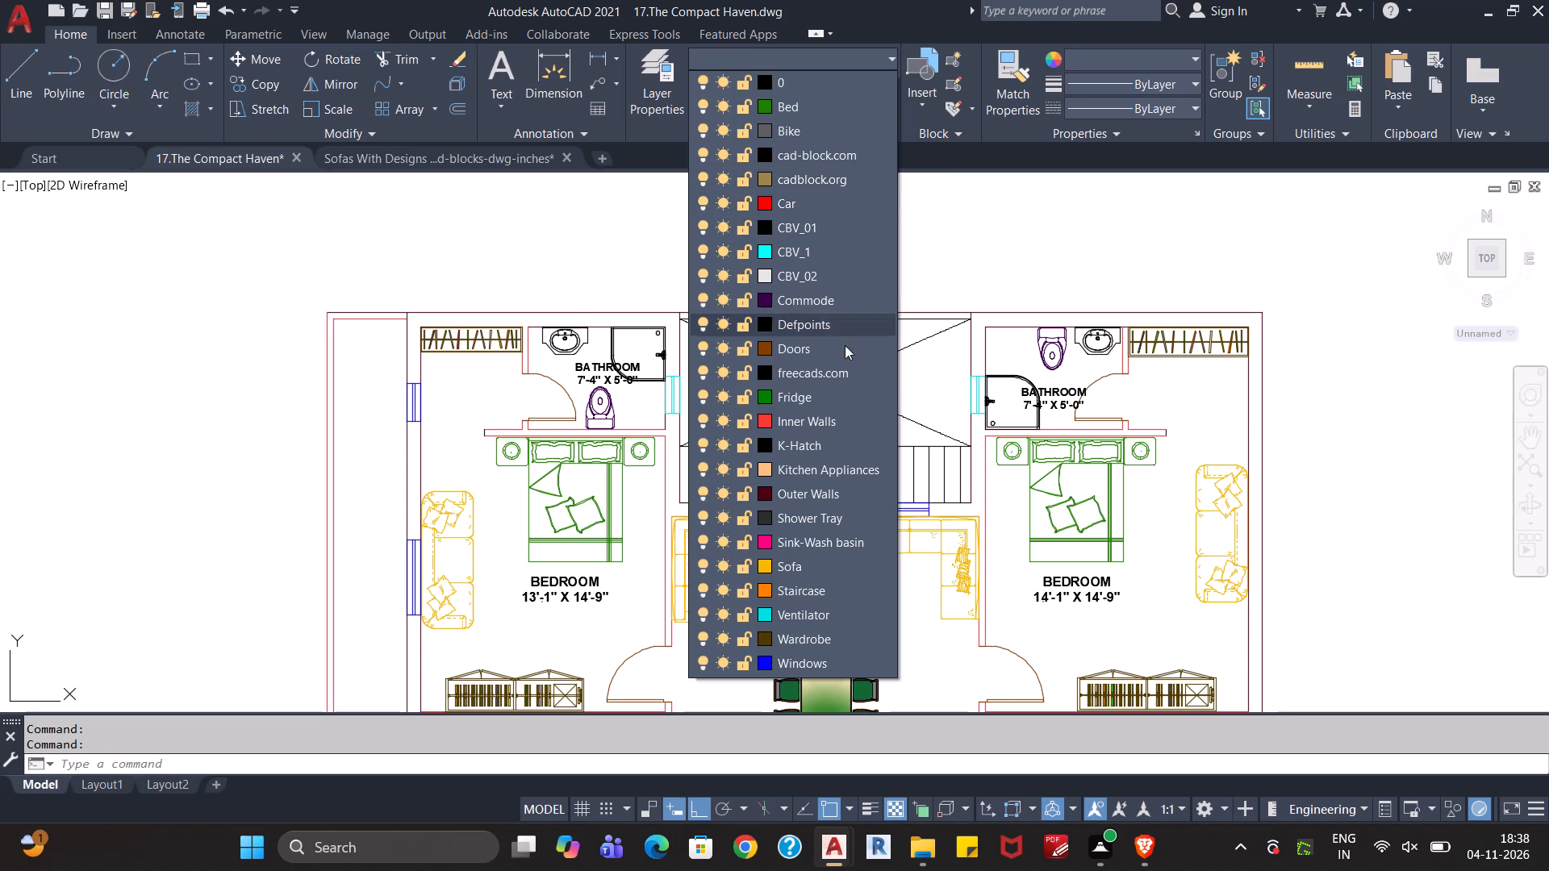
{"action": "left_click", "coordinate": [830, 541]}
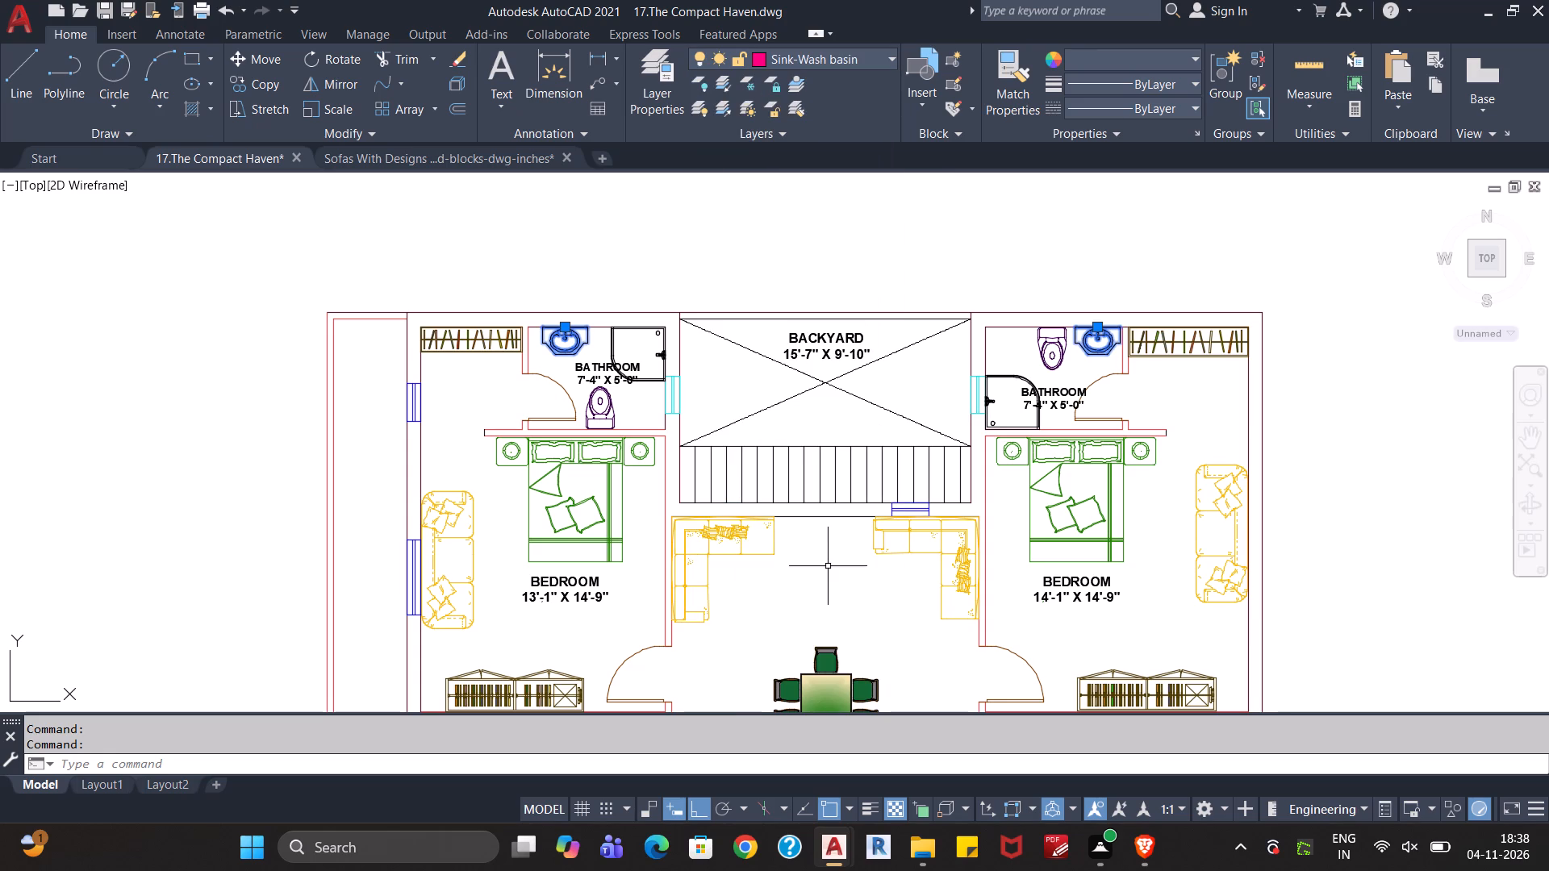
{"action": "key", "text": "Escape"}
Edit the washbasin 28_top_cad-block.com block so all its objects use the ByLayer colour, and save the block.
{"action": "scroll", "coordinate": [828, 566], "scroll_direction": "down", "scroll_amount": 1}
{"action": "middle_click_drag", "start_coordinate": [826, 573], "coordinate": [812, 468]}
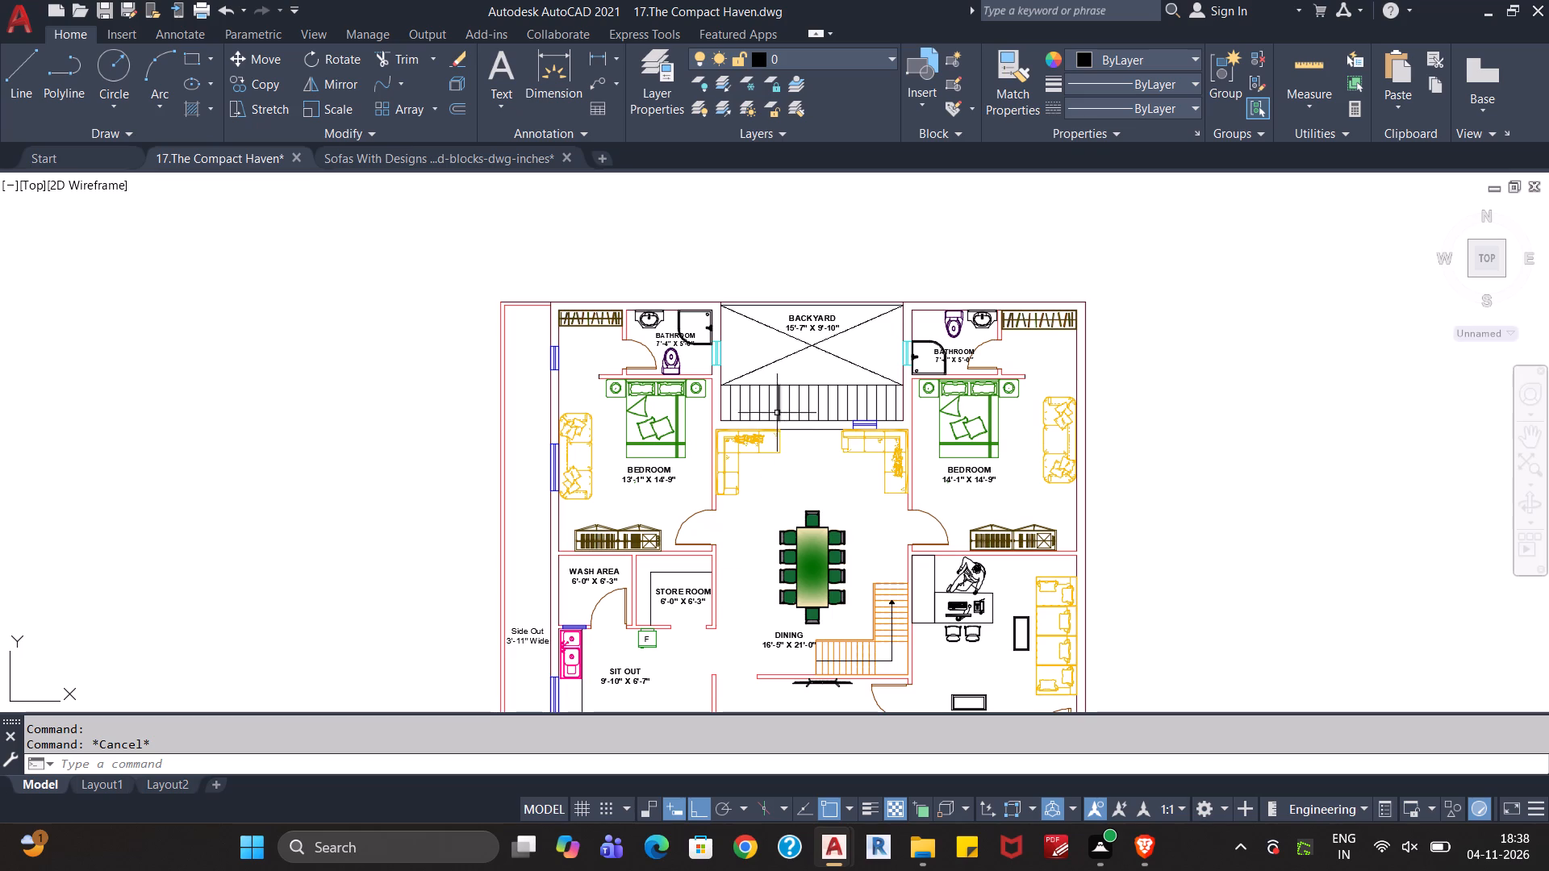
{"action": "scroll", "coordinate": [961, 340], "scroll_direction": "up", "scroll_amount": 1}
{"action": "double_click", "coordinate": [982, 307]}
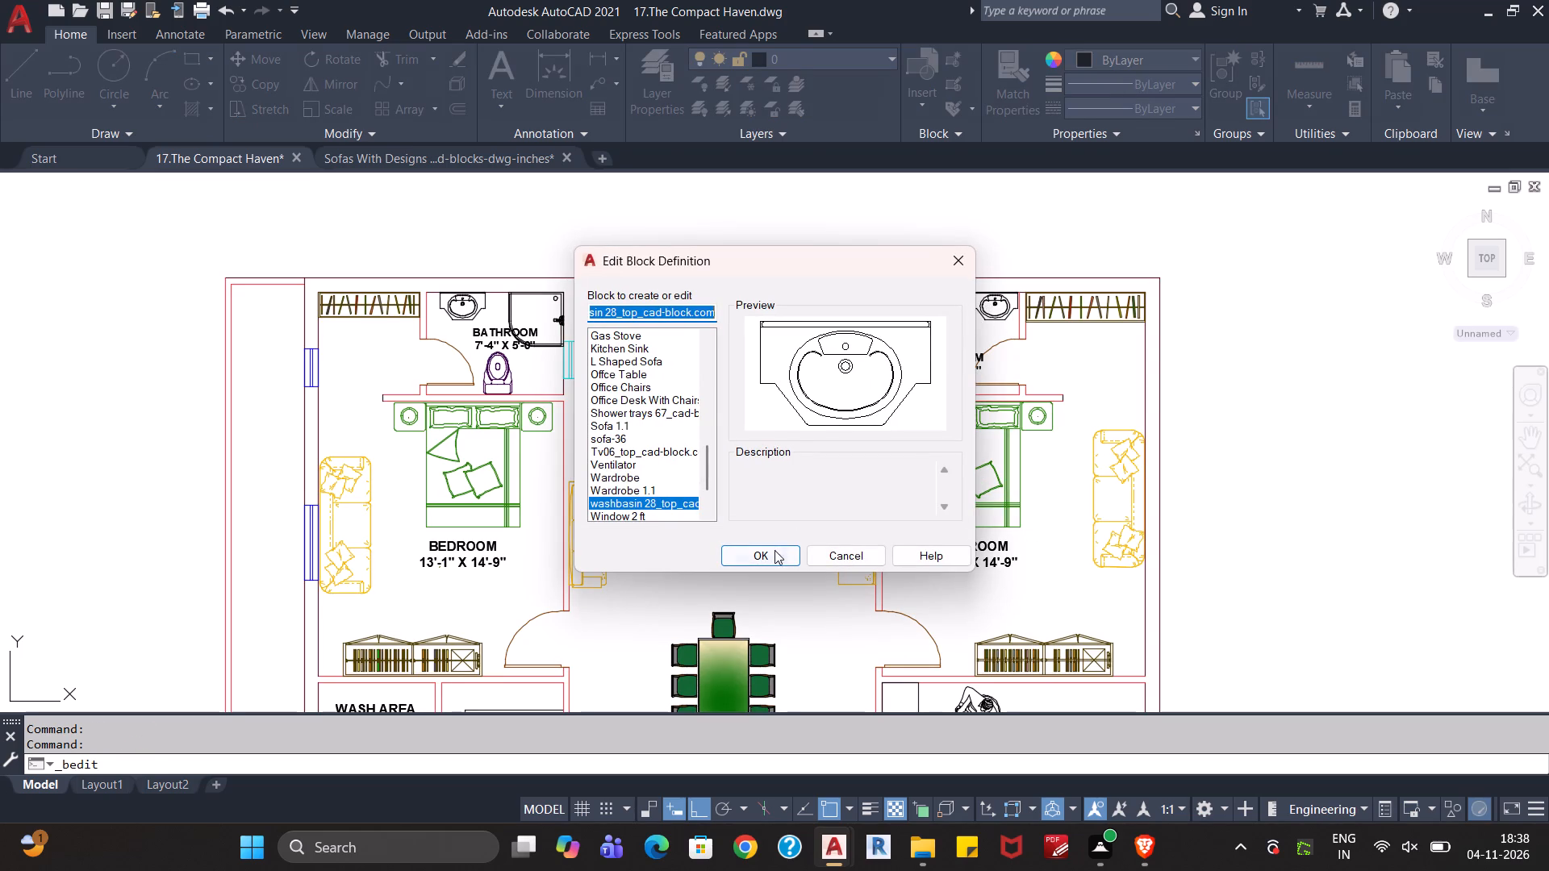
{"action": "left_click", "coordinate": [772, 555]}
{"action": "key", "text": "ctrl+a"}
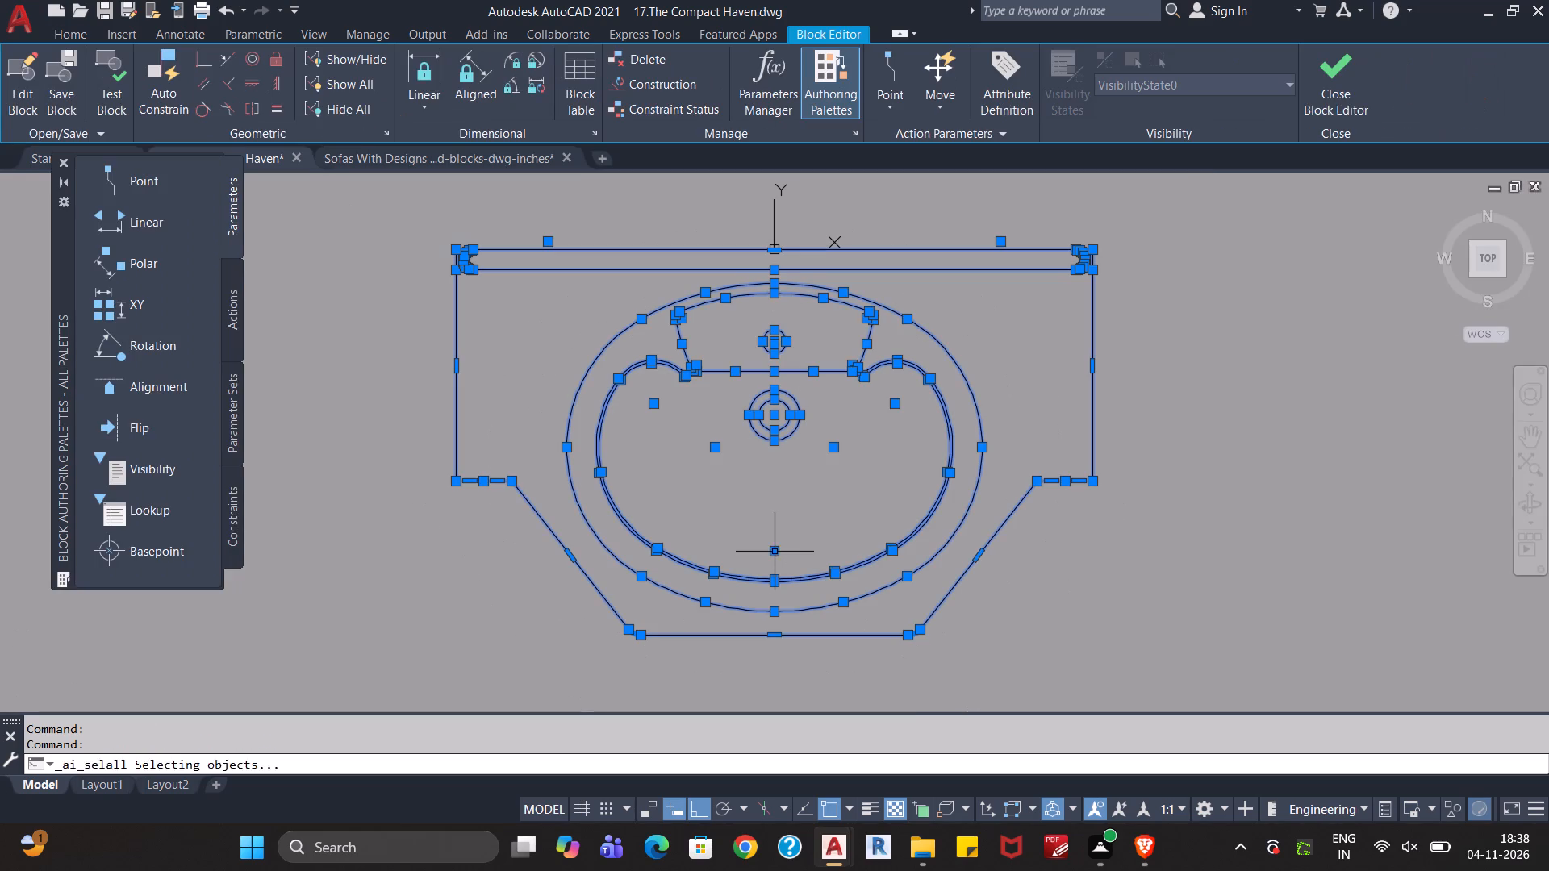
{"action": "left_click", "coordinate": [80, 41]}
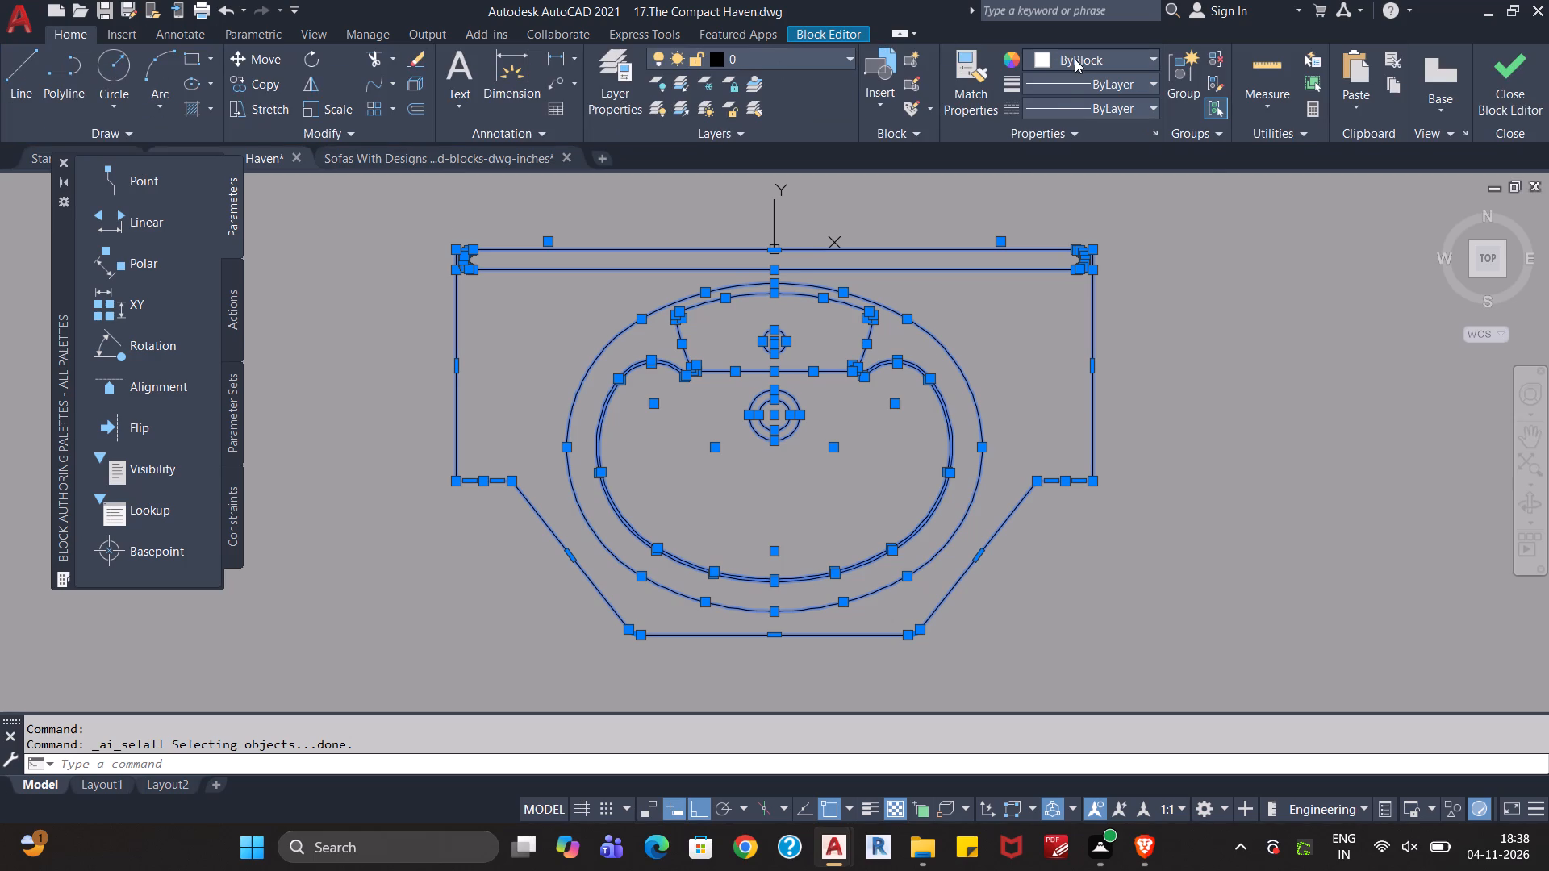
{"action": "left_click", "coordinate": [1075, 59]}
{"action": "left_click", "coordinate": [1071, 90]}
{"action": "left_click", "coordinate": [1507, 69]}
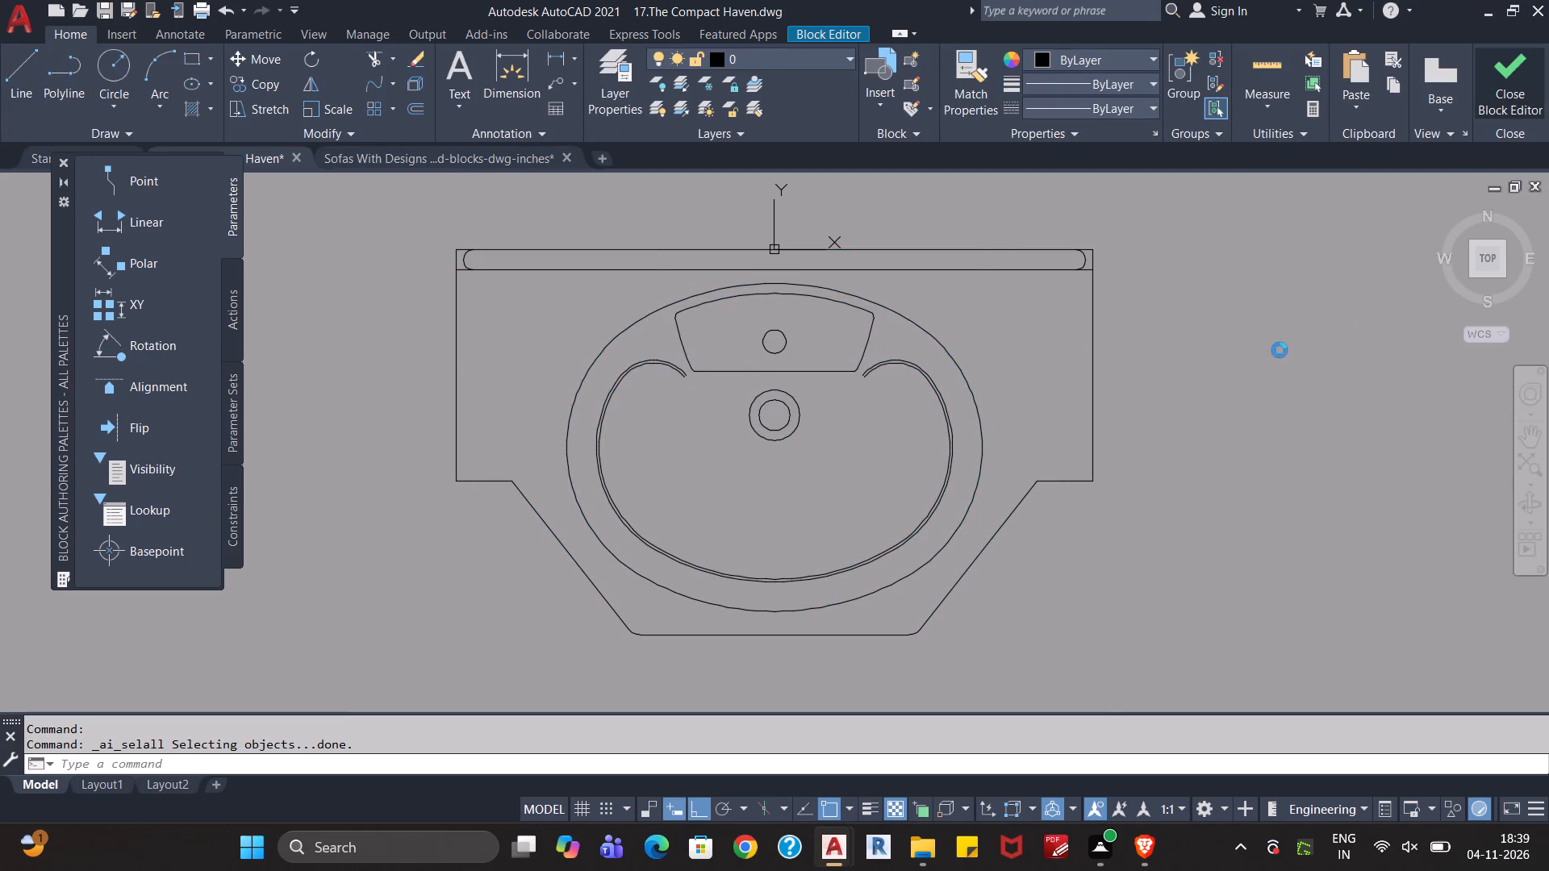
{"action": "left_click", "coordinate": [778, 390]}
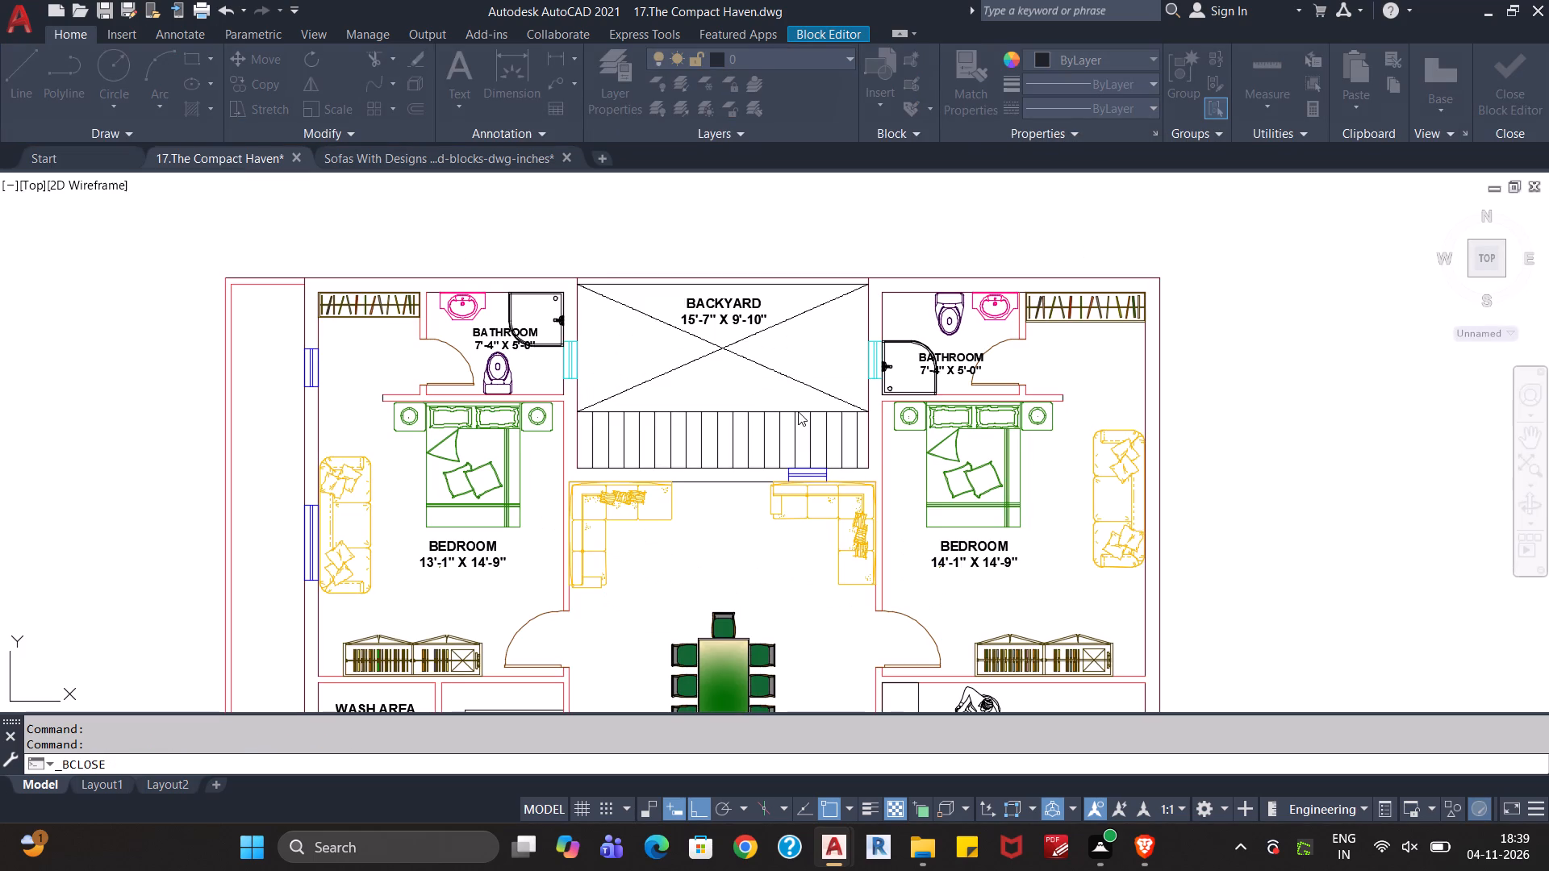
{"action": "key", "text": "Escape"}
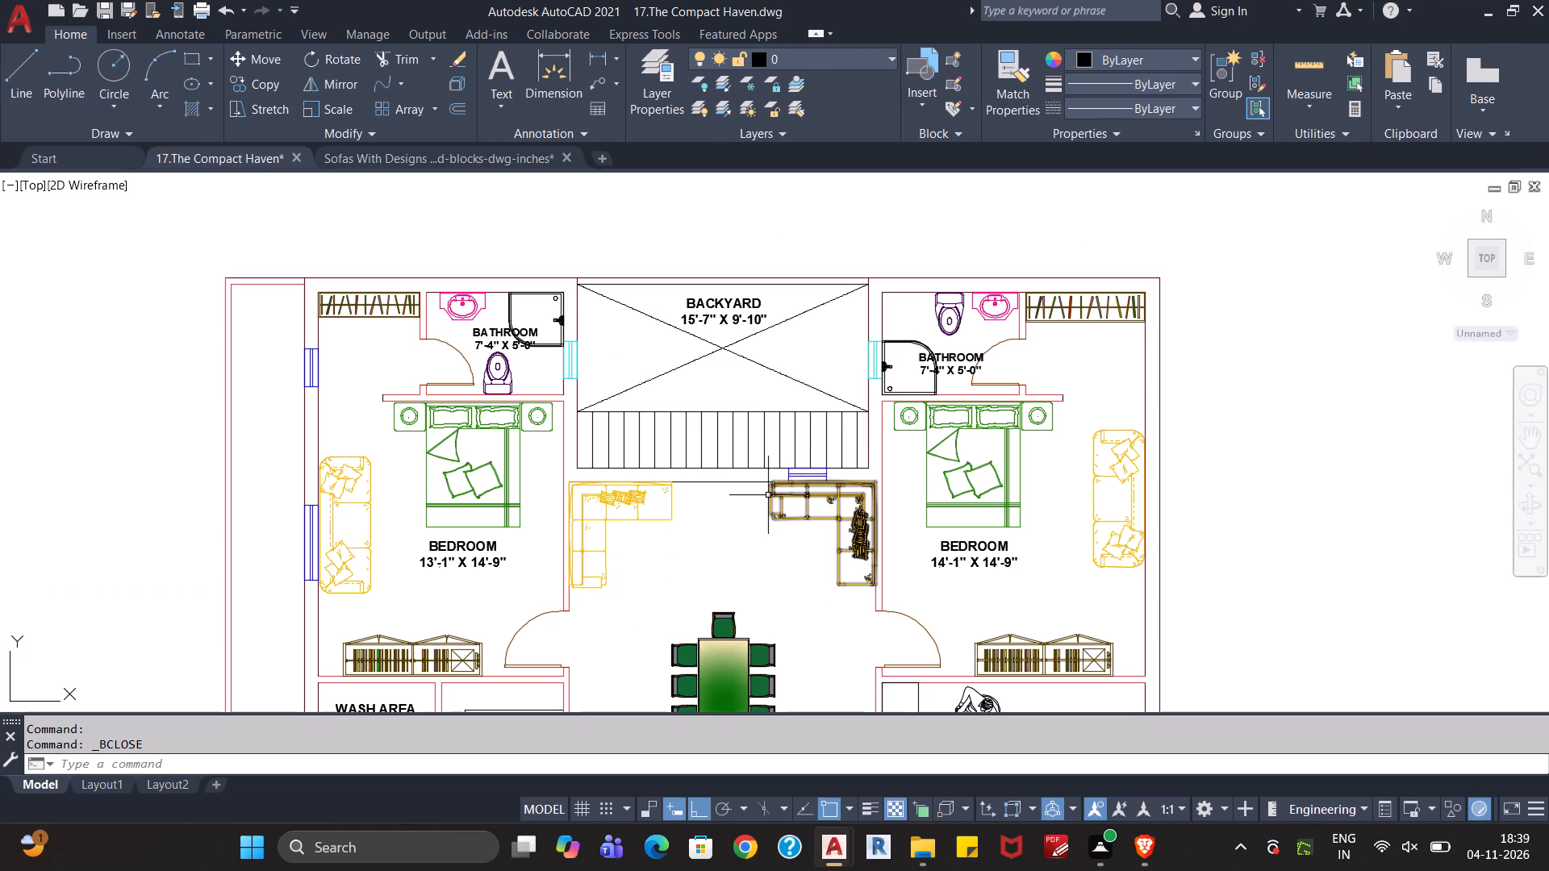
Edit the Shower trays 67_cad-block.com block so all its objects use the ByLayer colour, and save the block.
{"action": "scroll", "coordinate": [510, 398], "scroll_direction": "up", "scroll_amount": 2}
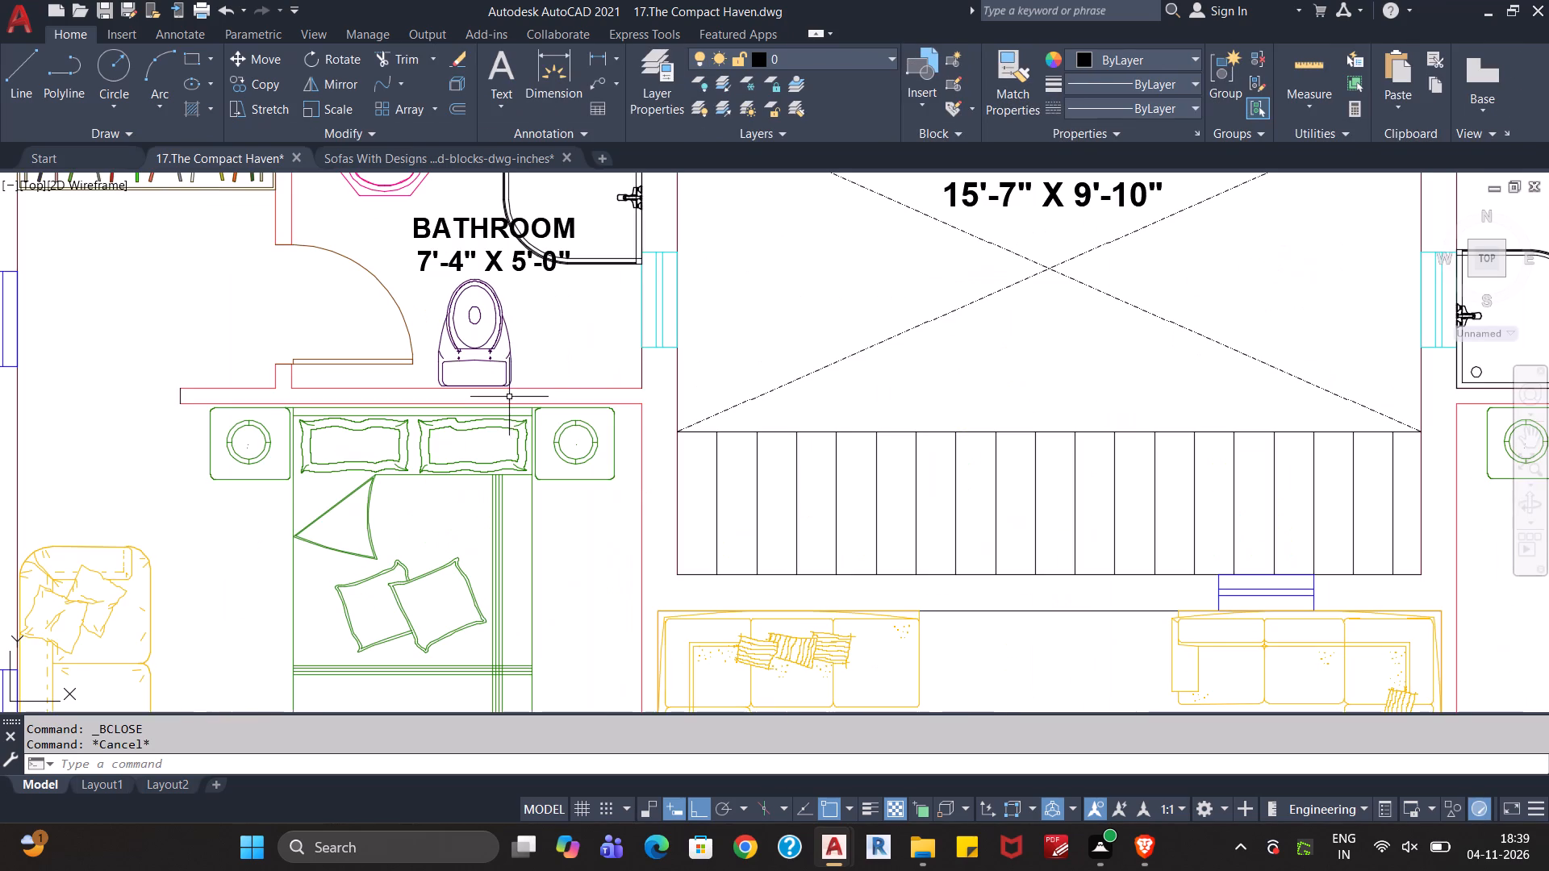
{"action": "scroll", "coordinate": [502, 377], "scroll_direction": "down", "scroll_amount": 1}
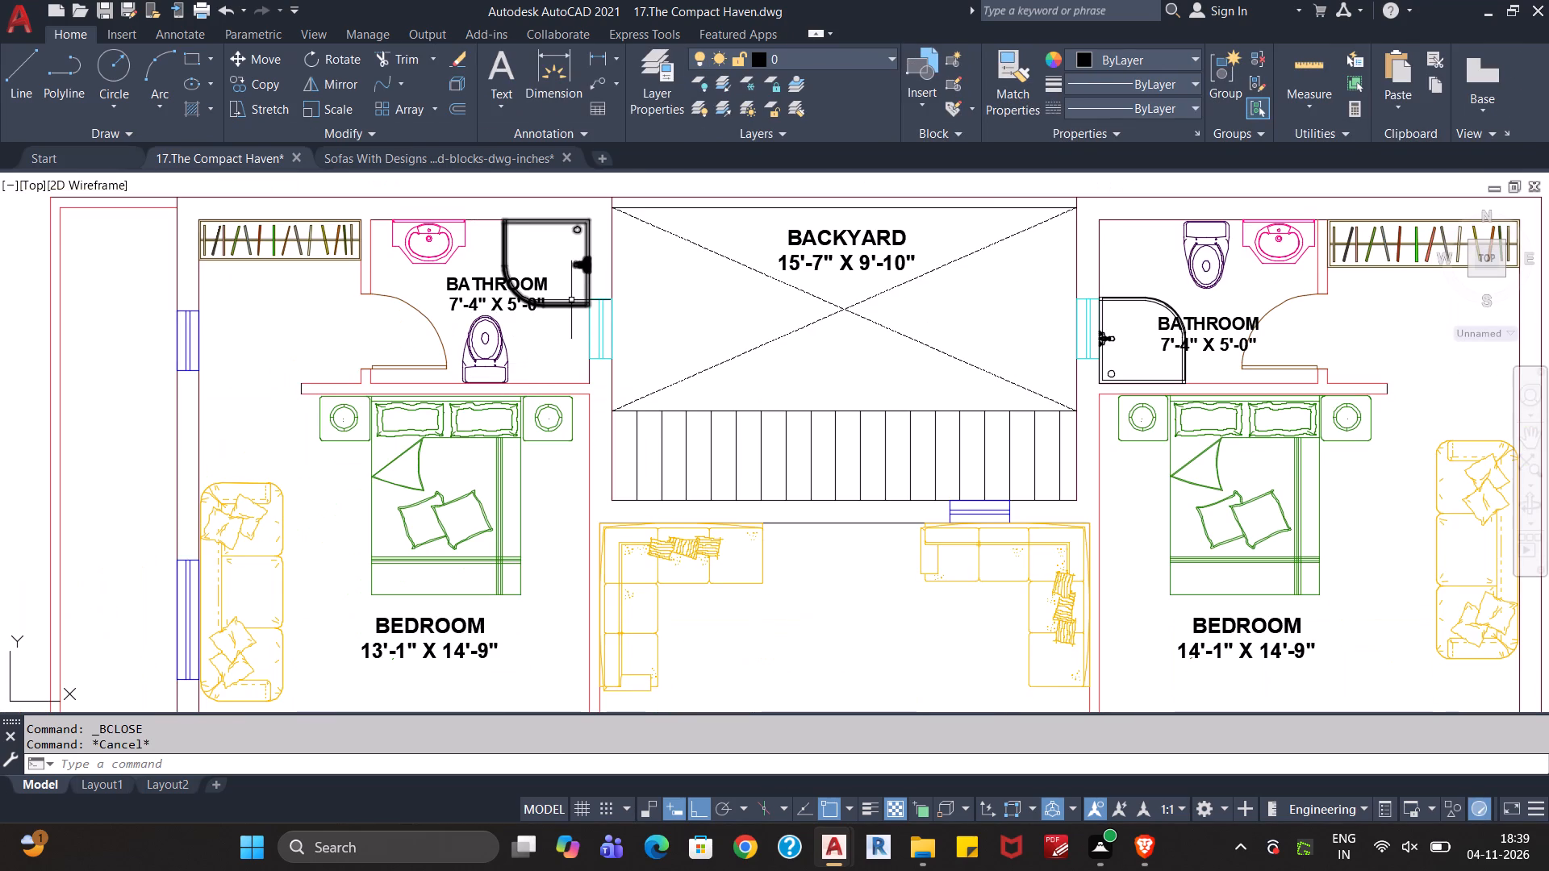
{"action": "left_click", "coordinate": [571, 300]}
{"action": "left_click", "coordinate": [562, 331]}
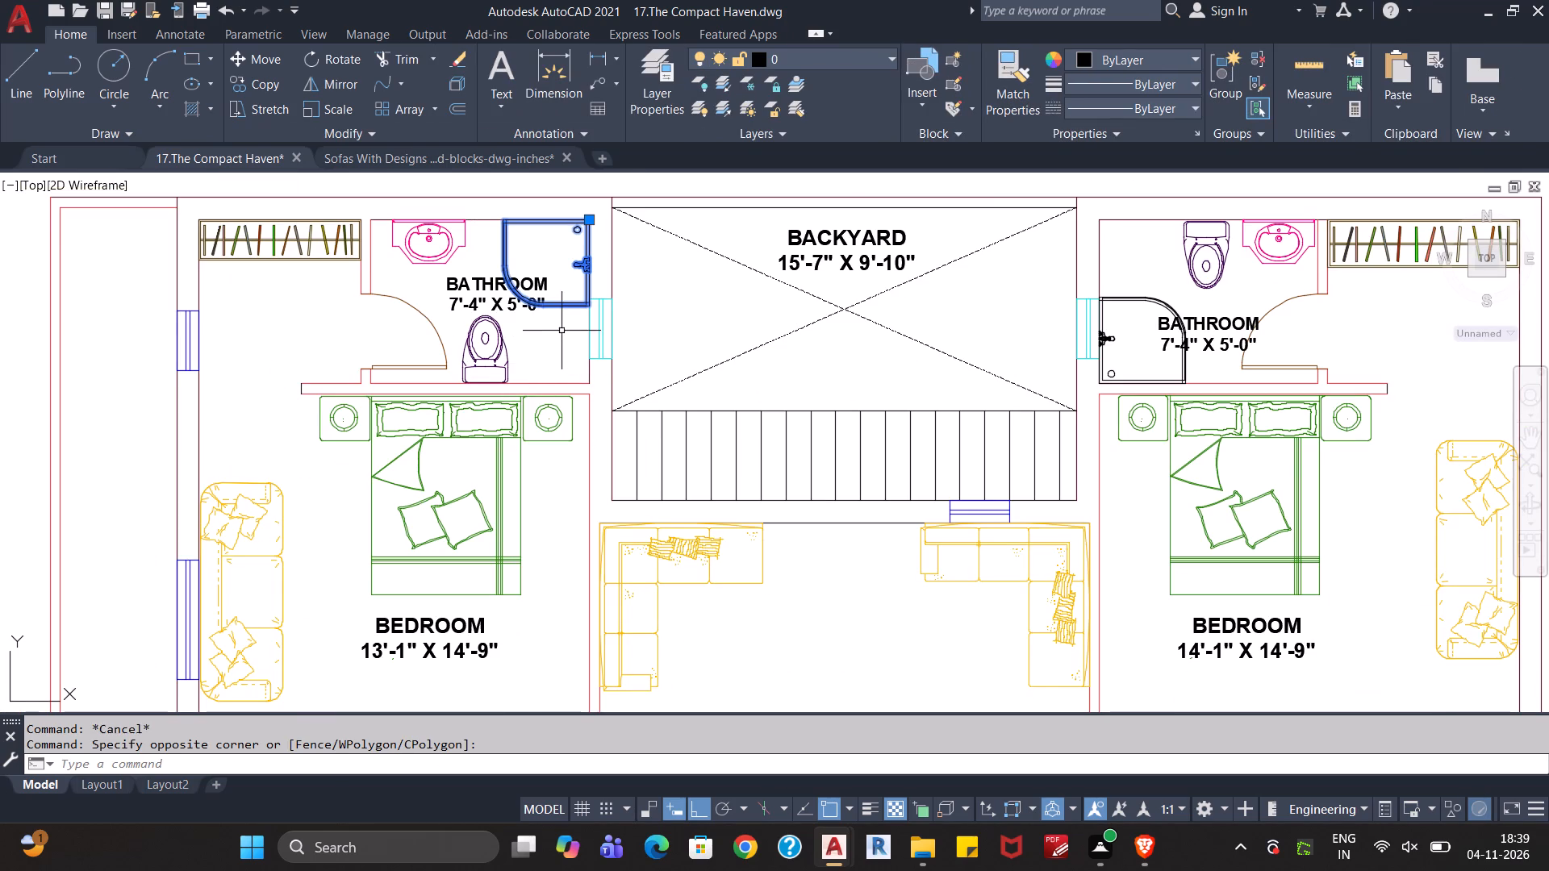
{"action": "double_click", "coordinate": [568, 302]}
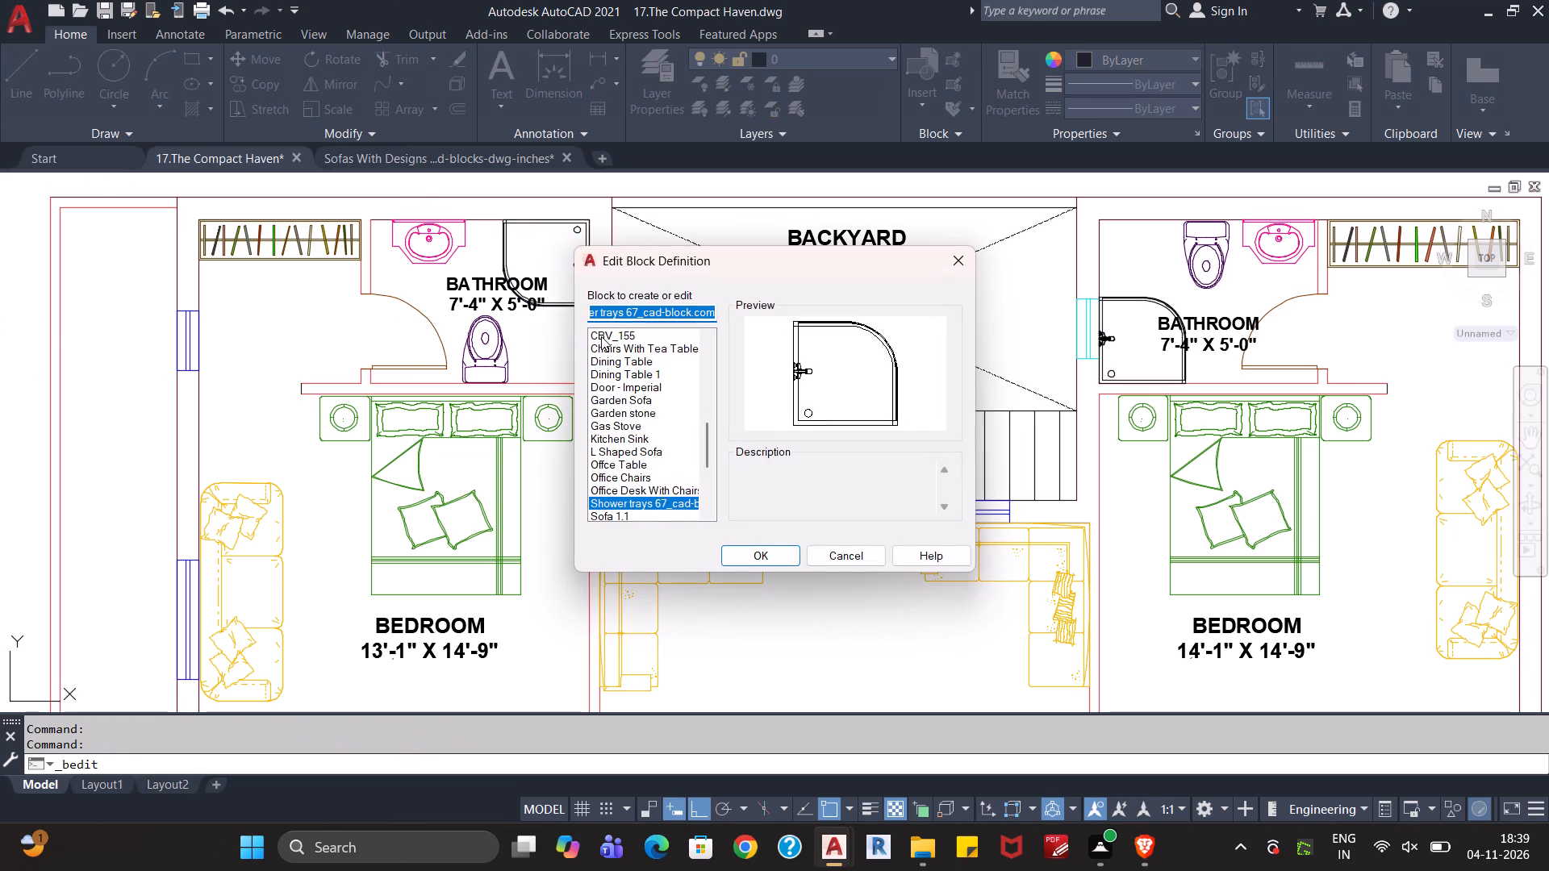
{"action": "left_click", "coordinate": [788, 553]}
{"action": "key", "text": "ctrl+a"}
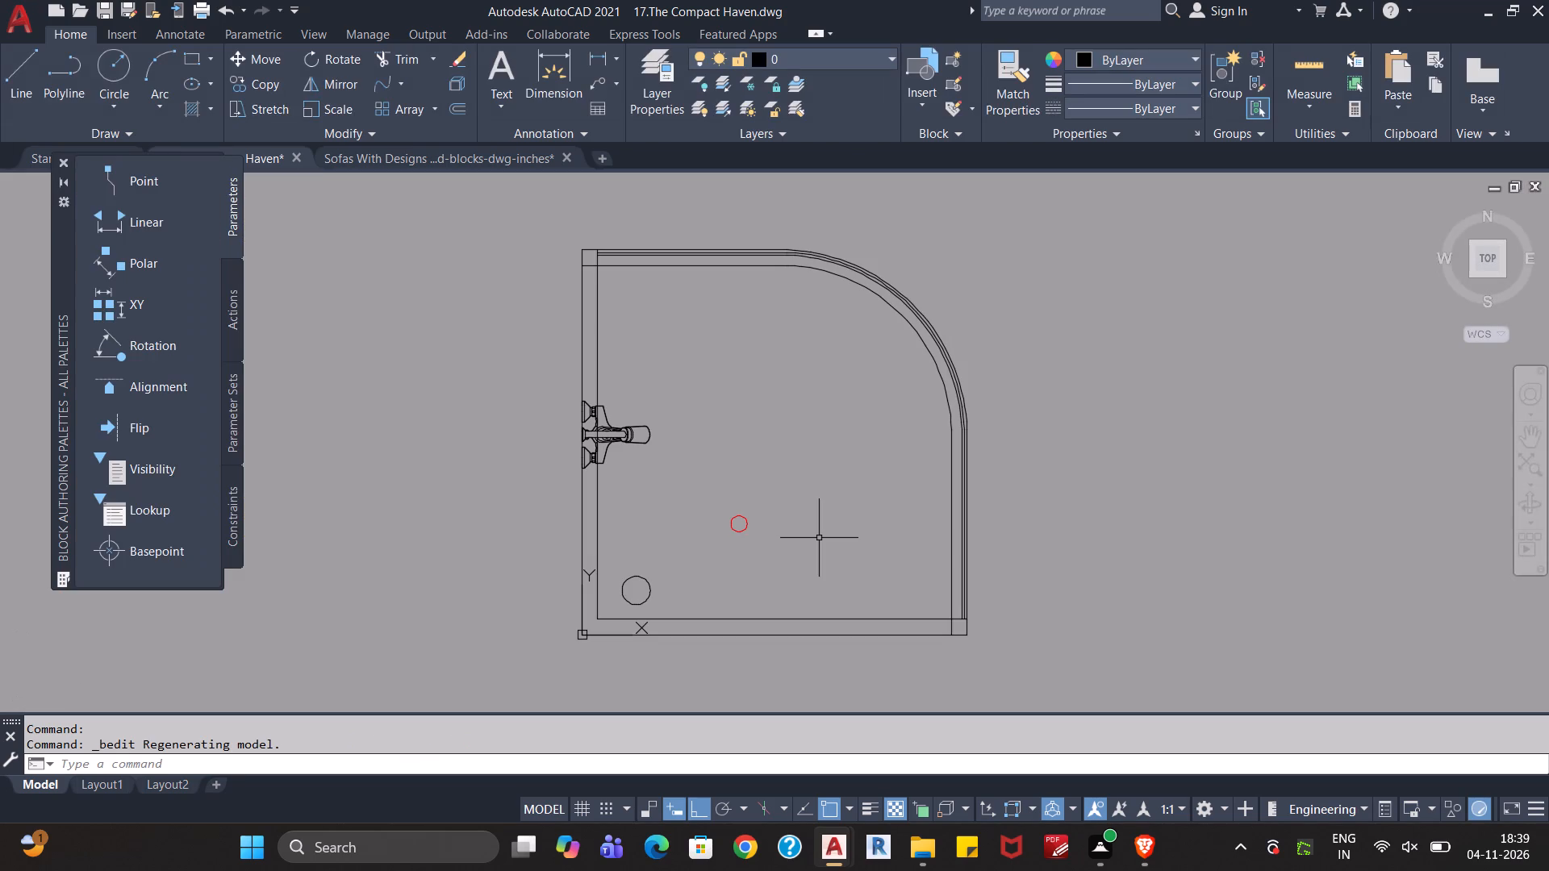
{"action": "left_click", "coordinate": [65, 34]}
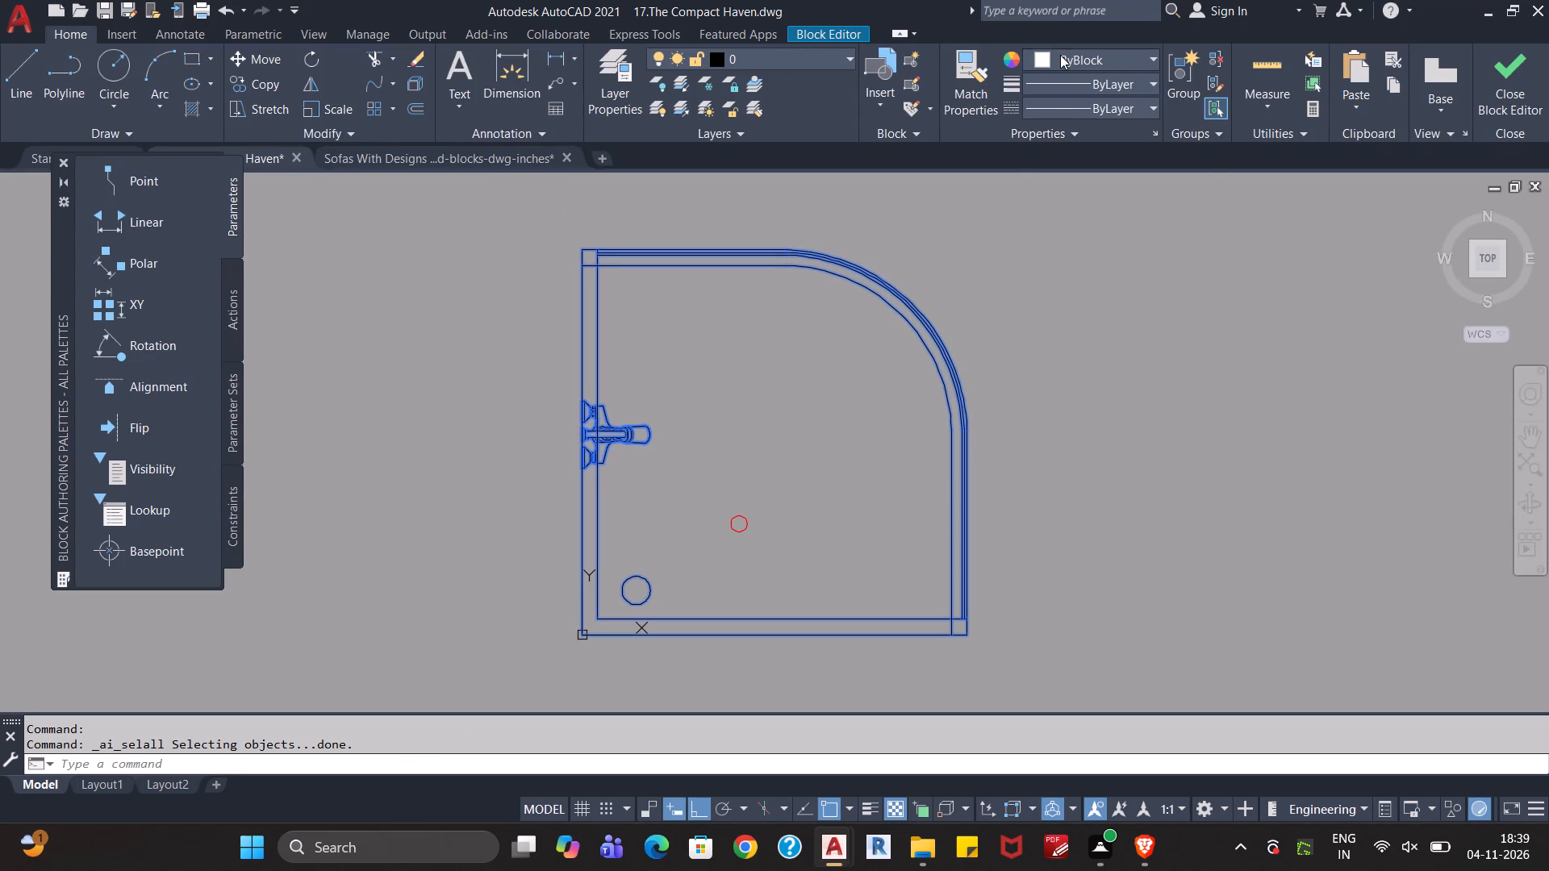
{"action": "left_click", "coordinate": [1061, 57]}
{"action": "left_click", "coordinate": [1063, 79]}
{"action": "left_click", "coordinate": [1512, 64]}
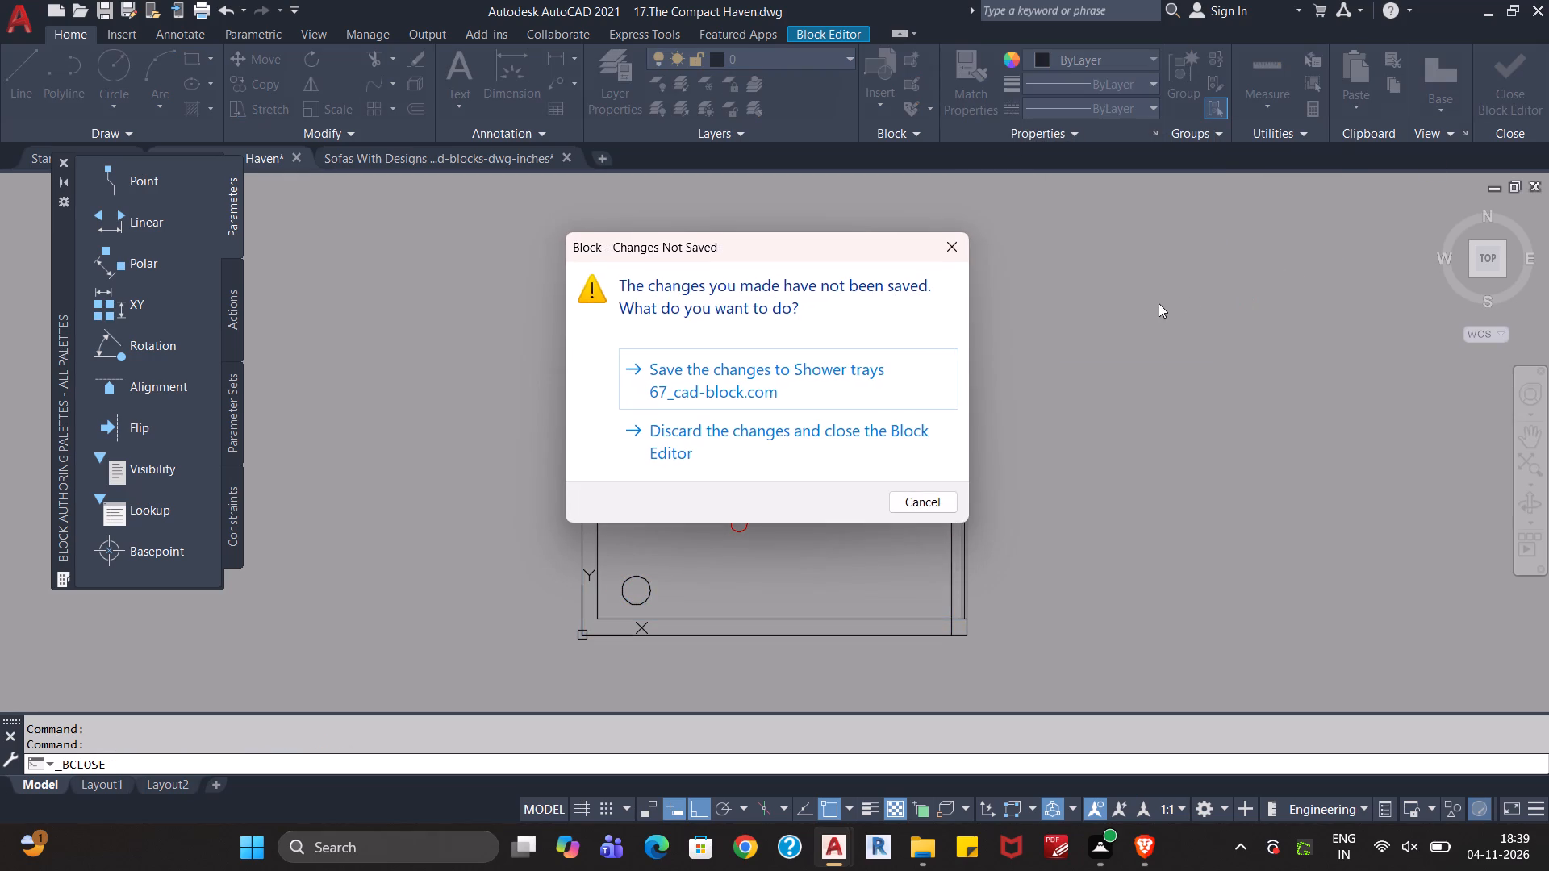
{"action": "left_click", "coordinate": [858, 362]}
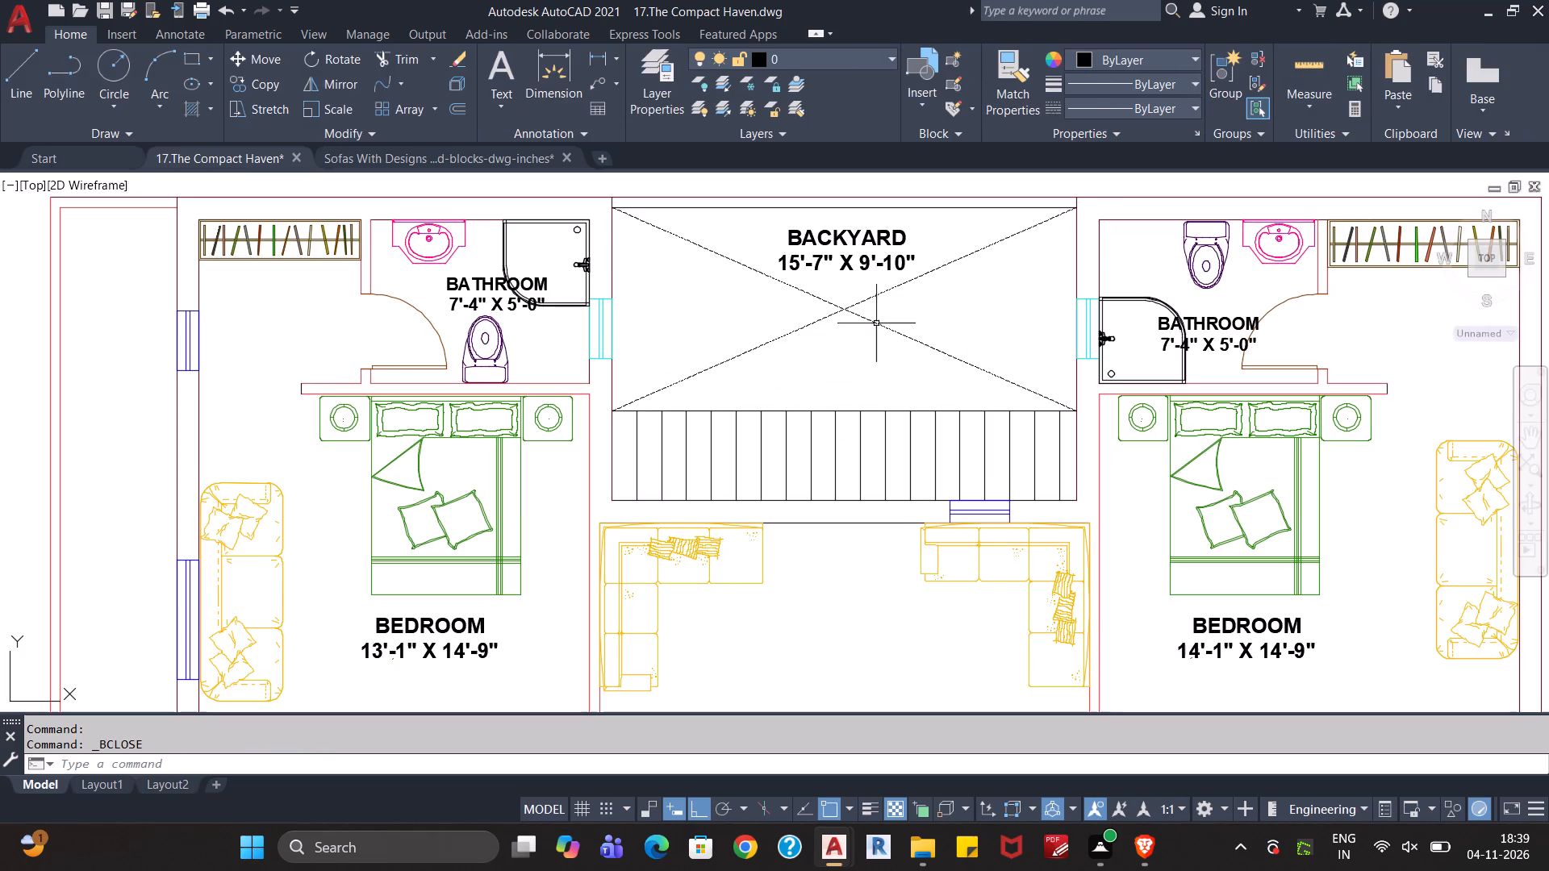
{"action": "key", "text": "Escape"}
Assign the shower trays in all three bathrooms to the Shower Tray layer, keeping their colour ByLayer.
{"action": "left_click", "coordinate": [578, 306]}
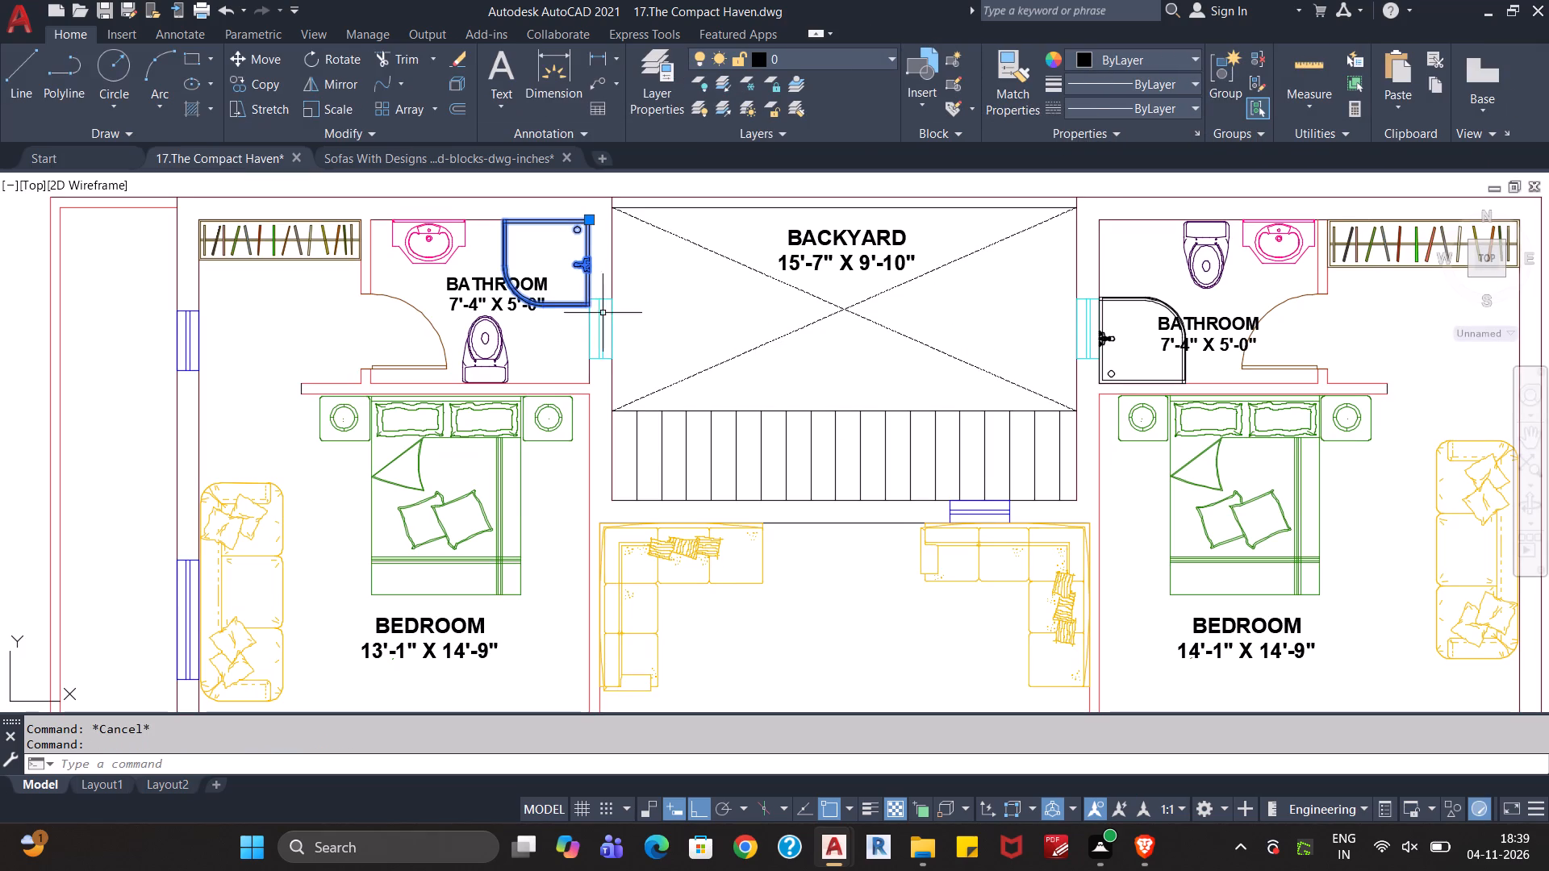
{"action": "left_click", "coordinate": [1146, 298]}
{"action": "scroll", "coordinate": [979, 429], "scroll_direction": "down", "scroll_amount": 3}
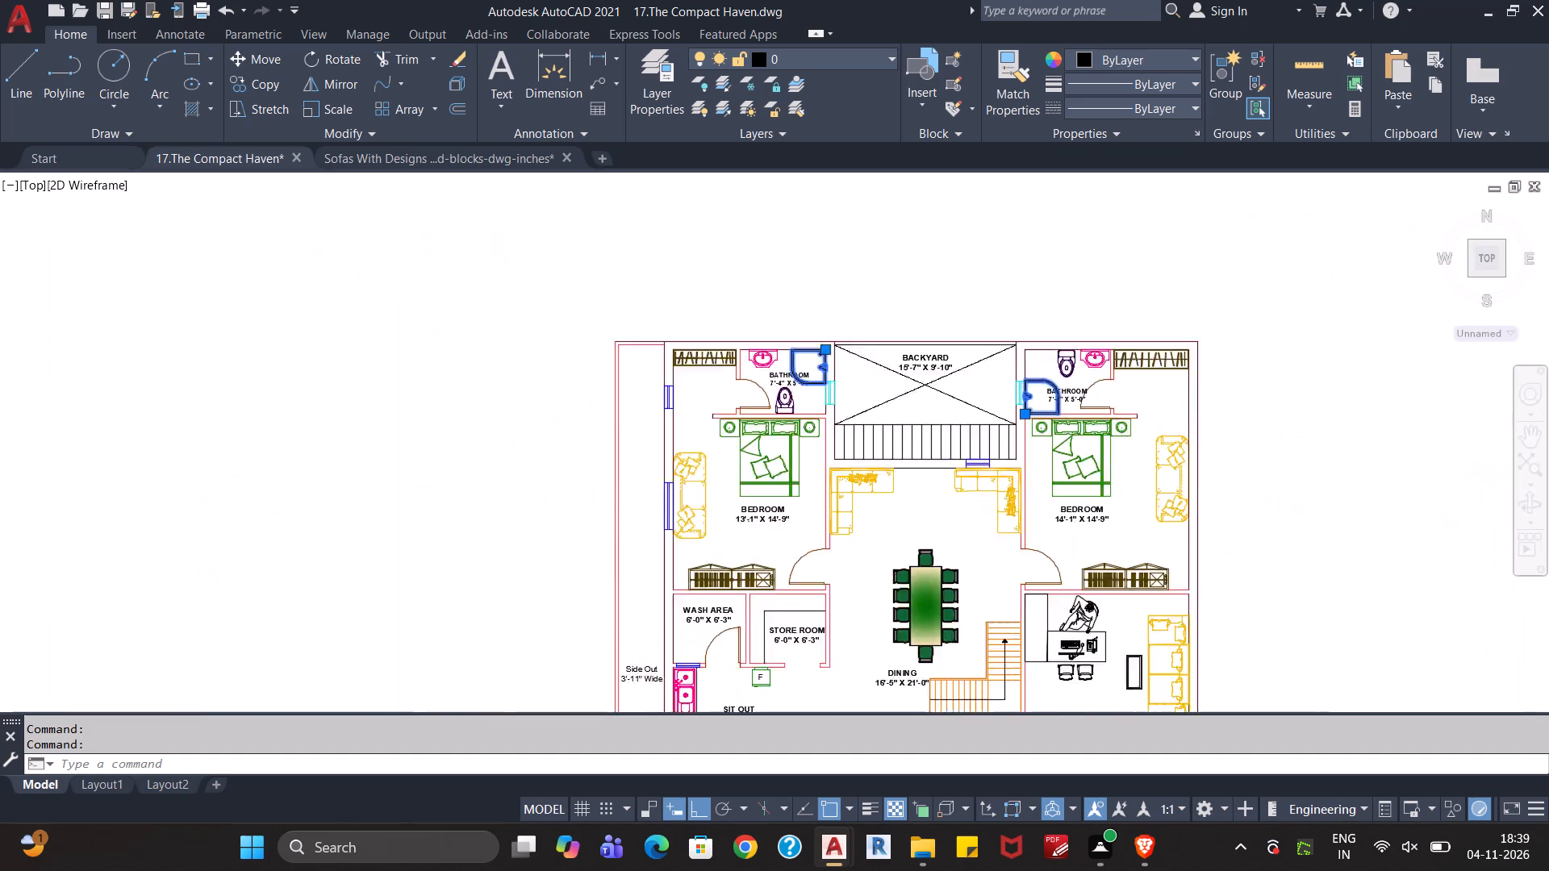
{"action": "scroll", "coordinate": [791, 687], "scroll_direction": "up", "scroll_amount": 3}
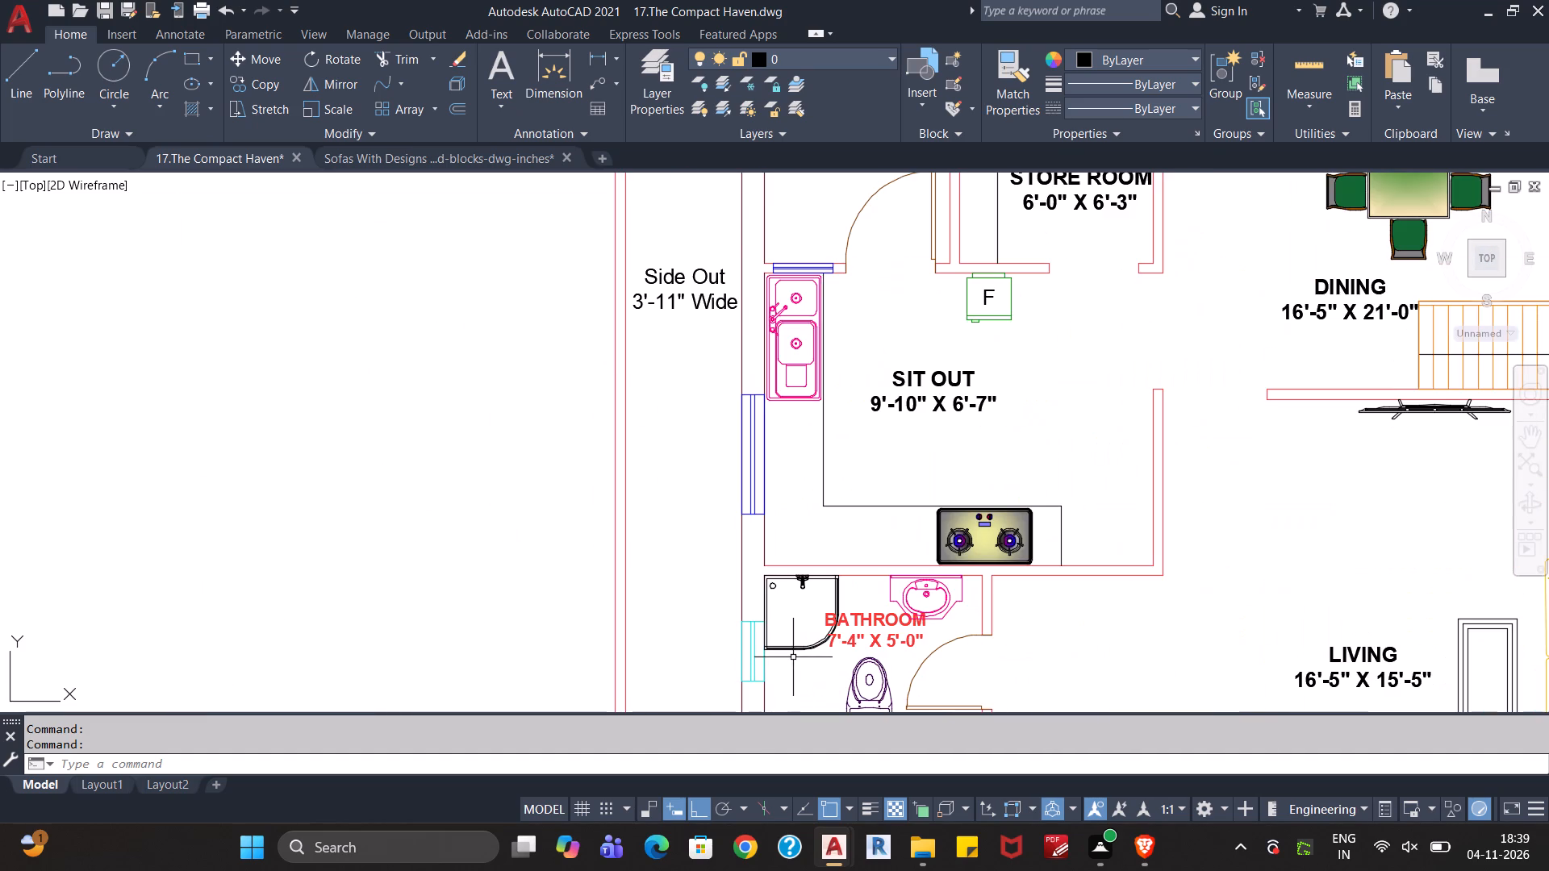
{"action": "left_click", "coordinate": [795, 647]}
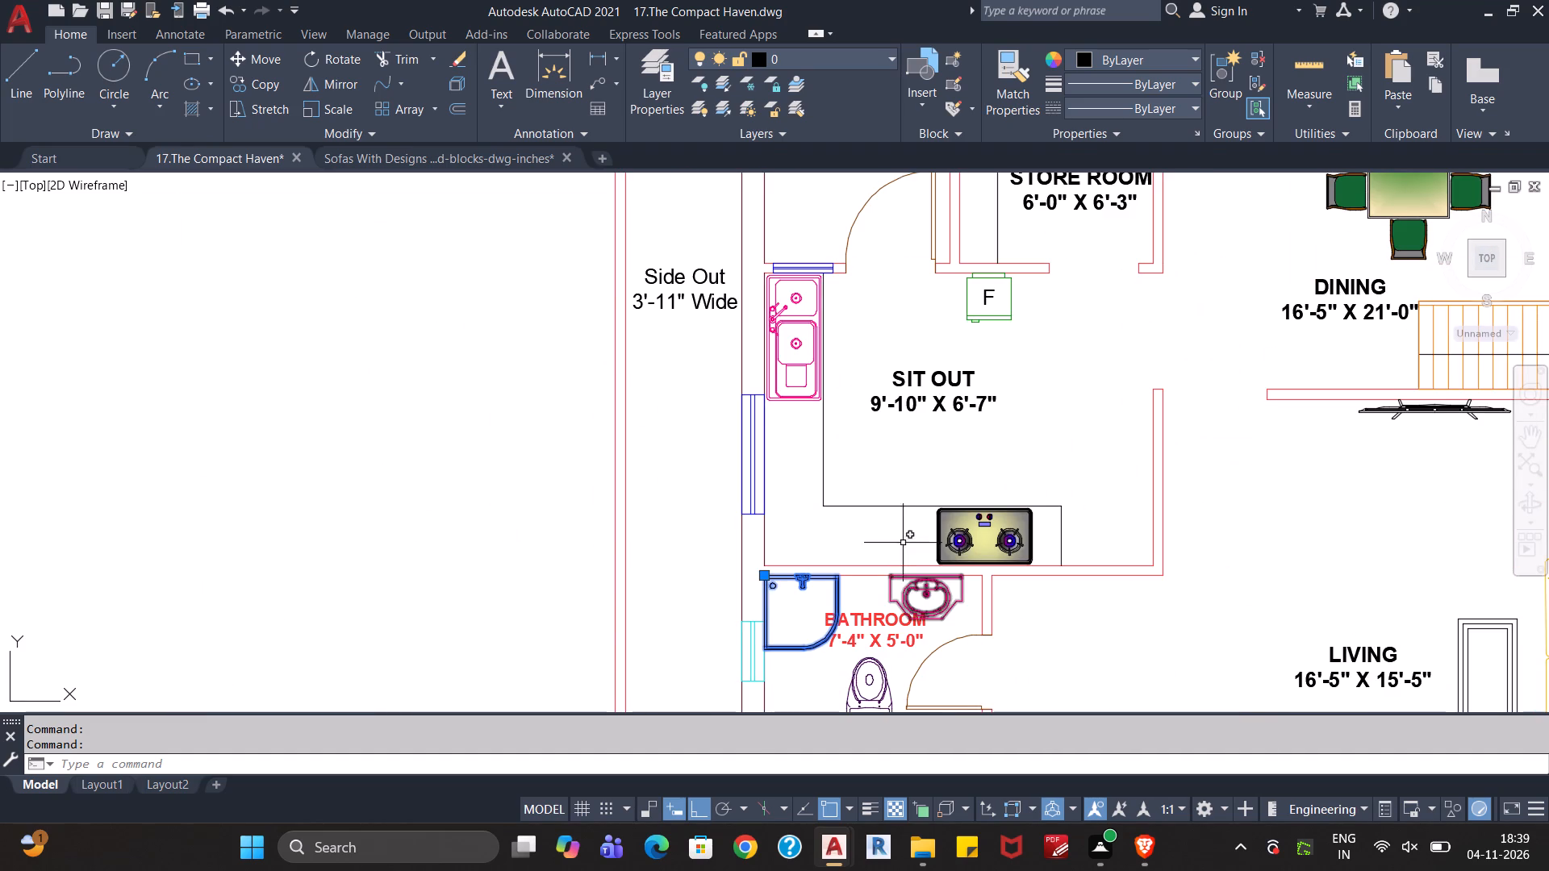
{"action": "left_click", "coordinate": [1126, 60]}
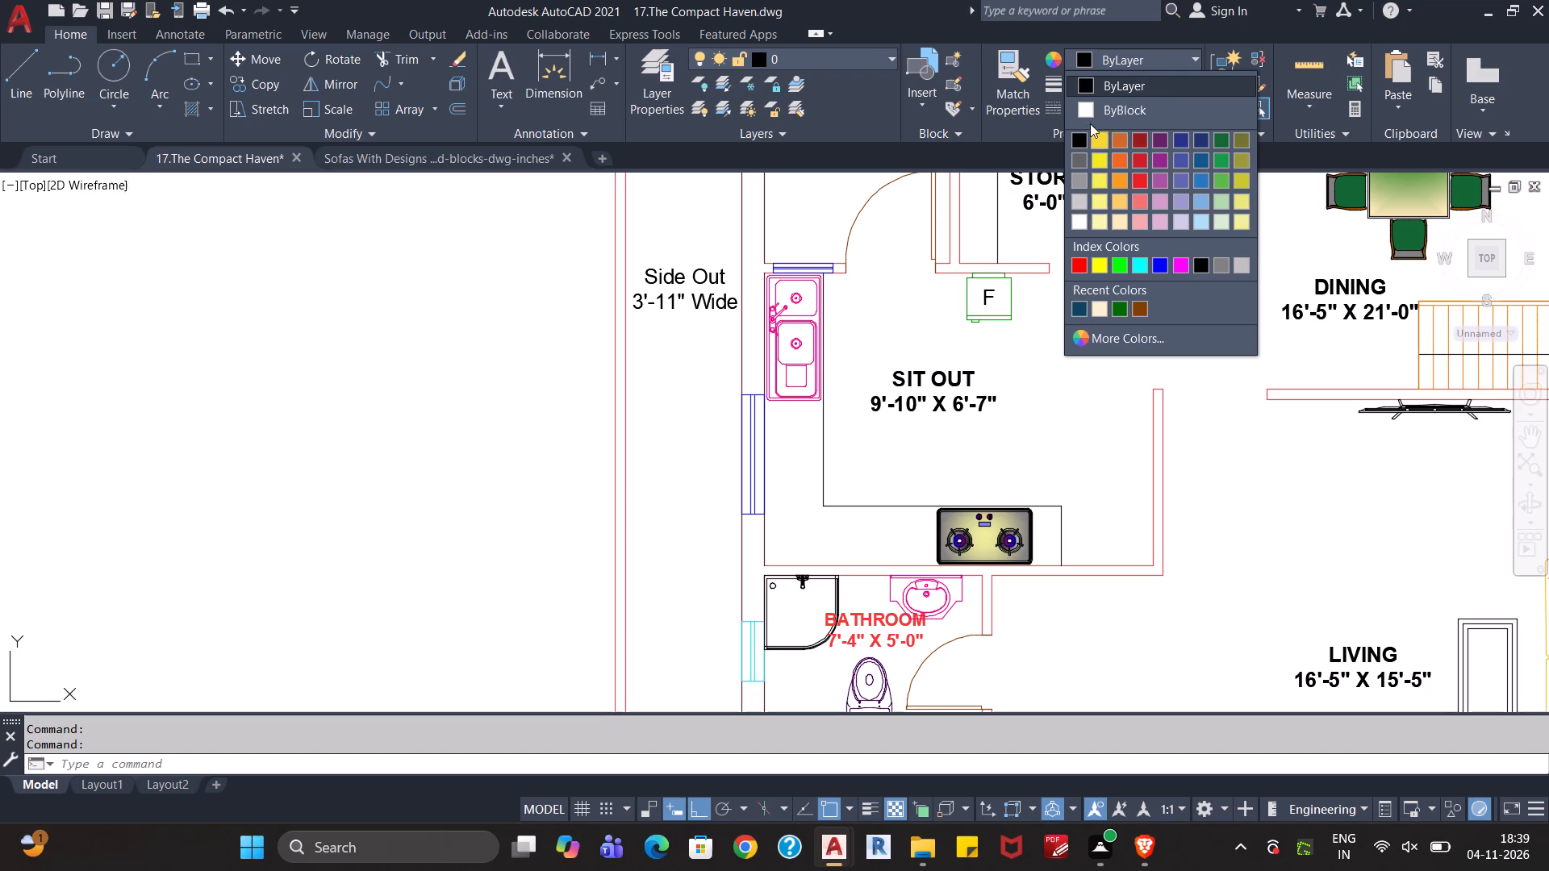
{"action": "left_click", "coordinate": [1139, 65]}
{"action": "left_click", "coordinate": [883, 57]}
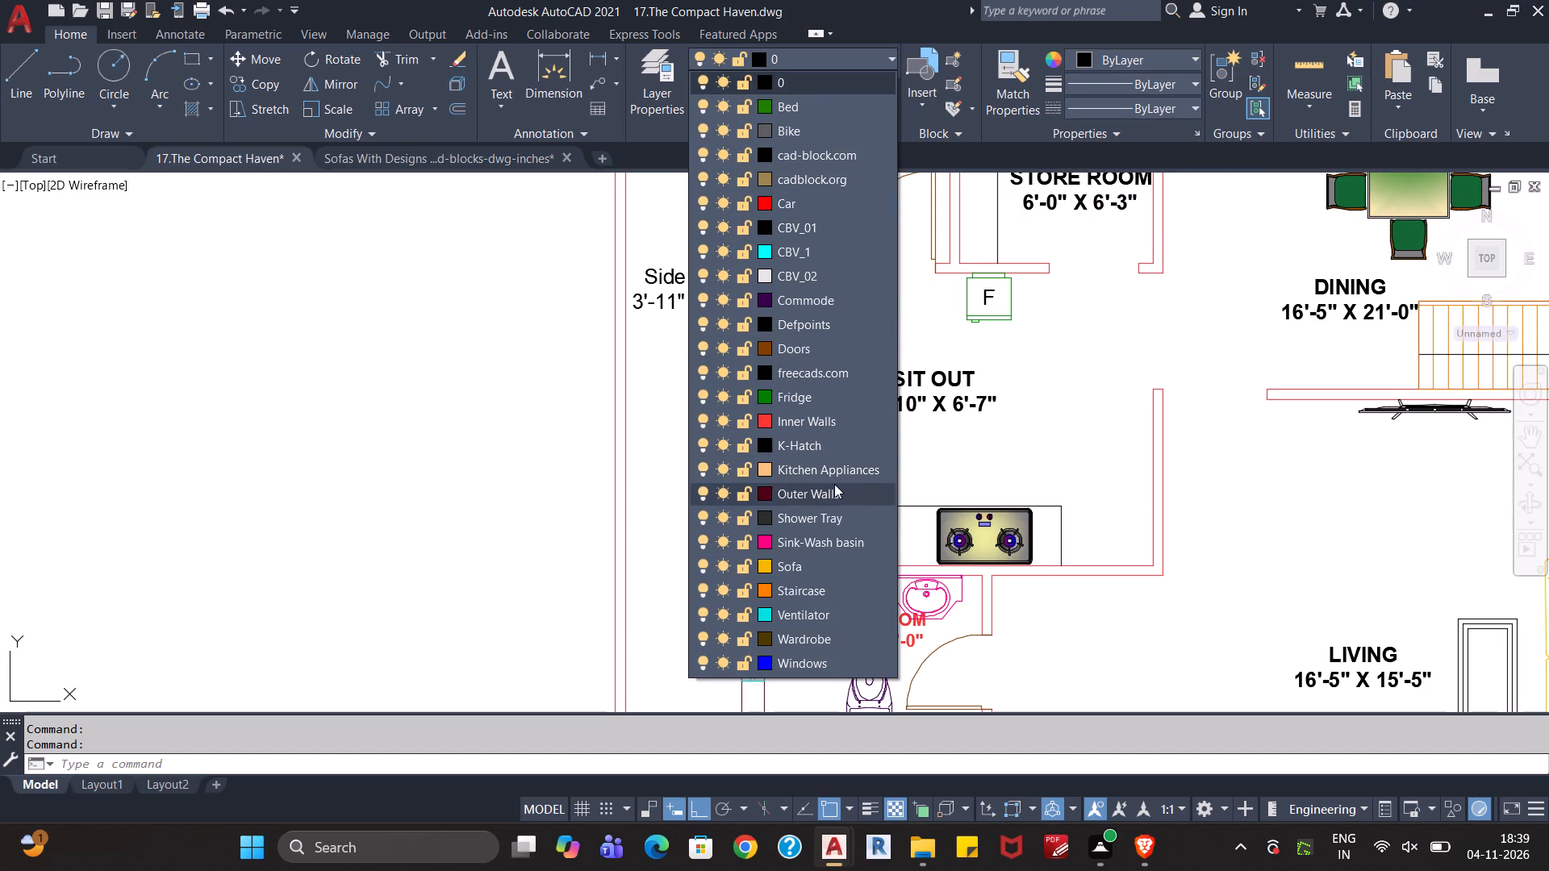
{"action": "left_click", "coordinate": [845, 514]}
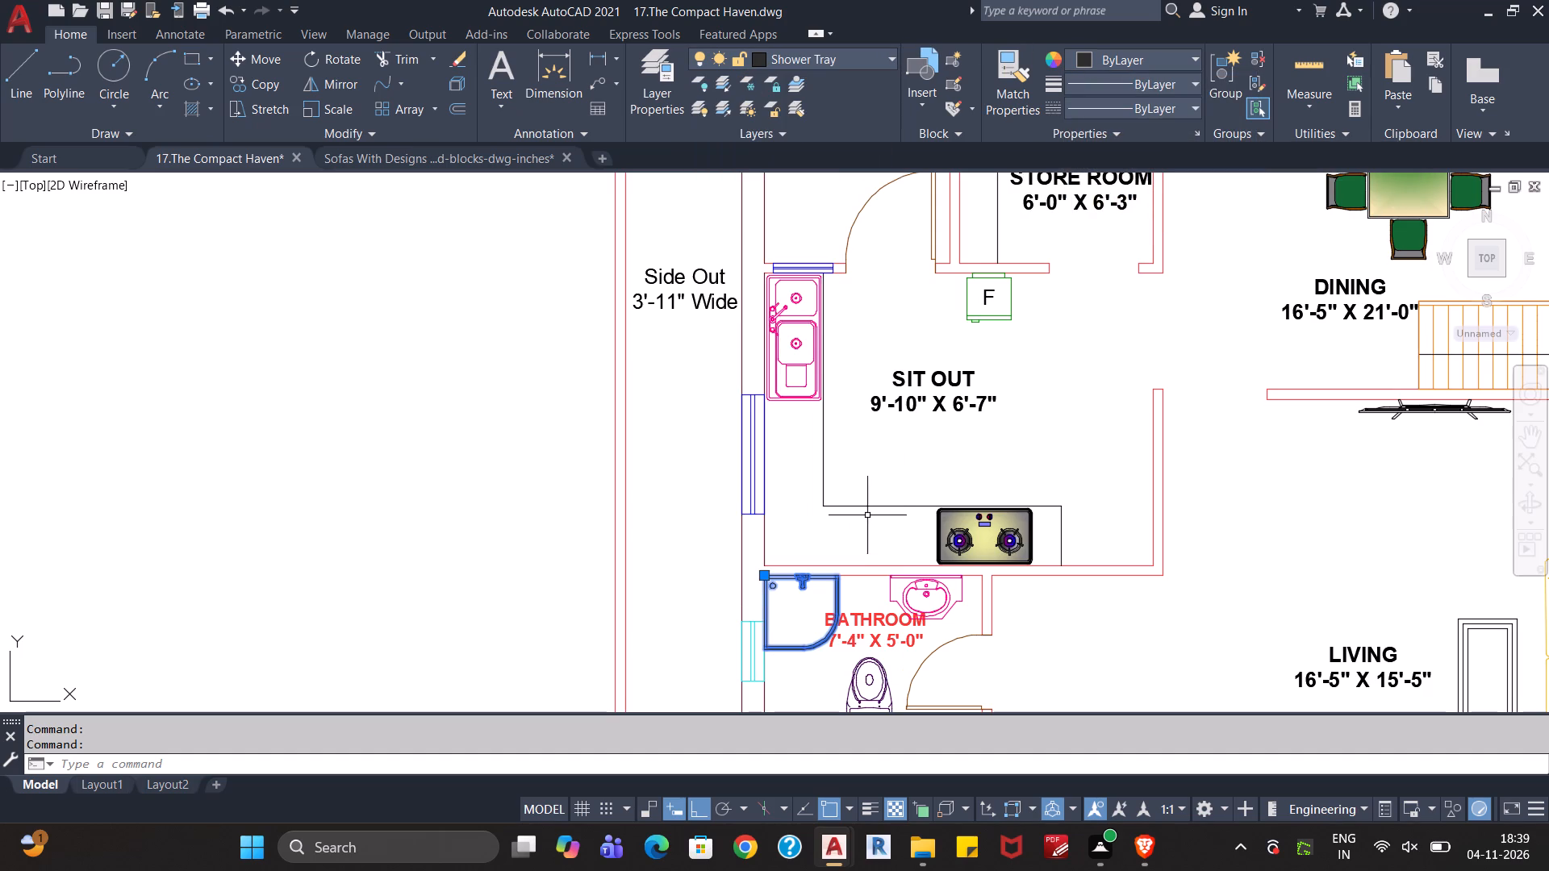
{"action": "key", "text": "Escape"}
Move the red BATHROOM 7'-4" X 5'-0" label below the kitchen to layer 0.
{"action": "left_click", "coordinate": [862, 616]}
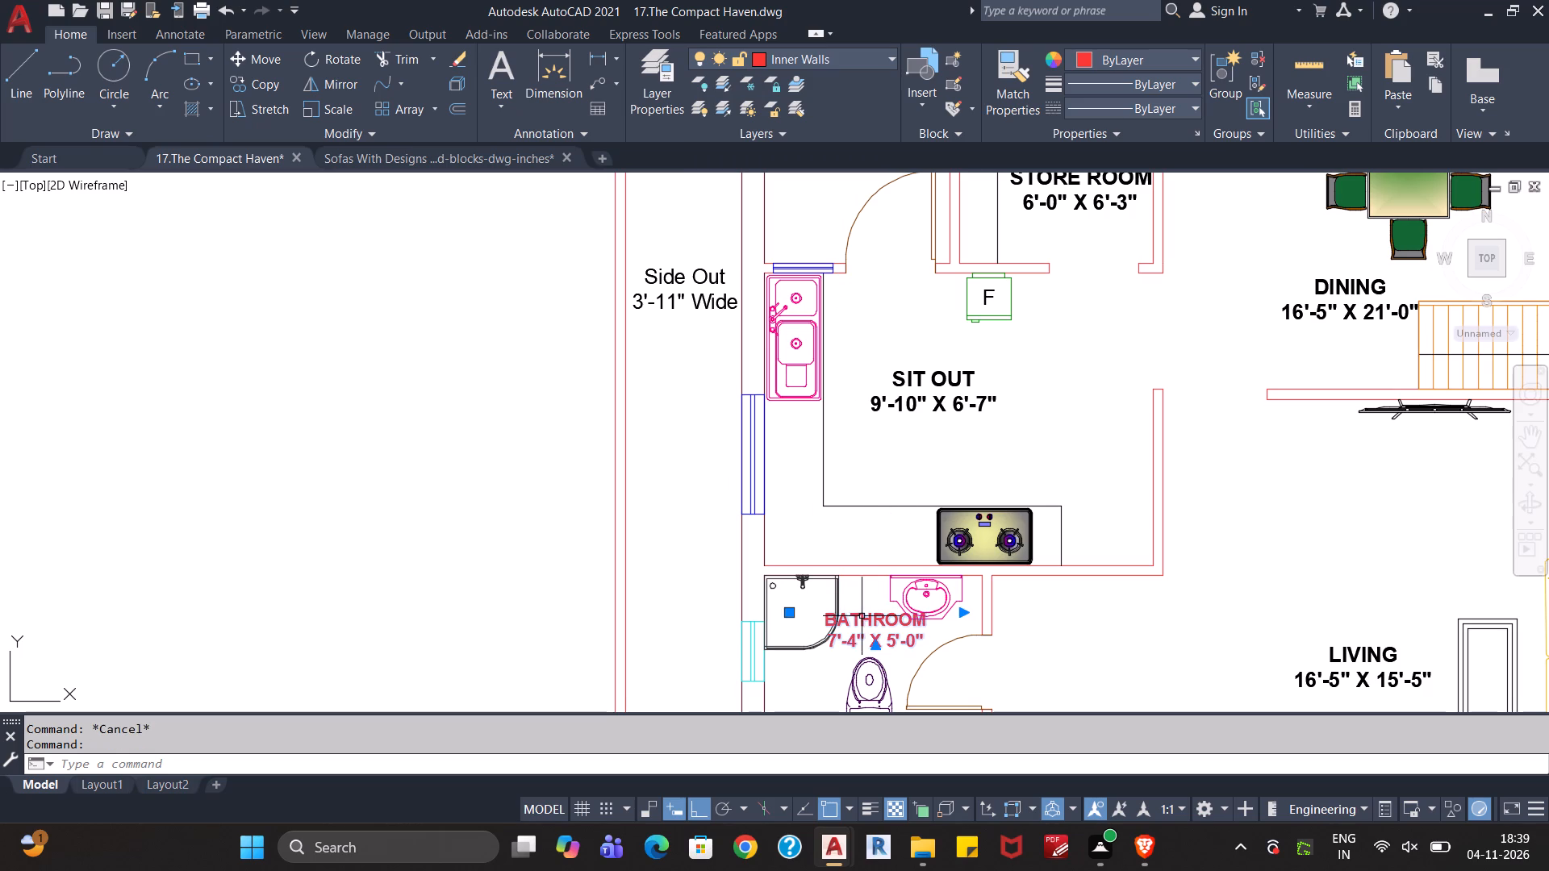
{"action": "left_click", "coordinate": [871, 58]}
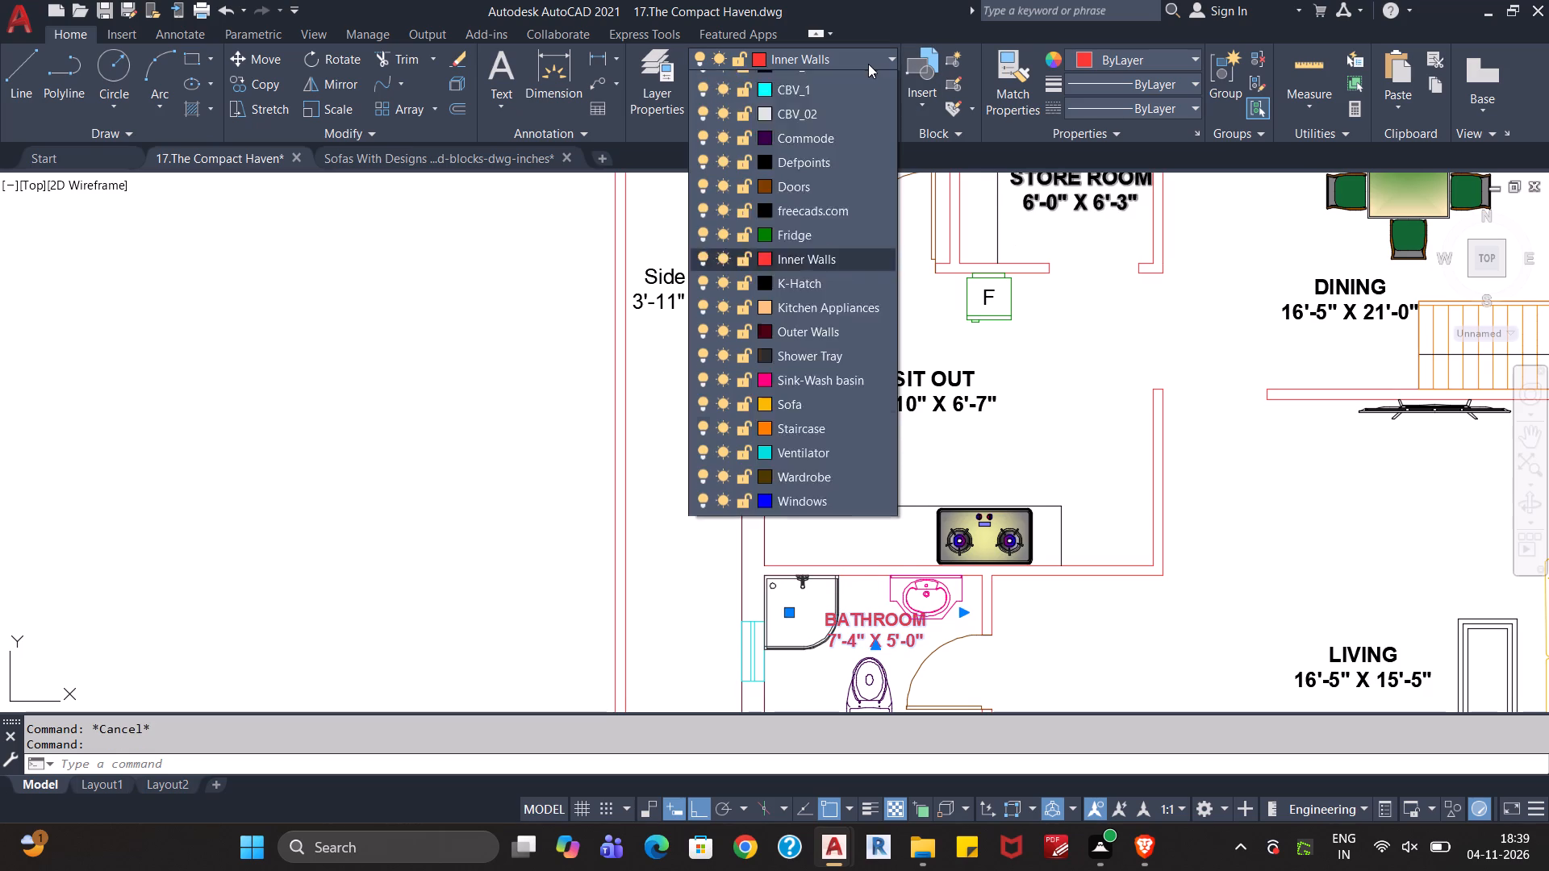
{"action": "left_click", "coordinate": [851, 77]}
{"action": "key", "text": "Escape"}
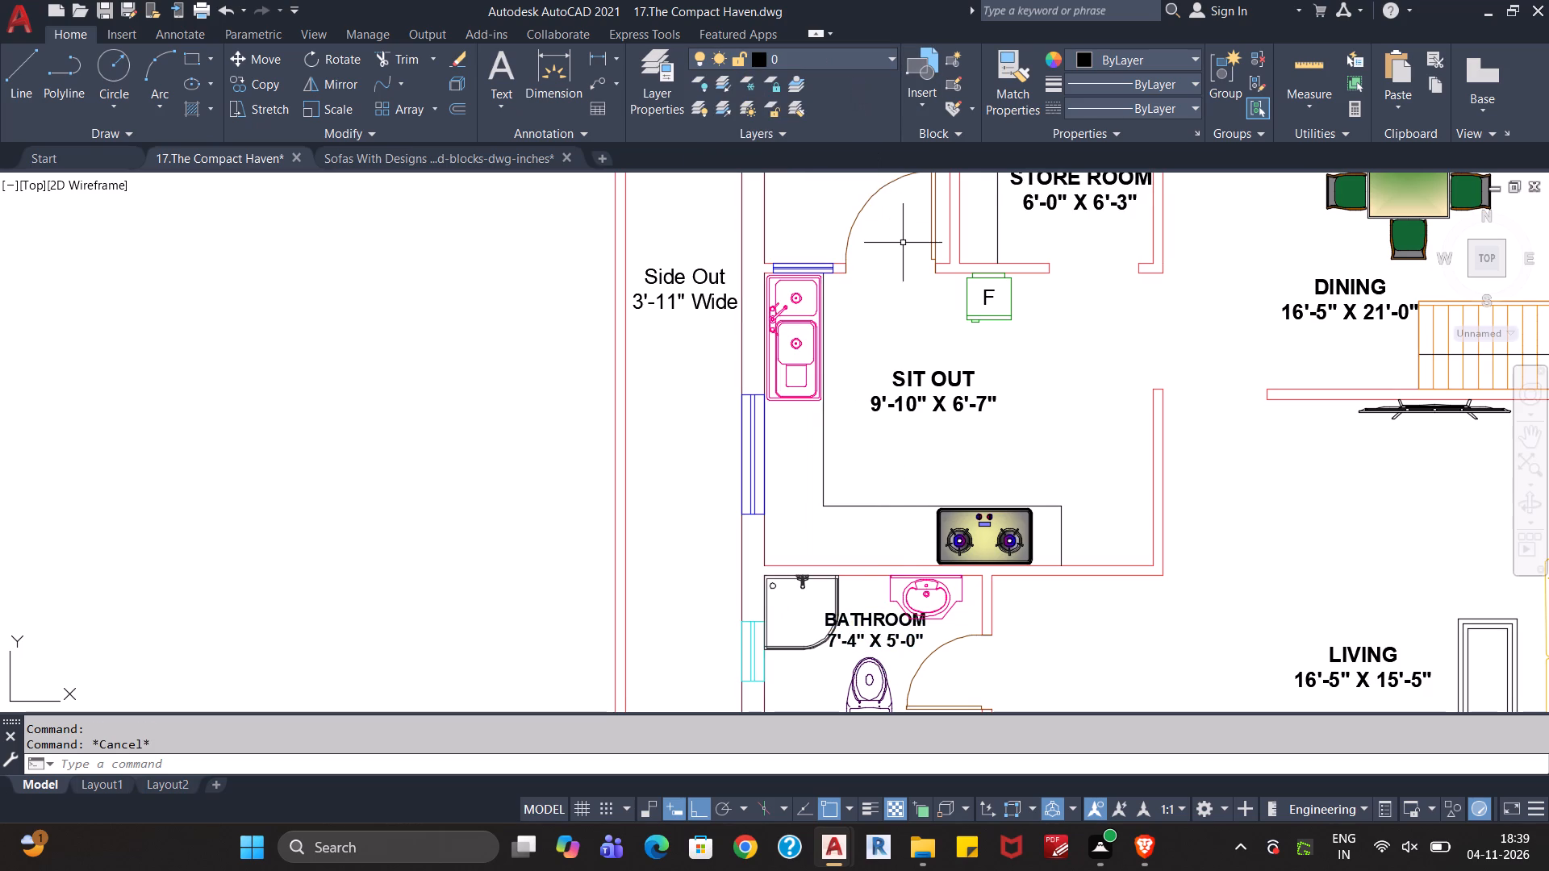
Check which layer the fridge symbol below the store room is assigned to.
{"action": "scroll", "coordinate": [1048, 361], "scroll_direction": "down", "scroll_amount": 1}
{"action": "middle_click_drag", "start_coordinate": [1051, 369], "coordinate": [866, 436]}
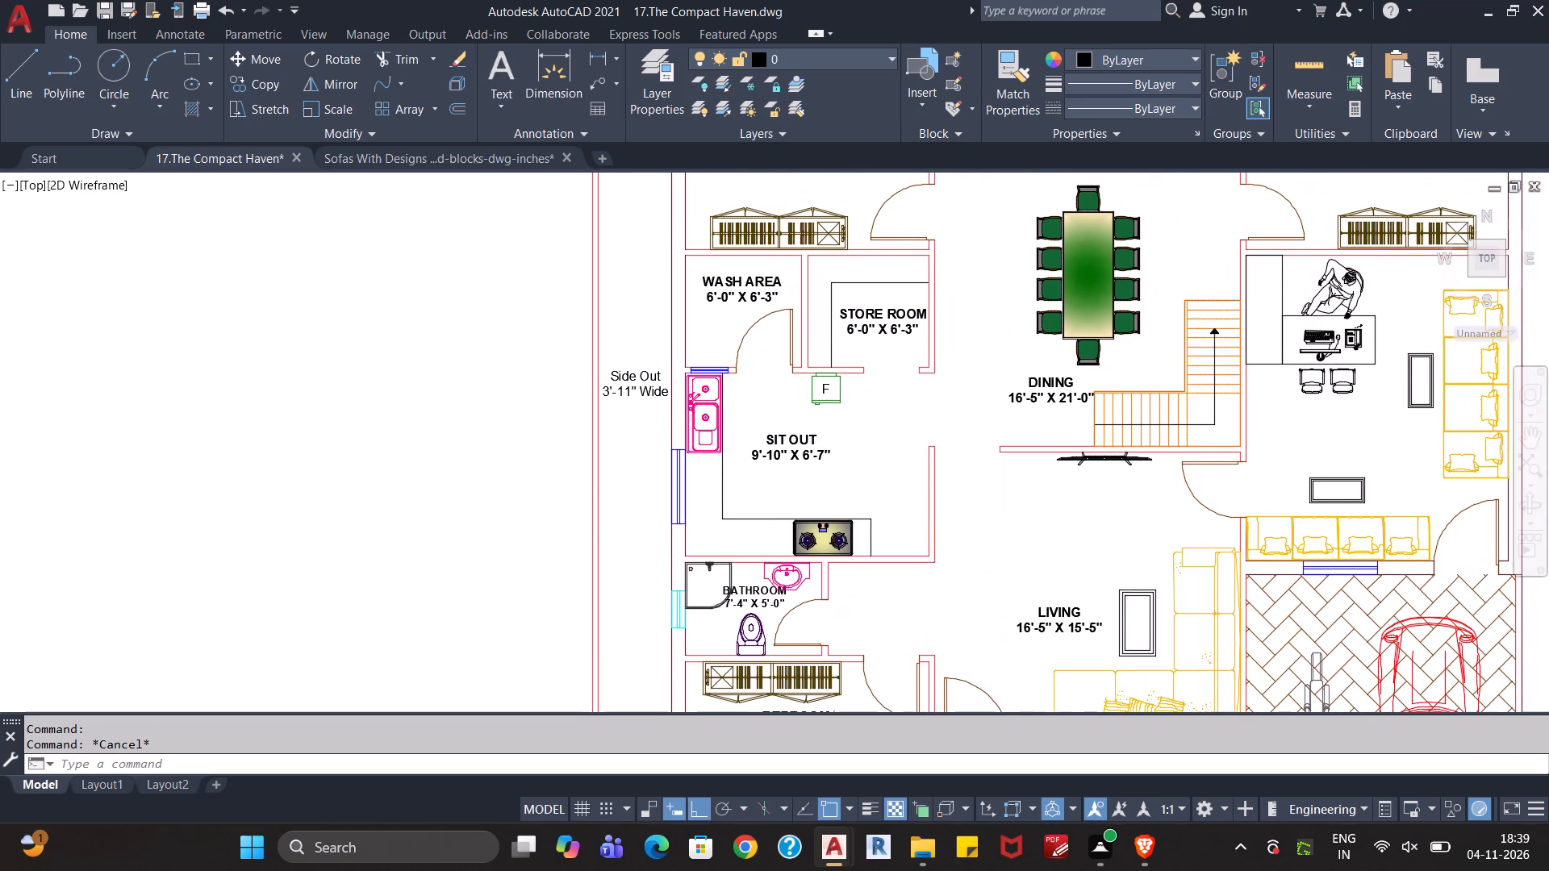
{"action": "scroll", "coordinate": [867, 433], "scroll_direction": "down", "scroll_amount": 1}
{"action": "scroll", "coordinate": [867, 432], "scroll_direction": "up", "scroll_amount": 2}
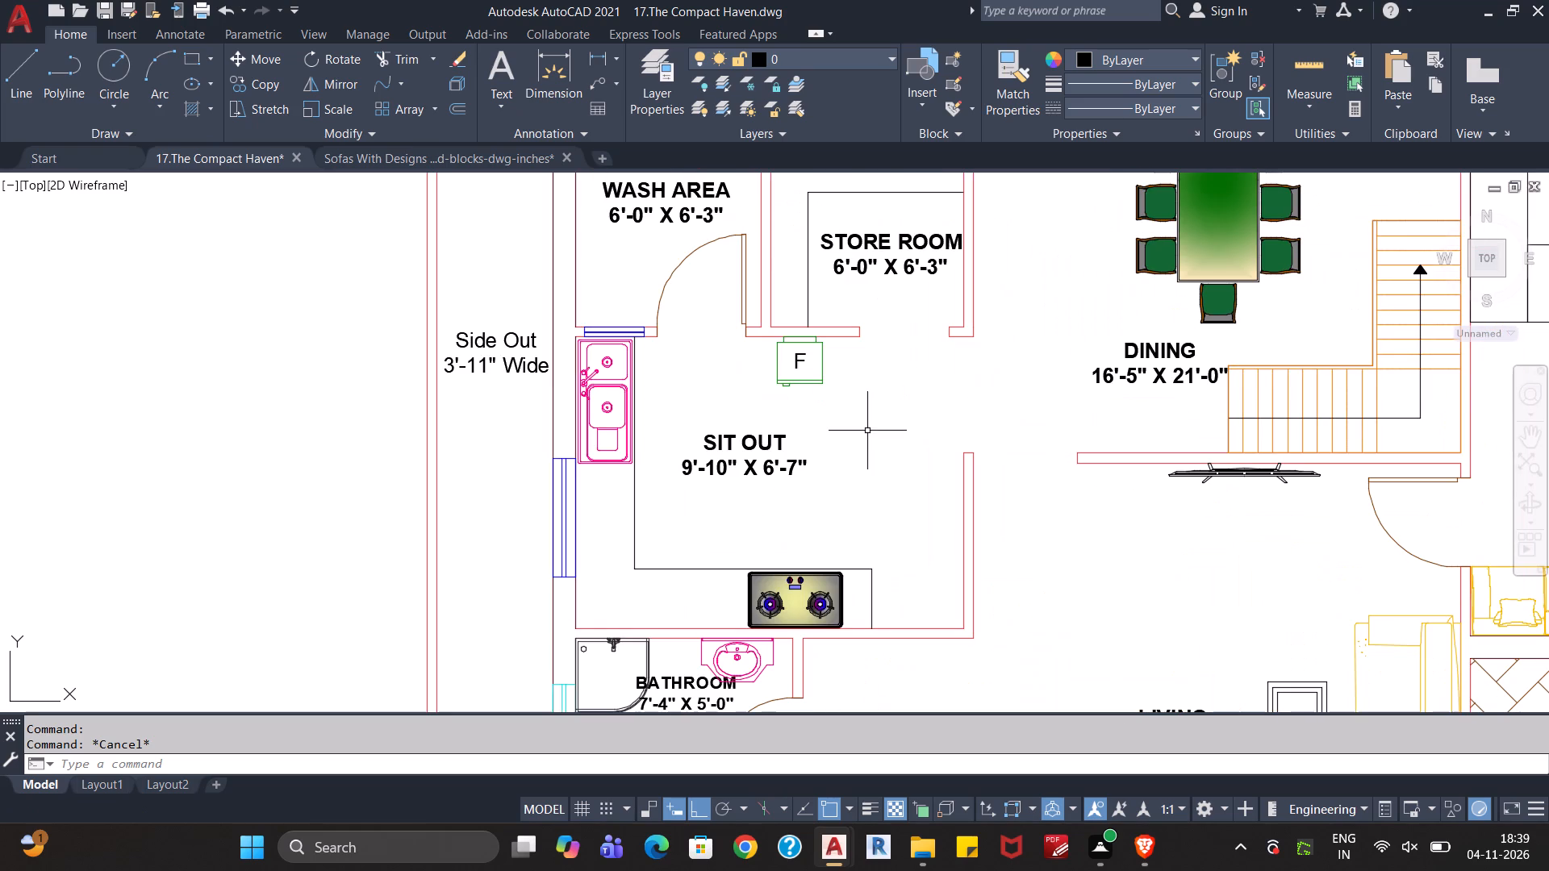
{"action": "left_click", "coordinate": [822, 378]}
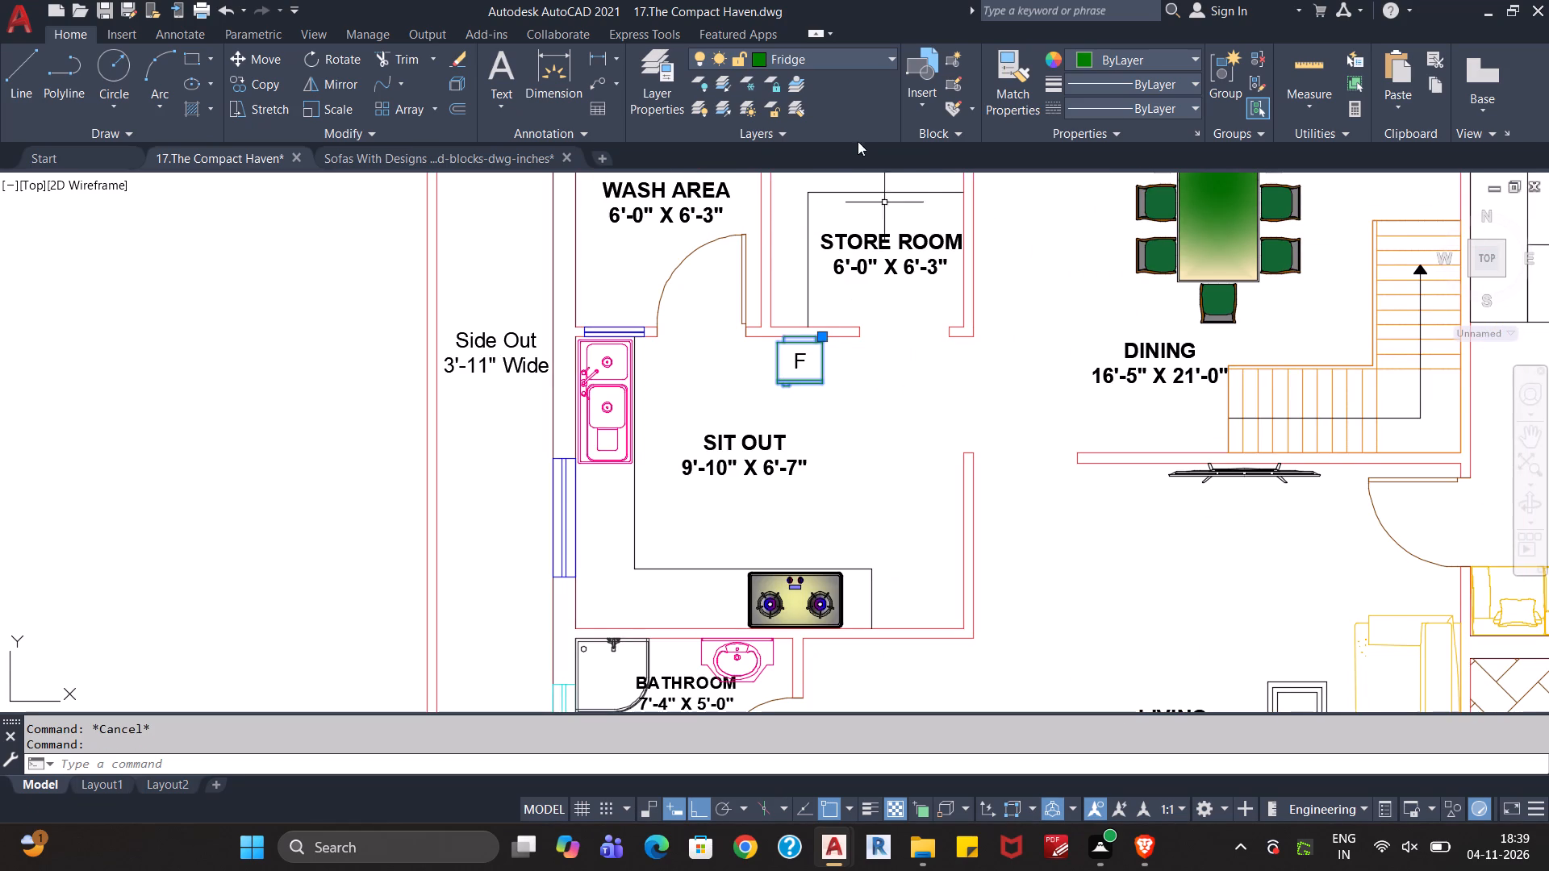
{"action": "key", "text": "Escape"}
Replace the SIT OUT room name with KITCHEN, keeping the dimensions on their own line below it.
{"action": "scroll", "coordinate": [879, 422], "scroll_direction": "down", "scroll_amount": 1}
{"action": "middle_click_drag", "start_coordinate": [879, 423], "coordinate": [823, 486]}
{"action": "scroll", "coordinate": [824, 483], "scroll_direction": "down", "scroll_amount": 1}
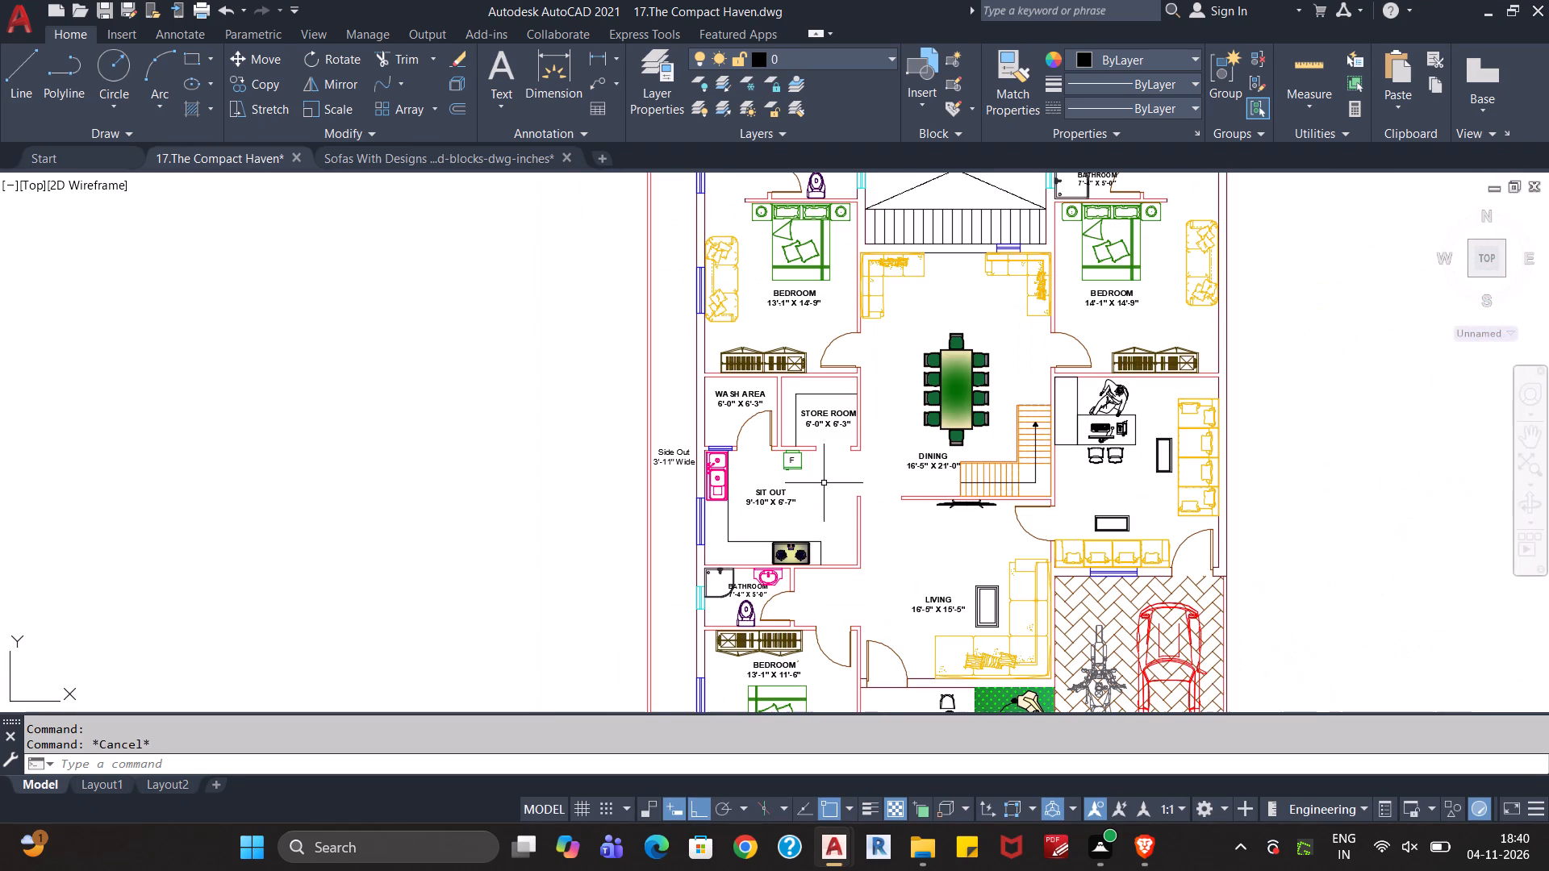
{"action": "middle_click_drag", "start_coordinate": [832, 479], "coordinate": [801, 513]}
{"action": "scroll", "coordinate": [803, 515], "scroll_direction": "up", "scroll_amount": 1}
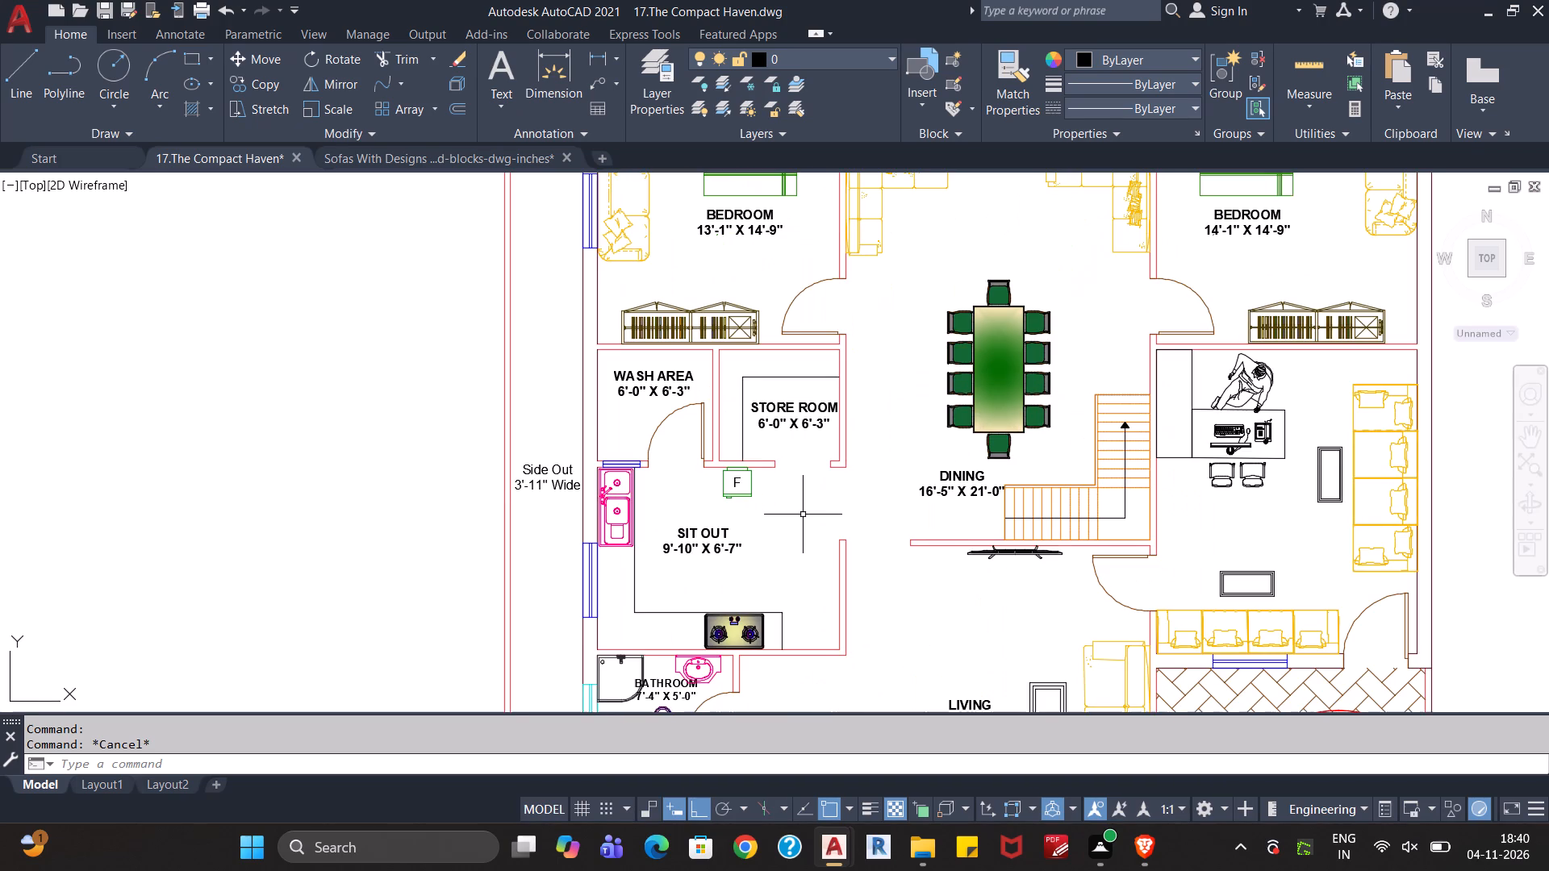
{"action": "middle_click_drag", "start_coordinate": [804, 511], "coordinate": [762, 574]}
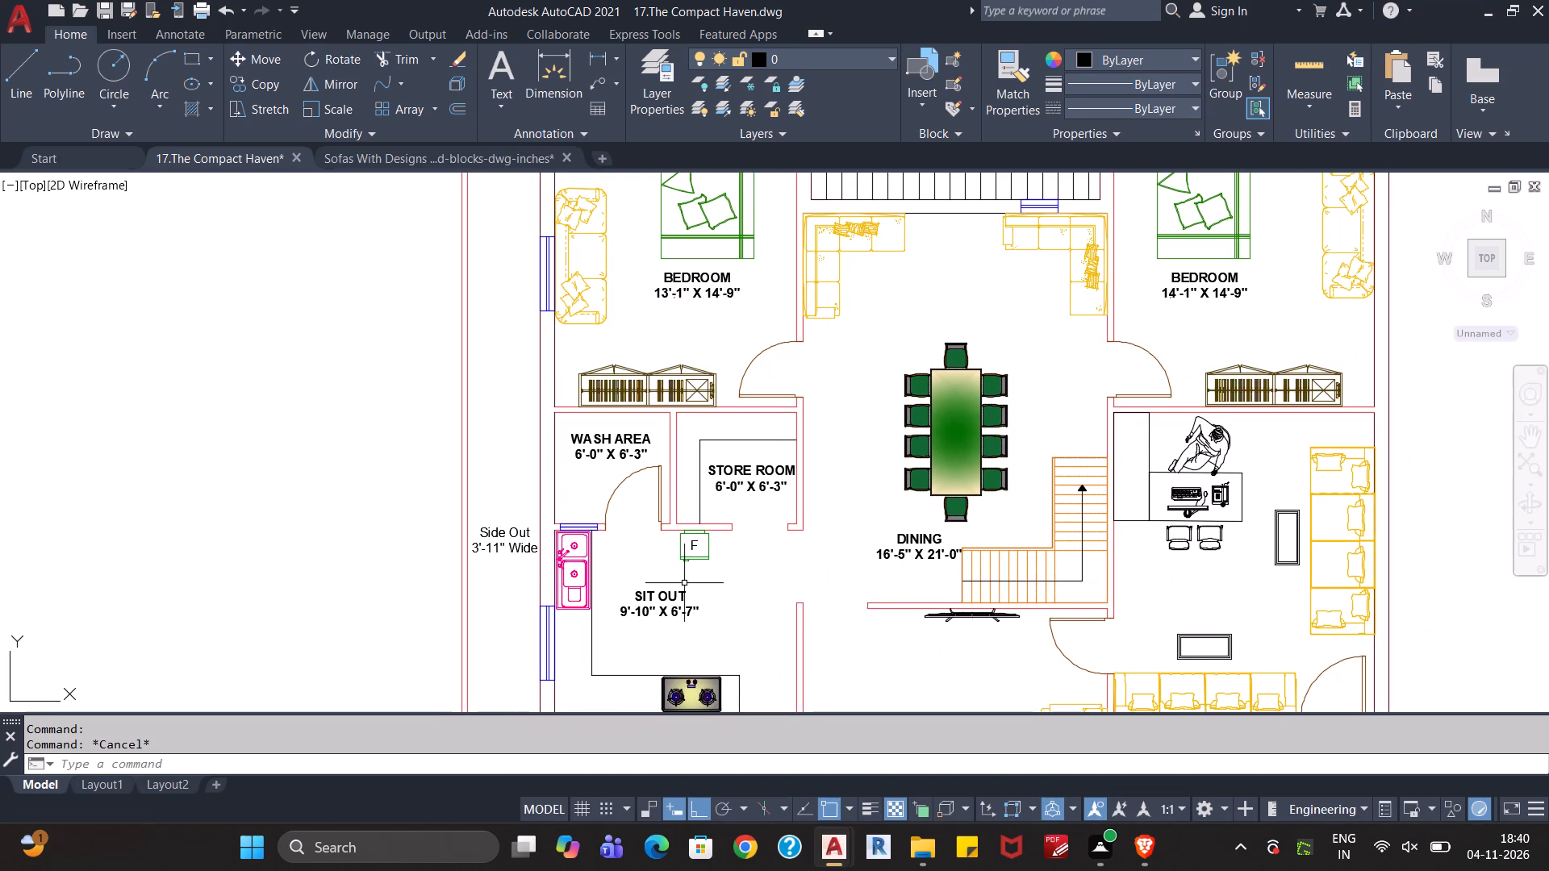
{"action": "double_click", "coordinate": [650, 595]}
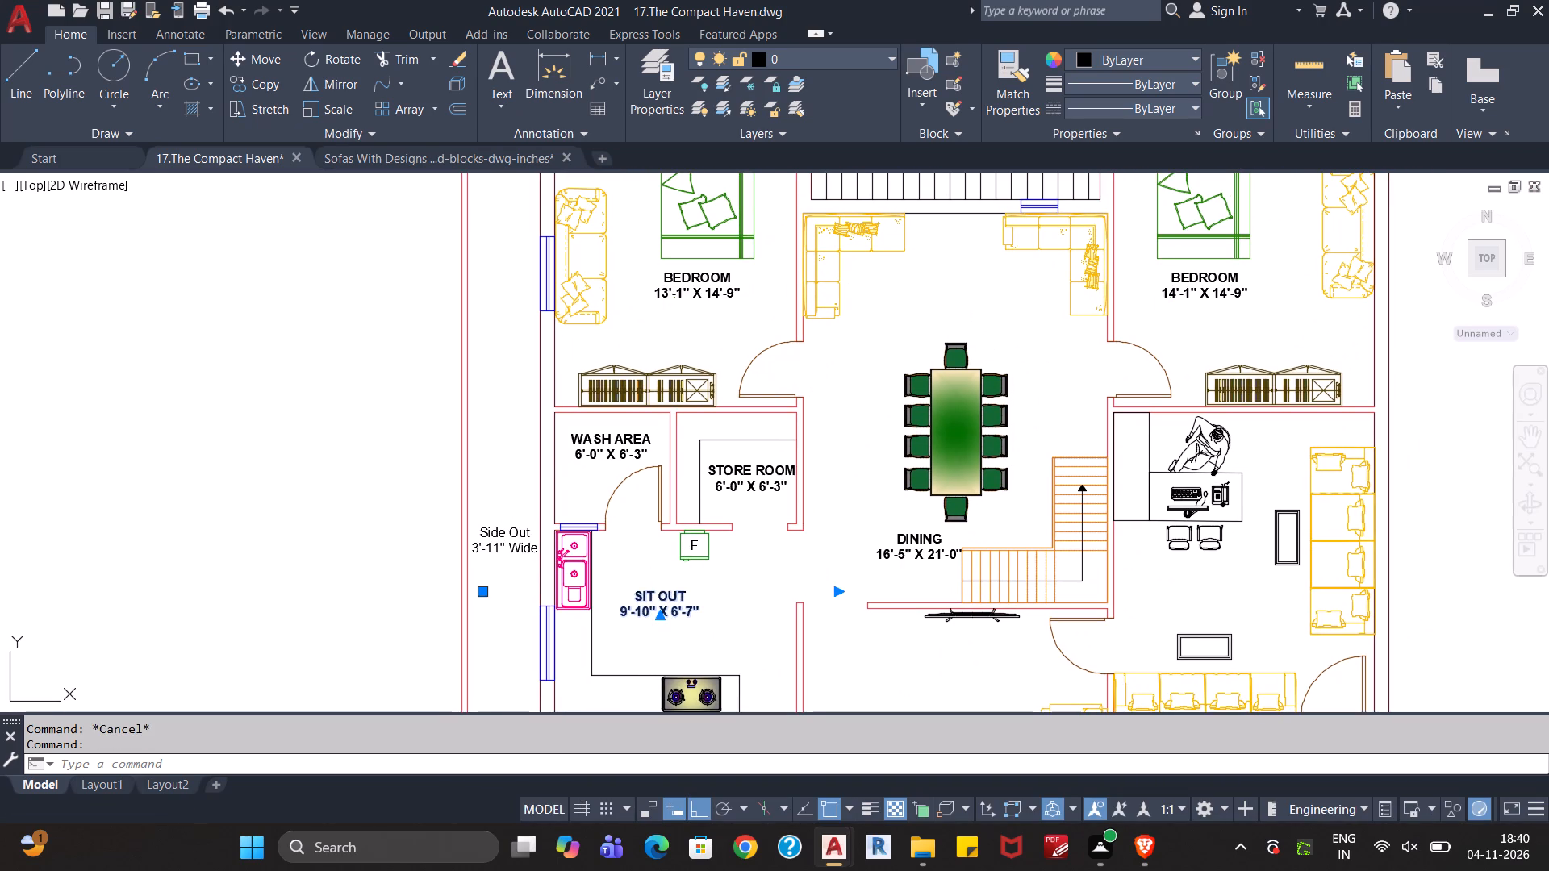
{"action": "left_click_drag", "start_coordinate": [697, 595], "coordinate": [633, 590]}
{"action": "type", "text": "ki"}
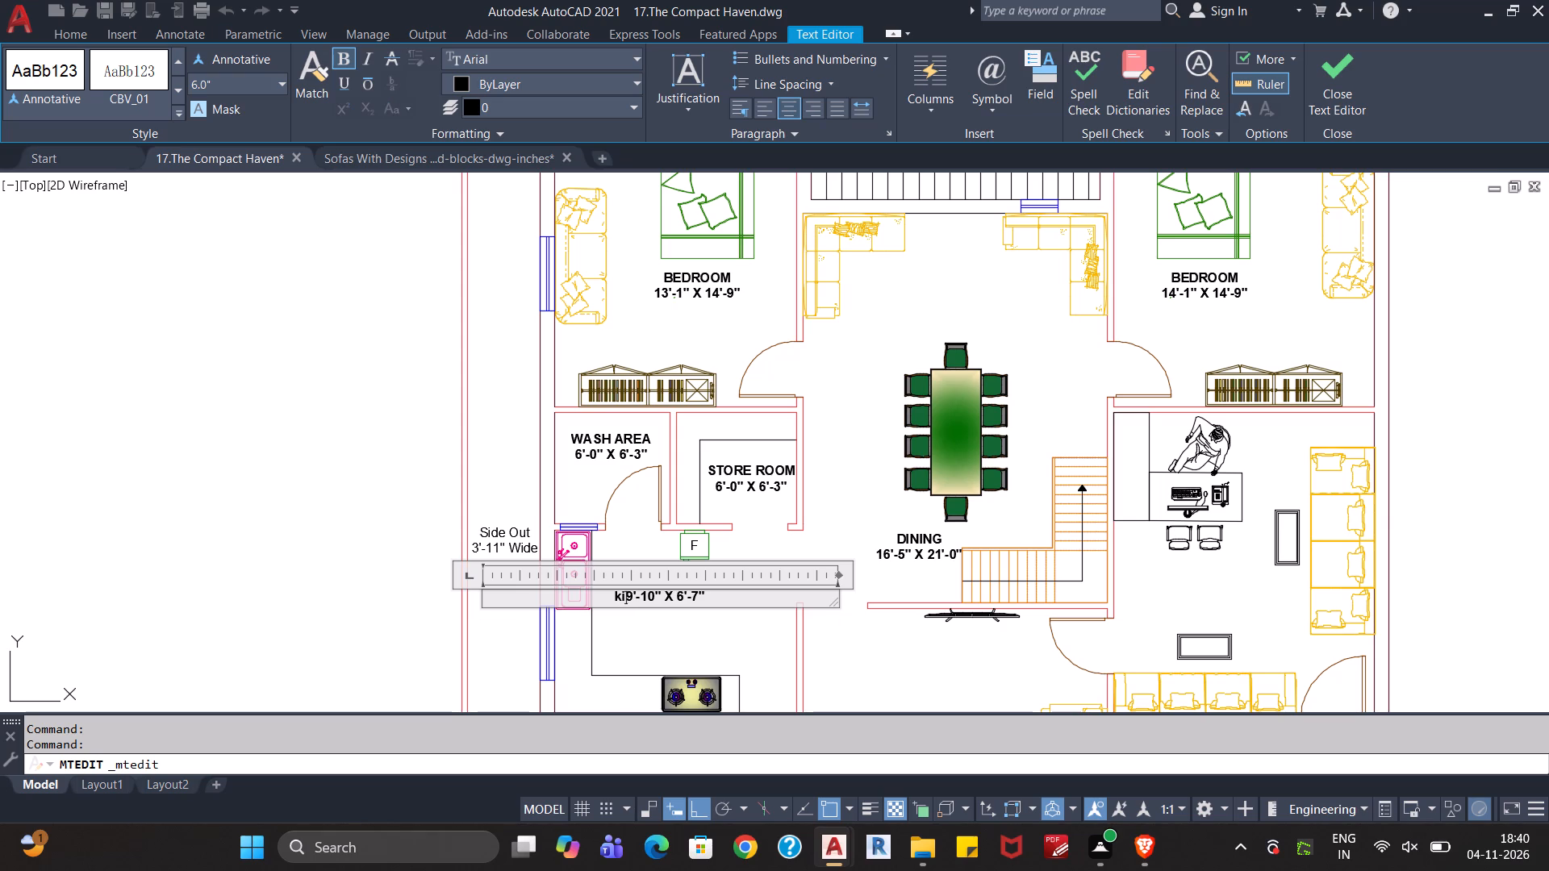
{"action": "key", "text": "BackSpace"}
{"action": "key", "text": "BackSpace"}
{"action": "type", "text": "KITCHEN"}
{"action": "key", "text": "Return"}
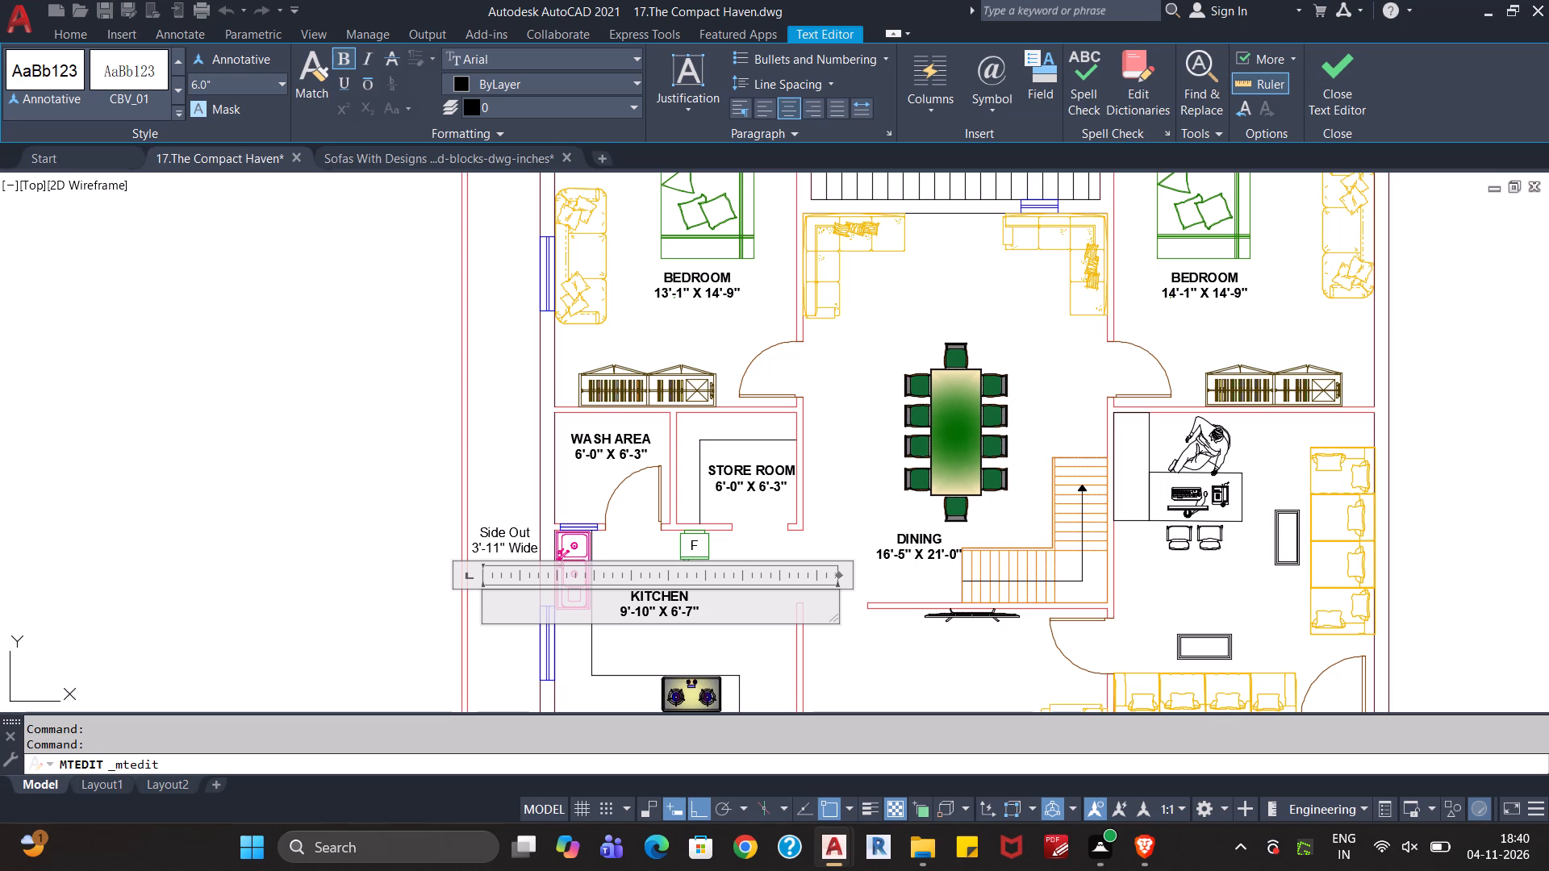
Change the dimensions line of the KITCHEN label to 13'-1" X 9'-10".
{"action": "key", "text": "Right"}
{"action": "key", "text": "BackSpace"}
{"action": "type", "text": "13"}
{"action": "key", "text": "Right"}
{"action": "key", "text": "Right"}
{"action": "key", "text": "Right"}
{"action": "key", "text": "Right"}
{"action": "key", "text": "BackSpace"}
{"action": "key", "text": "Right"}
{"action": "key", "text": "Right"}
{"action": "key", "text": "Right"}
{"action": "key", "text": "Right"}
{"action": "key", "text": "Right"}
{"action": "key", "text": "BackSpace"}
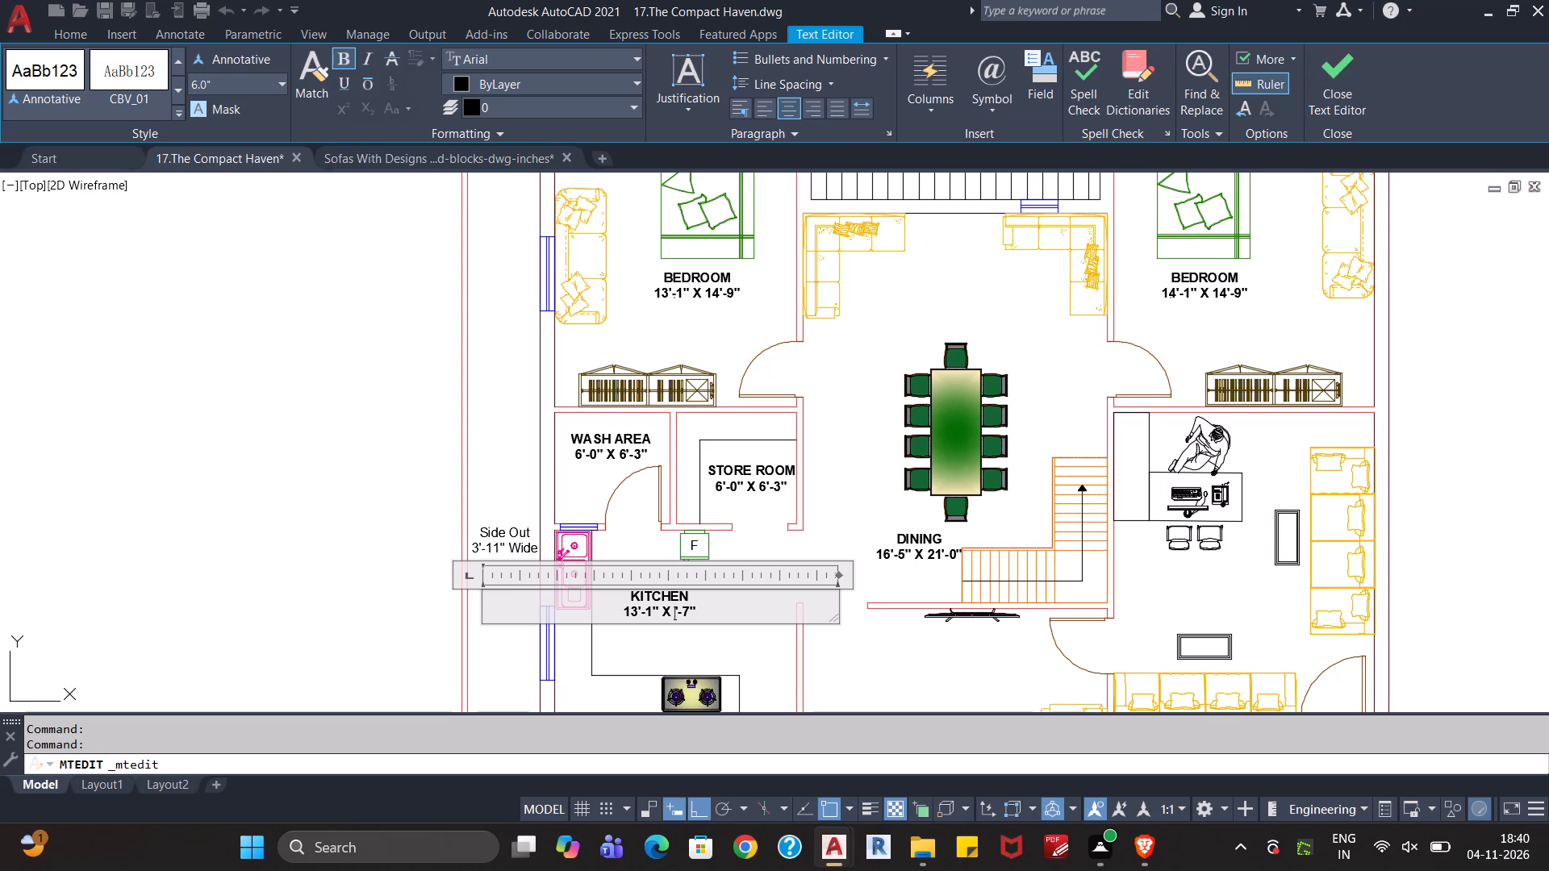
{"action": "key", "text": "9"}
{"action": "key", "text": "Right"}
{"action": "key", "text": "Right"}
{"action": "key", "text": "Right"}
{"action": "key", "text": "BackSpace"}
{"action": "type", "text": "10"}
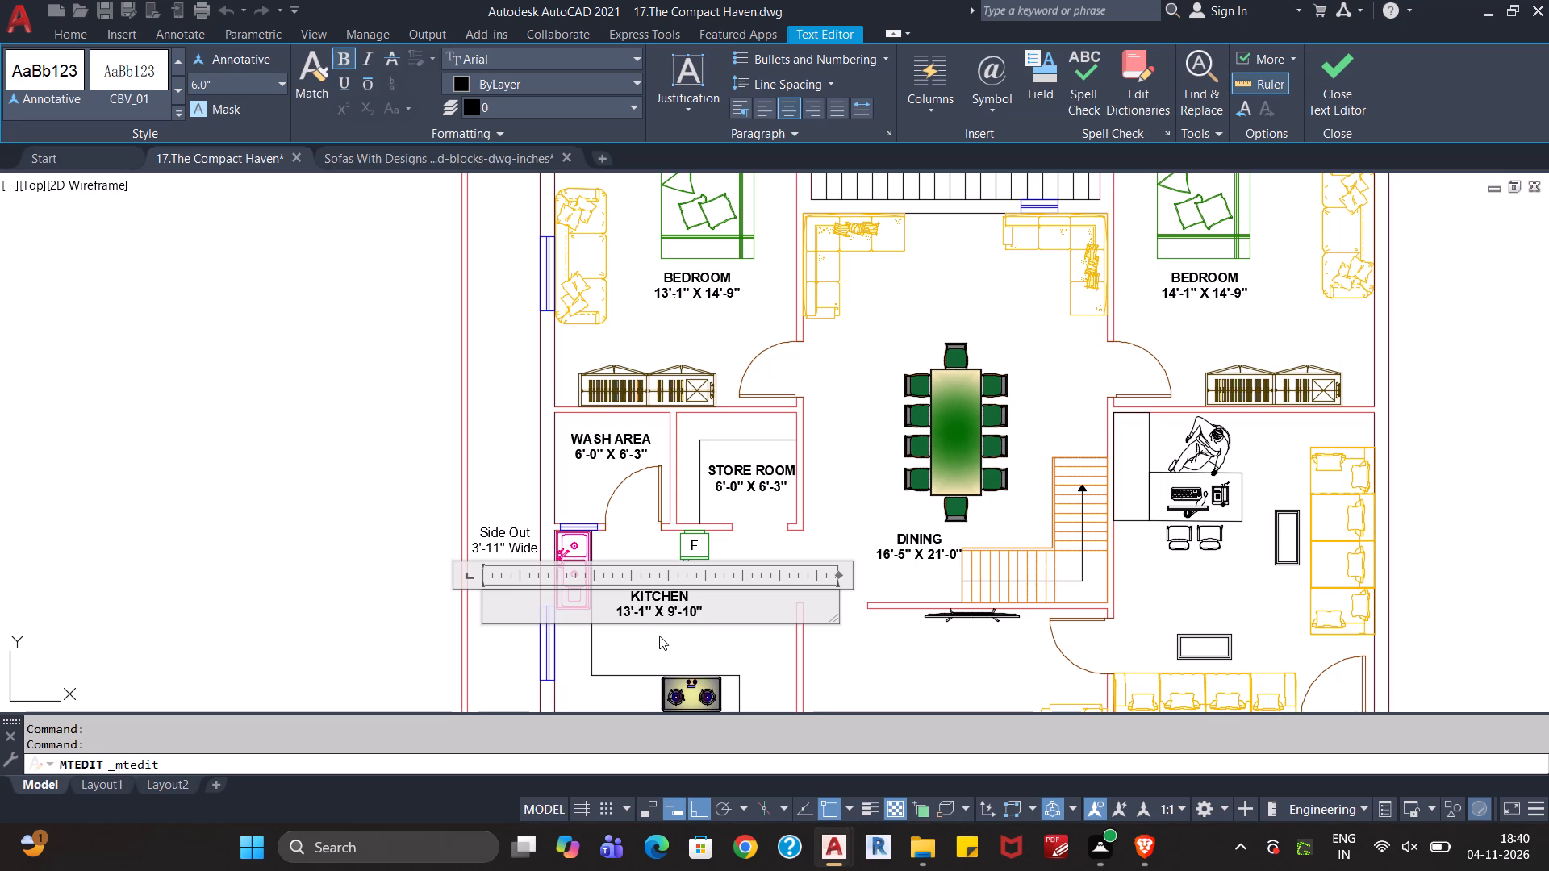
{"action": "left_click", "coordinate": [659, 636]}
Copy the SIT OUT 9'-10" X 6'-7" label and paste it onto the paved parking area below the motorbike and car.
{"action": "middle_click_drag", "start_coordinate": [716, 615], "coordinate": [716, 614]}
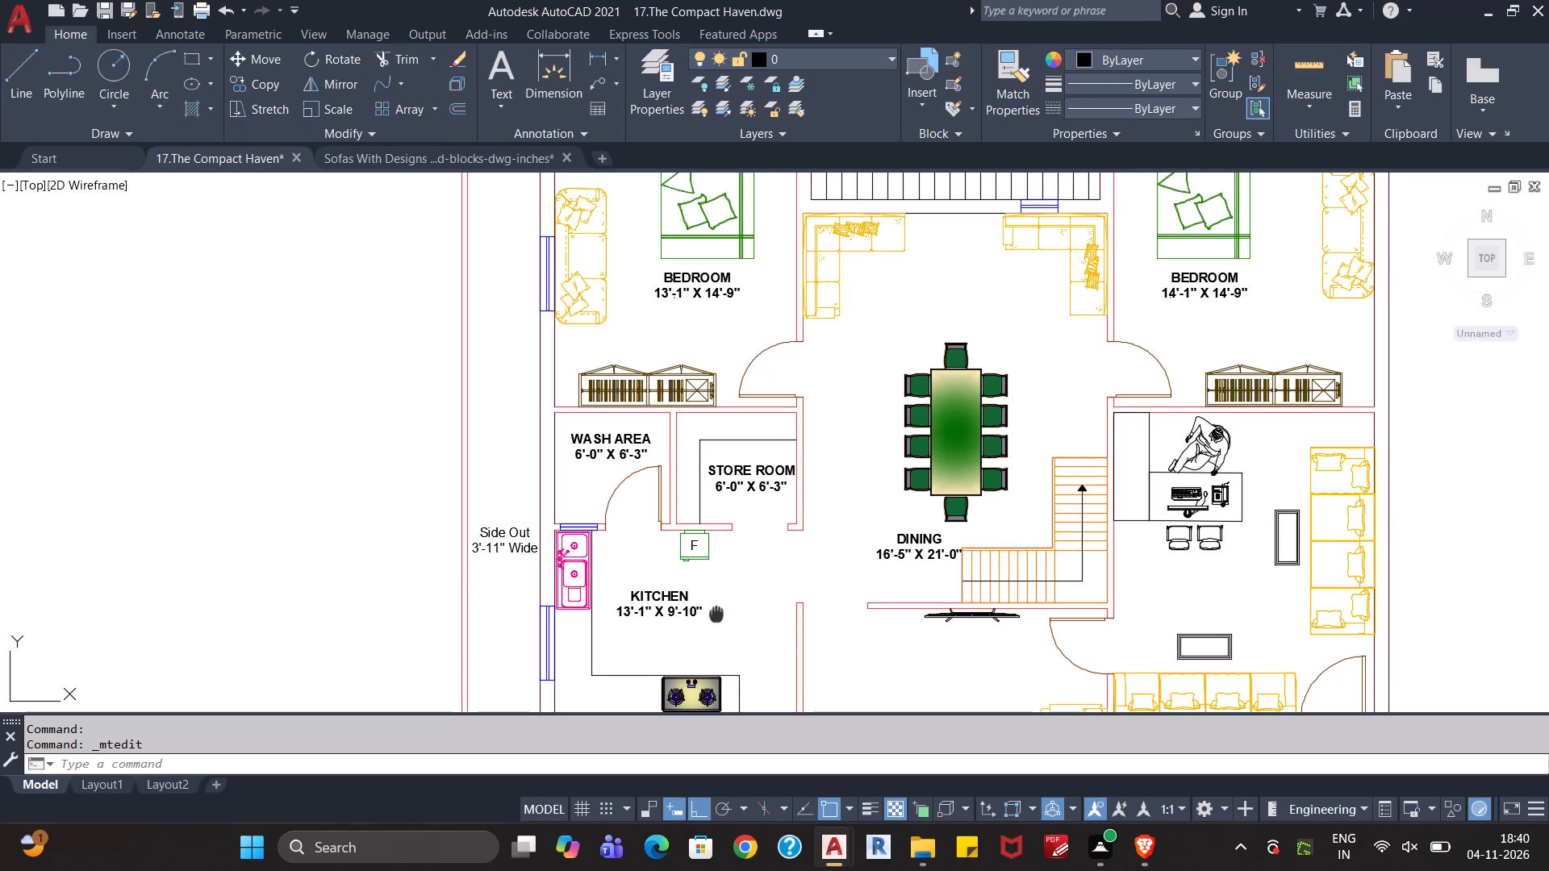
{"action": "middle_click_drag", "start_coordinate": [716, 614], "coordinate": [682, 586]}
{"action": "scroll", "coordinate": [682, 586], "scroll_direction": "down", "scroll_amount": 1}
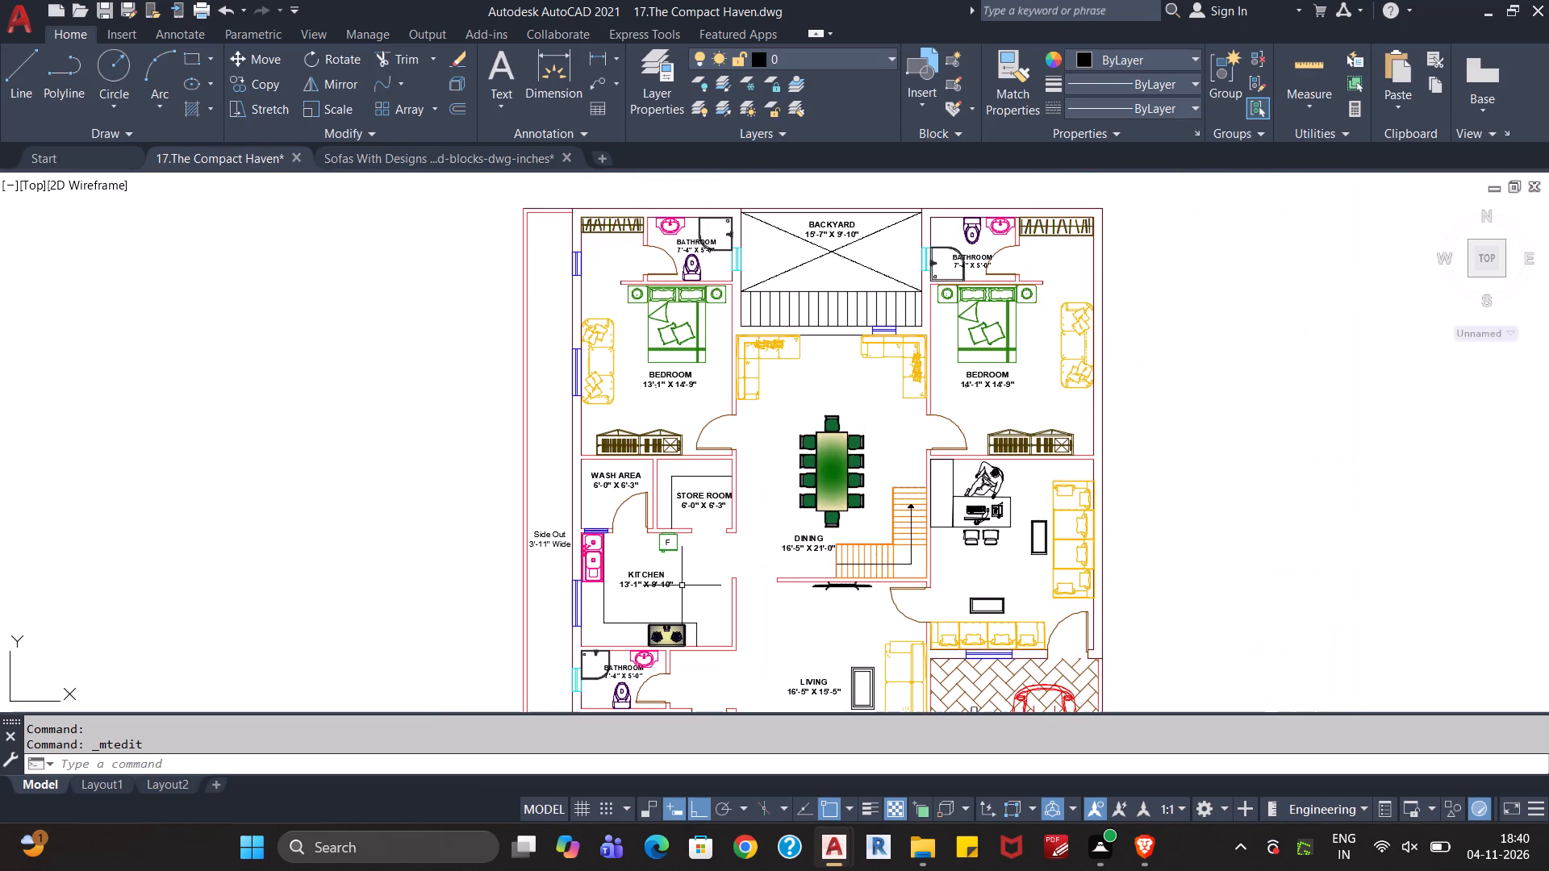
{"action": "middle_click_drag", "start_coordinate": [703, 602], "coordinate": [690, 570]}
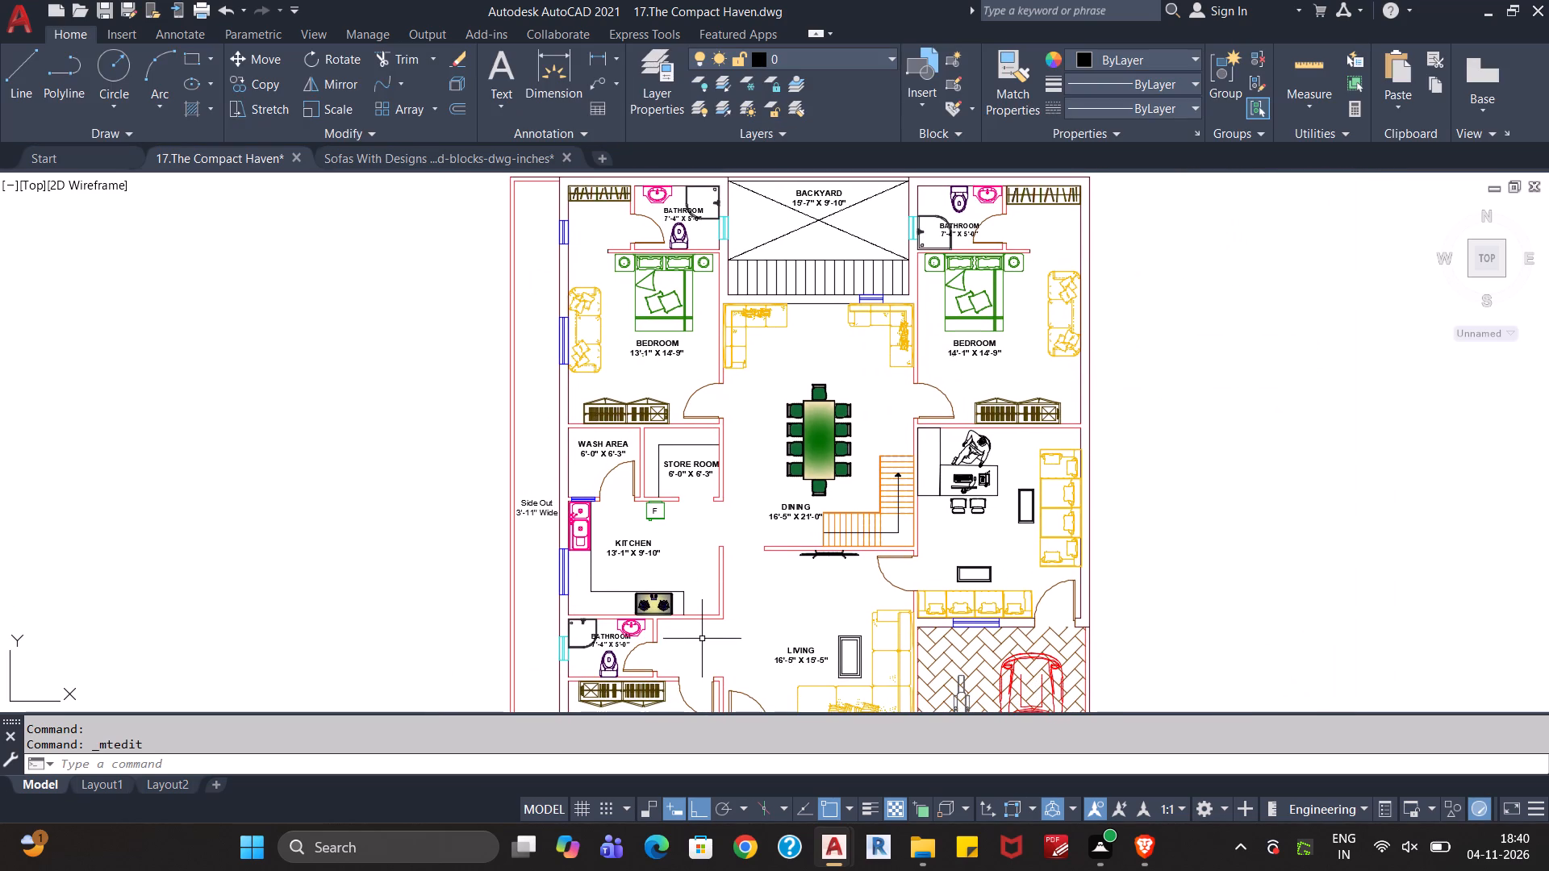
{"action": "middle_click_drag", "start_coordinate": [701, 658], "coordinate": [684, 608]}
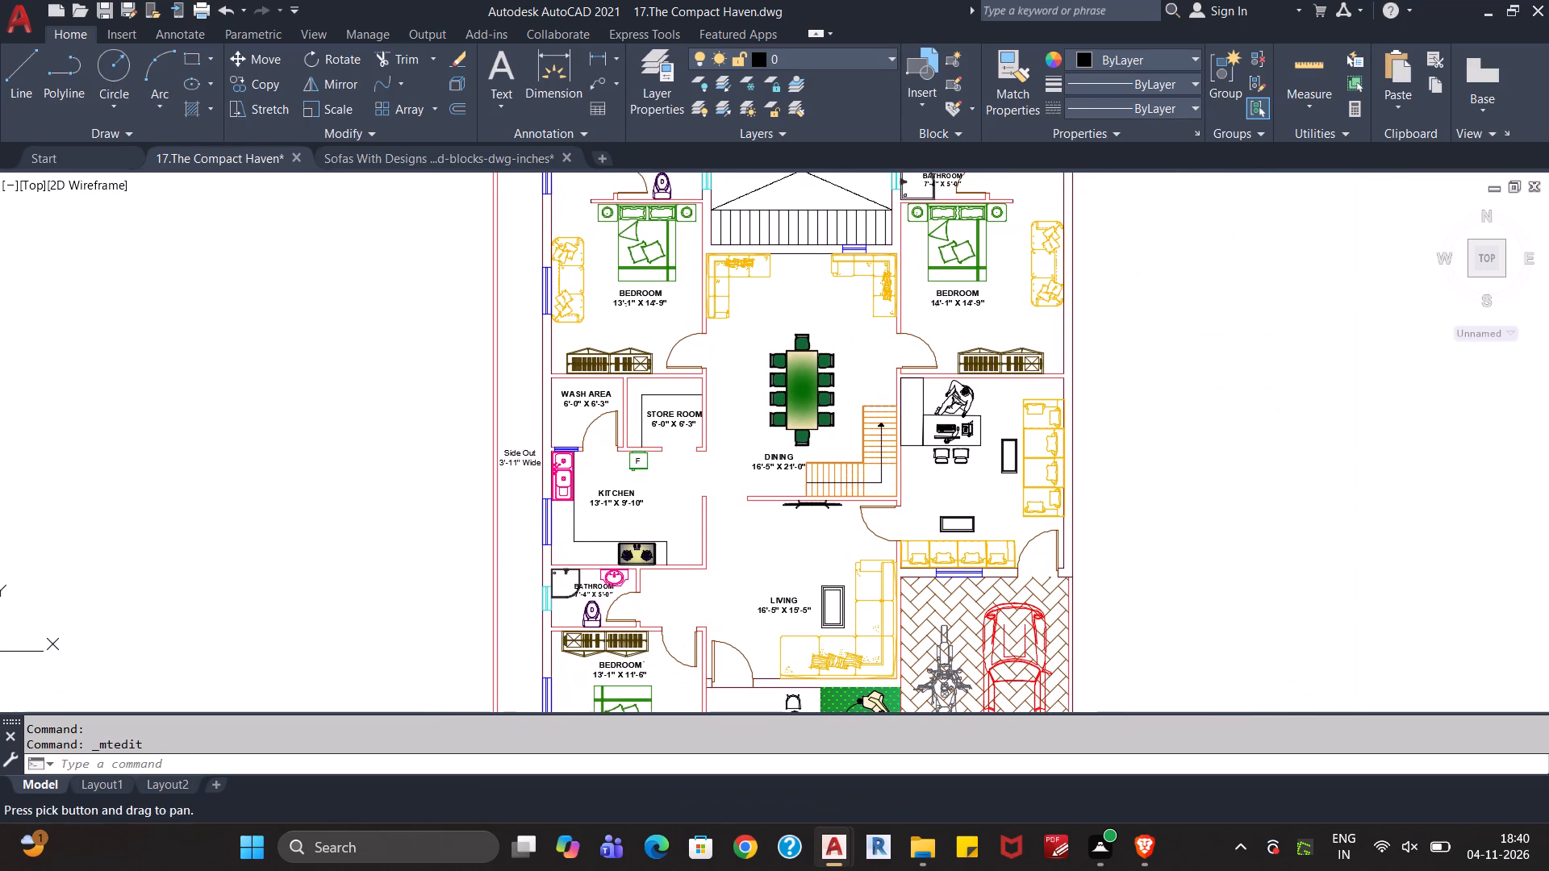
{"action": "middle_click_drag", "start_coordinate": [684, 607], "coordinate": [691, 577]}
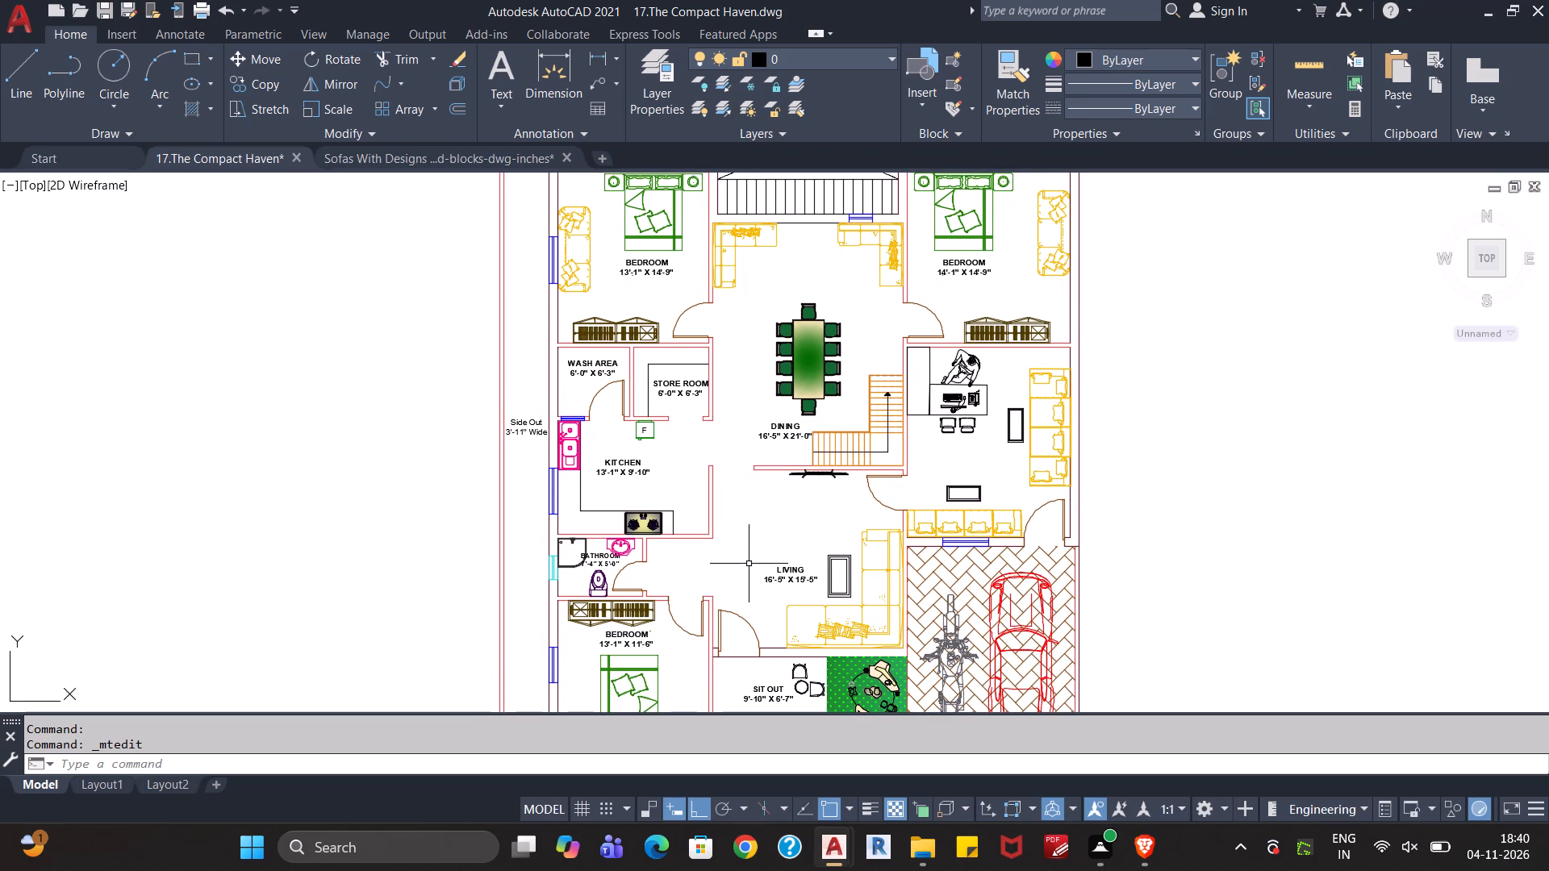
{"action": "middle_click_drag", "start_coordinate": [814, 539], "coordinate": [735, 480]}
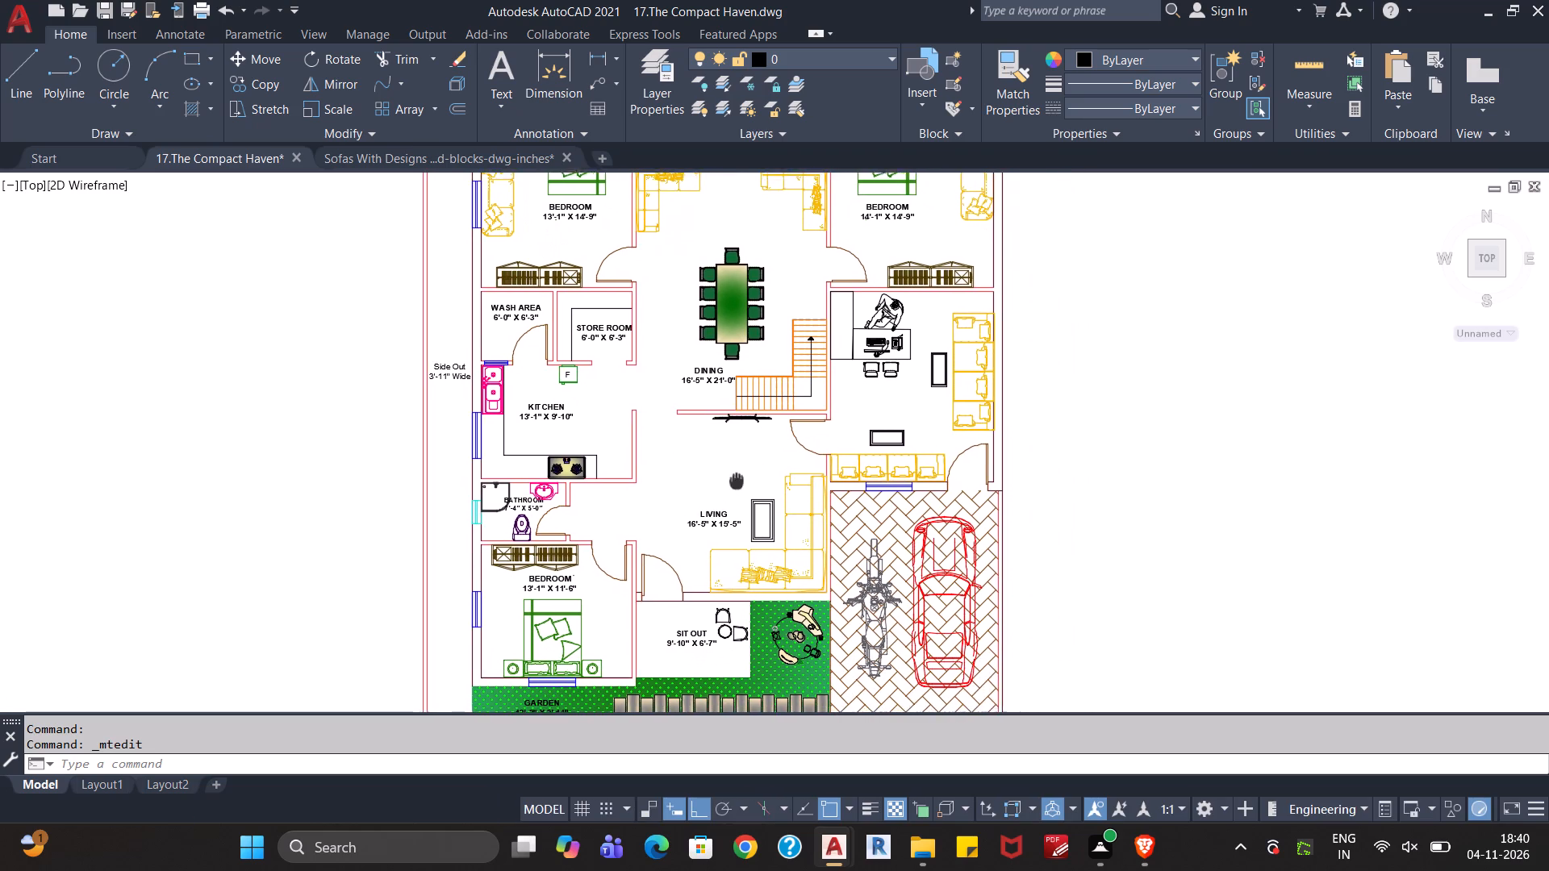
{"action": "middle_click_drag", "start_coordinate": [735, 480], "coordinate": [701, 445]}
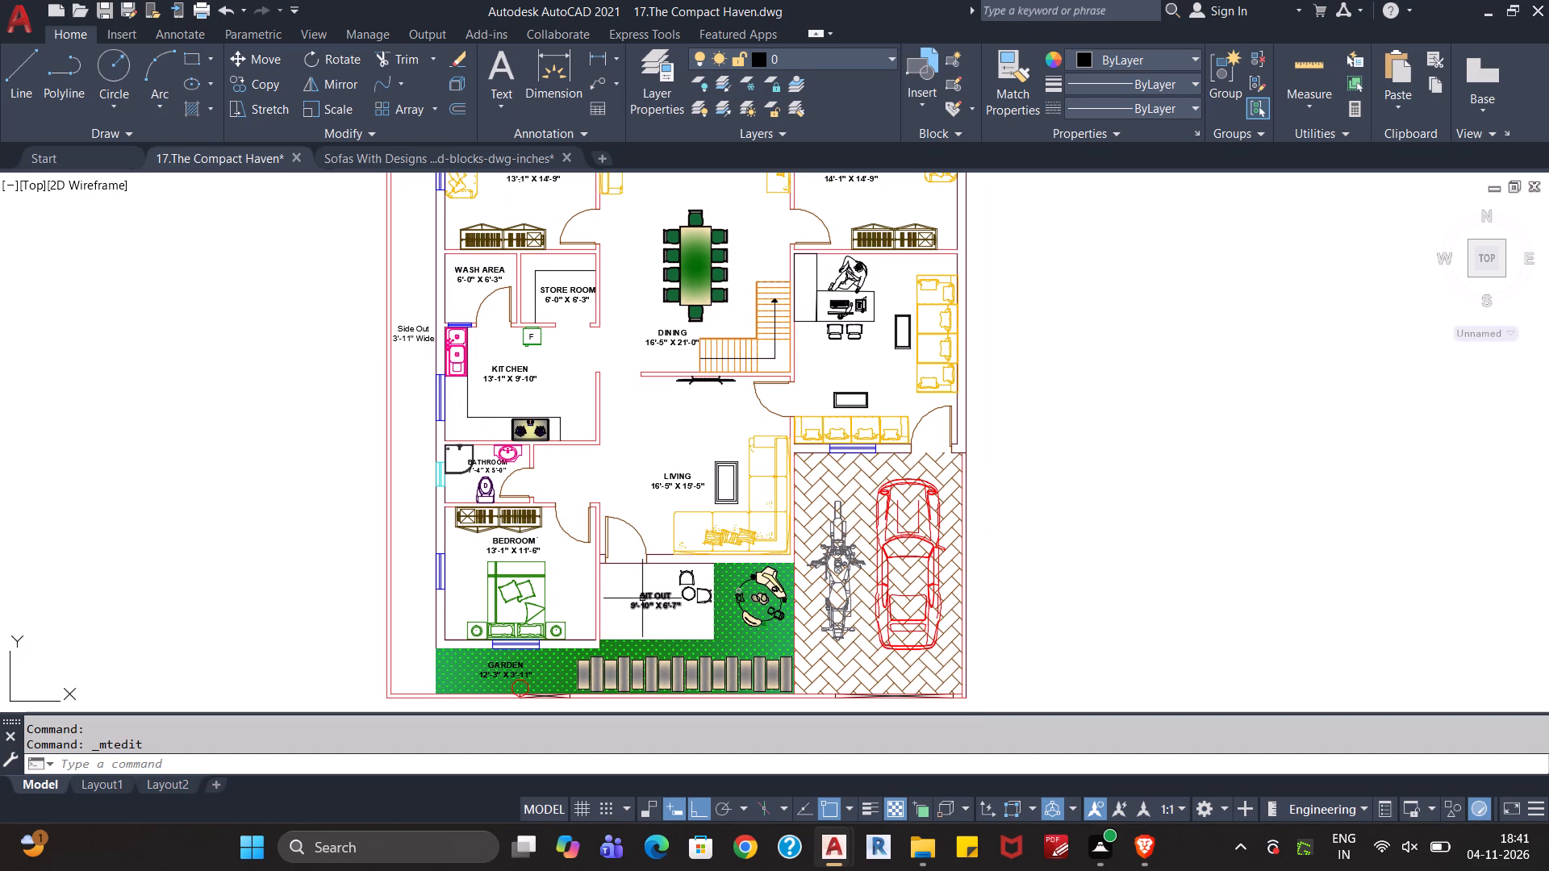
{"action": "left_click", "coordinate": [653, 598]}
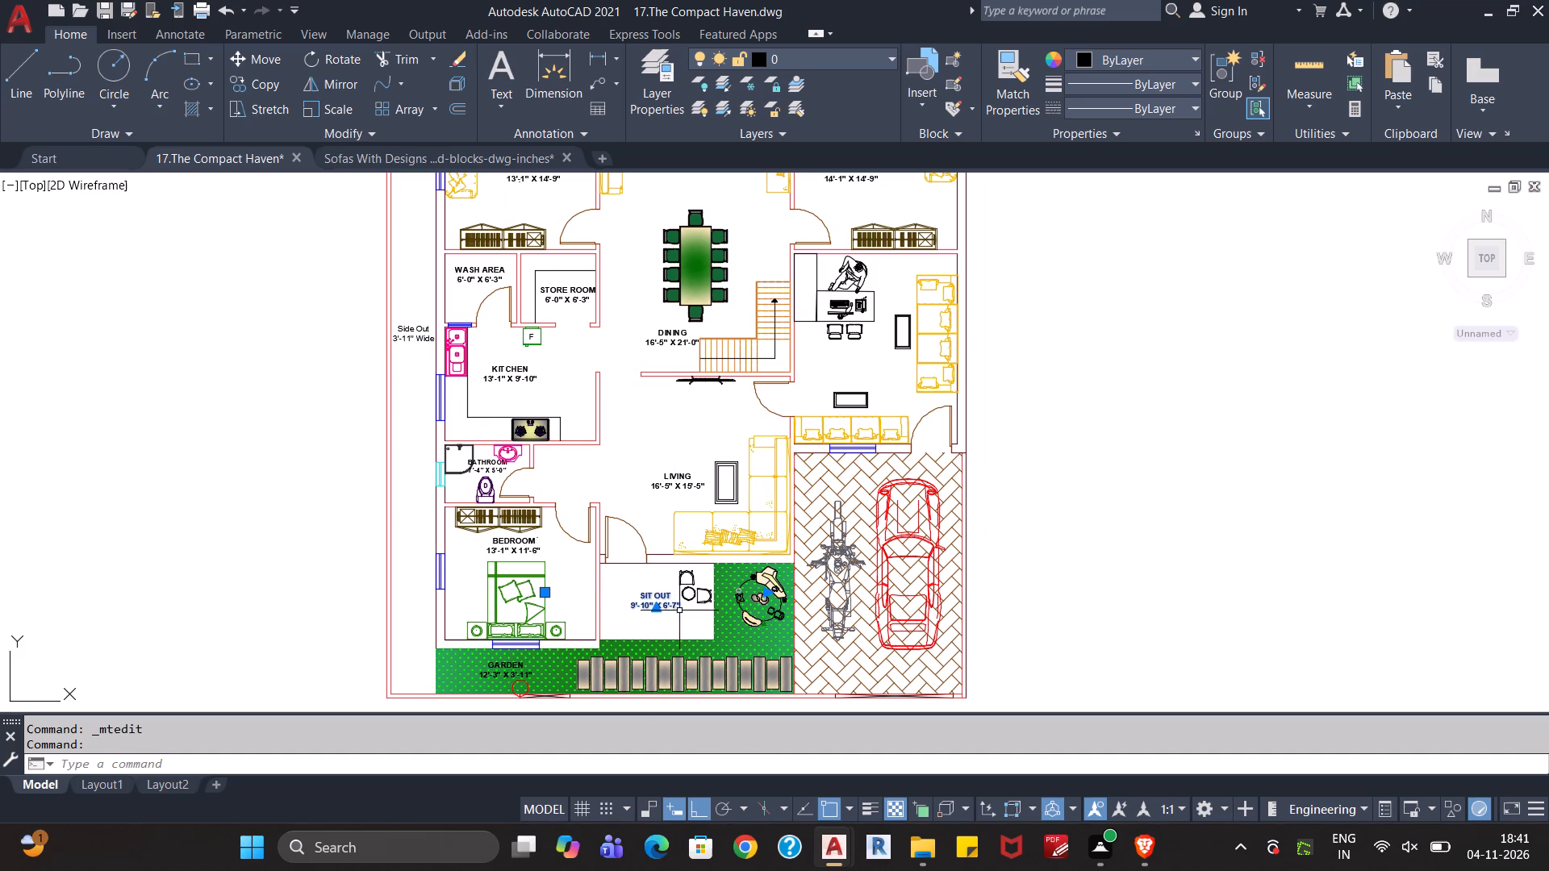
{"action": "key", "text": "ctrl+c"}
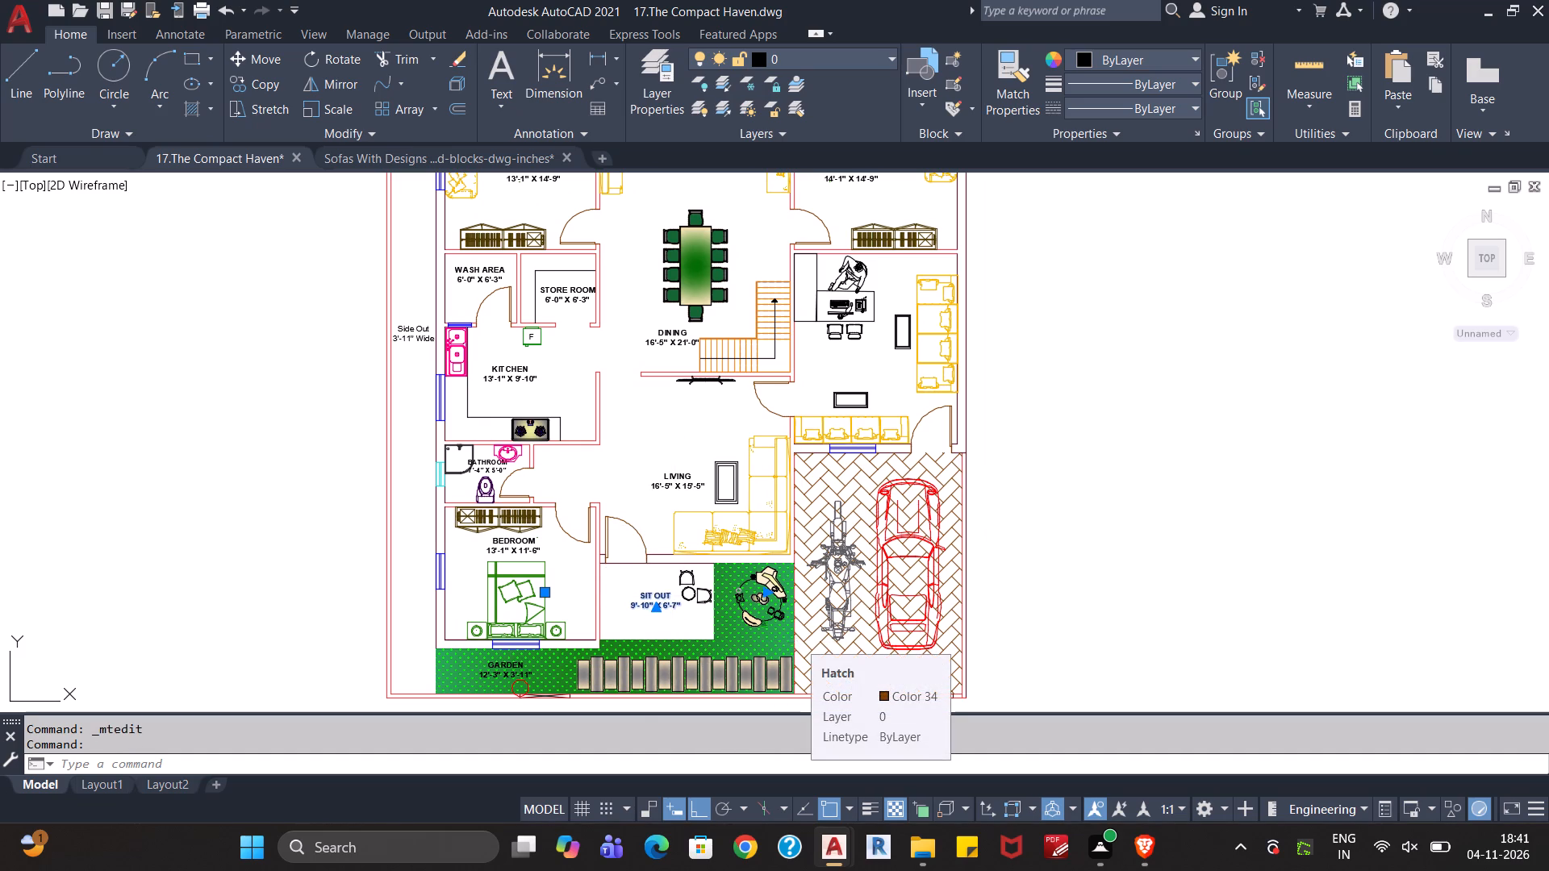
{"action": "key", "text": "ctrl+v"}
{"action": "scroll", "coordinate": [768, 686], "scroll_direction": "up", "scroll_amount": 1}
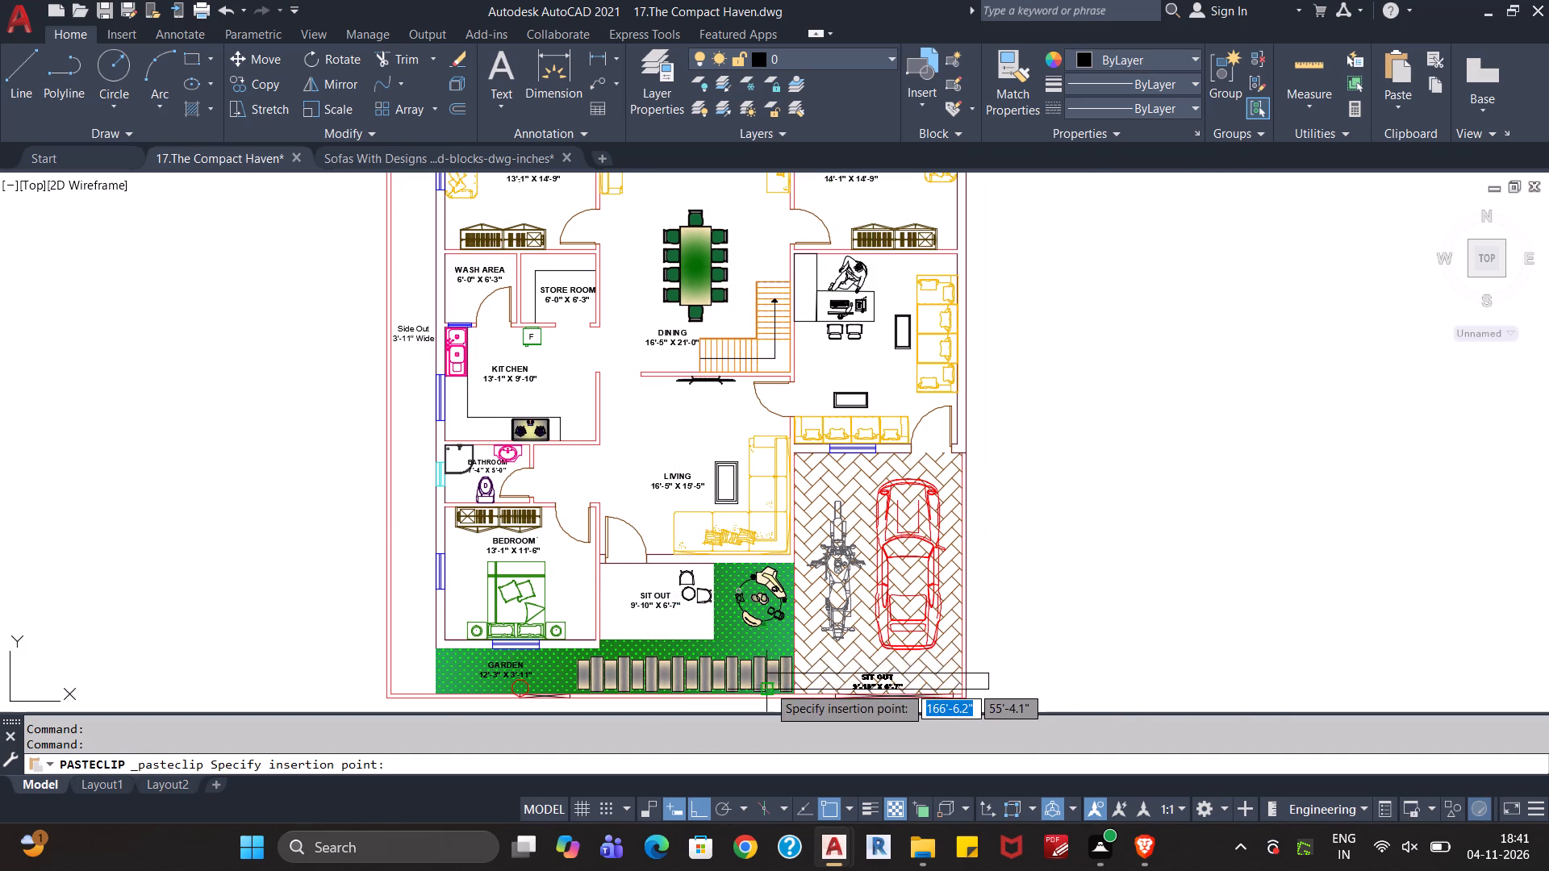
{"action": "scroll", "coordinate": [768, 686], "scroll_direction": "up", "scroll_amount": 2}
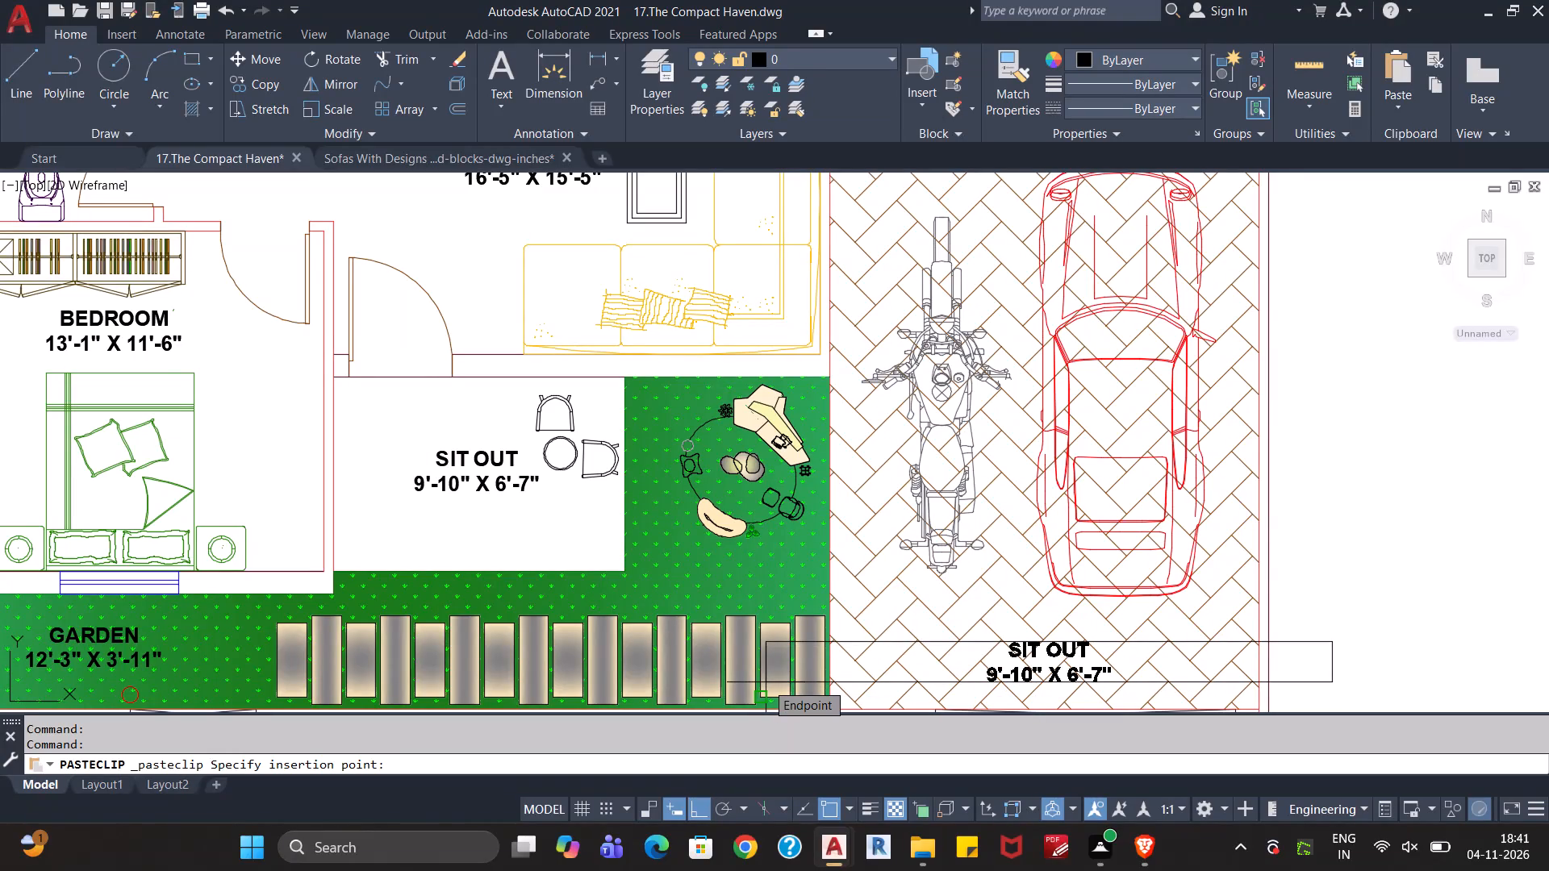
{"action": "left_click", "coordinate": [766, 682]}
Set the text height of the whole pasted SIT OUT label in the parking area to 7".
{"action": "double_click", "coordinate": [1029, 669]}
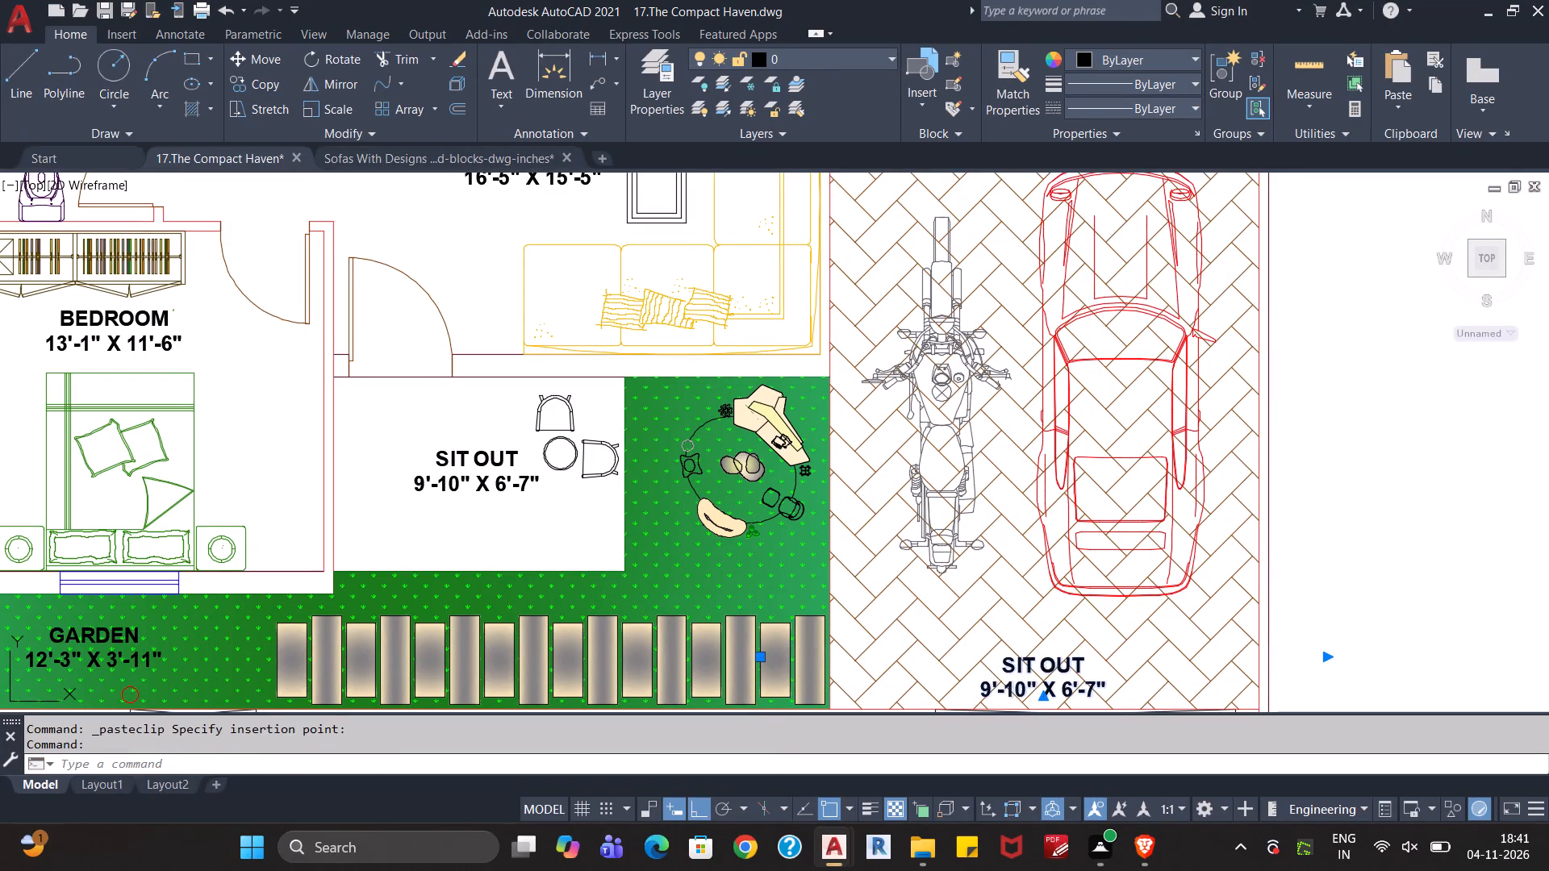
{"action": "key", "text": "ctrl+a"}
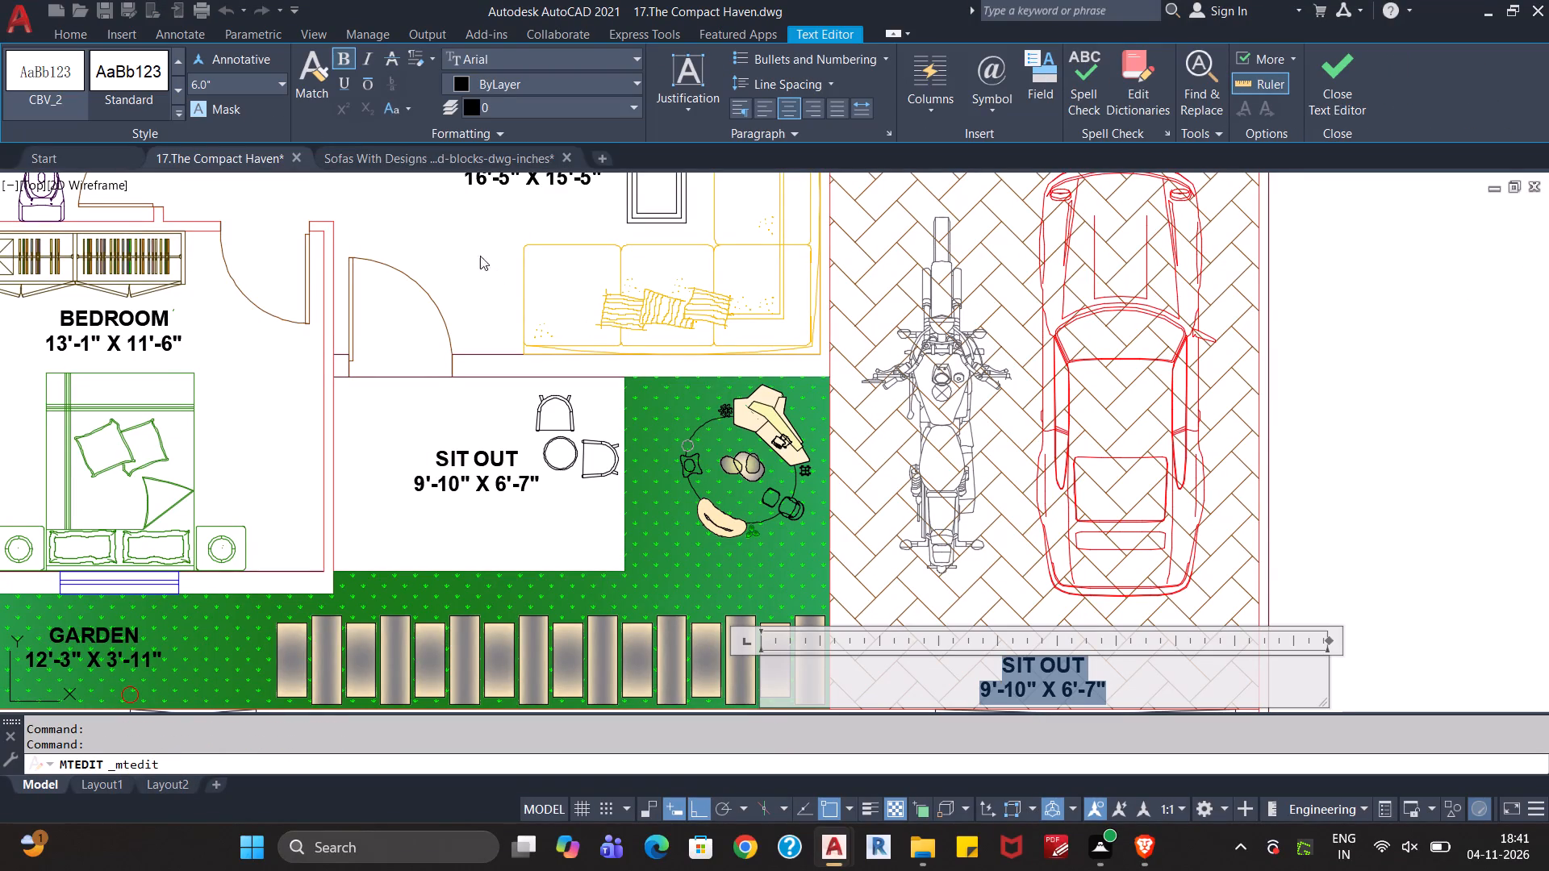
{"action": "left_click", "coordinate": [248, 90]}
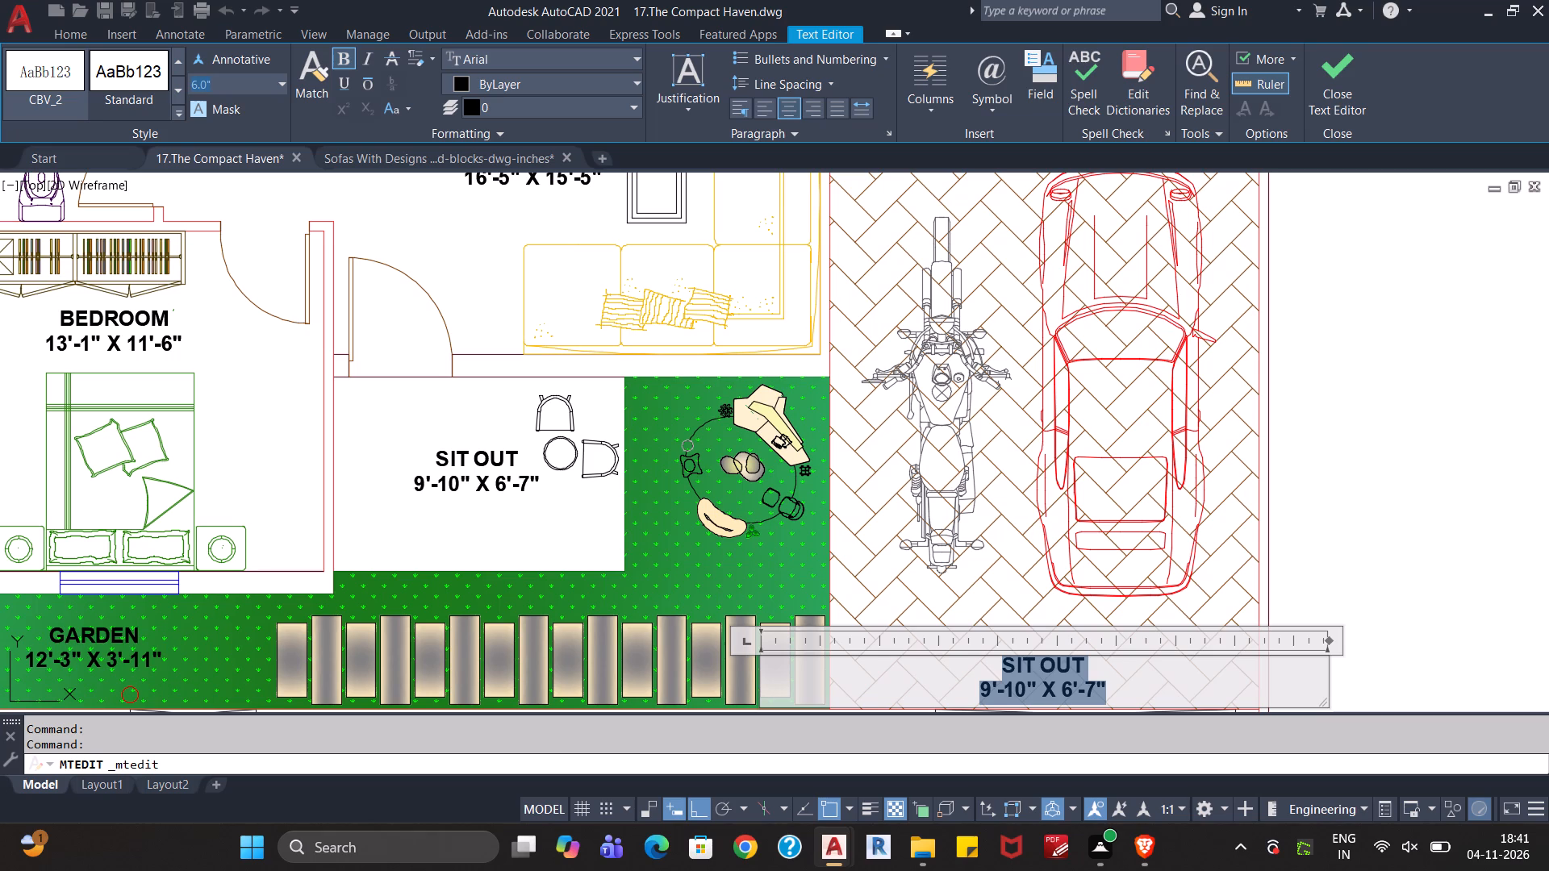
{"action": "key", "text": "7"}
{"action": "key", "text": "Return"}
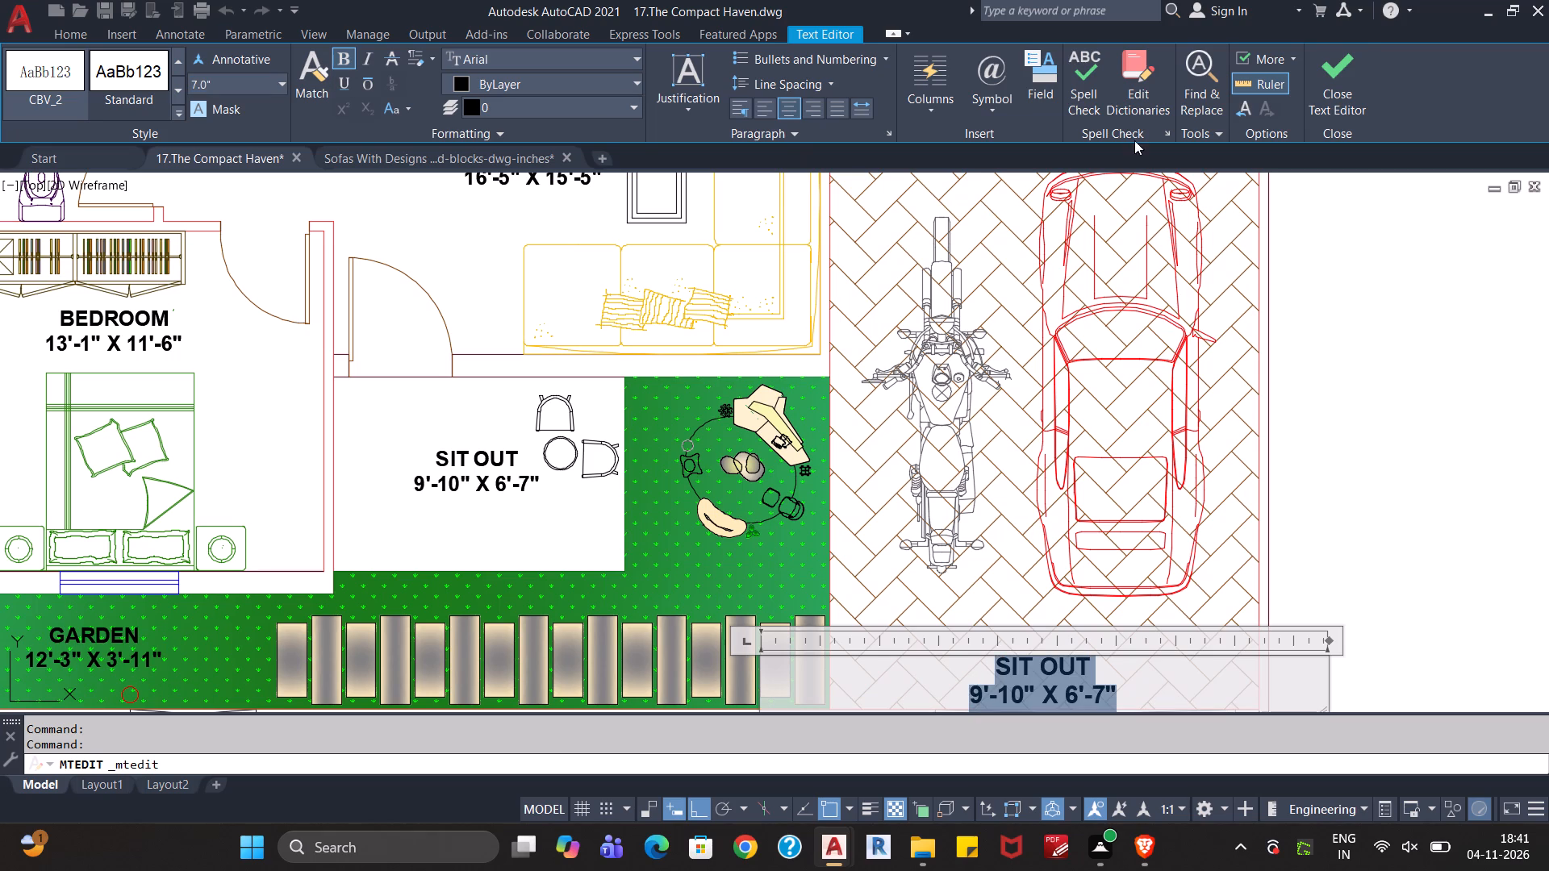
{"action": "left_click", "coordinate": [1313, 85]}
Cut the enlarged SIT OUT label and paste it slightly higher in the parking area, just below the vehicles.
{"action": "middle_click_drag", "start_coordinate": [1345, 475], "coordinate": [1321, 380]}
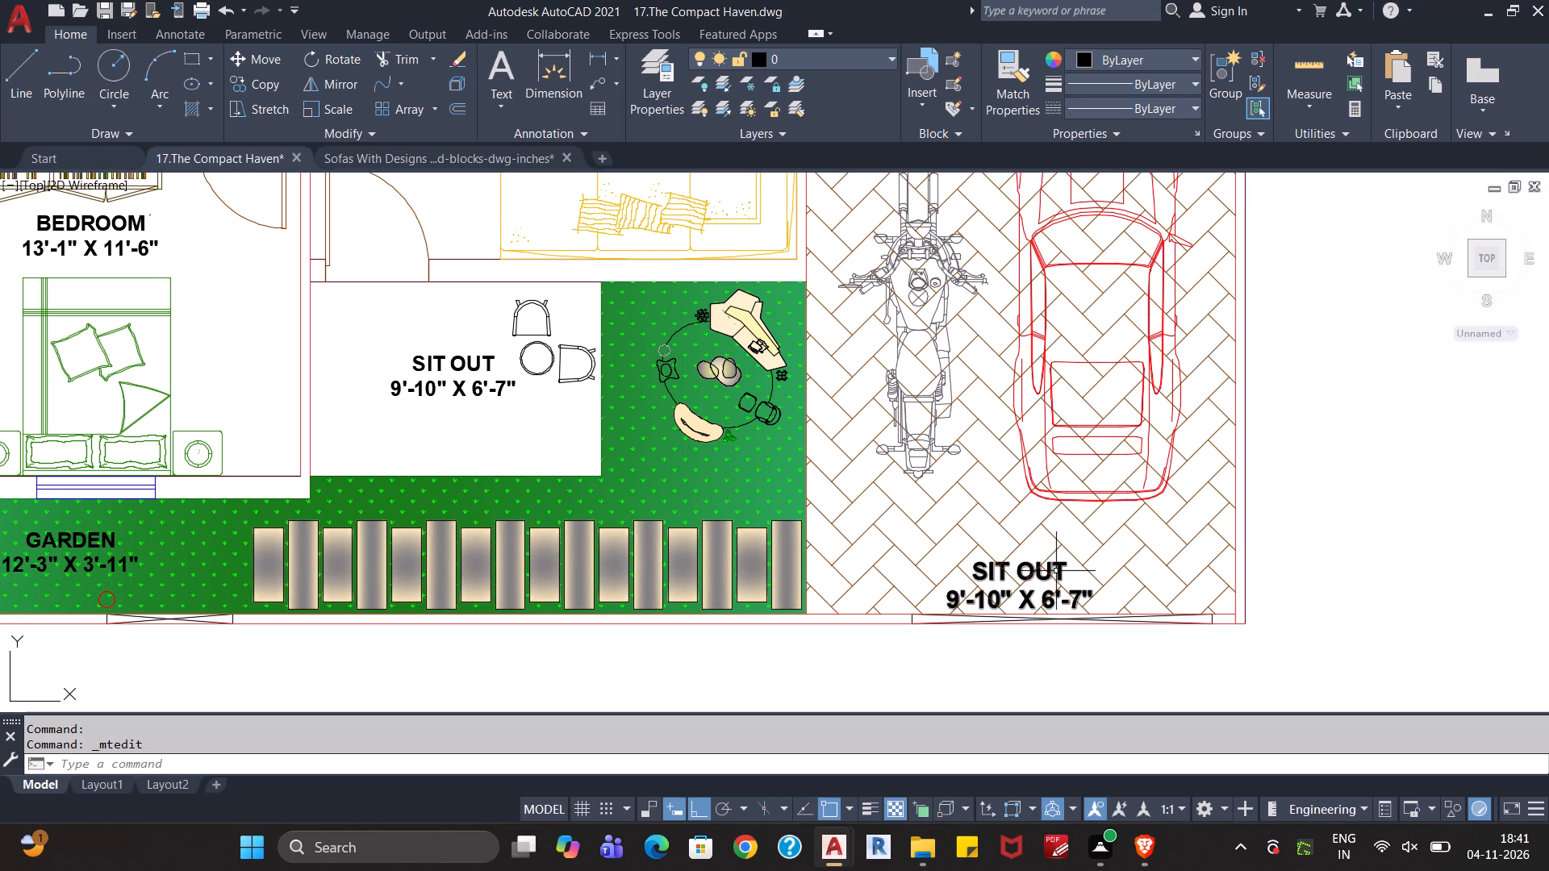
{"action": "left_click", "coordinate": [1053, 570]}
{"action": "key", "text": "ctrl+x"}
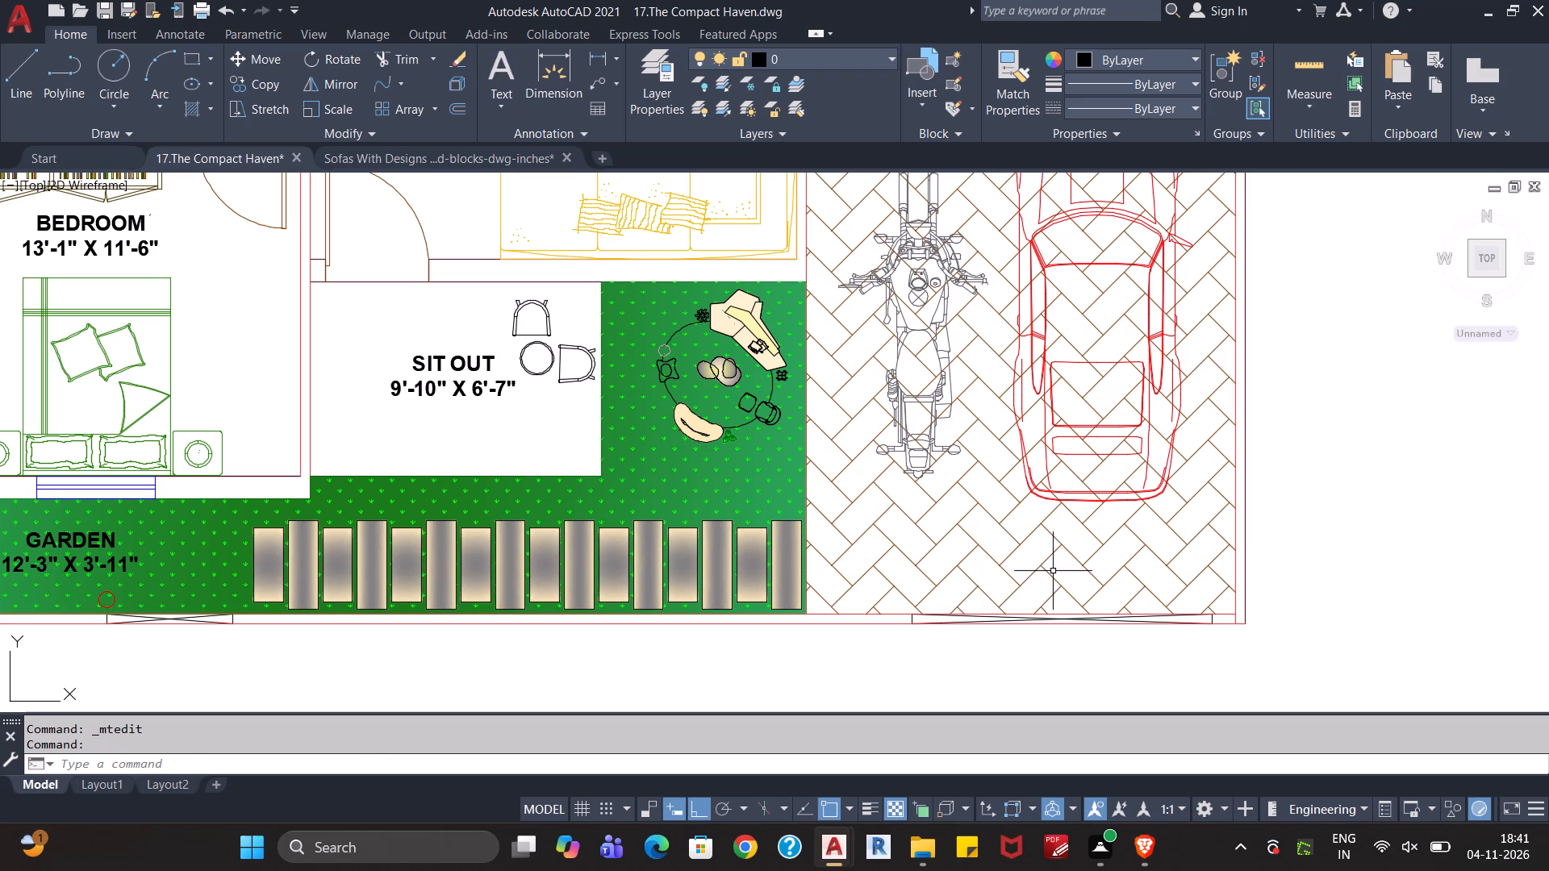
{"action": "key", "text": "ctrl+v"}
{"action": "left_click", "coordinate": [753, 574]}
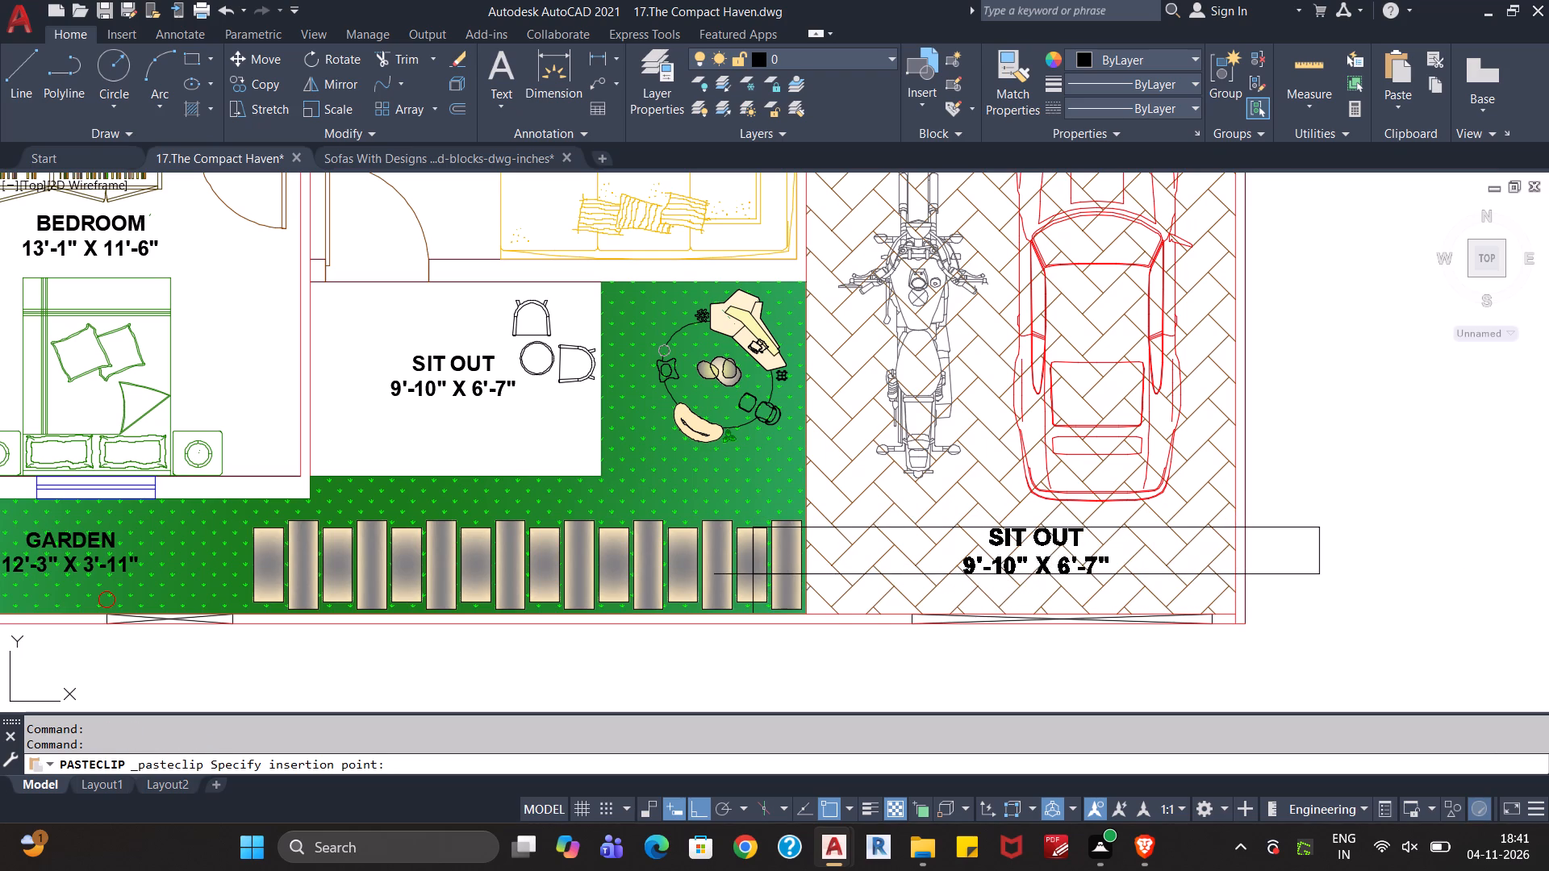
Replace the SIT OUT name in the parking area label with PARKING, keeping the dimensions on their own line, and save the text.
{"action": "double_click", "coordinate": [1015, 534]}
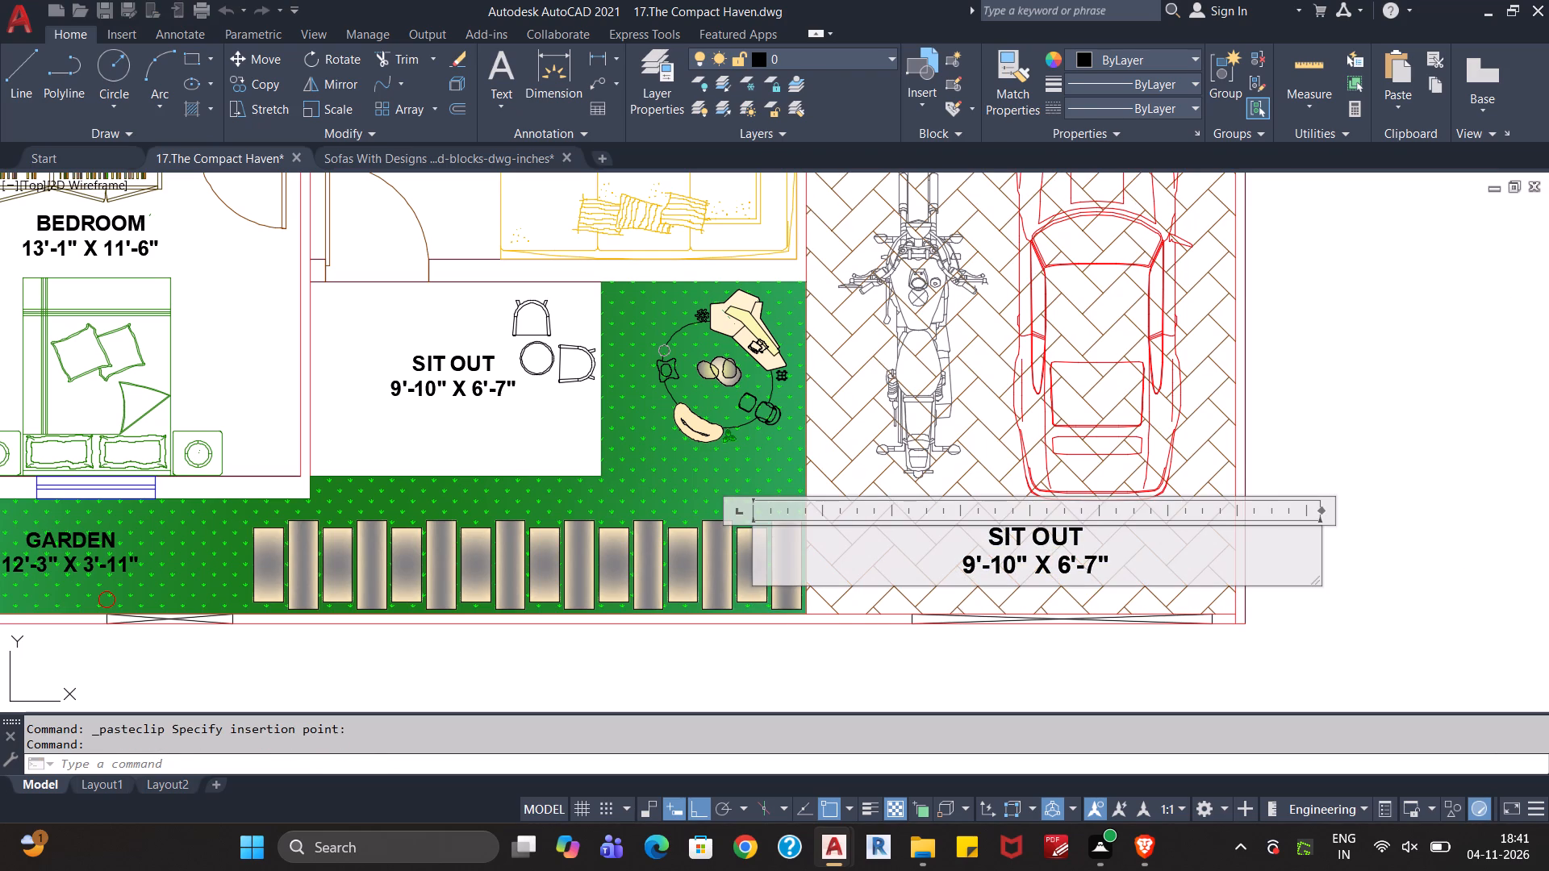
{"action": "left_click_drag", "start_coordinate": [1089, 533], "coordinate": [981, 532]}
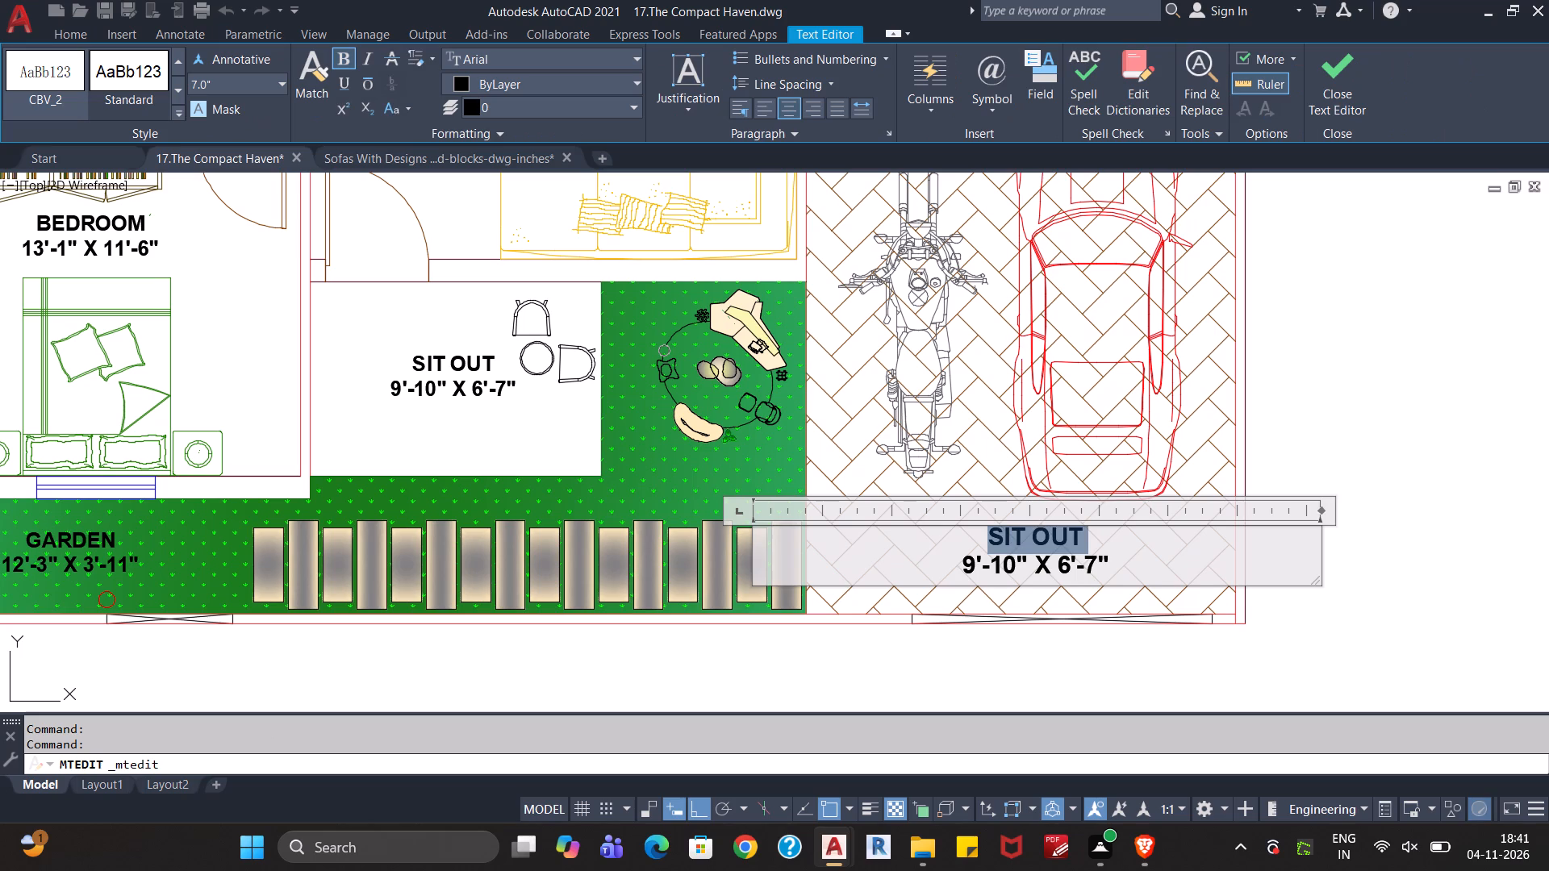
{"action": "type", "text": "PARKING"}
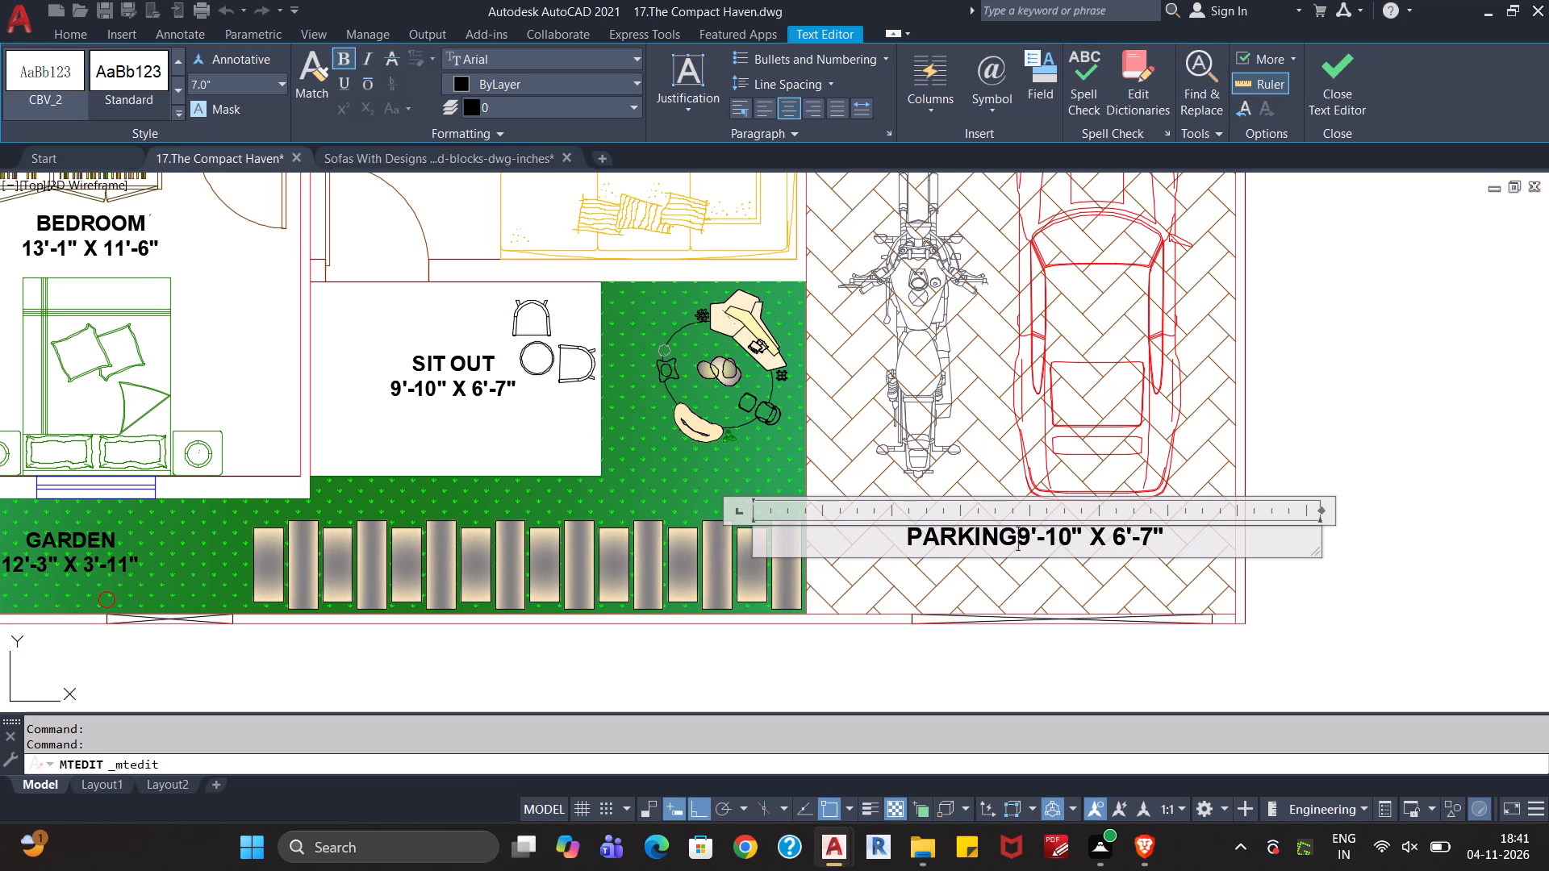
{"action": "key", "text": "Return"}
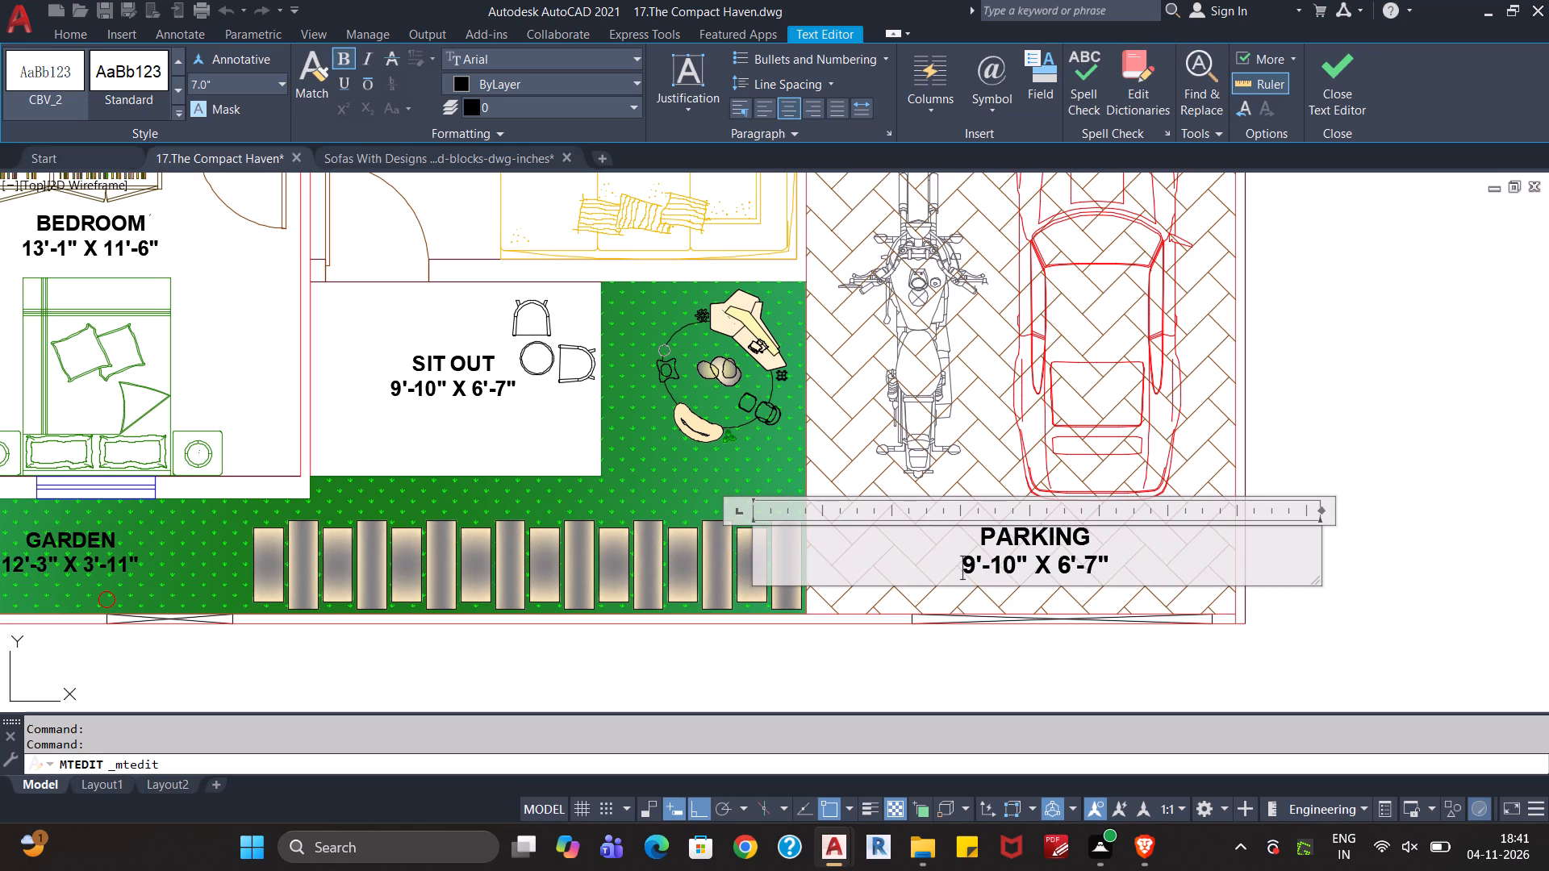
{"action": "key", "text": "Escape"}
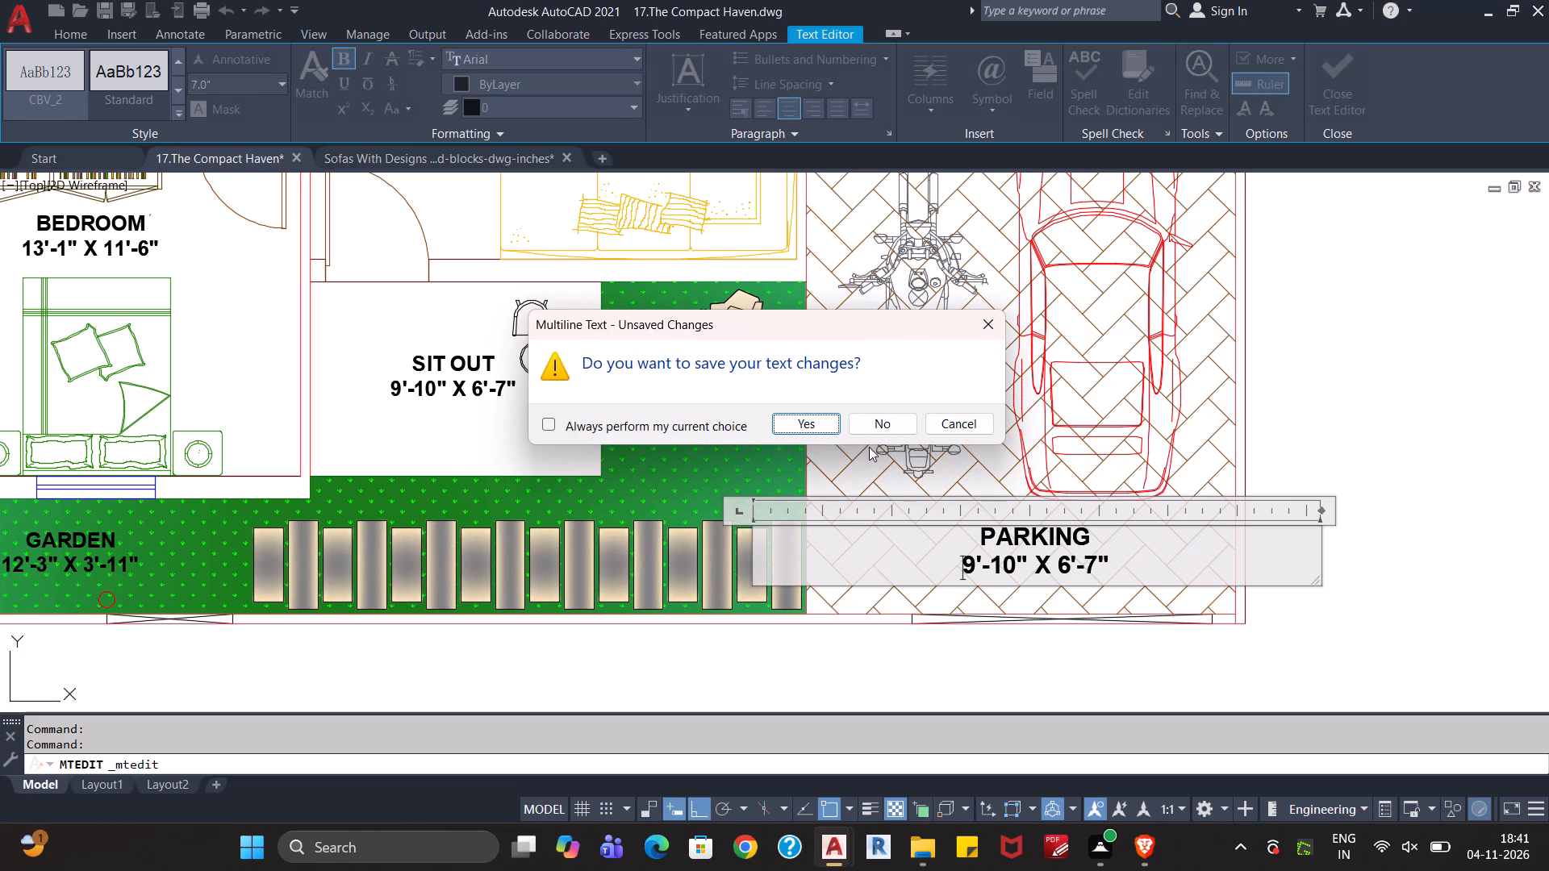
{"action": "left_click", "coordinate": [828, 417]}
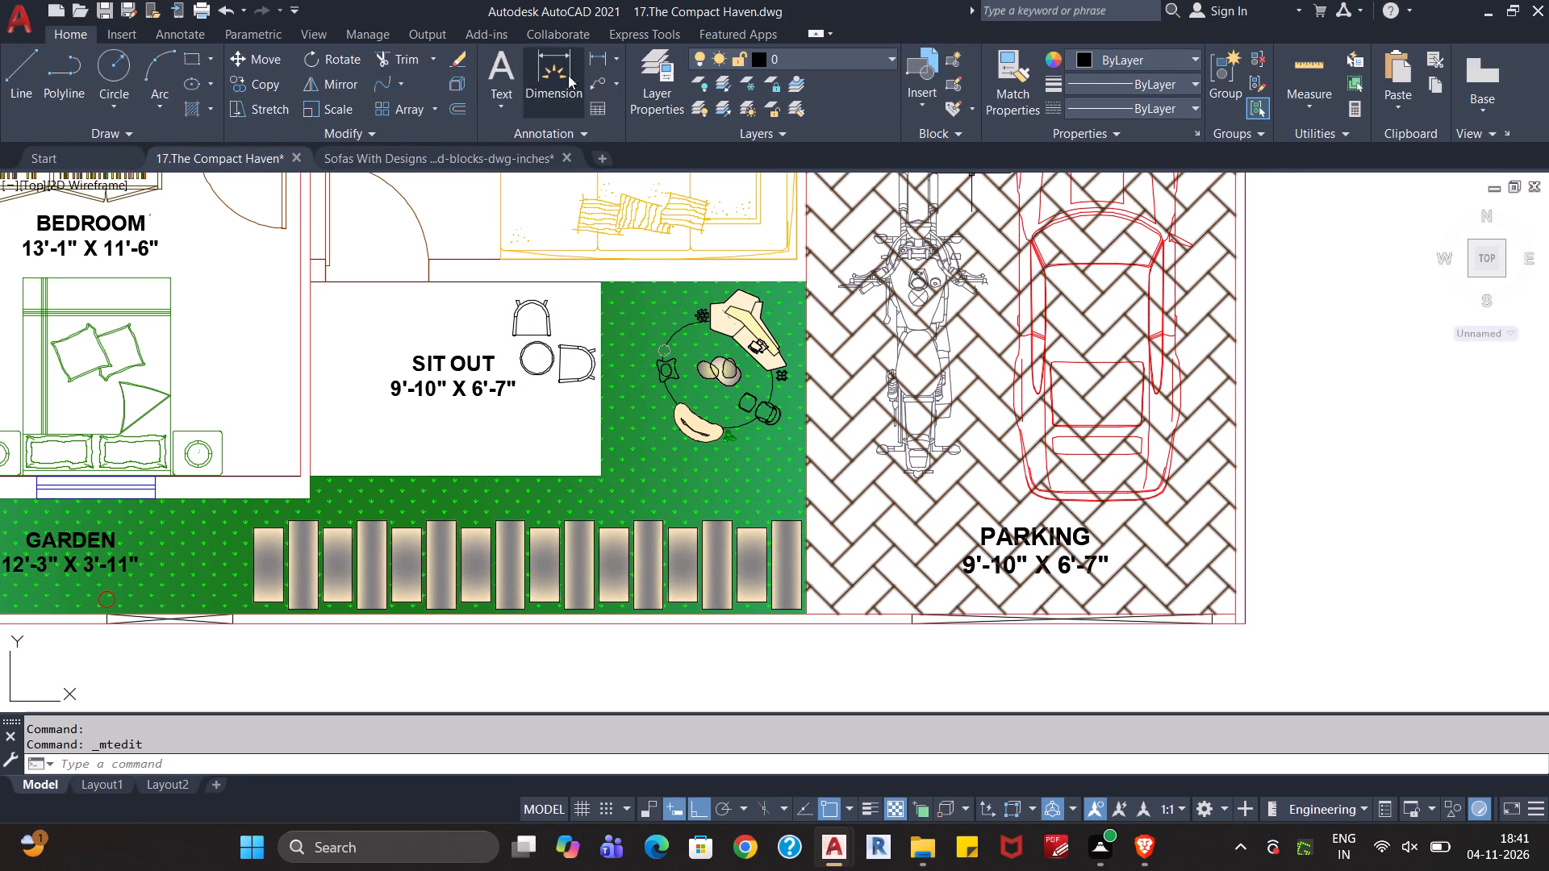
Measure the width and length of the parking area with Quick Measure.
{"action": "left_click", "coordinate": [1300, 75]}
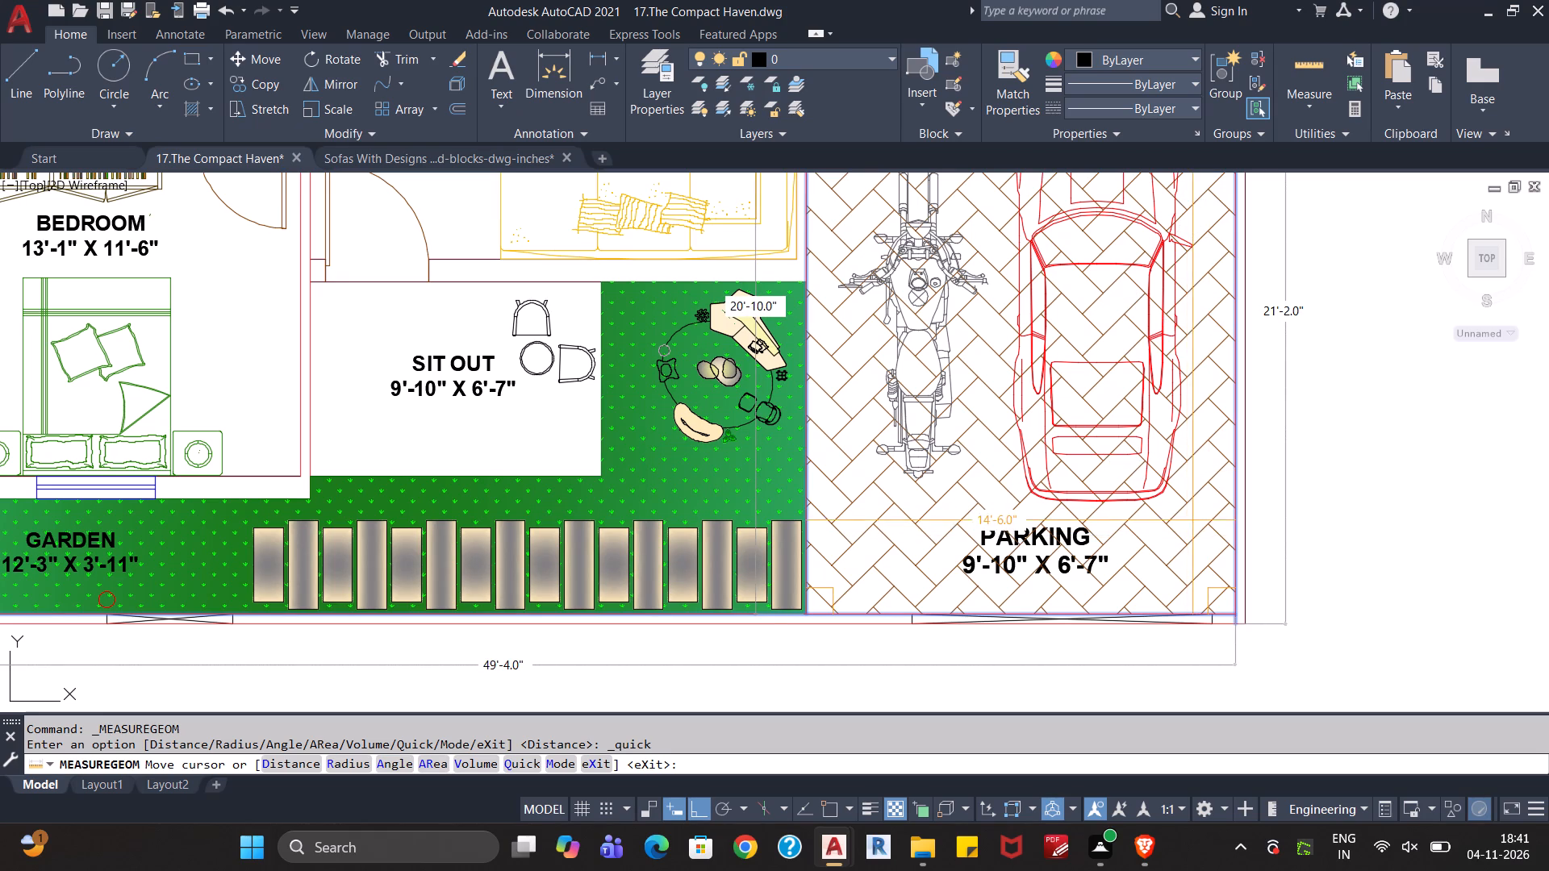
{"action": "scroll", "coordinate": [1200, 510], "scroll_direction": "down", "scroll_amount": 1}
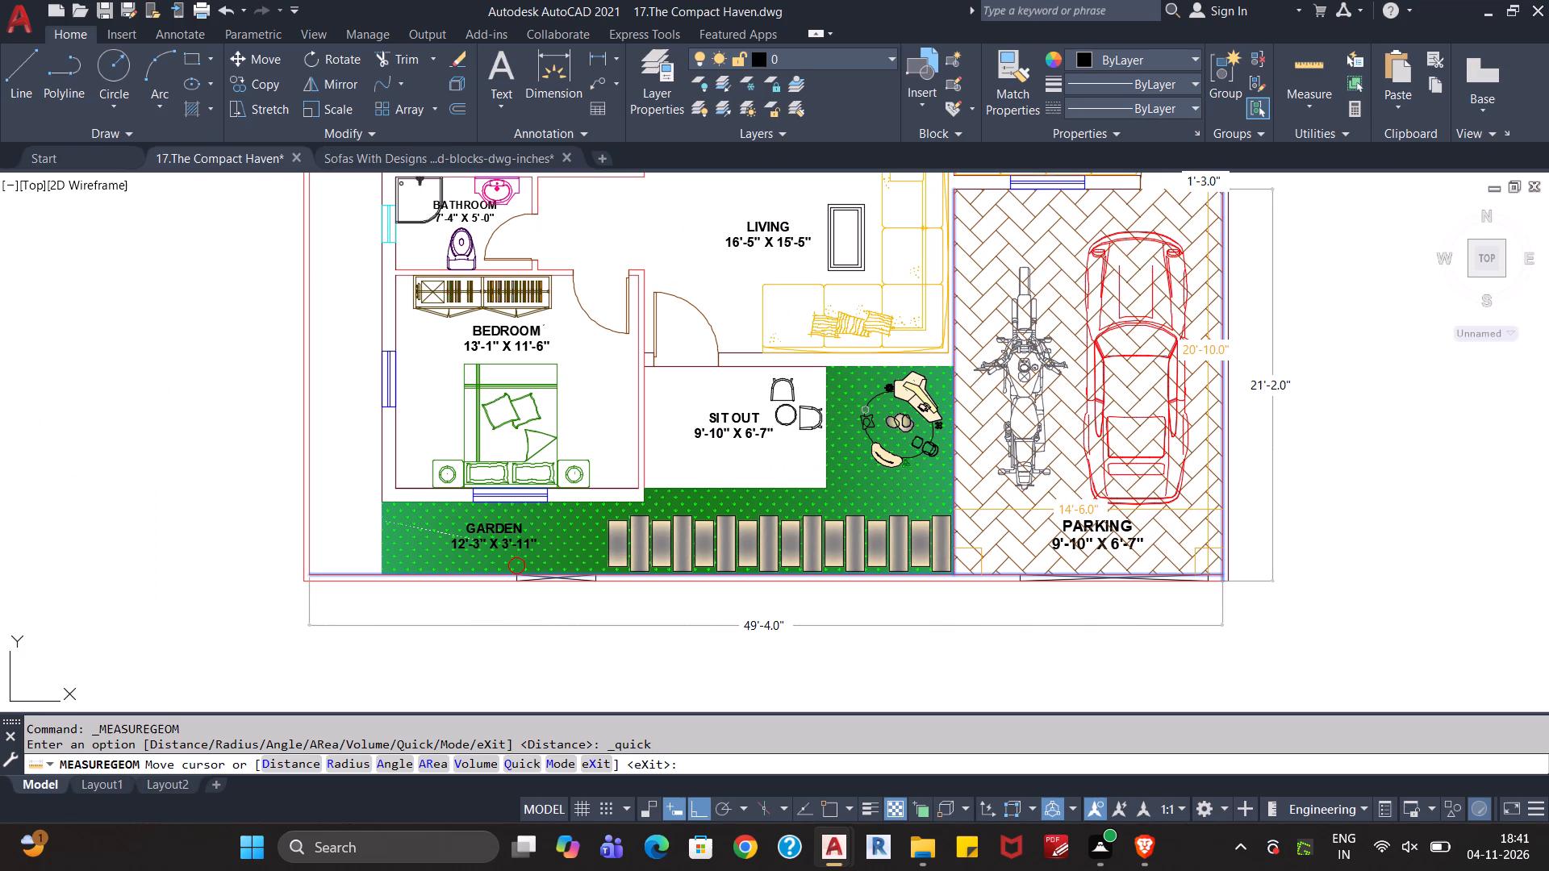
{"action": "key", "text": "Escape"}
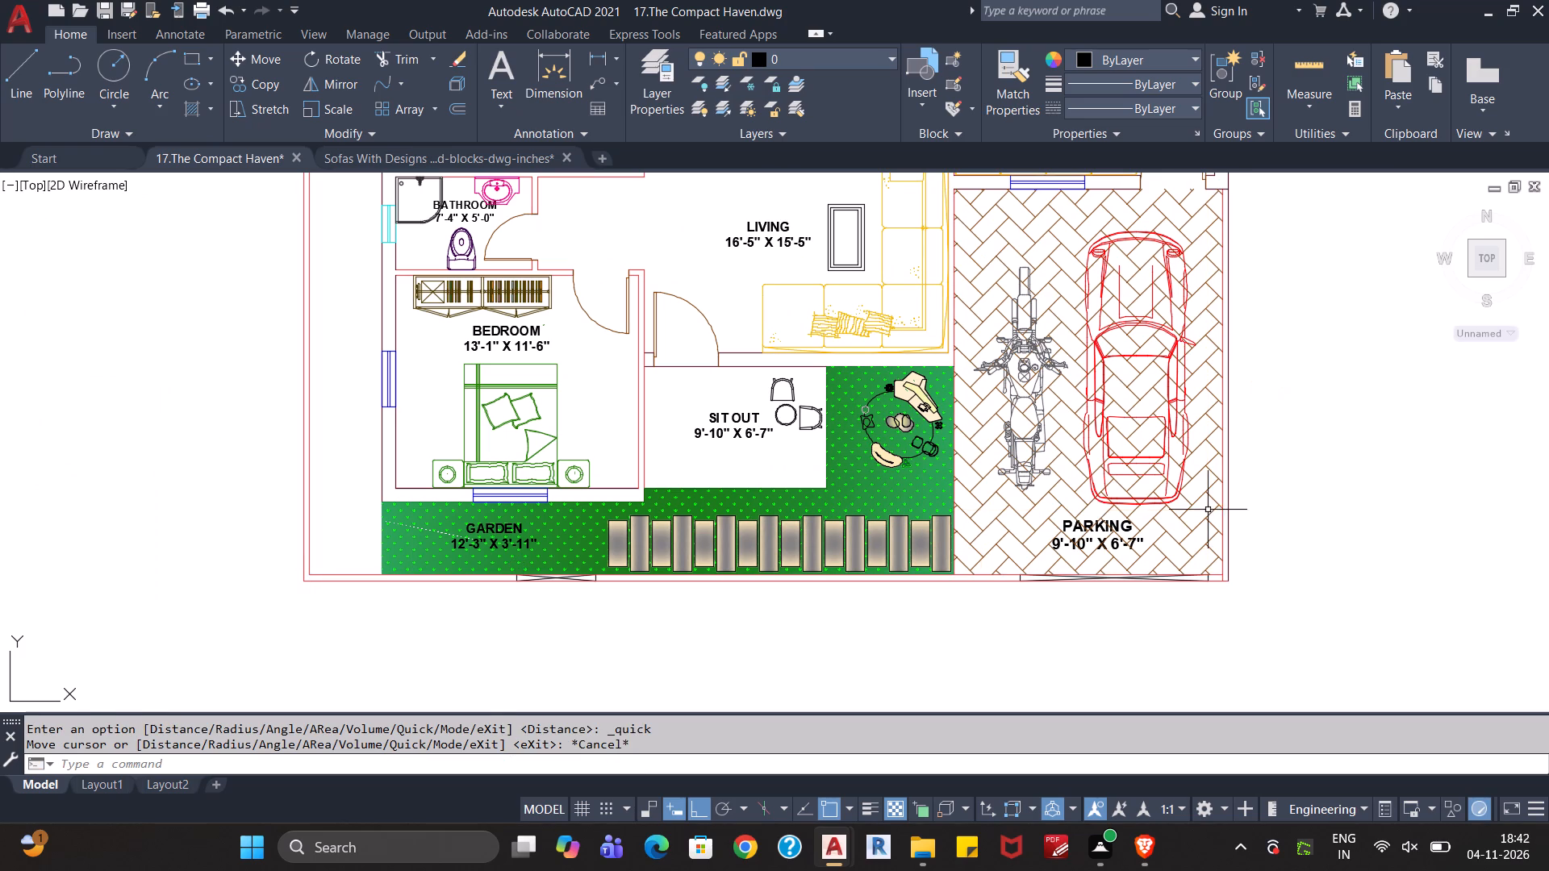
Change the first dimension in the PARKING label to 14'-6".
{"action": "double_click", "coordinate": [1107, 530]}
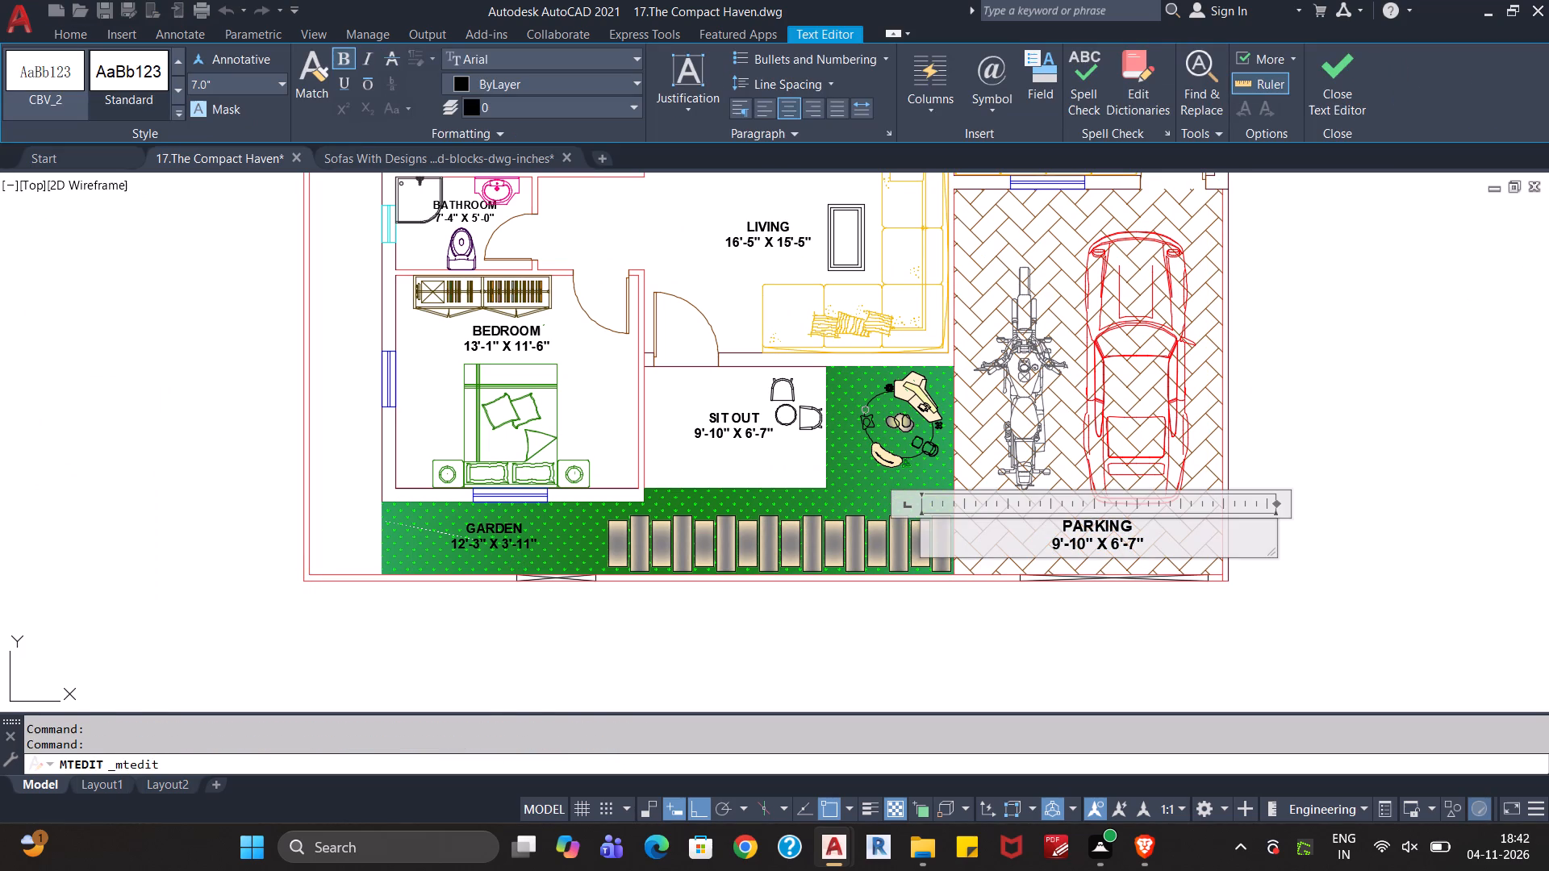
{"action": "left_click", "coordinate": [1060, 540]}
{"action": "key", "text": "BackSpace"}
{"action": "type", "text": "14"}
{"action": "key", "text": "Right"}
{"action": "key", "text": "Right"}
{"action": "key", "text": "Right"}
{"action": "key", "text": "Right"}
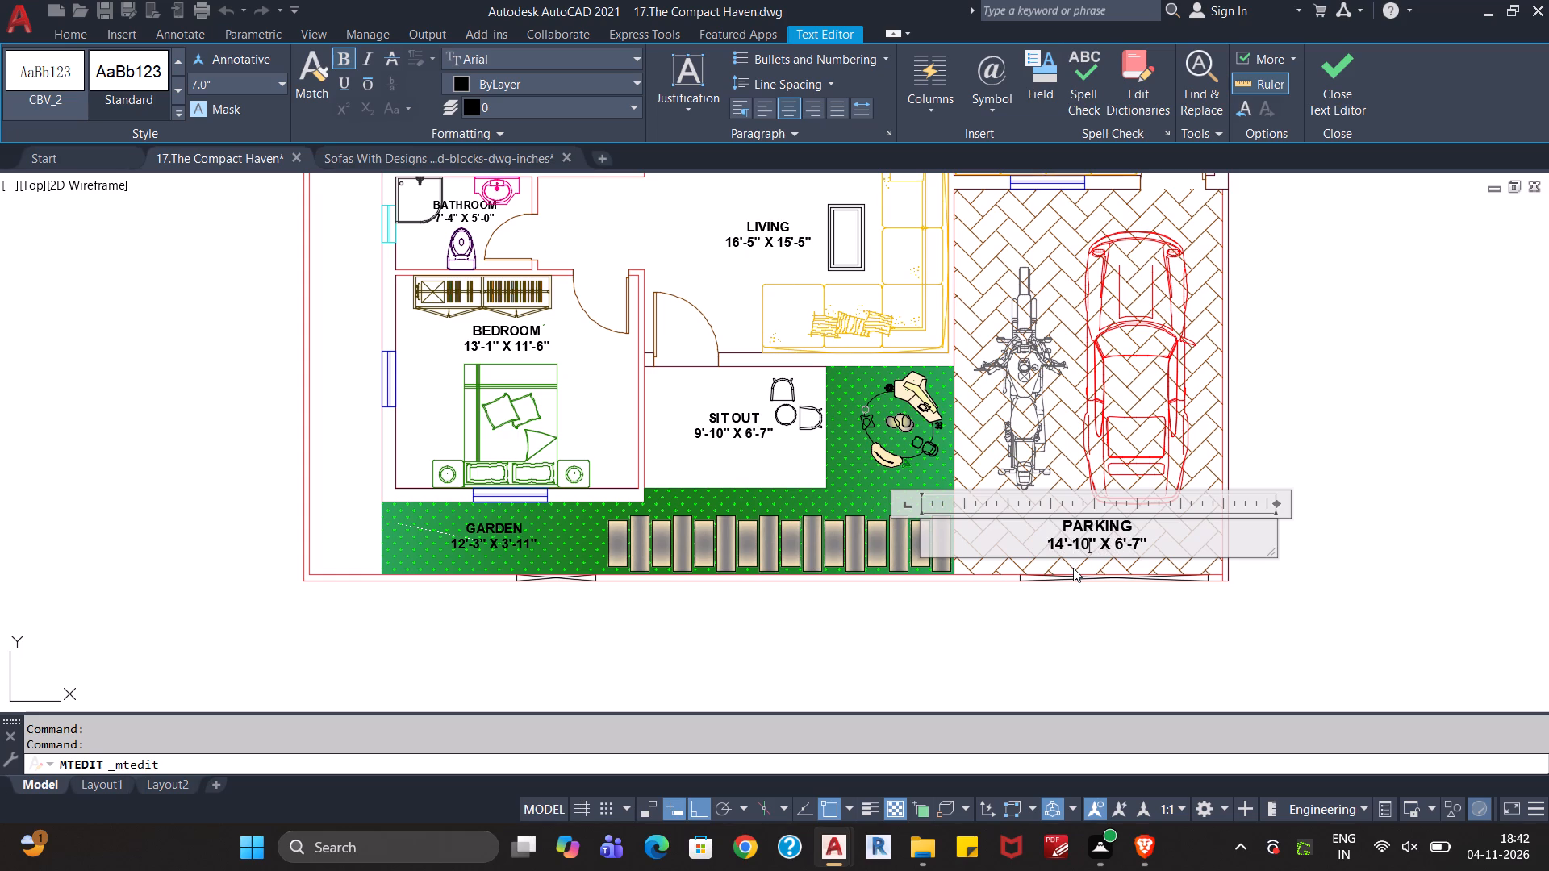
{"action": "key", "text": "BackSpace"}
{"action": "key", "text": "BackSpace"}
{"action": "key", "text": "6"}
Change the second dimension in the PARKING label to 20'-10" and save the text.
{"action": "key", "text": "Right"}
{"action": "key", "text": "Right"}
{"action": "key", "text": "Right"}
{"action": "key", "text": "Right"}
{"action": "key", "text": "Right"}
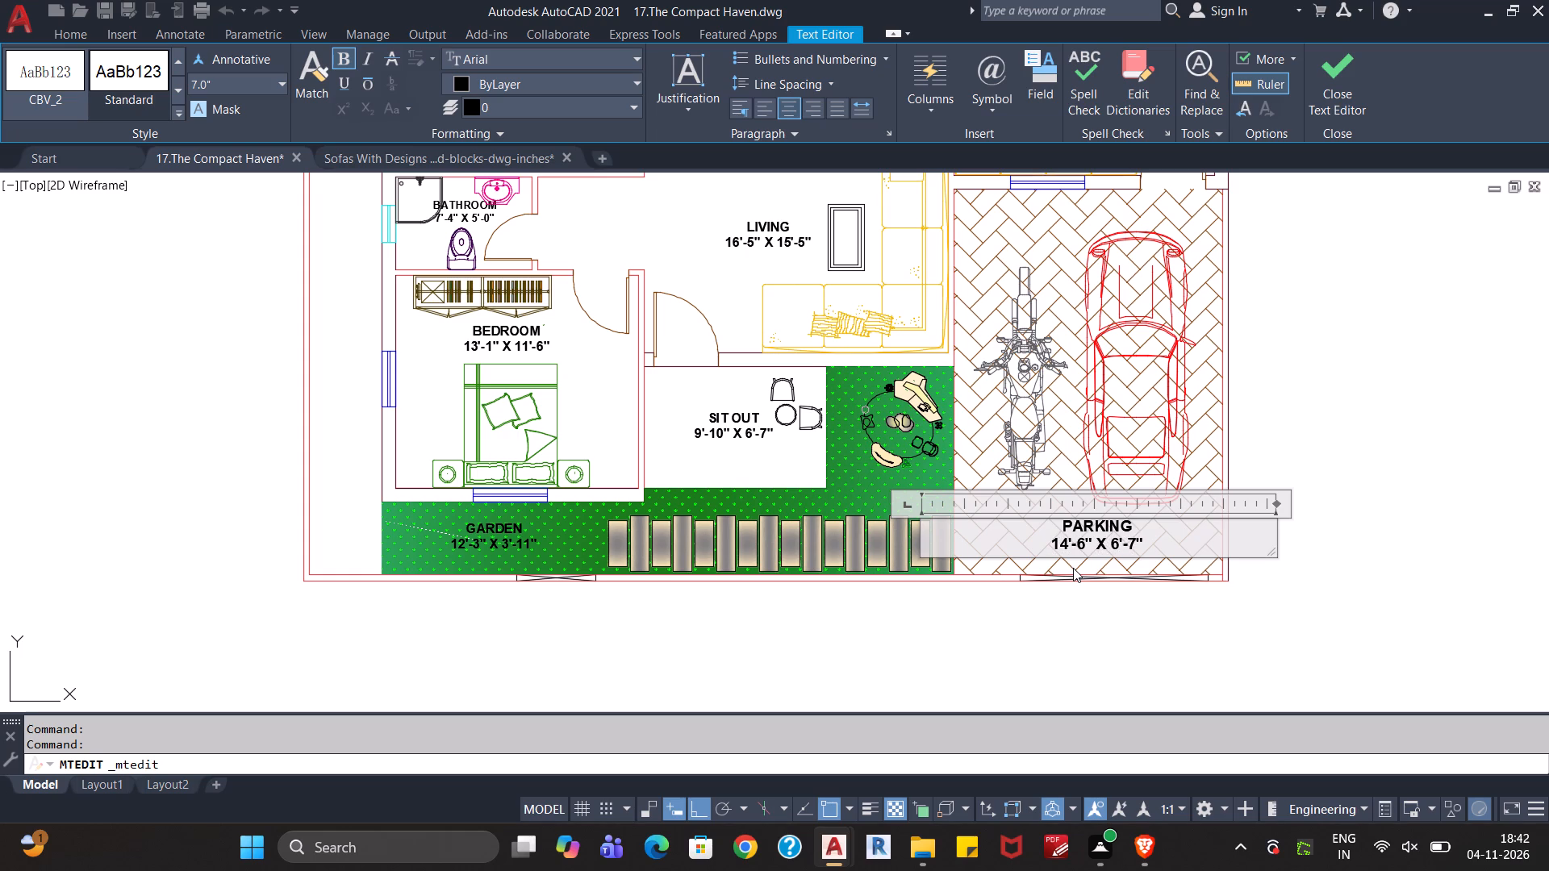
{"action": "key", "text": "BackSpace"}
{"action": "type", "text": "20"}
{"action": "key", "text": "Right"}
{"action": "key", "text": "Right"}
{"action": "key", "text": "Right"}
{"action": "key", "text": "BackSpace"}
{"action": "type", "text": "10"}
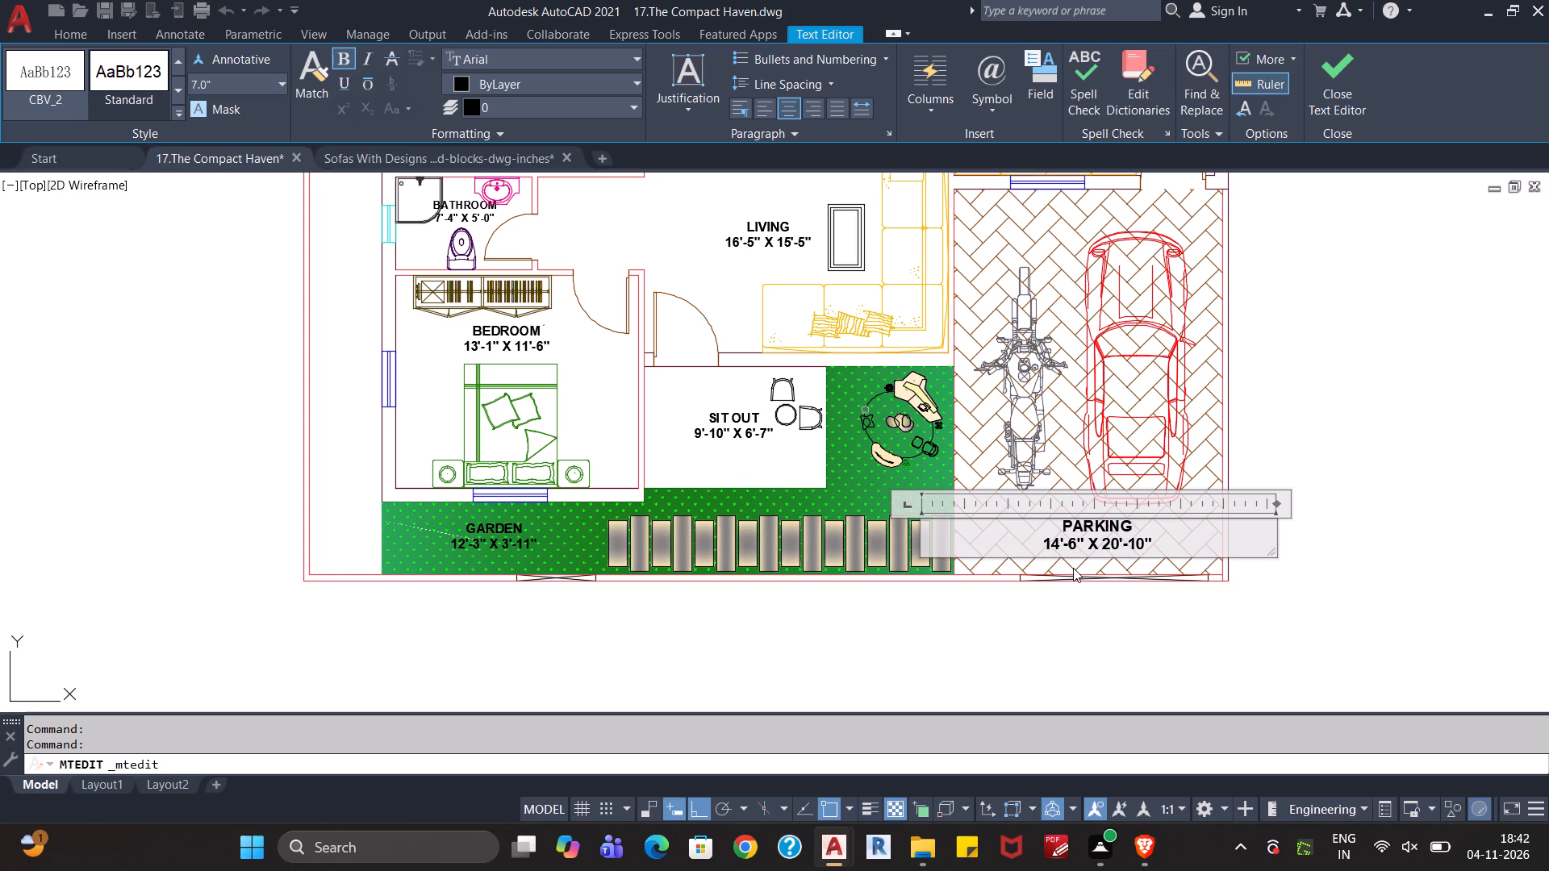
{"action": "left_click", "coordinate": [1096, 604]}
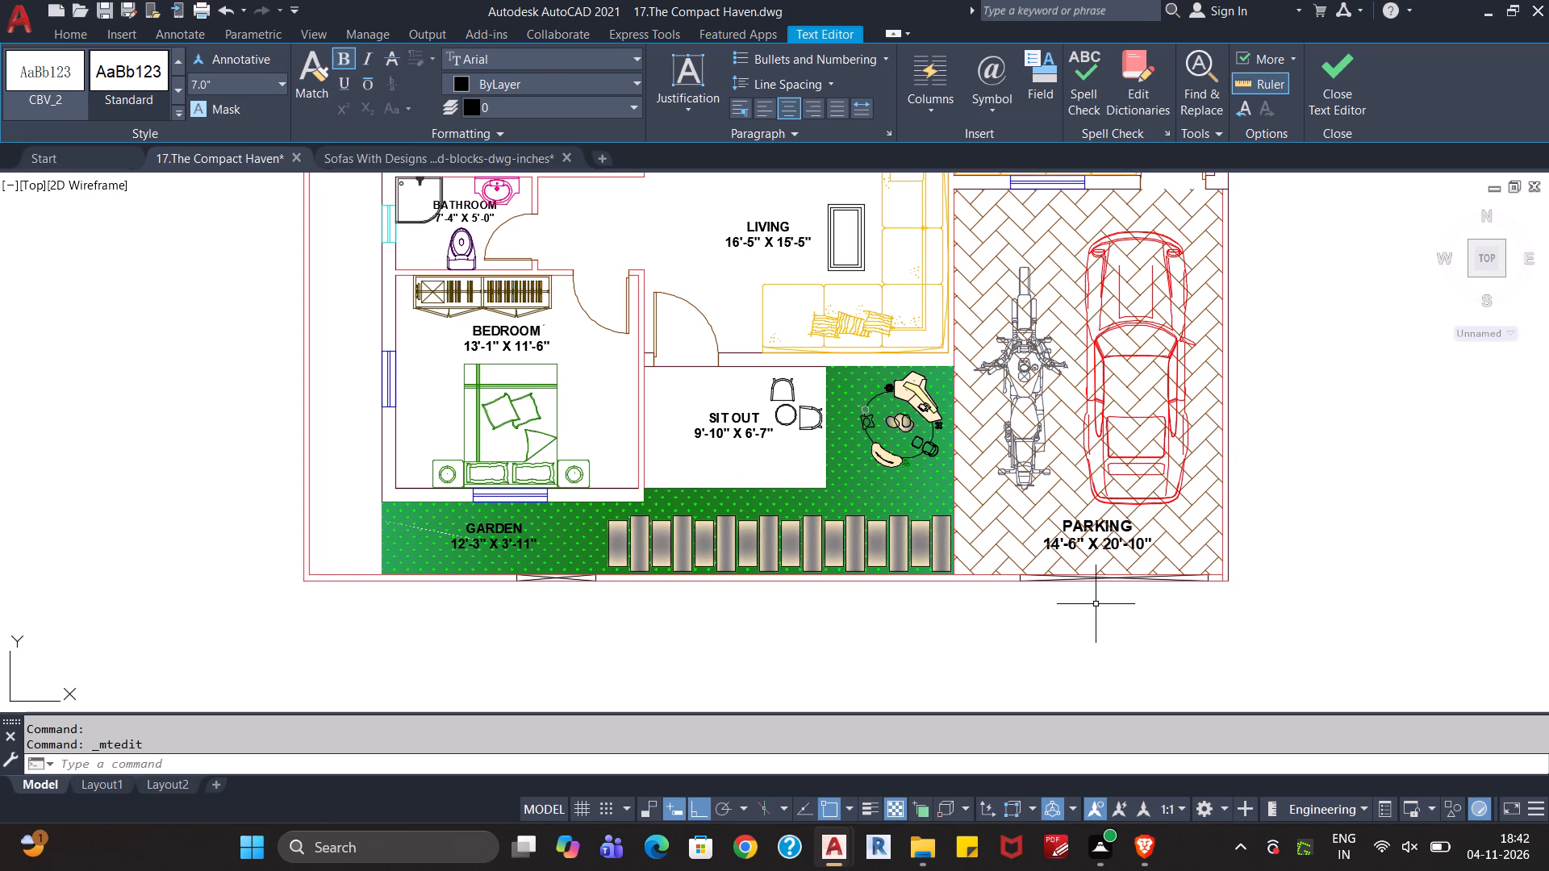
Recheck the parking area's width and length with Quick Measure.
{"action": "left_click", "coordinate": [1302, 77]}
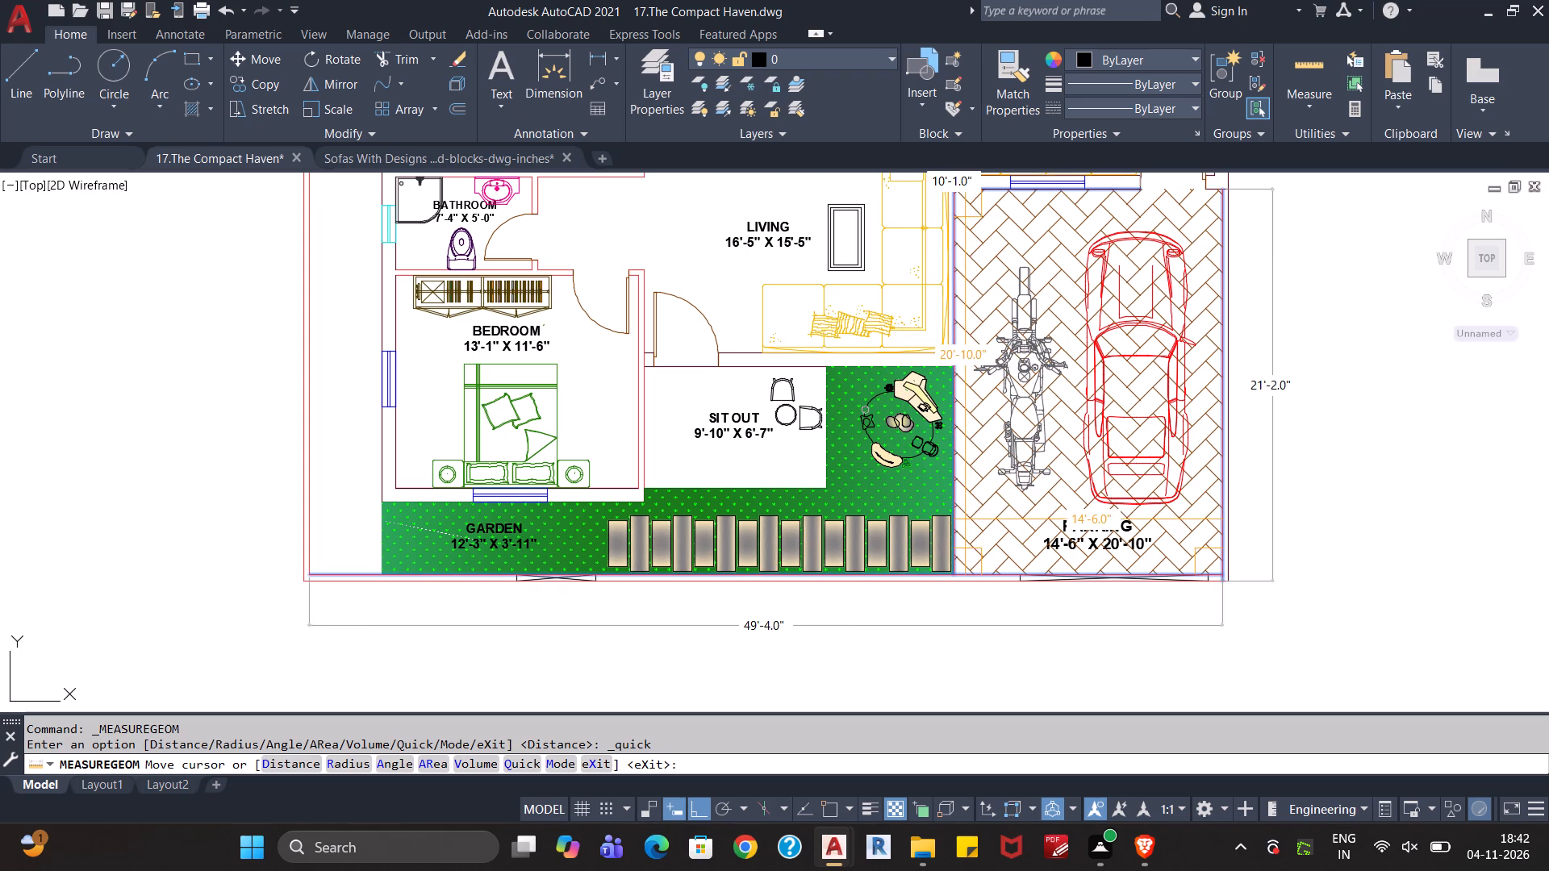
{"action": "key", "text": "Escape"}
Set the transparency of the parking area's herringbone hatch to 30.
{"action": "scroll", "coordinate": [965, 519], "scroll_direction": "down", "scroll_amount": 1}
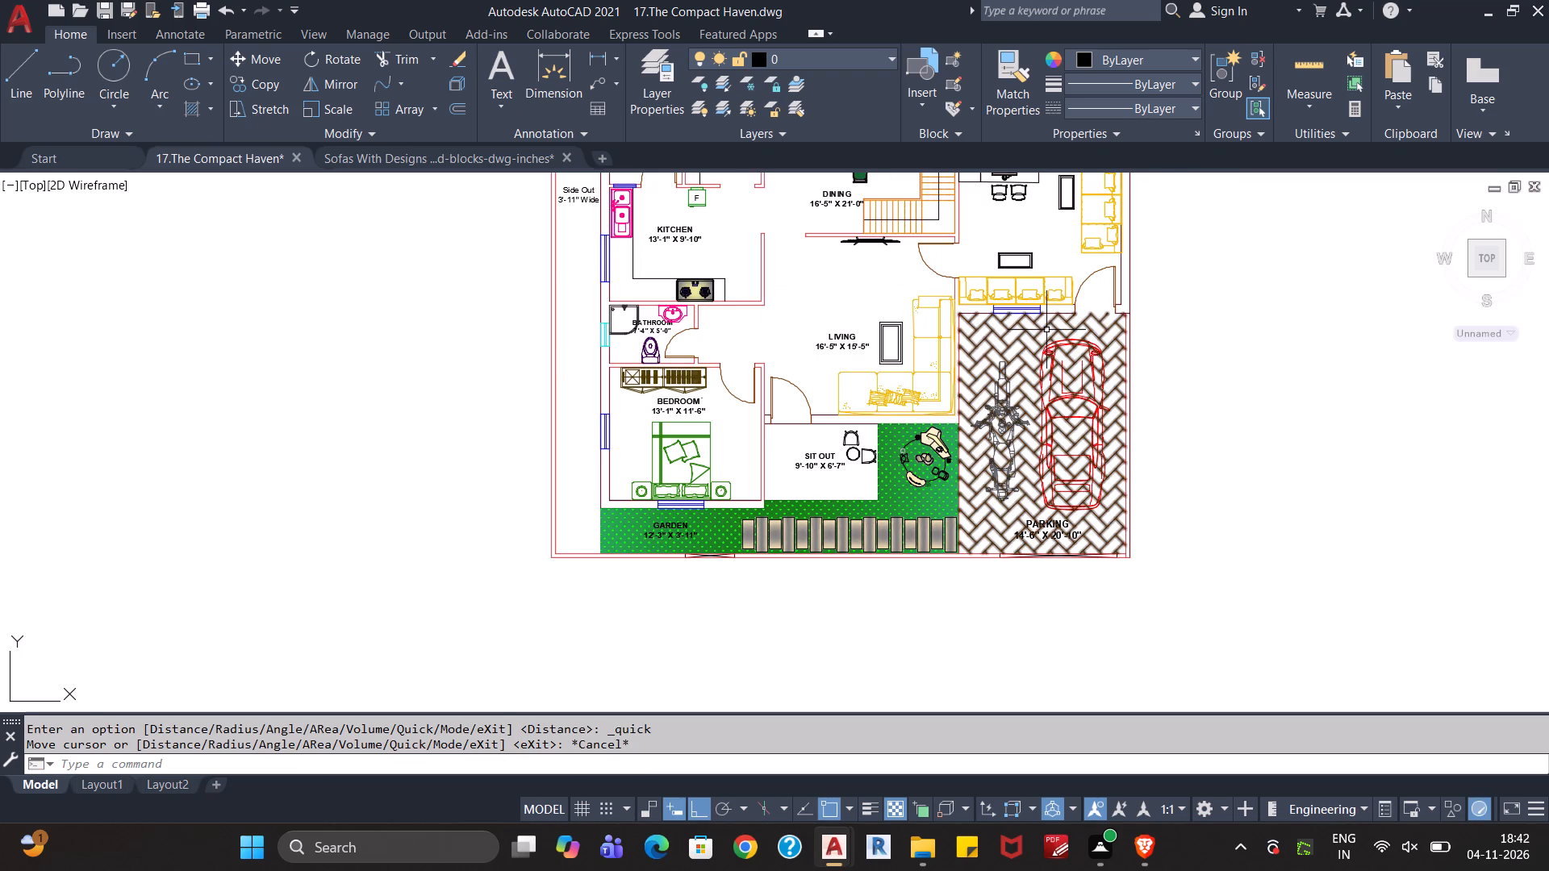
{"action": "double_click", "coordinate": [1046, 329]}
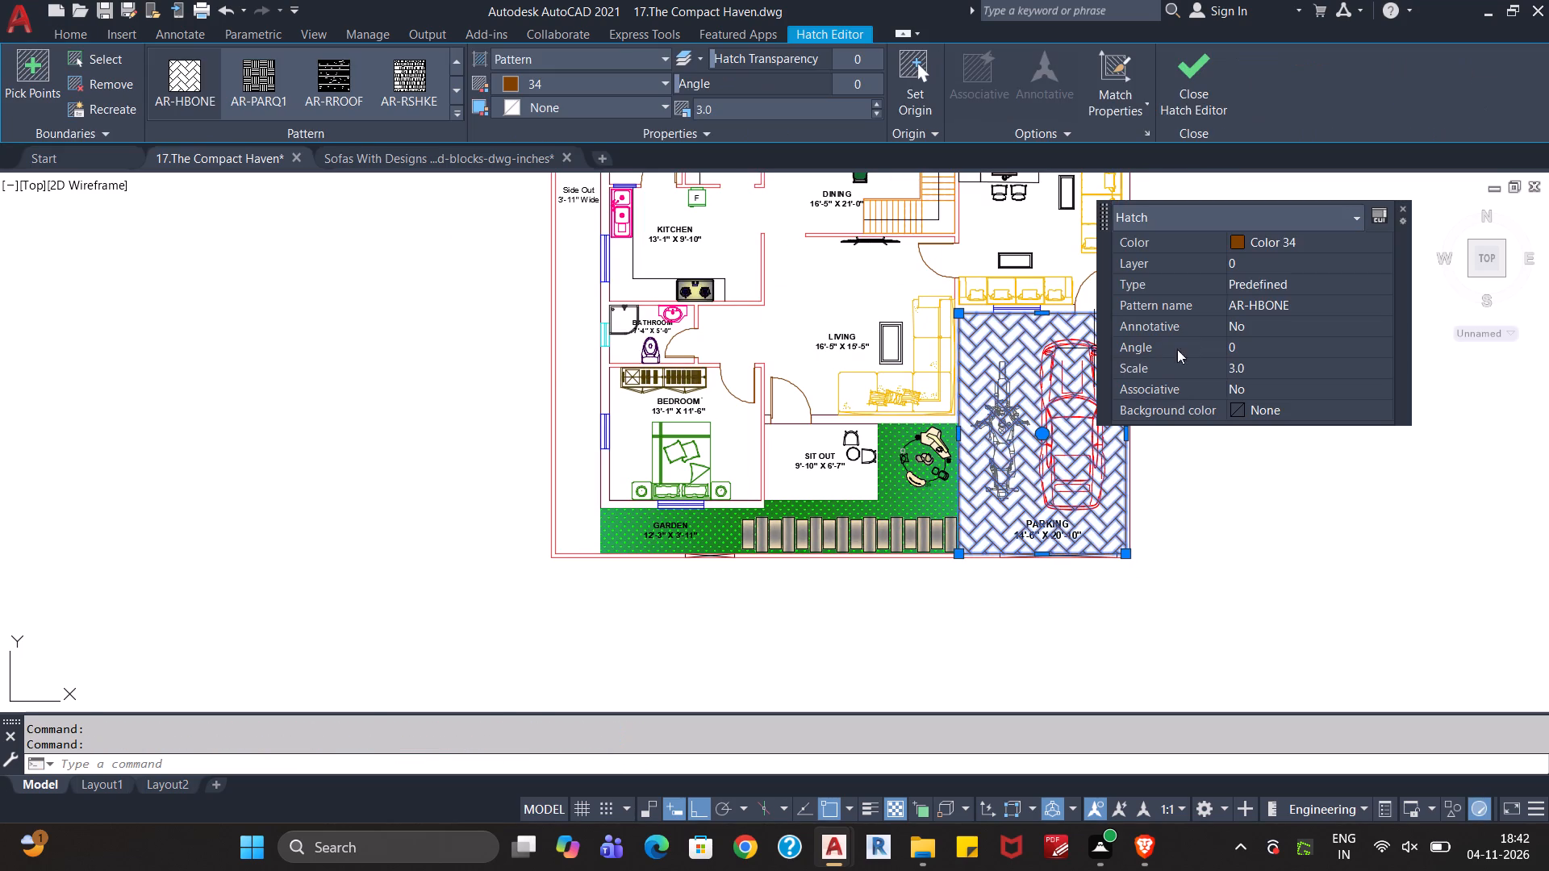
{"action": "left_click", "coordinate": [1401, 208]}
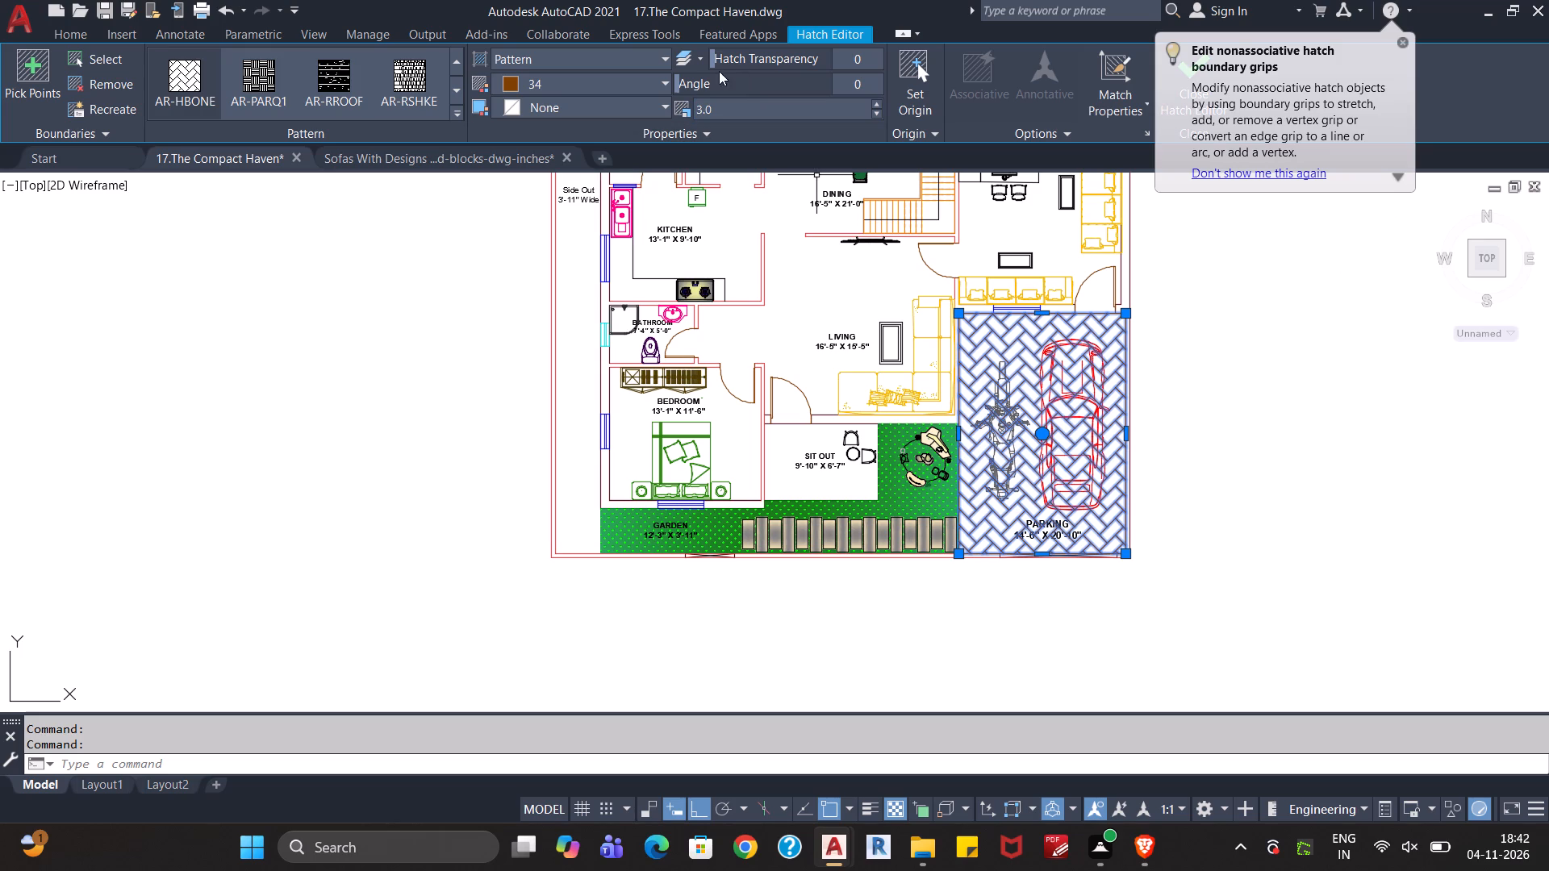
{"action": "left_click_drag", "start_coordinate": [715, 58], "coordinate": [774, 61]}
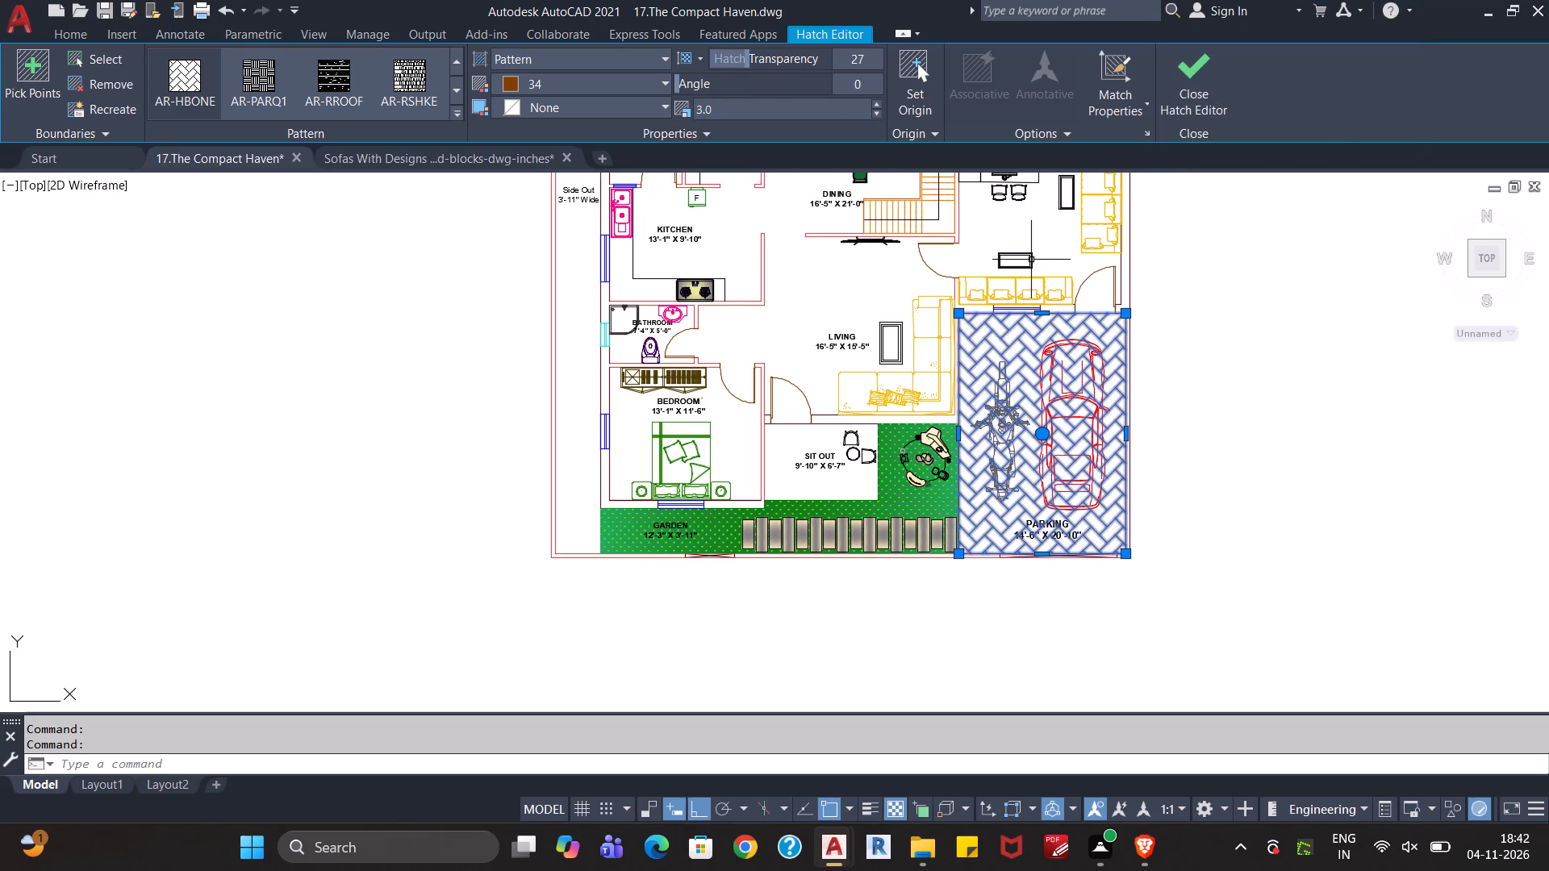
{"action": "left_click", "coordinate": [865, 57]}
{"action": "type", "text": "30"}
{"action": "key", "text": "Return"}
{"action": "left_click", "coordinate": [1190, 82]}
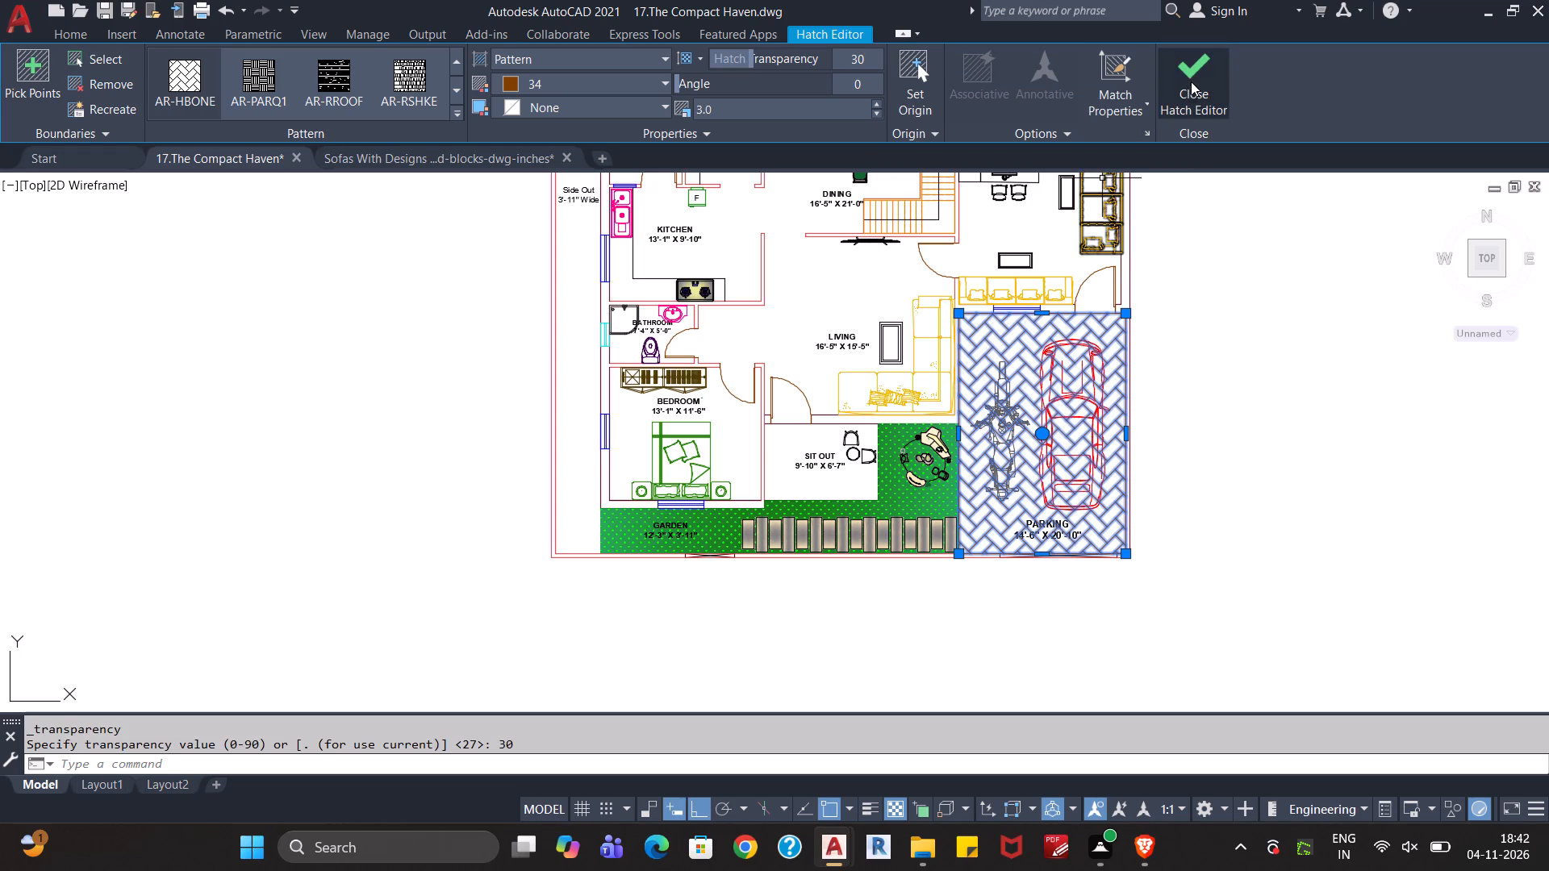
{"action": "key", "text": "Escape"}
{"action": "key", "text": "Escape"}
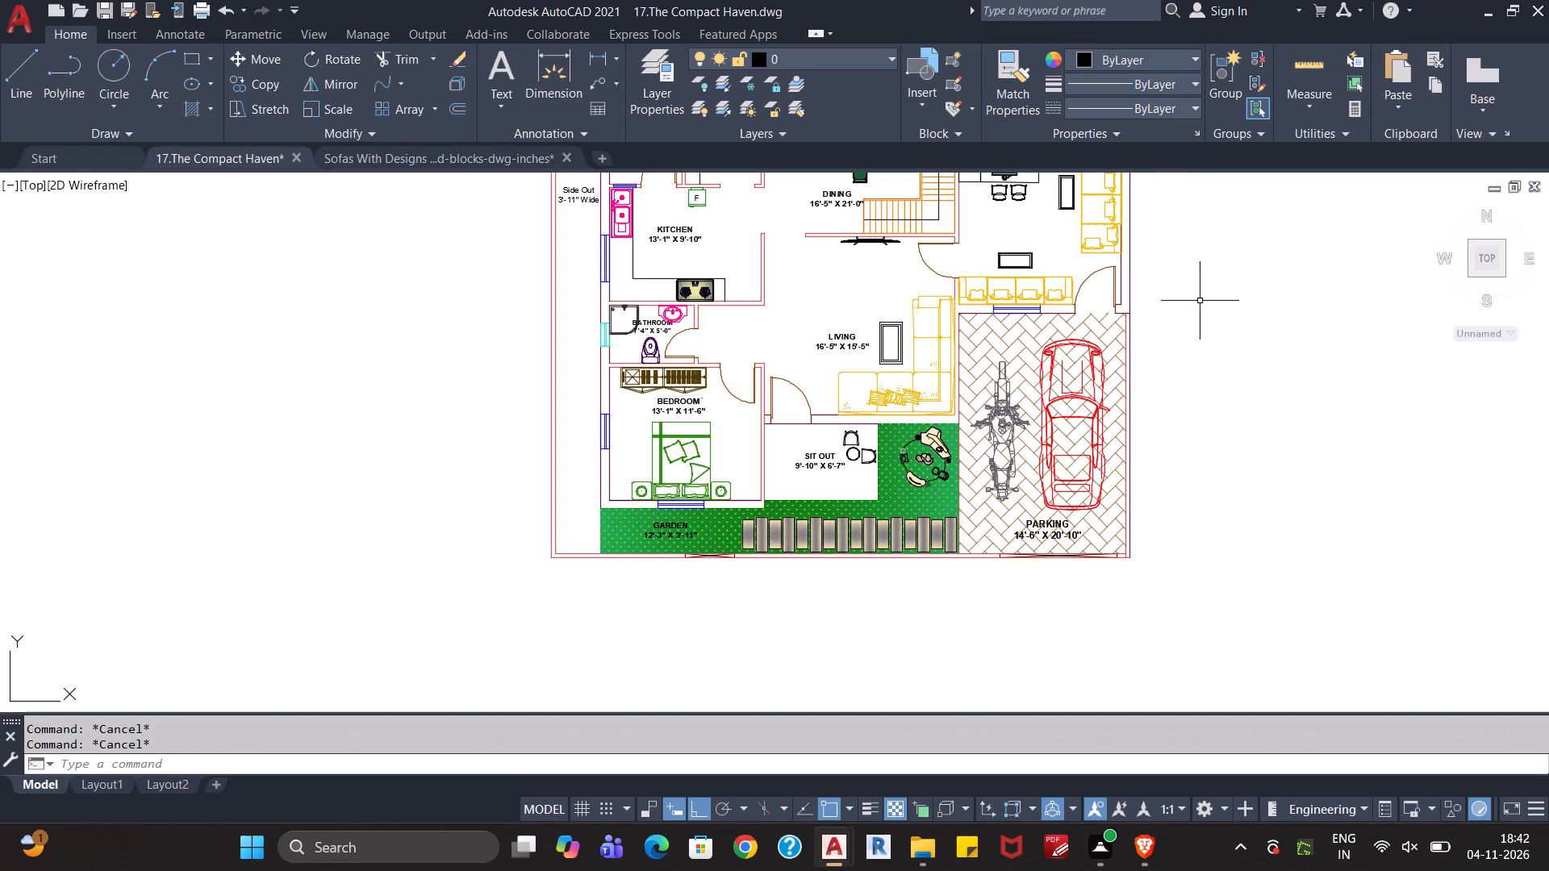
Set the transparency of the parking area's AR-HBONE hatch to 45 and clear the selection.
{"action": "middle_click_drag", "start_coordinate": [1188, 454], "coordinate": [1179, 430]}
{"action": "scroll", "coordinate": [1117, 445], "scroll_direction": "up", "scroll_amount": 1}
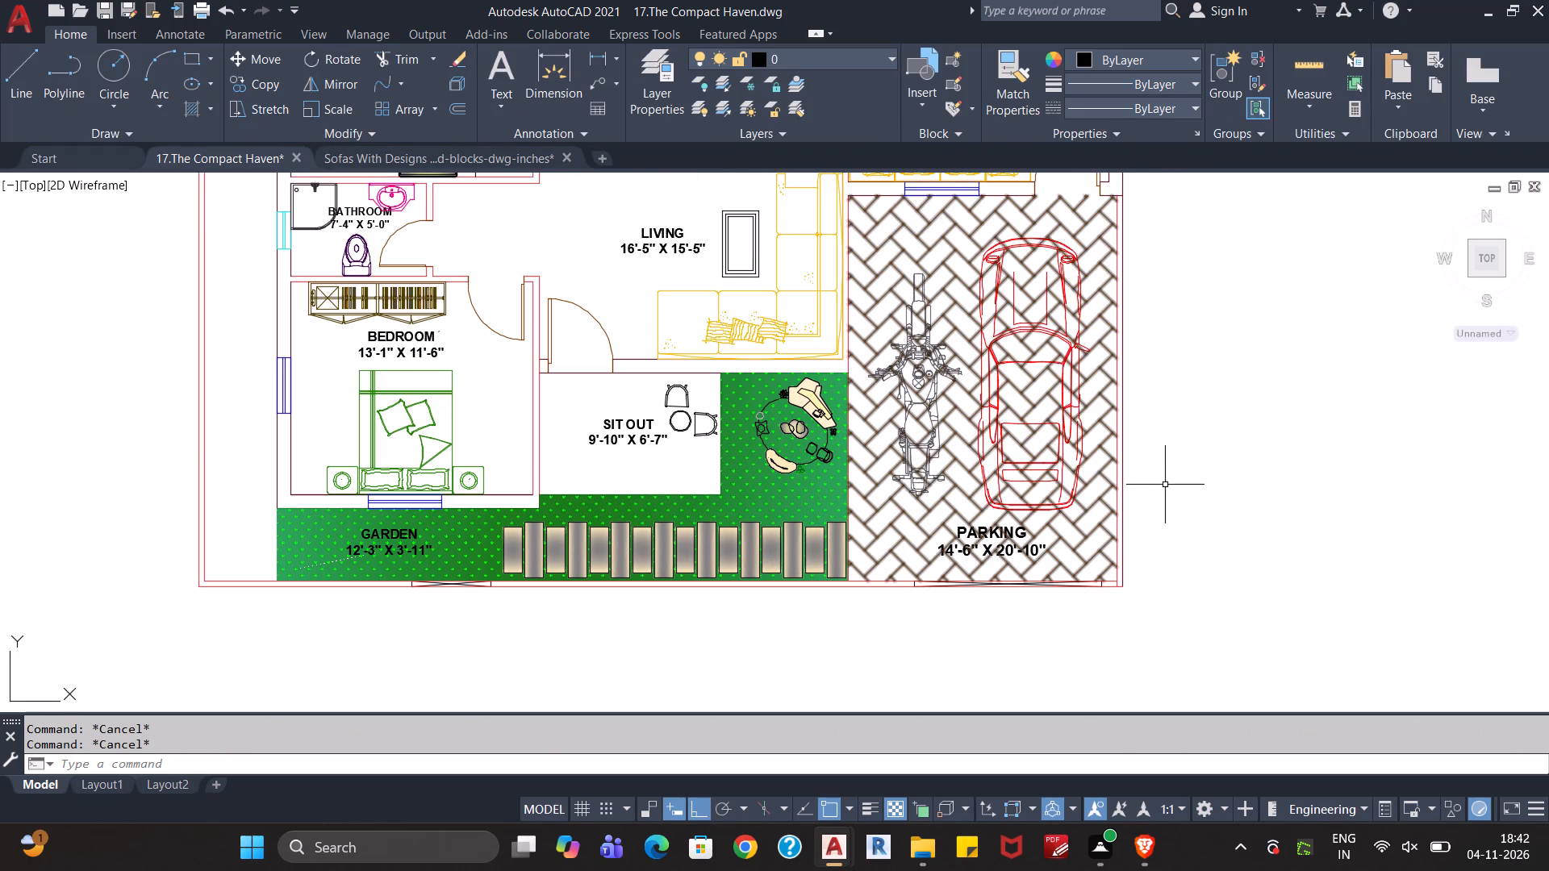
{"action": "middle_click_drag", "start_coordinate": [1259, 362], "coordinate": [1257, 385]}
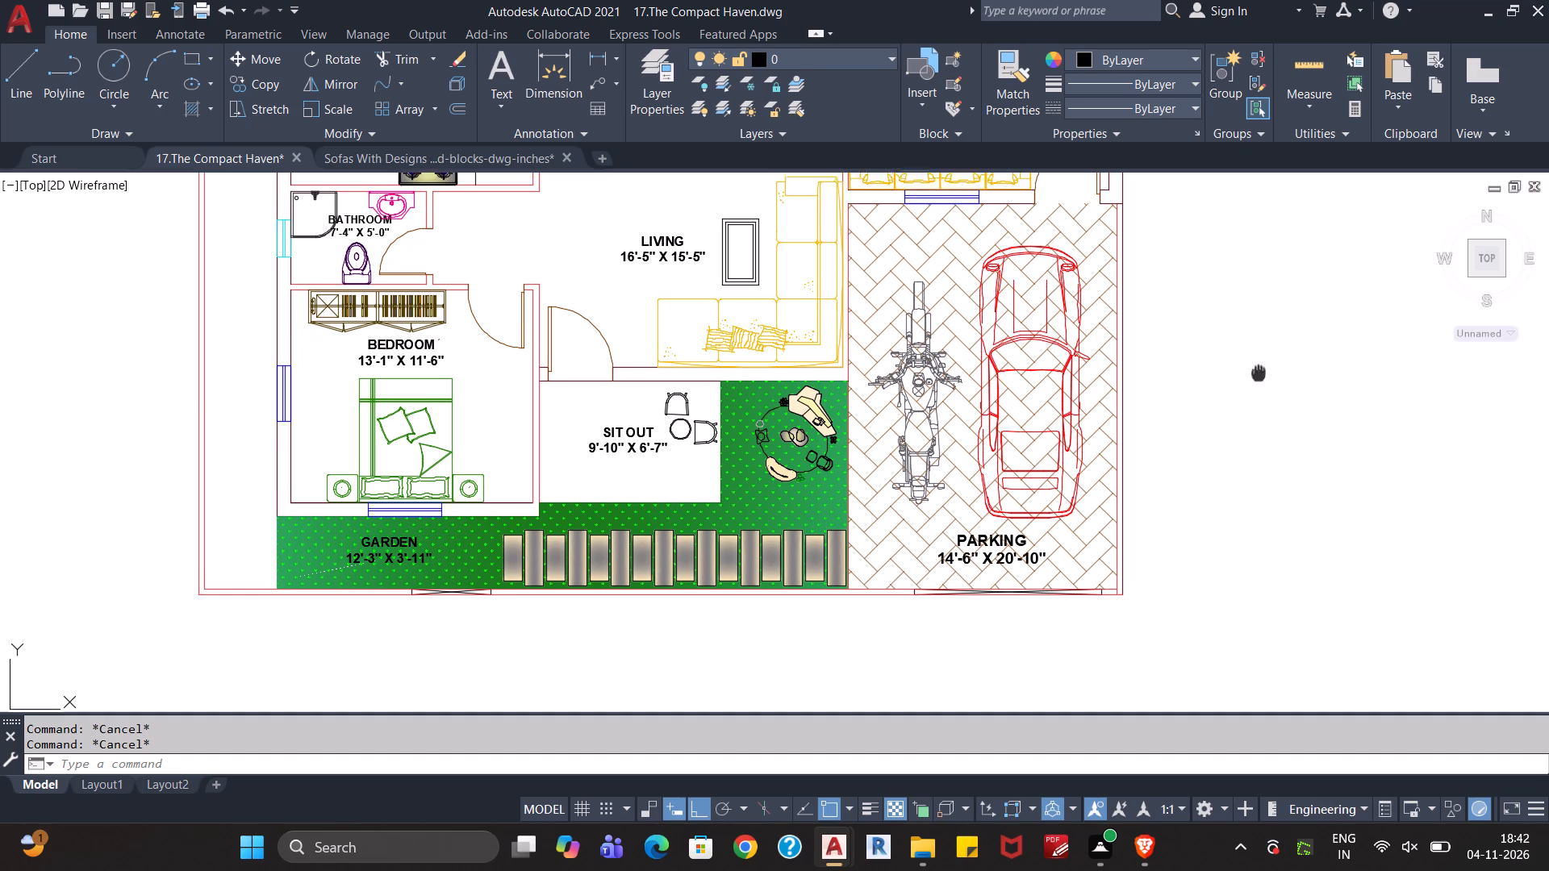
{"action": "middle_click_drag", "start_coordinate": [1257, 385], "coordinate": [1230, 479]}
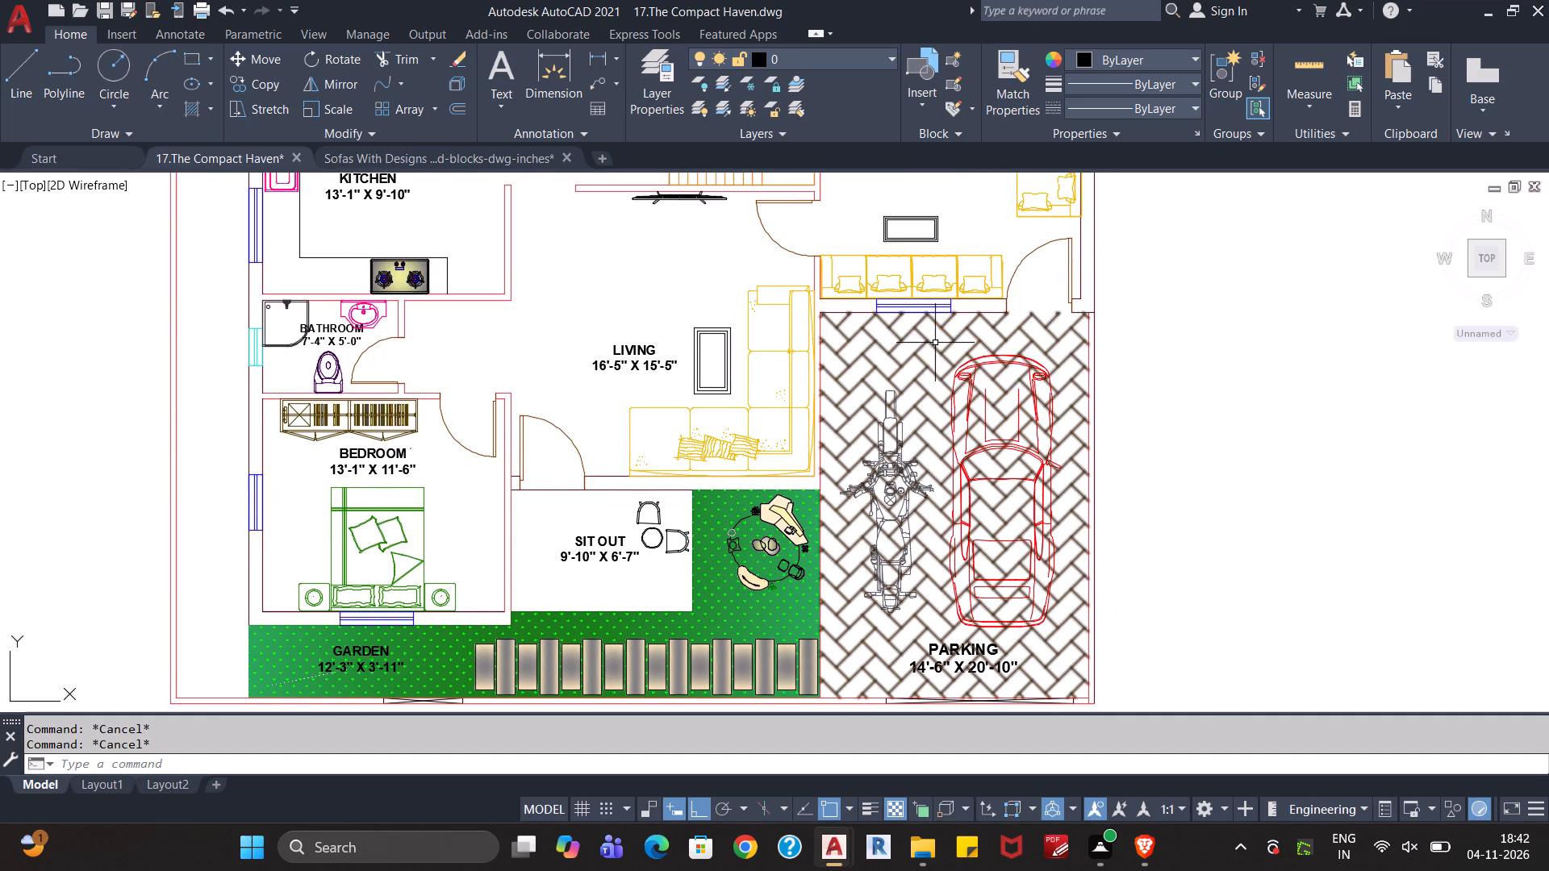
{"action": "double_click", "coordinate": [927, 344]}
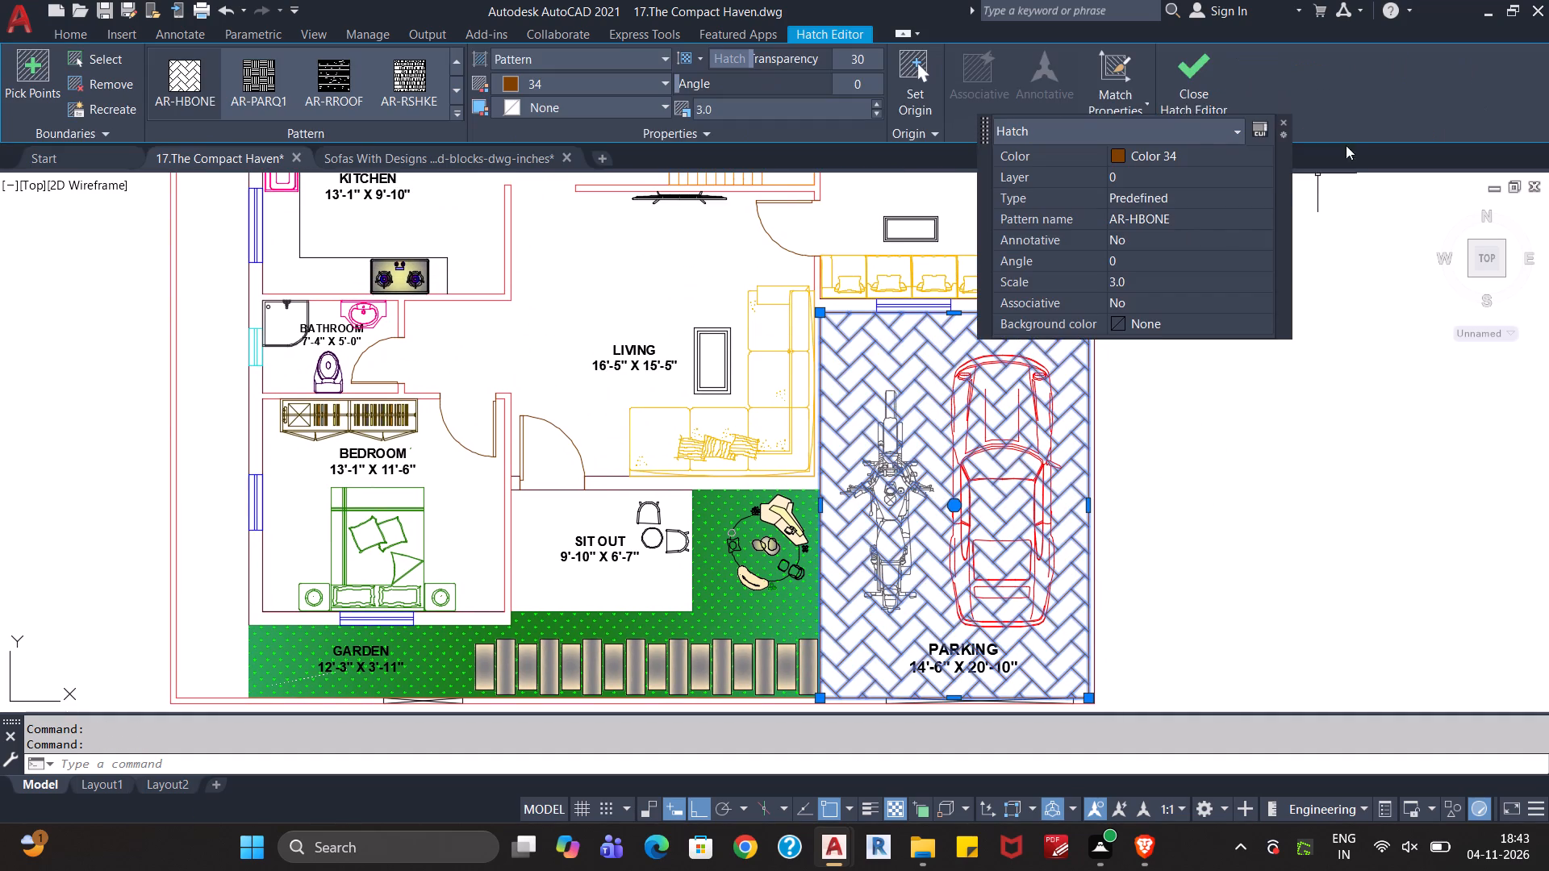
{"action": "left_click", "coordinate": [1398, 42]}
{"action": "left_click", "coordinate": [1285, 121]}
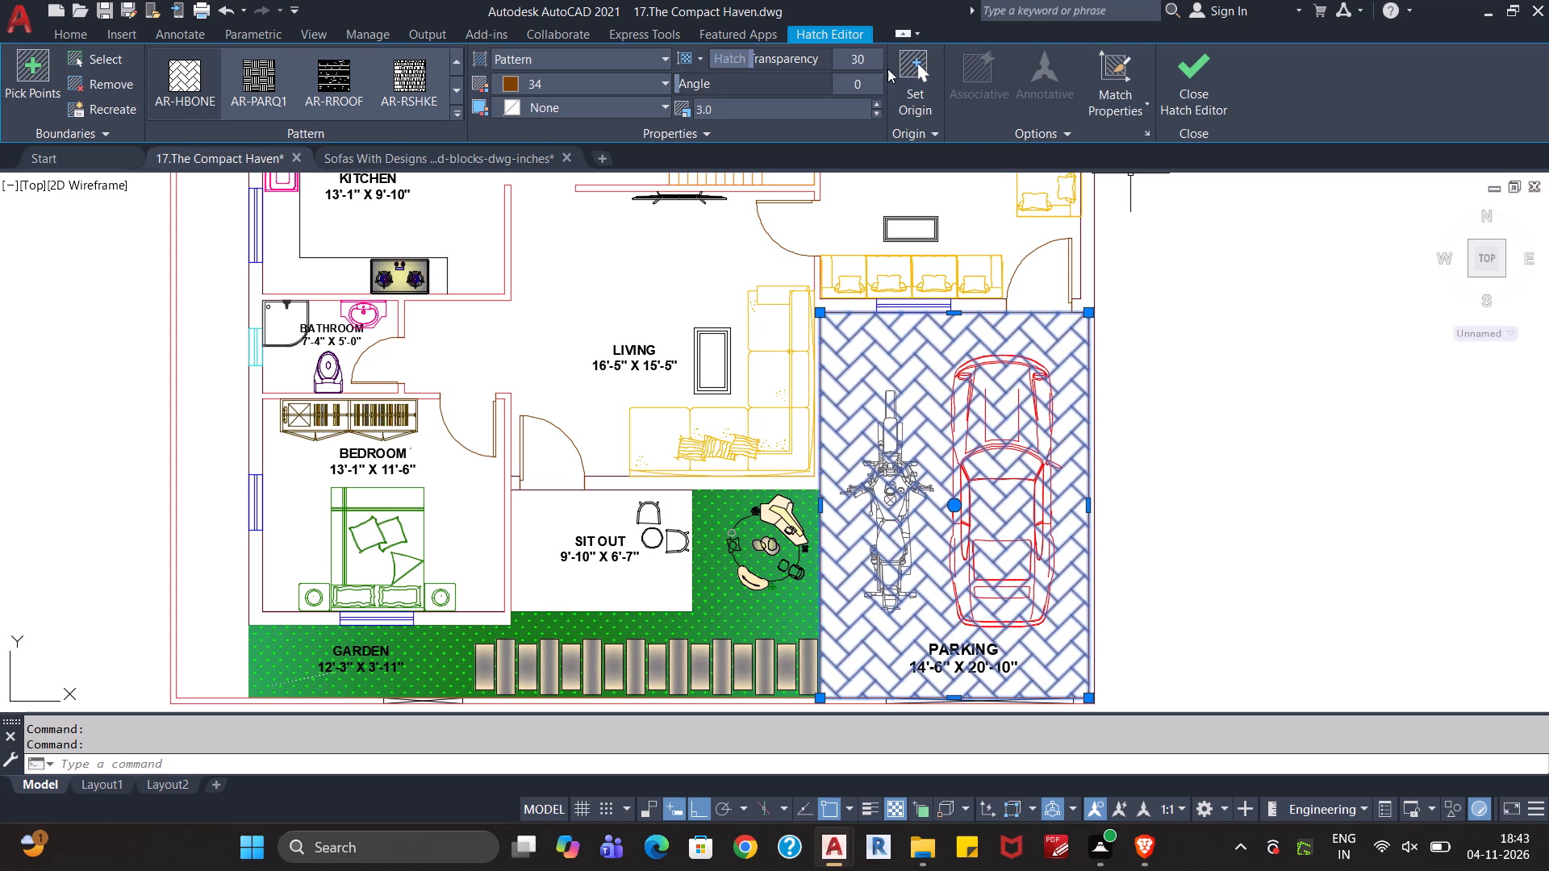
{"action": "left_click", "coordinate": [861, 58]}
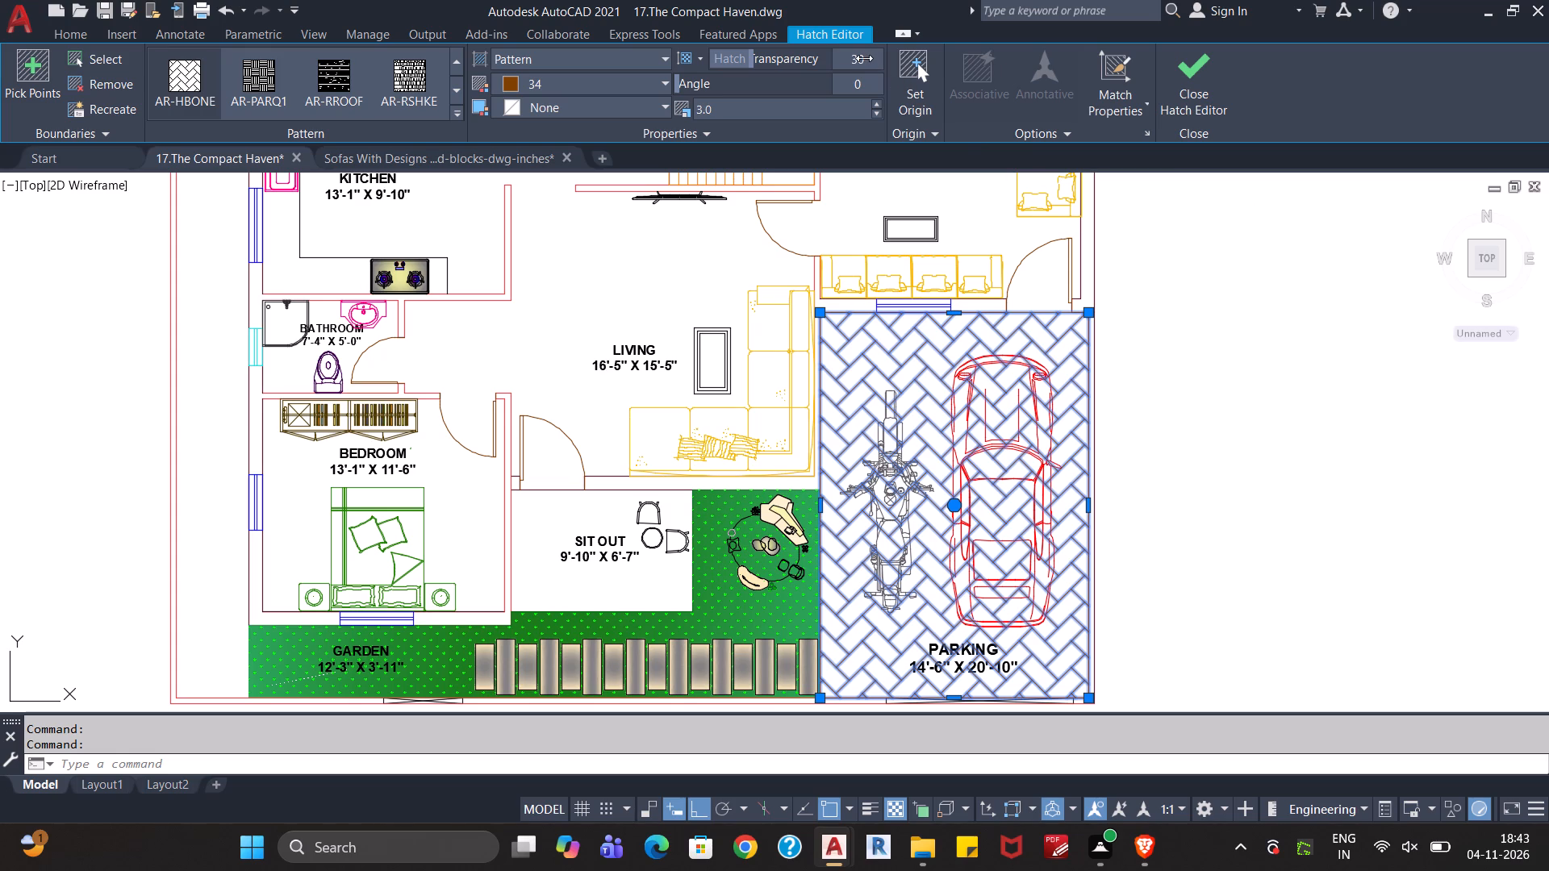
{"action": "double_click", "coordinate": [864, 58]}
{"action": "type", "text": "45"}
{"action": "key", "text": "Return"}
{"action": "left_click", "coordinate": [1179, 69]}
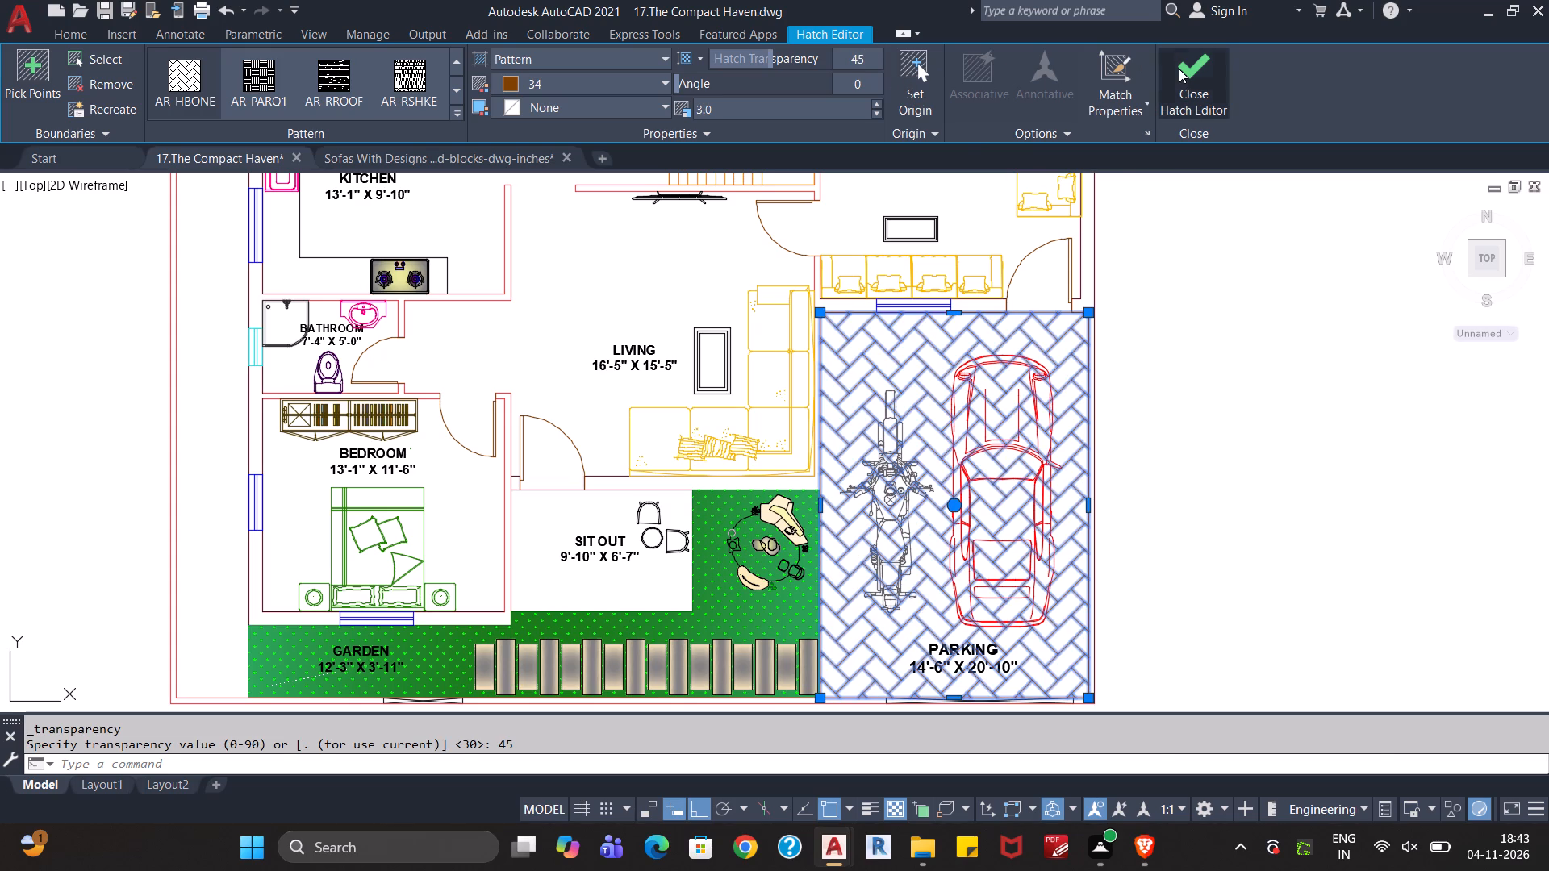
{"action": "key", "text": "Escape"}
{"action": "key", "text": "Escape"}
{"action": "key", "text": "Escape"}
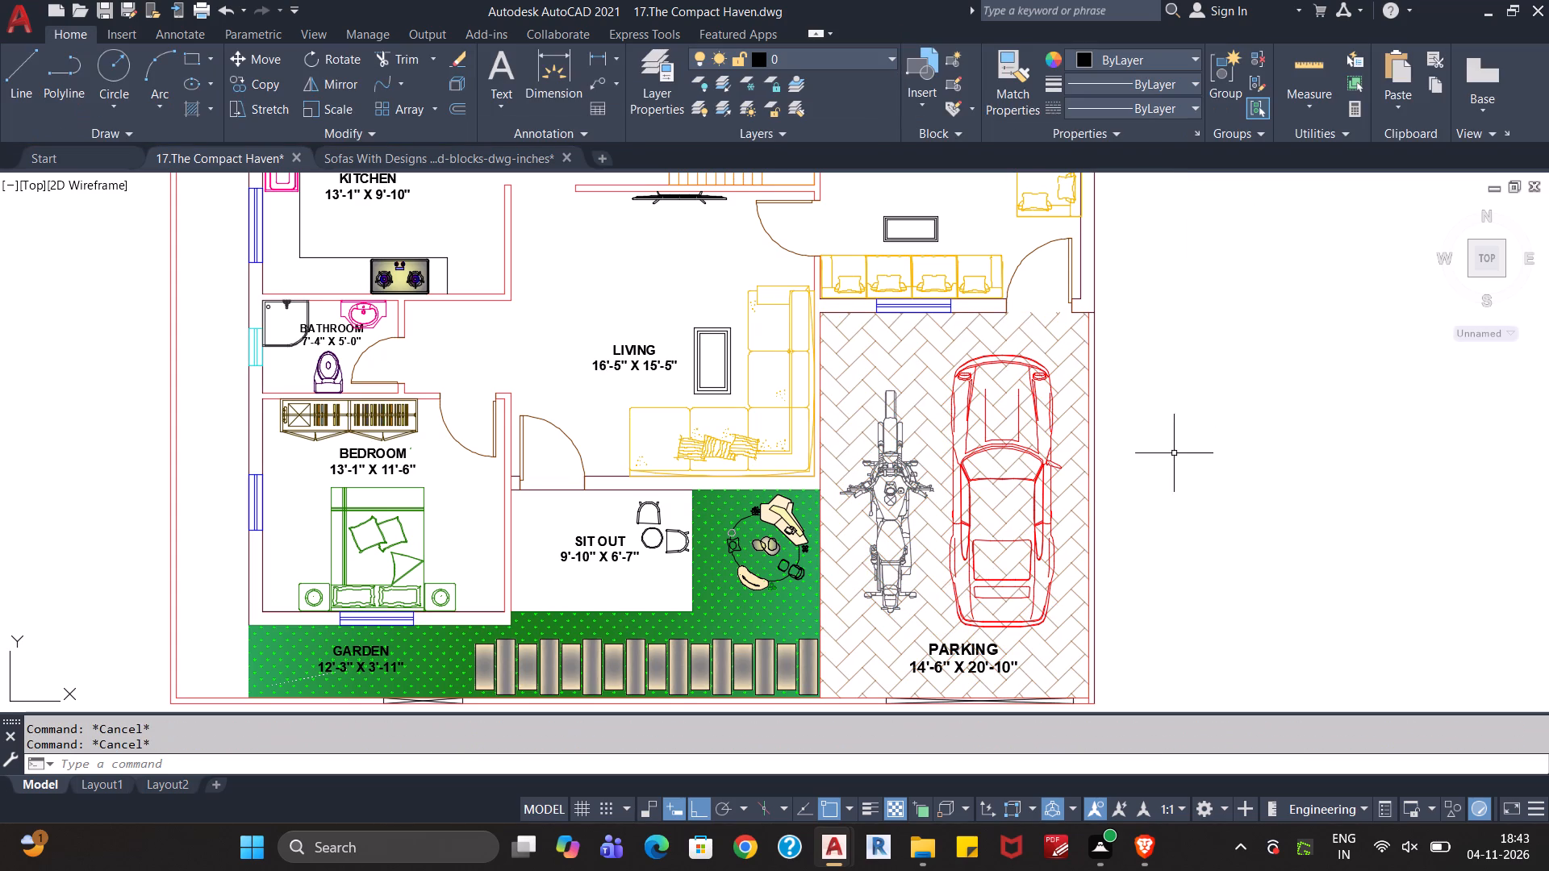
Examine the whole floor plan, from the parking and garden side up to the backyard and rear bathrooms, checking labels and fixtures.
{"action": "middle_click_drag", "start_coordinate": [1169, 494], "coordinate": [1142, 391]}
{"action": "scroll", "coordinate": [1142, 403], "scroll_direction": "down", "scroll_amount": 1}
{"action": "middle_click_drag", "start_coordinate": [1154, 376], "coordinate": [1154, 377]}
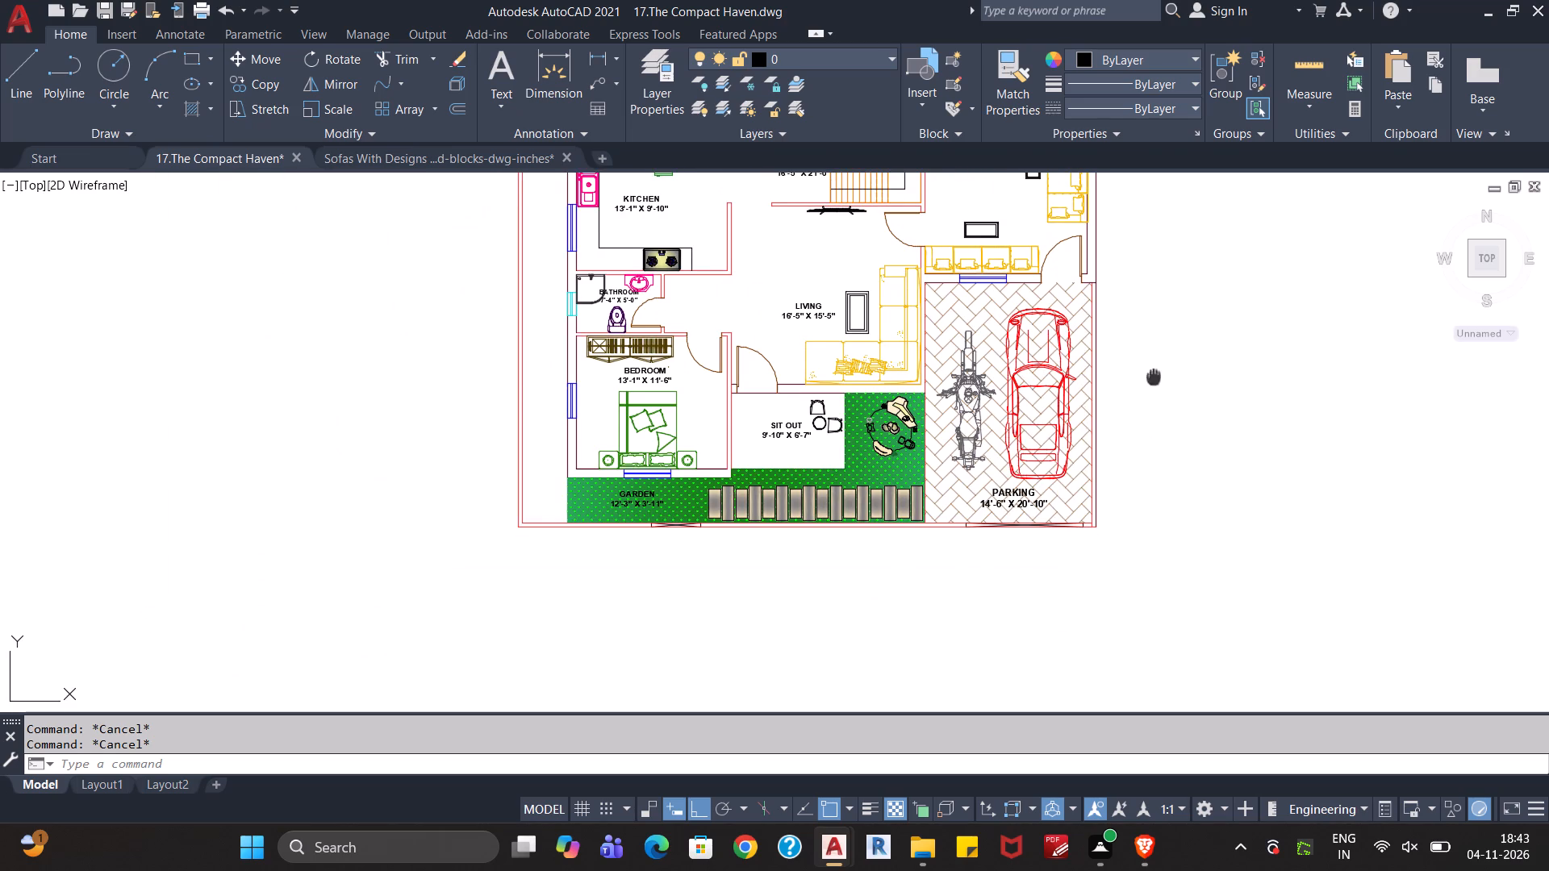
{"action": "middle_click_drag", "start_coordinate": [1154, 377], "coordinate": [1154, 433]}
{"action": "middle_click_drag", "start_coordinate": [1159, 480], "coordinate": [1150, 445]}
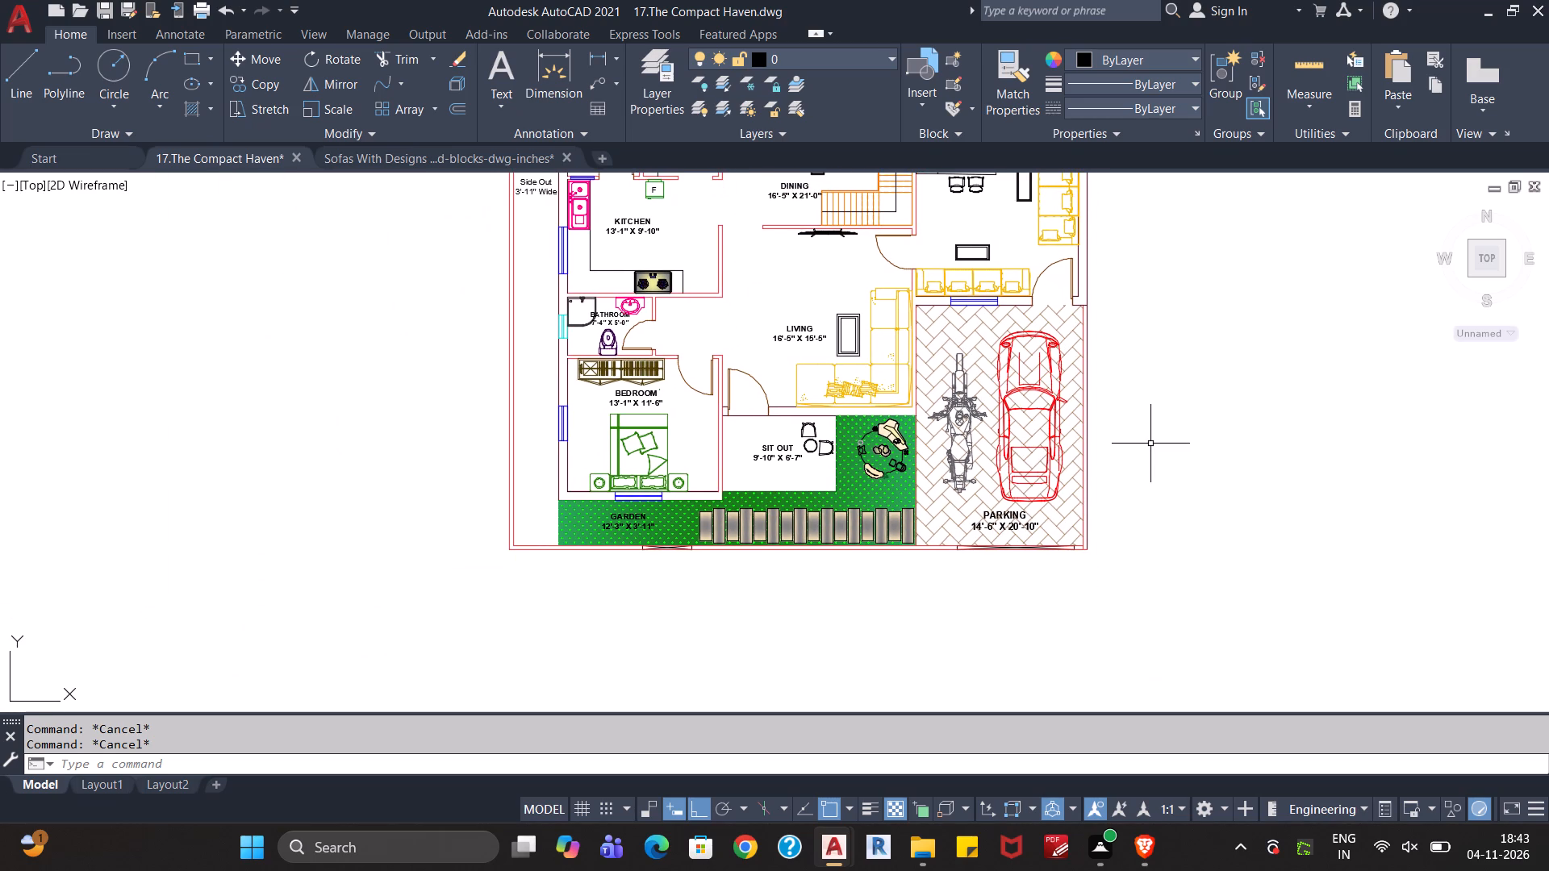
{"action": "key", "text": "Escape"}
{"action": "key", "text": "Escape"}
{"action": "scroll", "coordinate": [1156, 442], "scroll_direction": "down", "scroll_amount": 1}
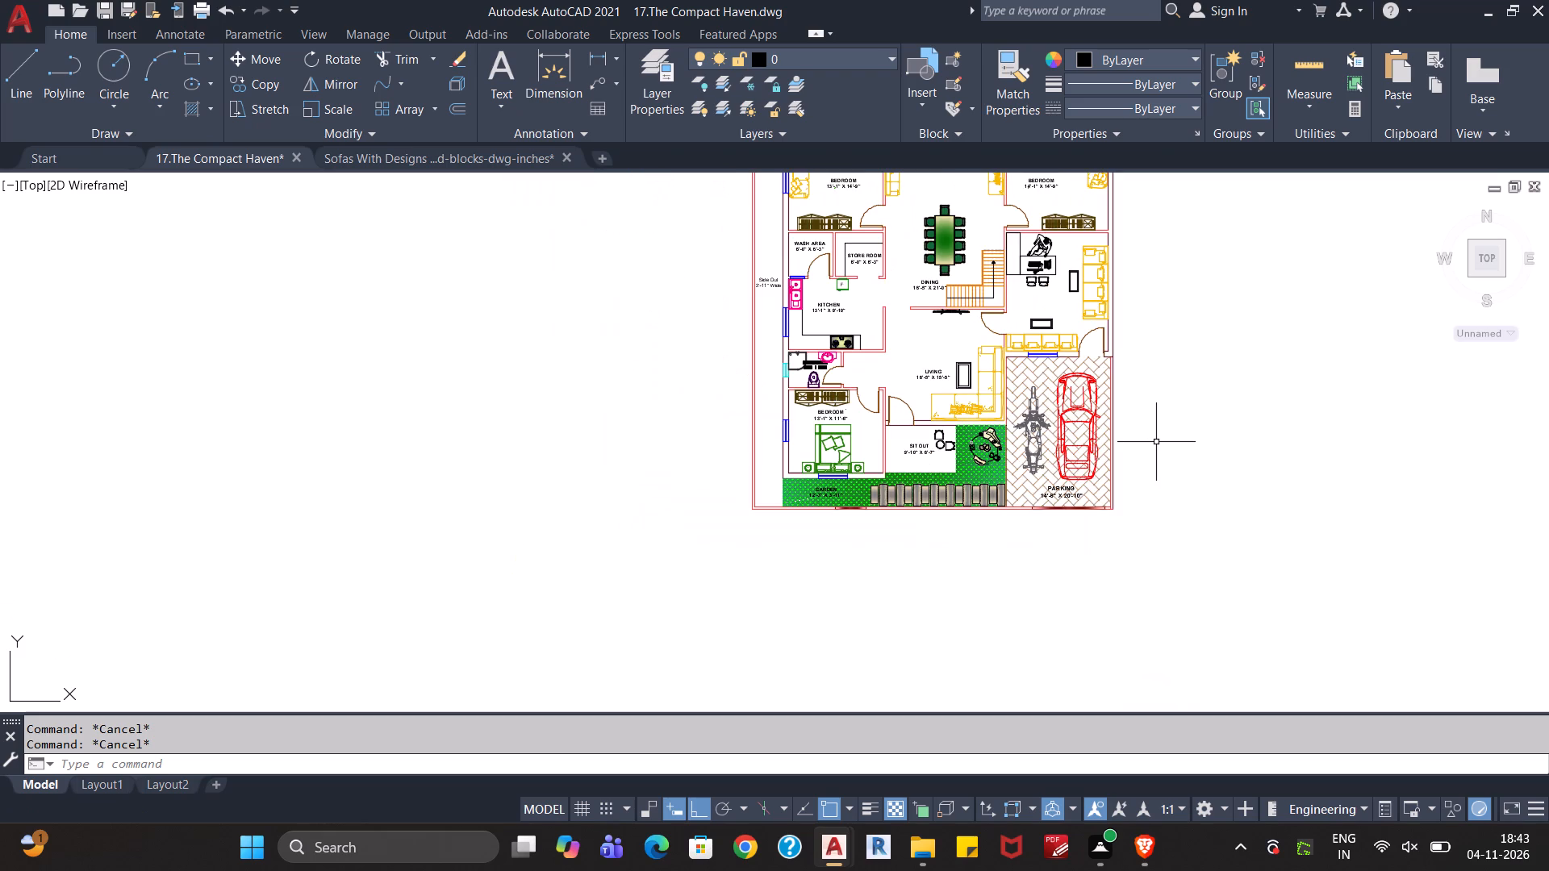
{"action": "middle_click_drag", "start_coordinate": [1167, 380], "coordinate": [1160, 498]}
{"action": "scroll", "coordinate": [1146, 572], "scroll_direction": "up", "scroll_amount": 2}
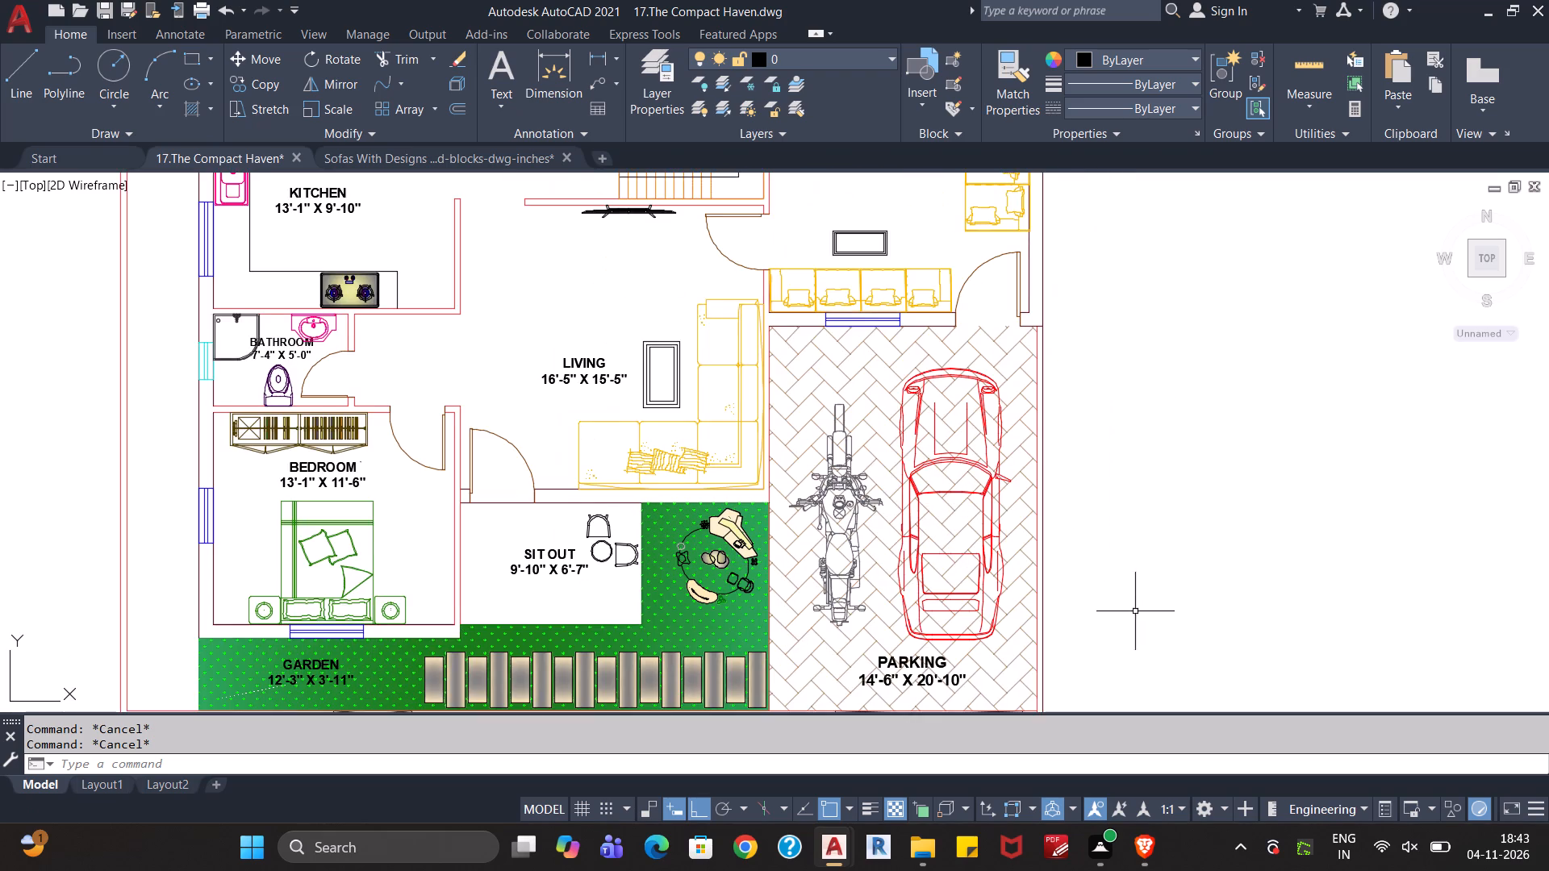
{"action": "middle_click_drag", "start_coordinate": [1134, 615], "coordinate": [1179, 423]}
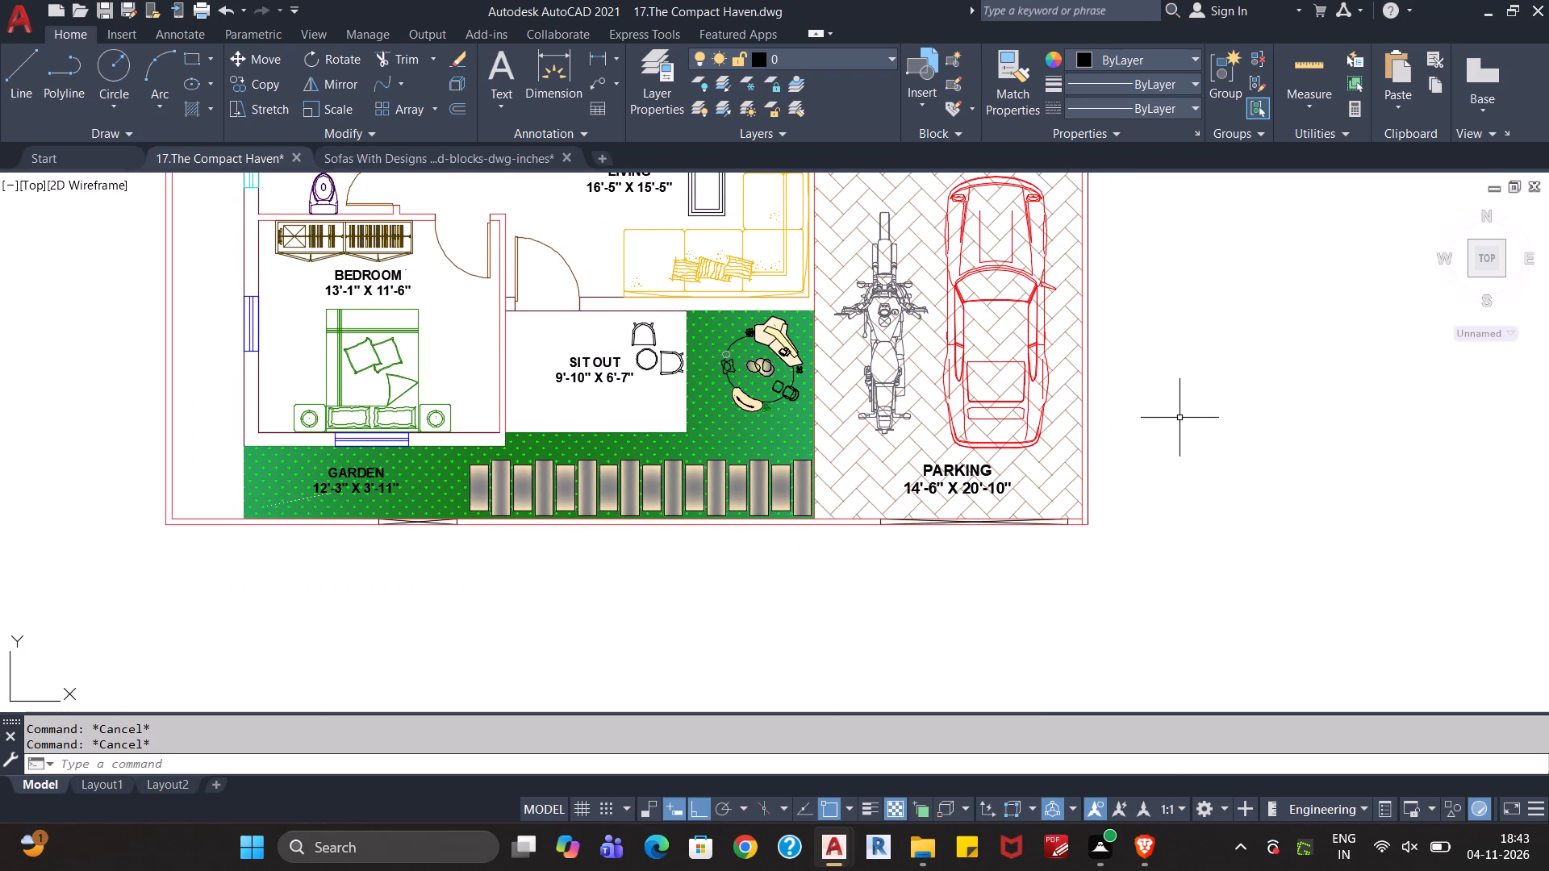
{"action": "scroll", "coordinate": [1173, 404], "scroll_direction": "down", "scroll_amount": 1}
{"action": "middle_click_drag", "start_coordinate": [1173, 366], "coordinate": [1126, 550]}
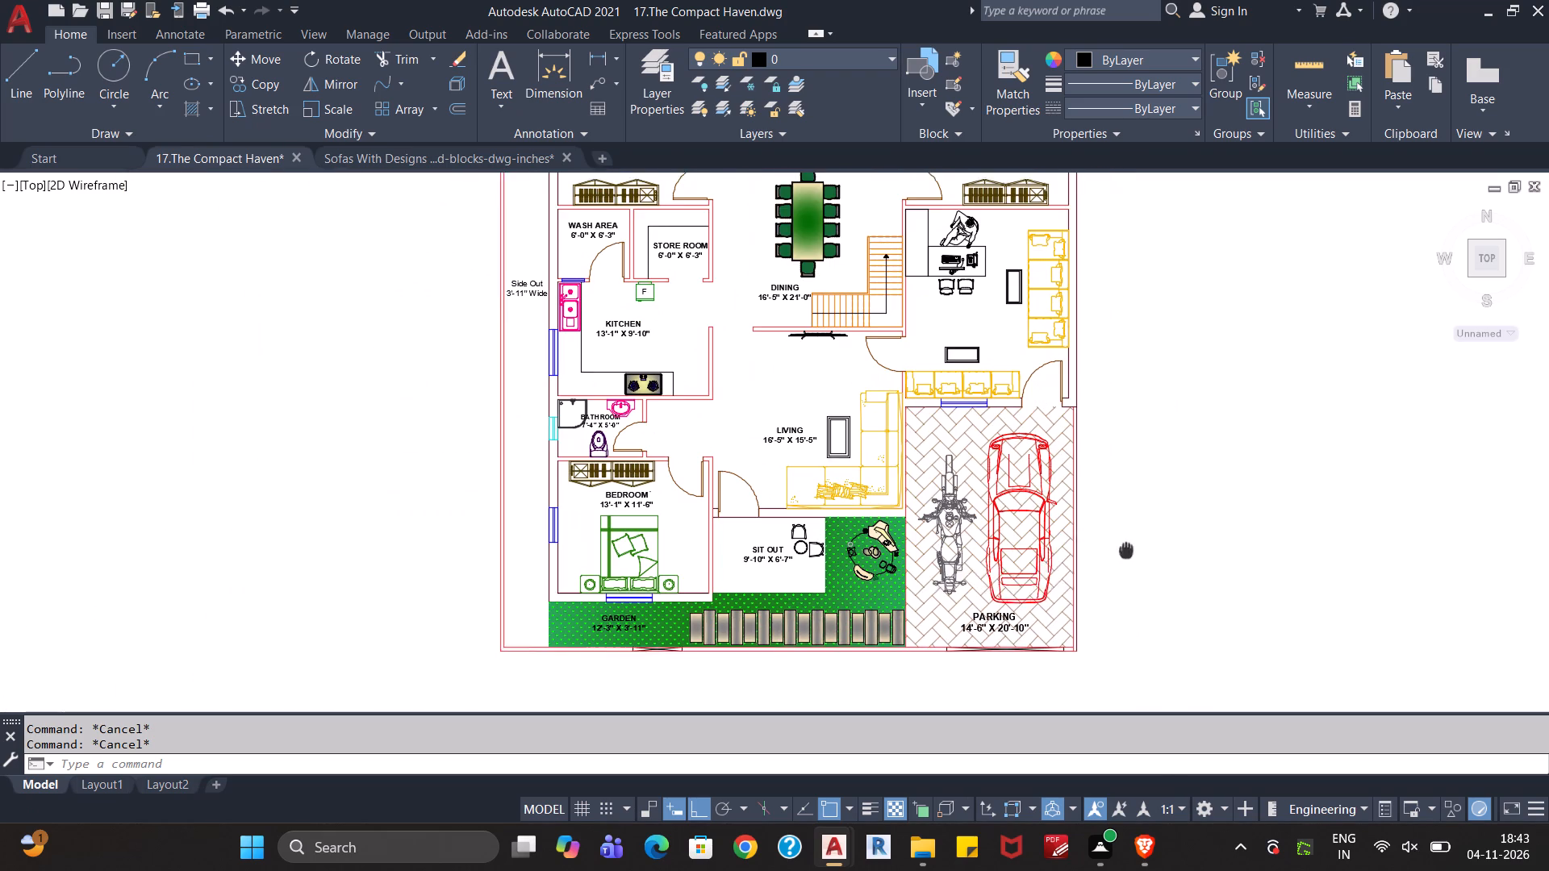
{"action": "middle_click_drag", "start_coordinate": [1146, 374], "coordinate": [1133, 431]}
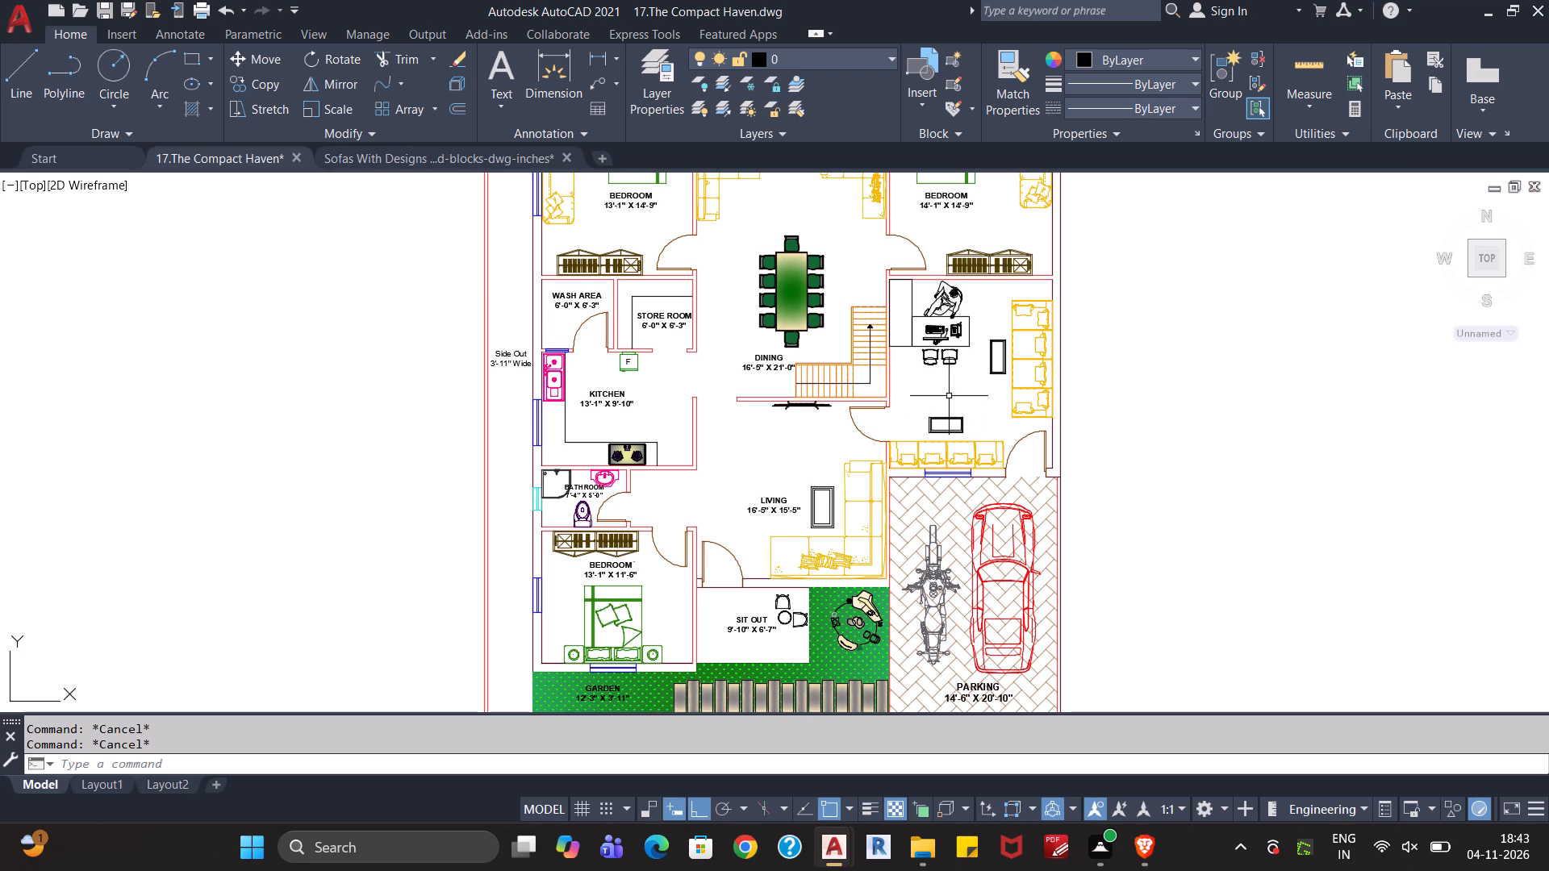
{"action": "middle_click_drag", "start_coordinate": [1156, 300], "coordinate": [1108, 505]}
{"action": "scroll", "coordinate": [1138, 385], "scroll_direction": "down", "scroll_amount": 1}
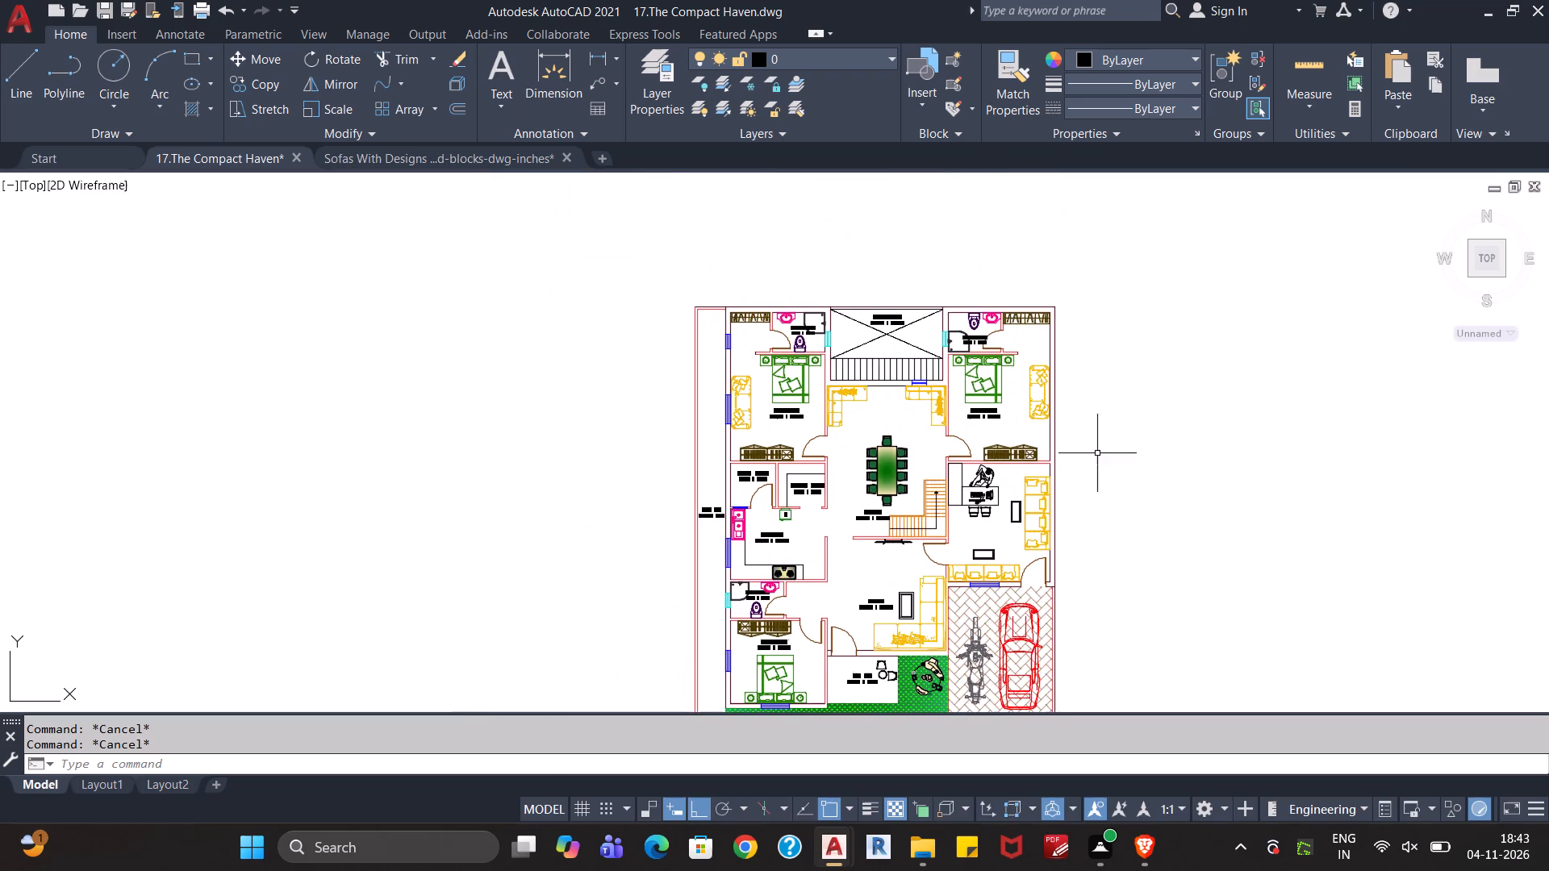
{"action": "scroll", "coordinate": [1109, 366], "scroll_direction": "up", "scroll_amount": 2}
{"action": "middle_click_drag", "start_coordinate": [1107, 344], "coordinate": [1142, 459]}
{"action": "scroll", "coordinate": [1108, 436], "scroll_direction": "up", "scroll_amount": 1}
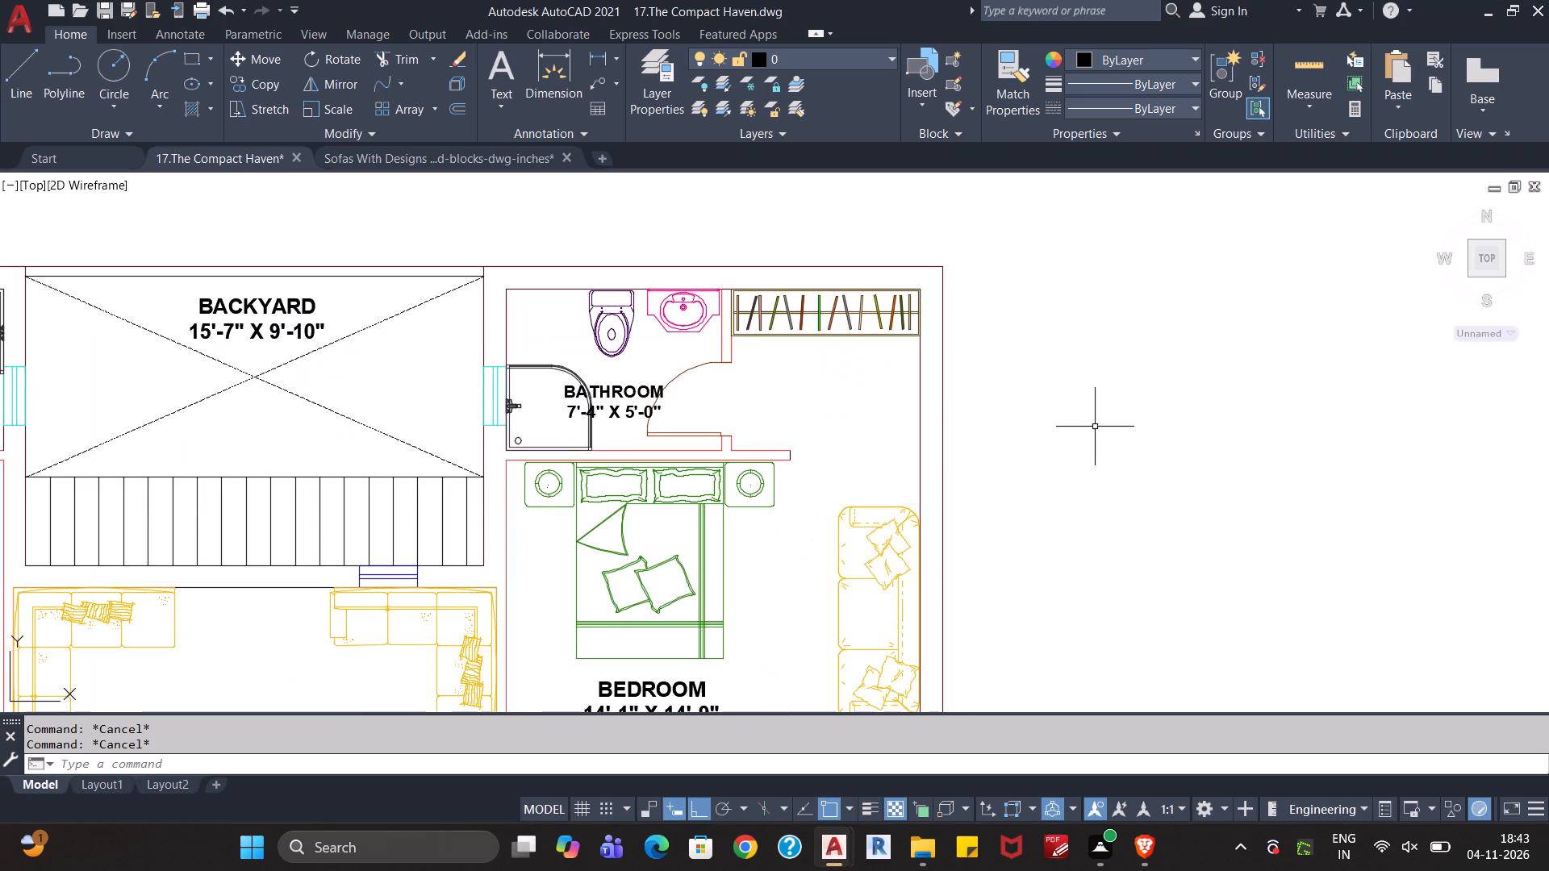
{"action": "middle_click_drag", "start_coordinate": [1079, 419], "coordinate": [1178, 497]}
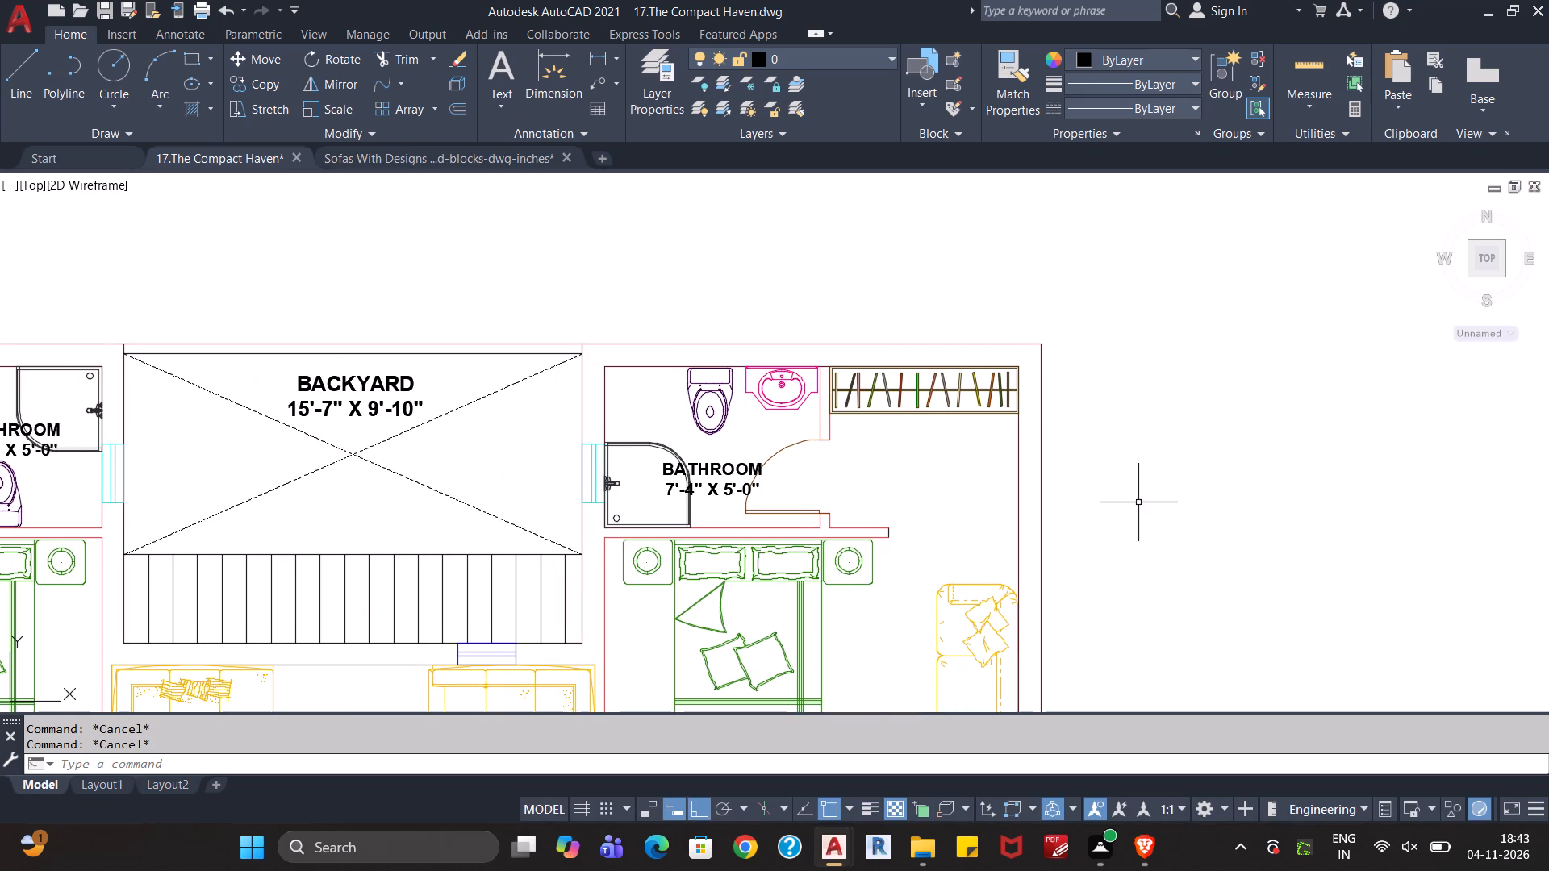
Hatch the floor of the bathroom attached to the 14'-1" X 14'-9" bedroom with the ANSI37 pattern in colour 34.
{"action": "scroll", "coordinate": [1188, 552], "scroll_direction": "down", "scroll_amount": 1}
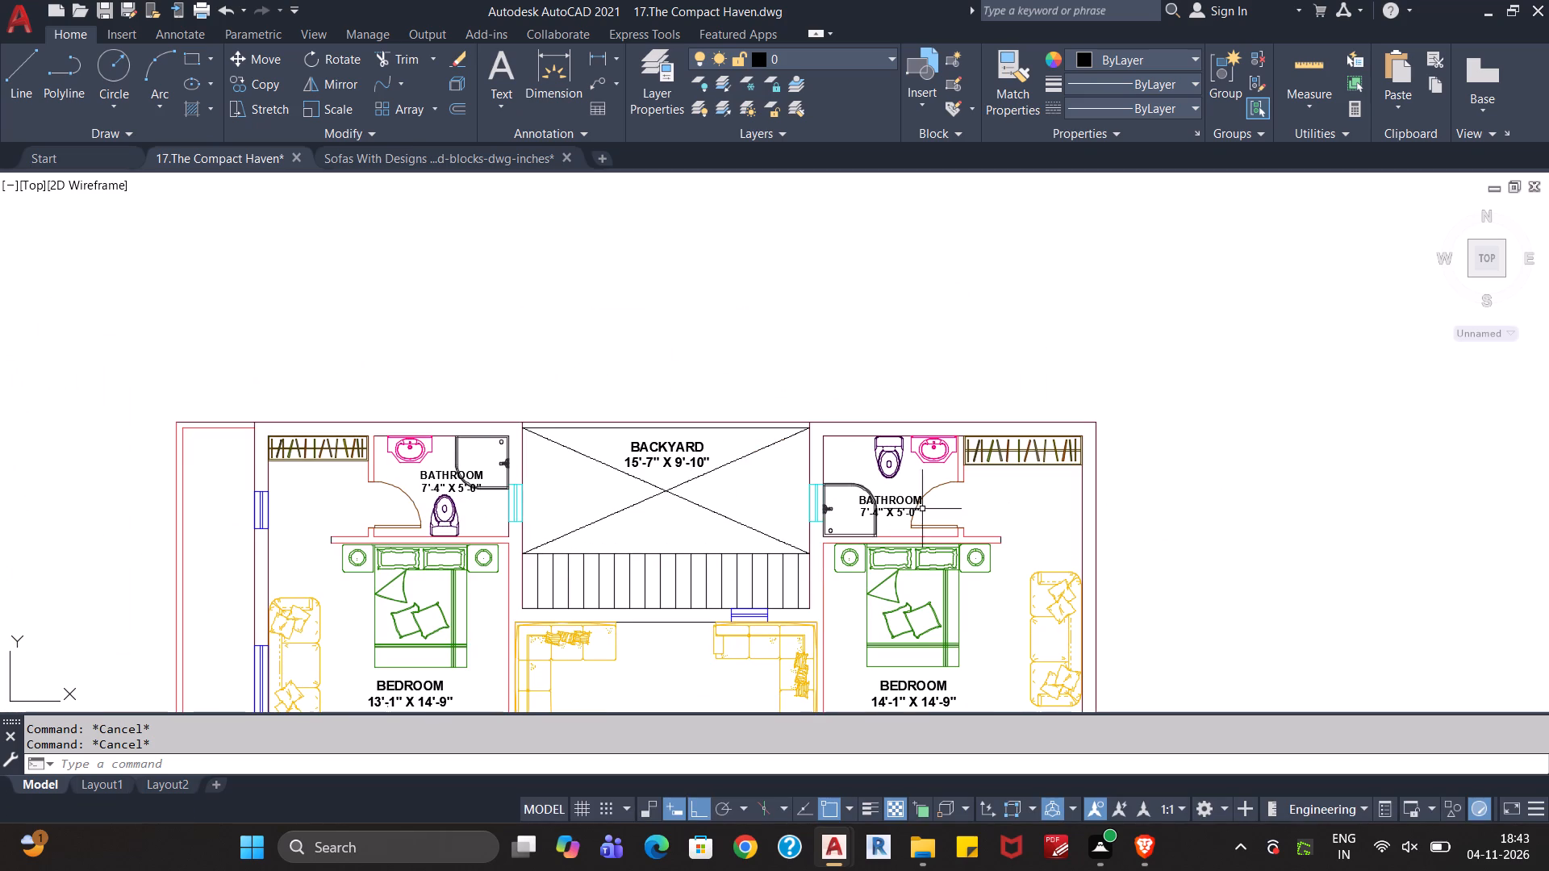
{"action": "left_click", "coordinate": [862, 469]}
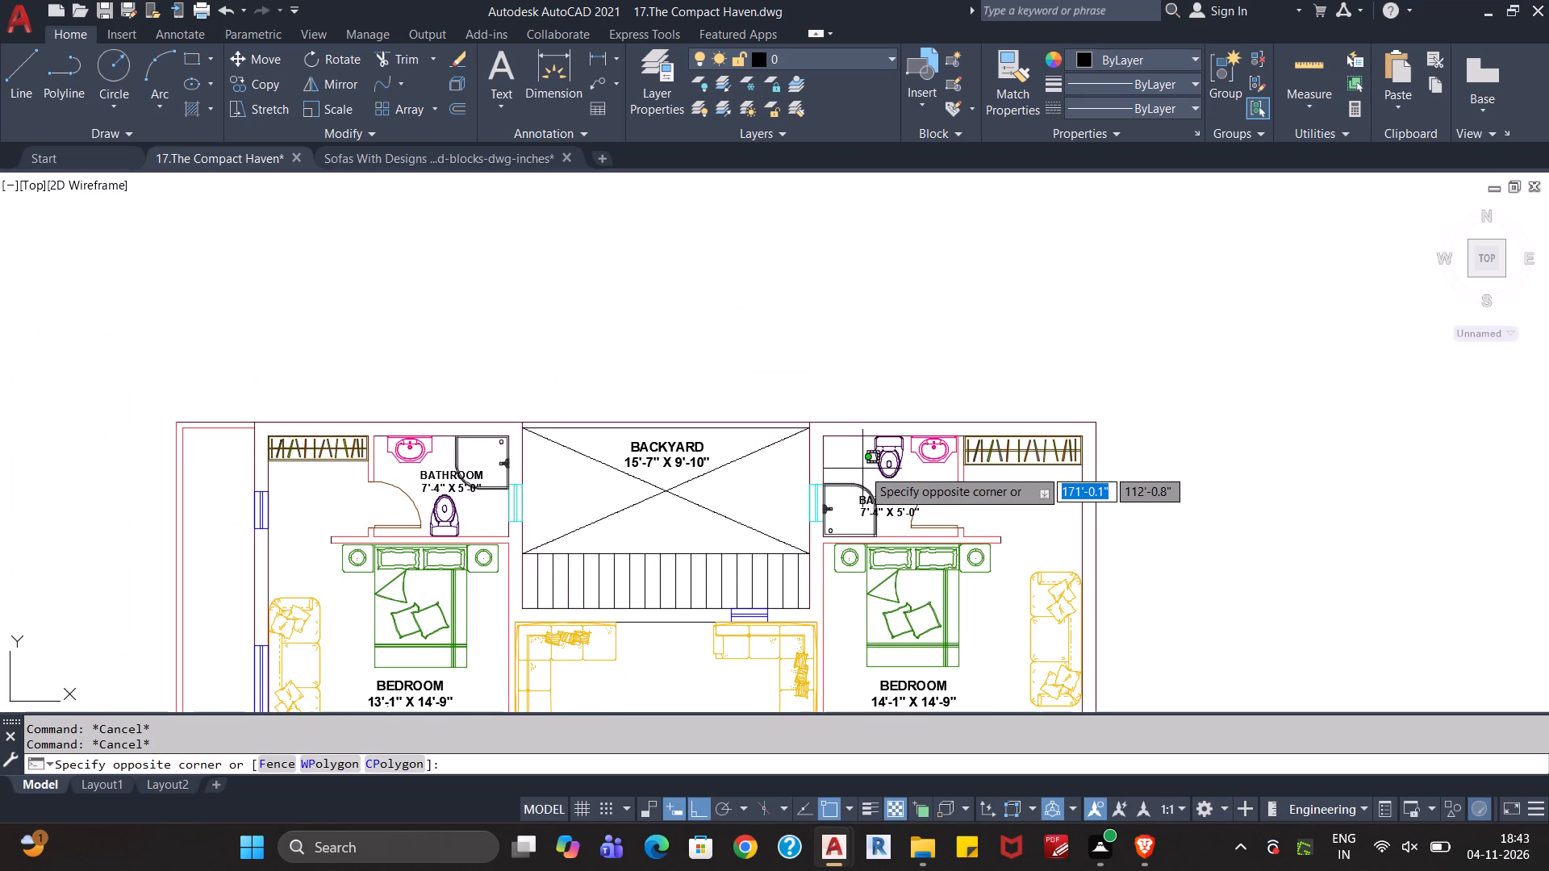
{"action": "key", "text": "Escape"}
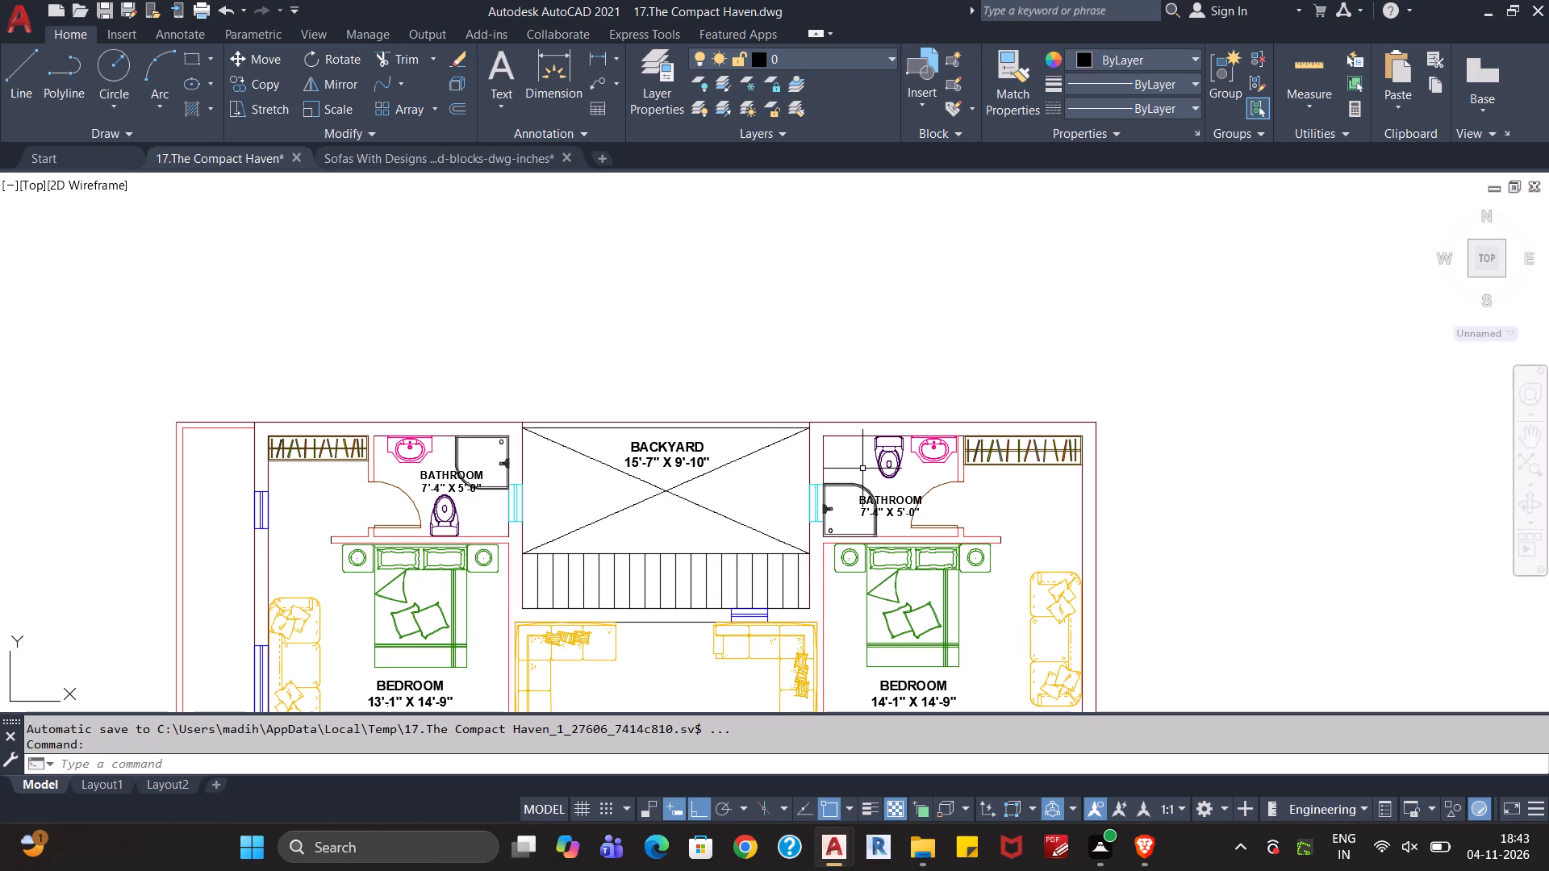
{"action": "type", "text": "HA"}
{"action": "key", "text": "Return"}
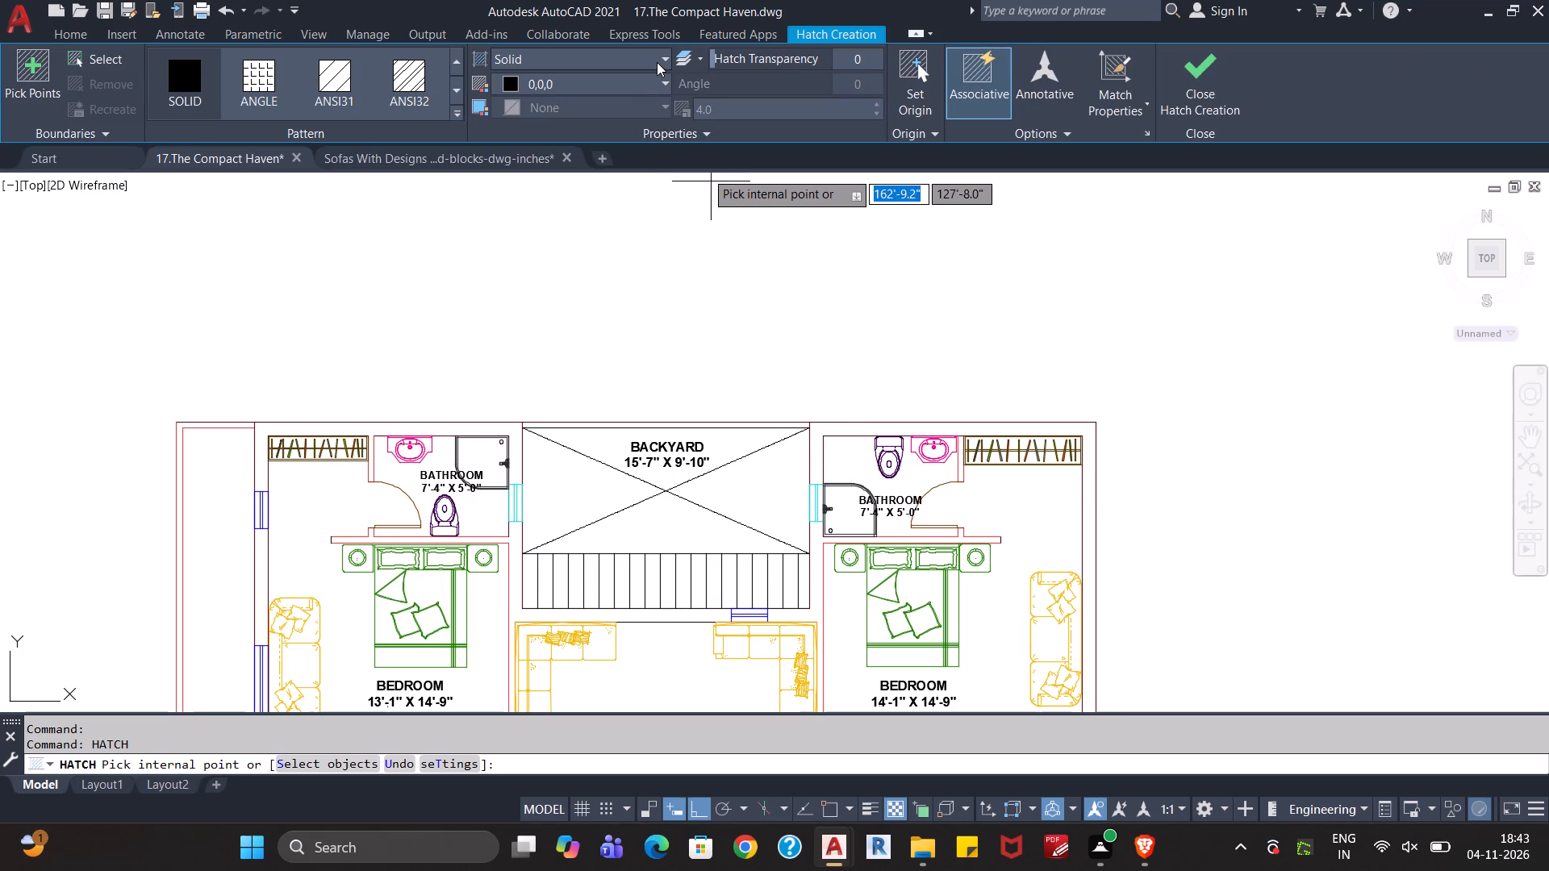
{"action": "left_click", "coordinate": [657, 62]}
{"action": "left_click", "coordinate": [528, 130]}
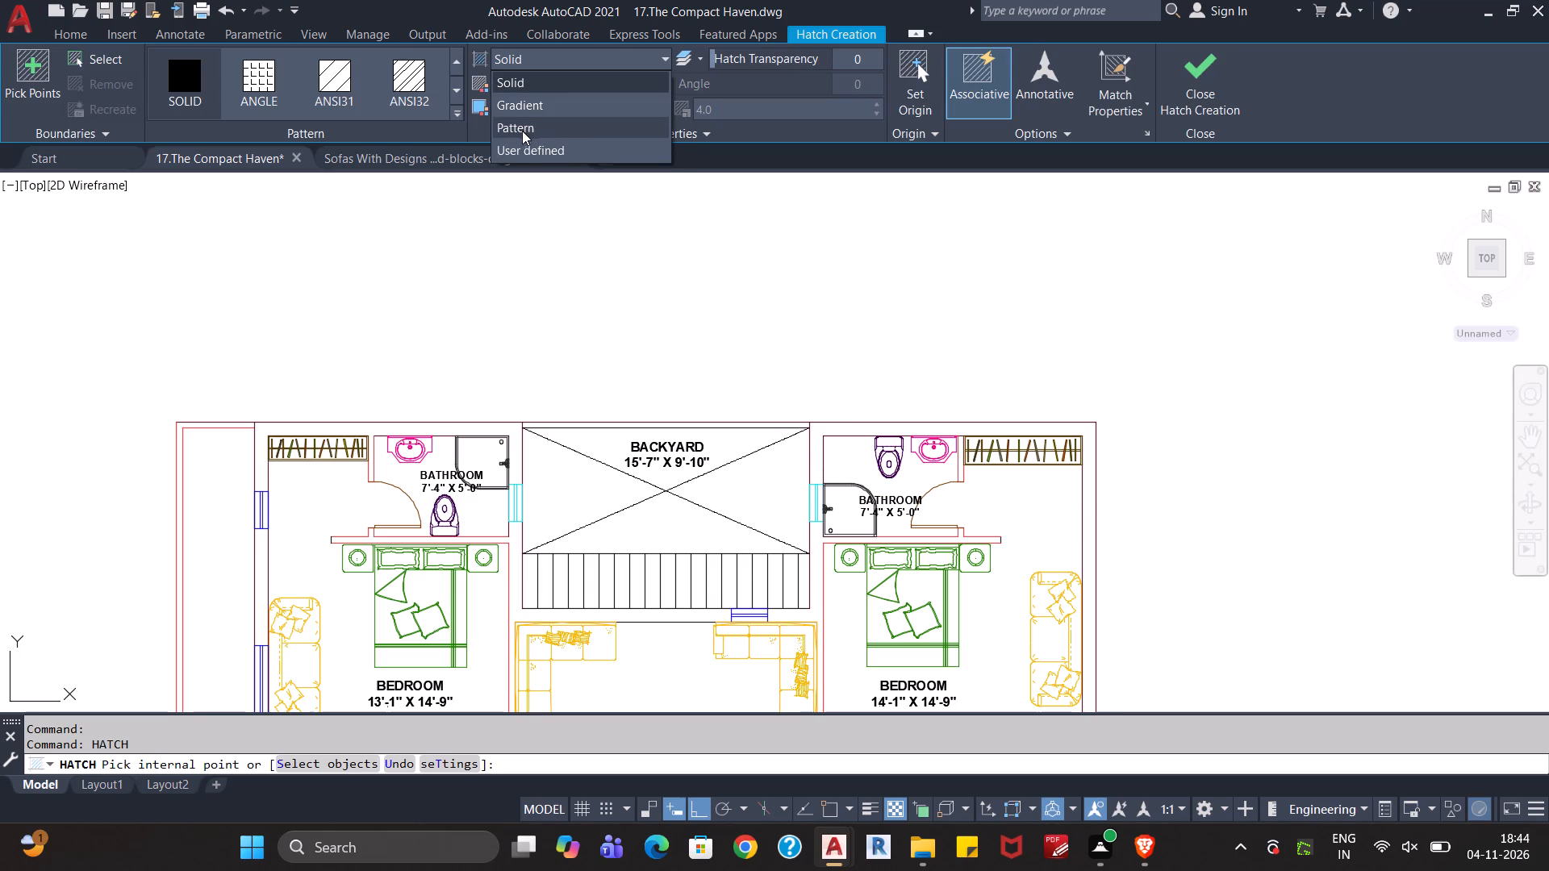
{"action": "left_click", "coordinate": [457, 112]}
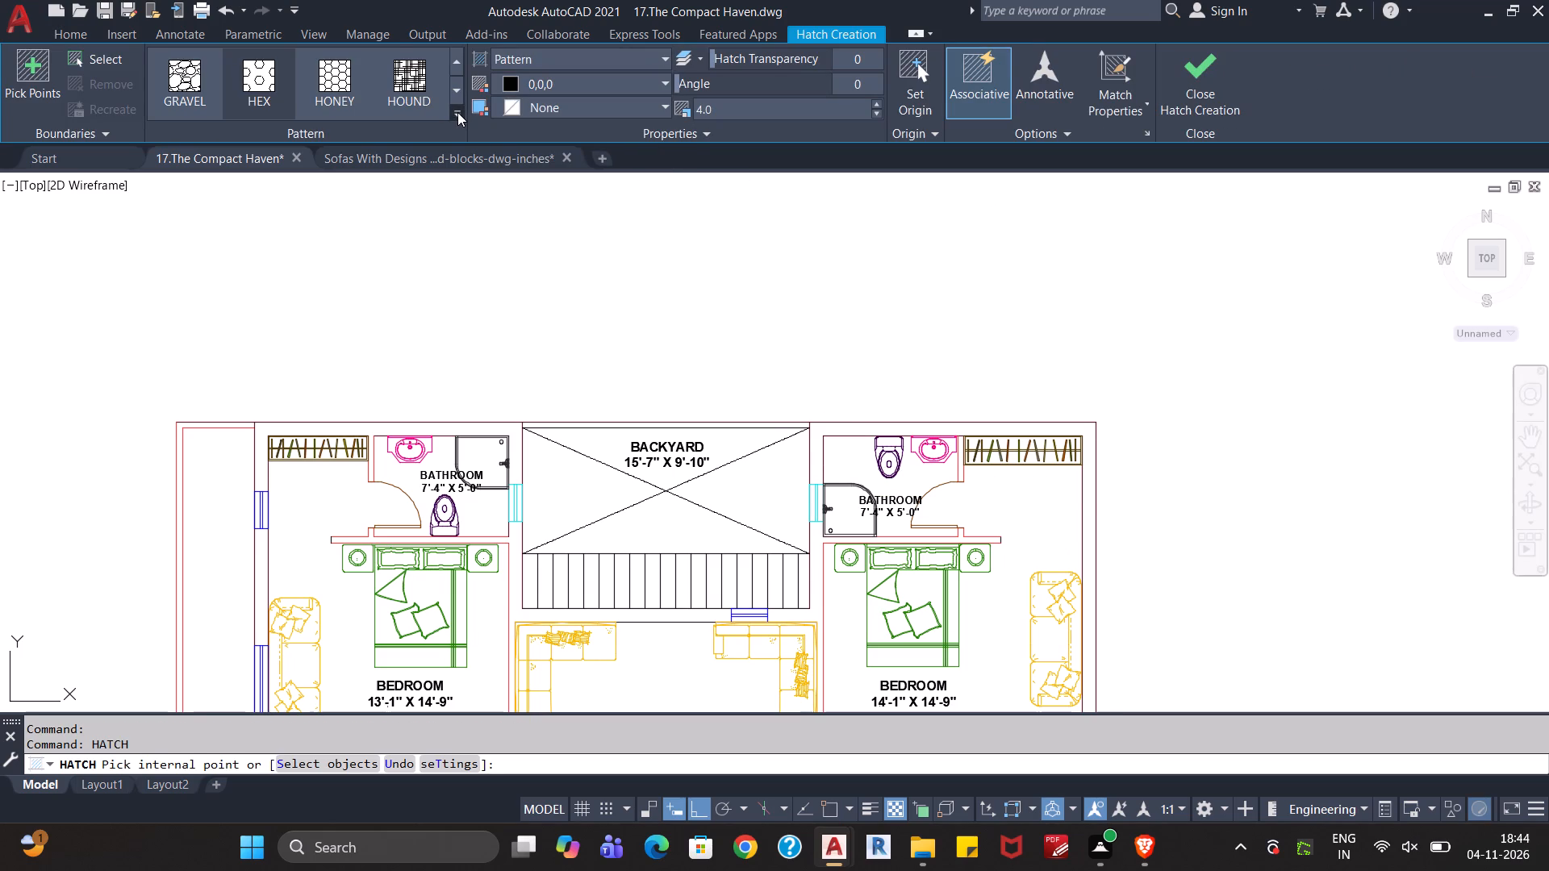
{"action": "scroll", "coordinate": [363, 183], "scroll_direction": "up", "scroll_amount": 3}
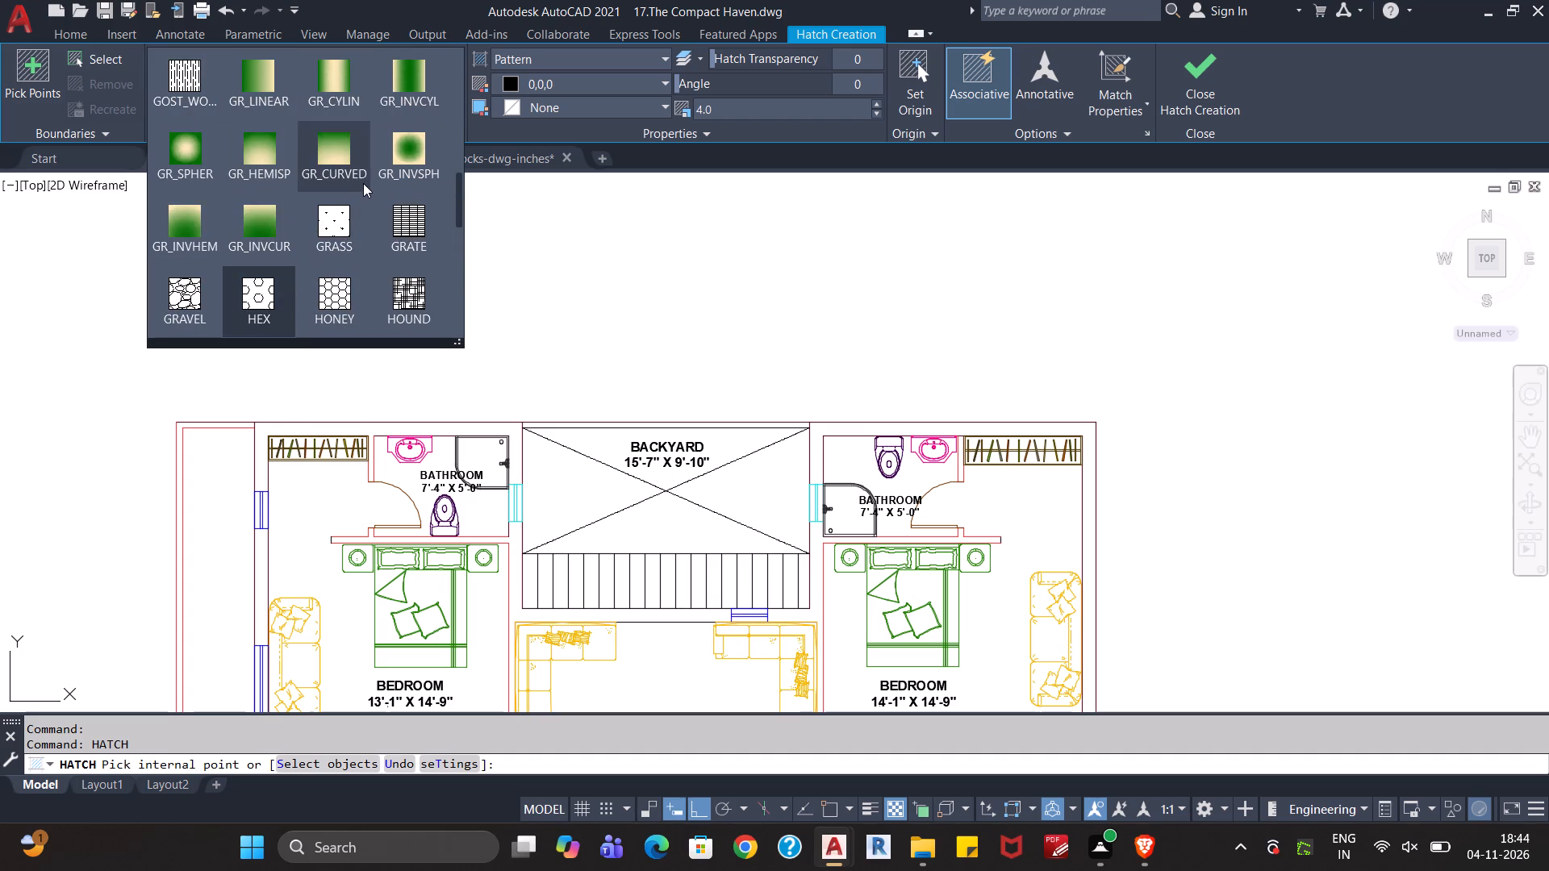
{"action": "scroll", "coordinate": [363, 183], "scroll_direction": "up", "scroll_amount": 4}
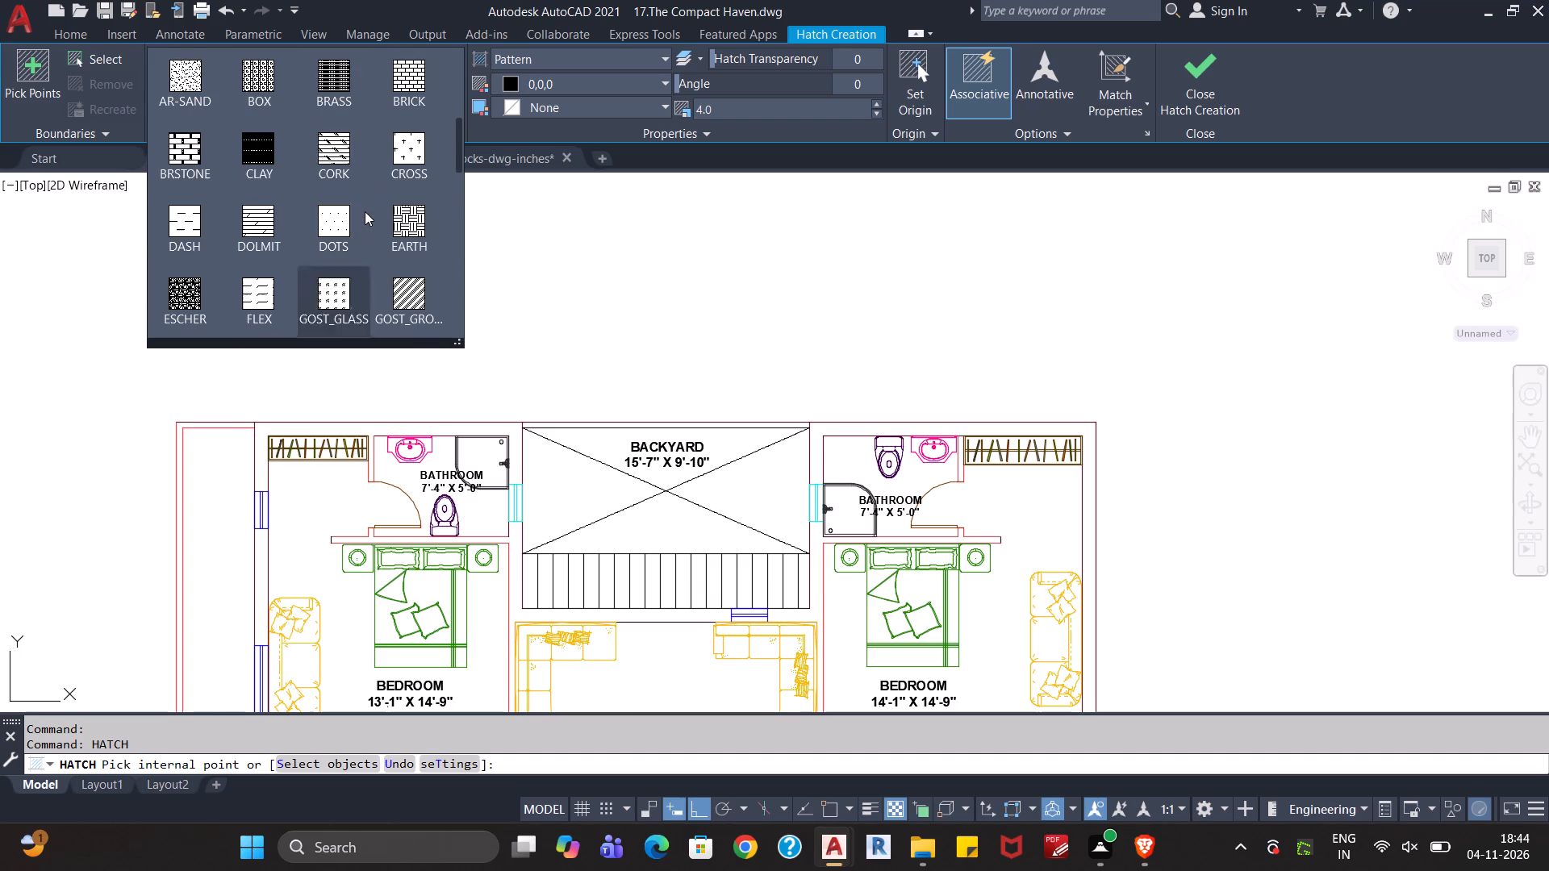
{"action": "scroll", "coordinate": [298, 213], "scroll_direction": "up", "scroll_amount": 2}
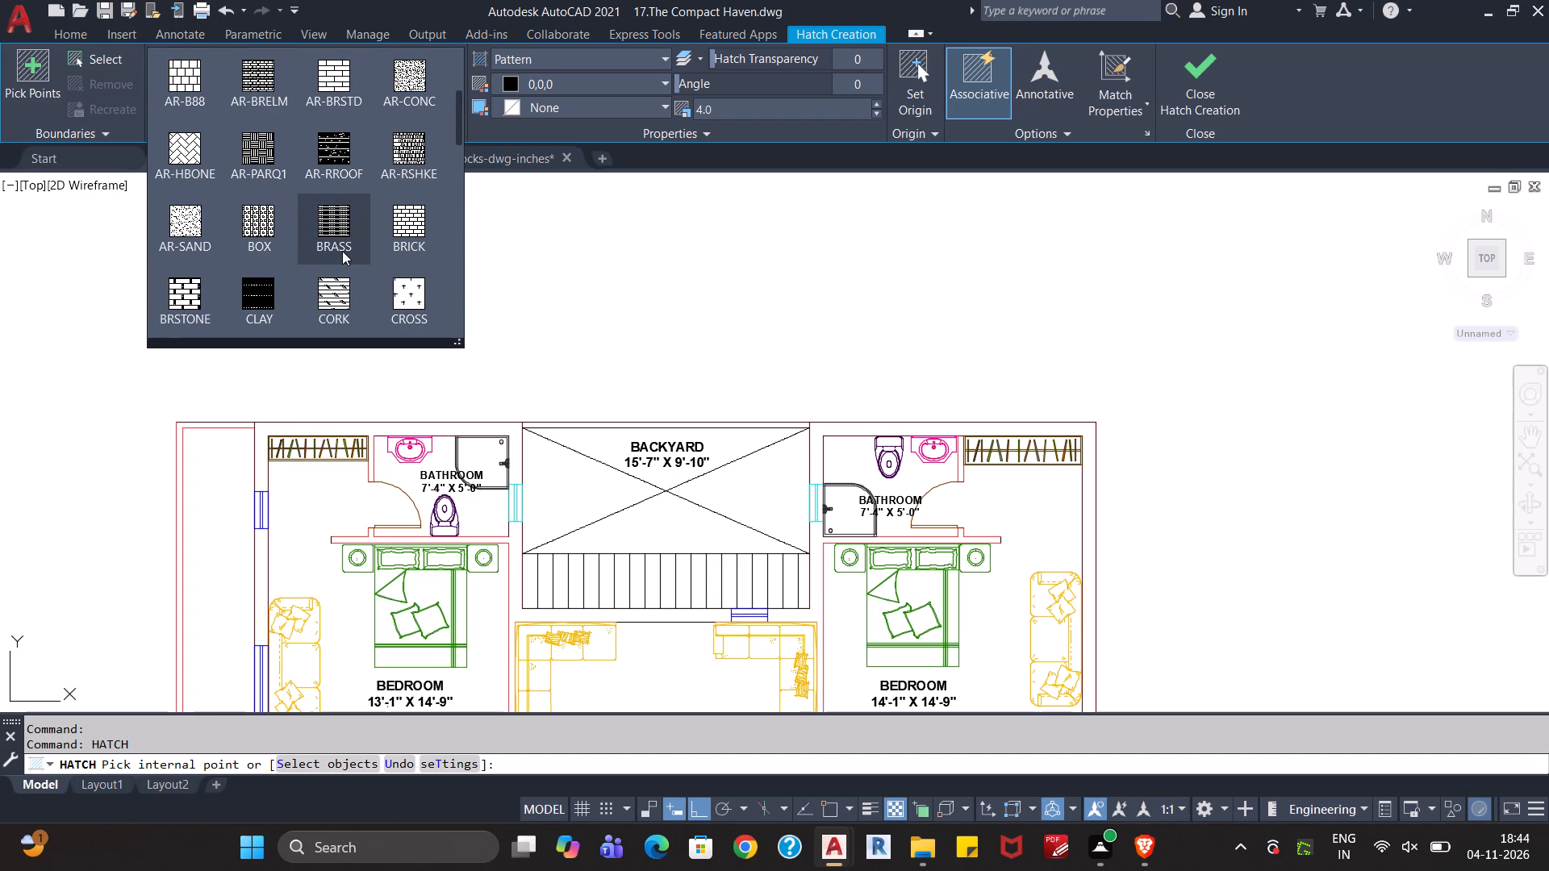
{"action": "scroll", "coordinate": [318, 177], "scroll_direction": "up", "scroll_amount": 1}
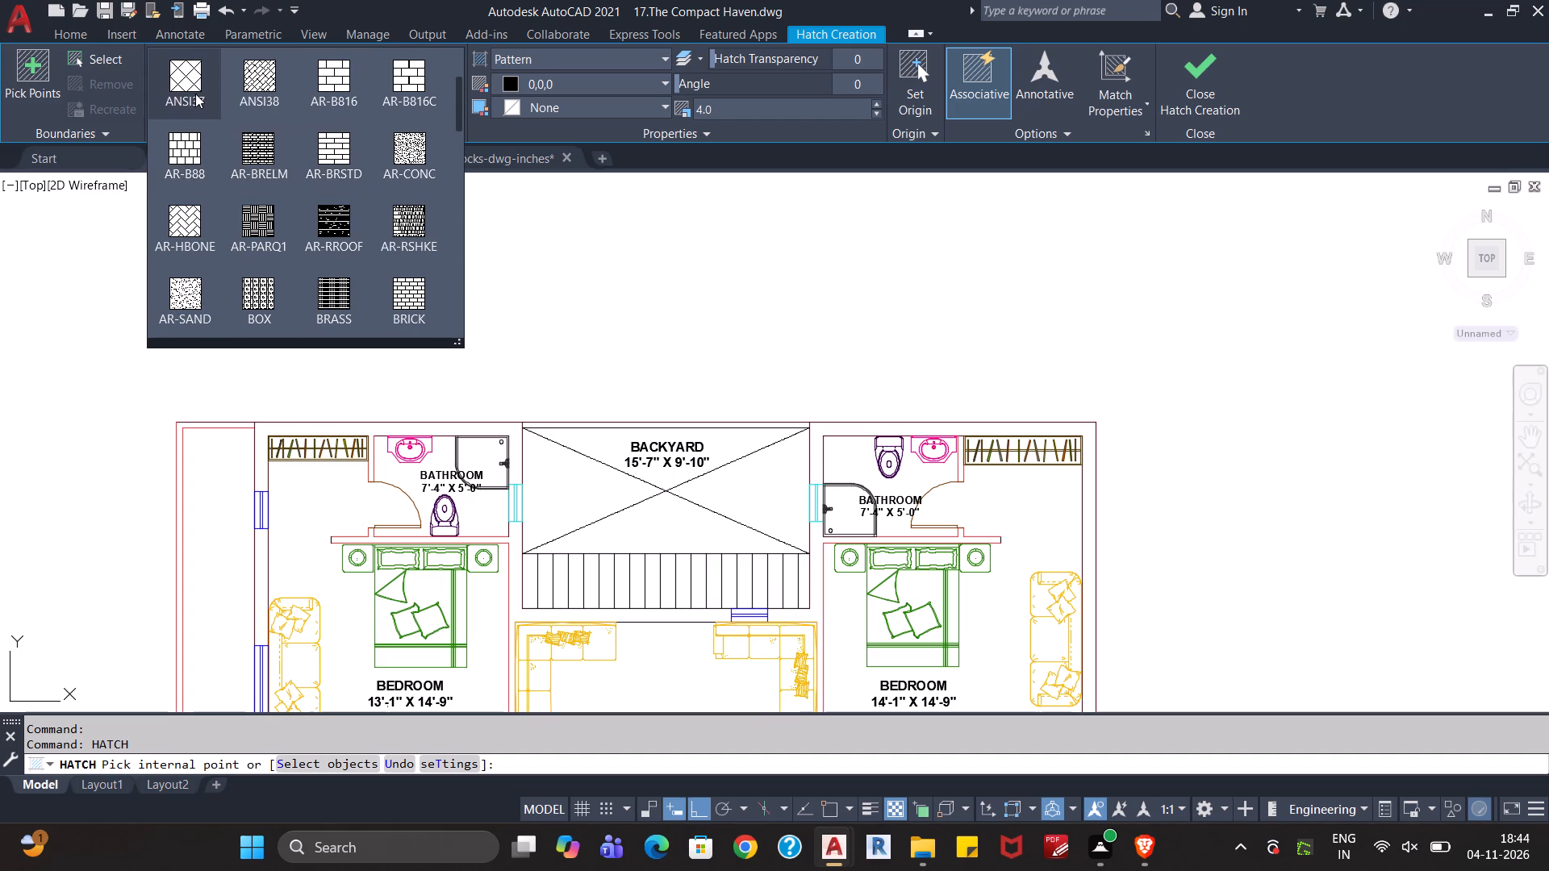
{"action": "left_click", "coordinate": [194, 87]}
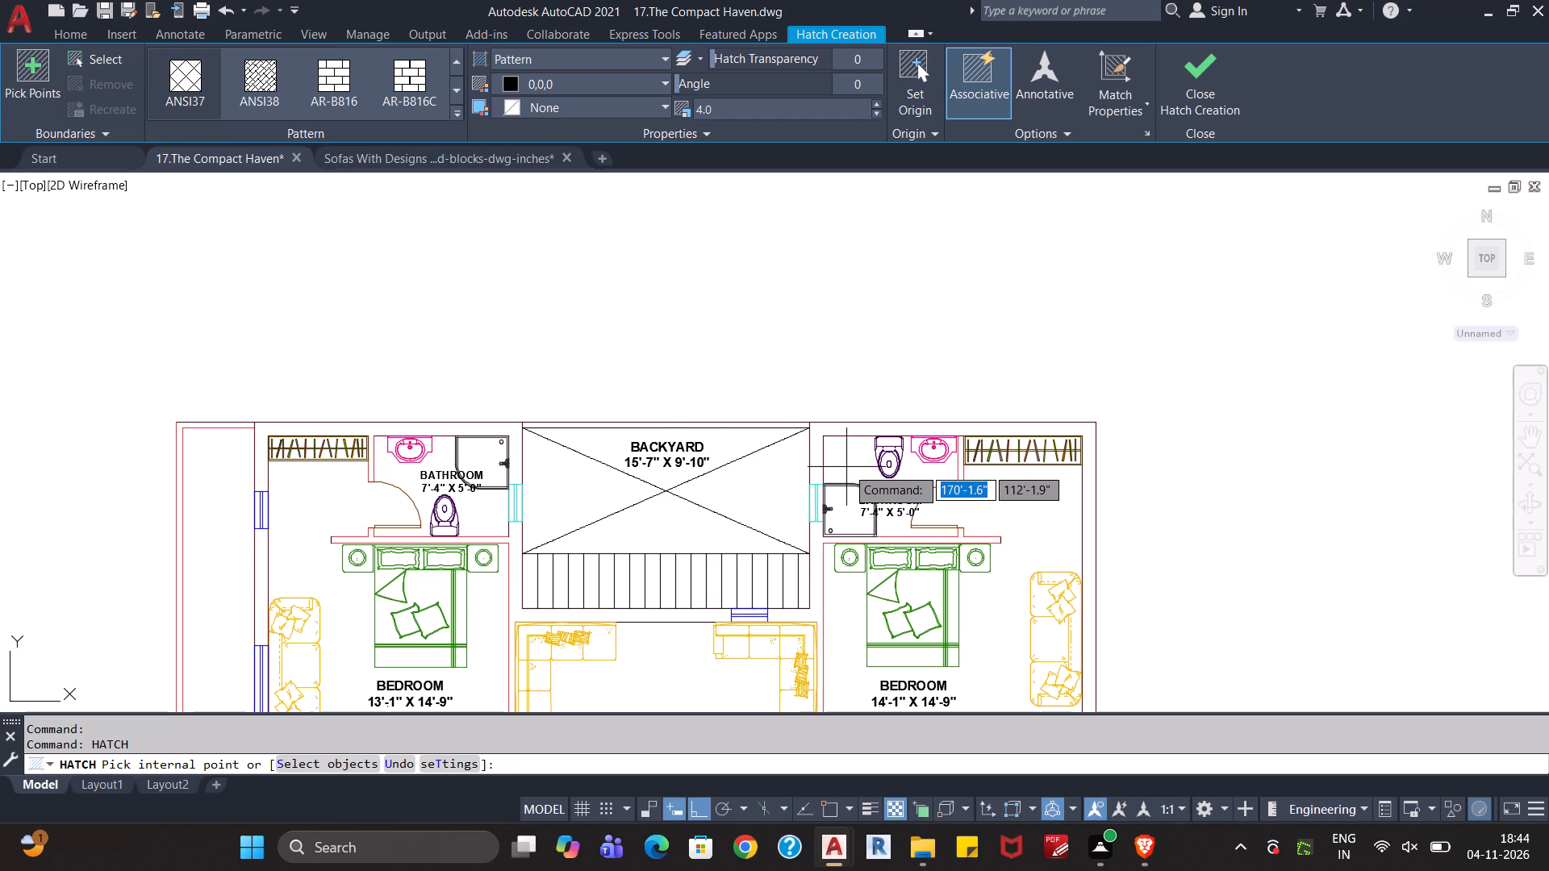
{"action": "left_click", "coordinate": [656, 80]}
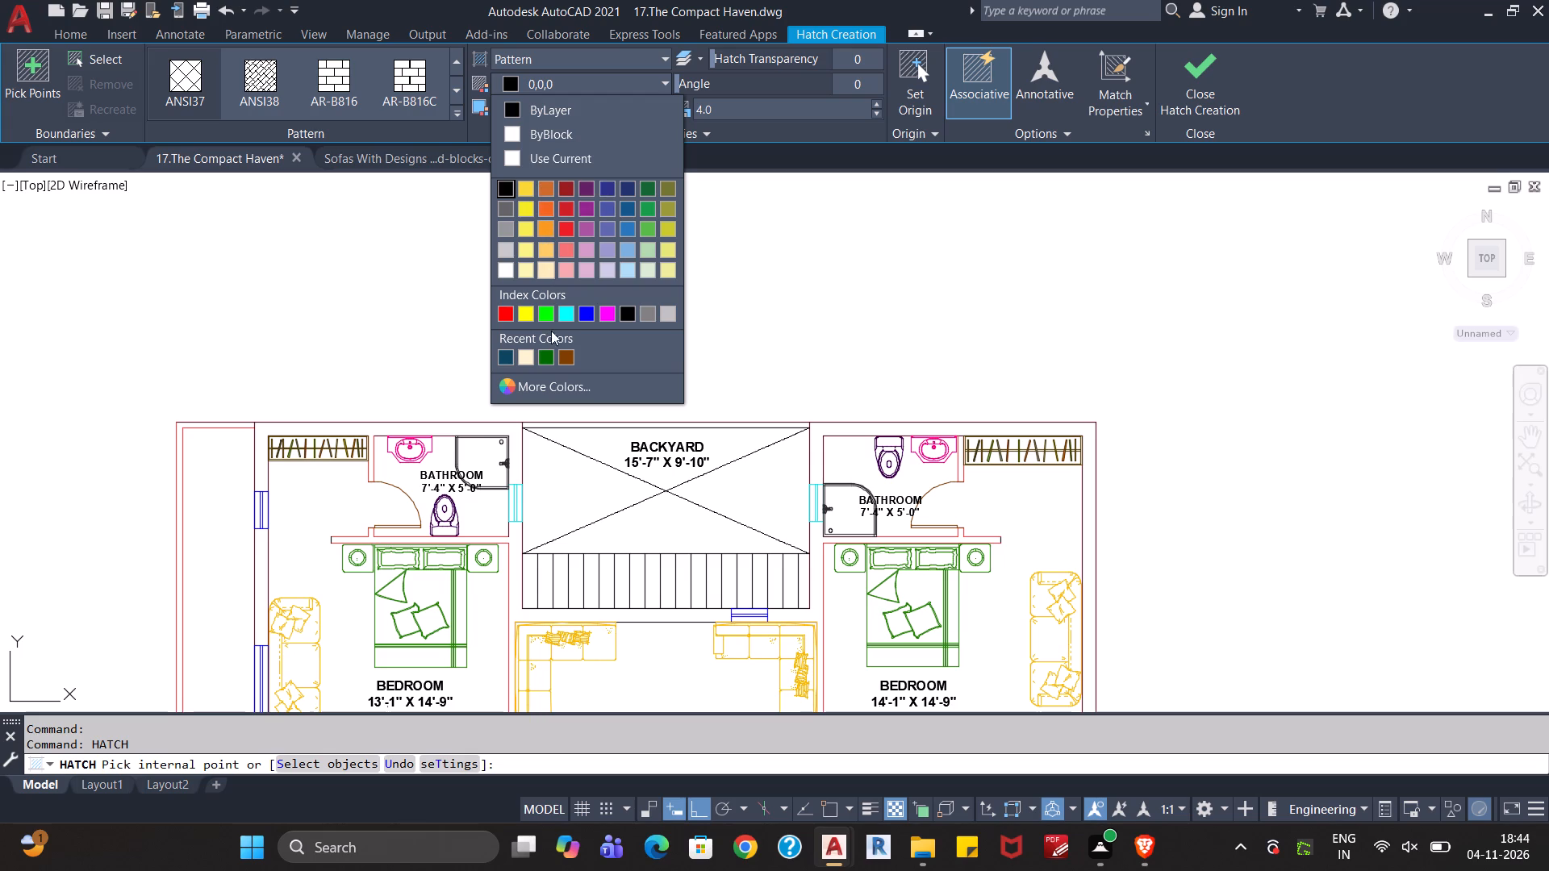
{"action": "left_click", "coordinate": [562, 356]}
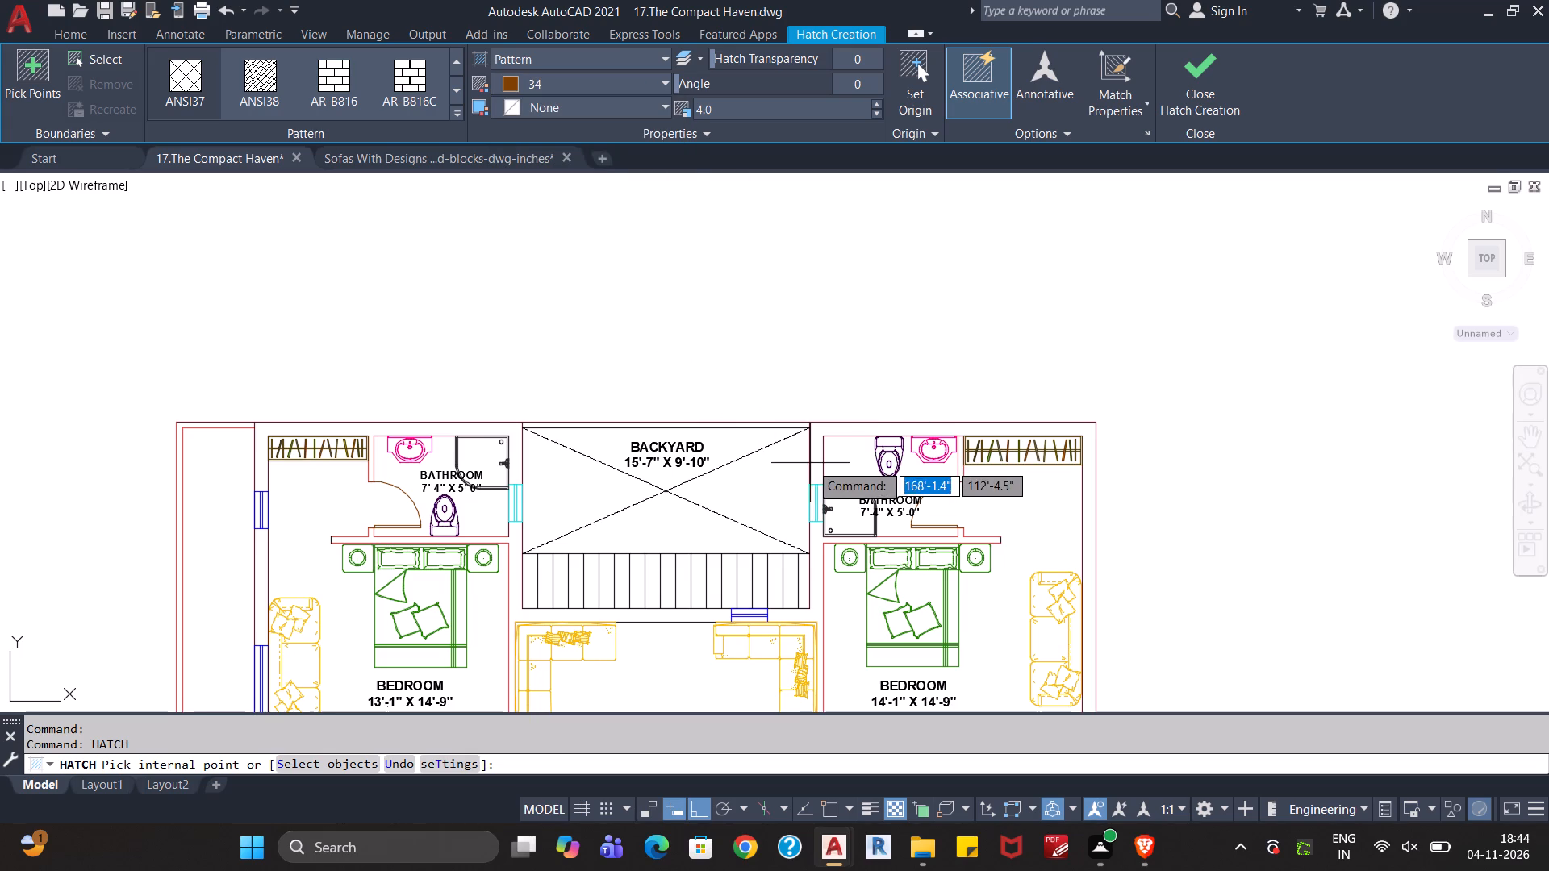
{"action": "left_click", "coordinate": [844, 465]}
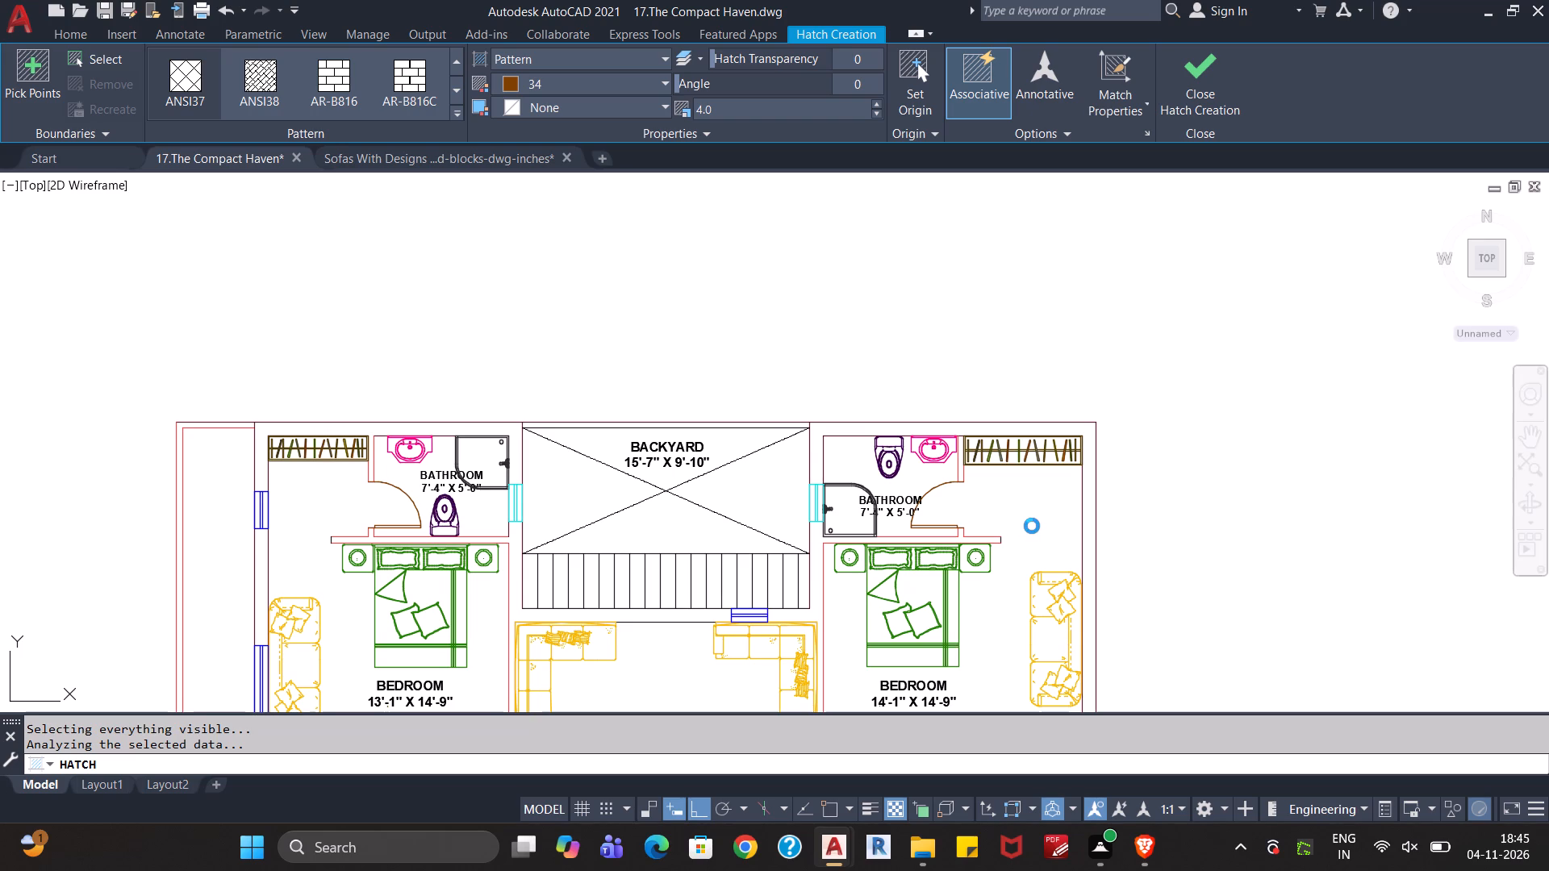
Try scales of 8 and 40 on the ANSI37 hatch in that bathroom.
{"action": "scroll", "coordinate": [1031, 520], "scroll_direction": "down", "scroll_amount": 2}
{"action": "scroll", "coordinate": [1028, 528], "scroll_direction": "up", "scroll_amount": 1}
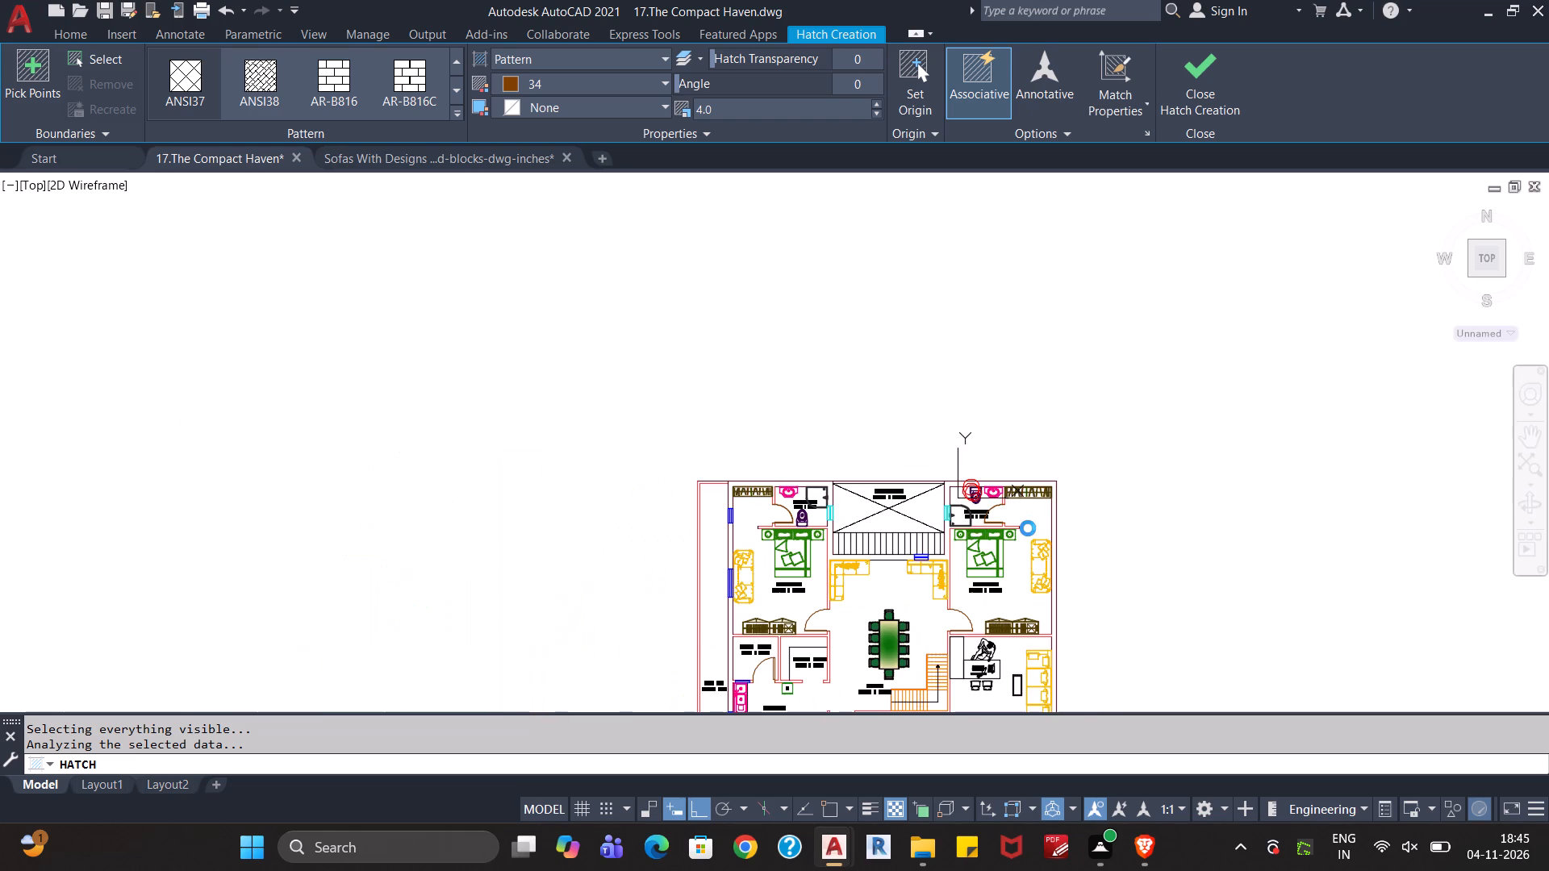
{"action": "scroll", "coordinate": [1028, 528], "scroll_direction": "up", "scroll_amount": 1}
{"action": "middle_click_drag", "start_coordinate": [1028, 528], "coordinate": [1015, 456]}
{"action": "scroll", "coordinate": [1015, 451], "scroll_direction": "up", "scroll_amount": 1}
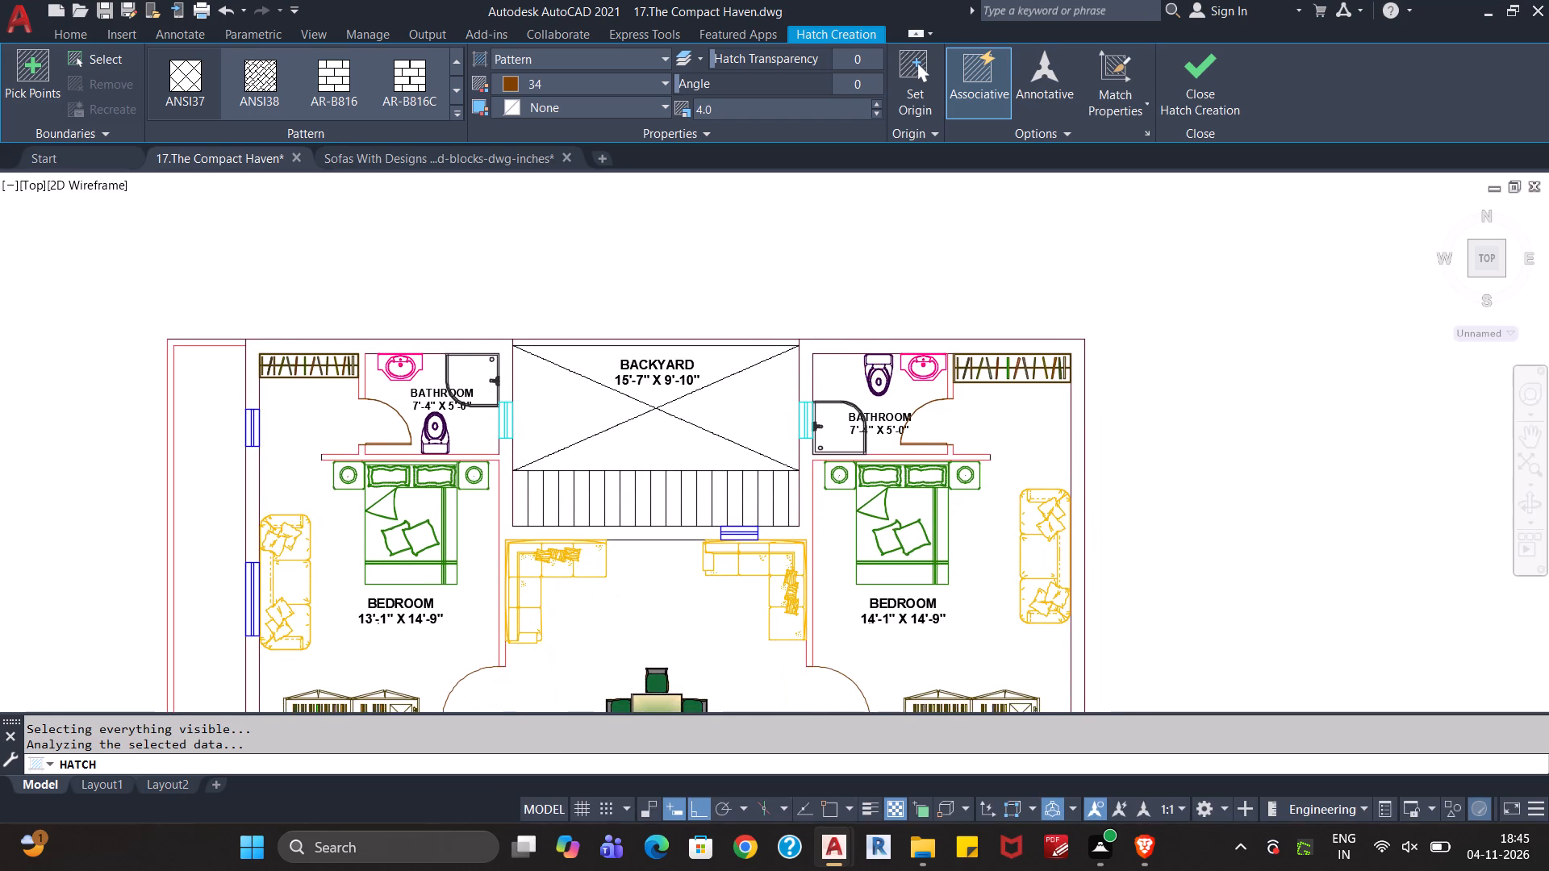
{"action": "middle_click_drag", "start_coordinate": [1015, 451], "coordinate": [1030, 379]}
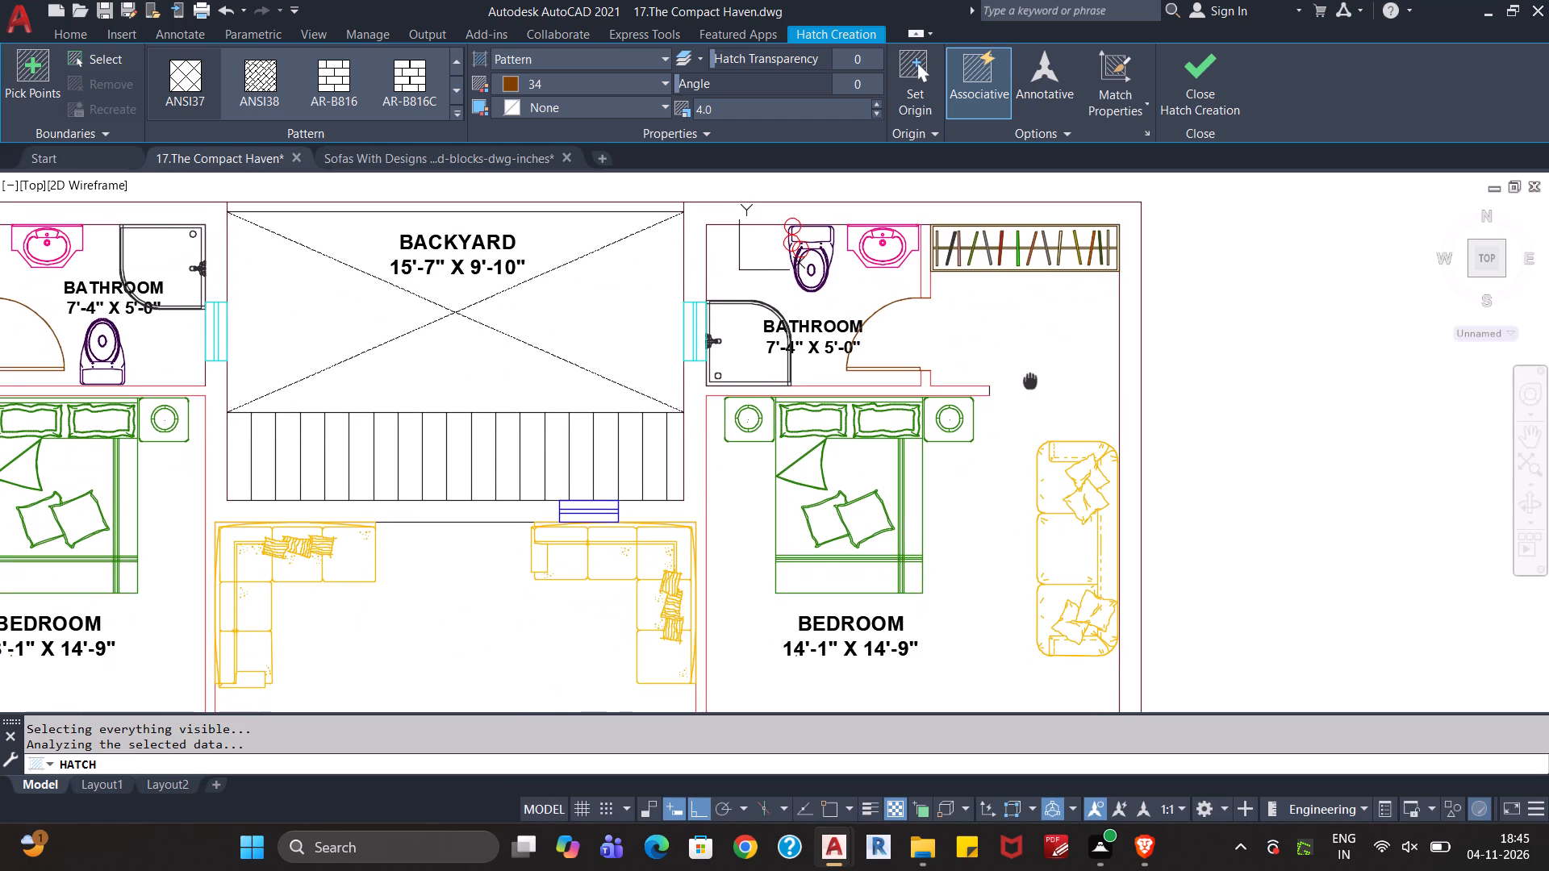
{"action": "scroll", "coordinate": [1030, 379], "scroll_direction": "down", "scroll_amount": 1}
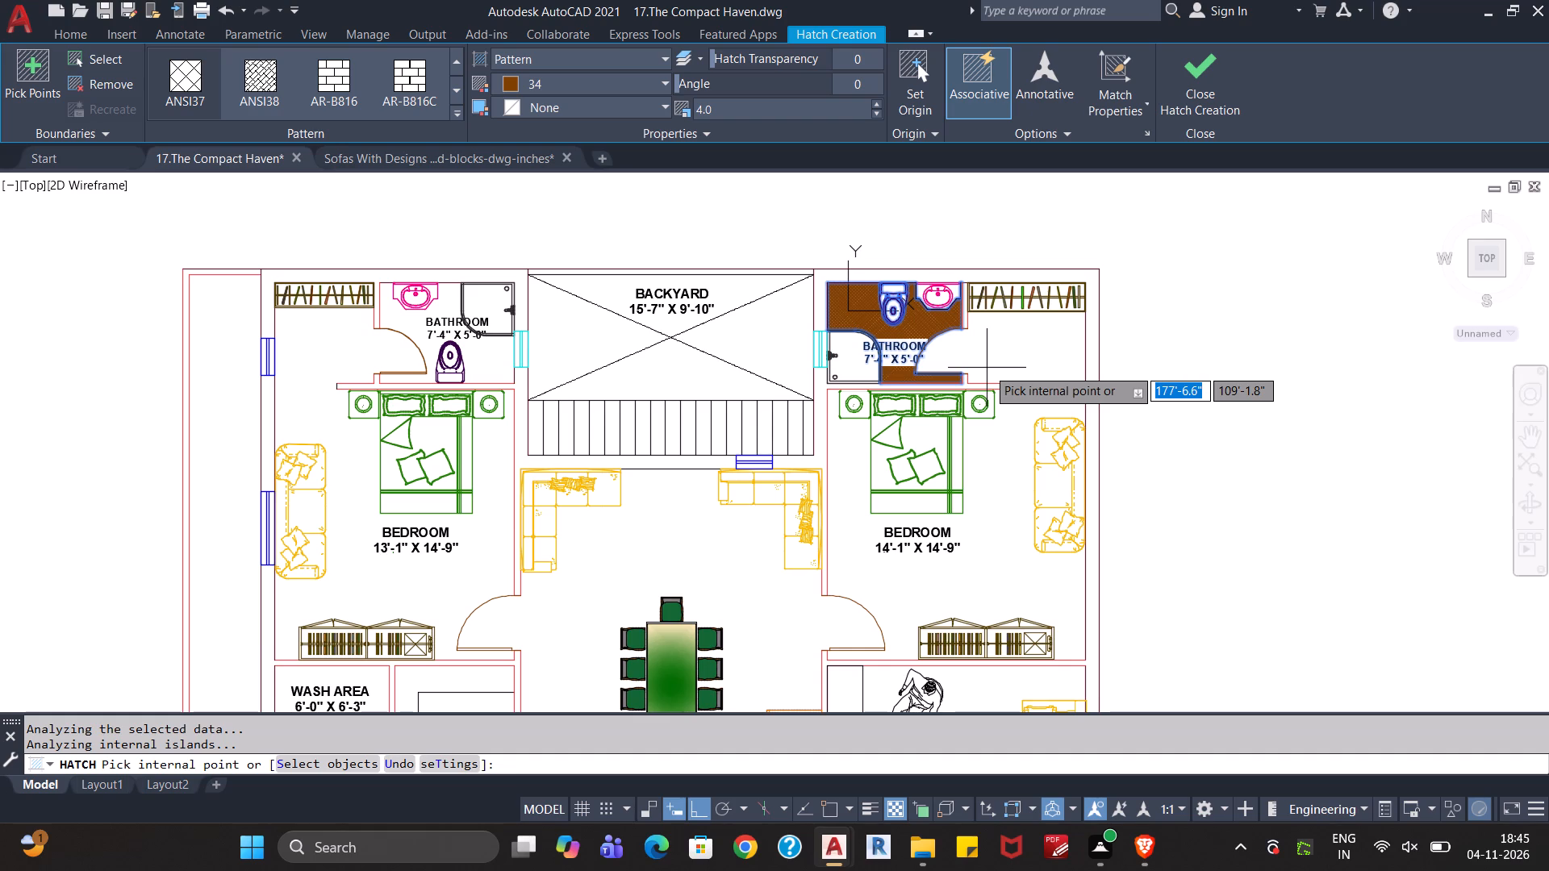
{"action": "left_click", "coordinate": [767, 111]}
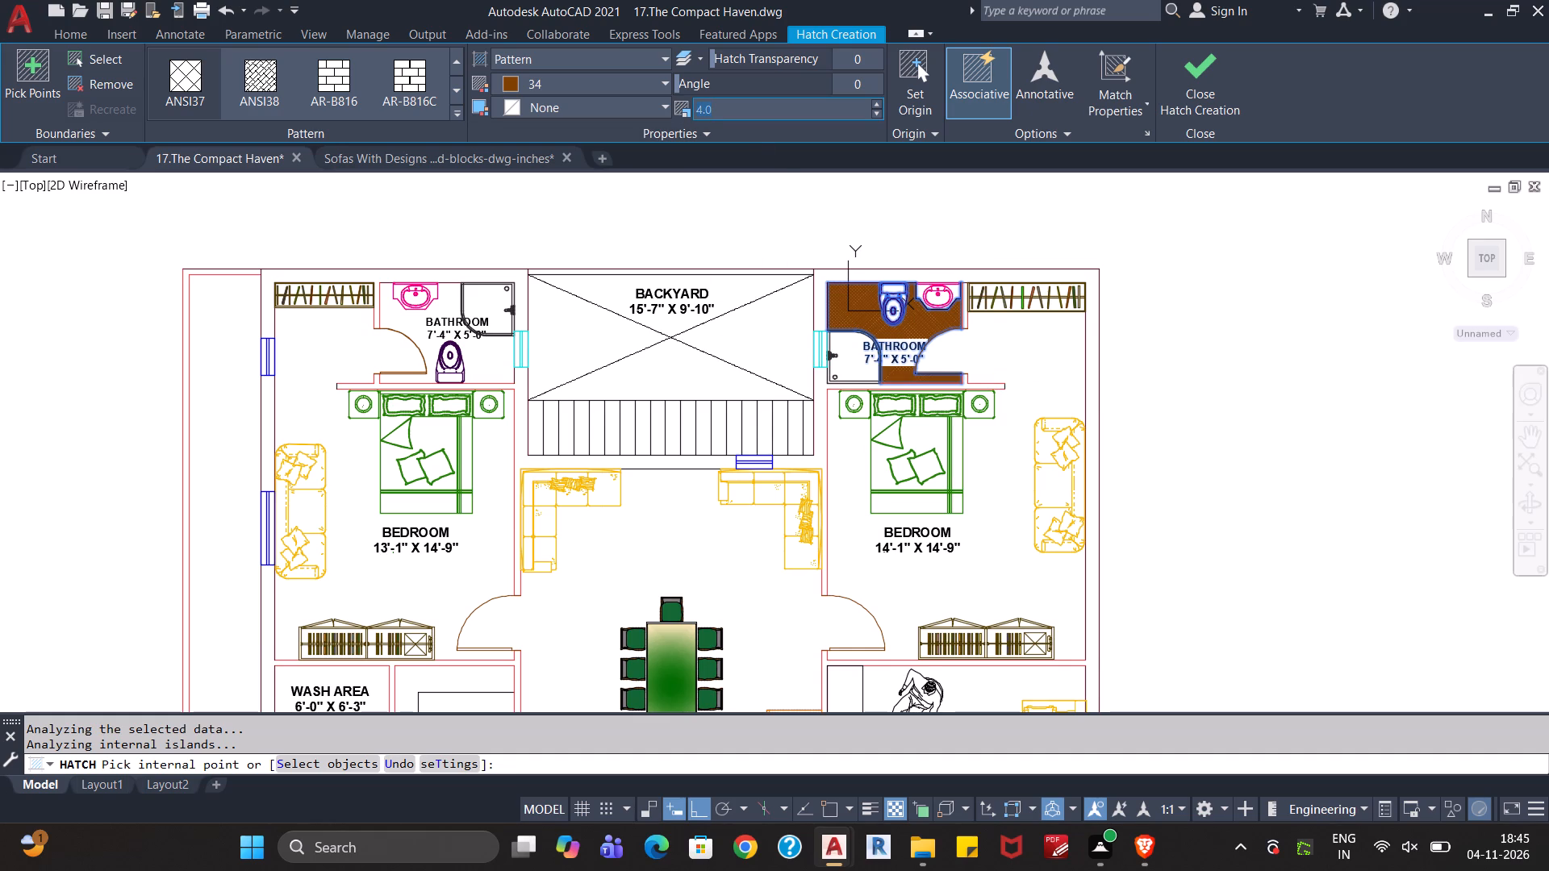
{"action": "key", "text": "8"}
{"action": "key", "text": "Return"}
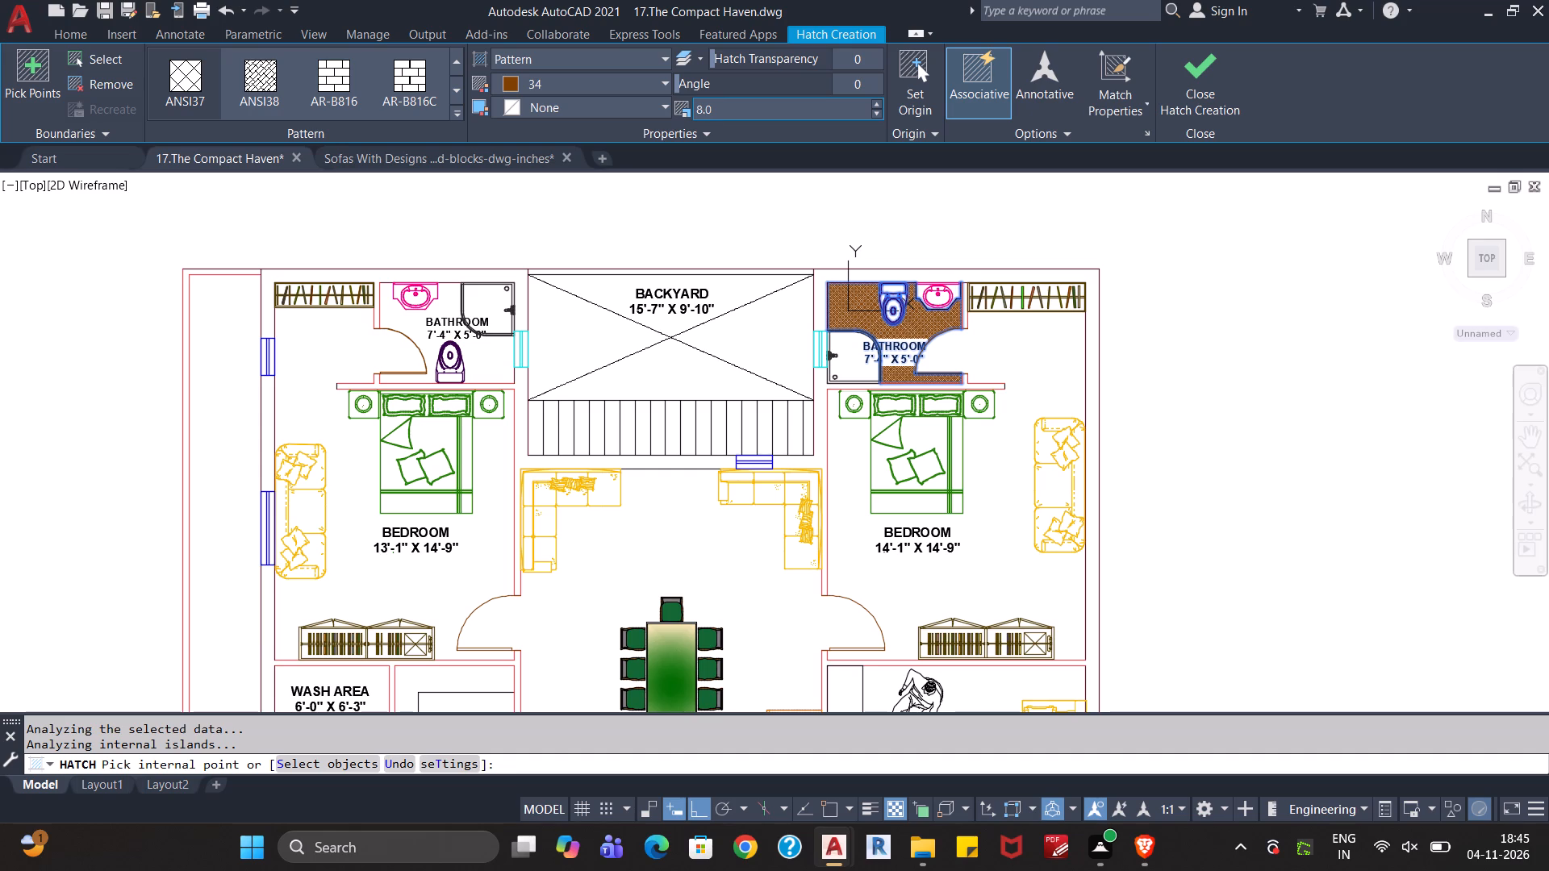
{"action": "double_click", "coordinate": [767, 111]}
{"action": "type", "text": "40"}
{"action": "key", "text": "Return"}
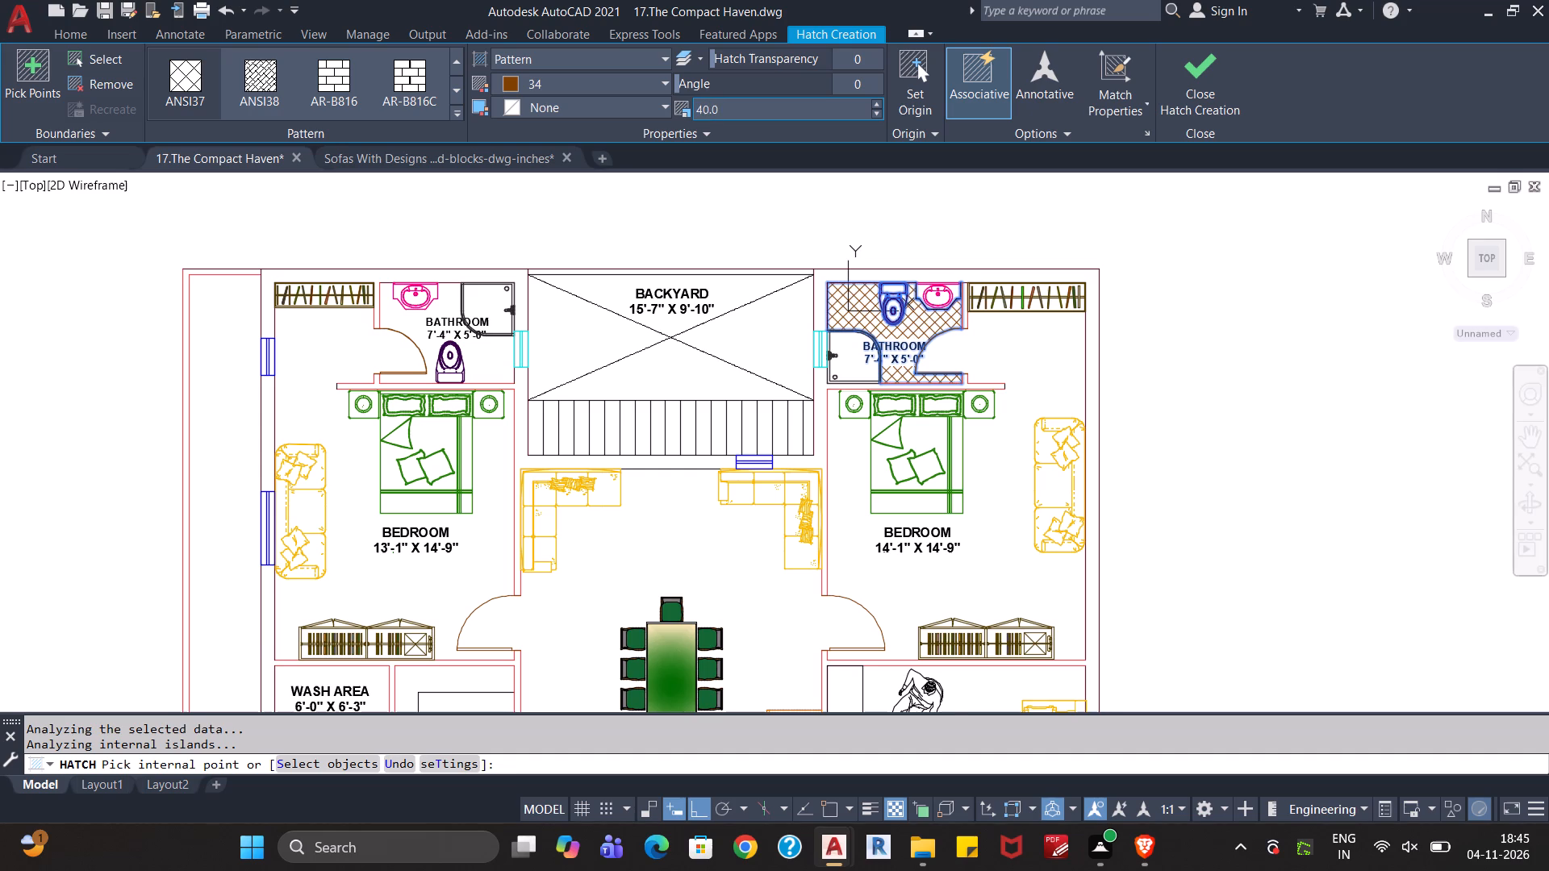
Set the bathroom floor hatch's scale to 30 and its transparency to 45.
{"action": "left_click", "coordinate": [764, 109]}
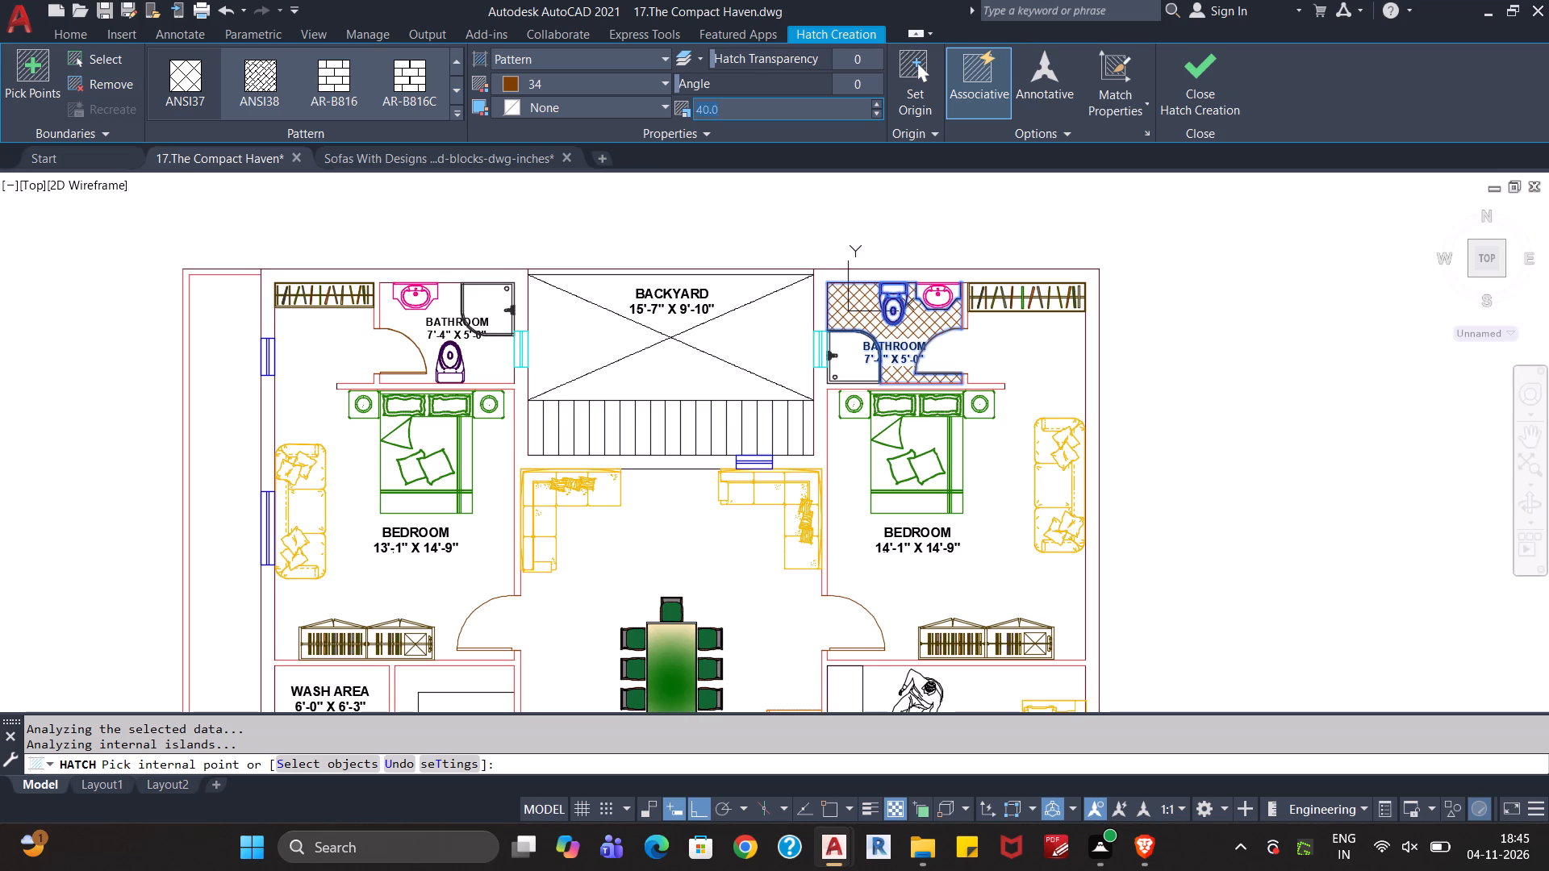
{"action": "type", "text": "30"}
{"action": "key", "text": "Return"}
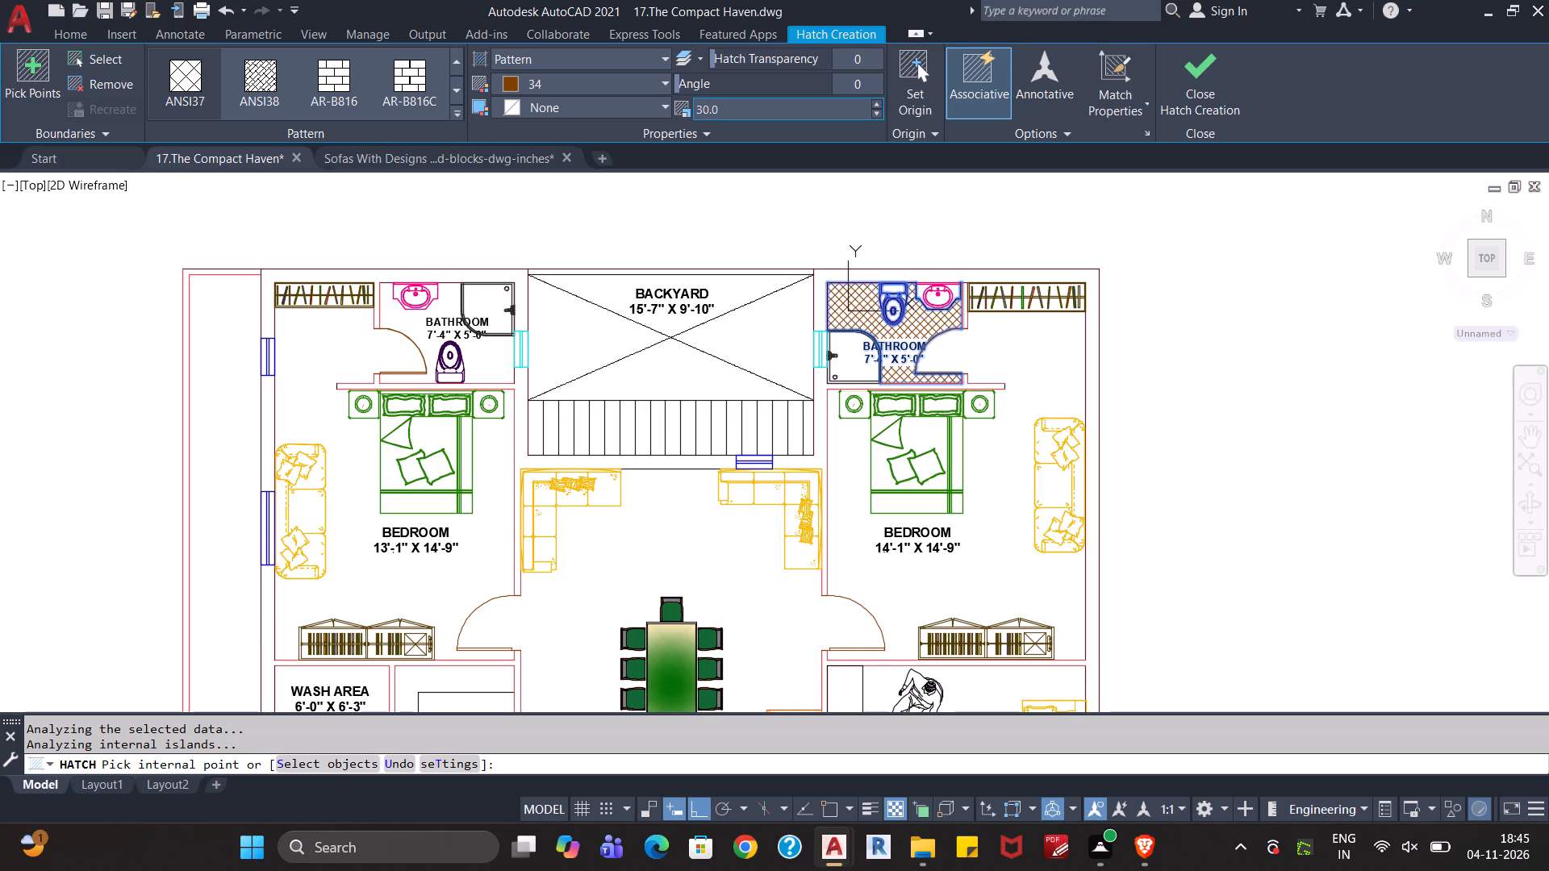
{"action": "left_click", "coordinate": [866, 60]}
{"action": "type", "text": "45"}
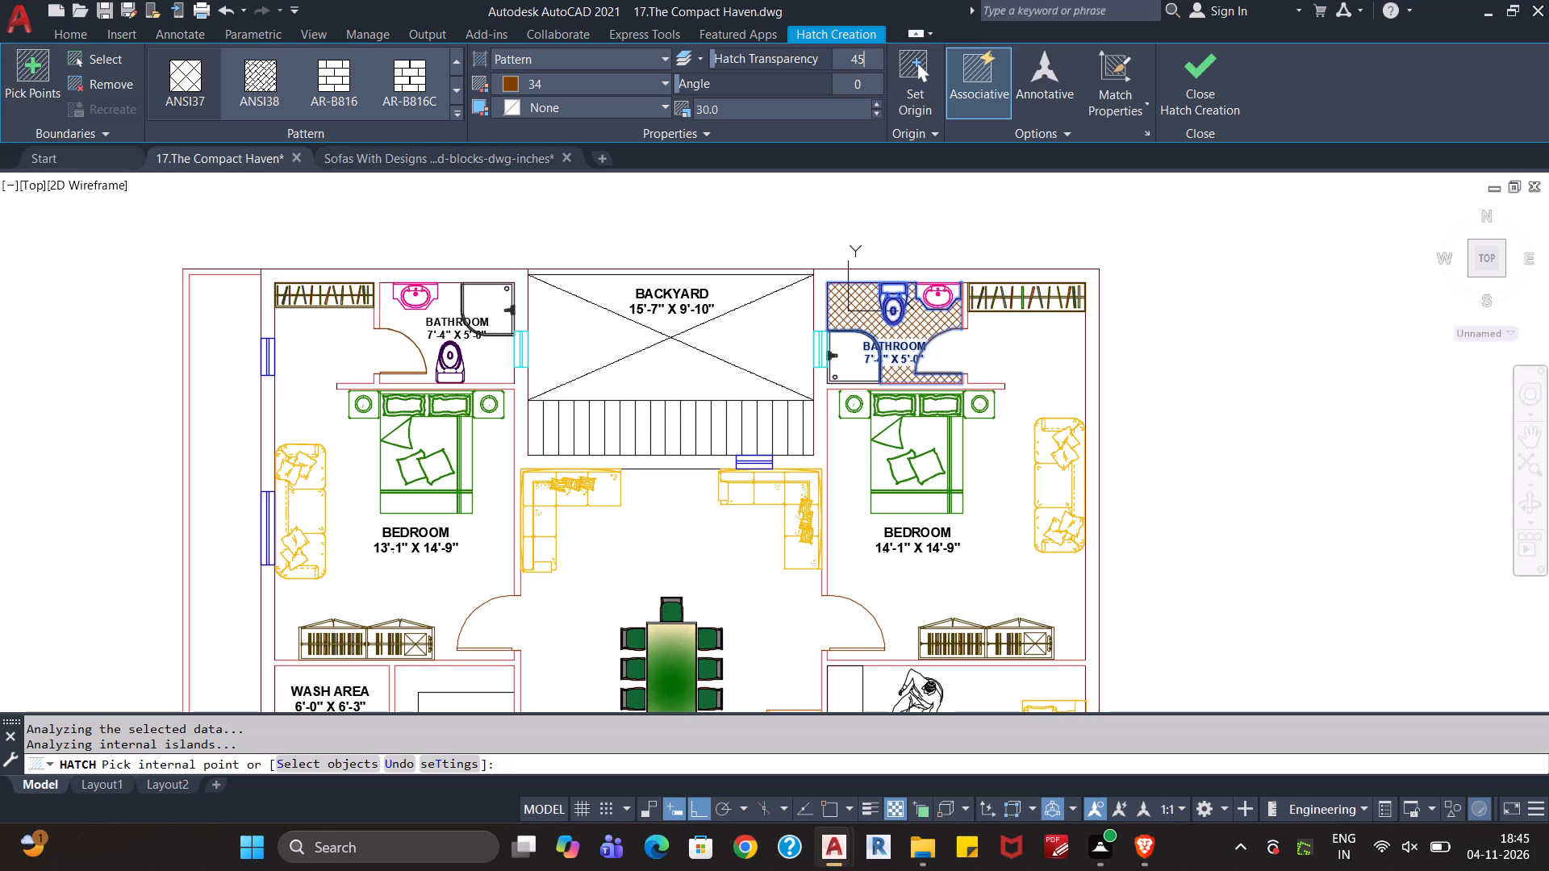
{"action": "key", "text": "Return"}
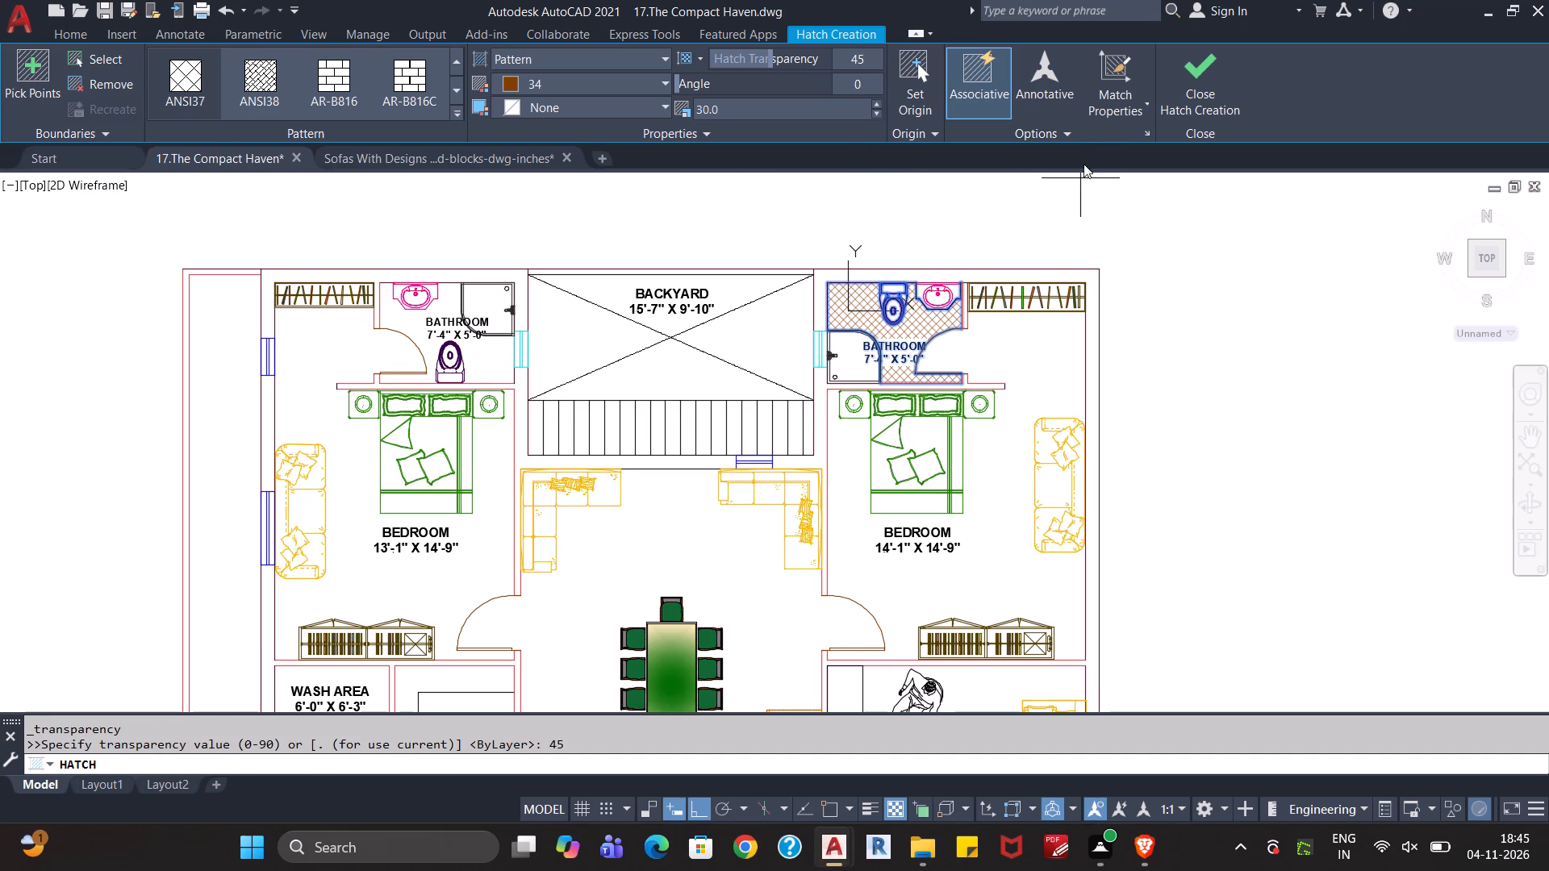
Apply the same floor hatch to the bathroom of the 13'-1" X 14'-9" bedroom and the bathroom below the kitchen, and finish the hatch.
{"action": "left_click", "coordinate": [412, 323]}
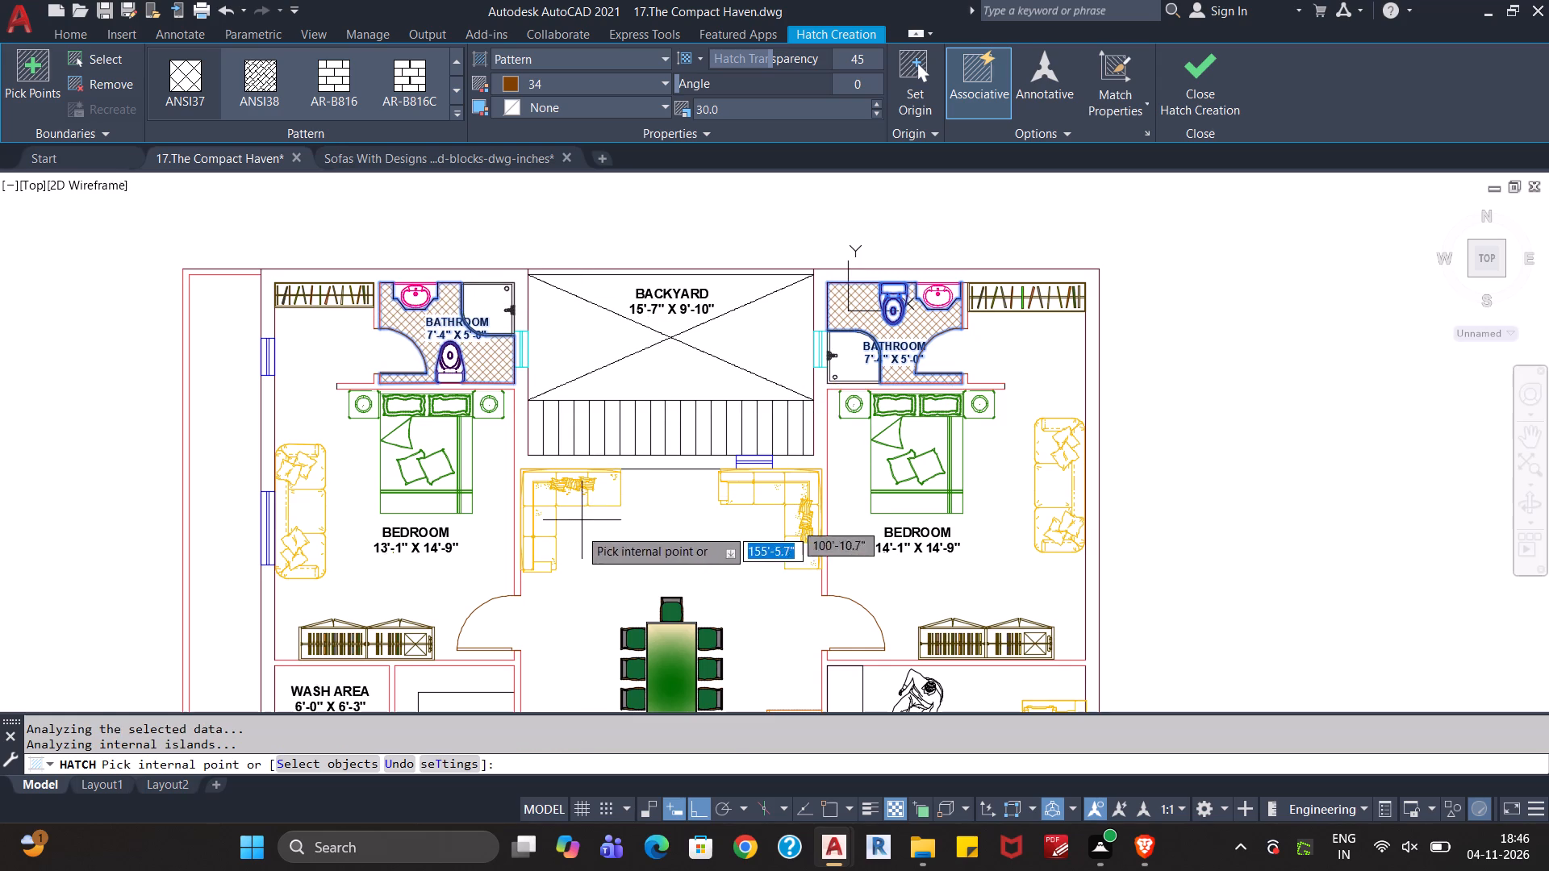
{"action": "middle_click_drag", "start_coordinate": [580, 562], "coordinate": [638, 356]}
{"action": "scroll", "coordinate": [609, 458], "scroll_direction": "down", "scroll_amount": 1}
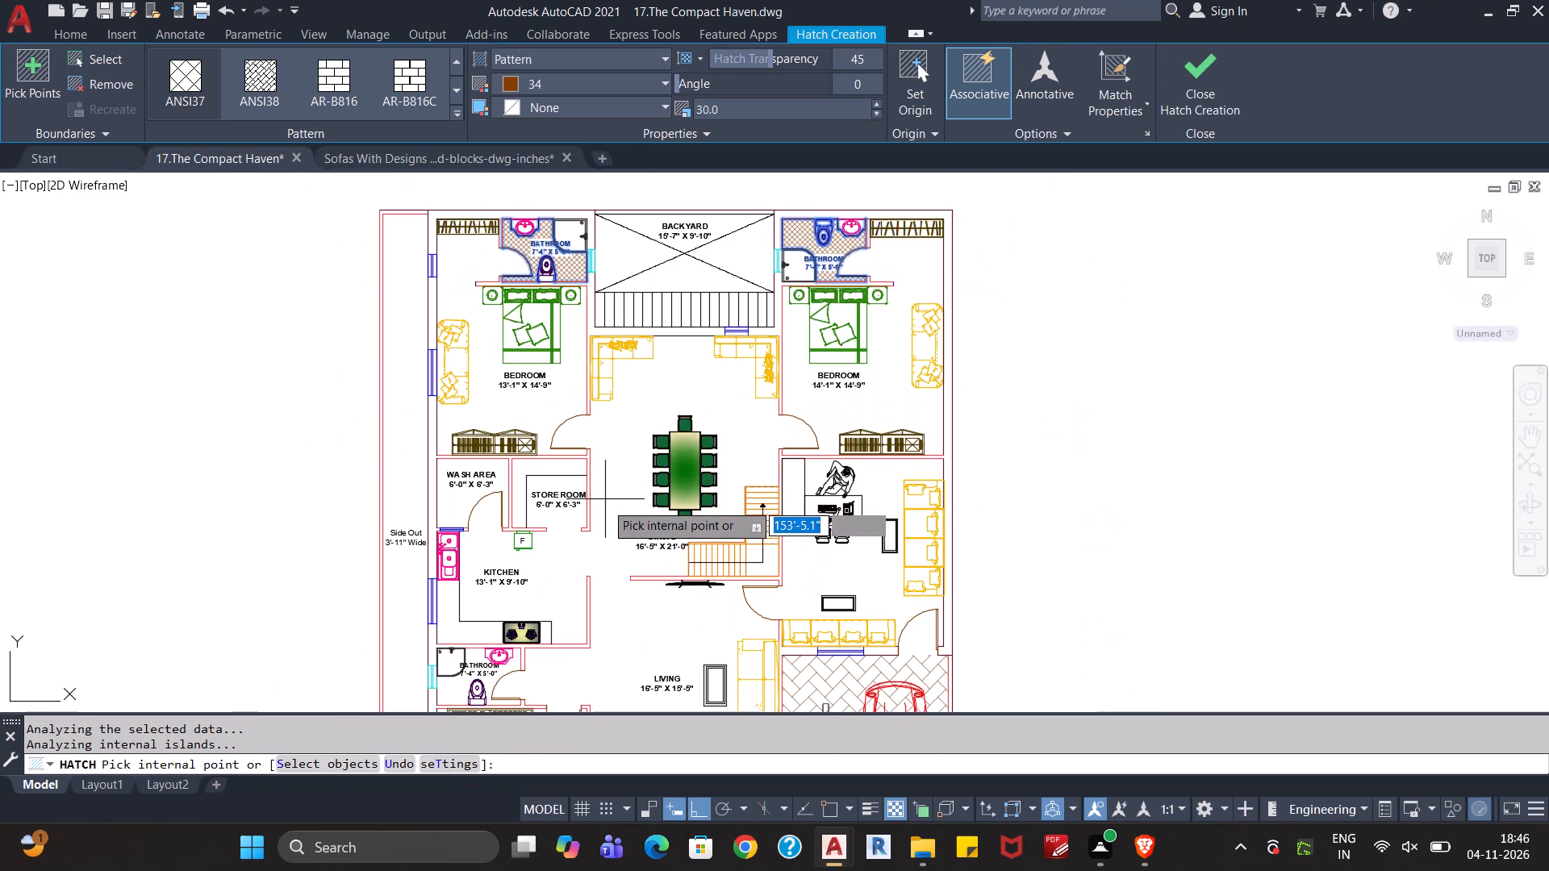
{"action": "middle_click_drag", "start_coordinate": [606, 511], "coordinate": [628, 389]}
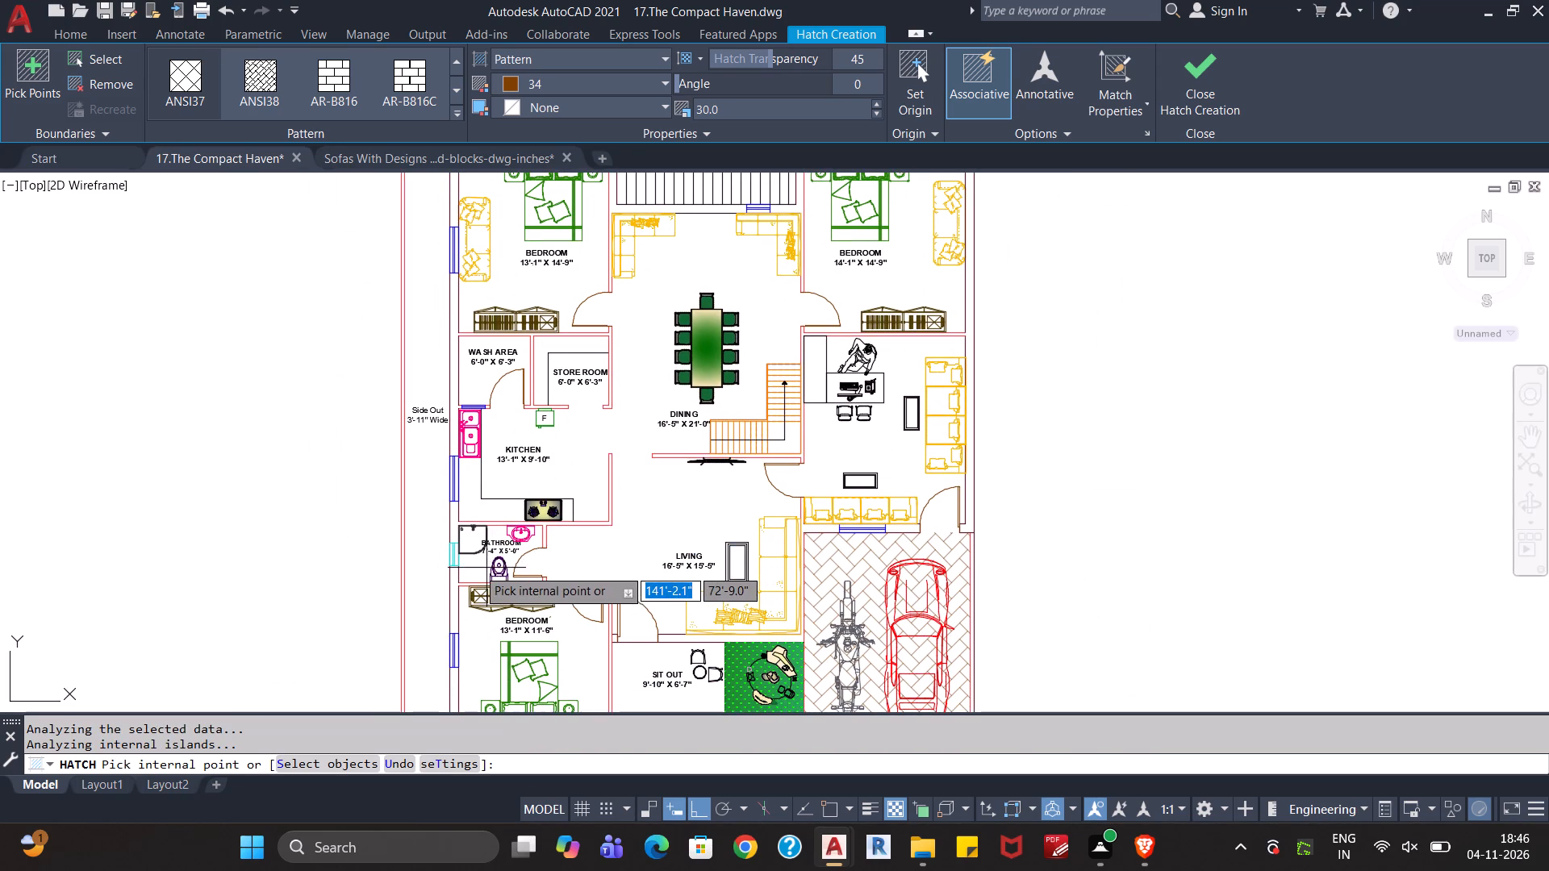
{"action": "left_click", "coordinate": [465, 568]}
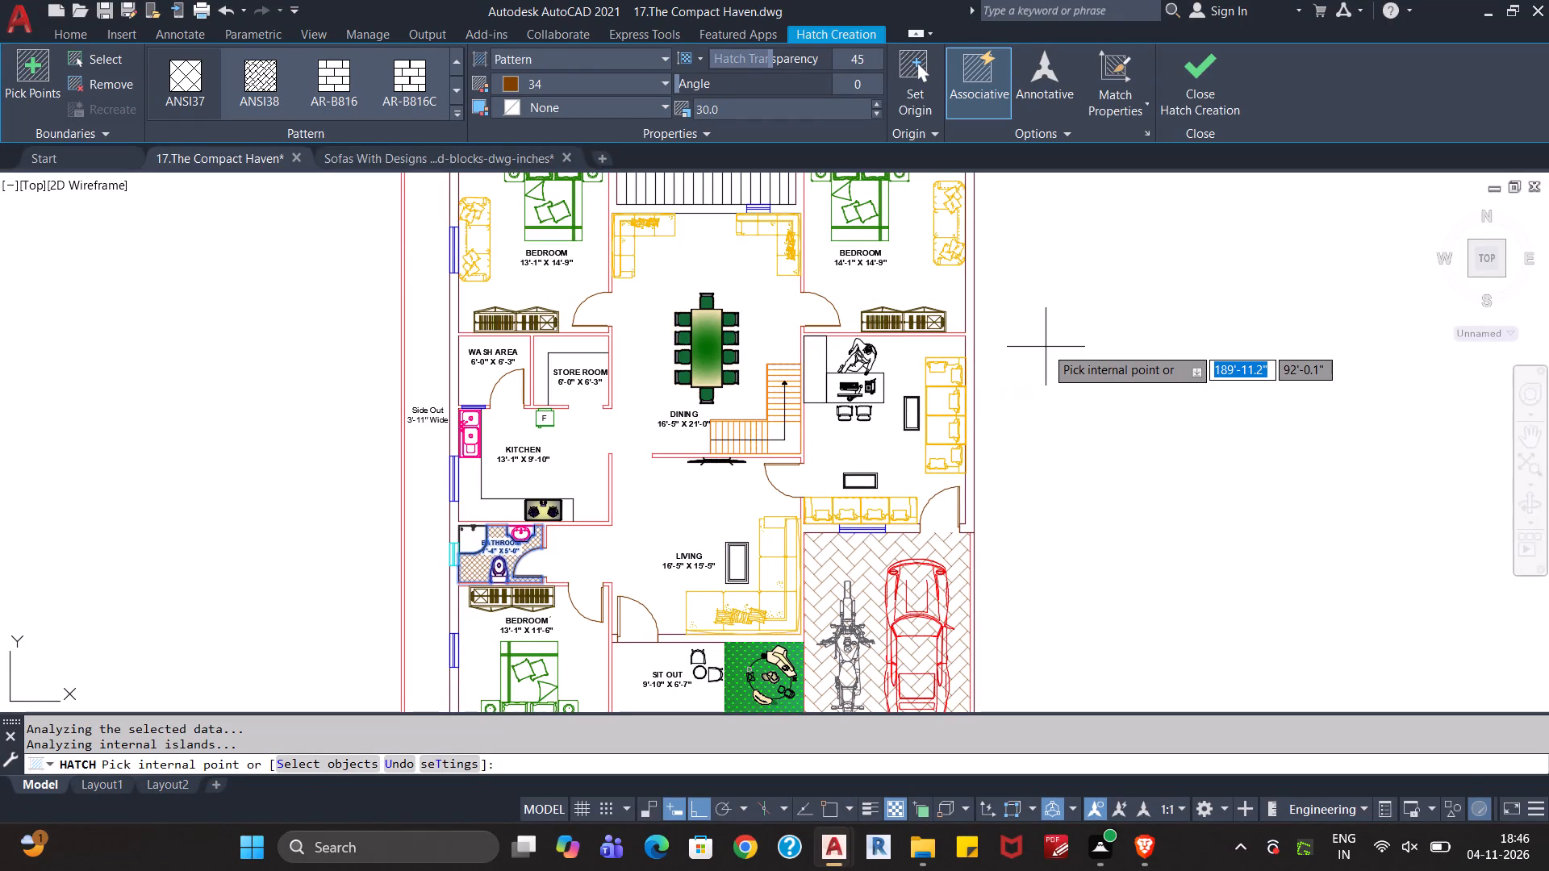
{"action": "key", "text": "Escape"}
Examine the new bathroom floor hatches up close and within the whole floor plan, checking the legibility of labels and fixtures.
{"action": "middle_click_drag", "start_coordinate": [1031, 305], "coordinate": [1026, 434]}
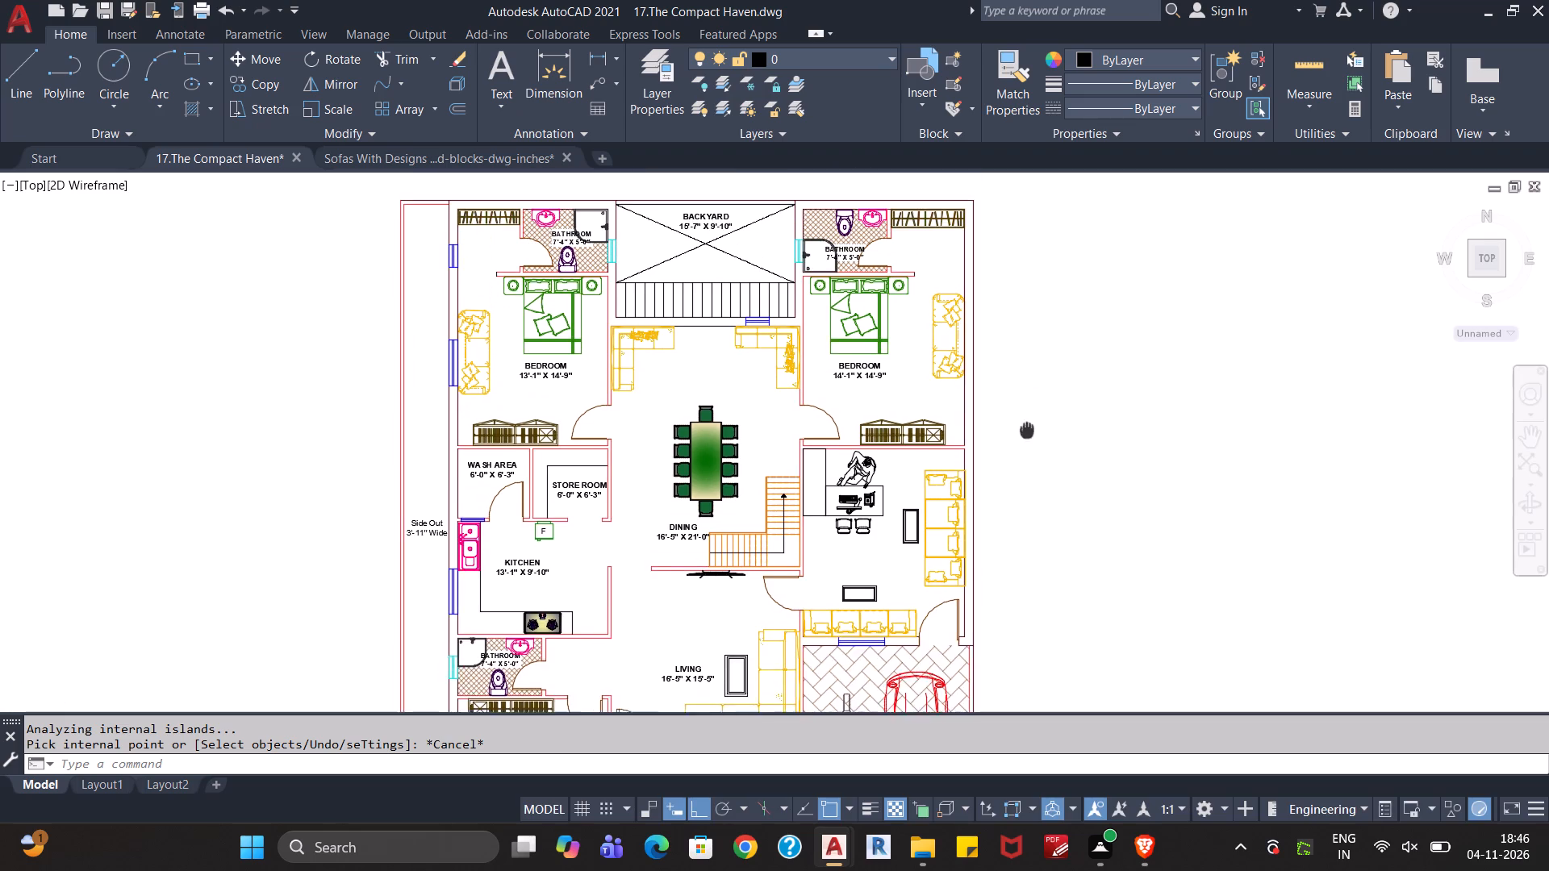
{"action": "middle_click_drag", "start_coordinate": [1026, 434], "coordinate": [1021, 456]}
{"action": "scroll", "coordinate": [1001, 360], "scroll_direction": "up", "scroll_amount": 1}
{"action": "middle_click_drag", "start_coordinate": [990, 333], "coordinate": [1050, 442]}
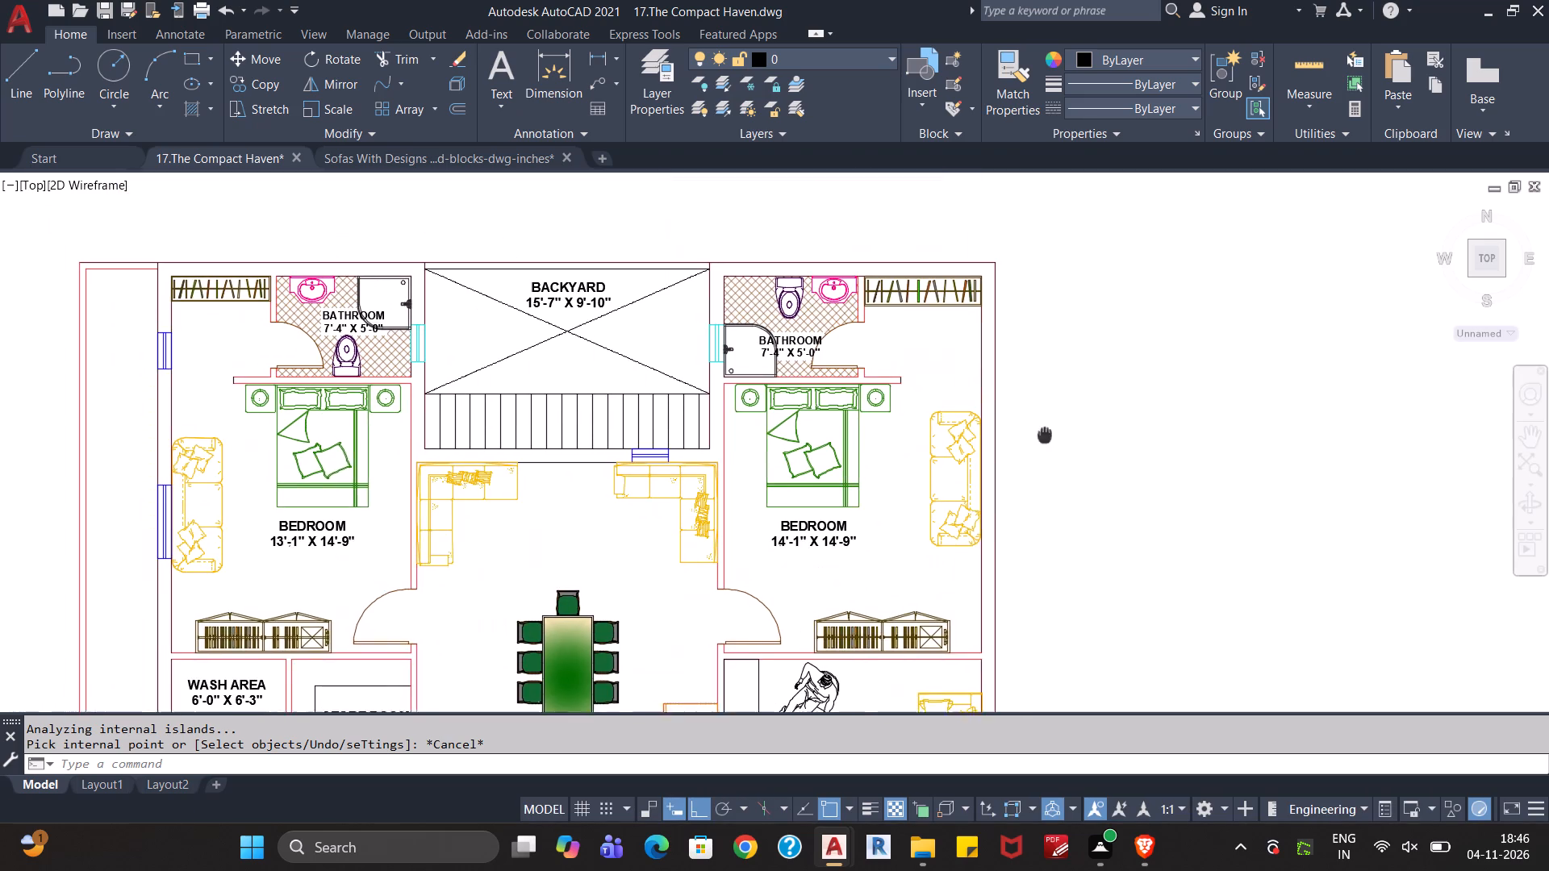
{"action": "middle_click_drag", "start_coordinate": [1050, 442], "coordinate": [1055, 455]}
{"action": "scroll", "coordinate": [883, 390], "scroll_direction": "up", "scroll_amount": 1}
{"action": "middle_click_drag", "start_coordinate": [866, 377], "coordinate": [935, 388]}
{"action": "scroll", "coordinate": [935, 388], "scroll_direction": "up", "scroll_amount": 1}
{"action": "scroll", "coordinate": [923, 378], "scroll_direction": "down", "scroll_amount": 2}
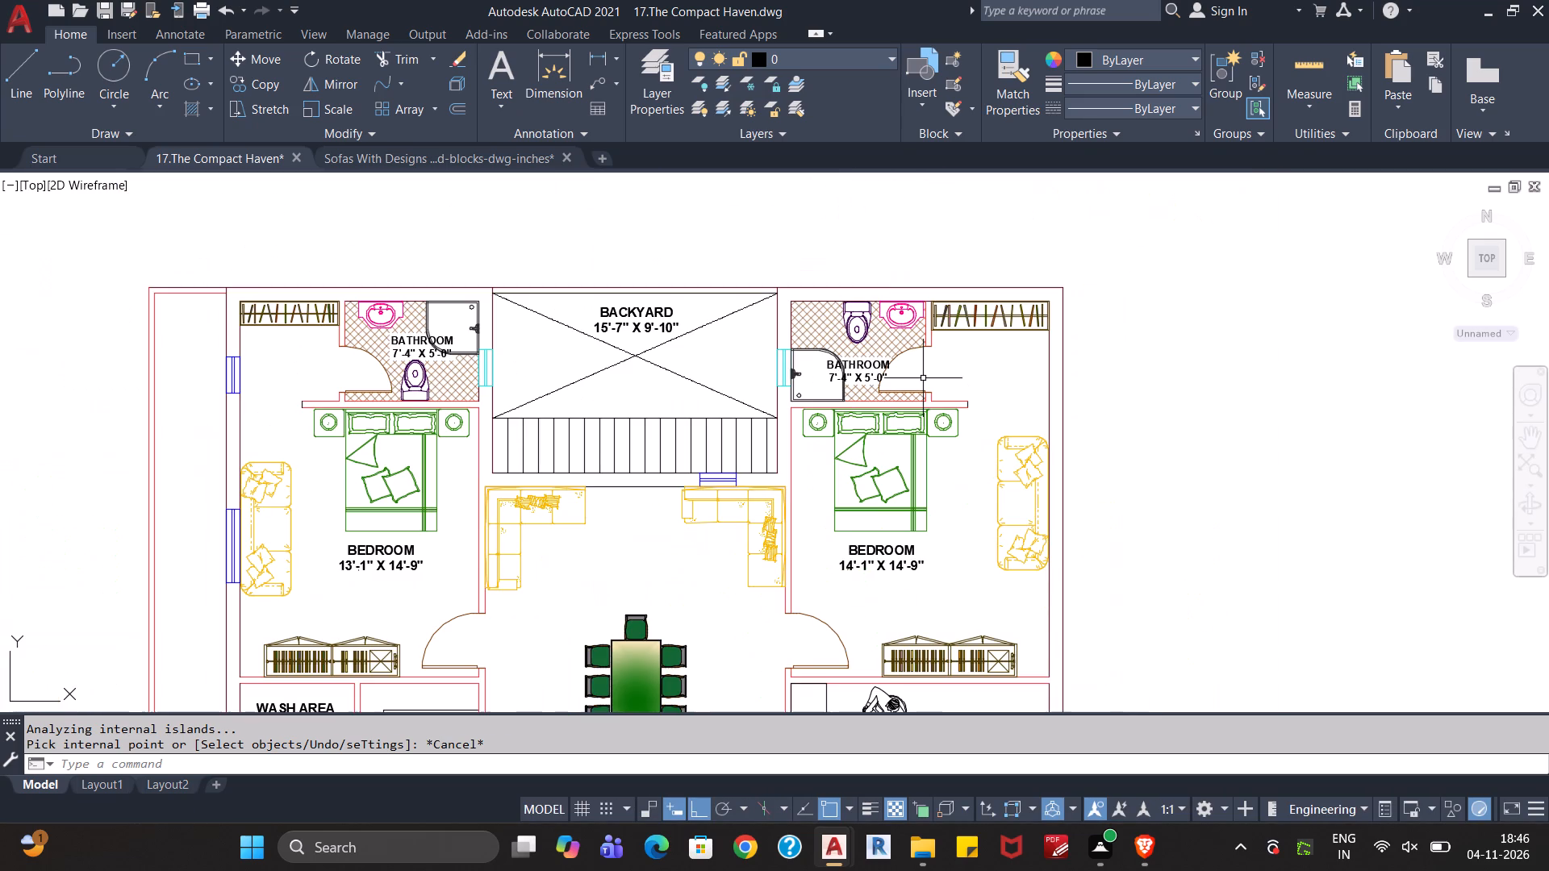
{"action": "scroll", "coordinate": [949, 375], "scroll_direction": "down", "scroll_amount": 1}
{"action": "middle_click_drag", "start_coordinate": [962, 377], "coordinate": [958, 358]}
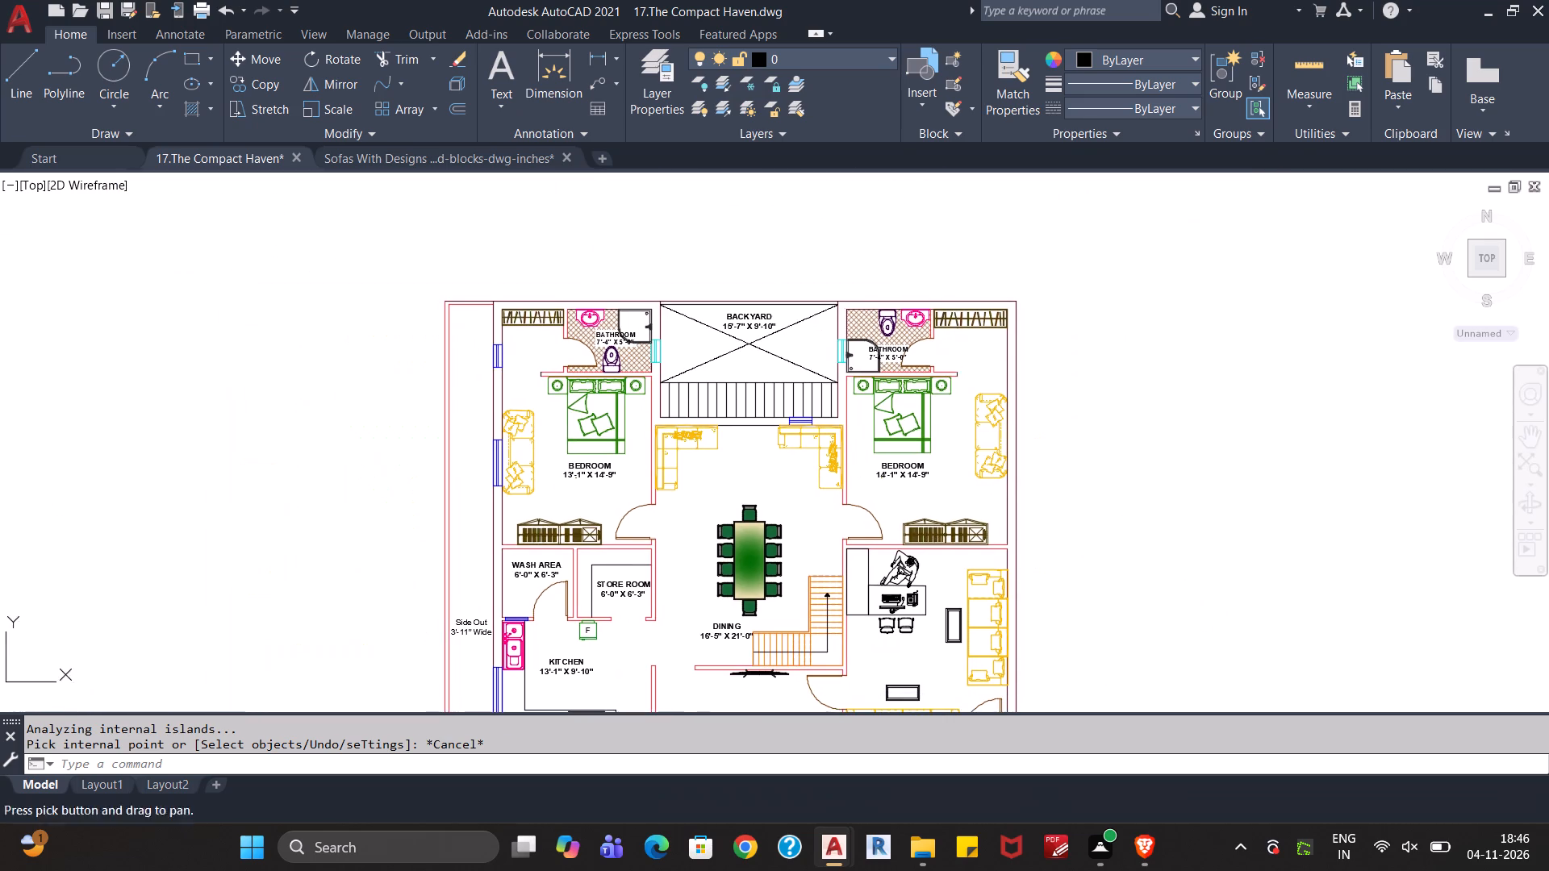
{"action": "scroll", "coordinate": [957, 364], "scroll_direction": "down", "scroll_amount": 1}
{"action": "middle_click_drag", "start_coordinate": [957, 435], "coordinate": [943, 392]}
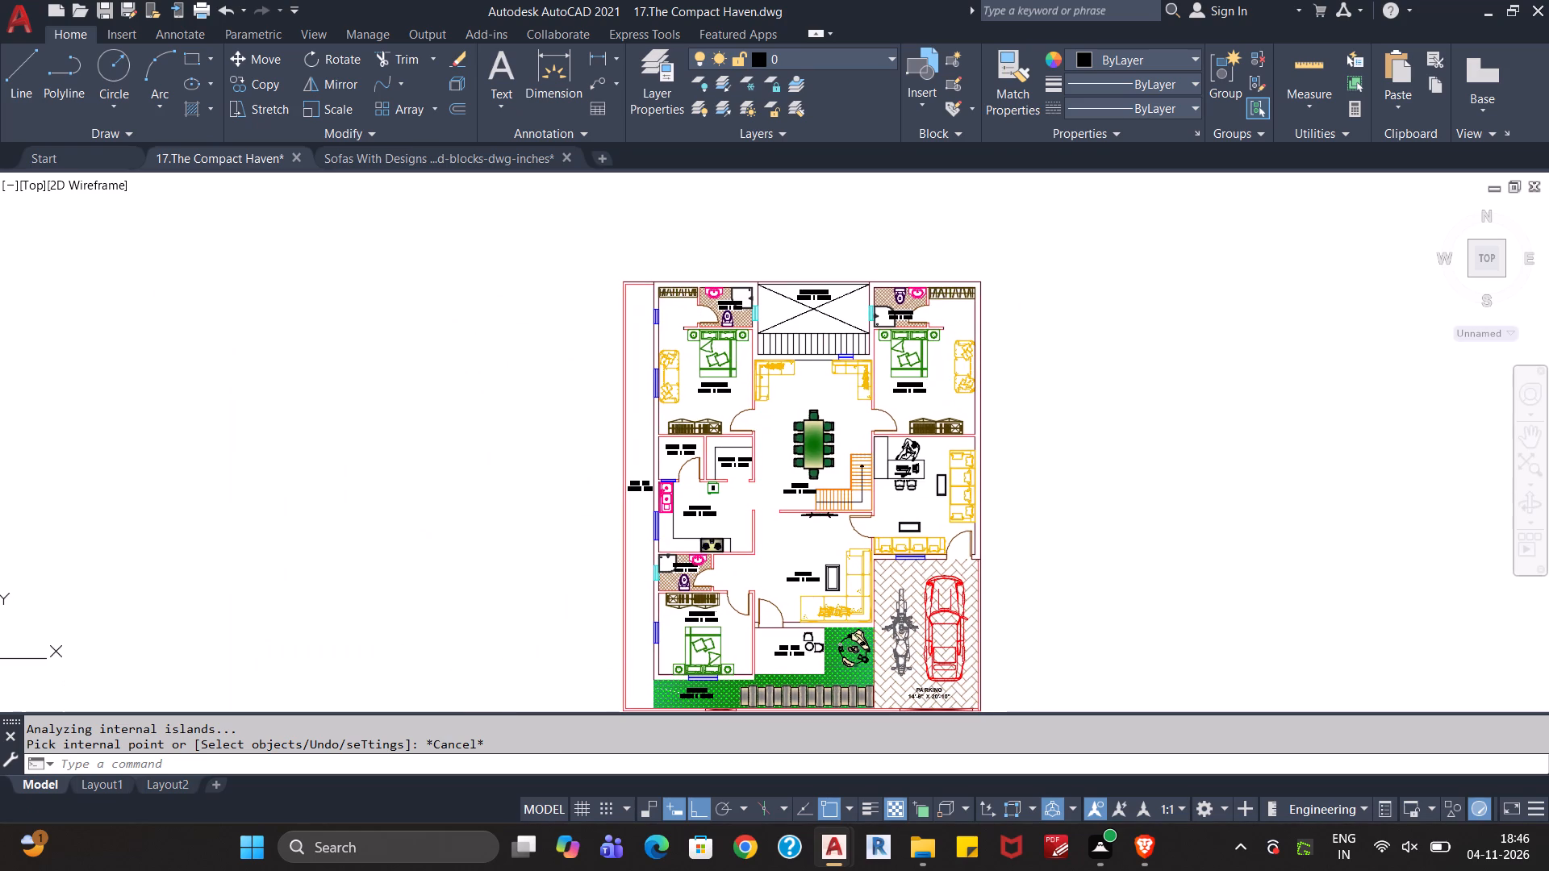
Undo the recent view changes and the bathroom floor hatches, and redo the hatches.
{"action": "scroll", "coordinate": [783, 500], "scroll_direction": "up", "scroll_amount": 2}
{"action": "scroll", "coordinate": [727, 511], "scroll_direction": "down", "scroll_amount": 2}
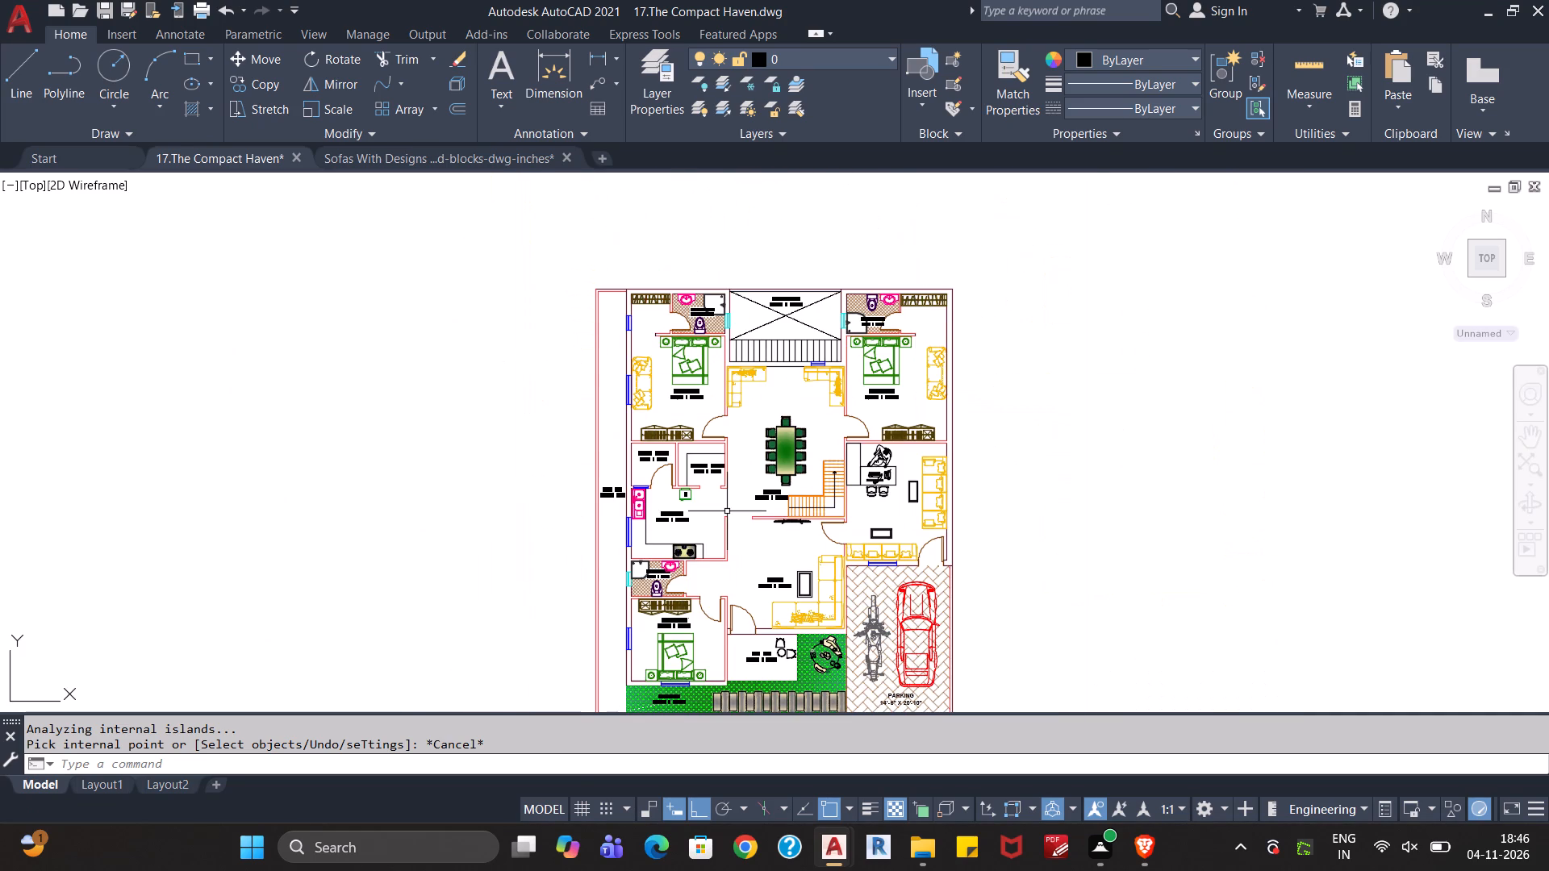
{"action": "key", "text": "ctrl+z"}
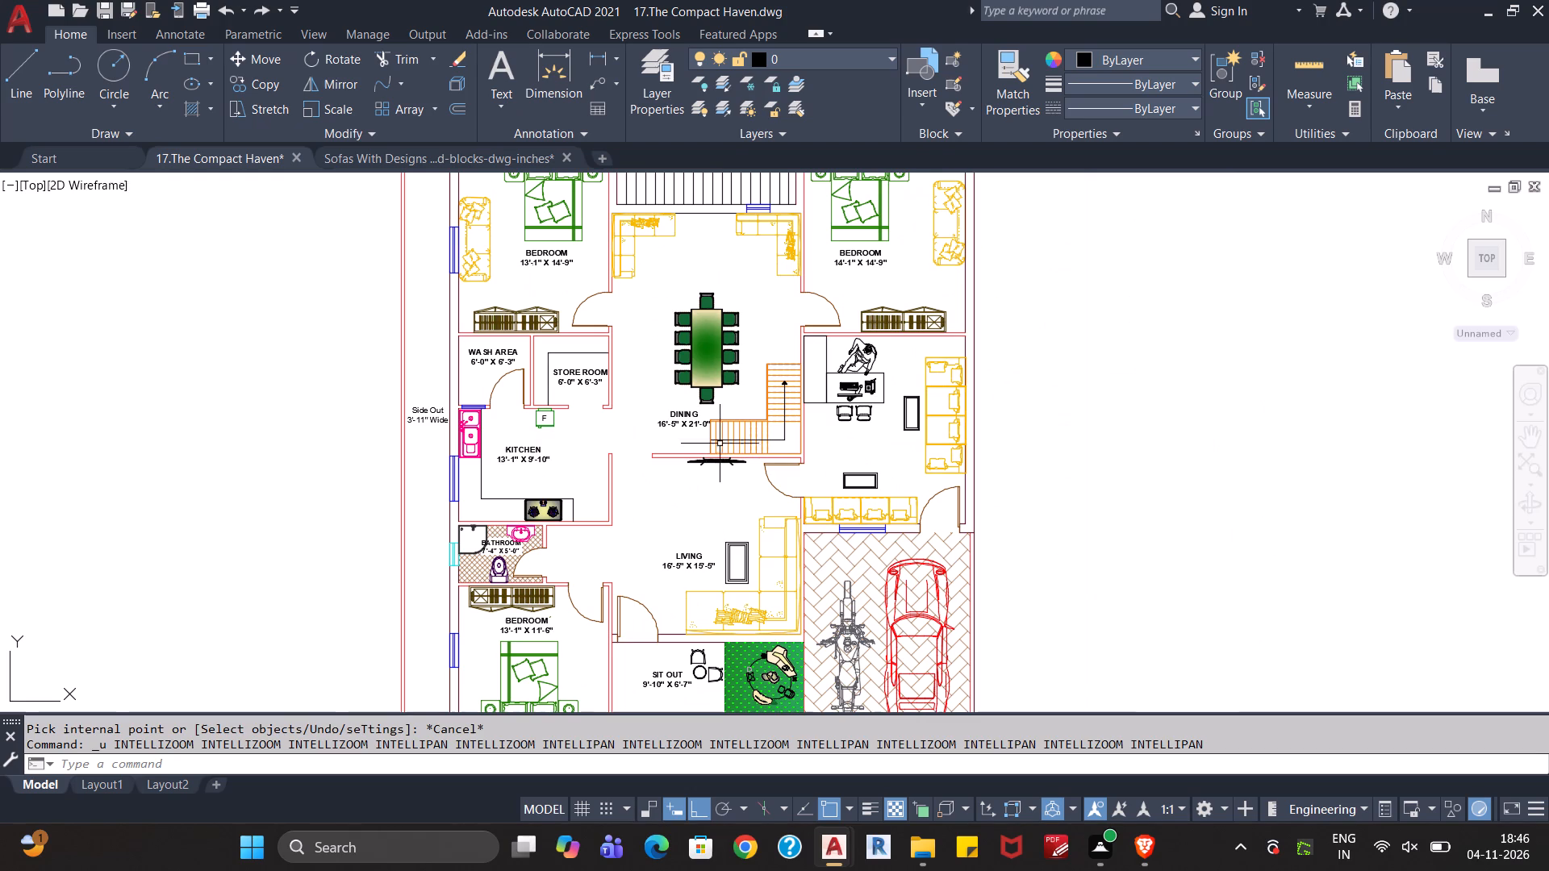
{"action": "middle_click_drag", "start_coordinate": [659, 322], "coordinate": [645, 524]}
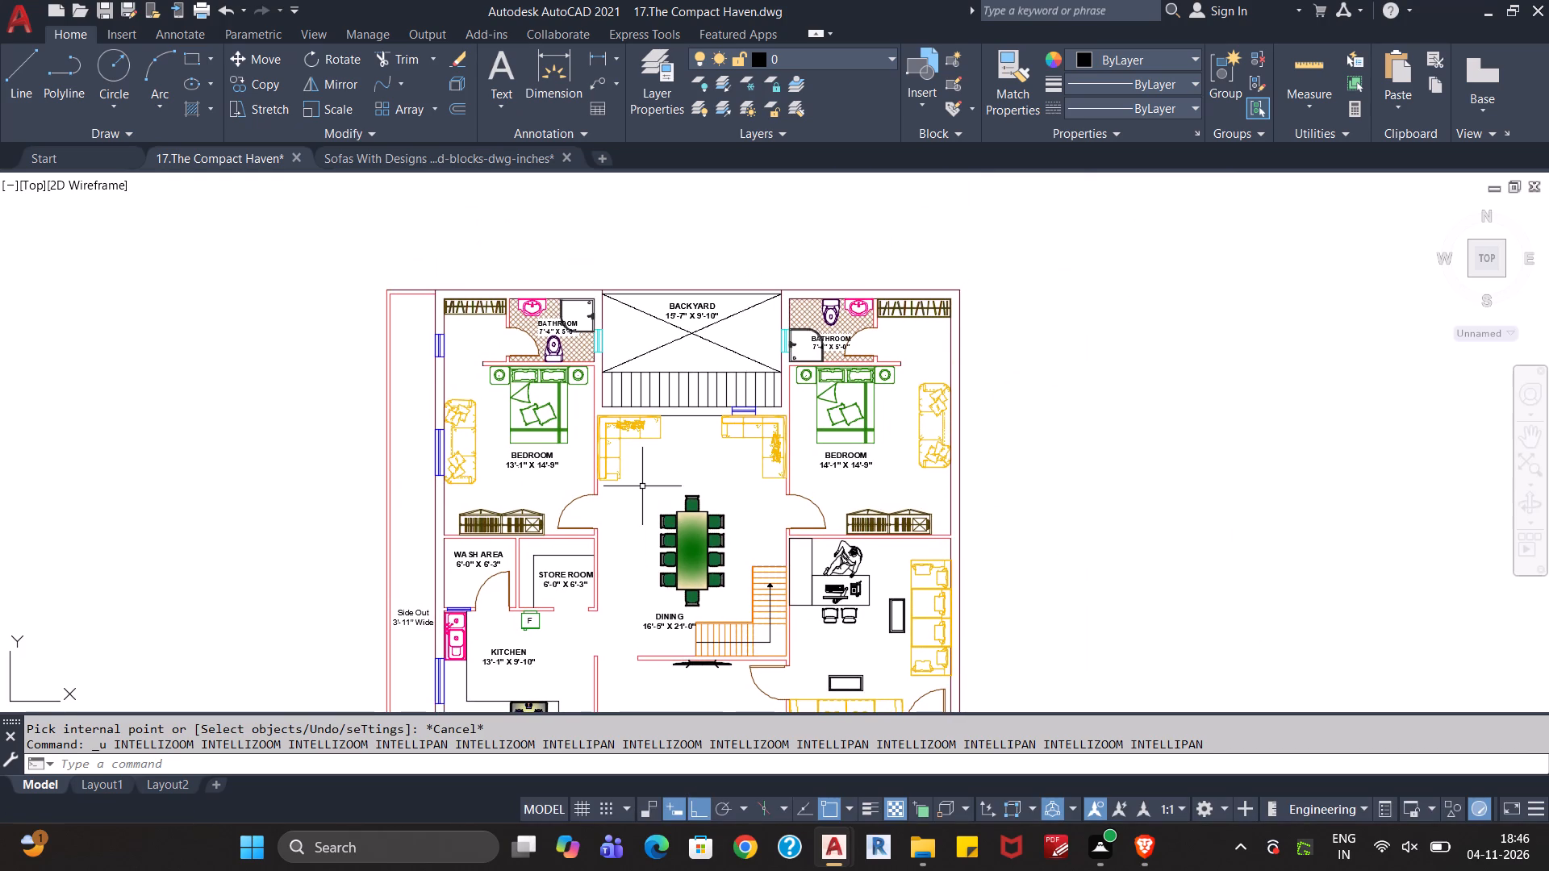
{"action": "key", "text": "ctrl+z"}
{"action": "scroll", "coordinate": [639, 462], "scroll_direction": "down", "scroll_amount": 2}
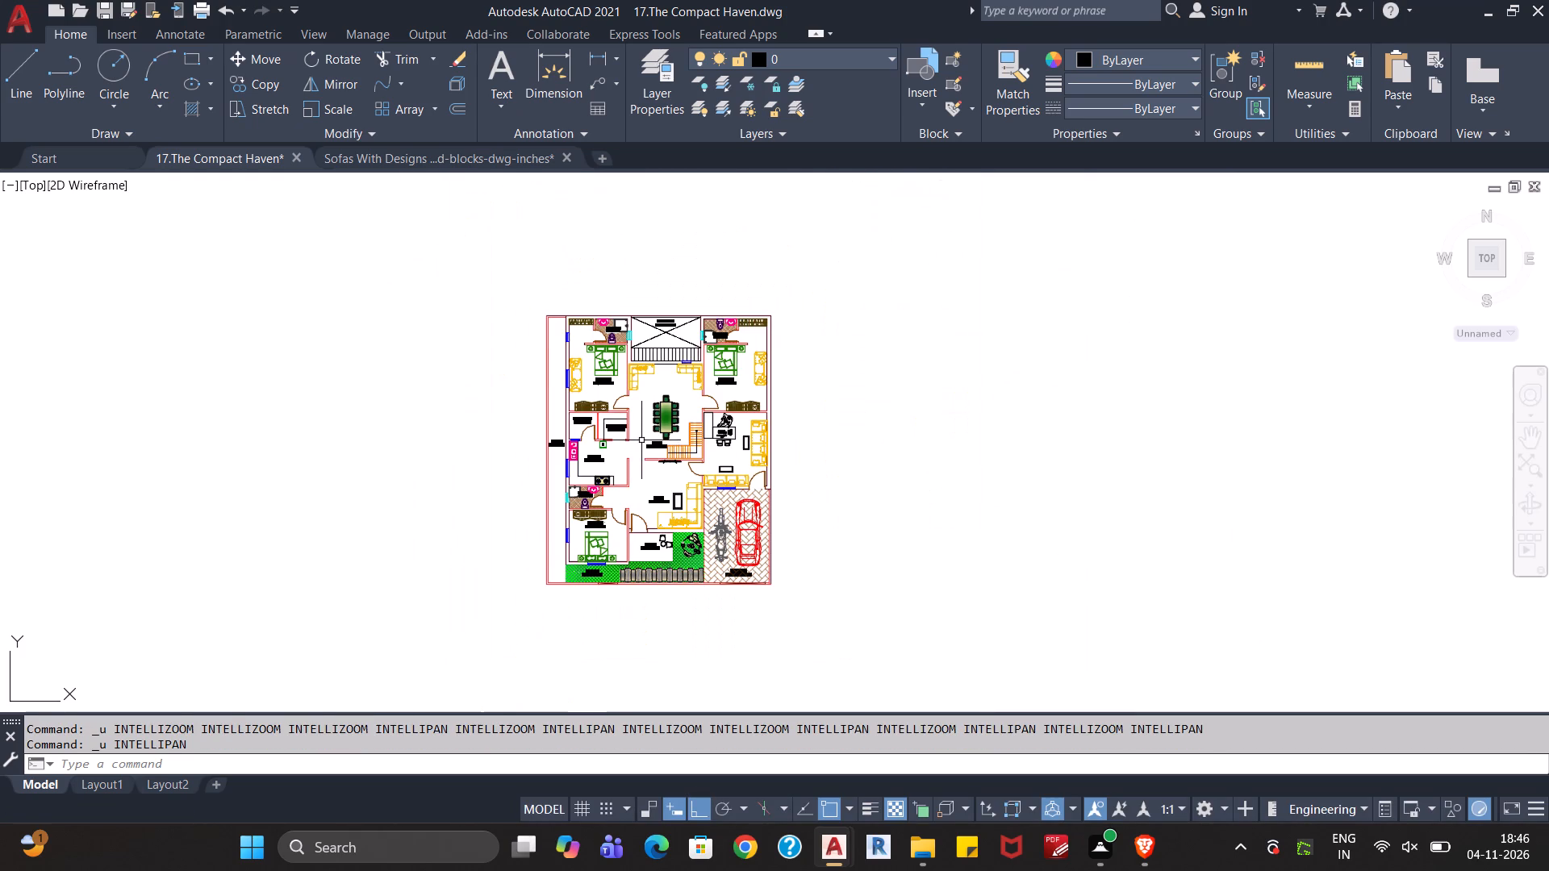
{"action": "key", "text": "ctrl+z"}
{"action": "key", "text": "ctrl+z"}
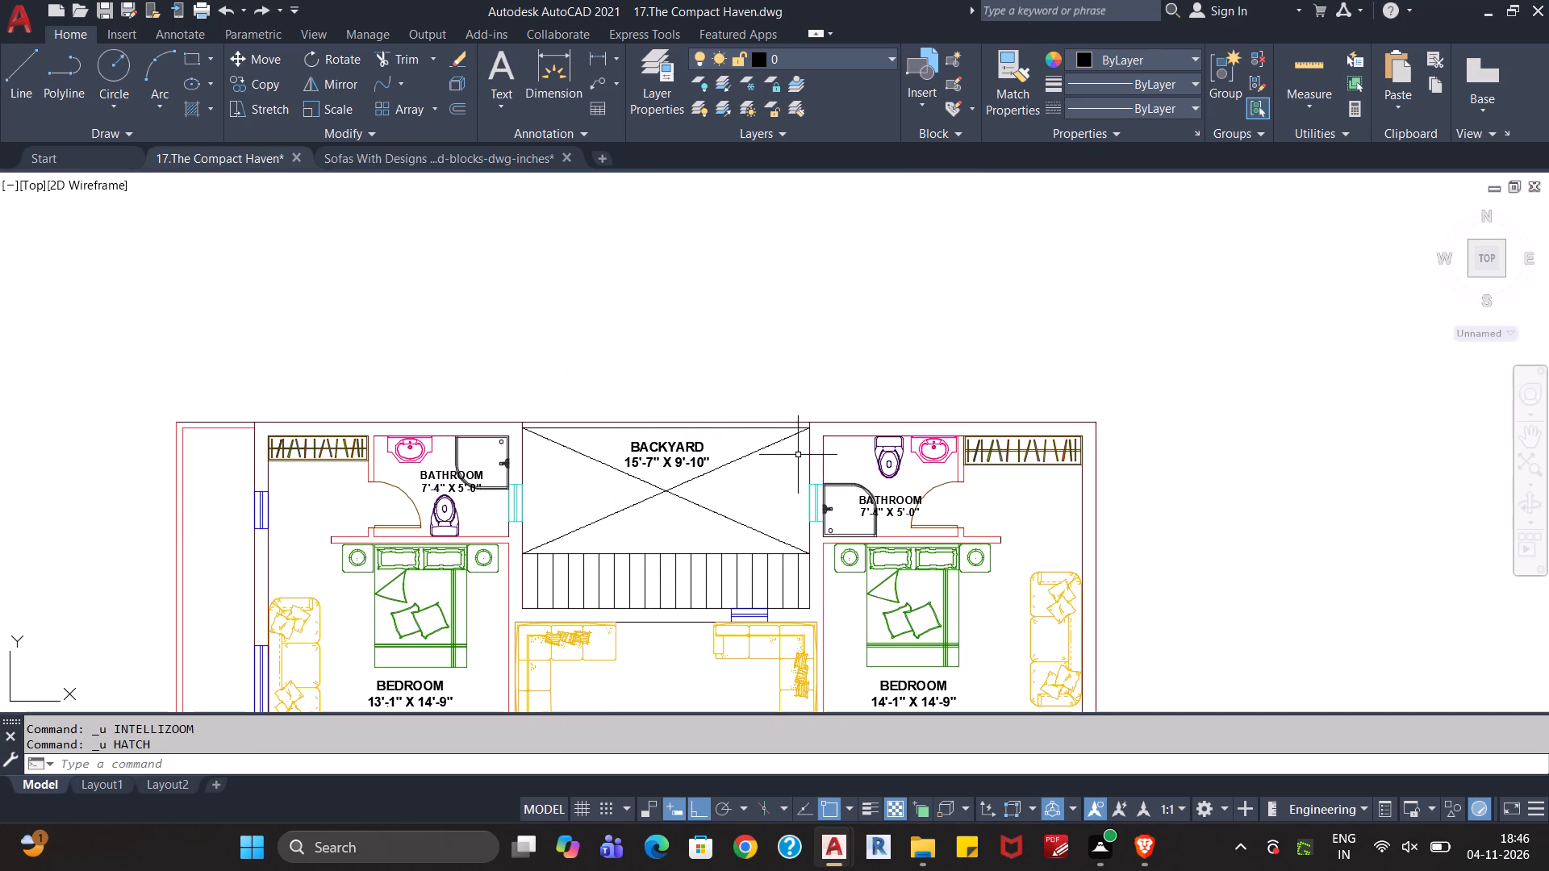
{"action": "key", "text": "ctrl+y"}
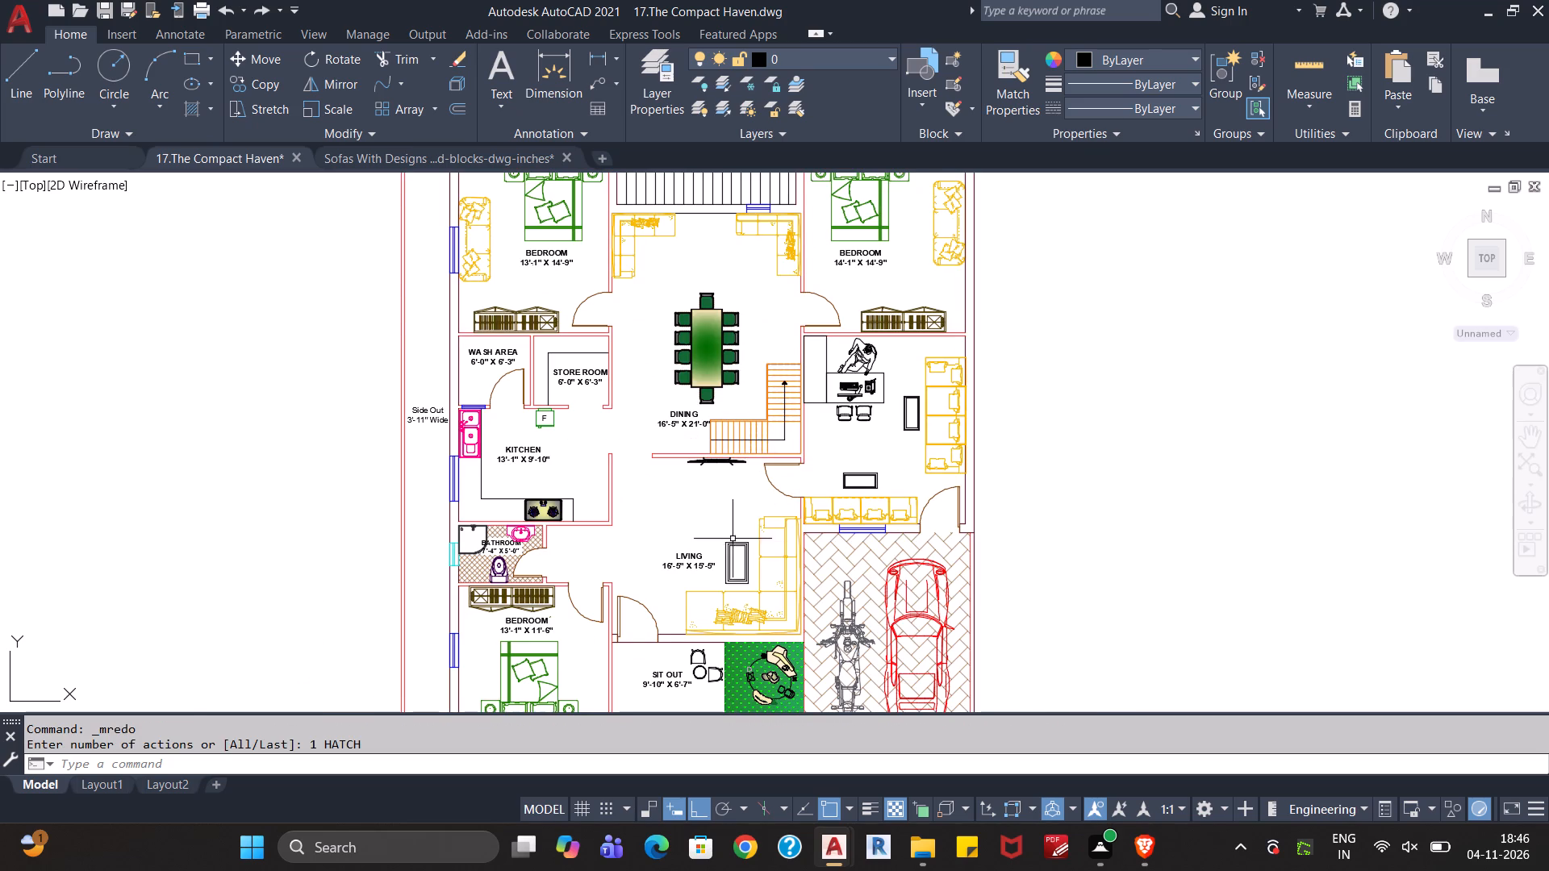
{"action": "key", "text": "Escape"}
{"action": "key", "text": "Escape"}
Examine the floor plan from the bathroom below the kitchen and the living room up to the bedrooms and backyard.
{"action": "scroll", "coordinate": [677, 533], "scroll_direction": "up", "scroll_amount": 1}
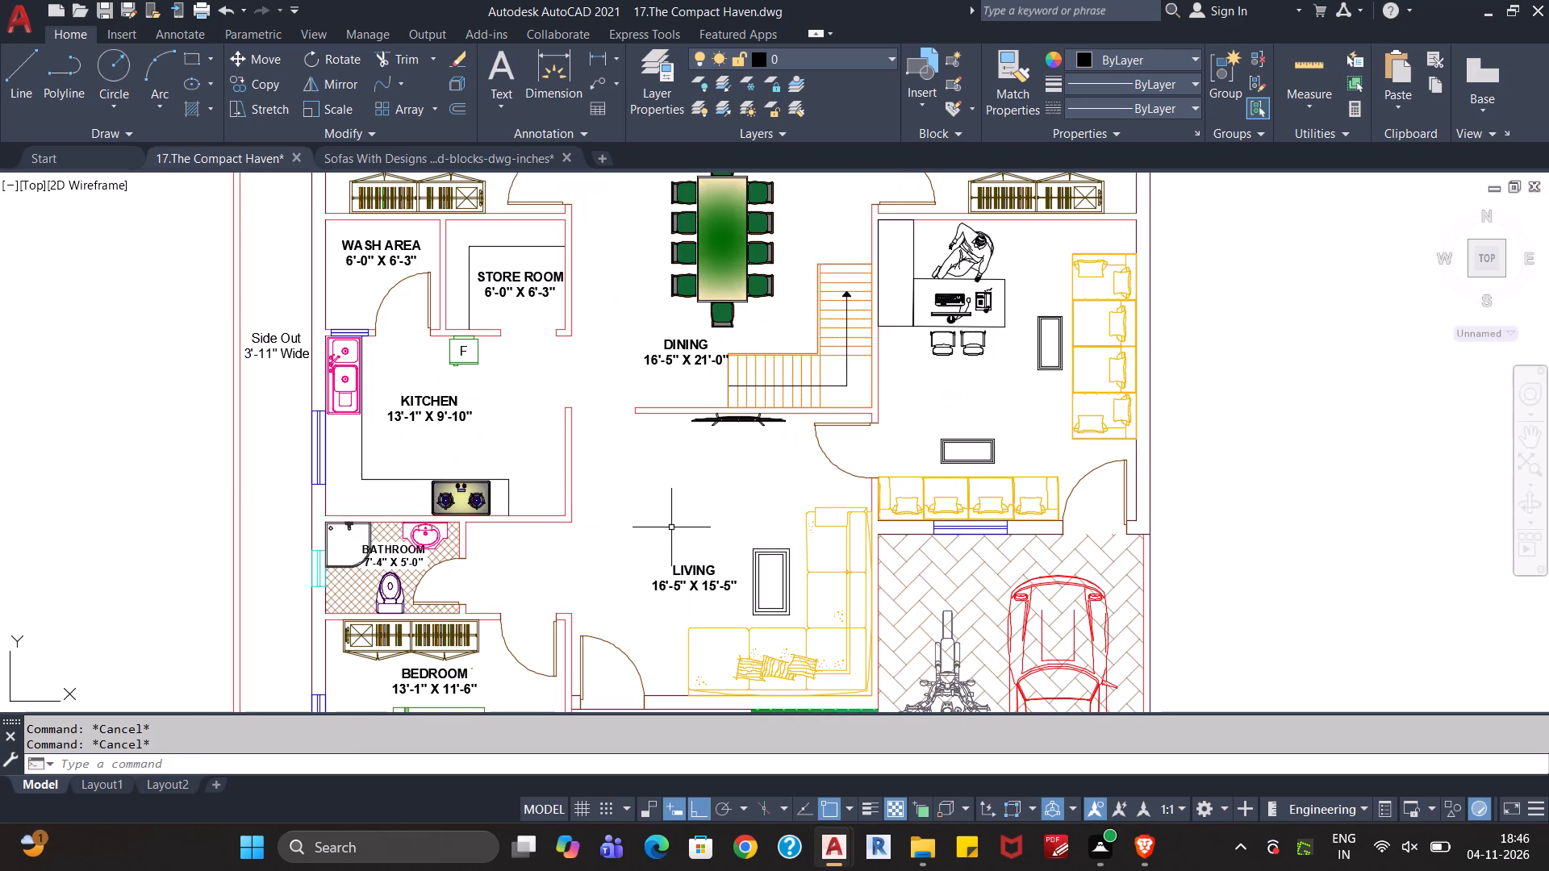
{"action": "middle_click_drag", "start_coordinate": [661, 515], "coordinate": [690, 448]}
{"action": "scroll", "coordinate": [648, 472], "scroll_direction": "up", "scroll_amount": 2}
{"action": "middle_click_drag", "start_coordinate": [603, 473], "coordinate": [728, 438]}
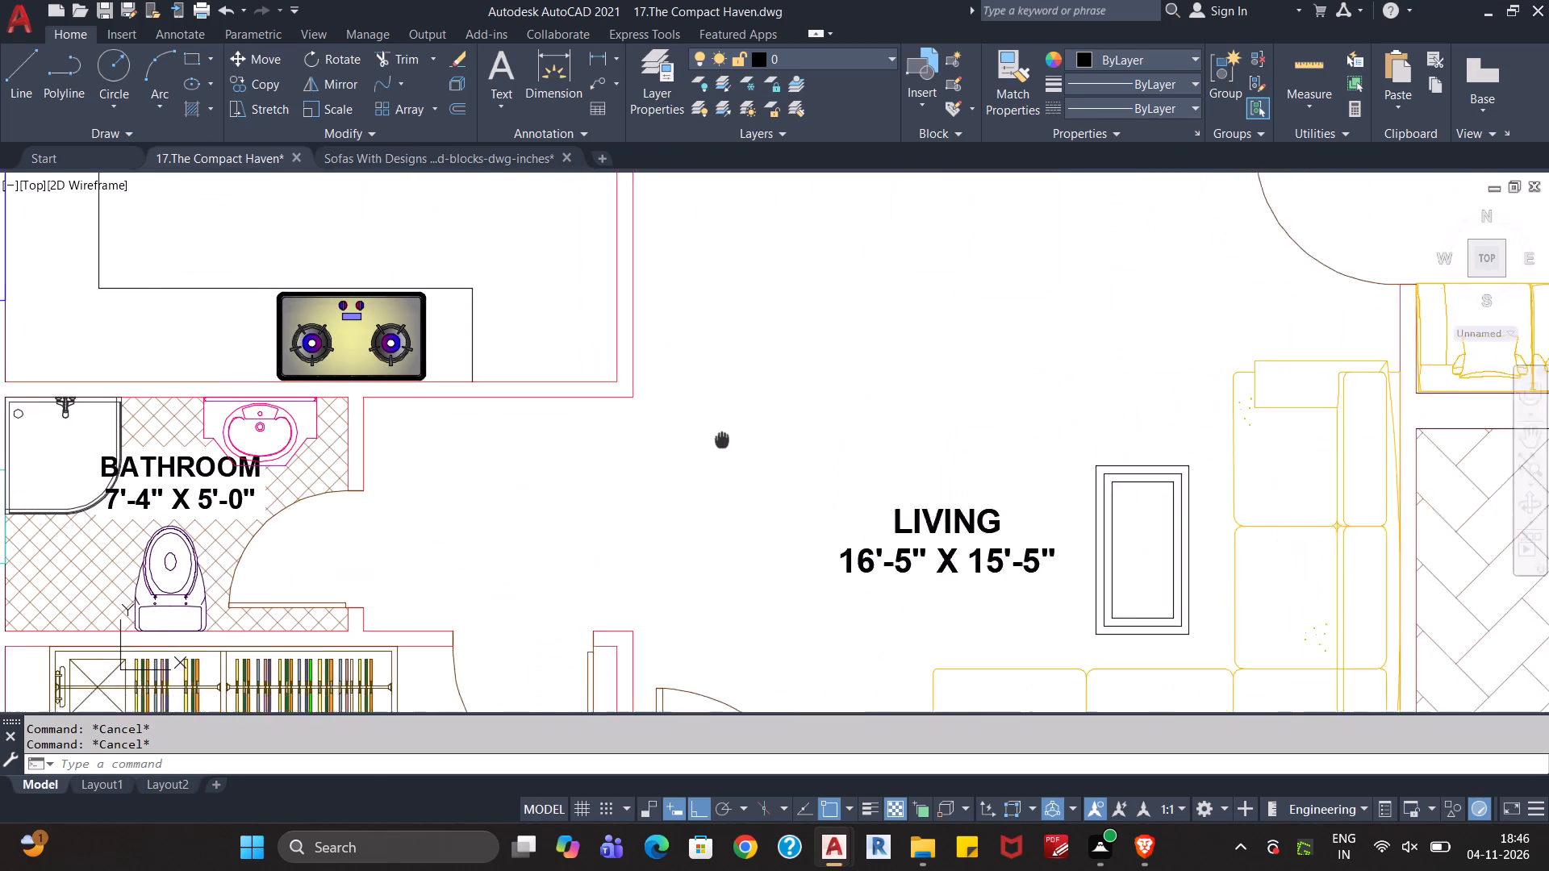
{"action": "middle_click_drag", "start_coordinate": [728, 438], "coordinate": [745, 432]}
{"action": "scroll", "coordinate": [745, 432], "scroll_direction": "down", "scroll_amount": 1}
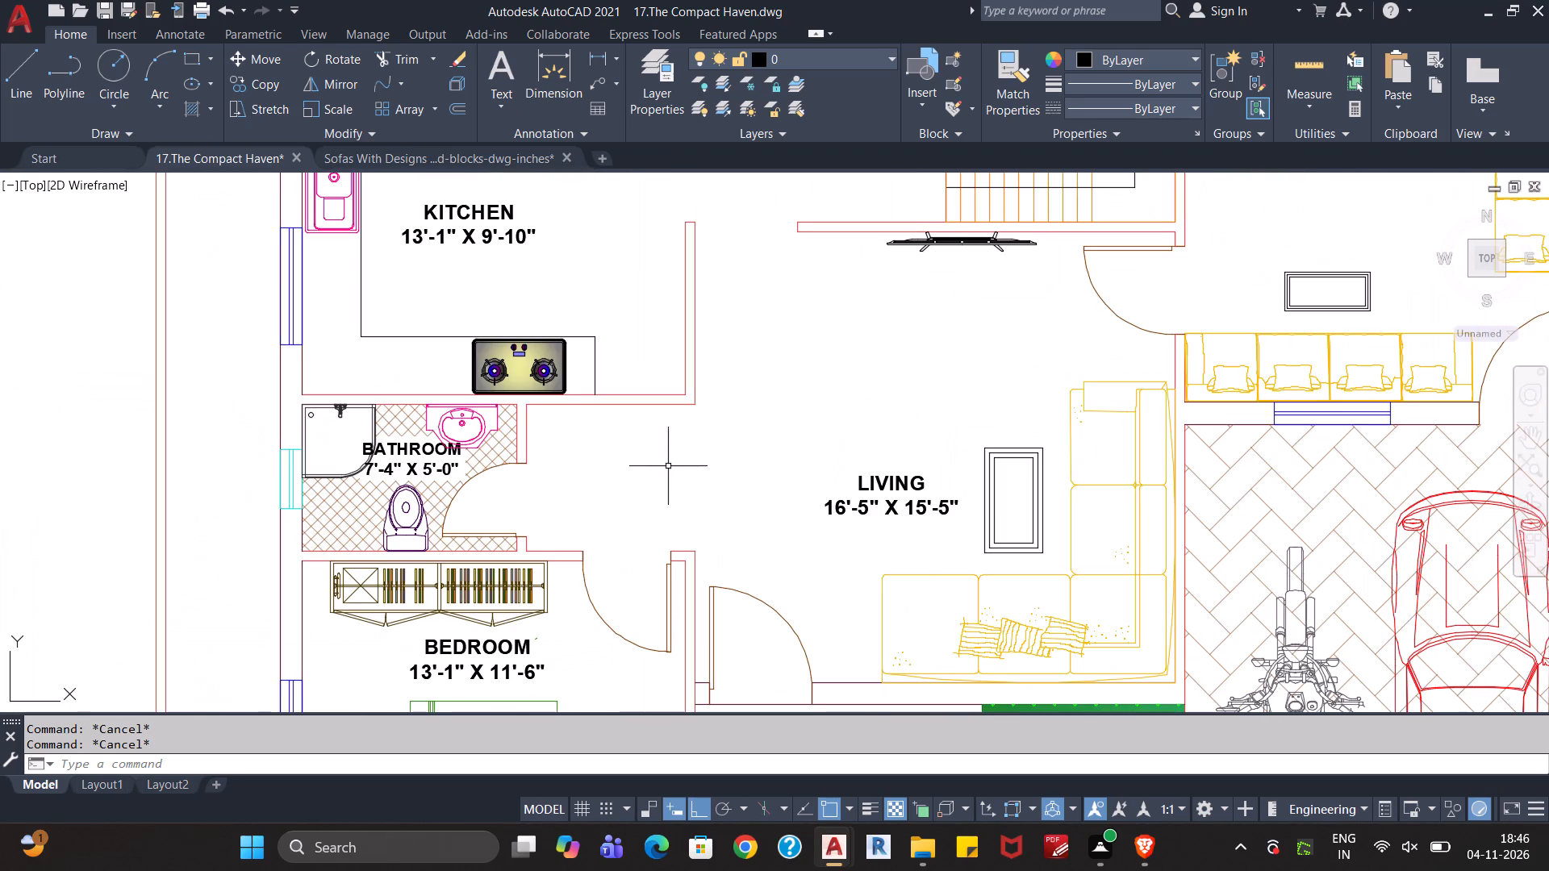
{"action": "scroll", "coordinate": [658, 484], "scroll_direction": "down", "scroll_amount": 1}
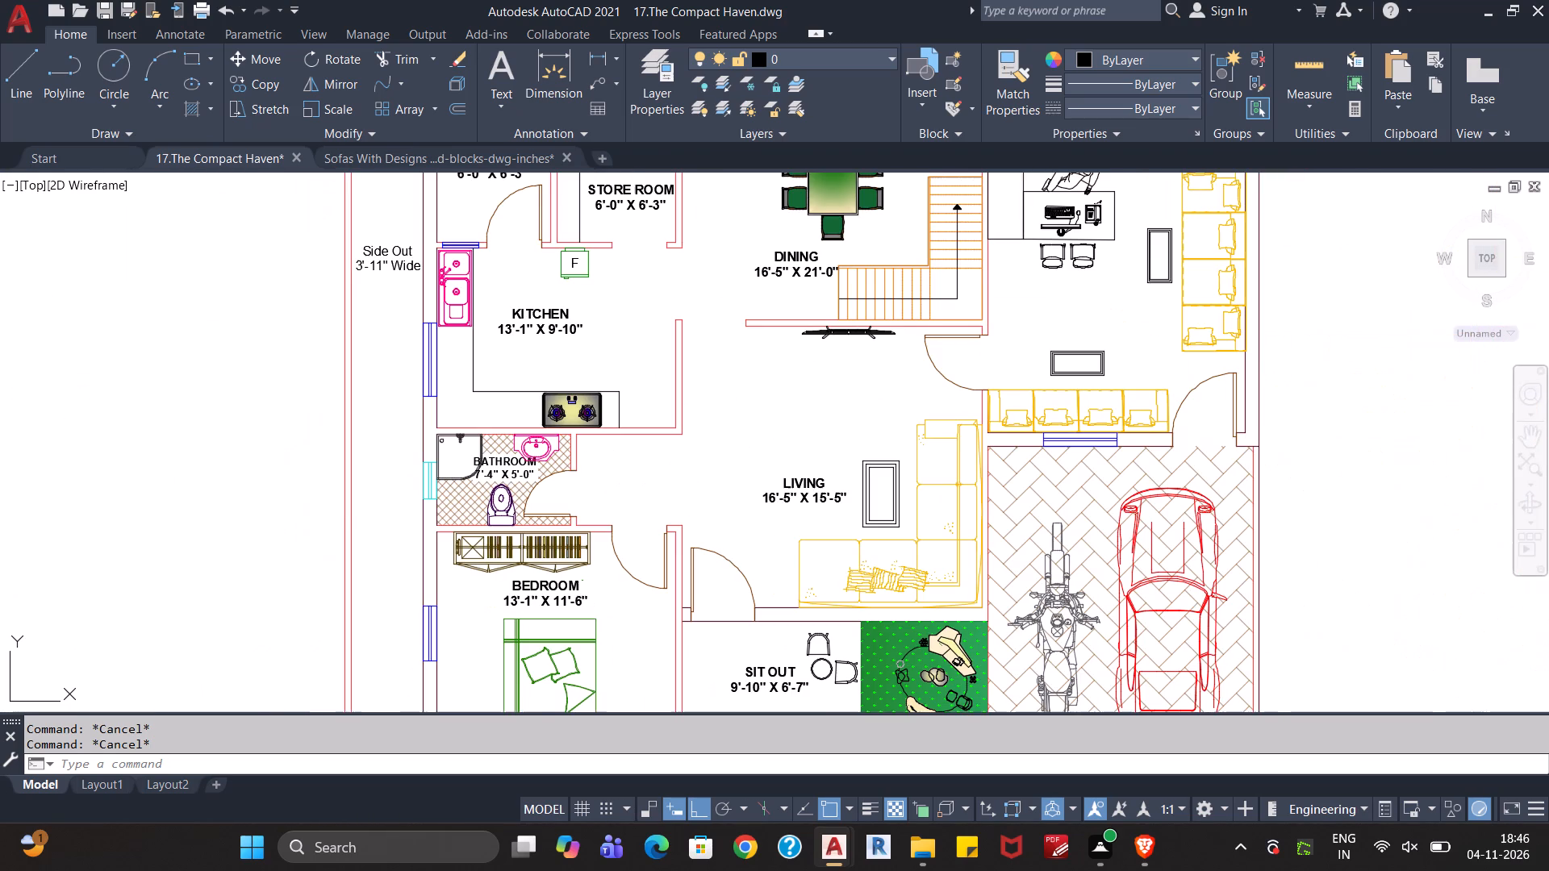
{"action": "middle_click_drag", "start_coordinate": [718, 401], "coordinate": [682, 546]}
{"action": "scroll", "coordinate": [678, 477], "scroll_direction": "down", "scroll_amount": 1}
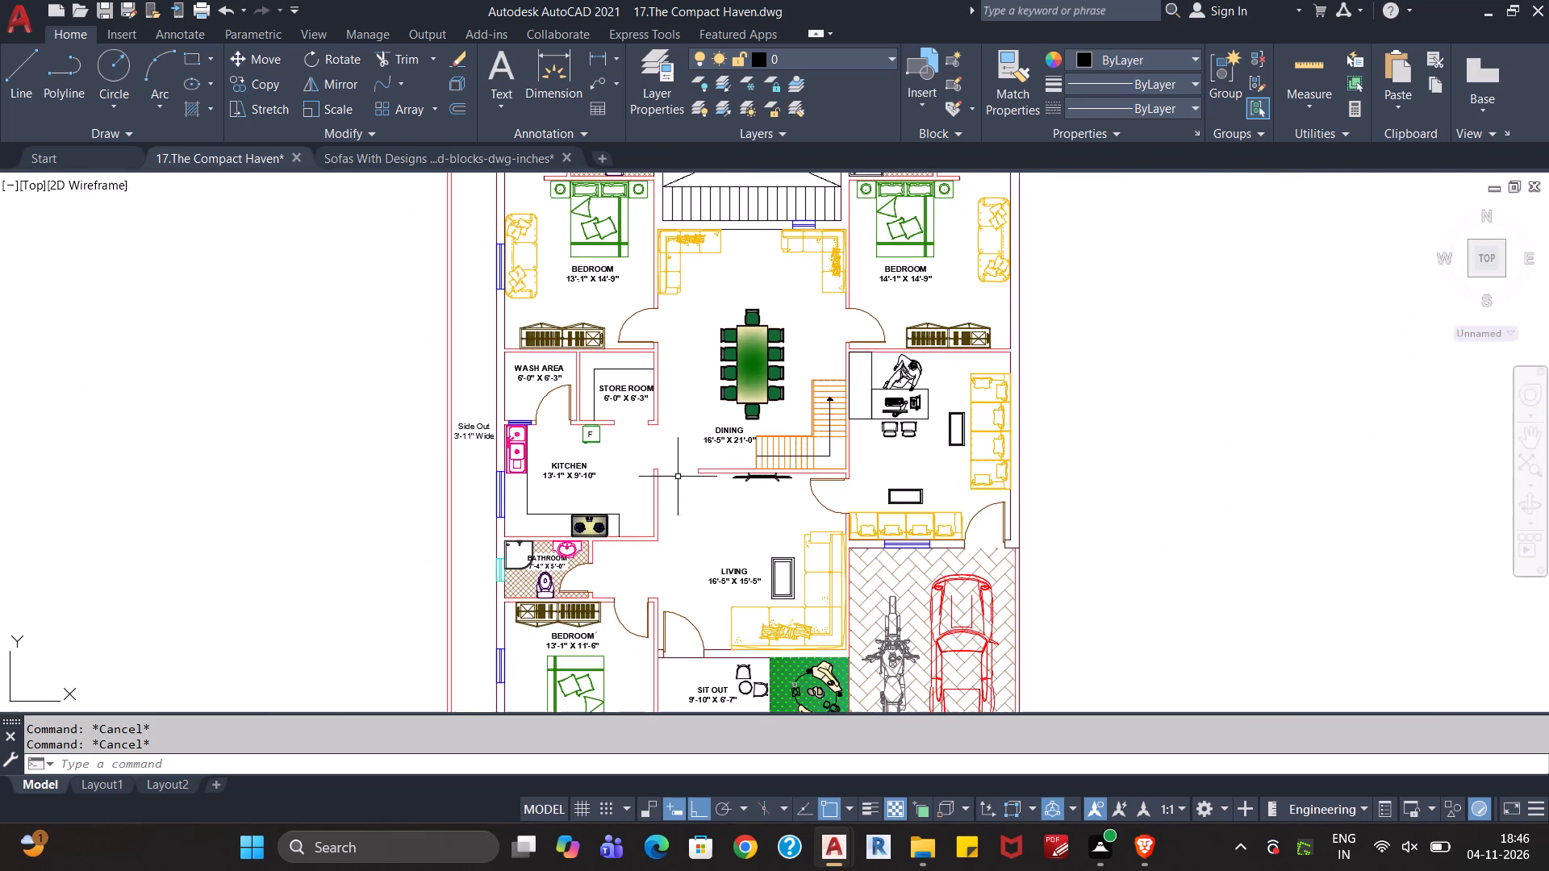
{"action": "middle_click_drag", "start_coordinate": [681, 391], "coordinate": [652, 518]}
{"action": "scroll", "coordinate": [653, 483], "scroll_direction": "up", "scroll_amount": 1}
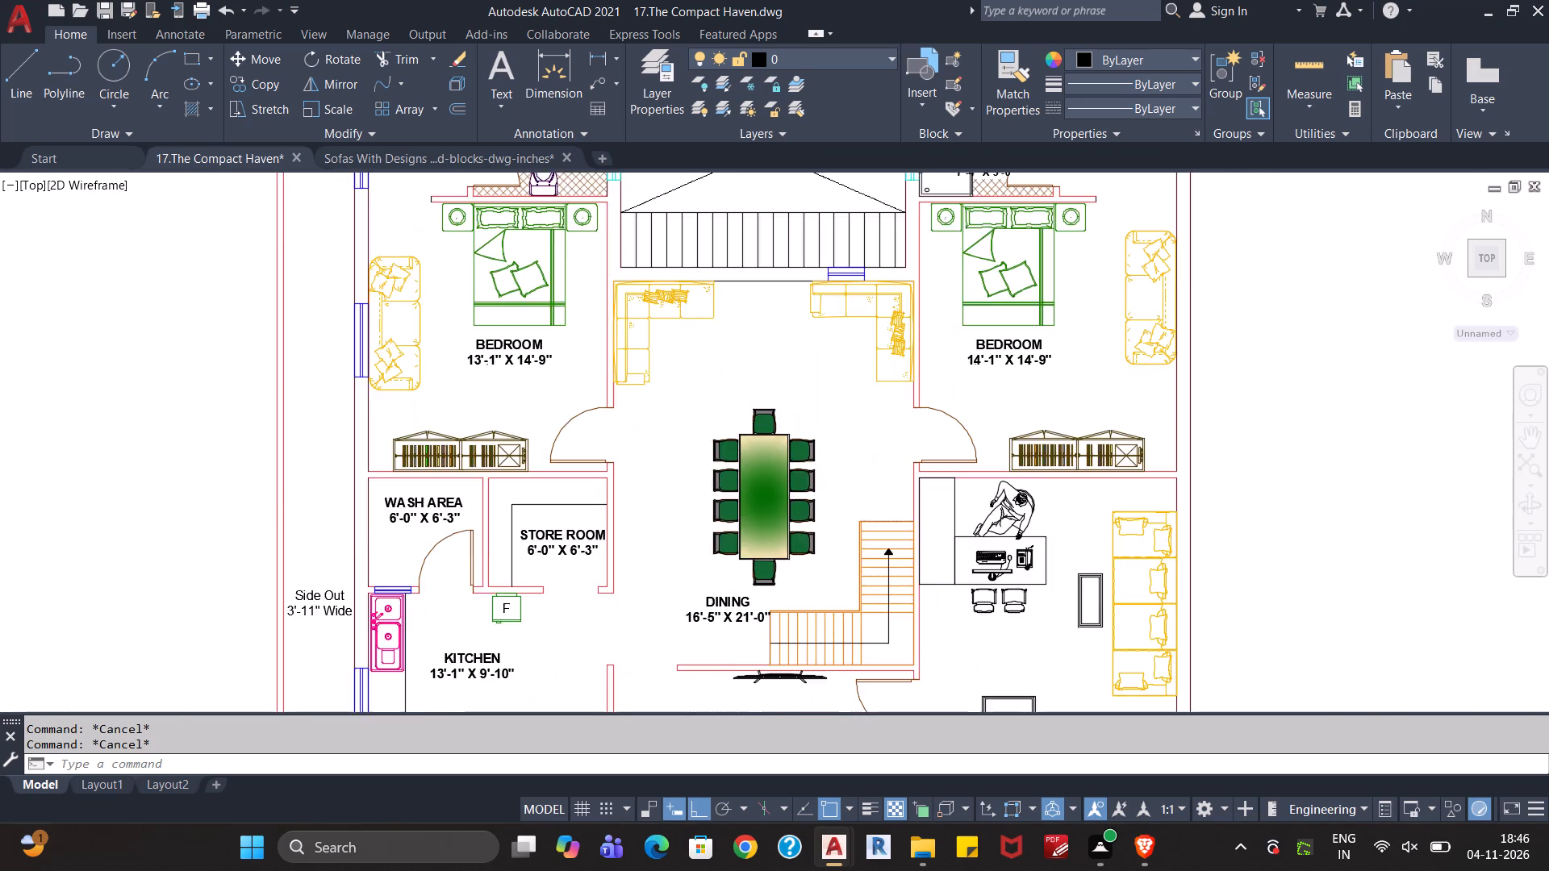
{"action": "scroll", "coordinate": [653, 483], "scroll_direction": "up", "scroll_amount": 1}
{"action": "middle_click_drag", "start_coordinate": [650, 436], "coordinate": [645, 561]}
{"action": "scroll", "coordinate": [645, 537], "scroll_direction": "down", "scroll_amount": 2}
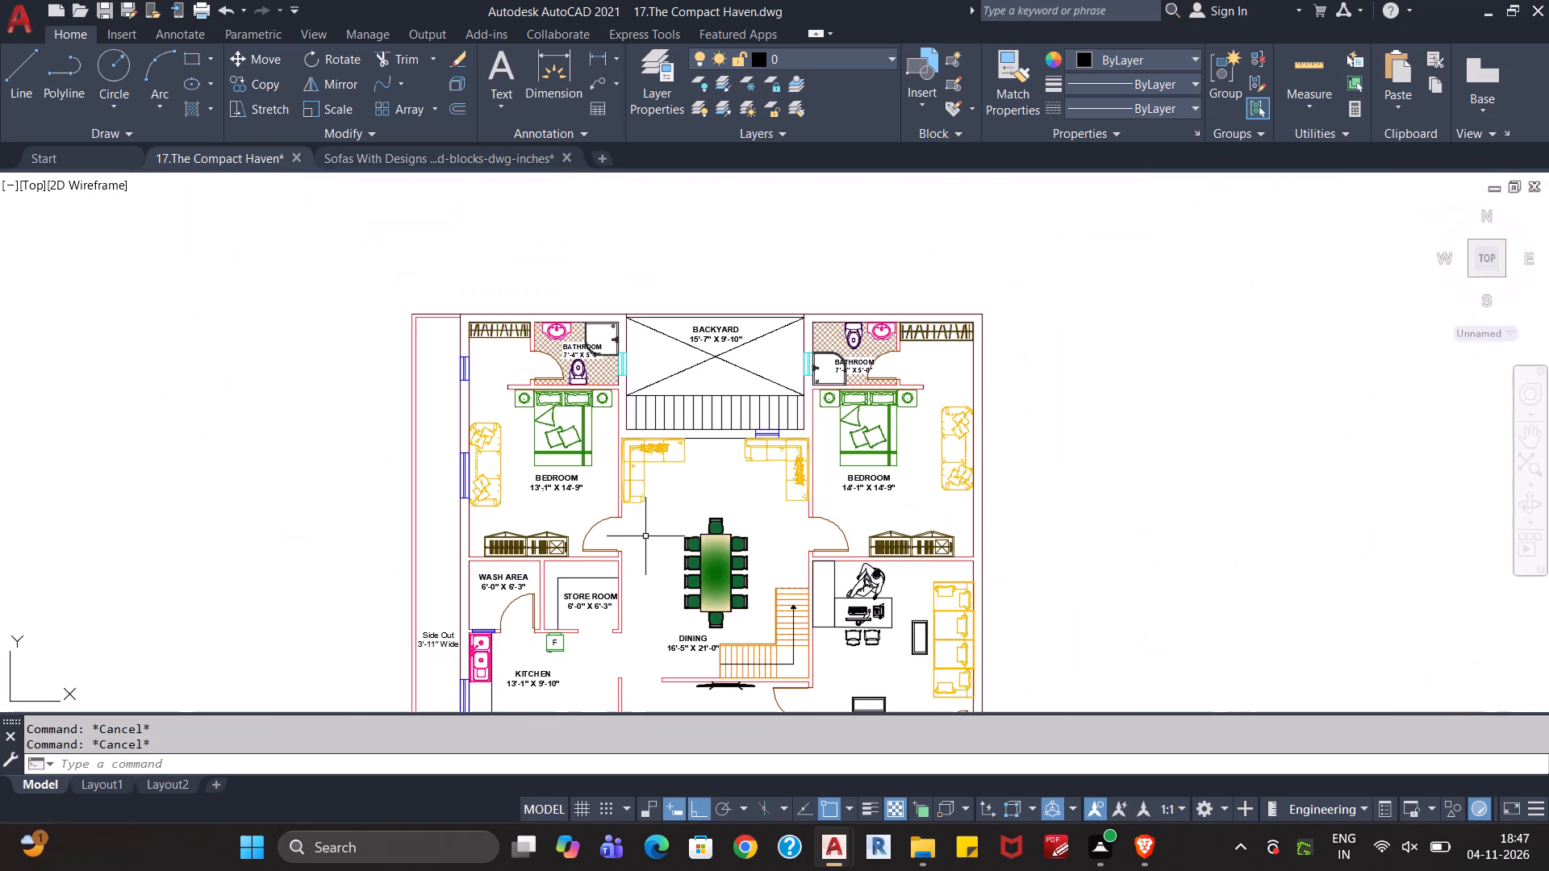
{"action": "middle_click_drag", "start_coordinate": [638, 550], "coordinate": [682, 465]}
Draw two crossing diagonal lines from corner to corner across the wash area, with Ortho off.
{"action": "scroll", "coordinate": [555, 545], "scroll_direction": "up", "scroll_amount": 3}
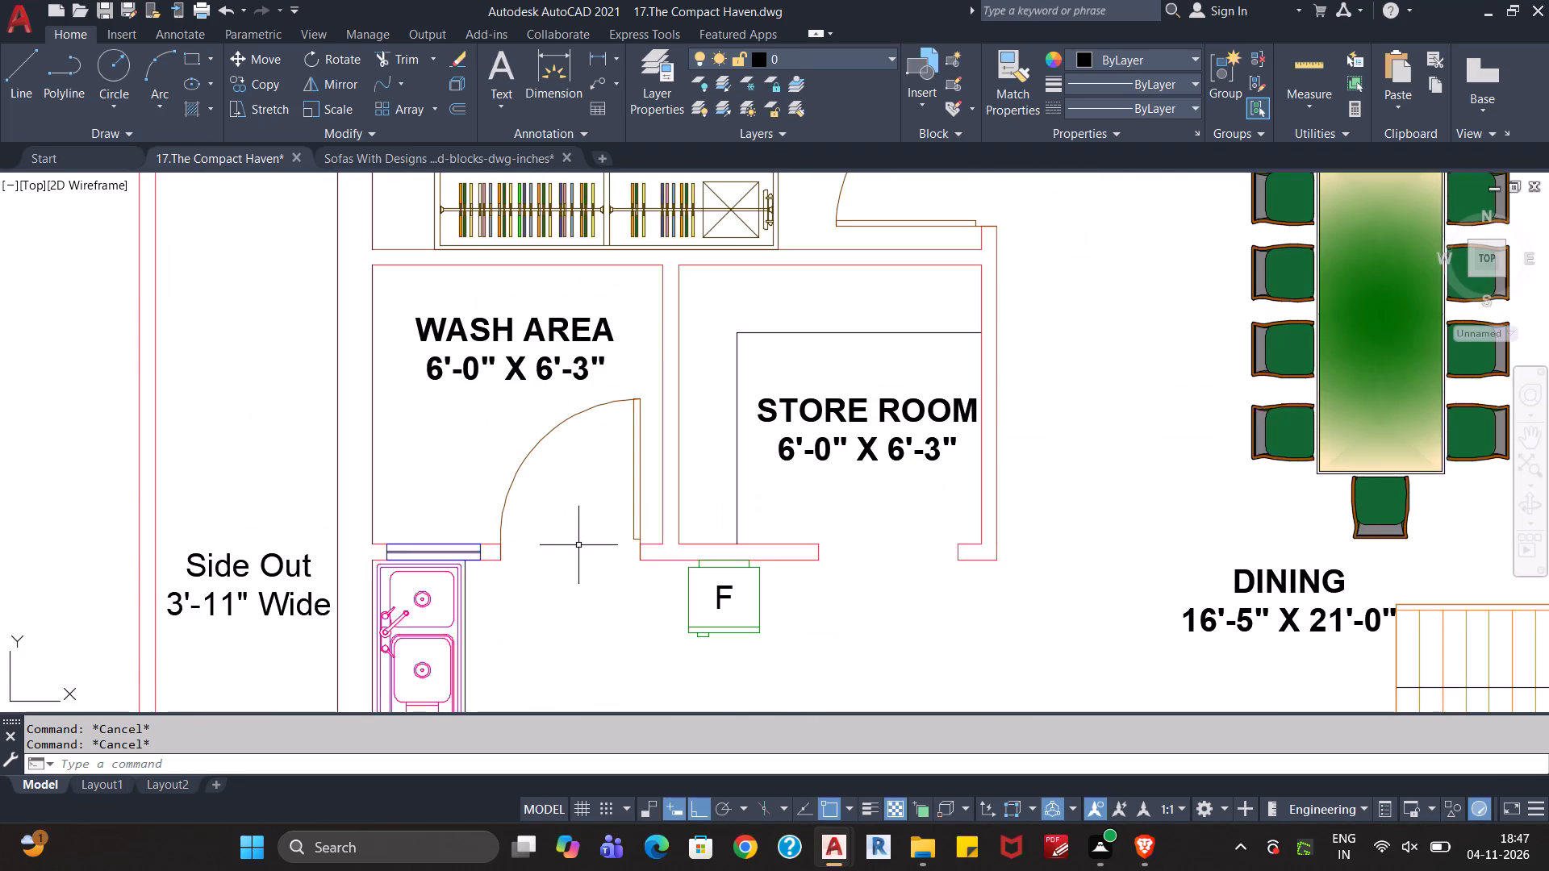
{"action": "key", "text": "x"}
{"action": "key", "text": "BackSpace"}
{"action": "key", "text": "l"}
{"action": "key", "text": "Return"}
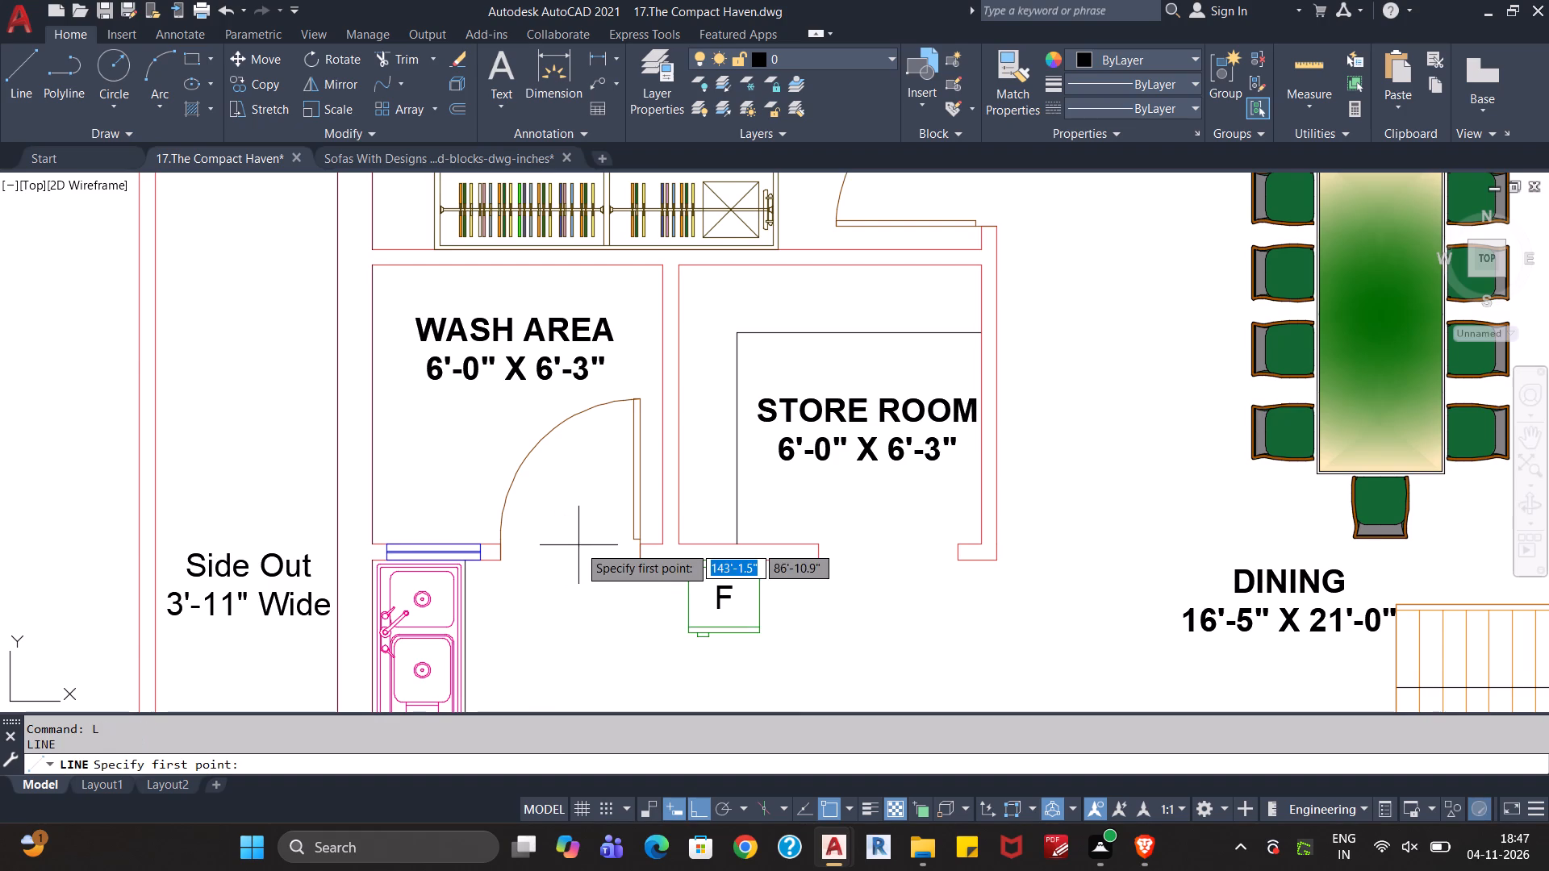
{"action": "key", "text": "F8"}
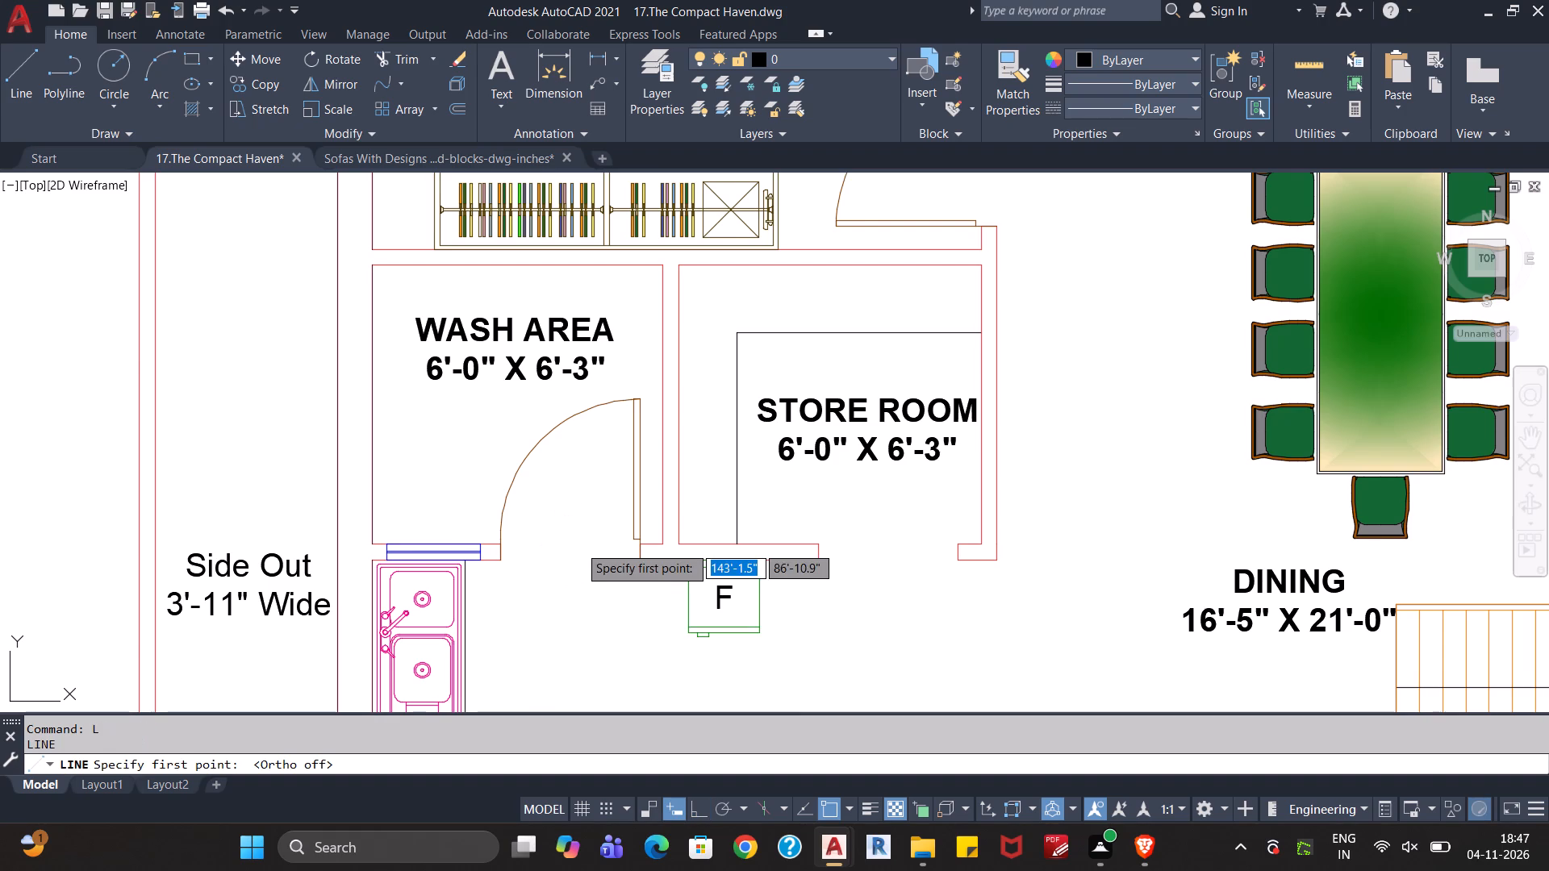
{"action": "left_click", "coordinate": [374, 540]}
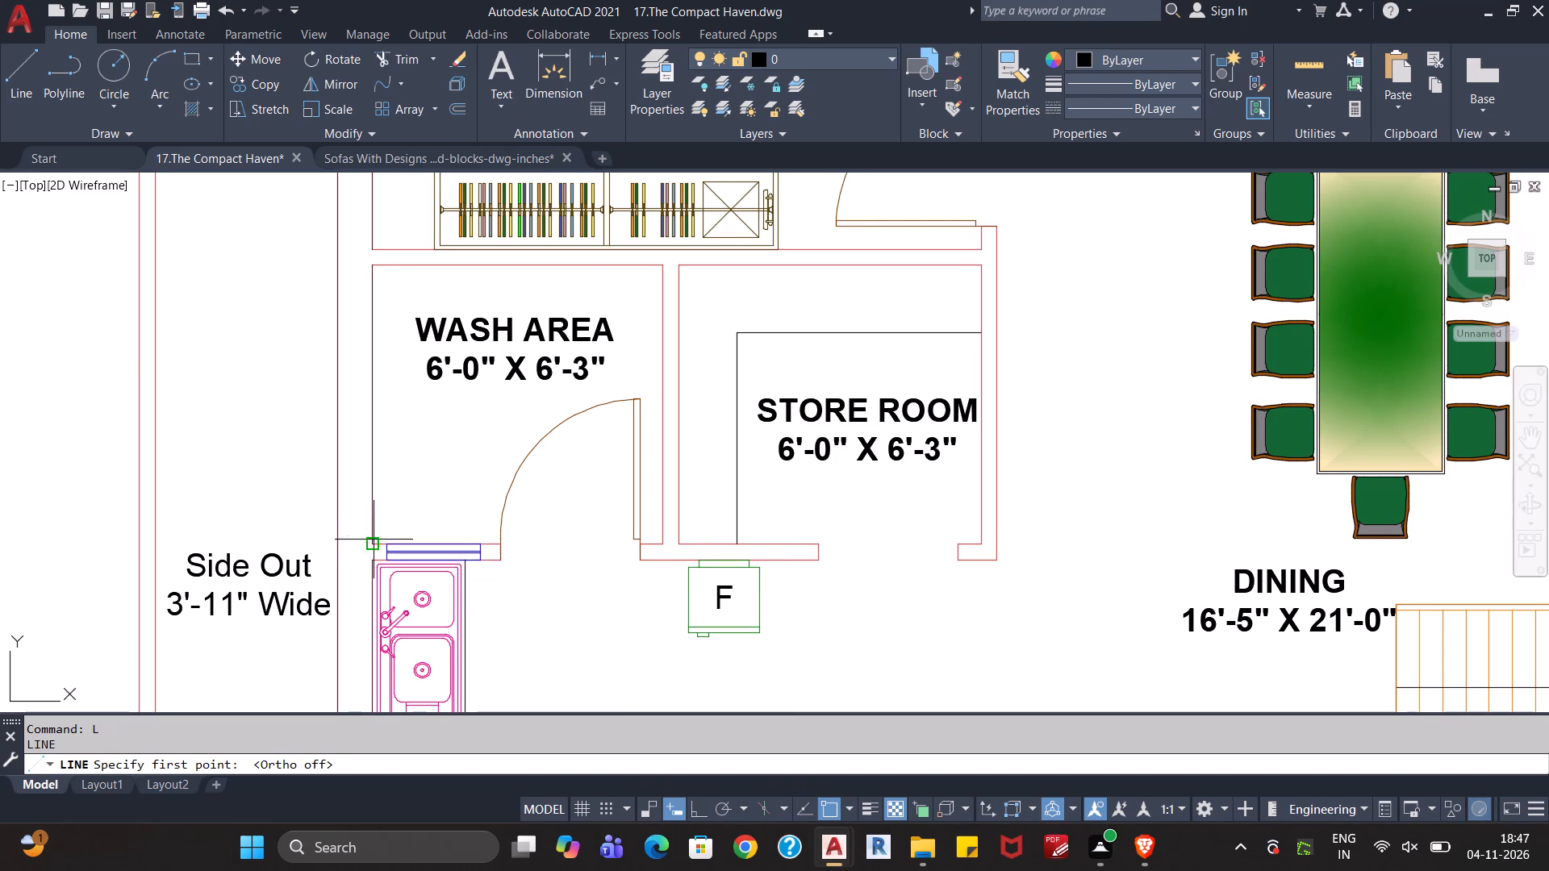
{"action": "left_click", "coordinate": [659, 266]}
{"action": "key", "text": "Escape"}
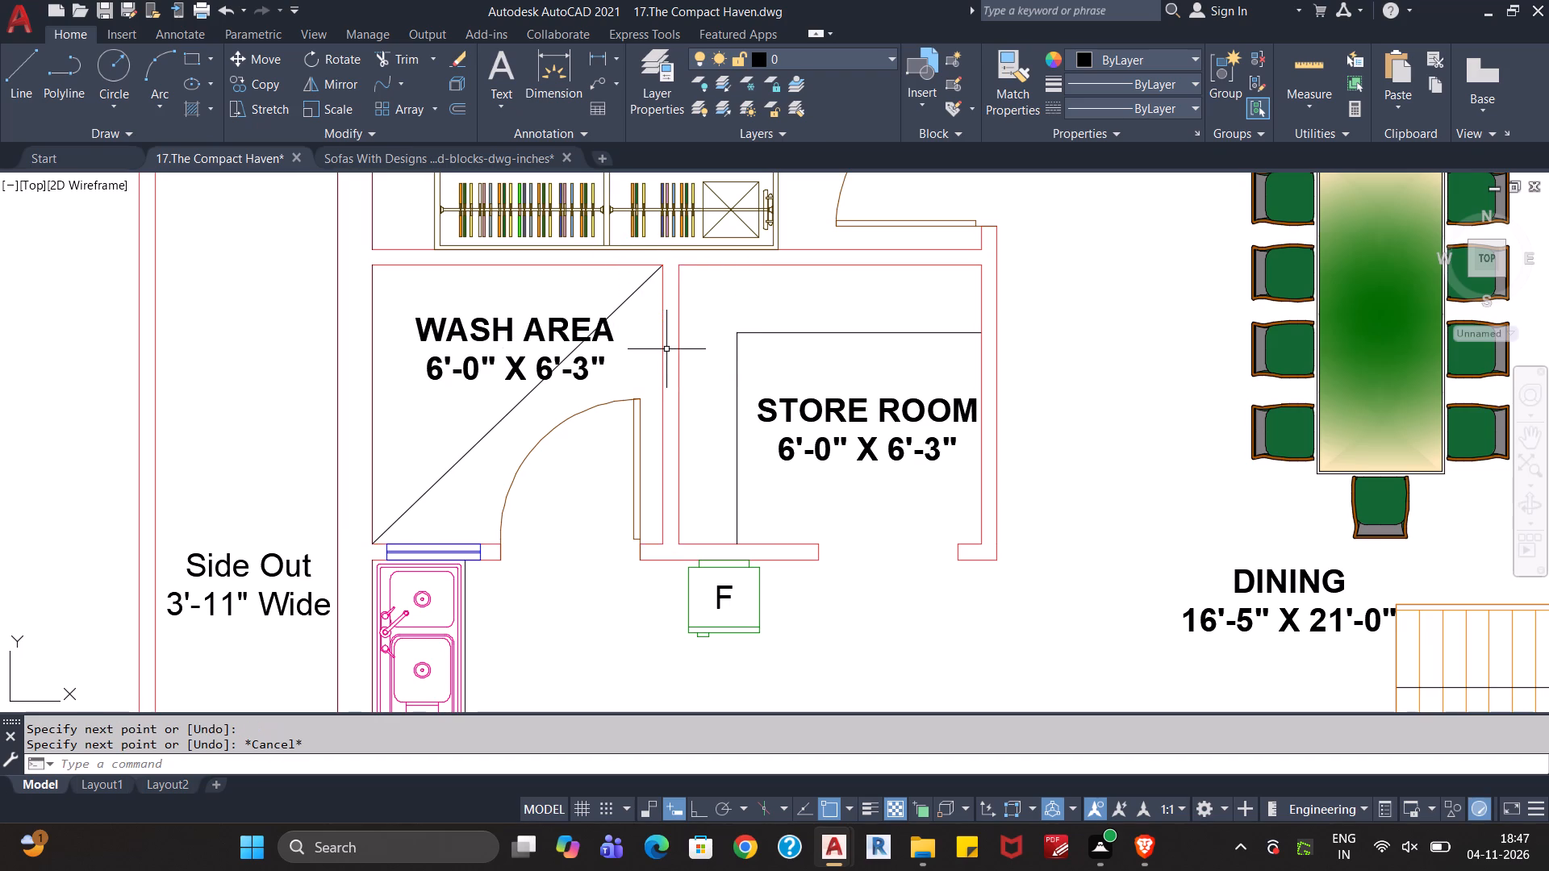
{"action": "key", "text": "l"}
{"action": "key", "text": "Return"}
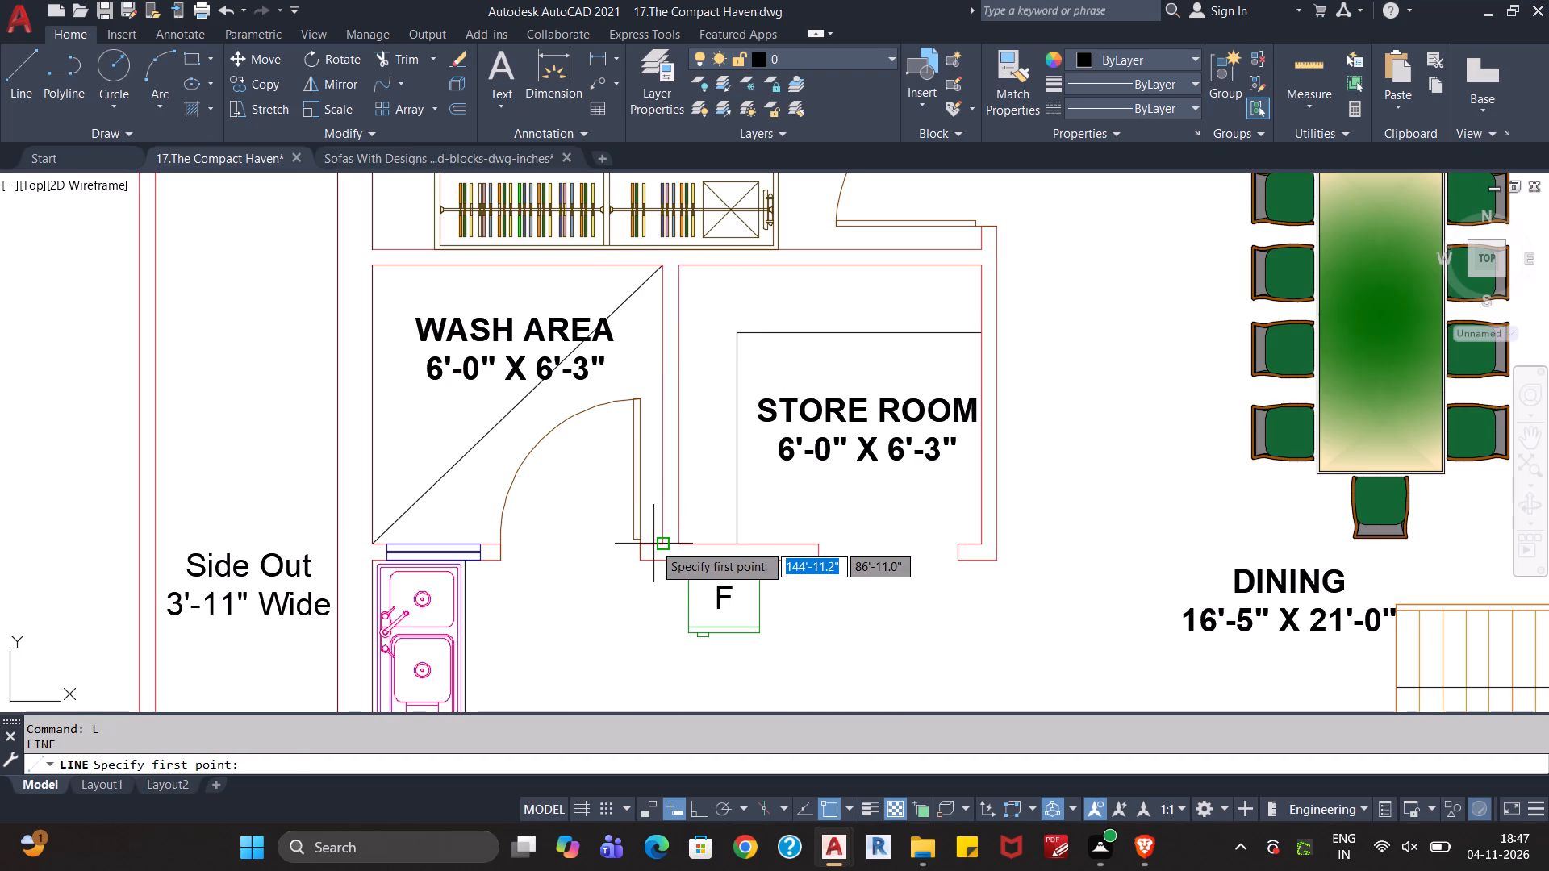
{"action": "left_click", "coordinate": [653, 544]}
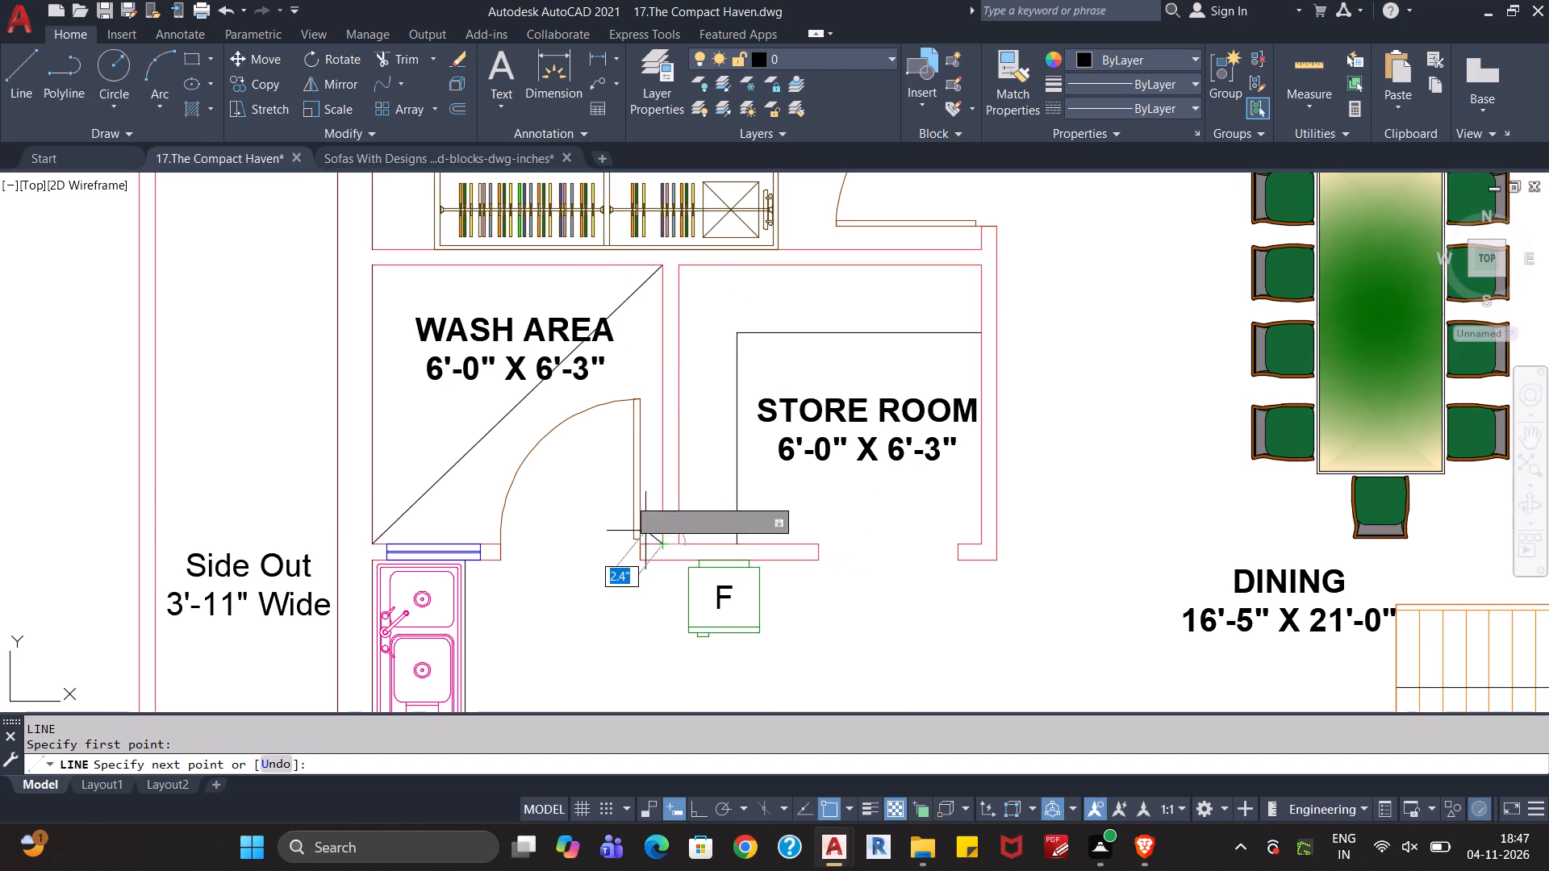
{"action": "left_click", "coordinate": [374, 271]}
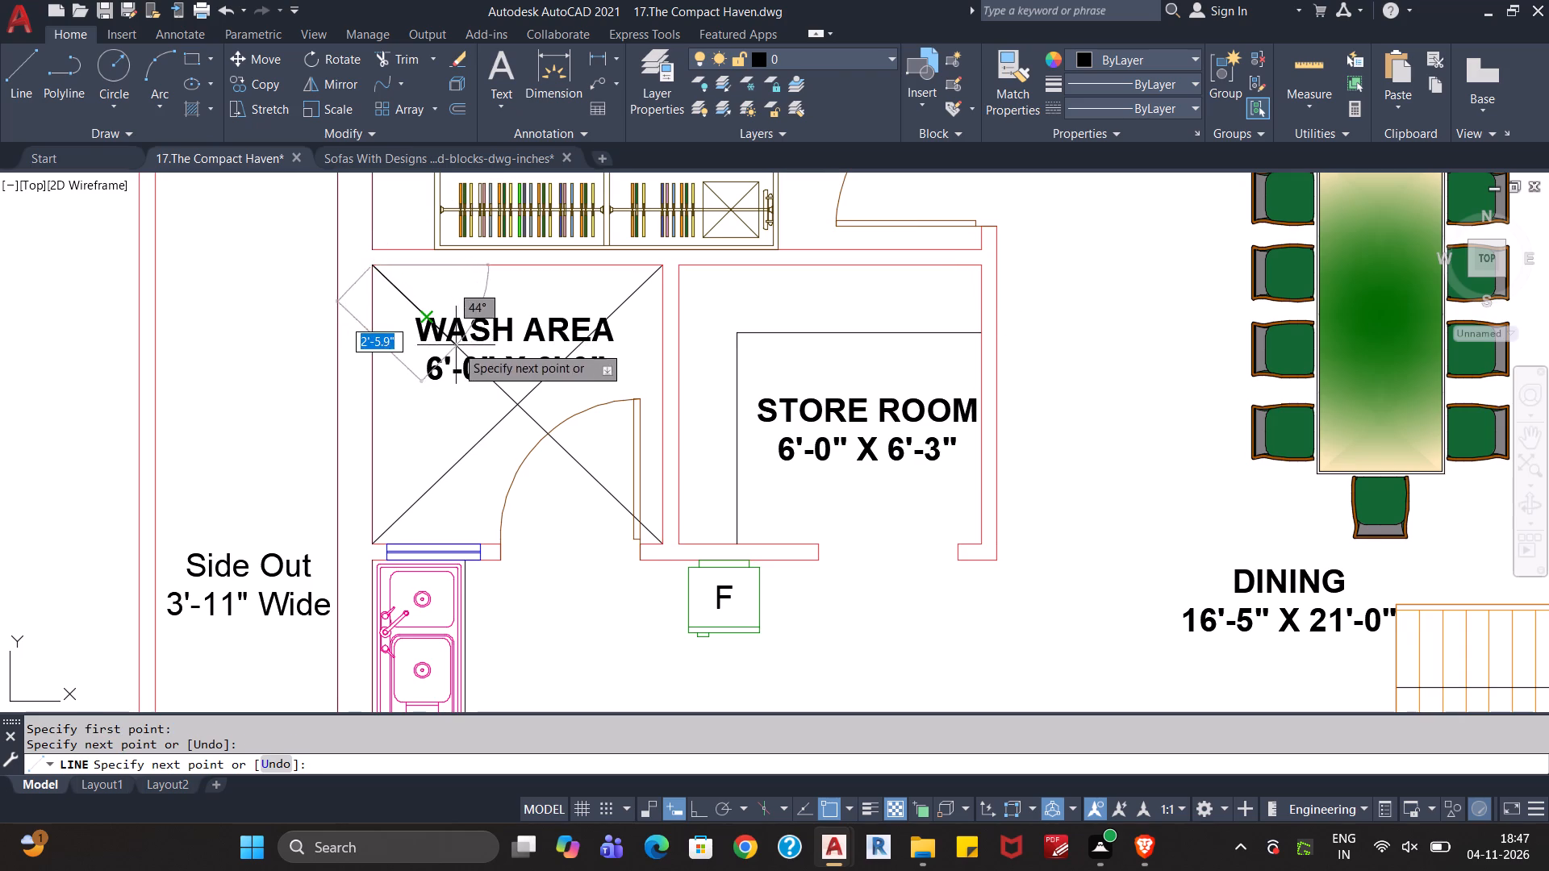
{"action": "key", "text": "Escape"}
Give both wash area diagonals the grey colour 147,149,152 and the ACAD_ISO05W100 linetype.
{"action": "left_click", "coordinate": [548, 410]}
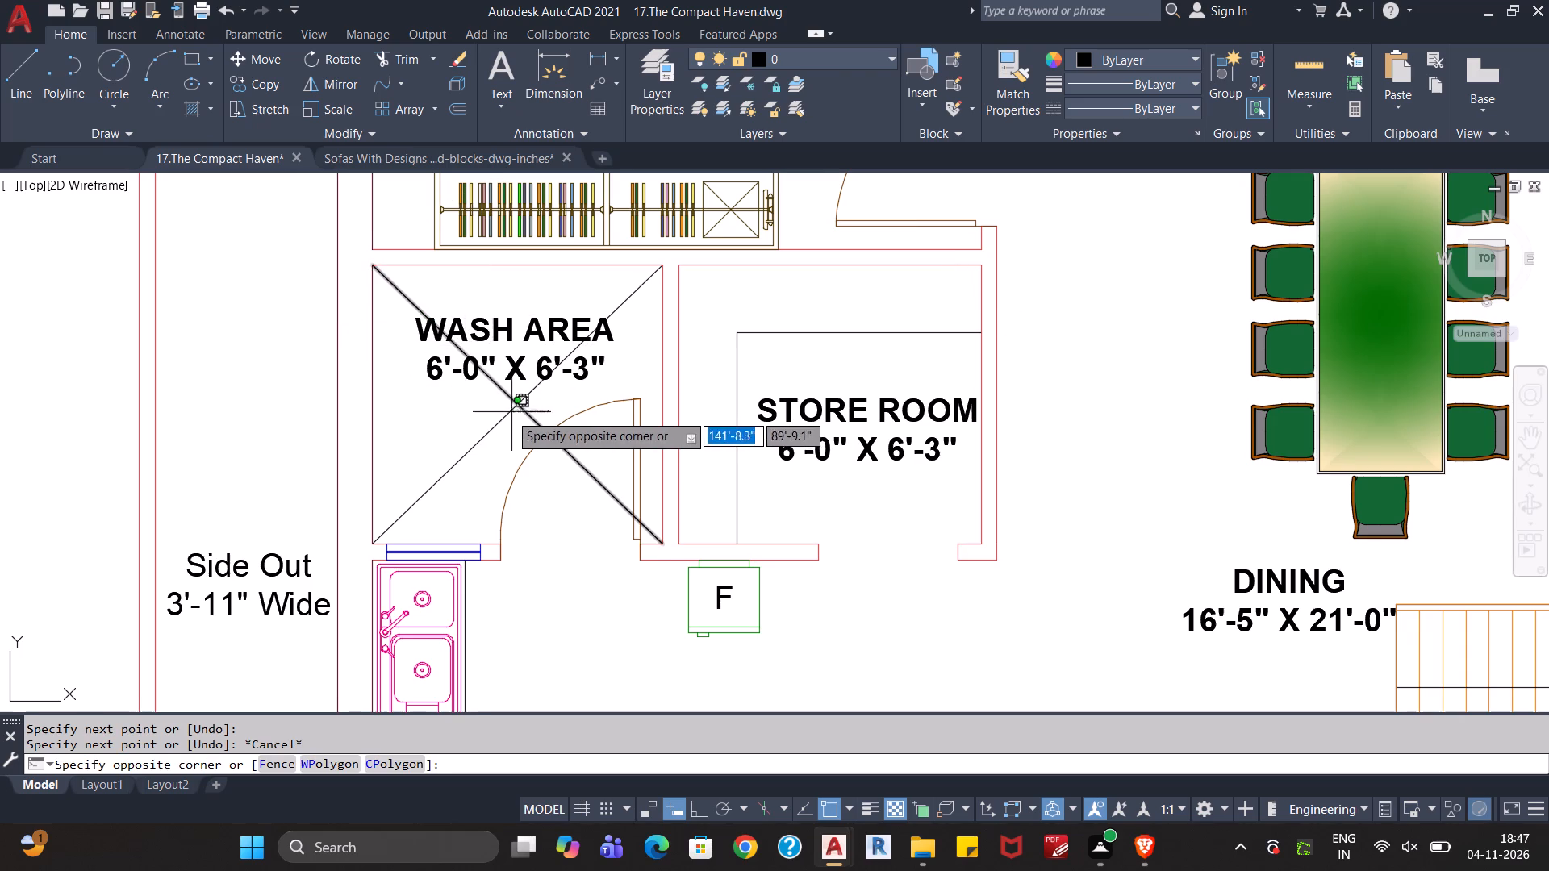
{"action": "left_click", "coordinate": [491, 422]}
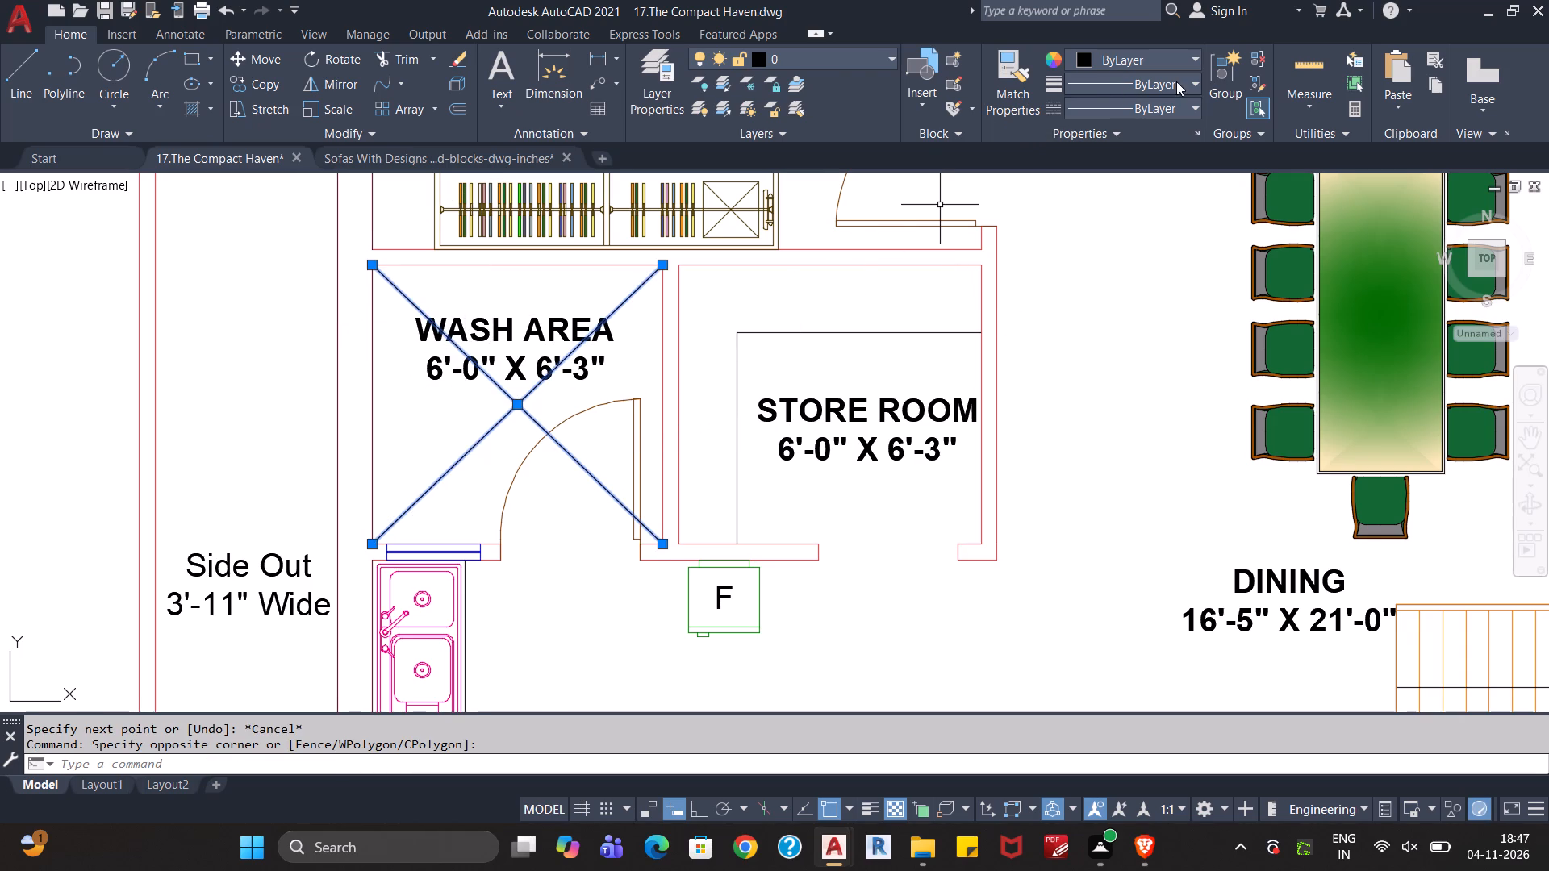
{"action": "left_click", "coordinate": [1172, 58]}
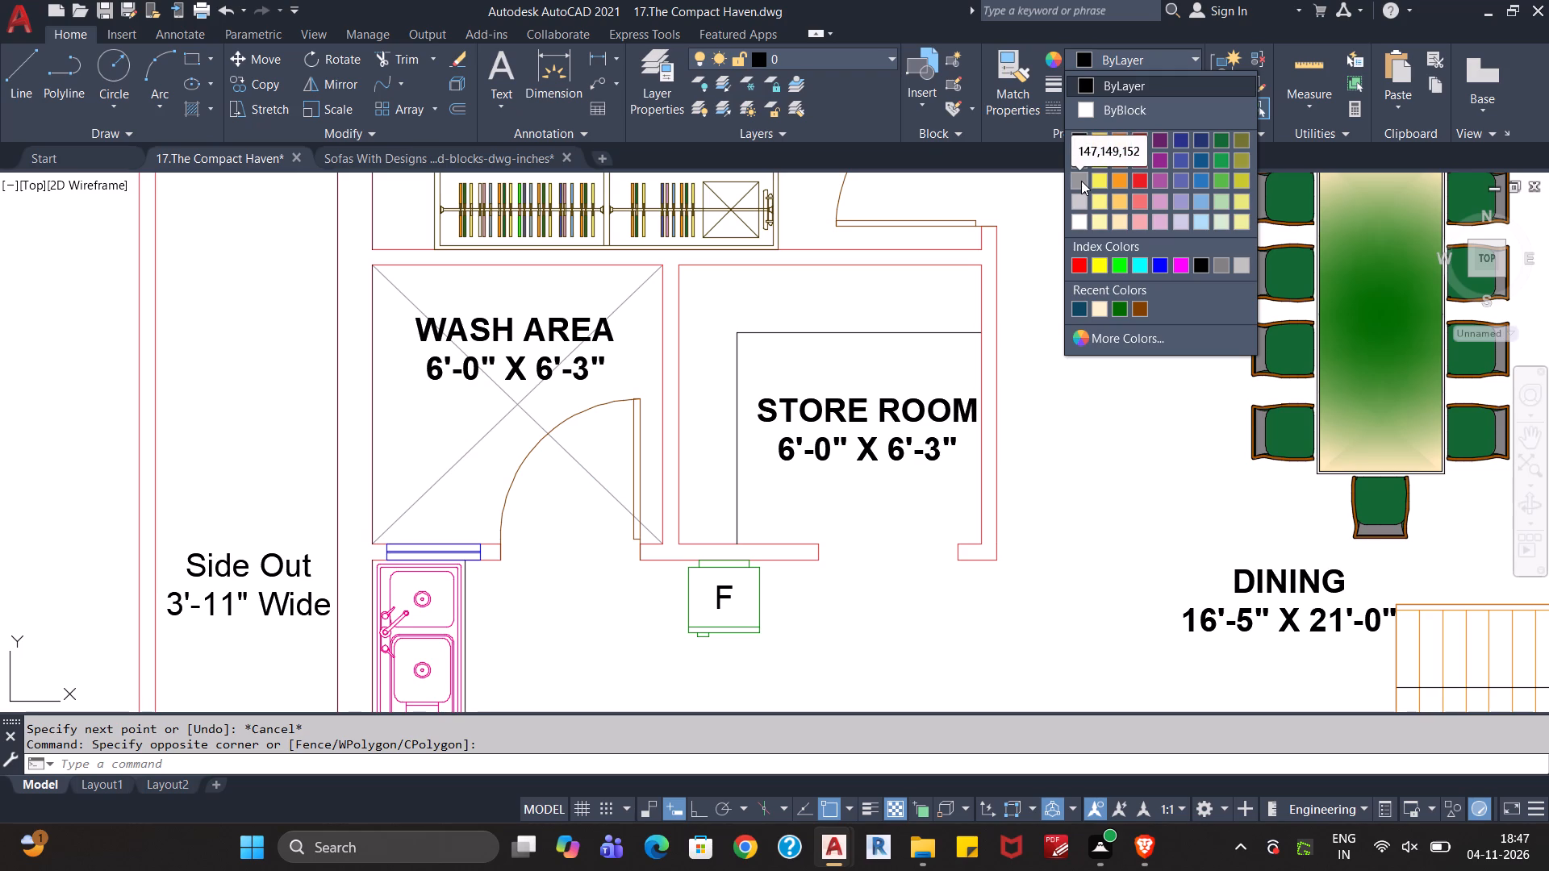
{"action": "left_click", "coordinate": [1081, 181]}
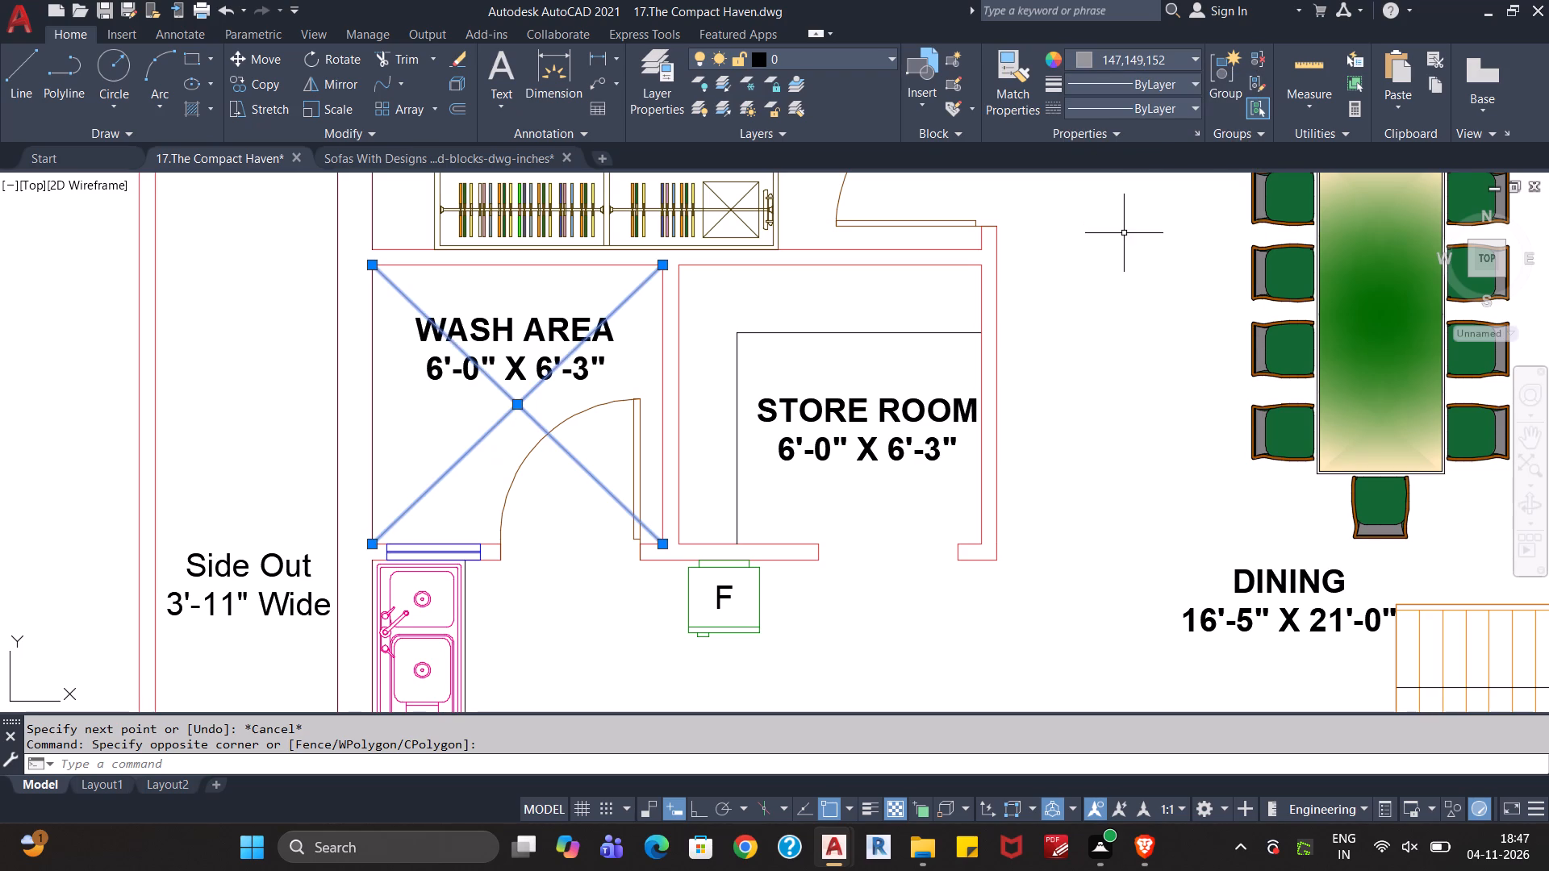
{"action": "left_click", "coordinate": [1169, 107]}
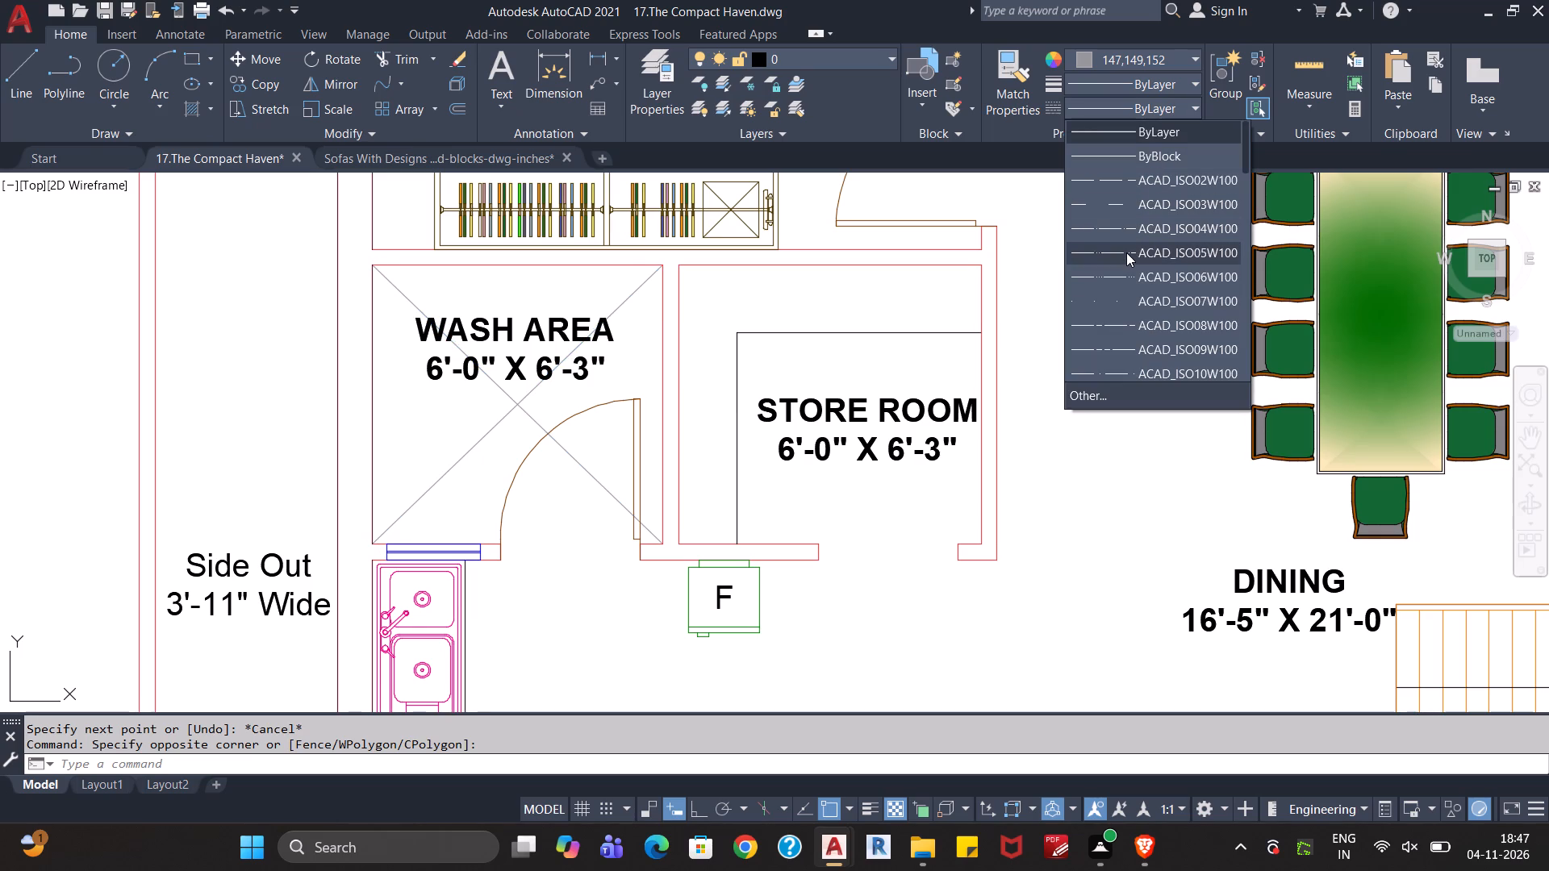
{"action": "left_click", "coordinate": [1126, 252]}
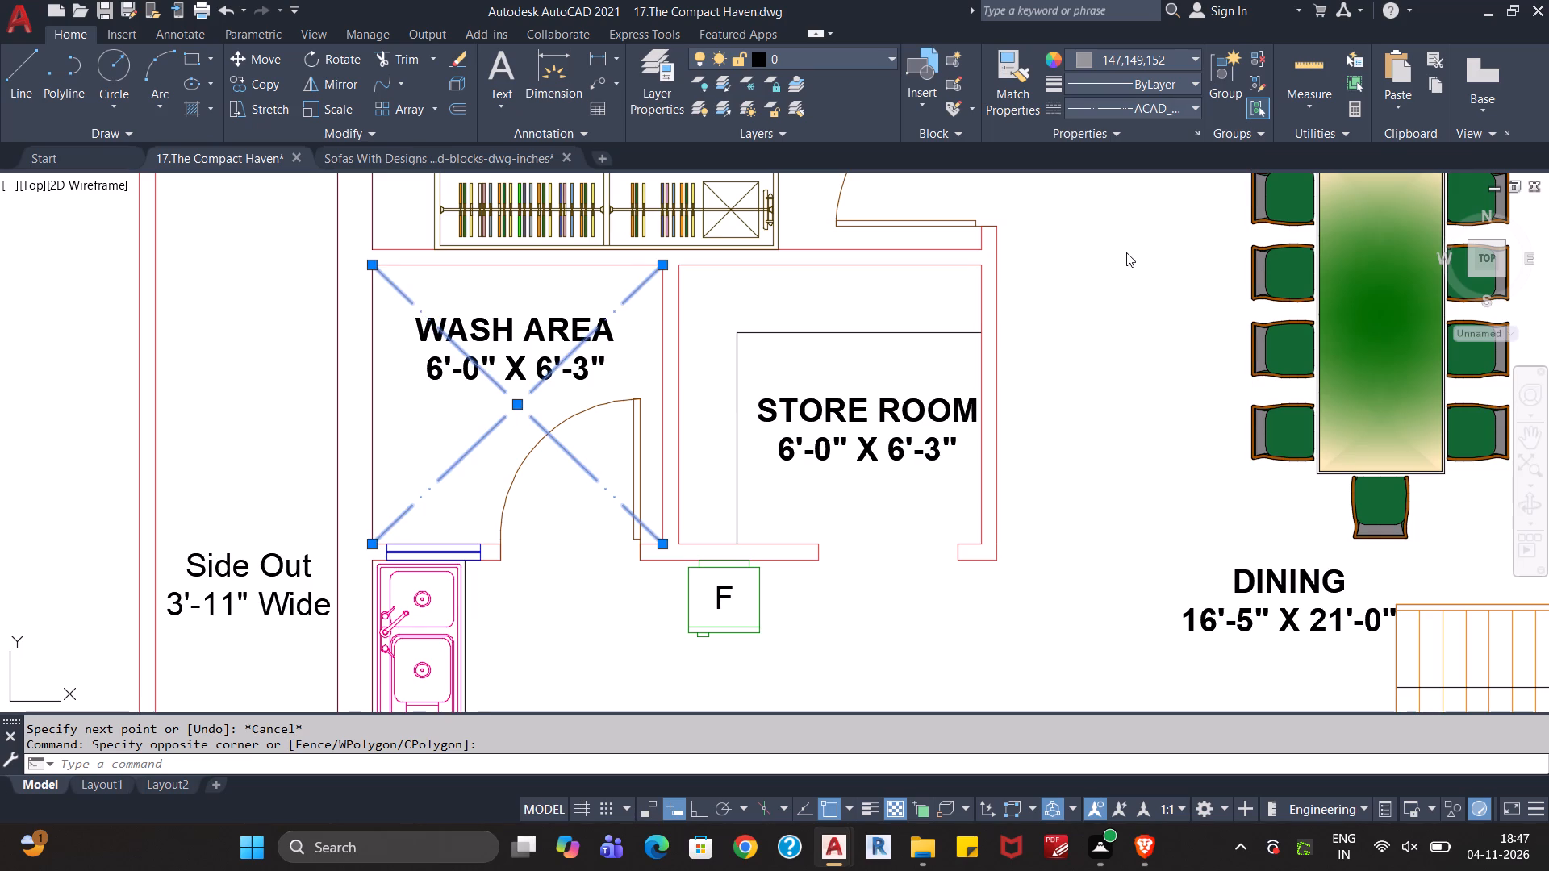
{"action": "key", "text": "Escape"}
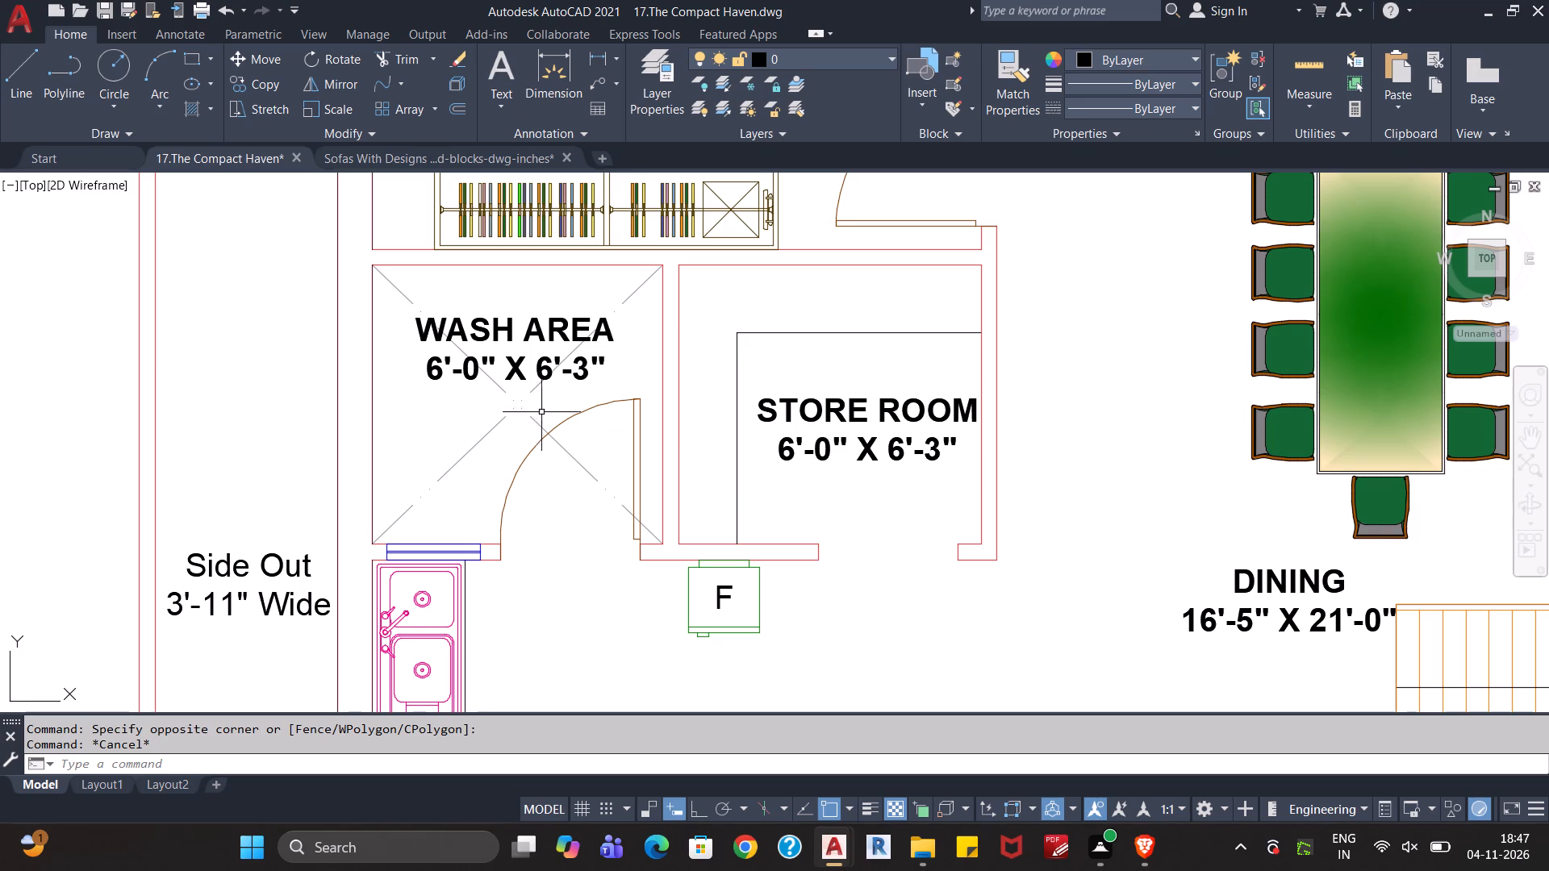
Match the properties of a wash area diagonal onto the two crossing lines in the backyard.
{"action": "type", "text": "MA"}
{"action": "key", "text": "Return"}
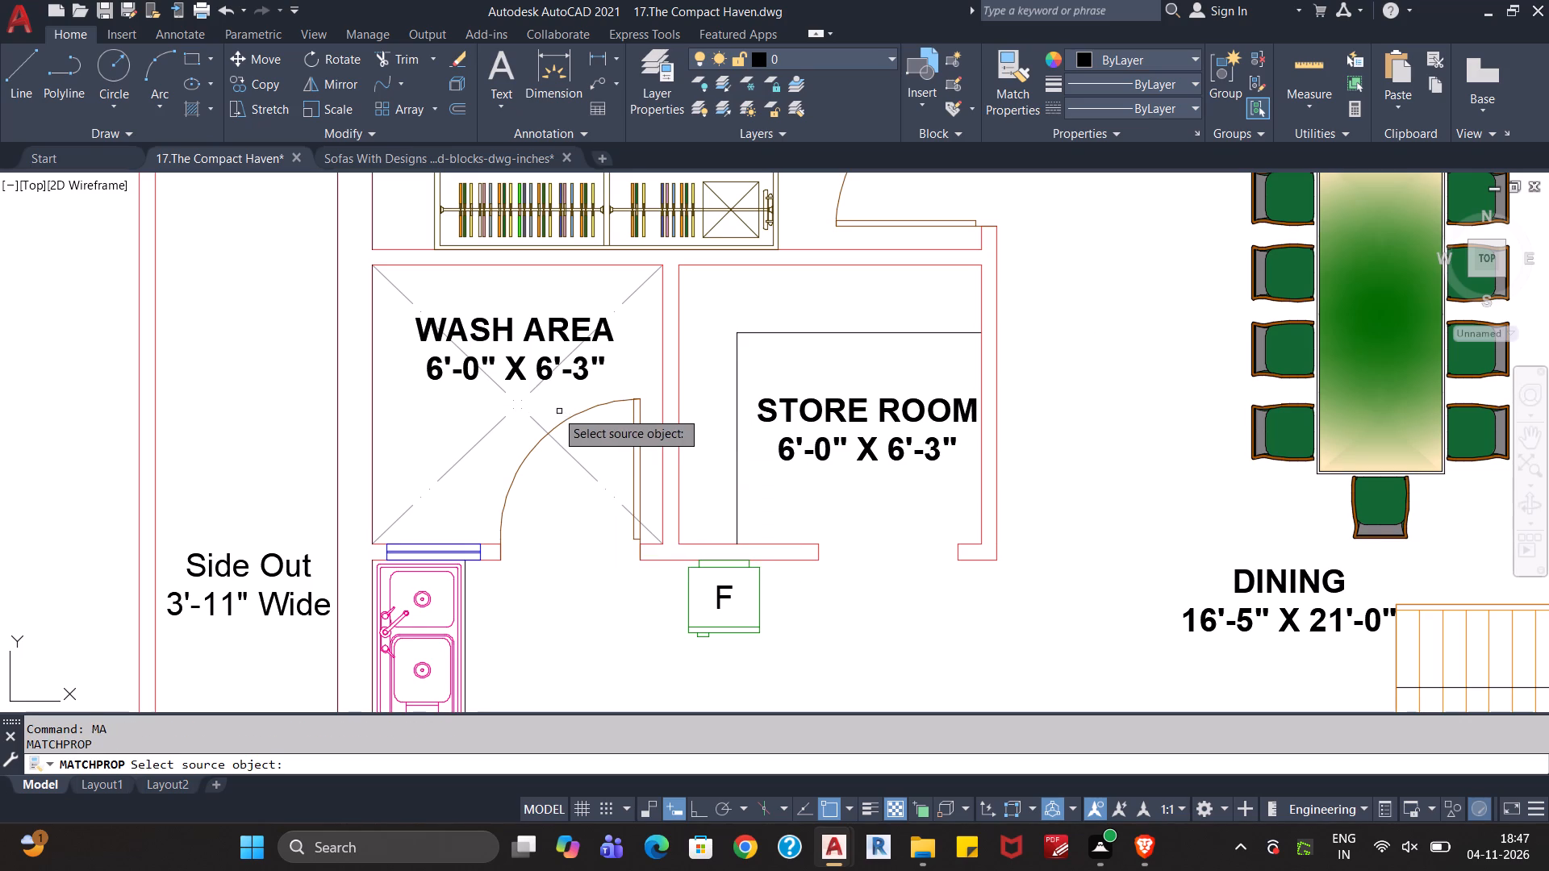
{"action": "left_click", "coordinate": [535, 420]}
{"action": "scroll", "coordinate": [1007, 369], "scroll_direction": "down", "scroll_amount": 3}
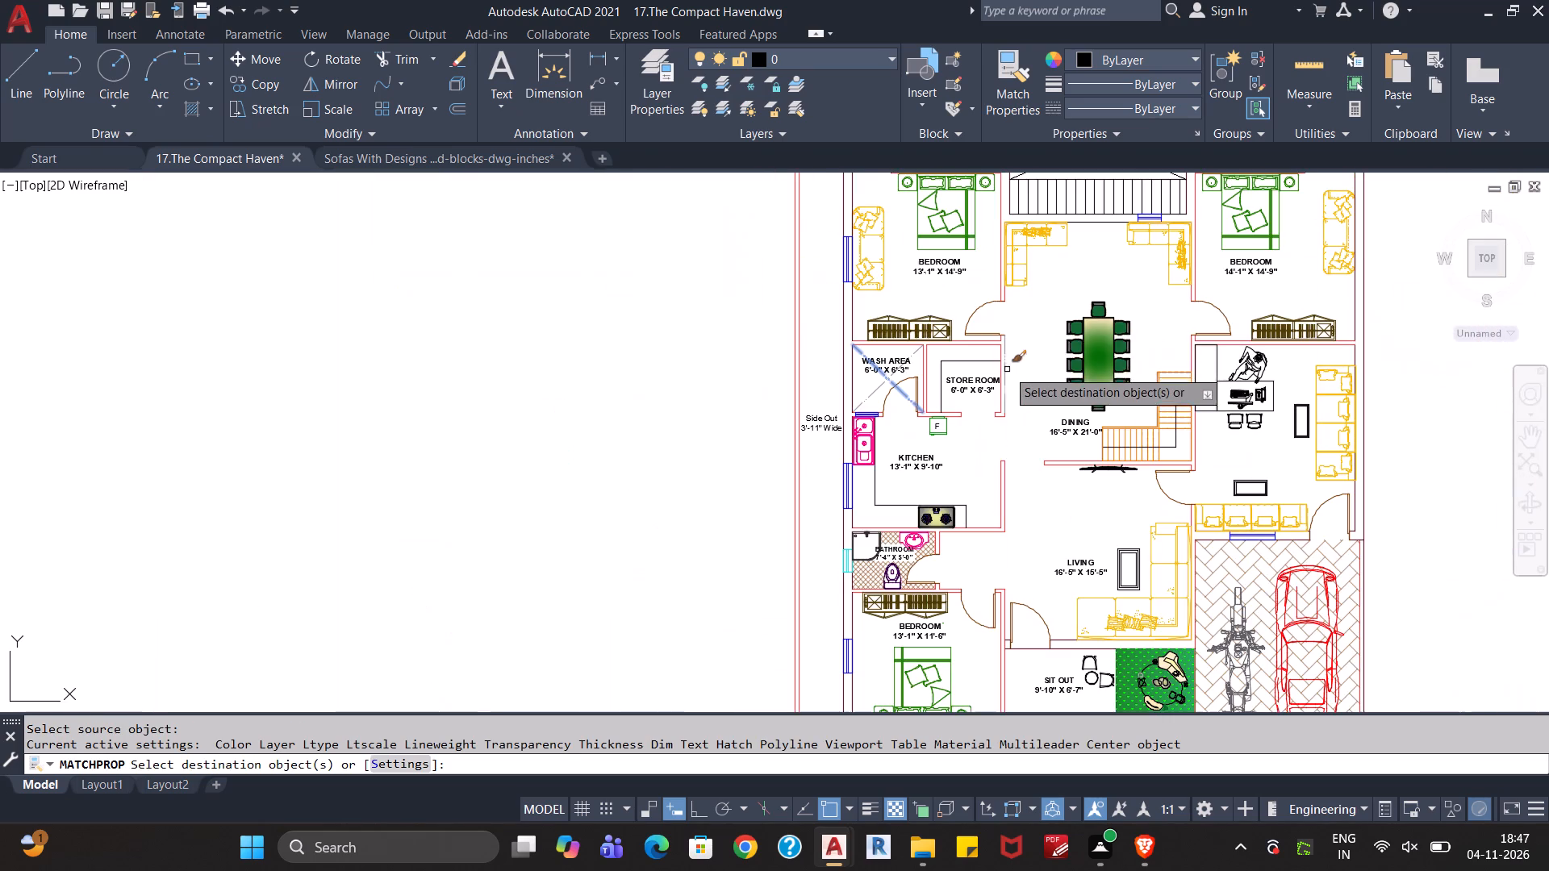
{"action": "middle_click_drag", "start_coordinate": [1040, 311], "coordinate": [909, 536]}
{"action": "scroll", "coordinate": [955, 385], "scroll_direction": "up", "scroll_amount": 2}
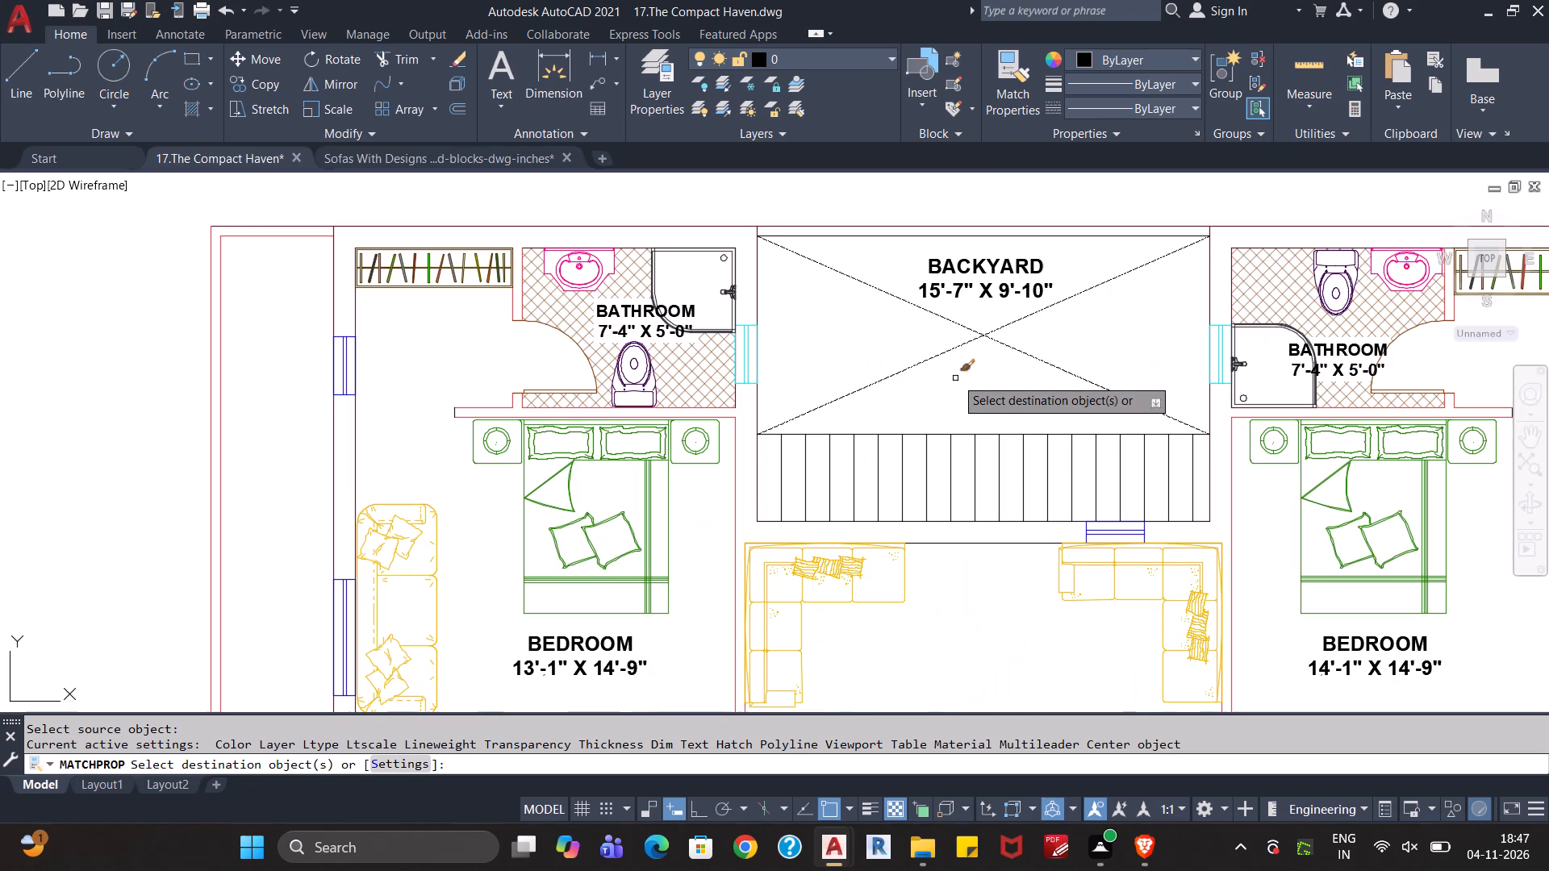
{"action": "left_click", "coordinate": [972, 340]}
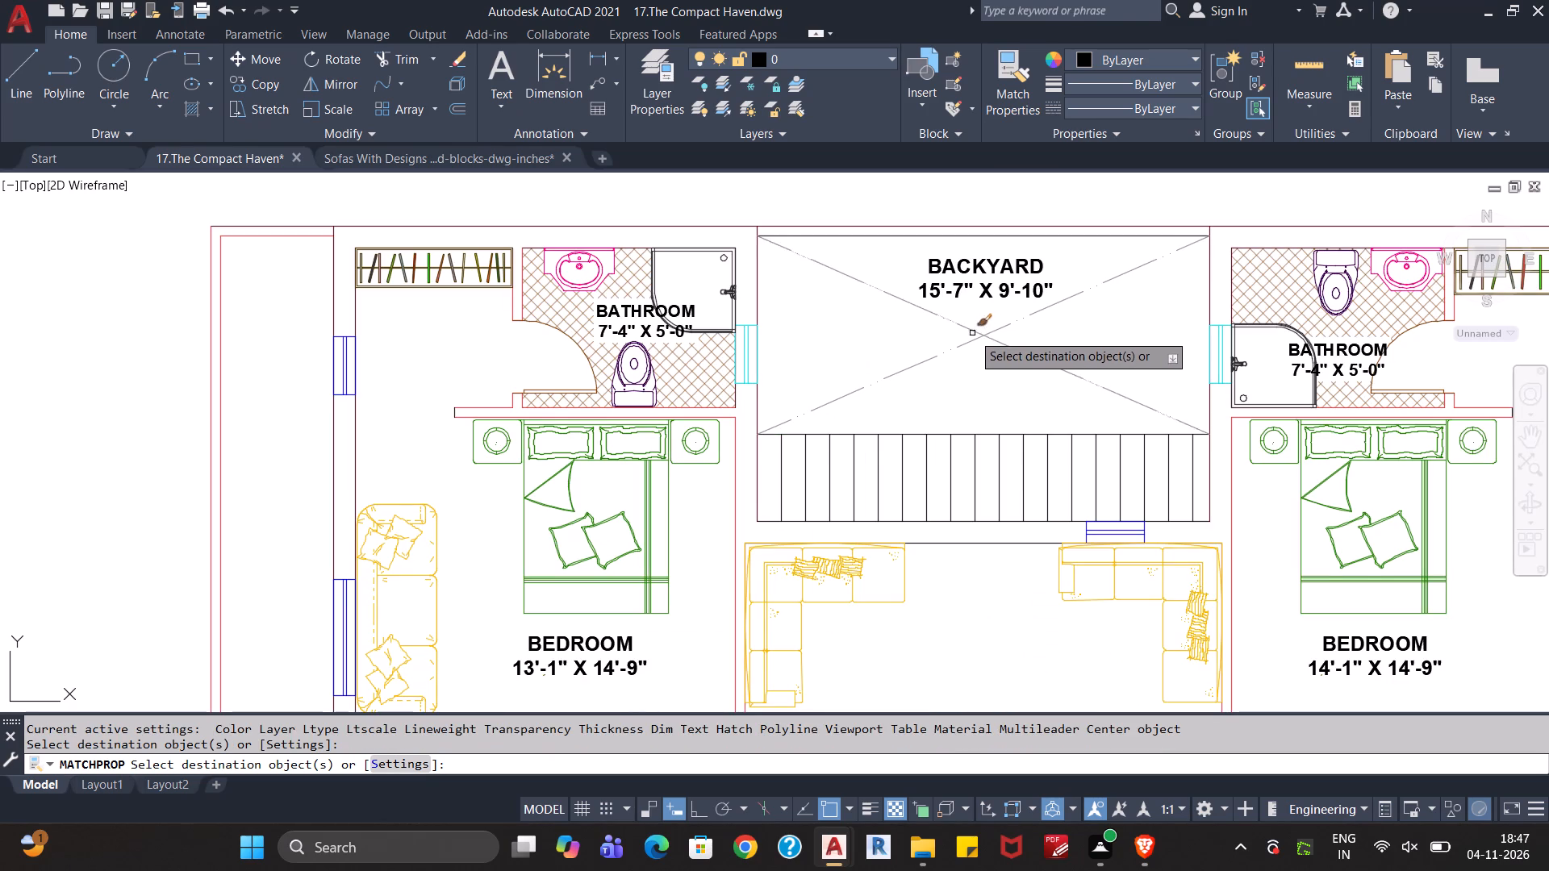
{"action": "left_click", "coordinate": [972, 330]}
{"action": "key", "text": "Escape"}
{"action": "key", "text": "Escape"}
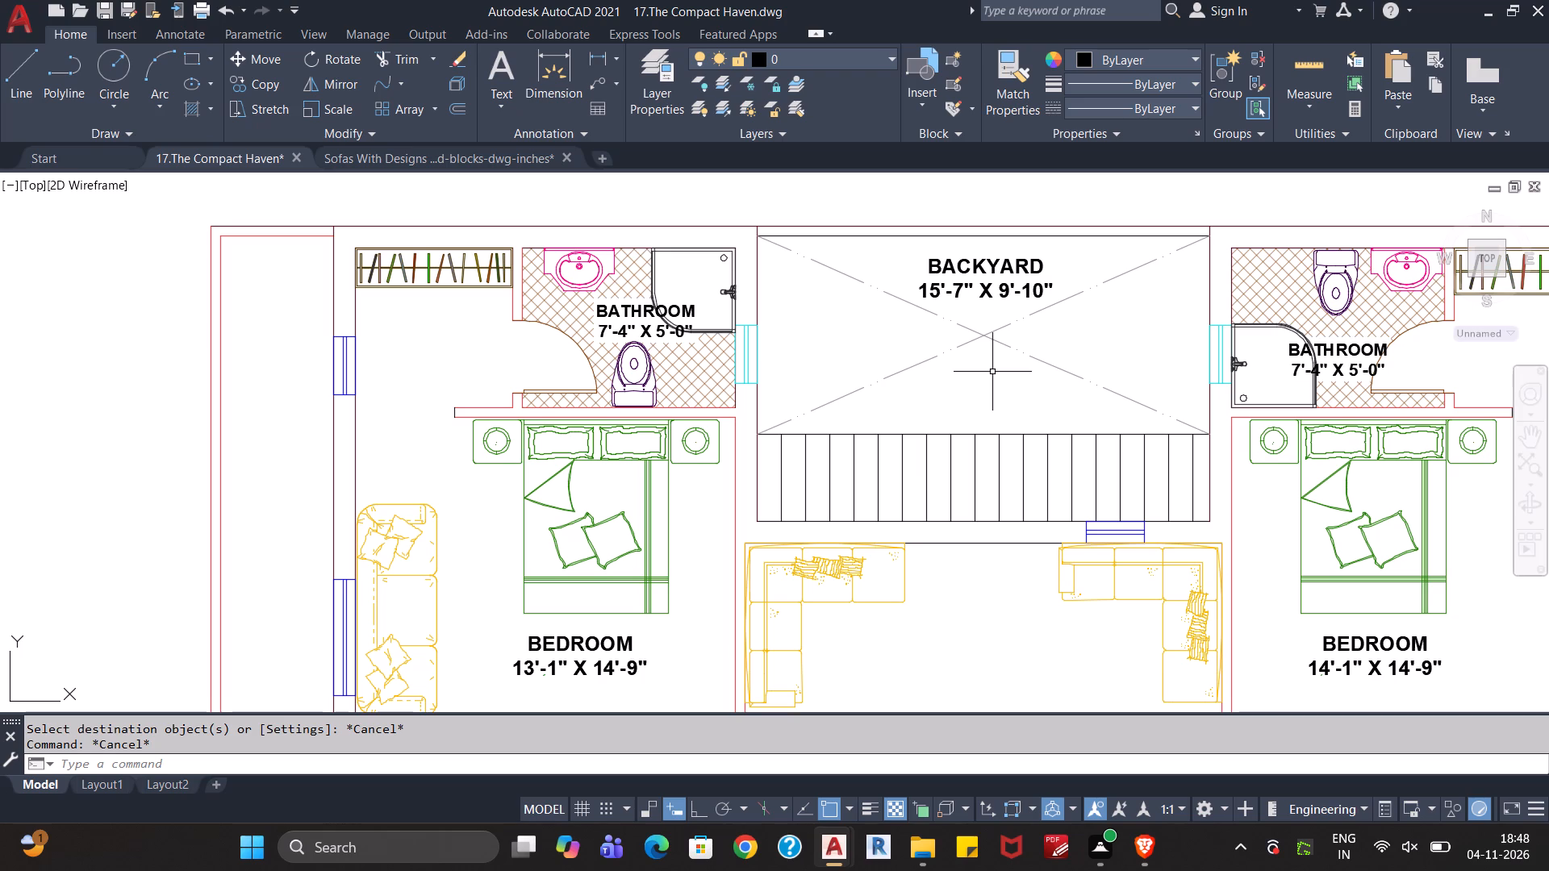
{"action": "key", "text": "Escape"}
{"action": "key", "text": "Escape"}
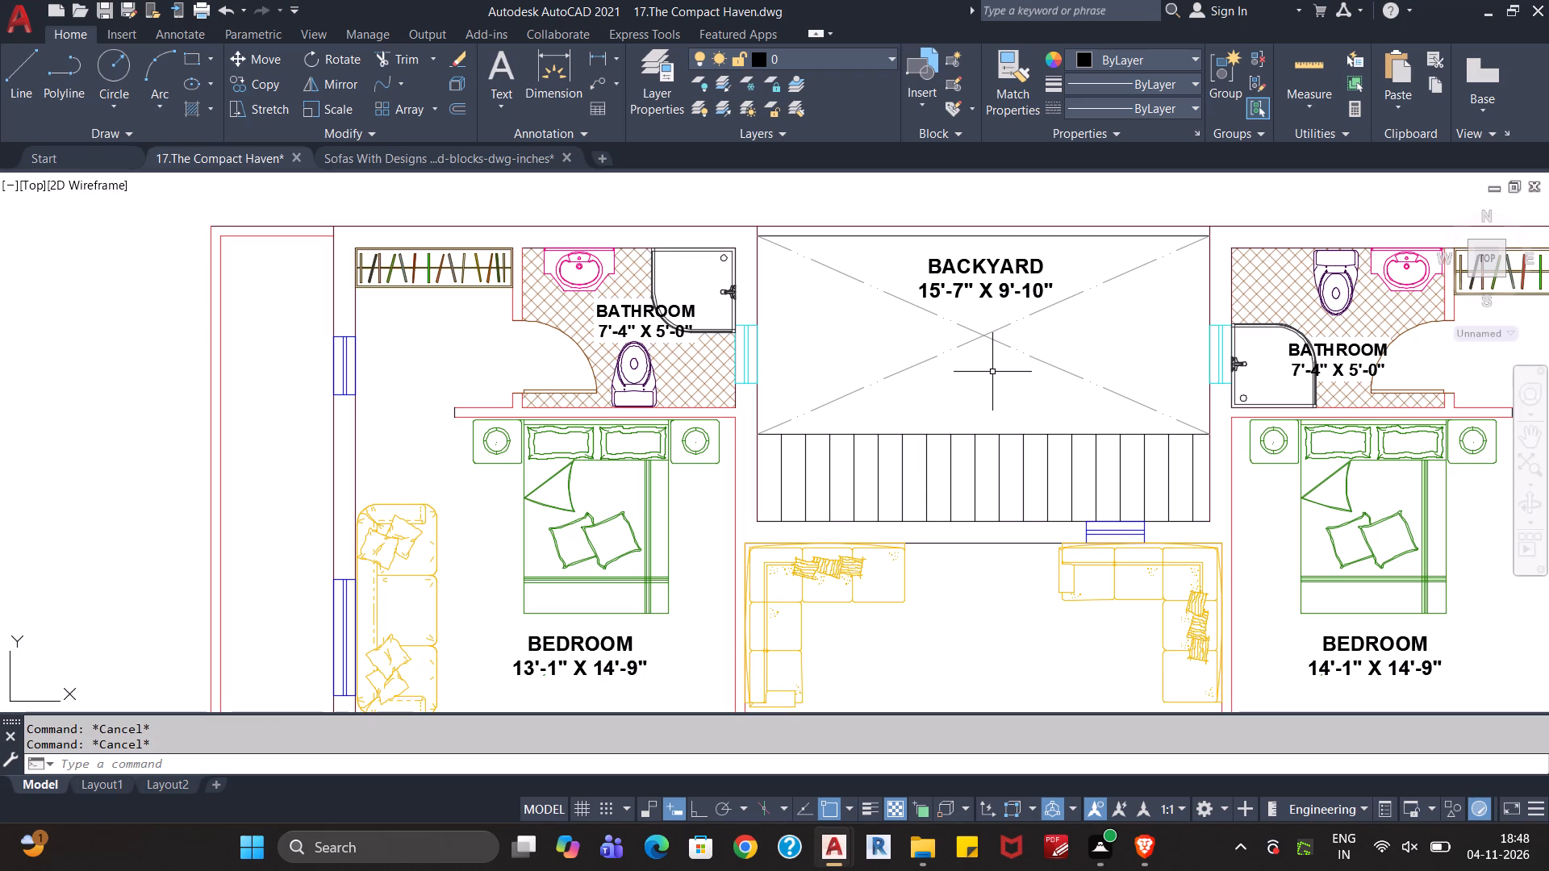
Save the 17.The Compact Haven drawing with the matched backyard diagonals.
{"action": "middle_click_drag", "start_coordinate": [992, 372], "coordinate": [992, 373]}
{"action": "middle_click_drag", "start_coordinate": [992, 373], "coordinate": [905, 427]}
{"action": "scroll", "coordinate": [905, 427], "scroll_direction": "down", "scroll_amount": 1}
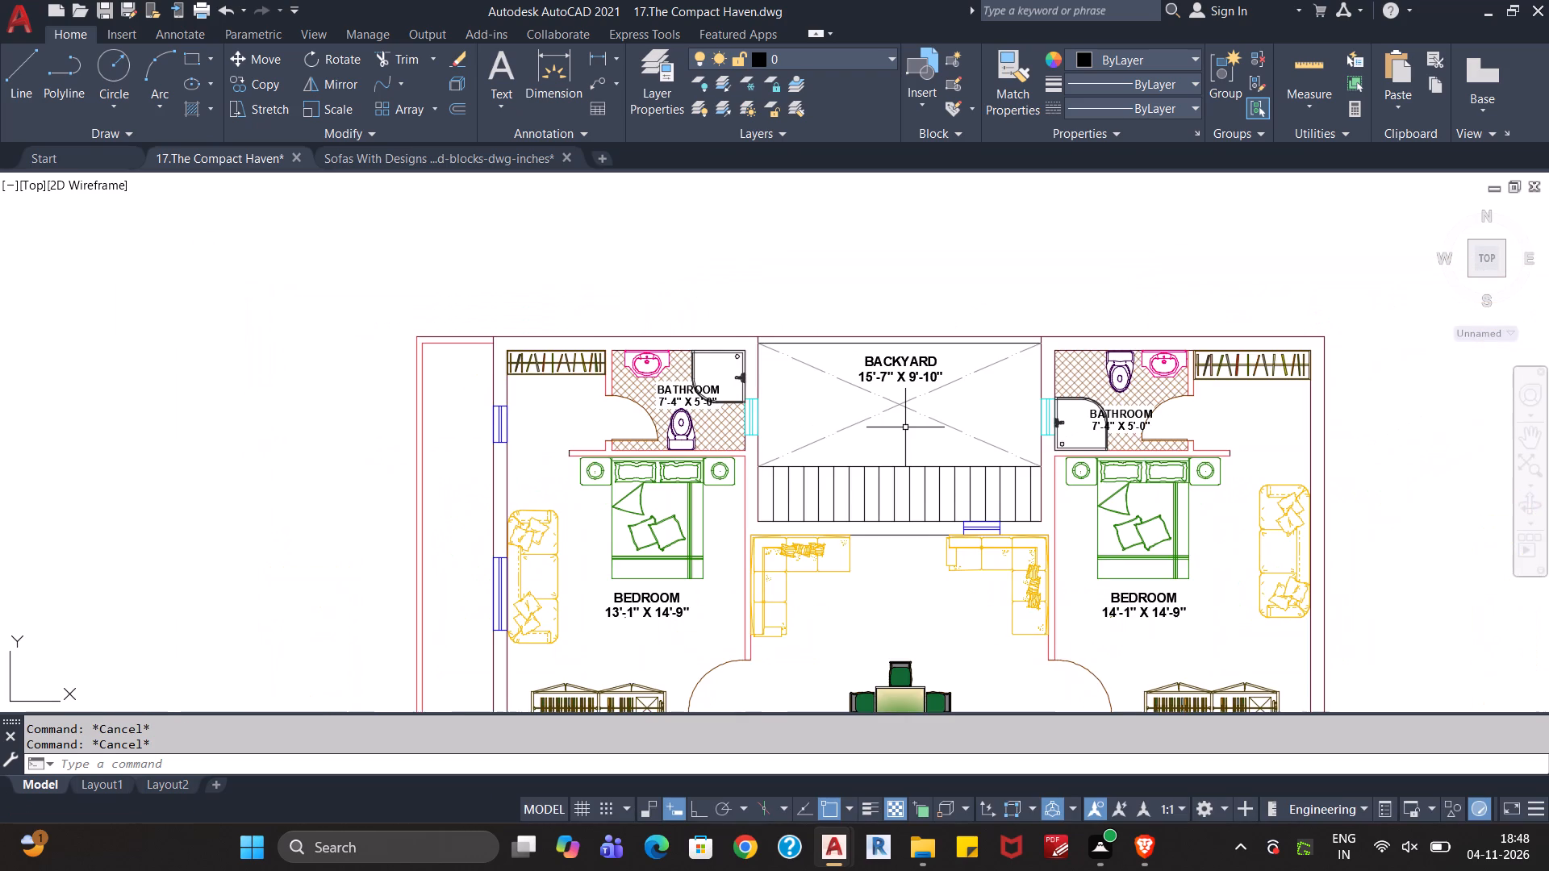
{"action": "middle_click_drag", "start_coordinate": [905, 427], "coordinate": [829, 323]}
{"action": "middle_click_drag", "start_coordinate": [800, 486], "coordinate": [811, 439]}
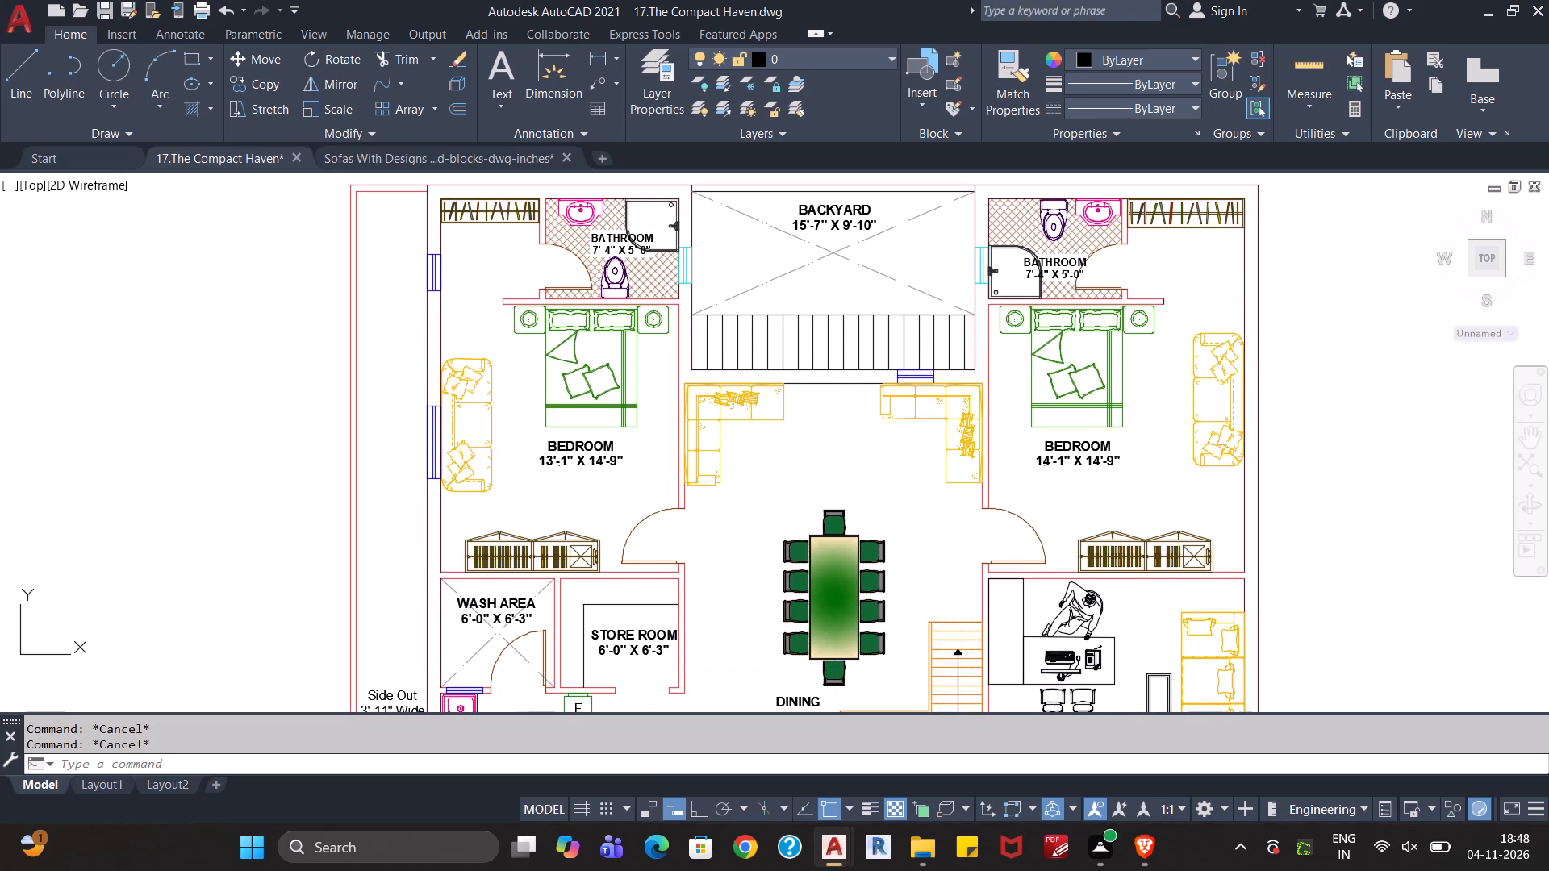
{"action": "key", "text": "ctrl+s"}
Examine the whole floor plan from the backyard and bedrooms down to the living room, garden and parking for uncoloured items.
{"action": "scroll", "coordinate": [811, 438], "scroll_direction": "down", "scroll_amount": 1}
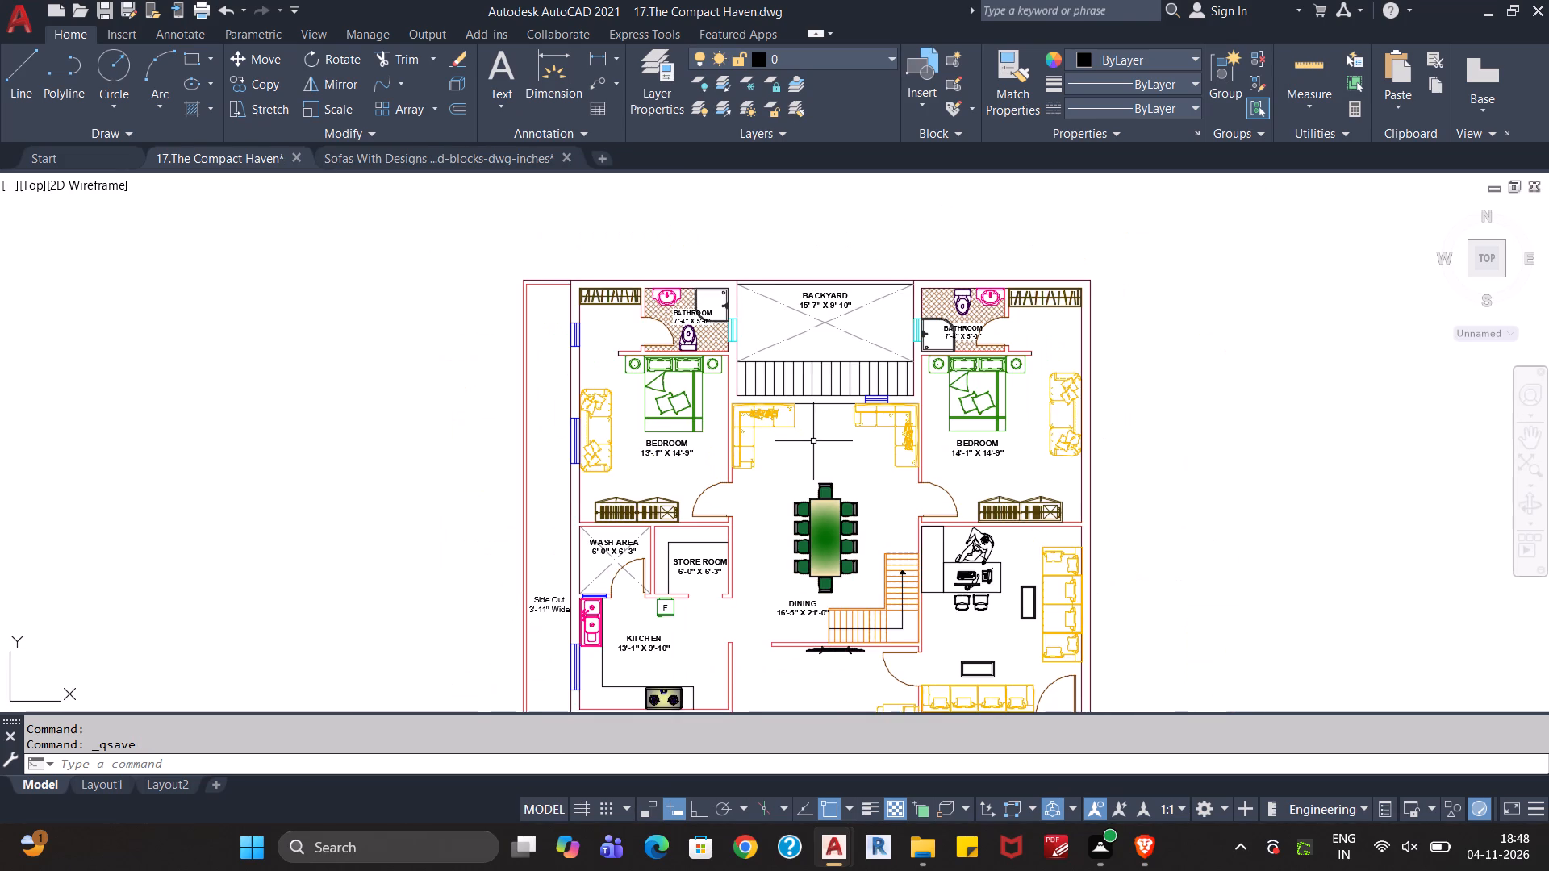
{"action": "middle_click_drag", "start_coordinate": [813, 441], "coordinate": [808, 388]}
{"action": "scroll", "coordinate": [771, 510], "scroll_direction": "up", "scroll_amount": 2}
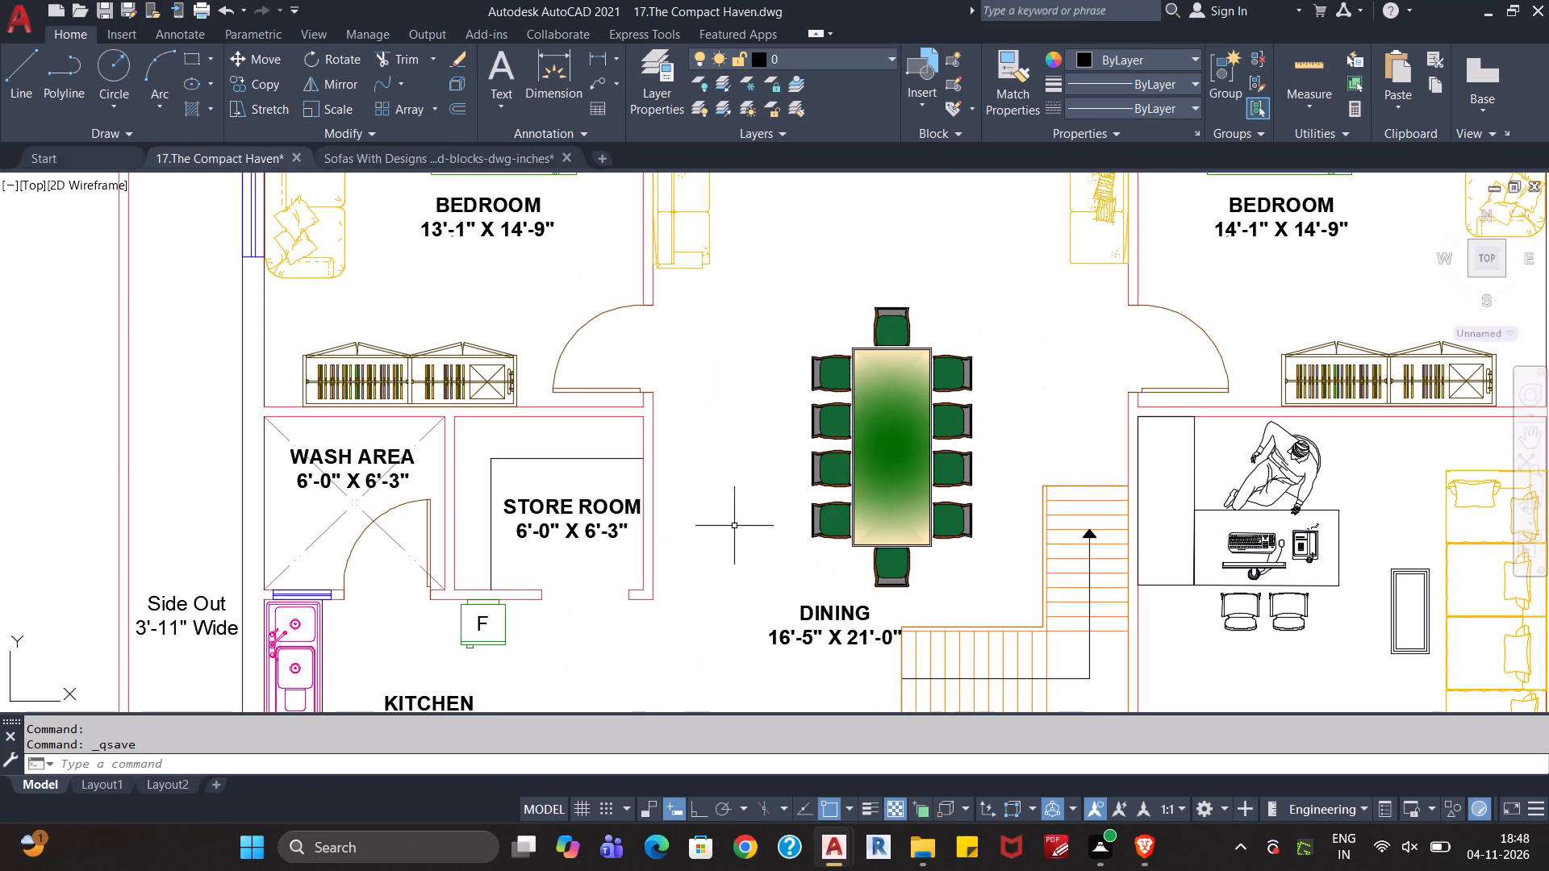
{"action": "middle_click_drag", "start_coordinate": [734, 526], "coordinate": [774, 374]}
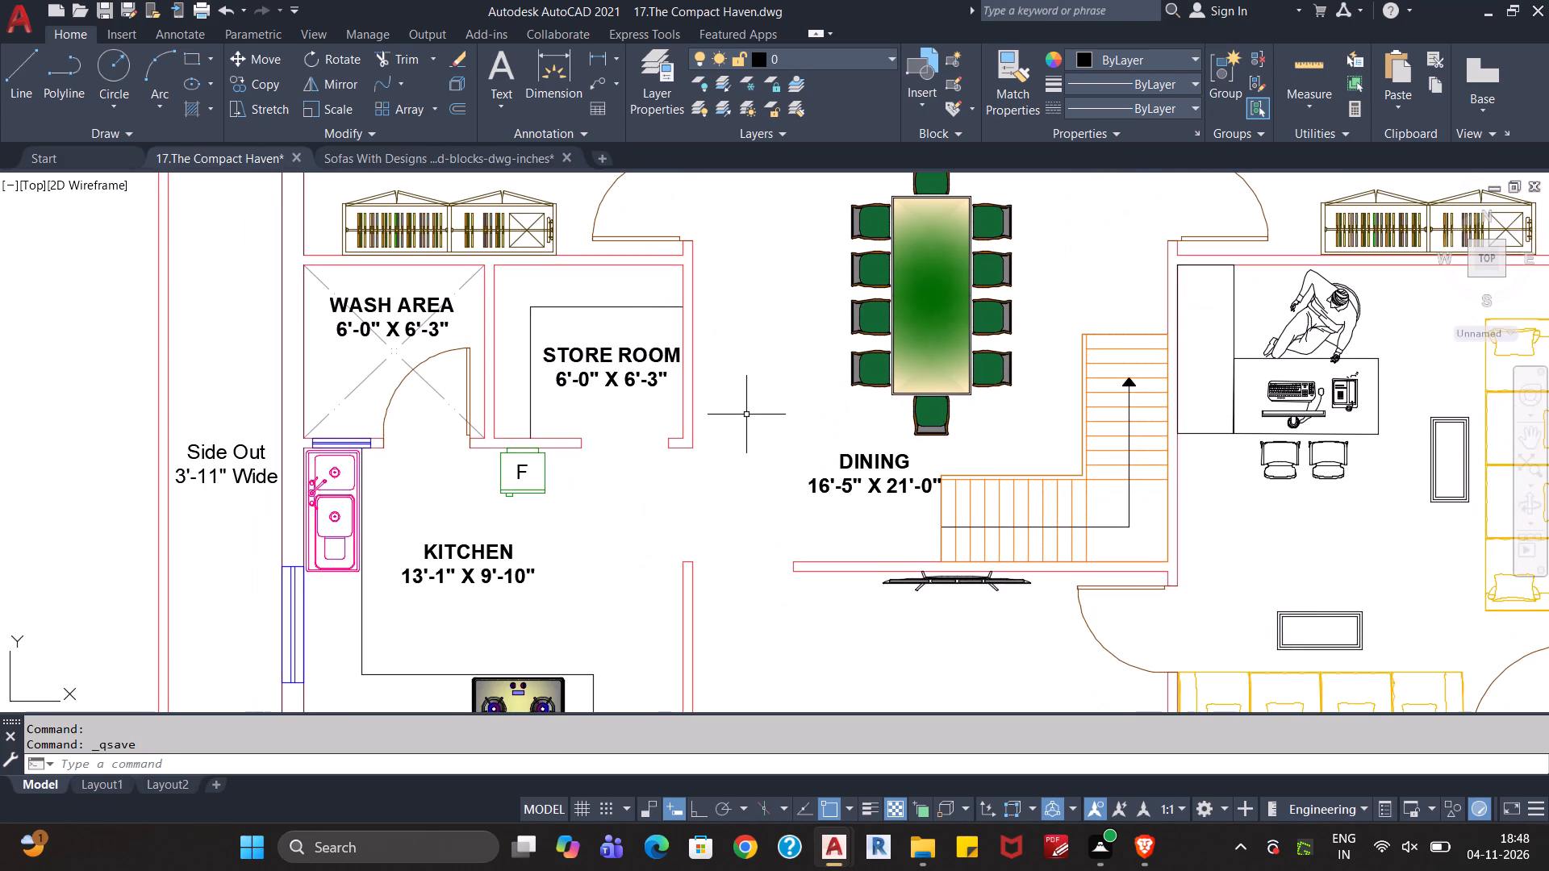
{"action": "scroll", "coordinate": [746, 479], "scroll_direction": "down", "scroll_amount": 1}
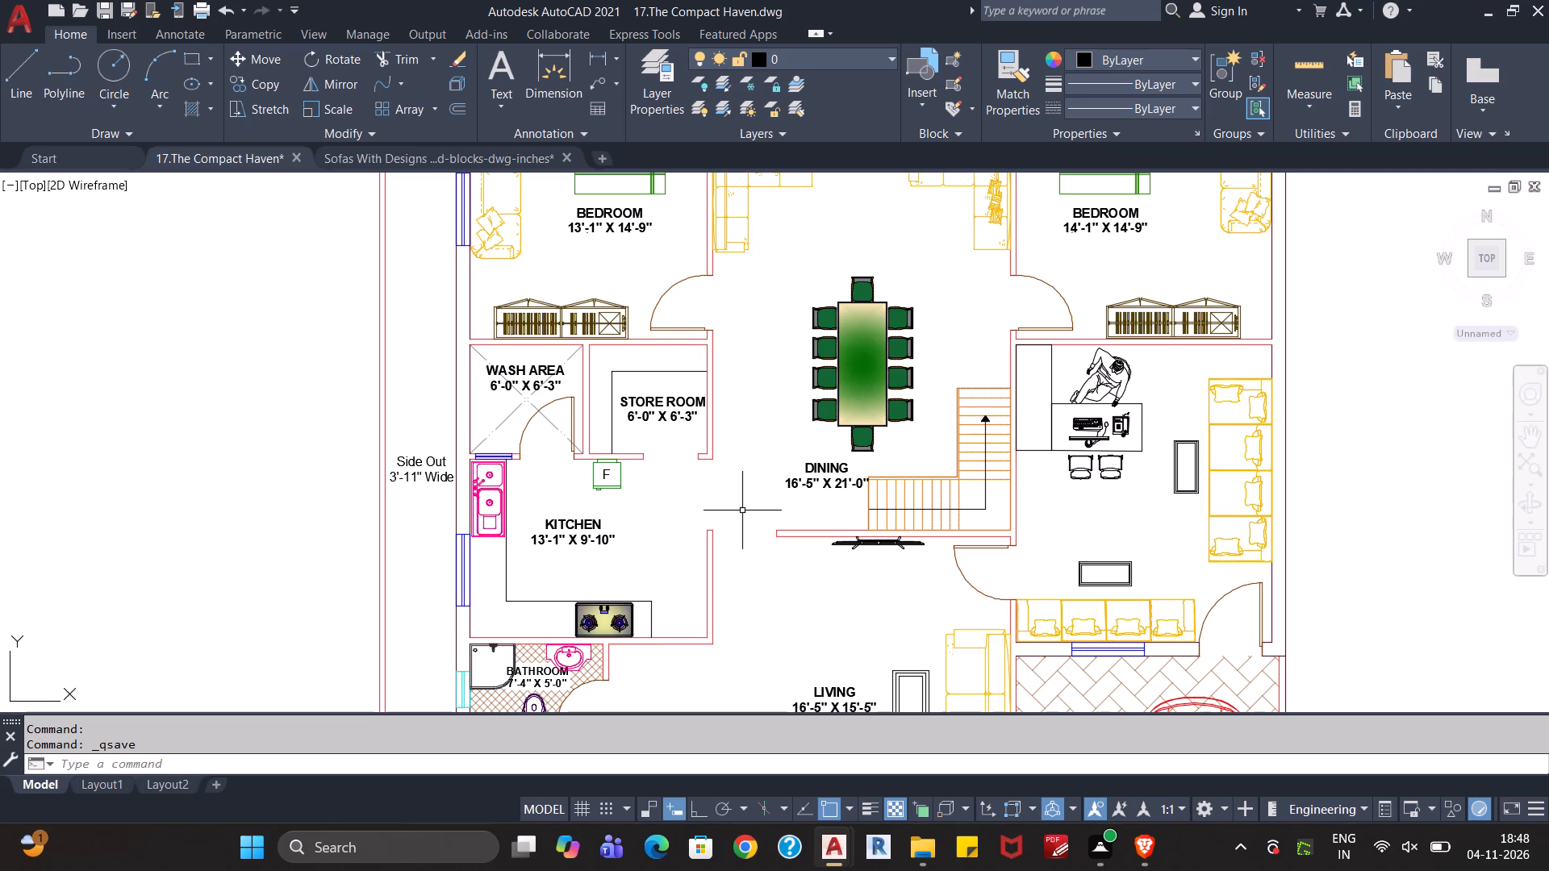
{"action": "middle_click_drag", "start_coordinate": [742, 511], "coordinate": [758, 410]}
{"action": "scroll", "coordinate": [747, 547], "scroll_direction": "down", "scroll_amount": 1}
{"action": "middle_click_drag", "start_coordinate": [749, 561], "coordinate": [743, 483]}
{"action": "middle_click_drag", "start_coordinate": [755, 460], "coordinate": [734, 550]}
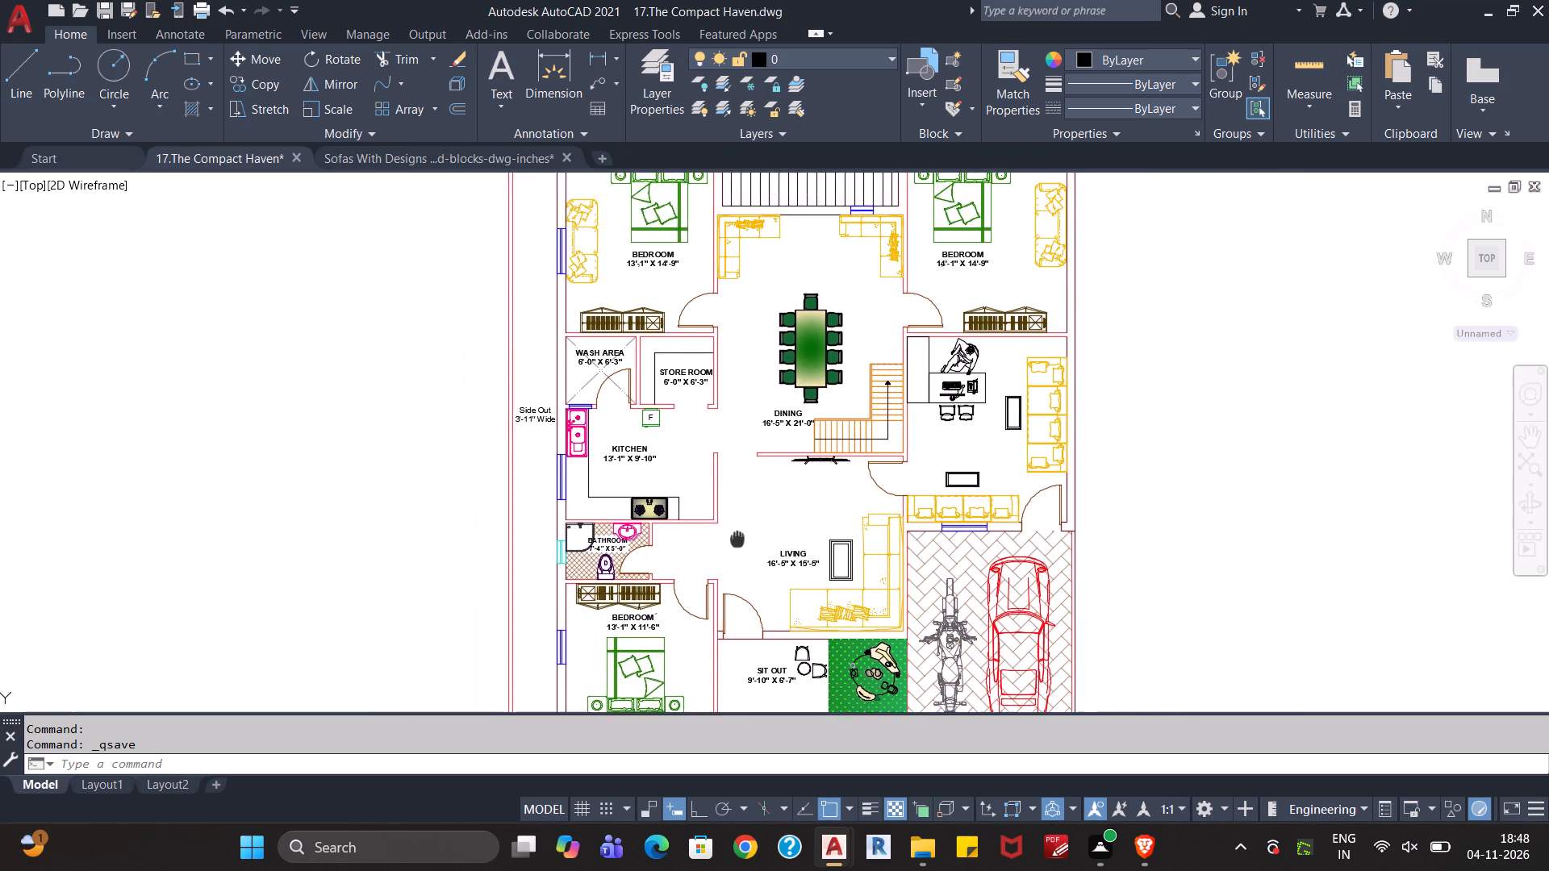
{"action": "middle_click_drag", "start_coordinate": [734, 550], "coordinate": [714, 622]}
{"action": "scroll", "coordinate": [718, 594], "scroll_direction": "up", "scroll_amount": 1}
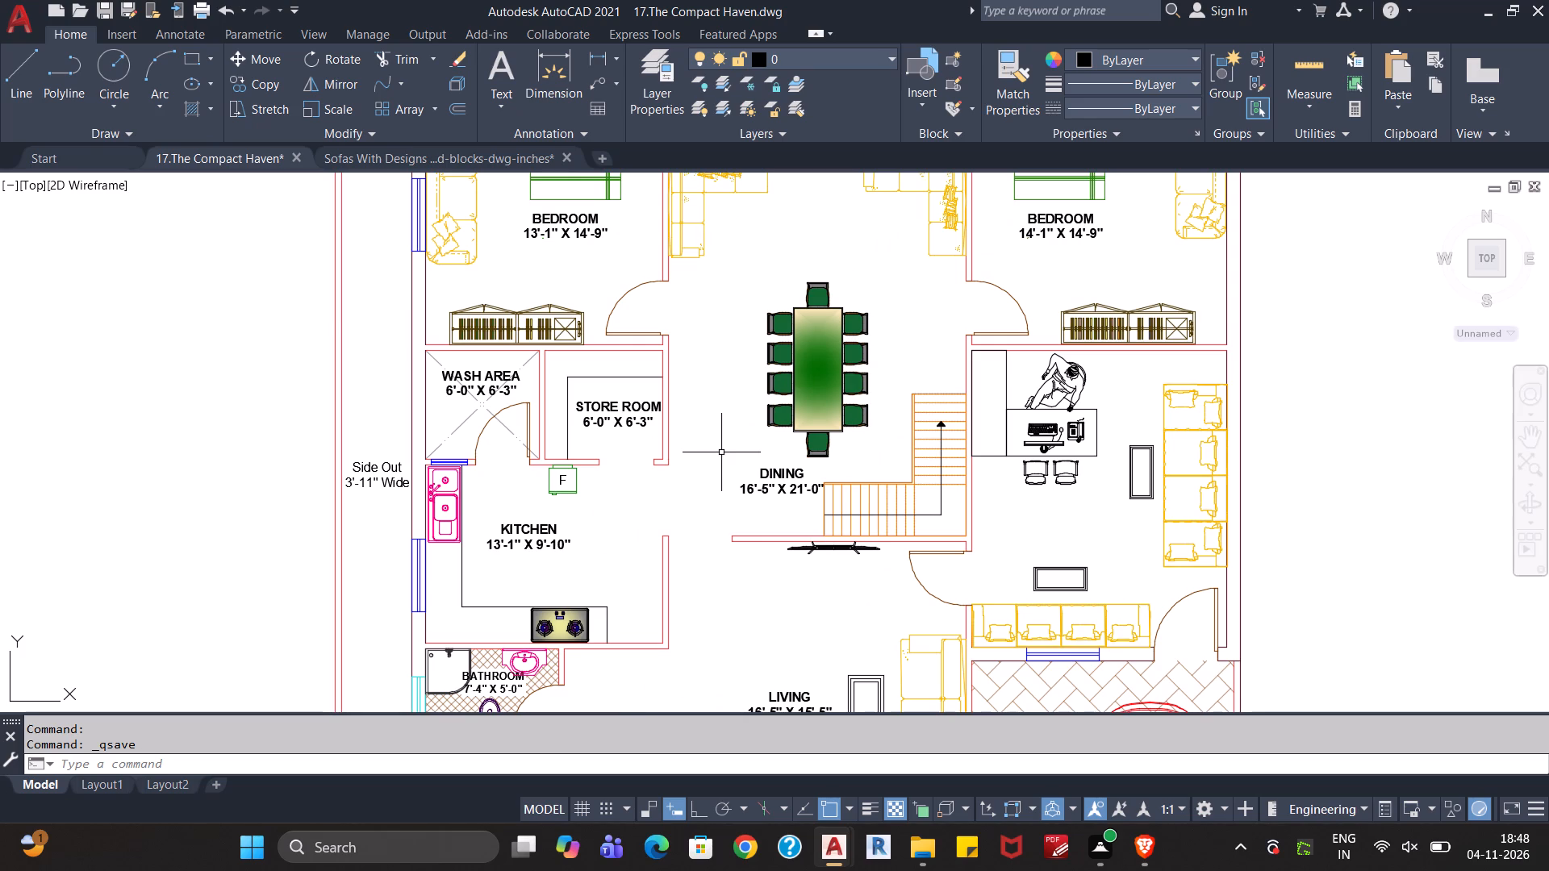
{"action": "middle_click_drag", "start_coordinate": [712, 461], "coordinate": [729, 357]}
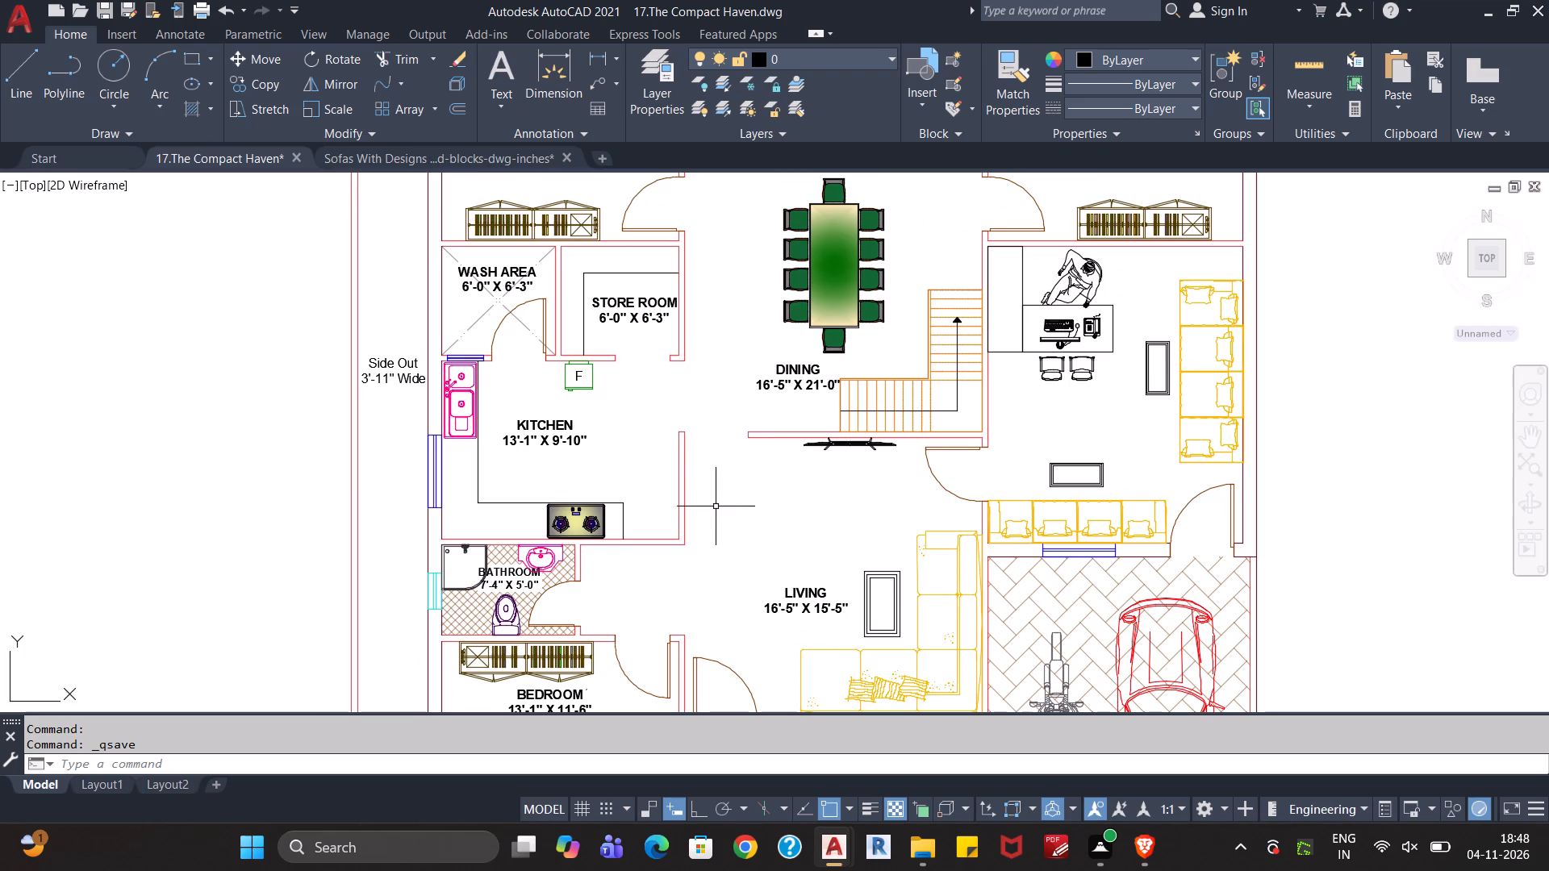
{"action": "scroll", "coordinate": [716, 507], "scroll_direction": "down", "scroll_amount": 1}
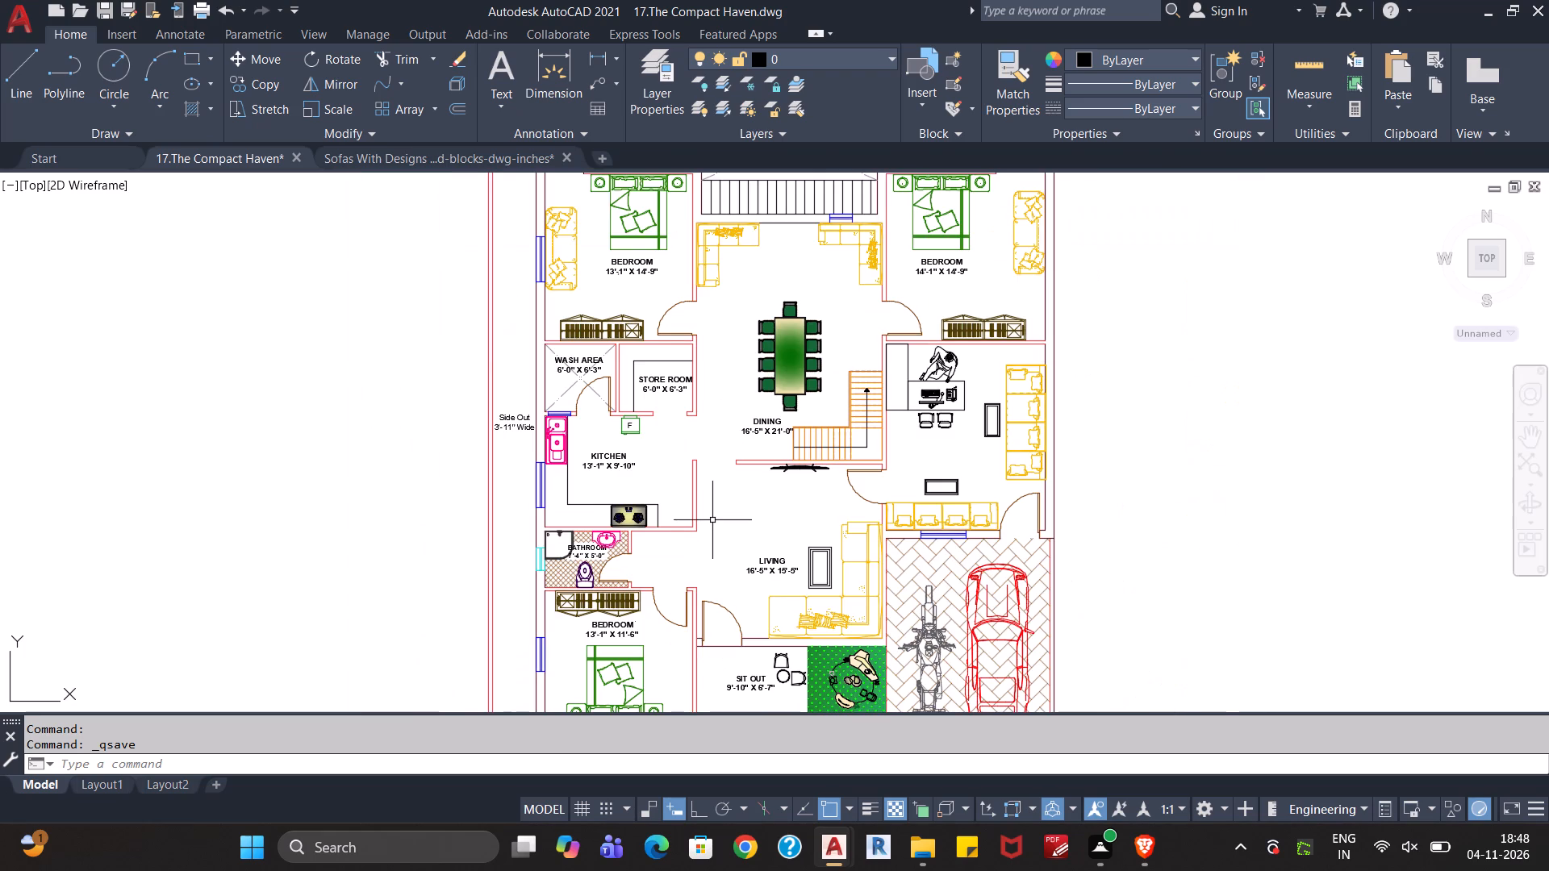
{"action": "scroll", "coordinate": [715, 518], "scroll_direction": "up", "scroll_amount": 2}
{"action": "middle_click_drag", "start_coordinate": [717, 580], "coordinate": [718, 578]}
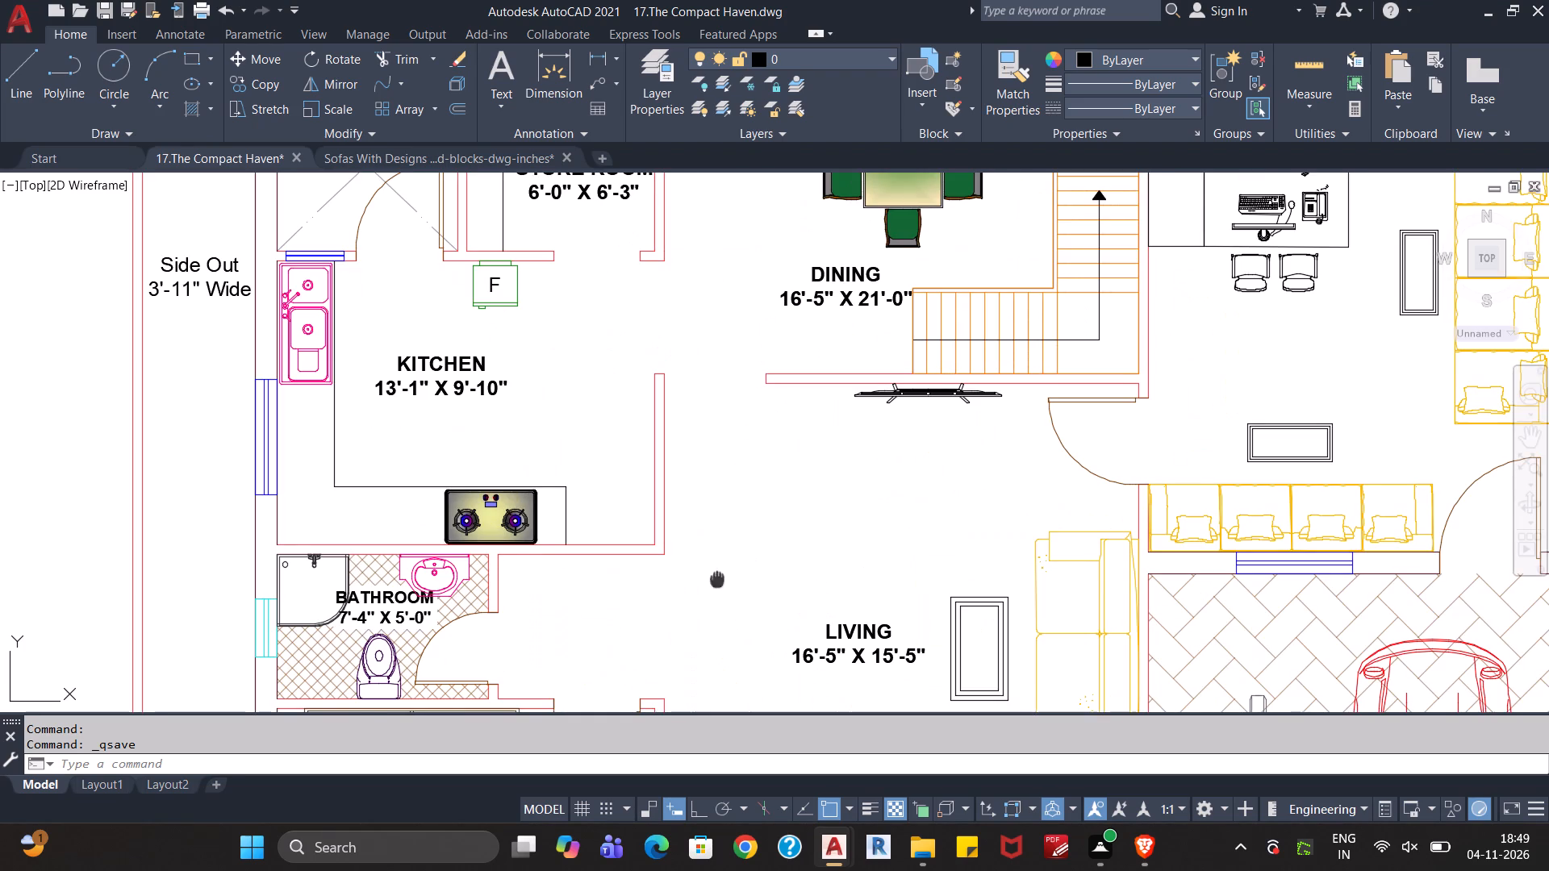
{"action": "middle_click_drag", "start_coordinate": [718, 578], "coordinate": [816, 421]}
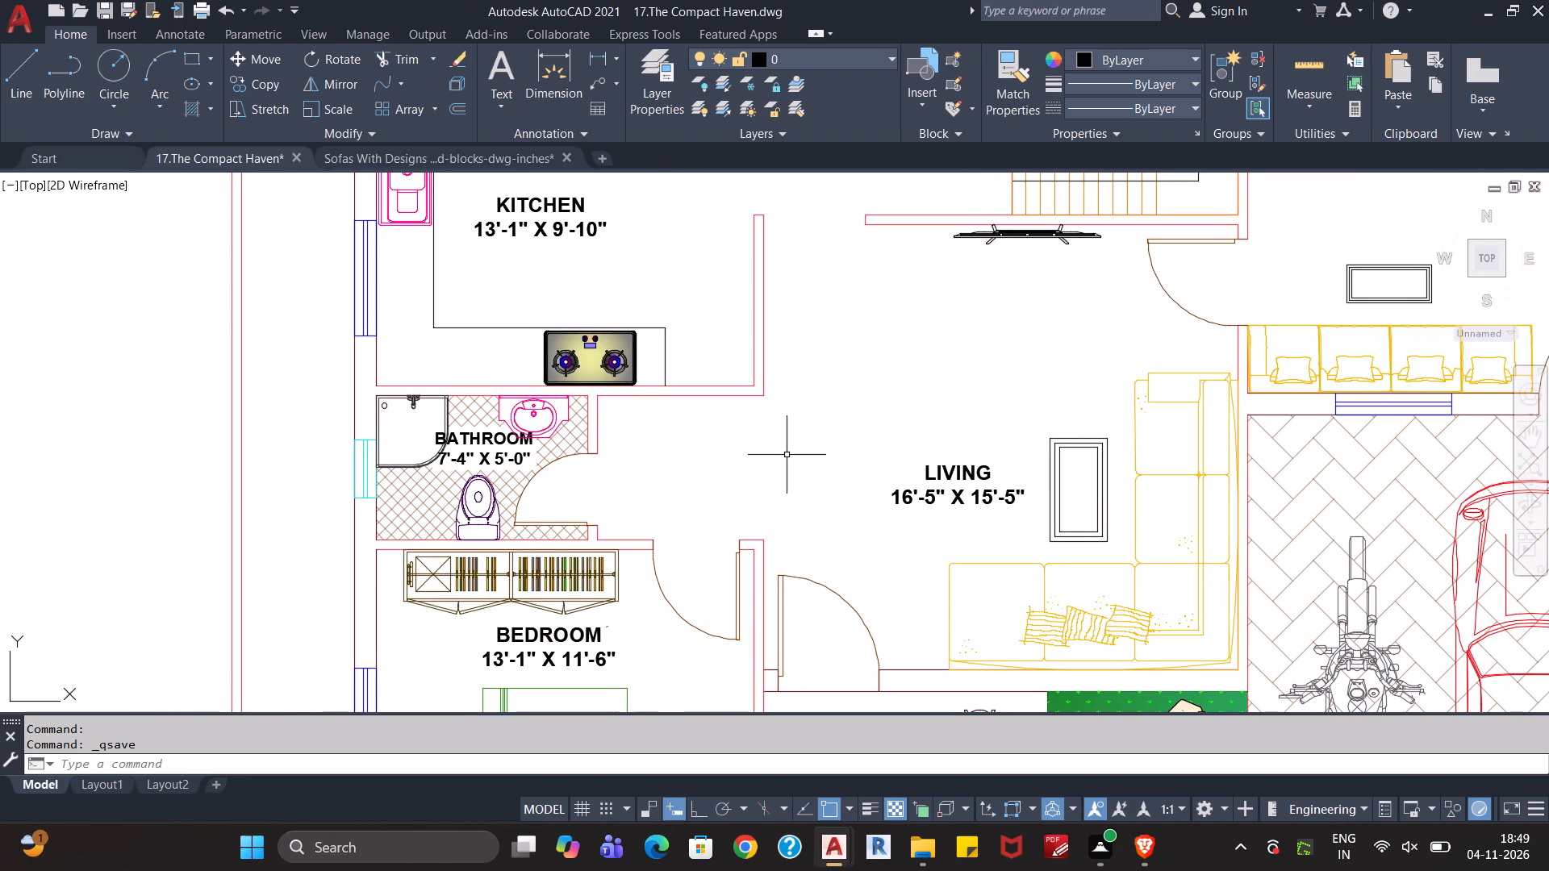
{"action": "scroll", "coordinate": [787, 456], "scroll_direction": "down", "scroll_amount": 2}
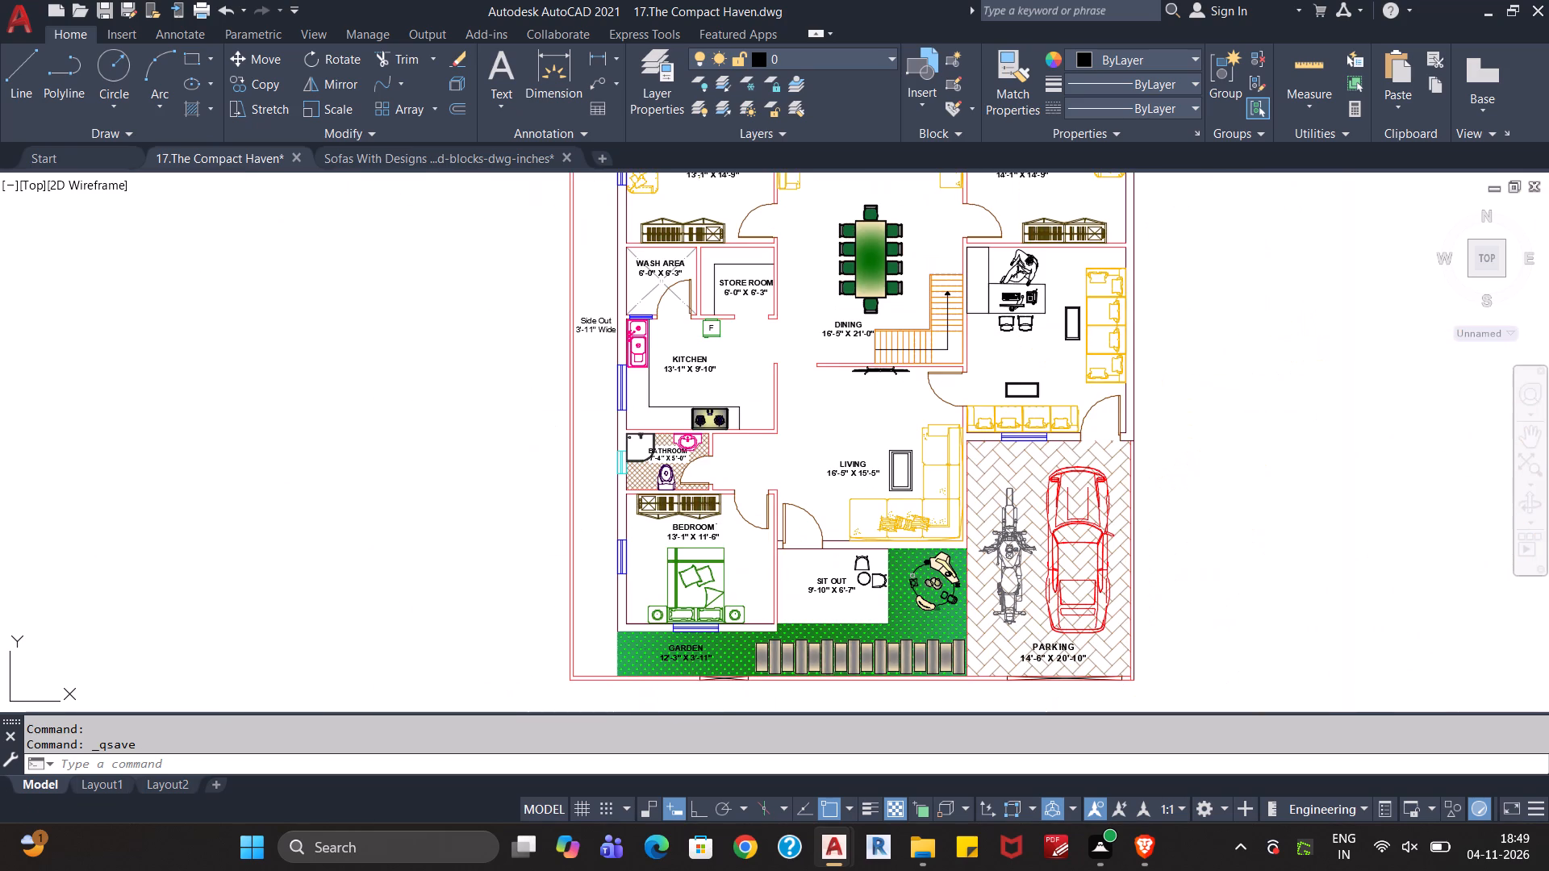
{"action": "middle_click_drag", "start_coordinate": [787, 426], "coordinate": [745, 599]}
{"action": "middle_click_drag", "start_coordinate": [776, 408], "coordinate": [760, 474]}
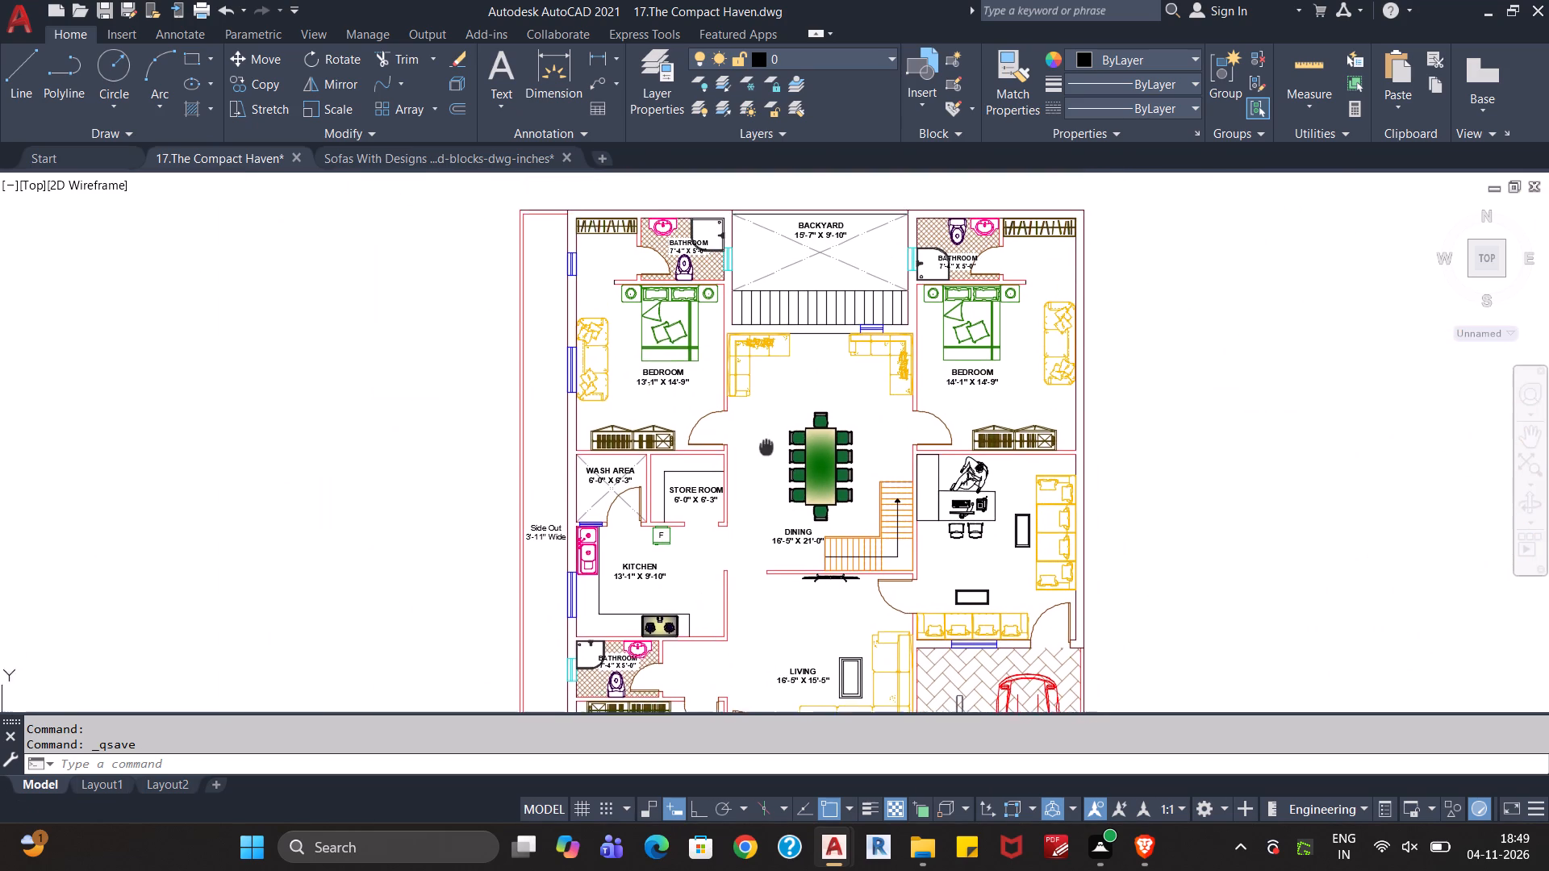
{"action": "middle_click_drag", "start_coordinate": [760, 474], "coordinate": [737, 582]}
{"action": "left_click_drag", "start_coordinate": [740, 574], "coordinate": [749, 556]}
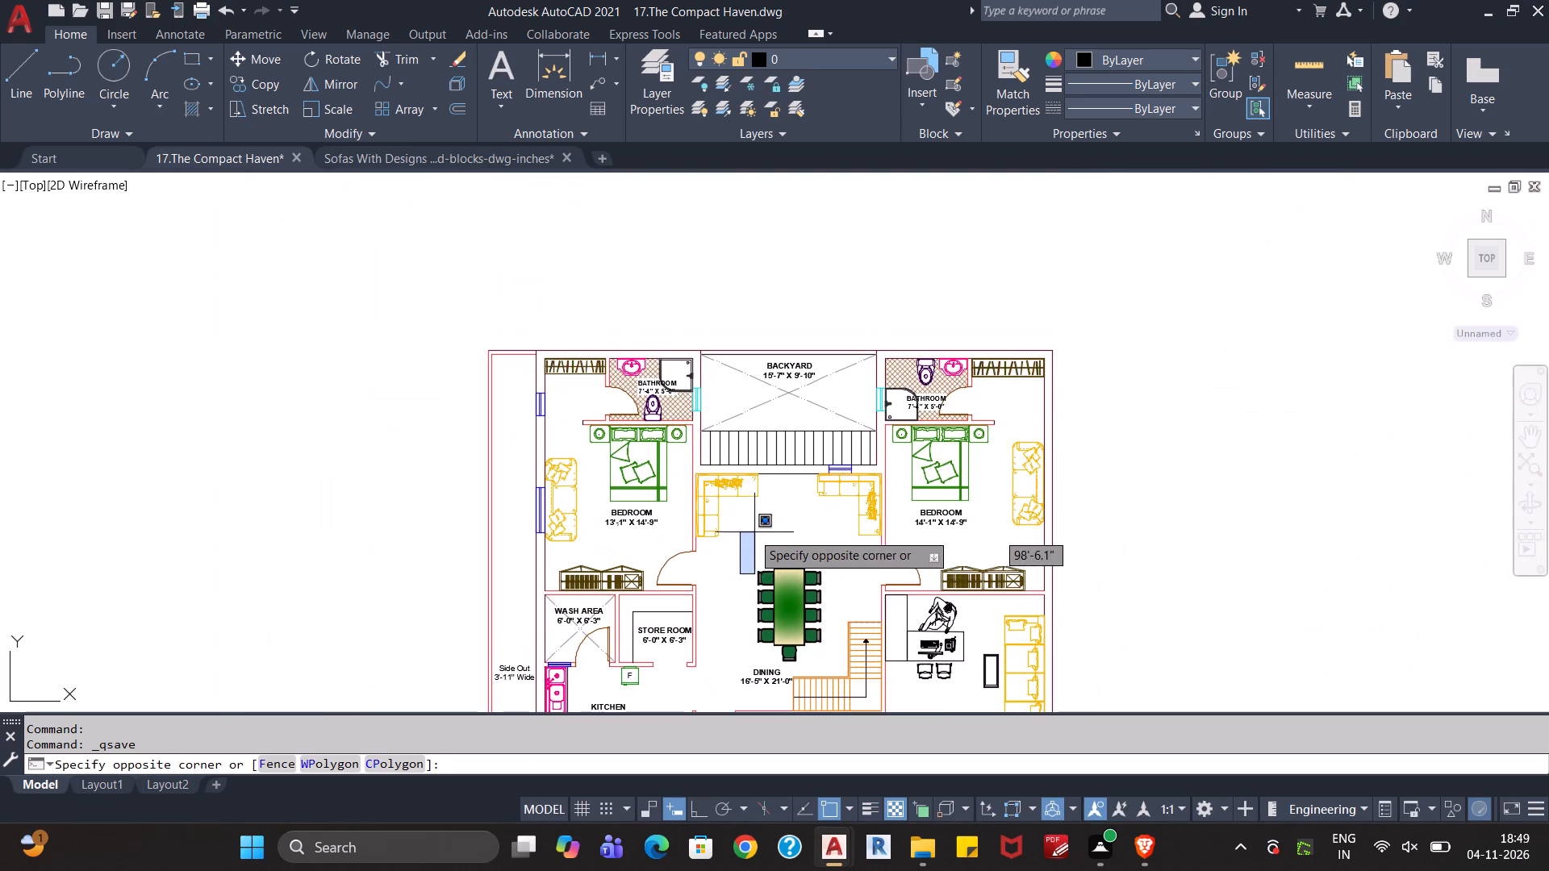
{"action": "left_click", "coordinate": [740, 532]}
{"action": "key", "text": "Escape"}
{"action": "key", "text": "Escape"}
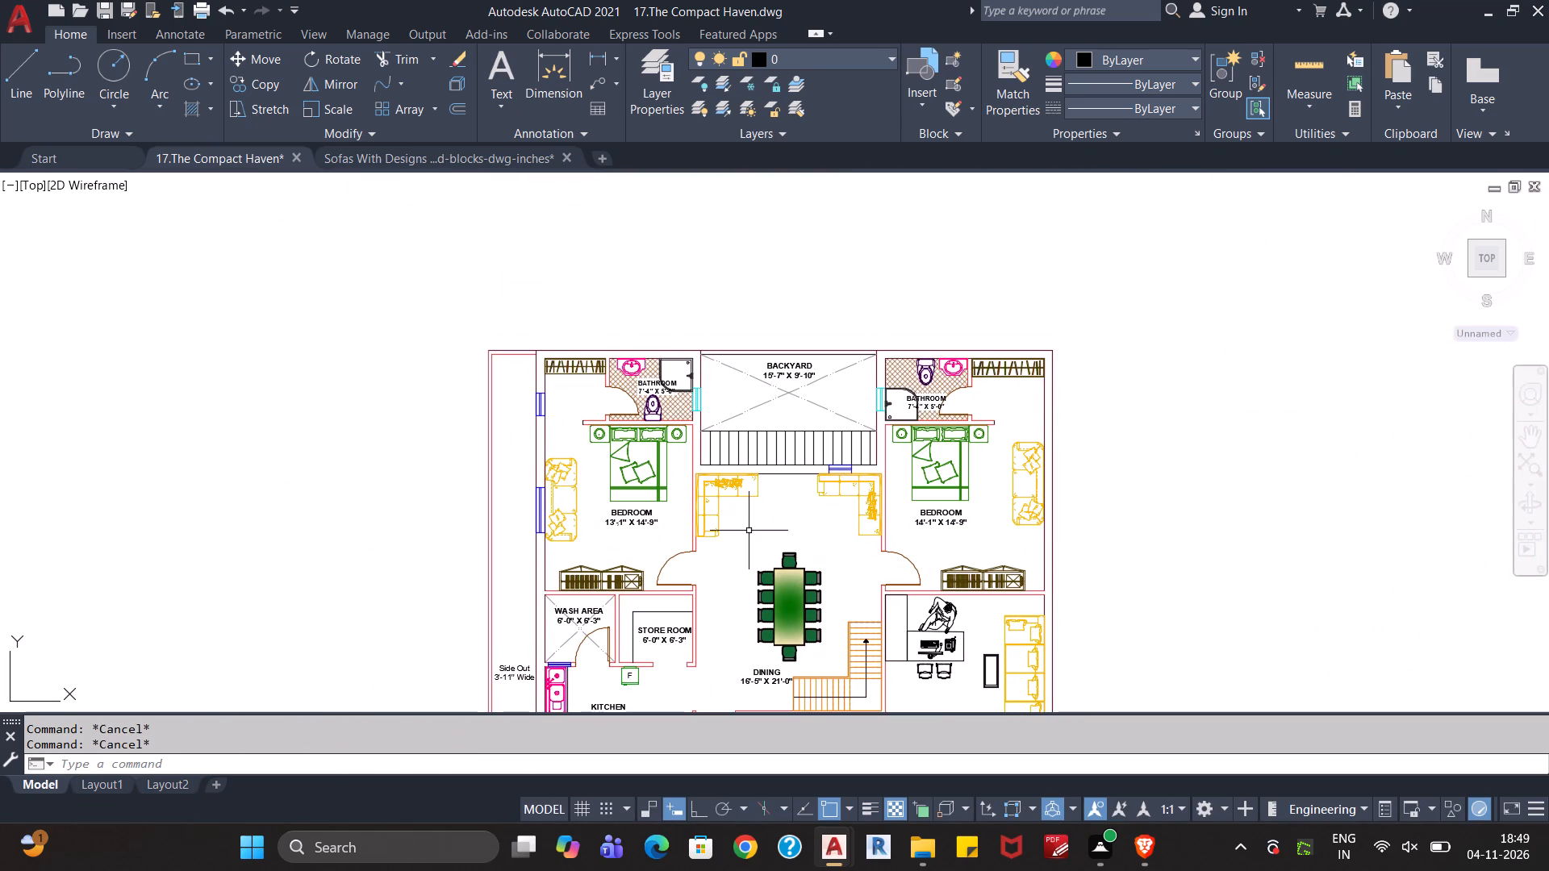
{"action": "middle_click_drag", "start_coordinate": [745, 539], "coordinate": [745, 464]}
{"action": "scroll", "coordinate": [738, 485], "scroll_direction": "down", "scroll_amount": 1}
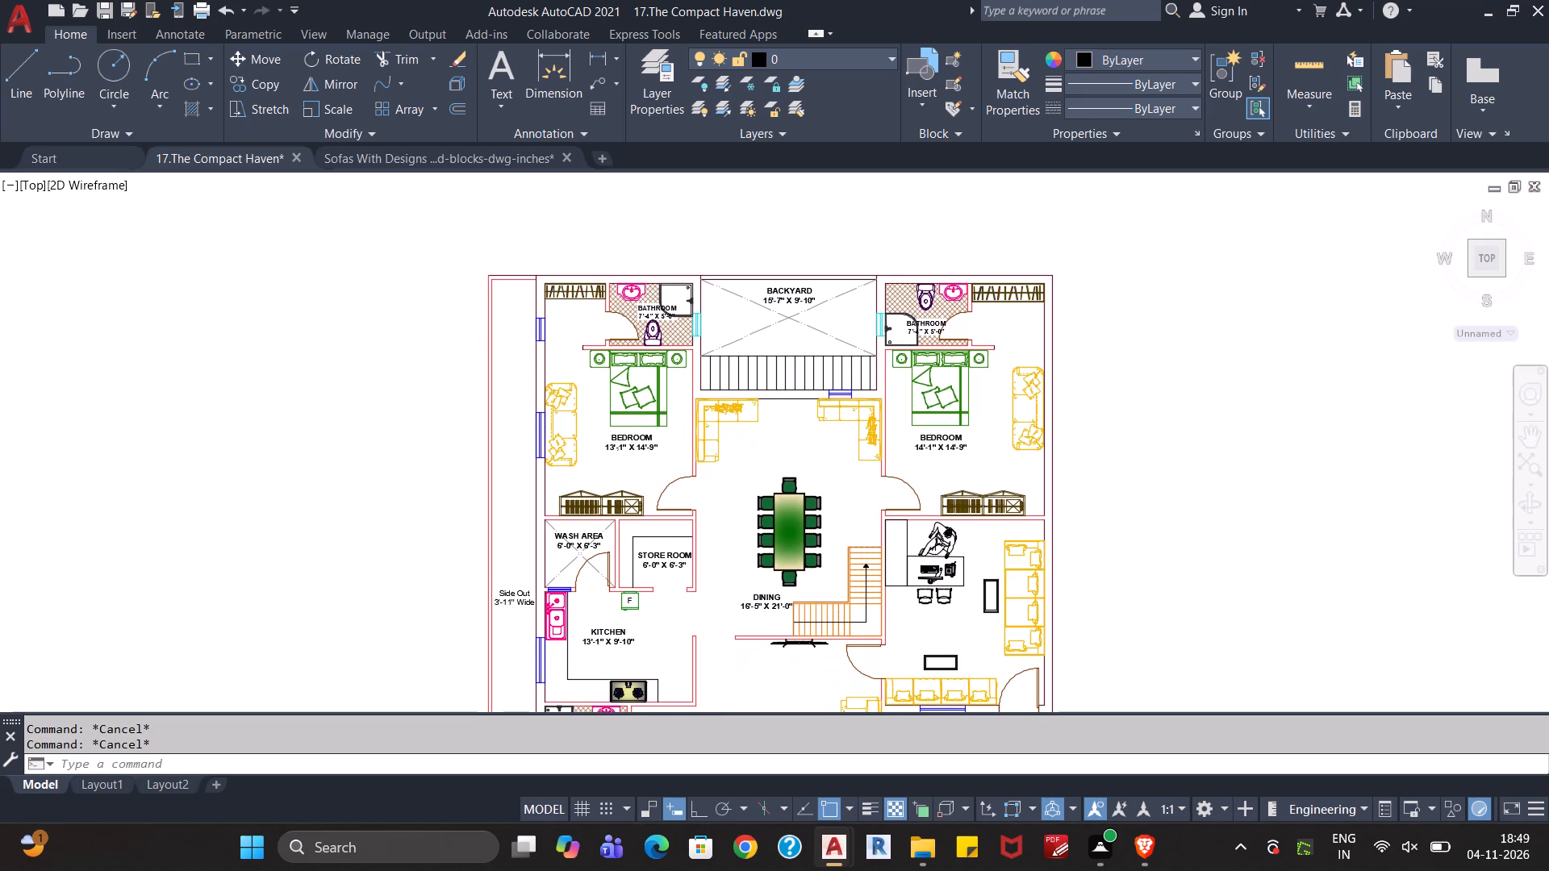
{"action": "middle_click_drag", "start_coordinate": [737, 497], "coordinate": [736, 393]}
{"action": "scroll", "coordinate": [745, 519], "scroll_direction": "up", "scroll_amount": 2}
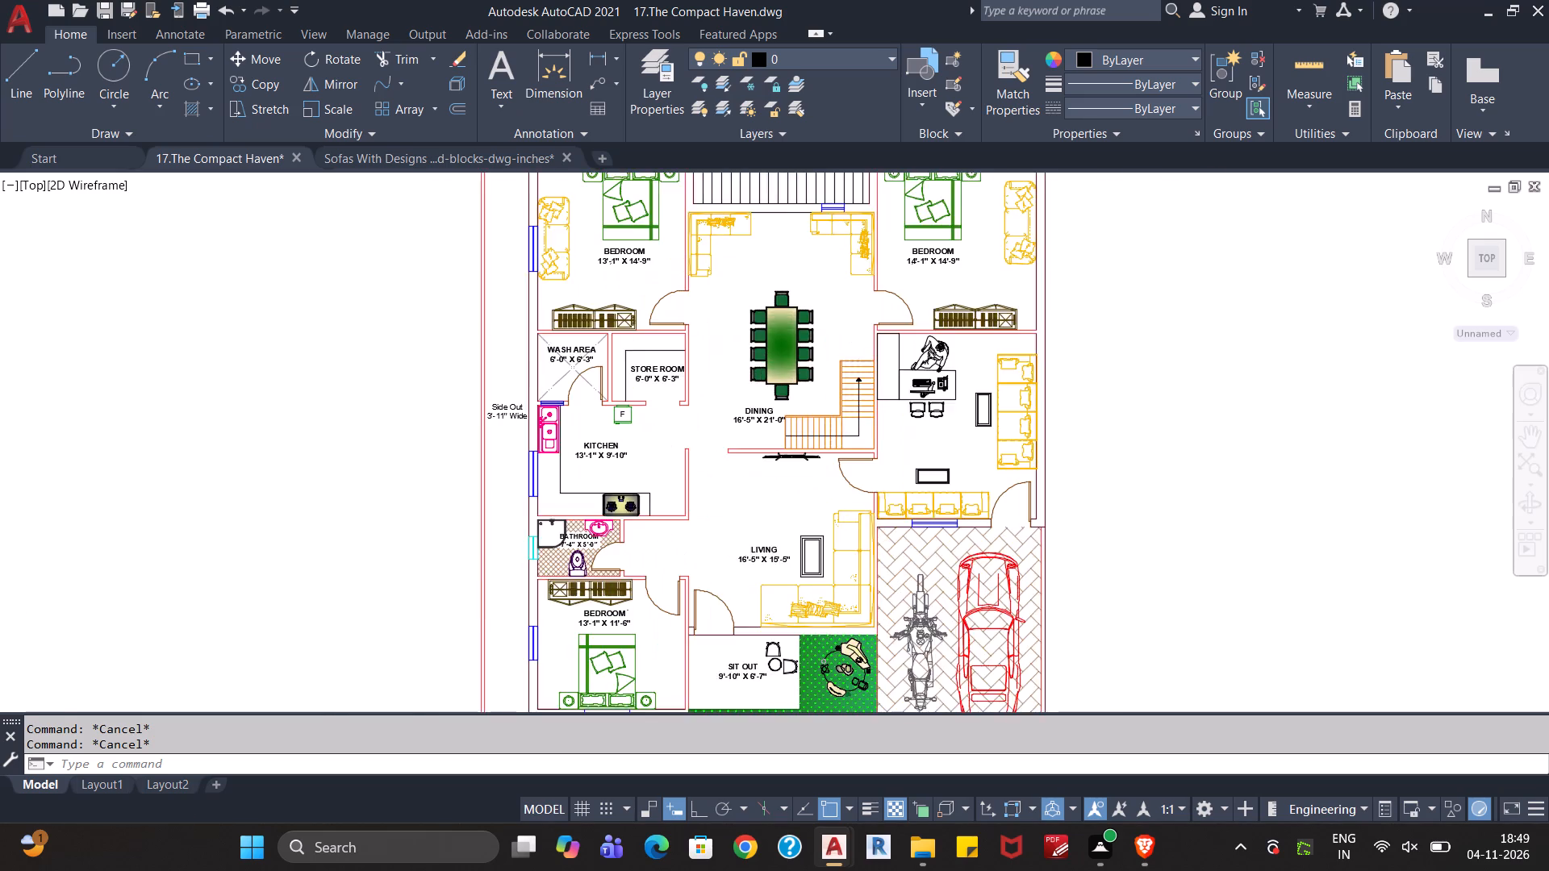
{"action": "middle_click_drag", "start_coordinate": [745, 524], "coordinate": [745, 415]}
{"action": "scroll", "coordinate": [744, 456], "scroll_direction": "down", "scroll_amount": 1}
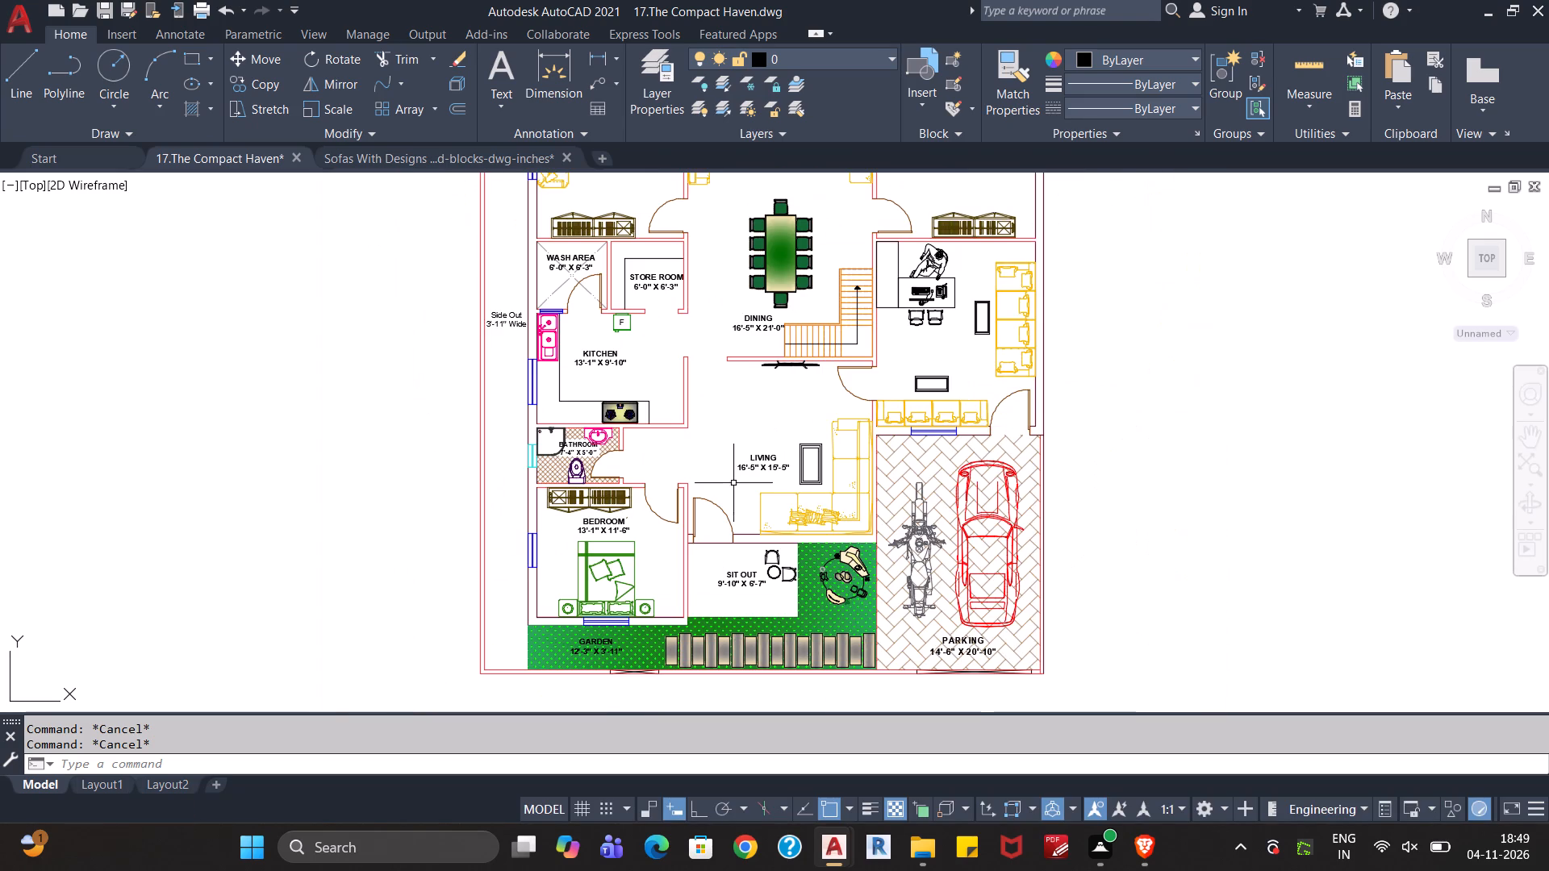
{"action": "middle_click_drag", "start_coordinate": [724, 430], "coordinate": [722, 571]}
{"action": "middle_click_drag", "start_coordinate": [728, 379], "coordinate": [721, 545]}
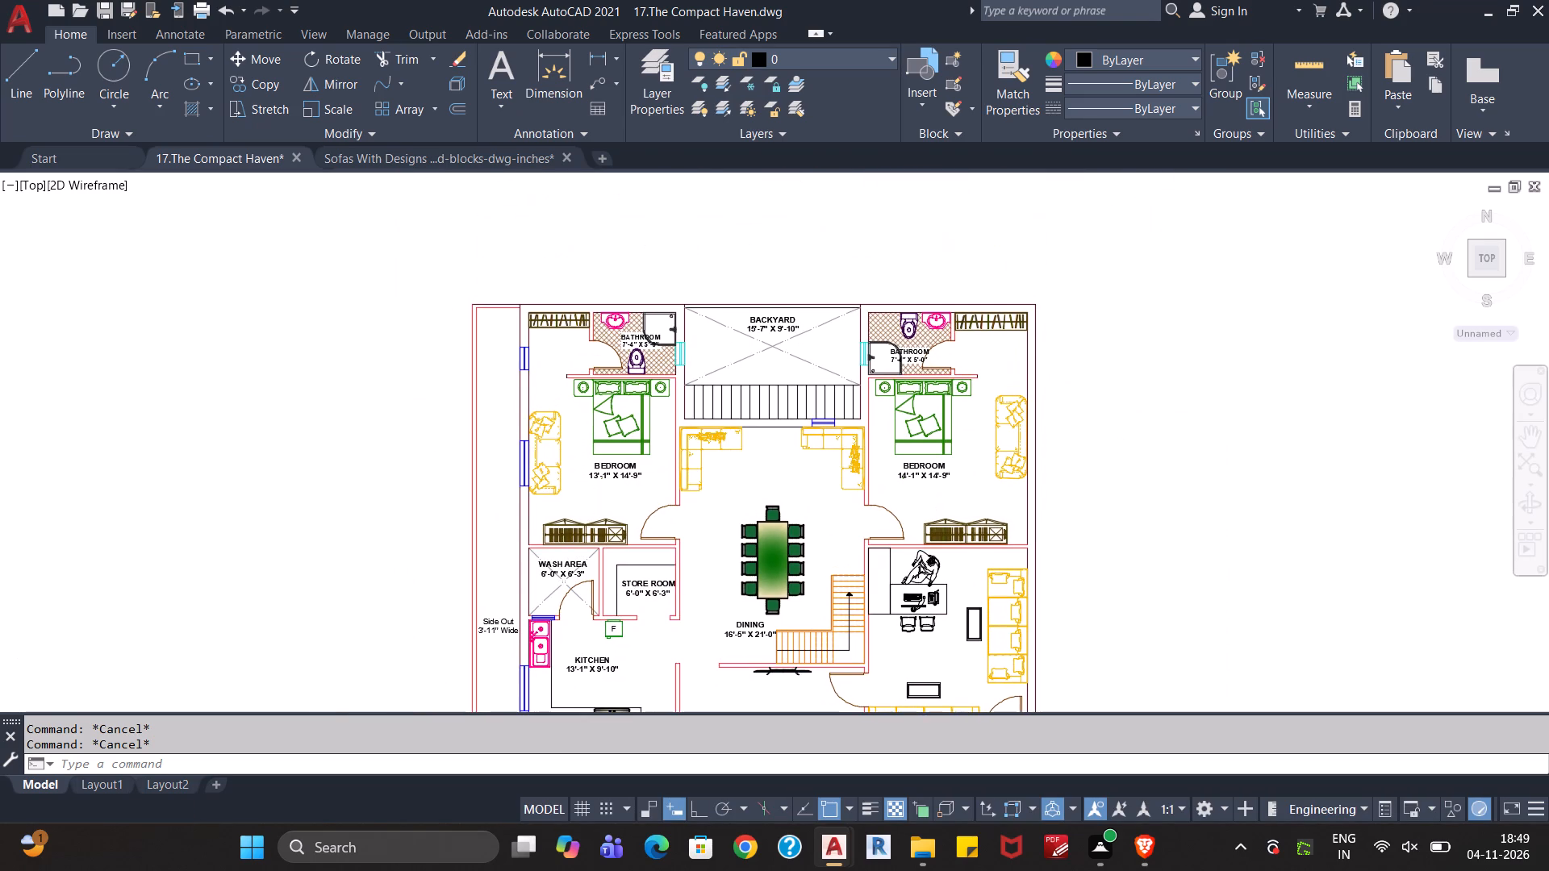
{"action": "middle_click_drag", "start_coordinate": [714, 552], "coordinate": [713, 397]}
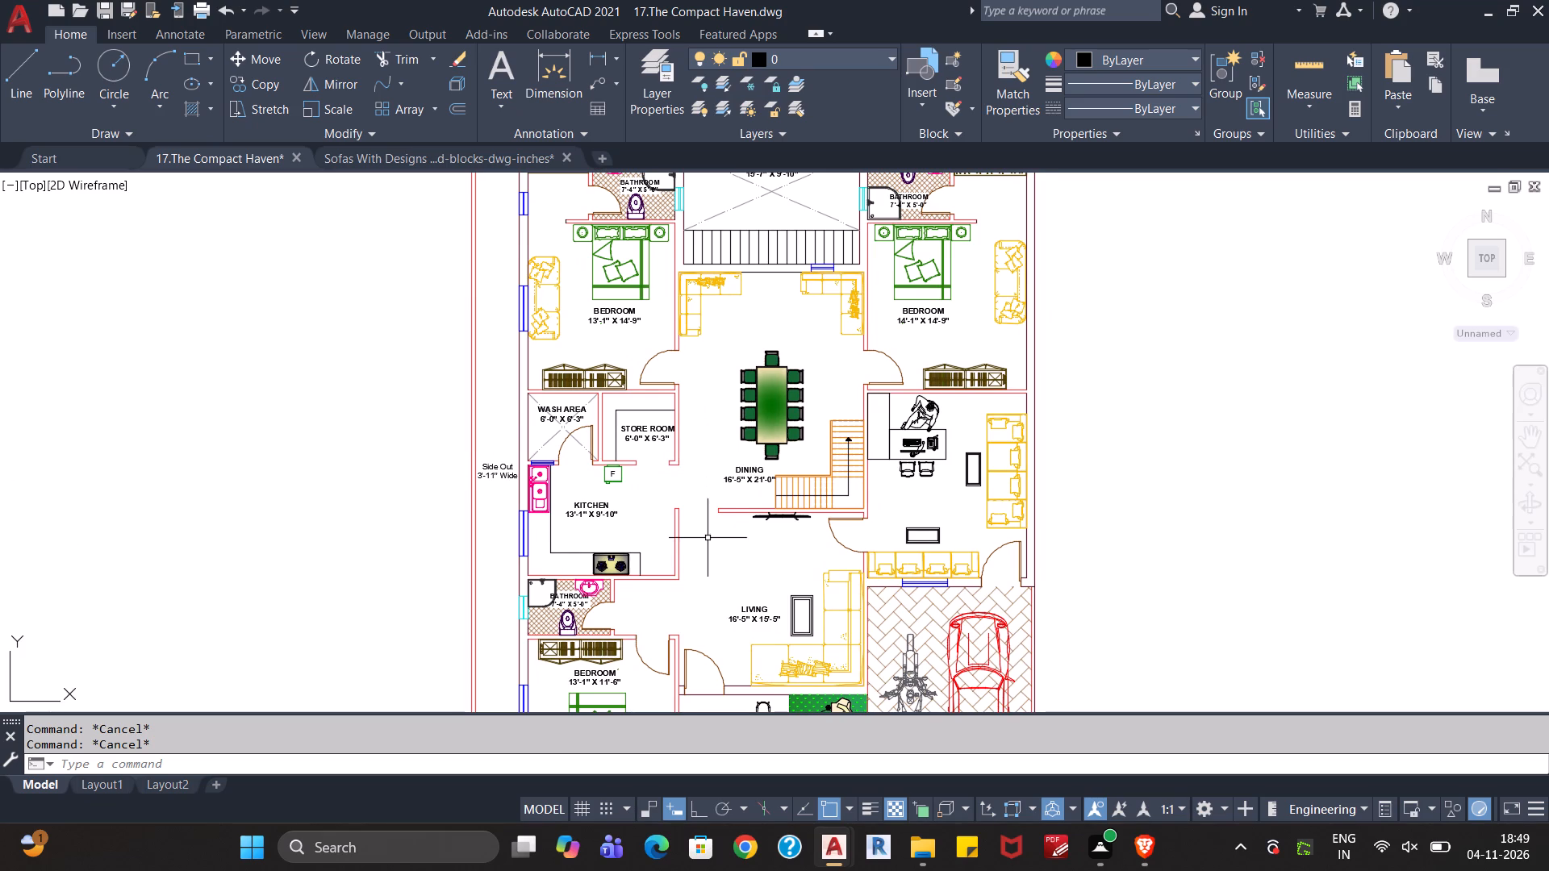
{"action": "middle_click_drag", "start_coordinate": [708, 538], "coordinate": [722, 394]}
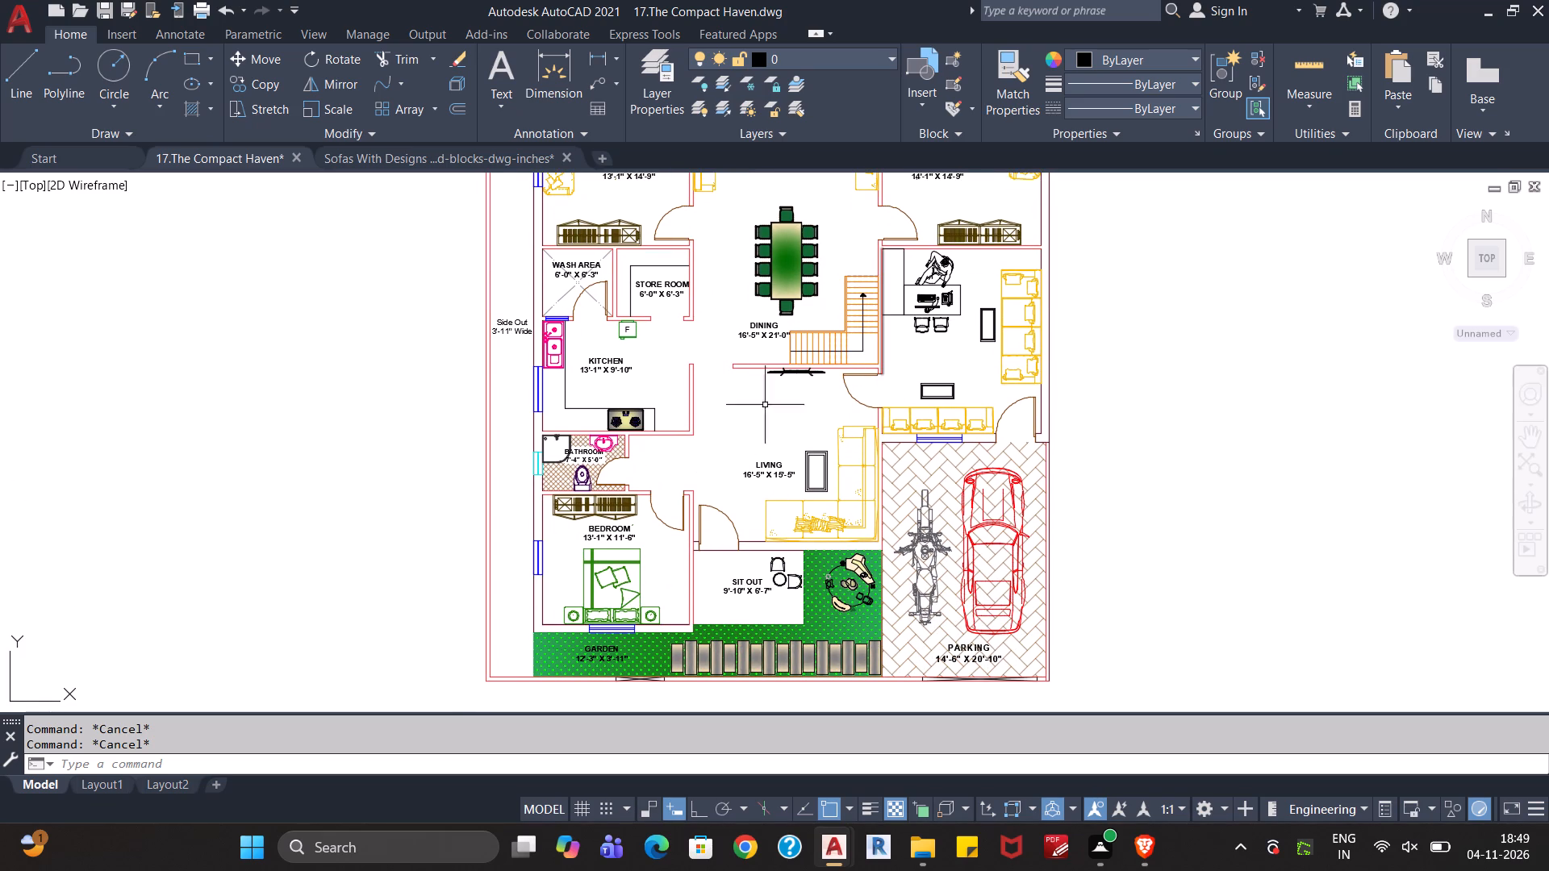
{"action": "middle_click_drag", "start_coordinate": [749, 415], "coordinate": [720, 528]}
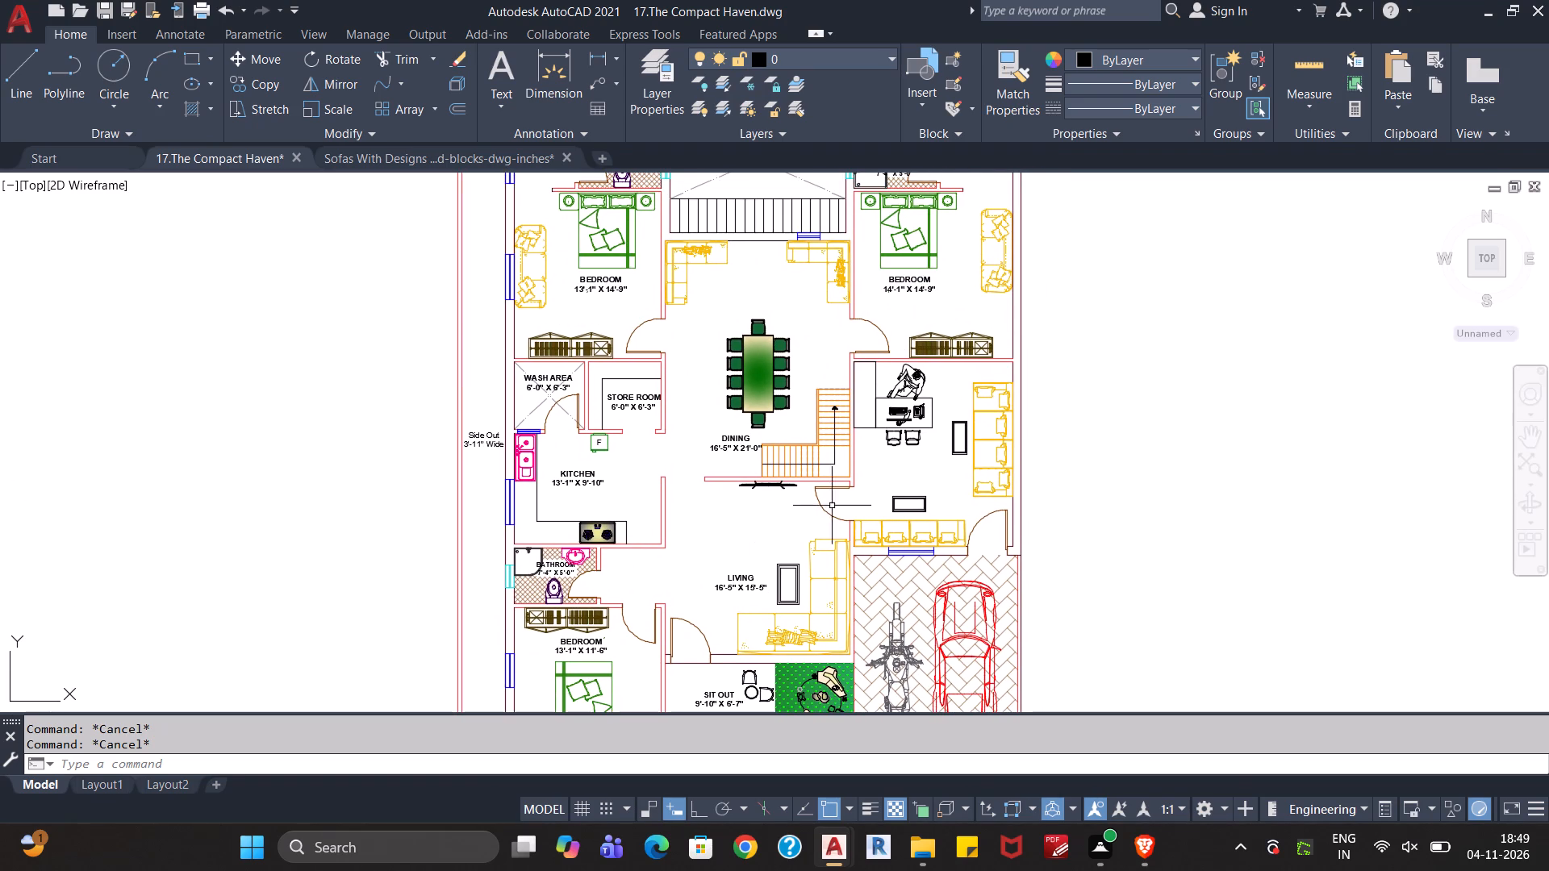
Give the coffee table in the living room and the two in the office room the blue colour 16,86,137.
{"action": "scroll", "coordinate": [732, 554], "scroll_direction": "up", "scroll_amount": 2}
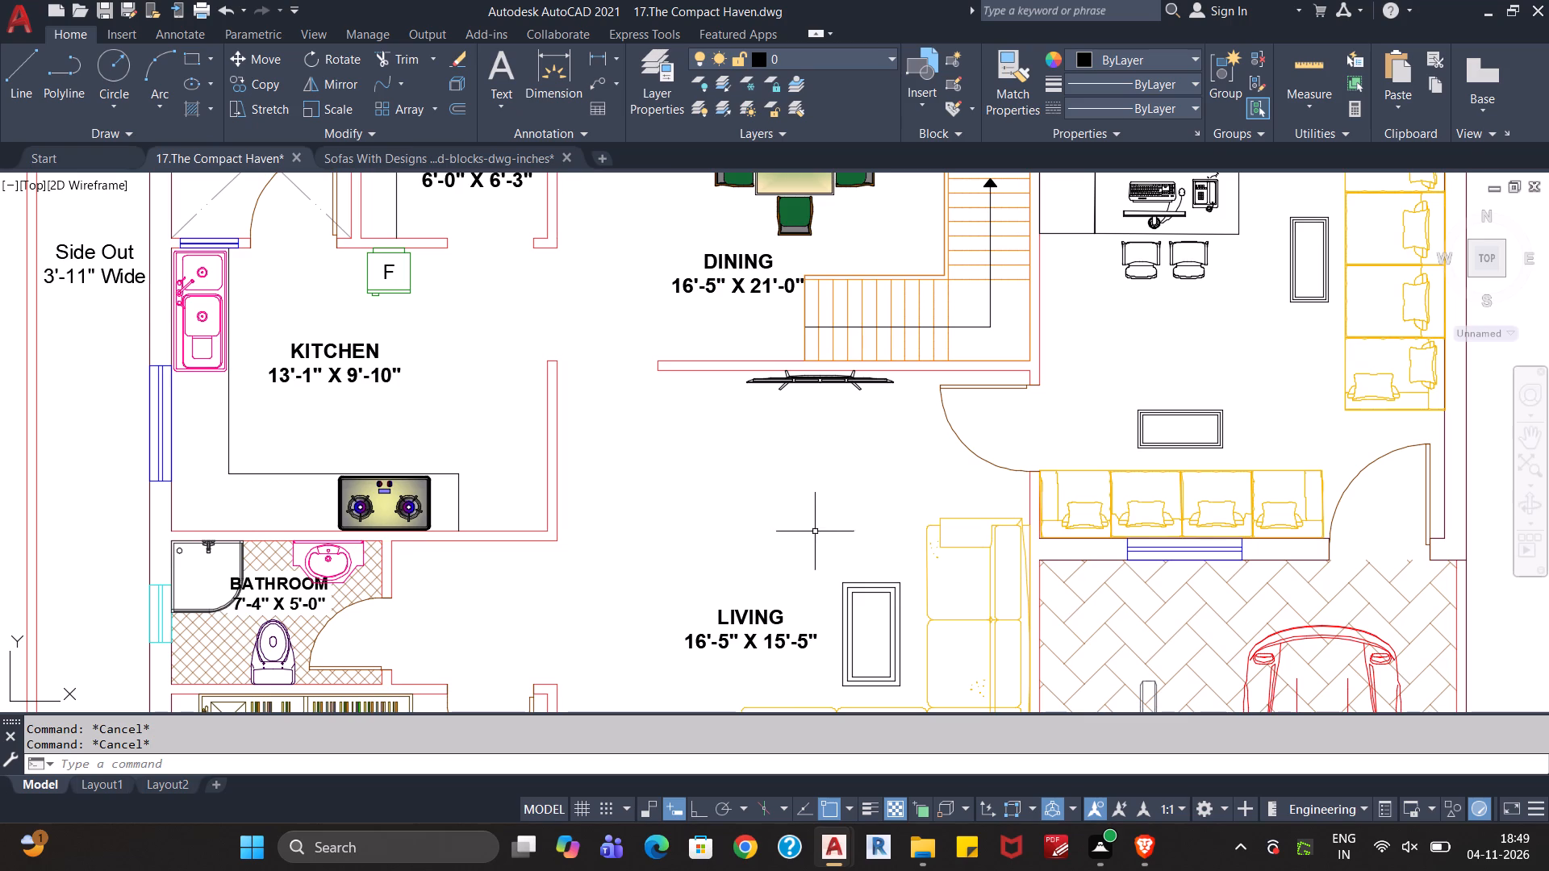
{"action": "left_click_drag", "start_coordinate": [846, 536], "coordinate": [854, 536]}
{"action": "left_click_drag", "start_coordinate": [862, 523], "coordinate": [854, 521]}
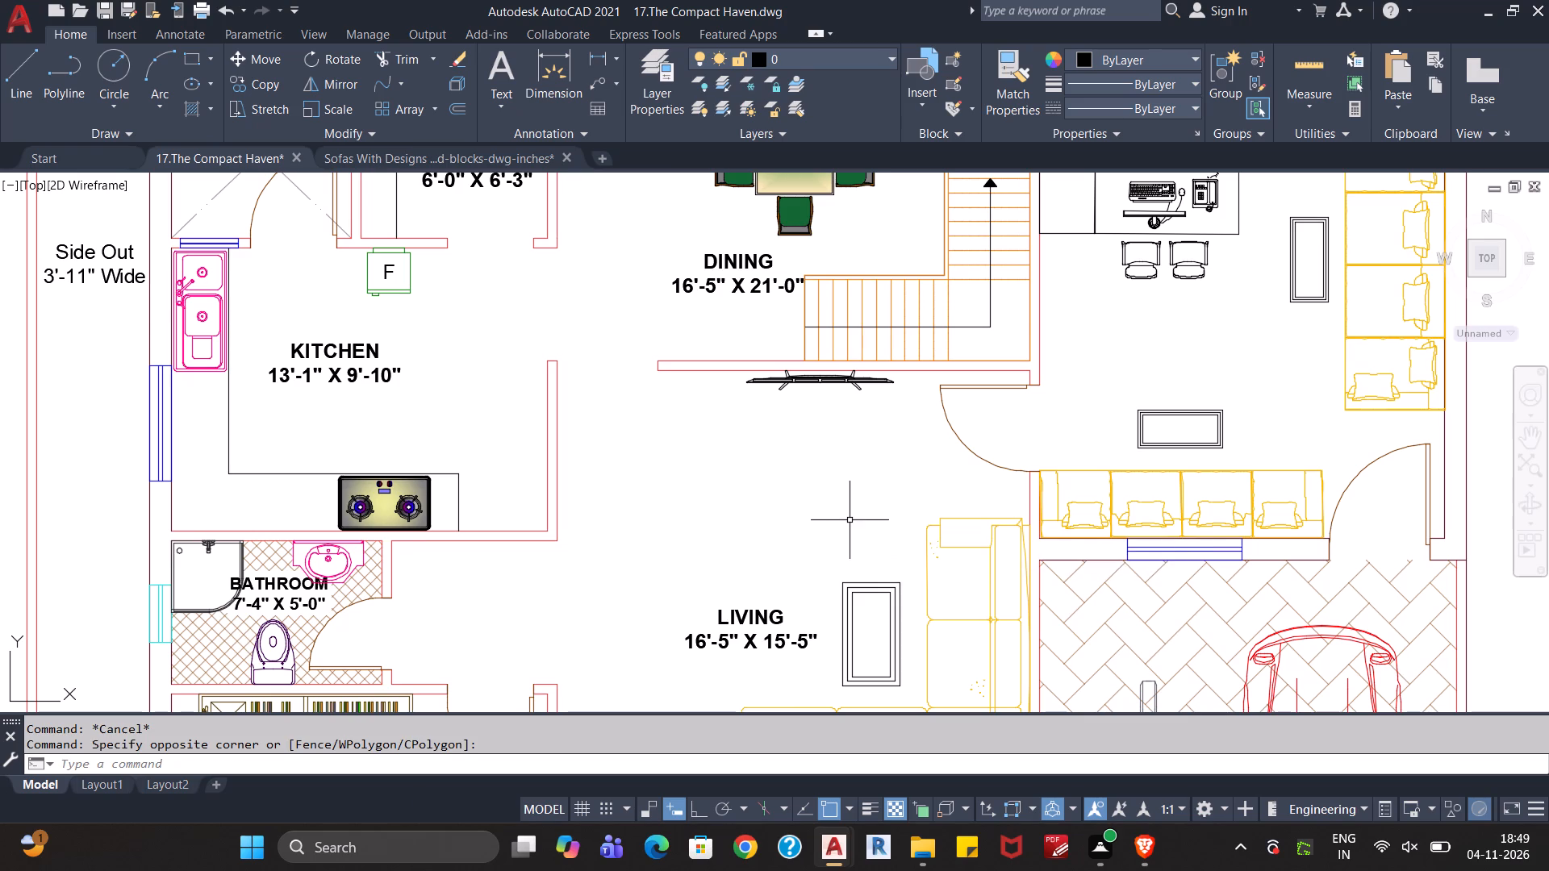
{"action": "left_click", "coordinate": [908, 556]}
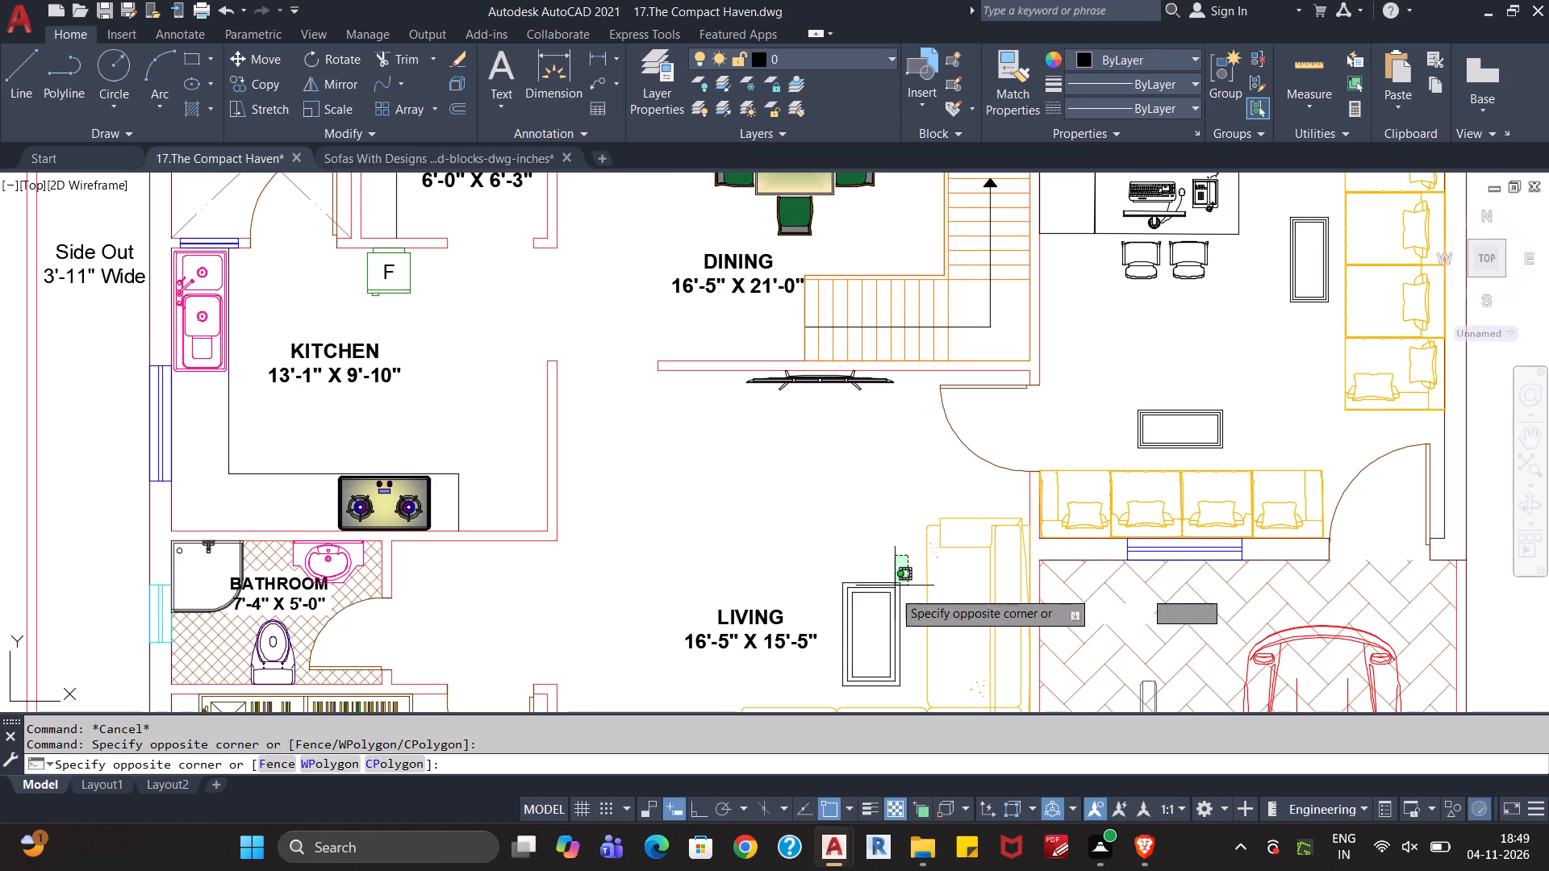
{"action": "left_click", "coordinate": [873, 632]}
{"action": "left_click", "coordinate": [1162, 389]}
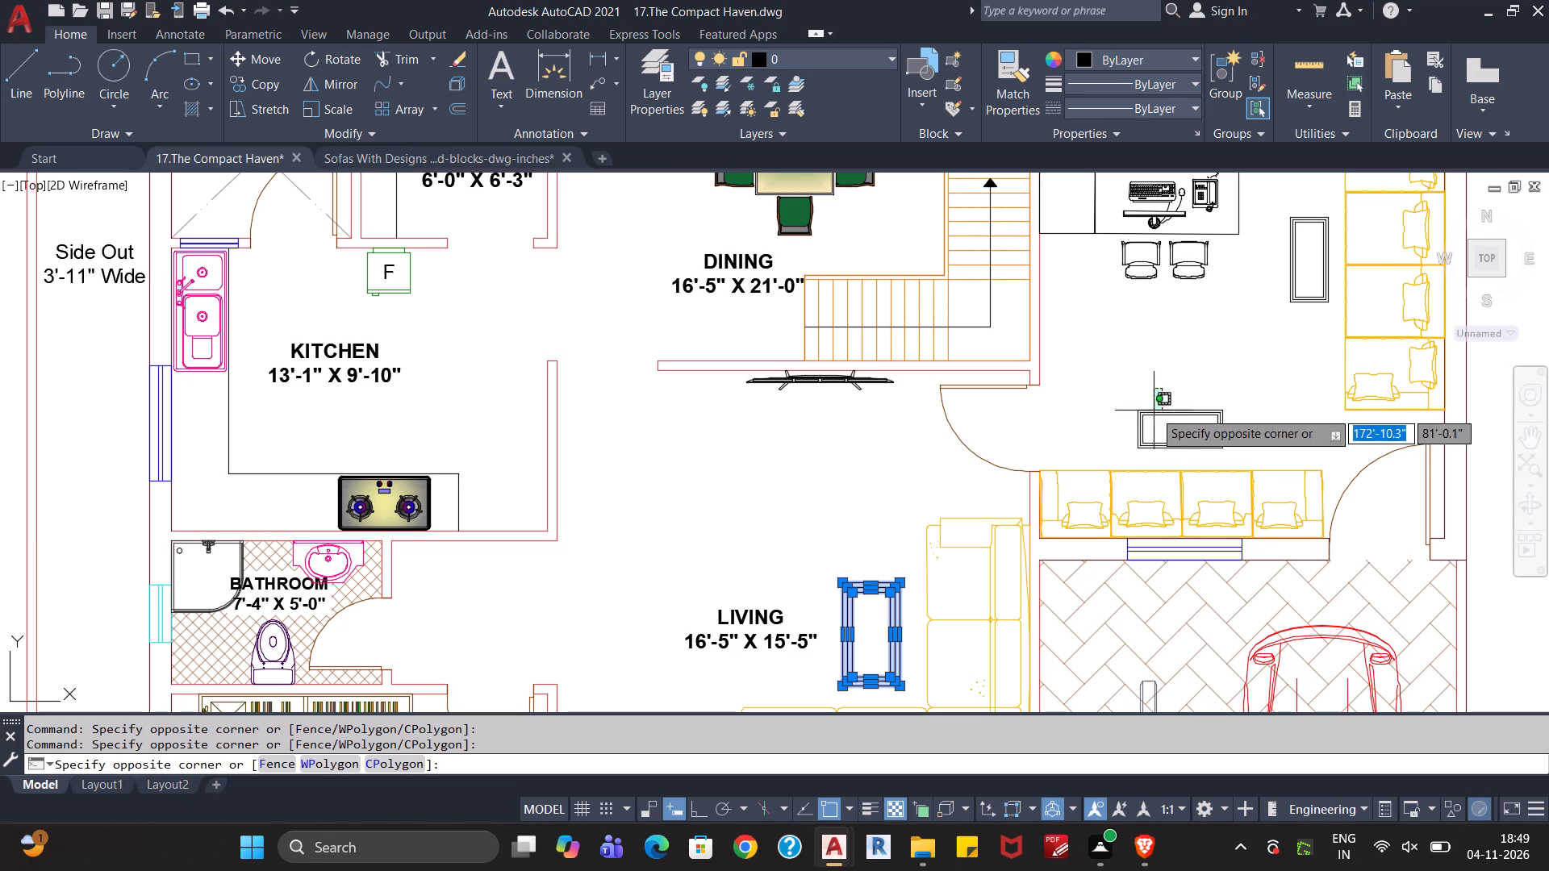
{"action": "left_click", "coordinate": [1150, 429]}
{"action": "left_click", "coordinate": [1320, 203]}
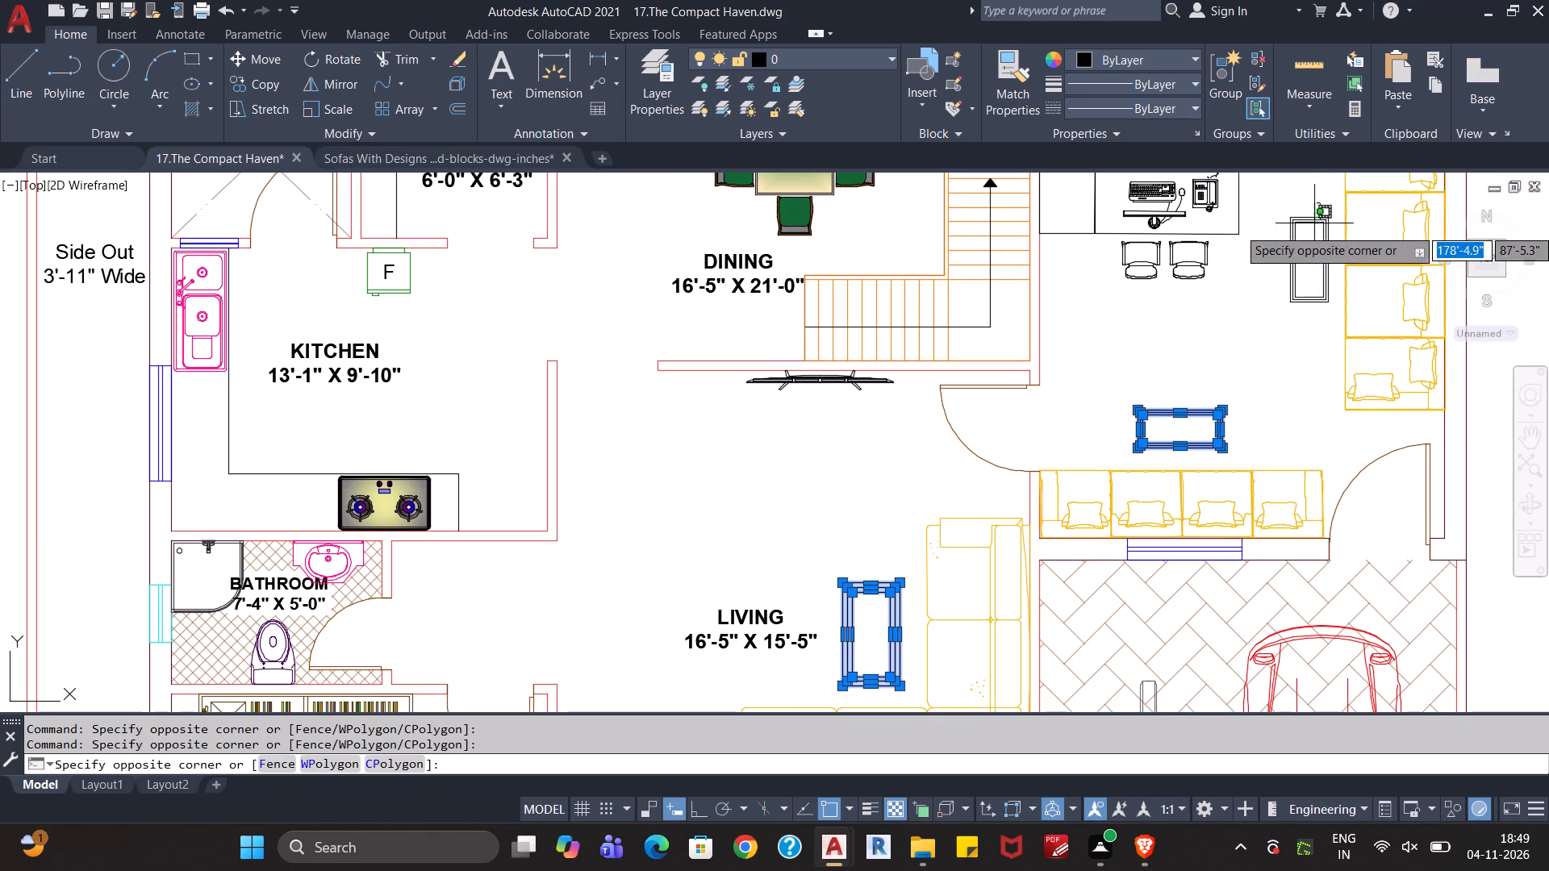
{"action": "left_click", "coordinate": [1305, 257]}
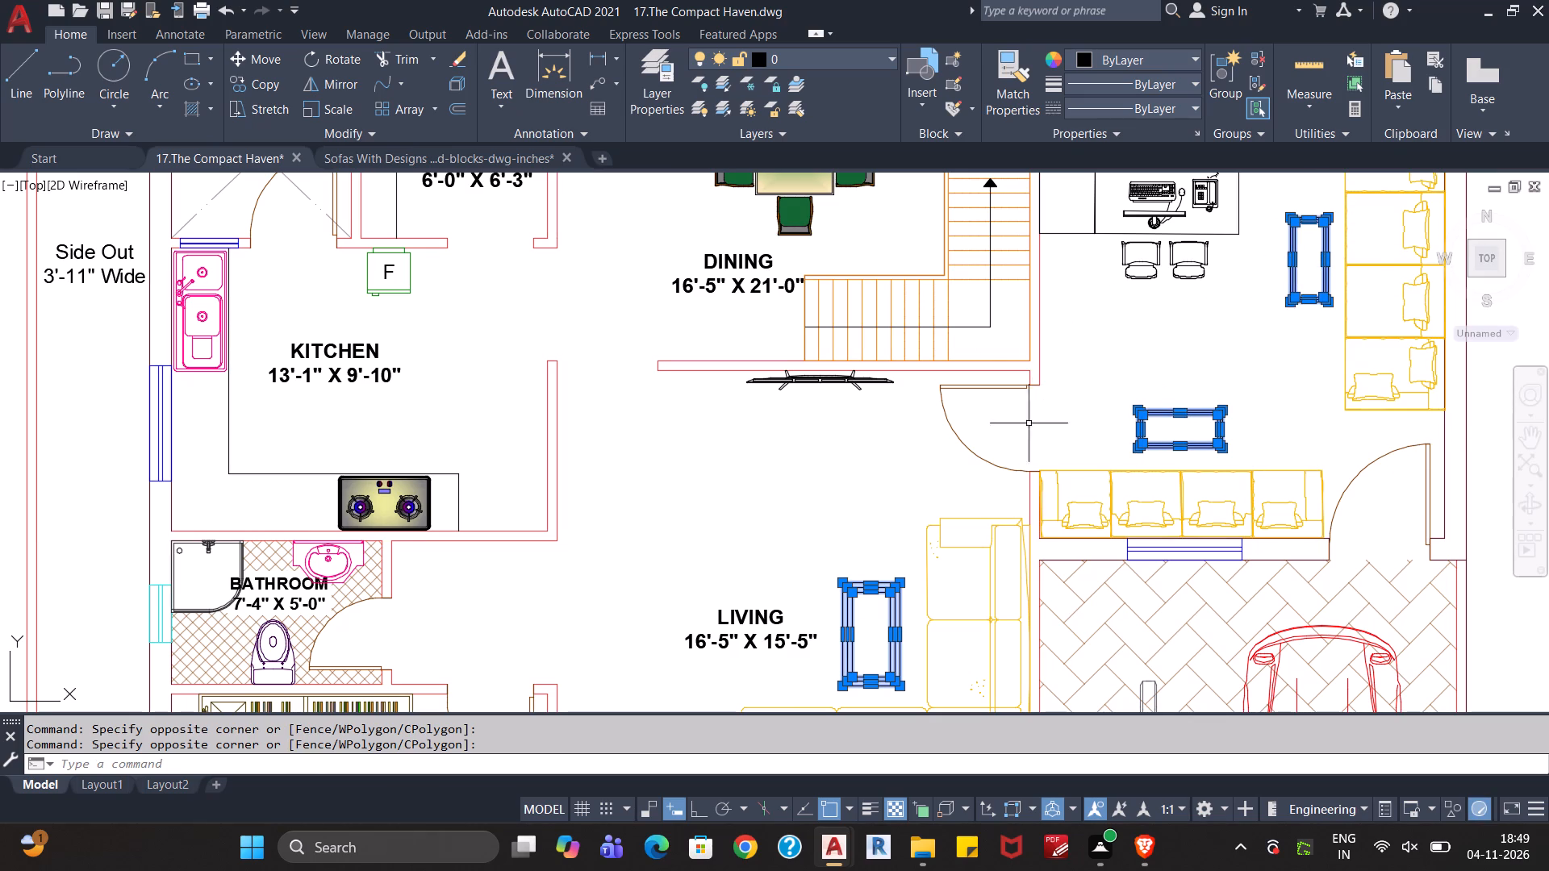
{"action": "left_click", "coordinate": [1123, 65]}
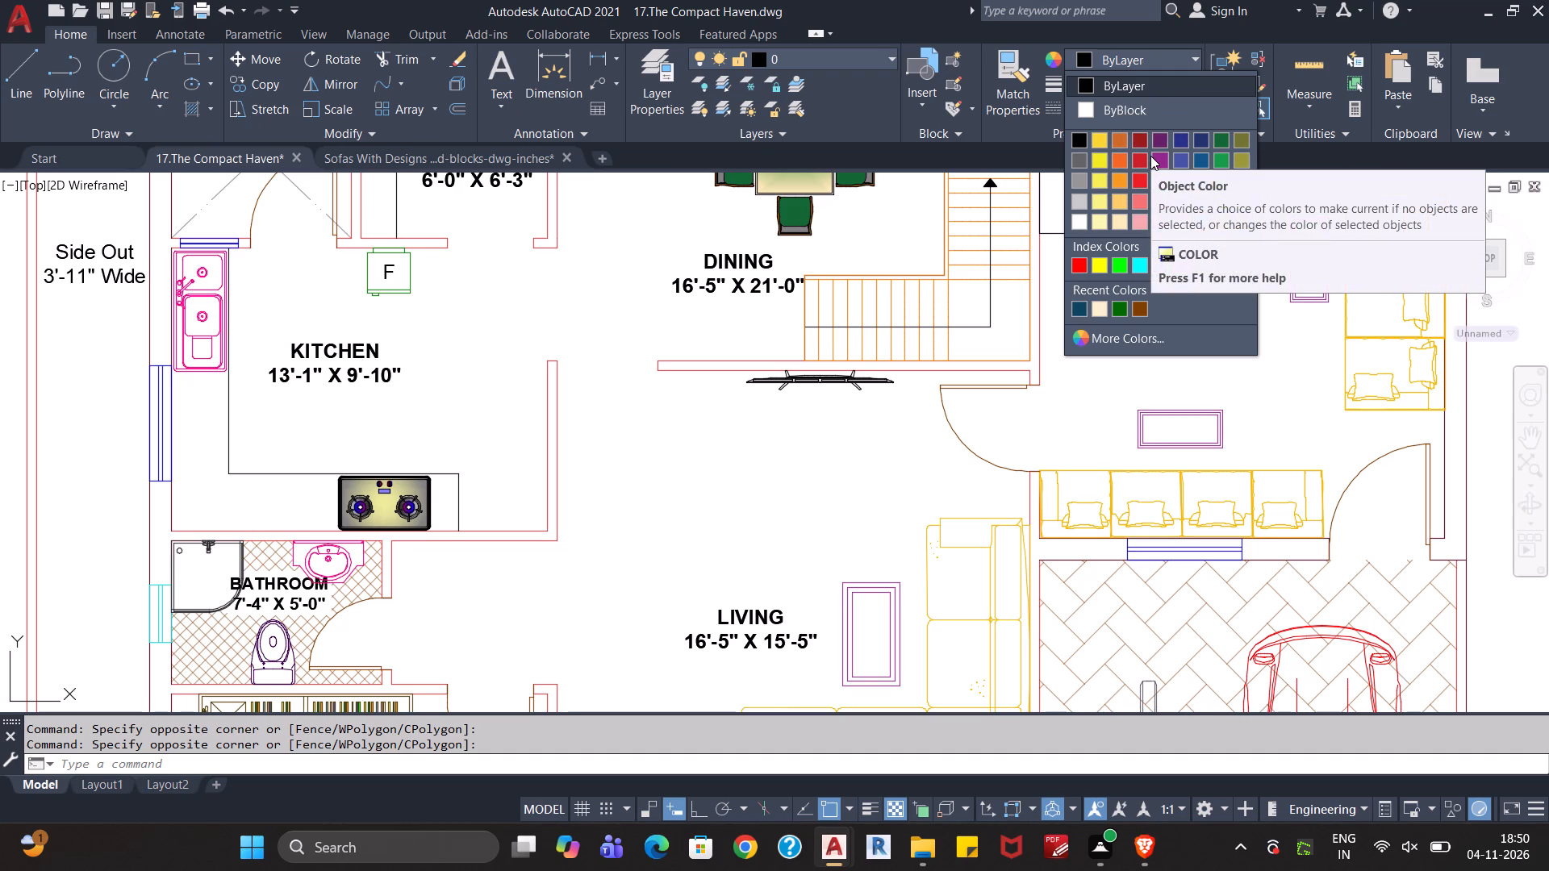
{"action": "left_click", "coordinate": [1200, 158]}
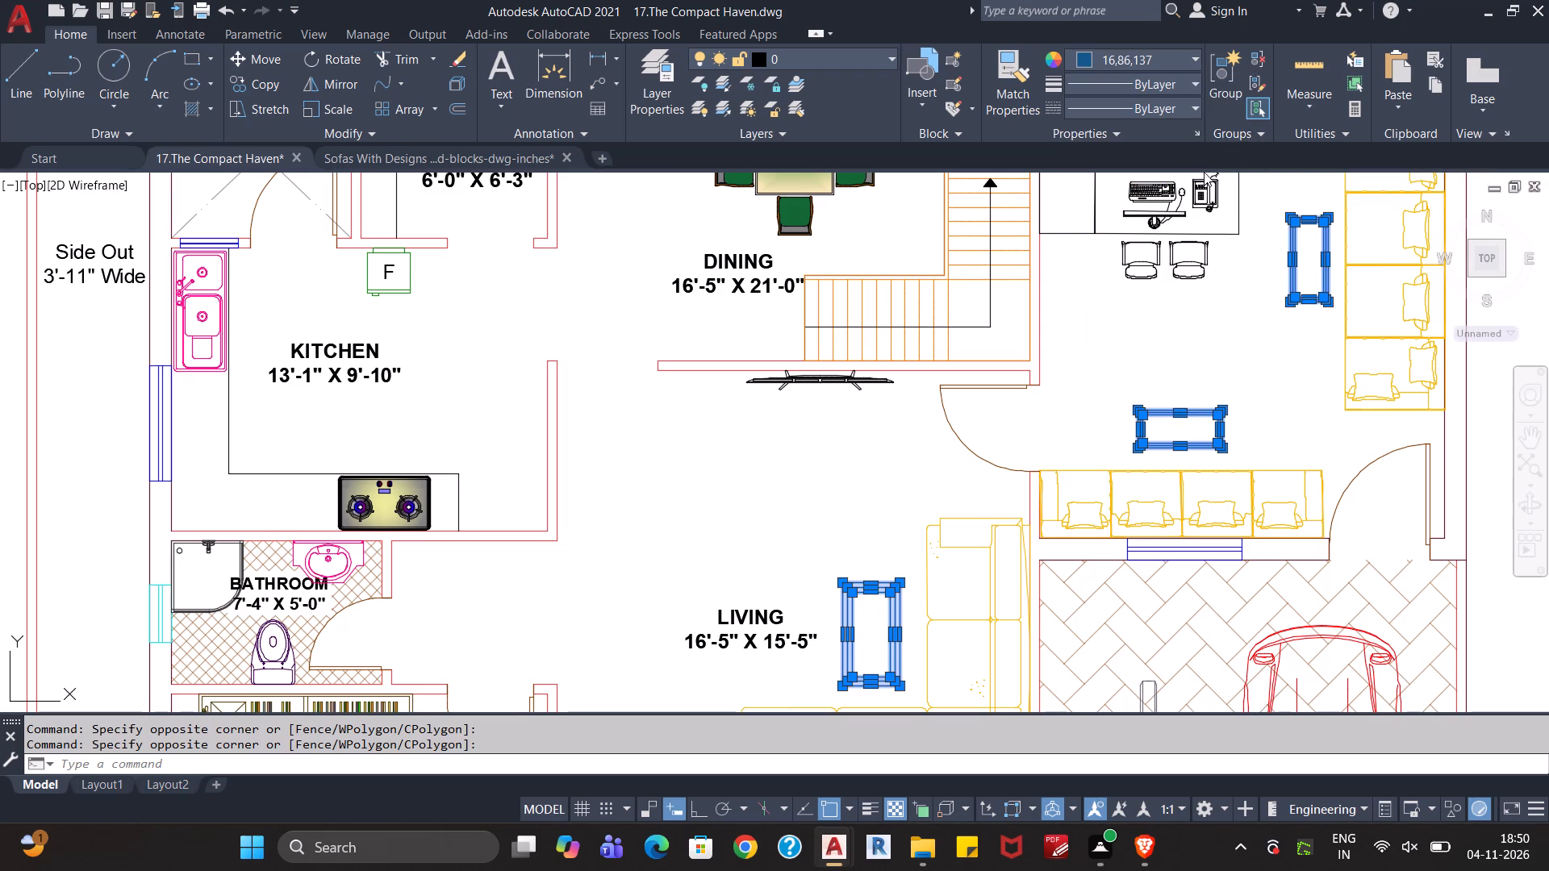
{"action": "key", "text": "Escape"}
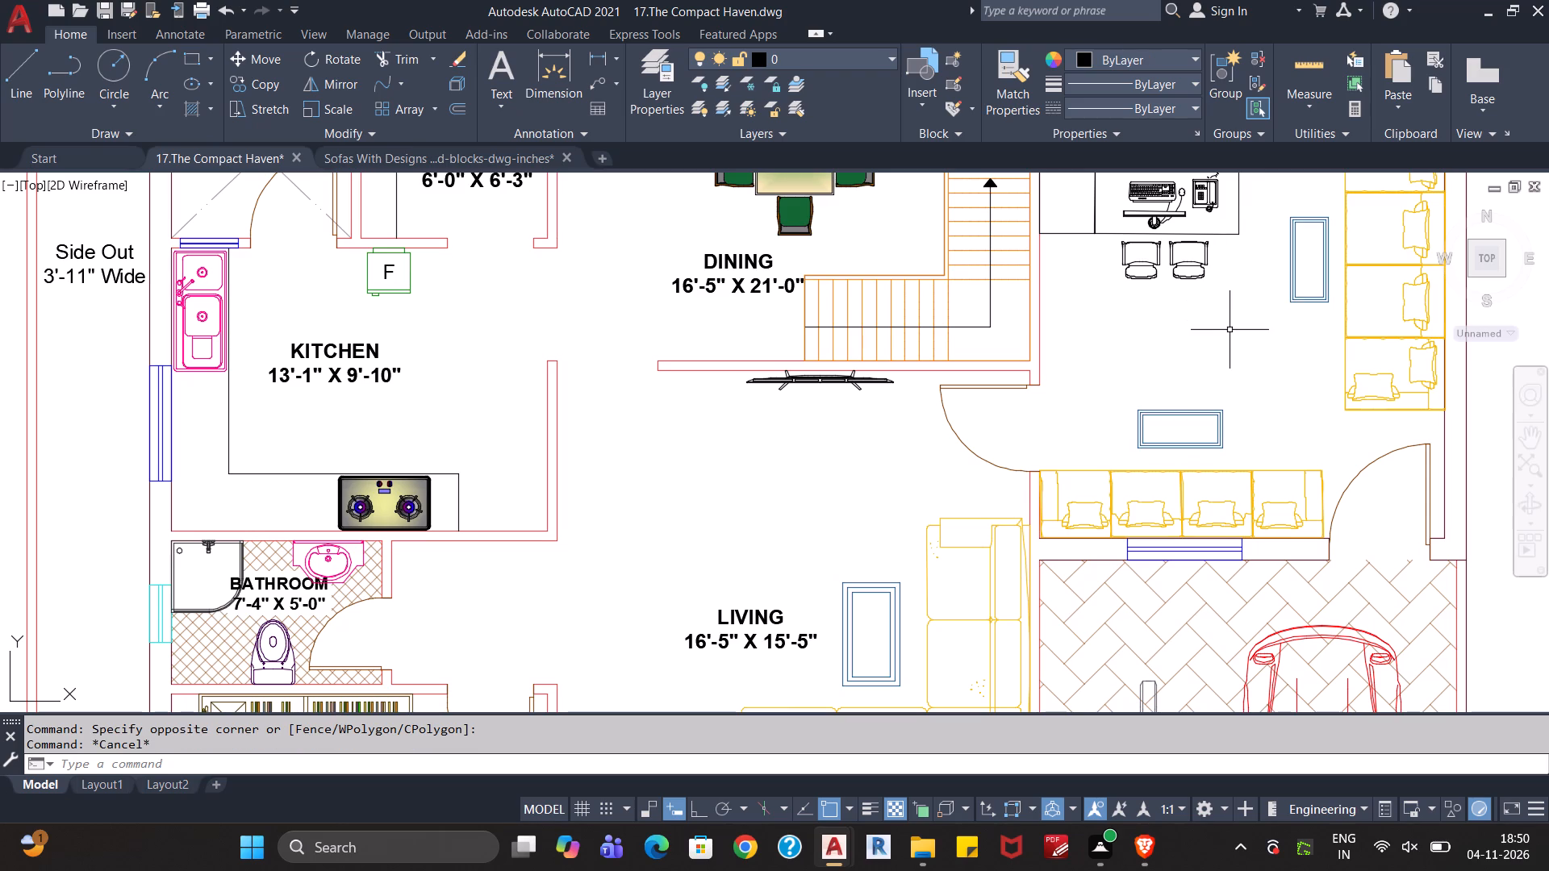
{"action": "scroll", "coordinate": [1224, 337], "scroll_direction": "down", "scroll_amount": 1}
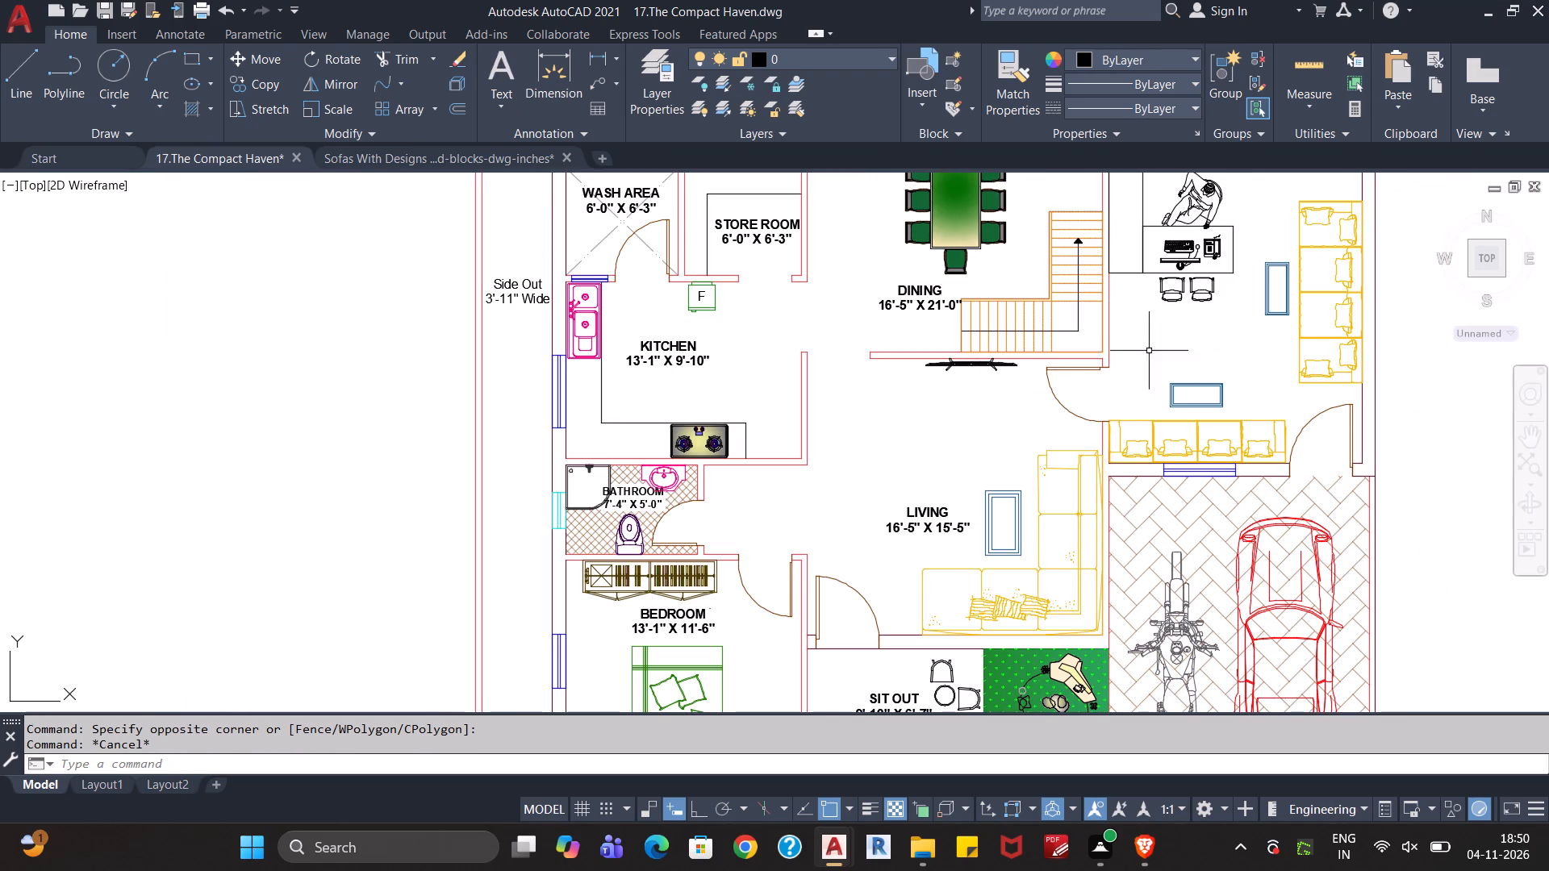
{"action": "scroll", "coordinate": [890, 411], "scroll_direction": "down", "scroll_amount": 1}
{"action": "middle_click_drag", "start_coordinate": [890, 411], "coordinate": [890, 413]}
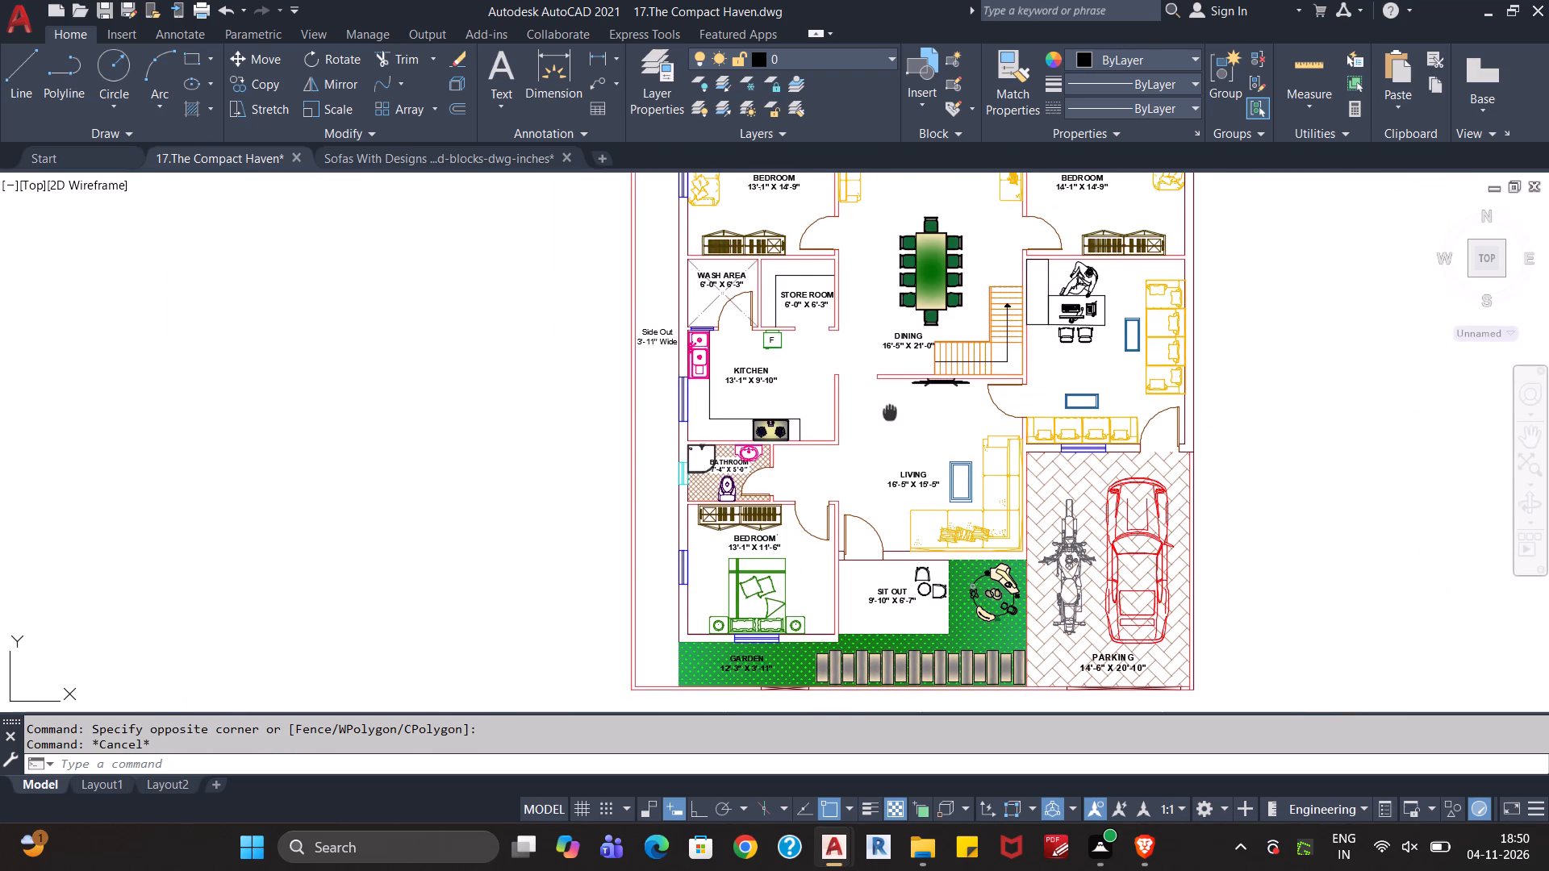
Create a new layer named Center Table with the true colour 16,86,137.
{"action": "middle_click_drag", "start_coordinate": [890, 413], "coordinate": [890, 438]}
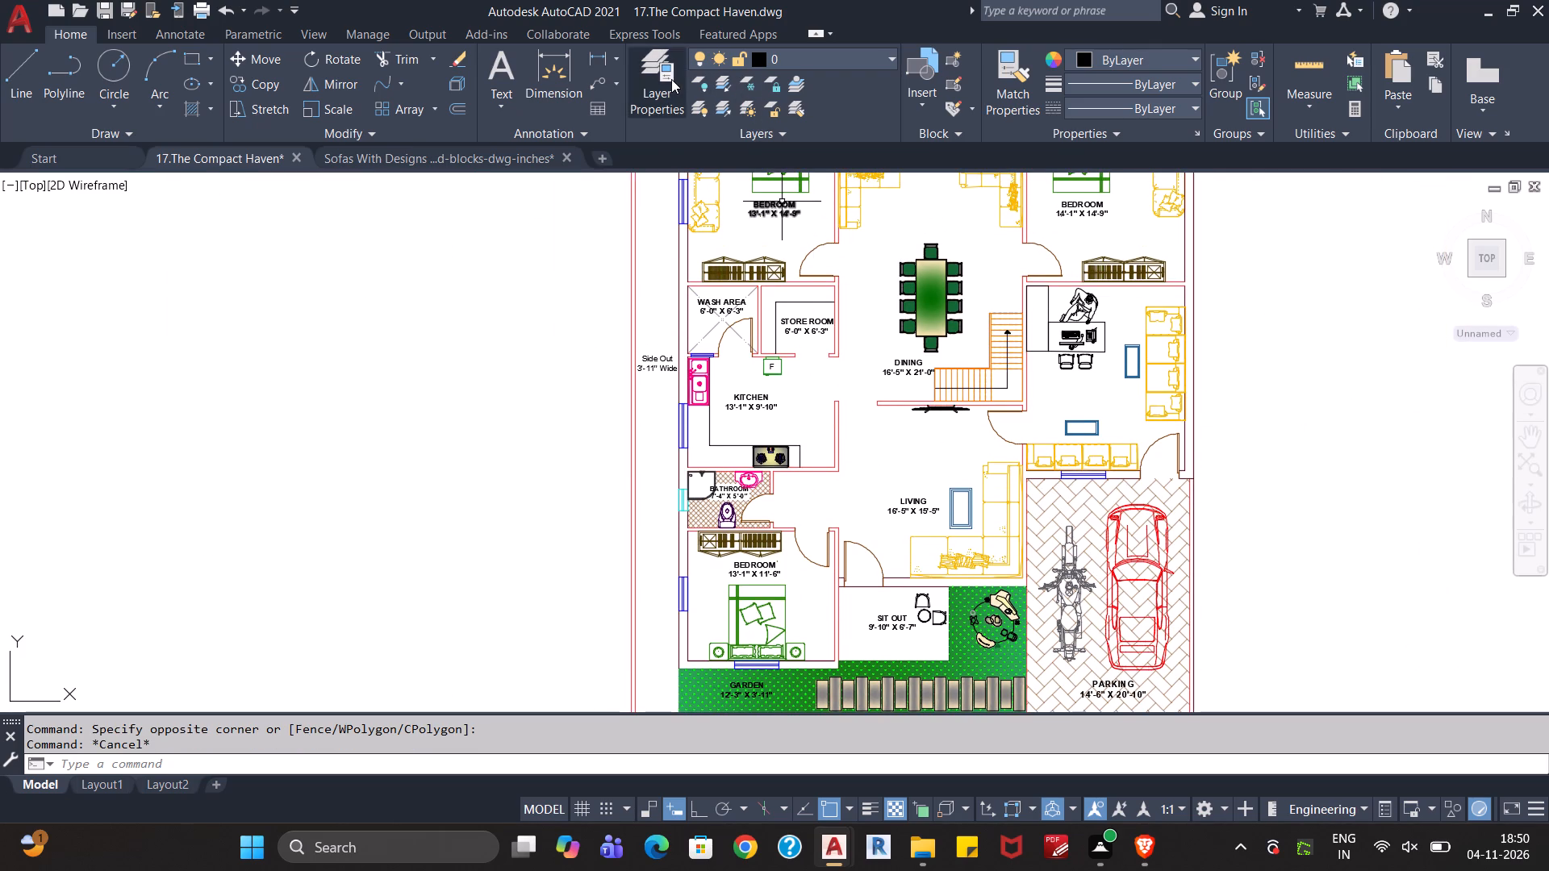
{"action": "left_click", "coordinate": [671, 79]}
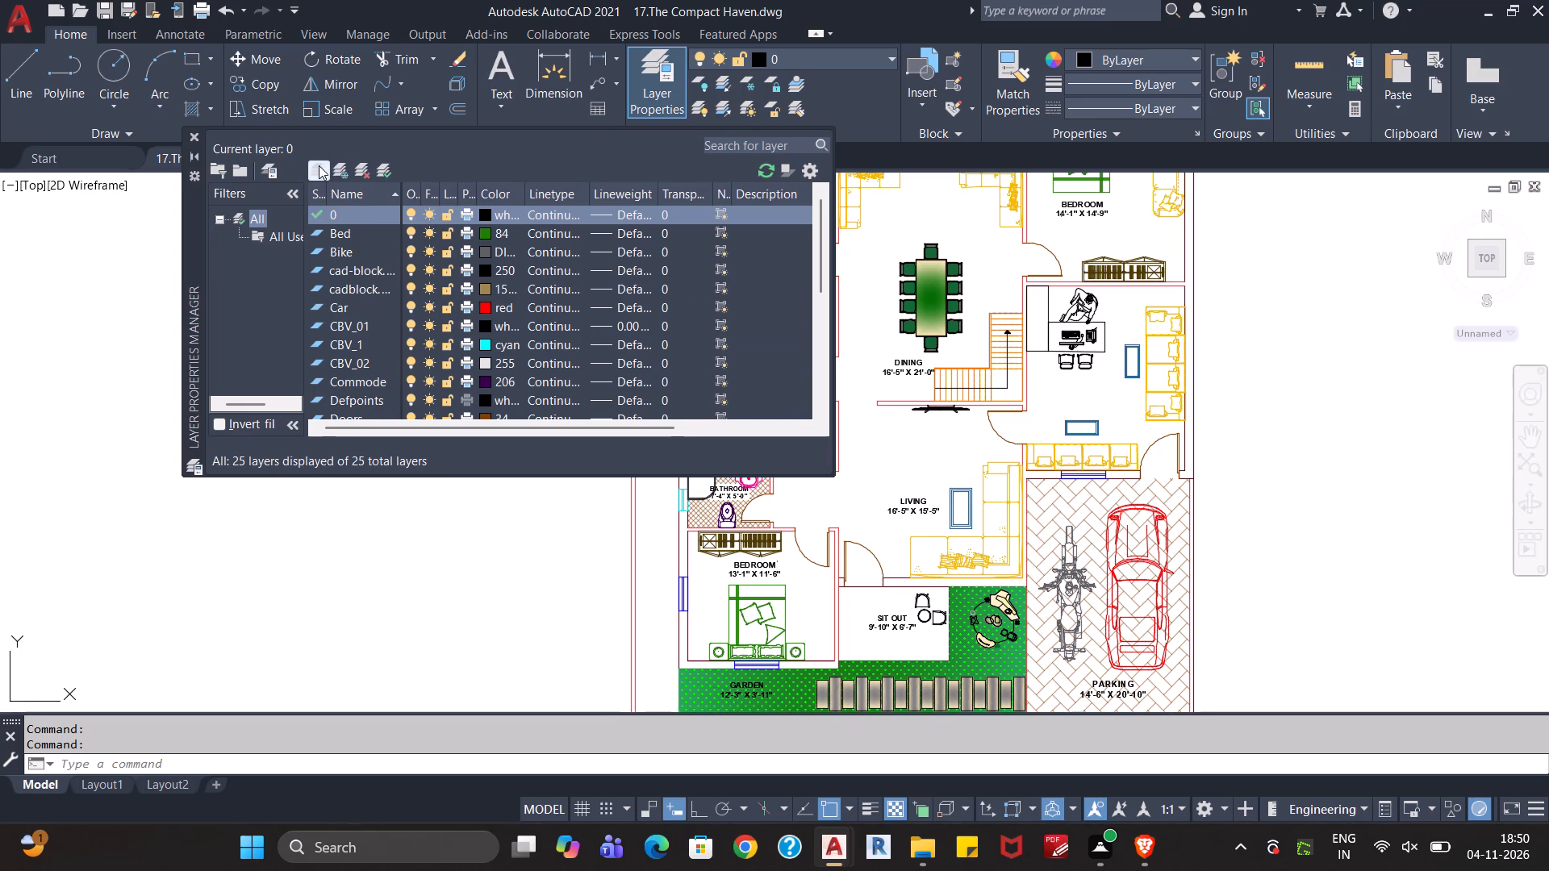
{"action": "left_click", "coordinate": [319, 165]}
{"action": "type", "text": "cENTR"}
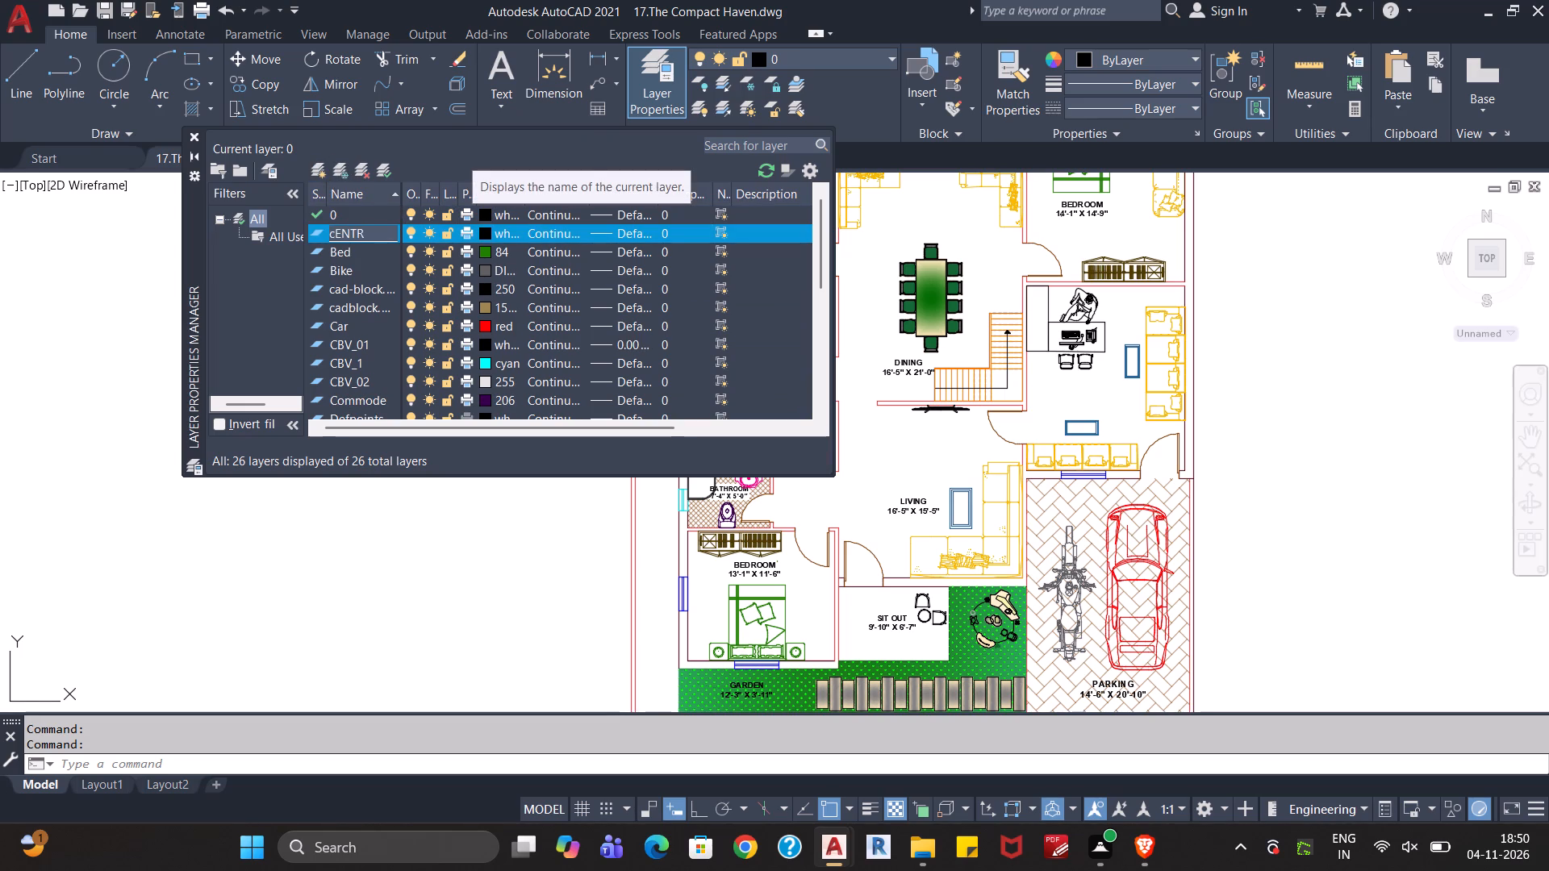
{"action": "key", "text": "BackSpace"}
{"action": "key", "text": "e"}
{"action": "key", "text": "BackSpace"}
{"action": "type", "text": "Cet"}
{"action": "key", "text": "BackSpace"}
{"action": "type", "text": "nter"}
{"action": "key", "text": "space"}
{"action": "key", "text": "shift+t"}
{"action": "type", "text": "able"}
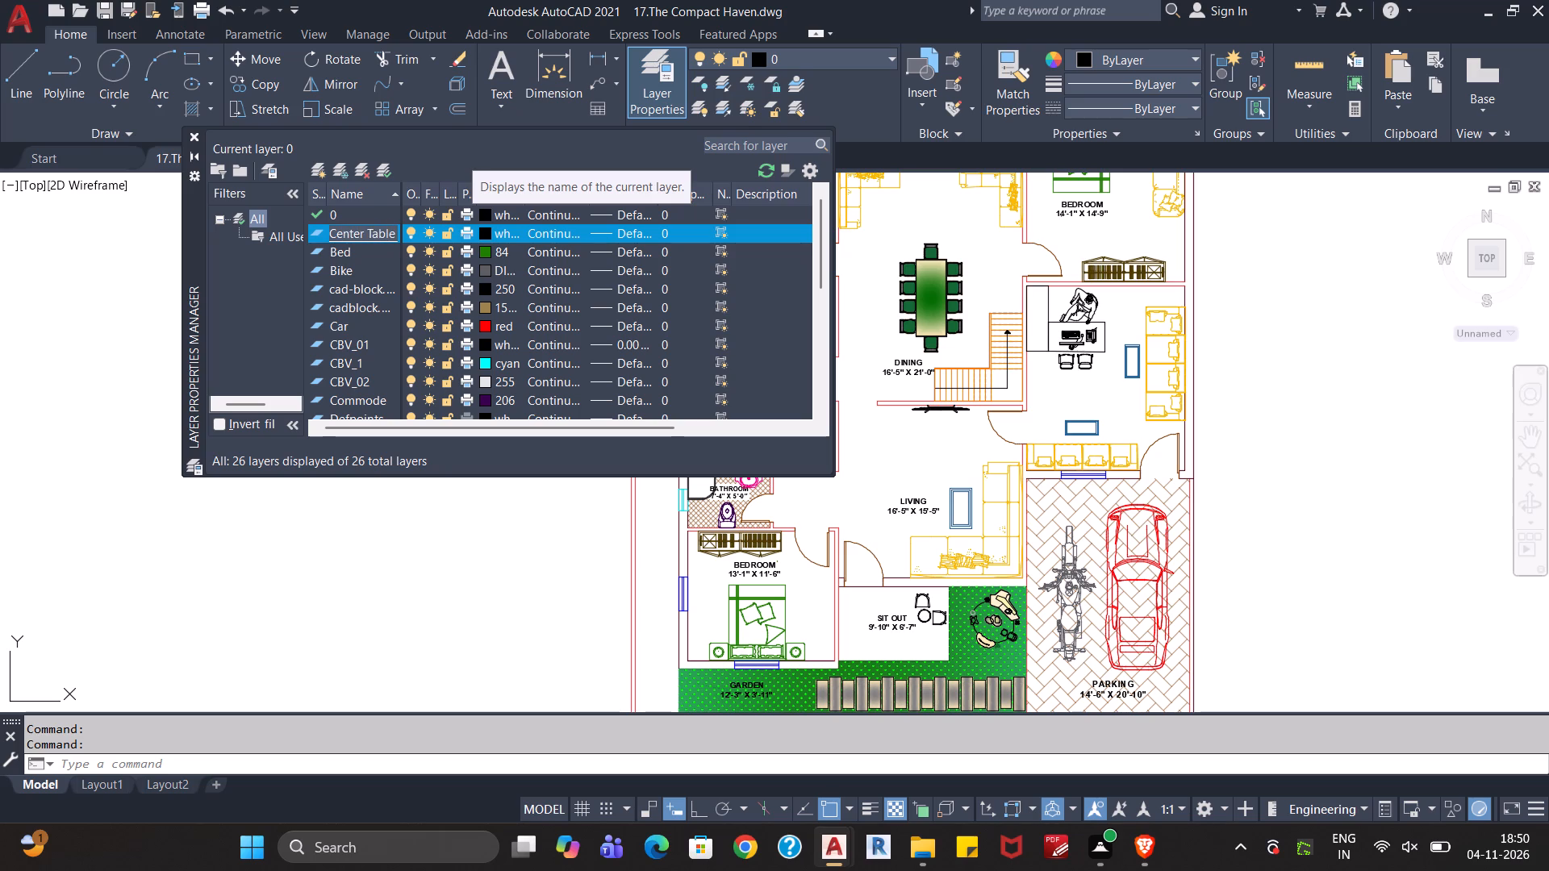
{"action": "left_click", "coordinate": [481, 233]}
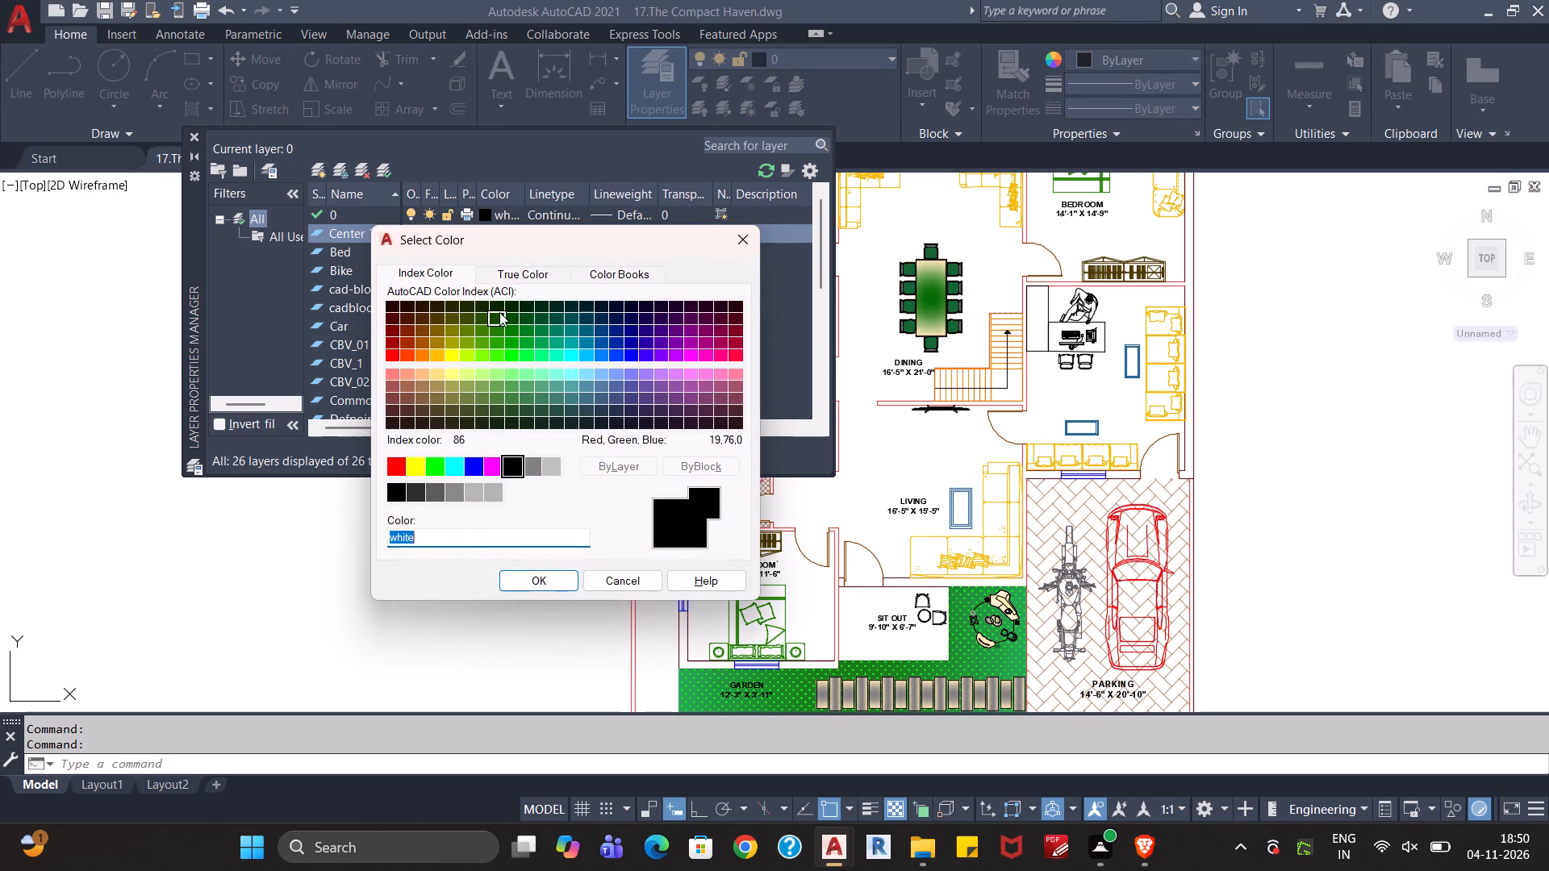
{"action": "left_click", "coordinate": [516, 273]}
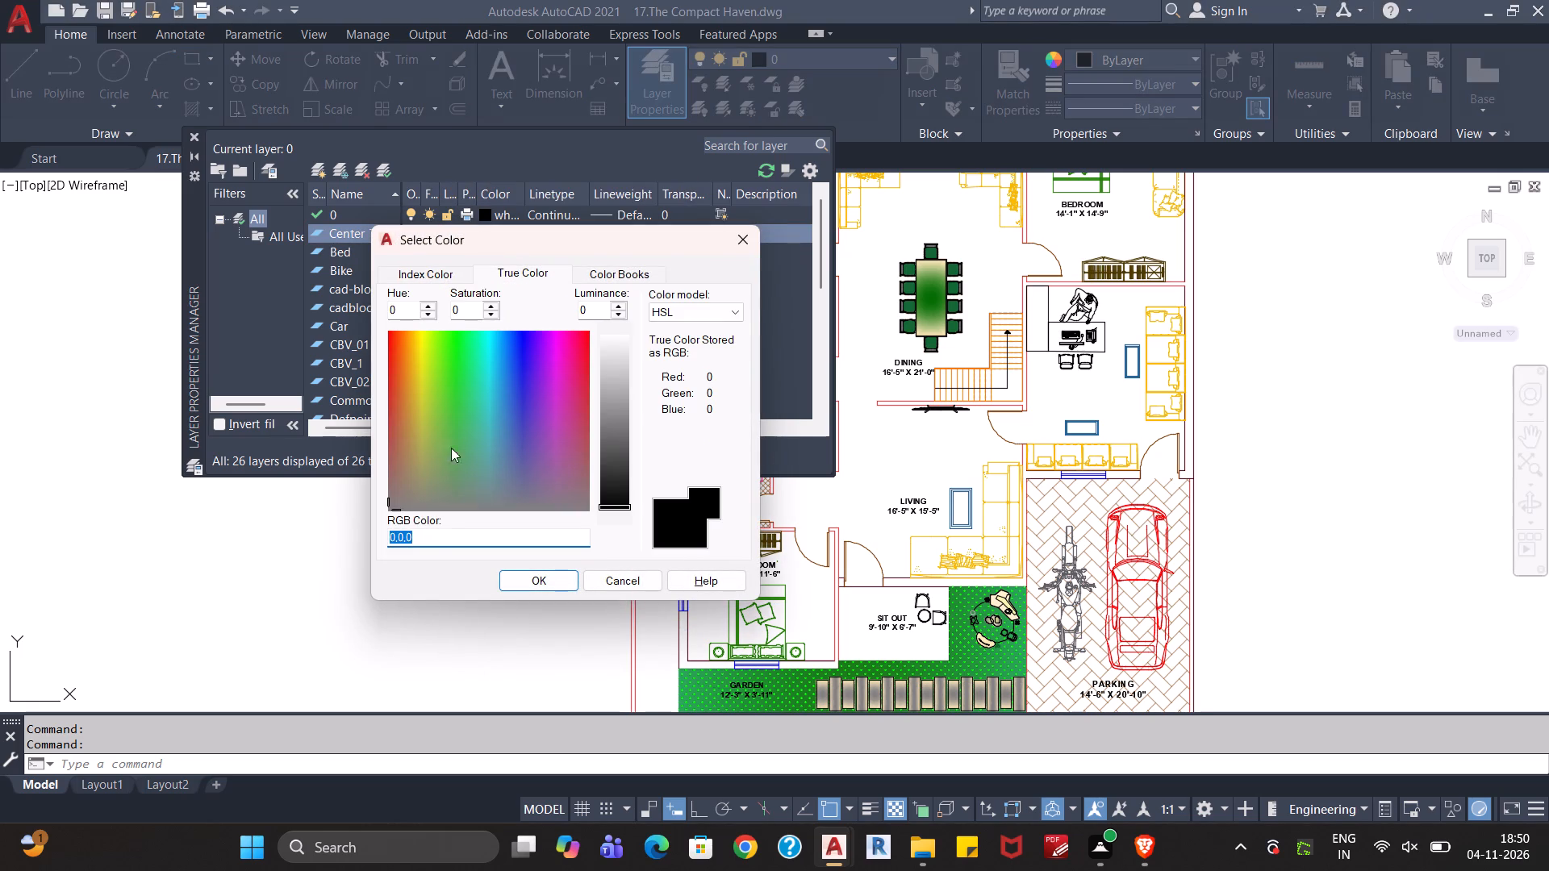
{"action": "type", "text": "16"}
{"action": "type", "text": ",86,137"}
{"action": "key", "text": "Return"}
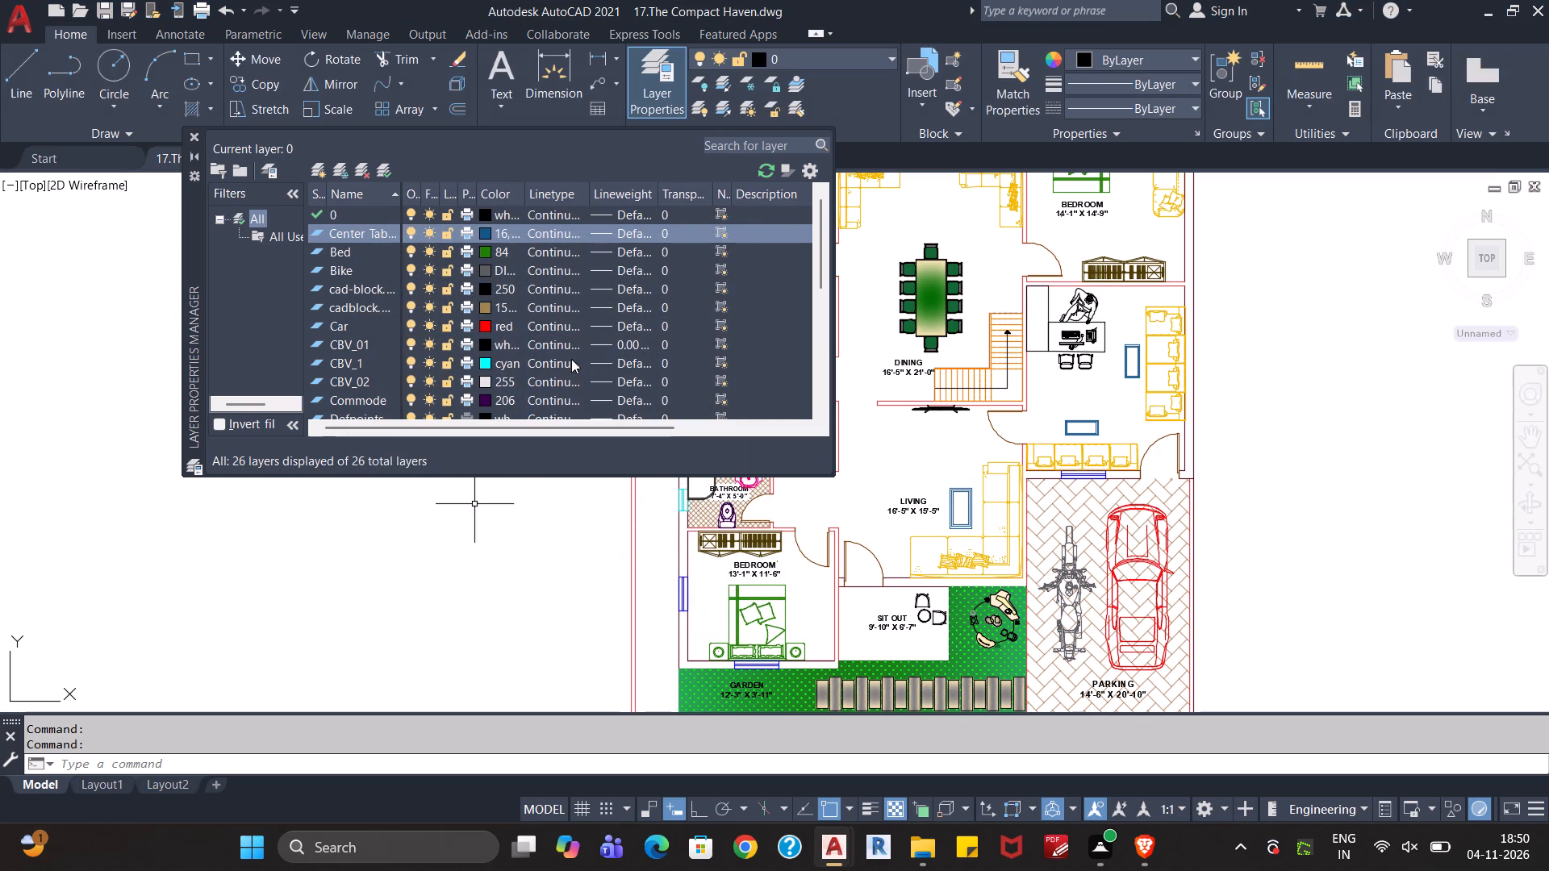
{"action": "left_click", "coordinate": [190, 133]}
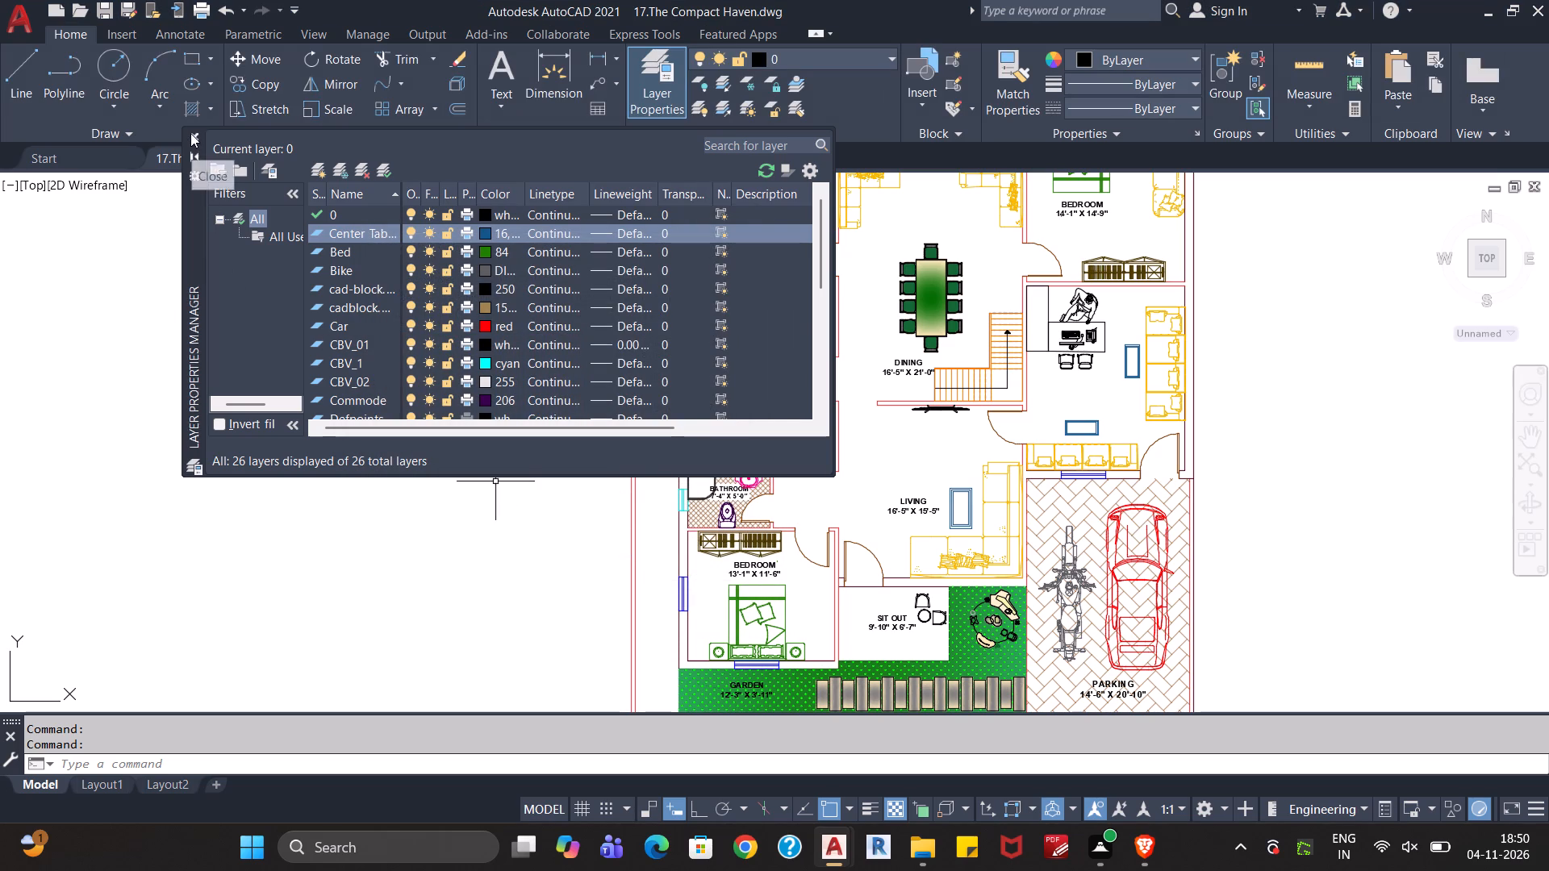
{"action": "key", "text": "Escape"}
Examine the whole floor plan from the backyard and bedrooms down to the living room for missing labels or colours.
{"action": "scroll", "coordinate": [324, 395], "scroll_direction": "down", "scroll_amount": 1}
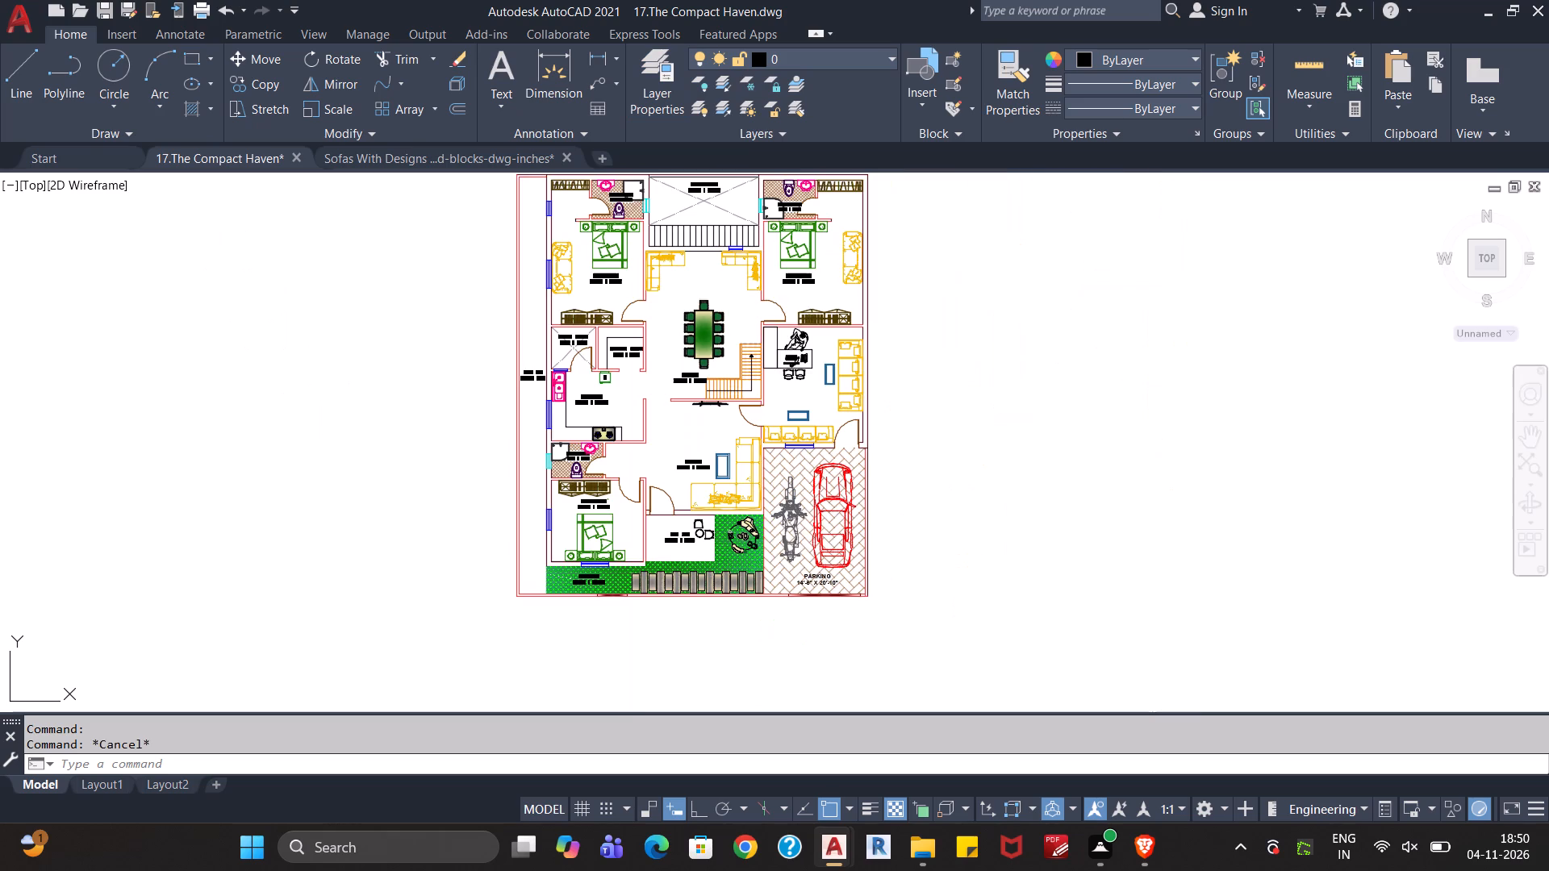
{"action": "middle_click_drag", "start_coordinate": [352, 381], "coordinate": [271, 498]}
{"action": "scroll", "coordinate": [308, 481], "scroll_direction": "up", "scroll_amount": 2}
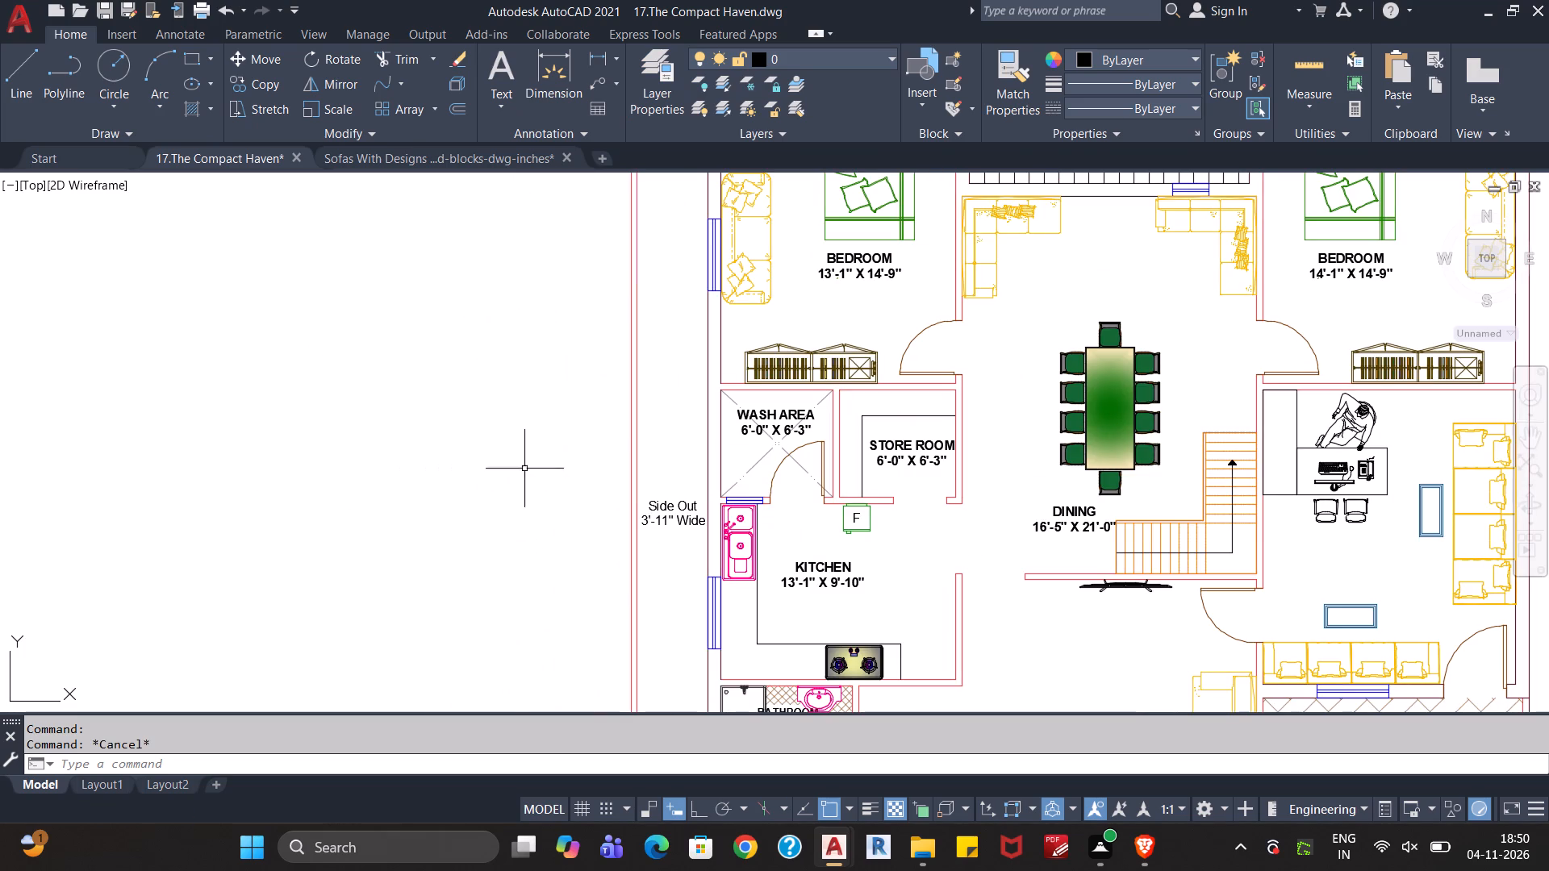
{"action": "middle_click_drag", "start_coordinate": [993, 378], "coordinate": [944, 472]}
{"action": "scroll", "coordinate": [942, 474], "scroll_direction": "down", "scroll_amount": 1}
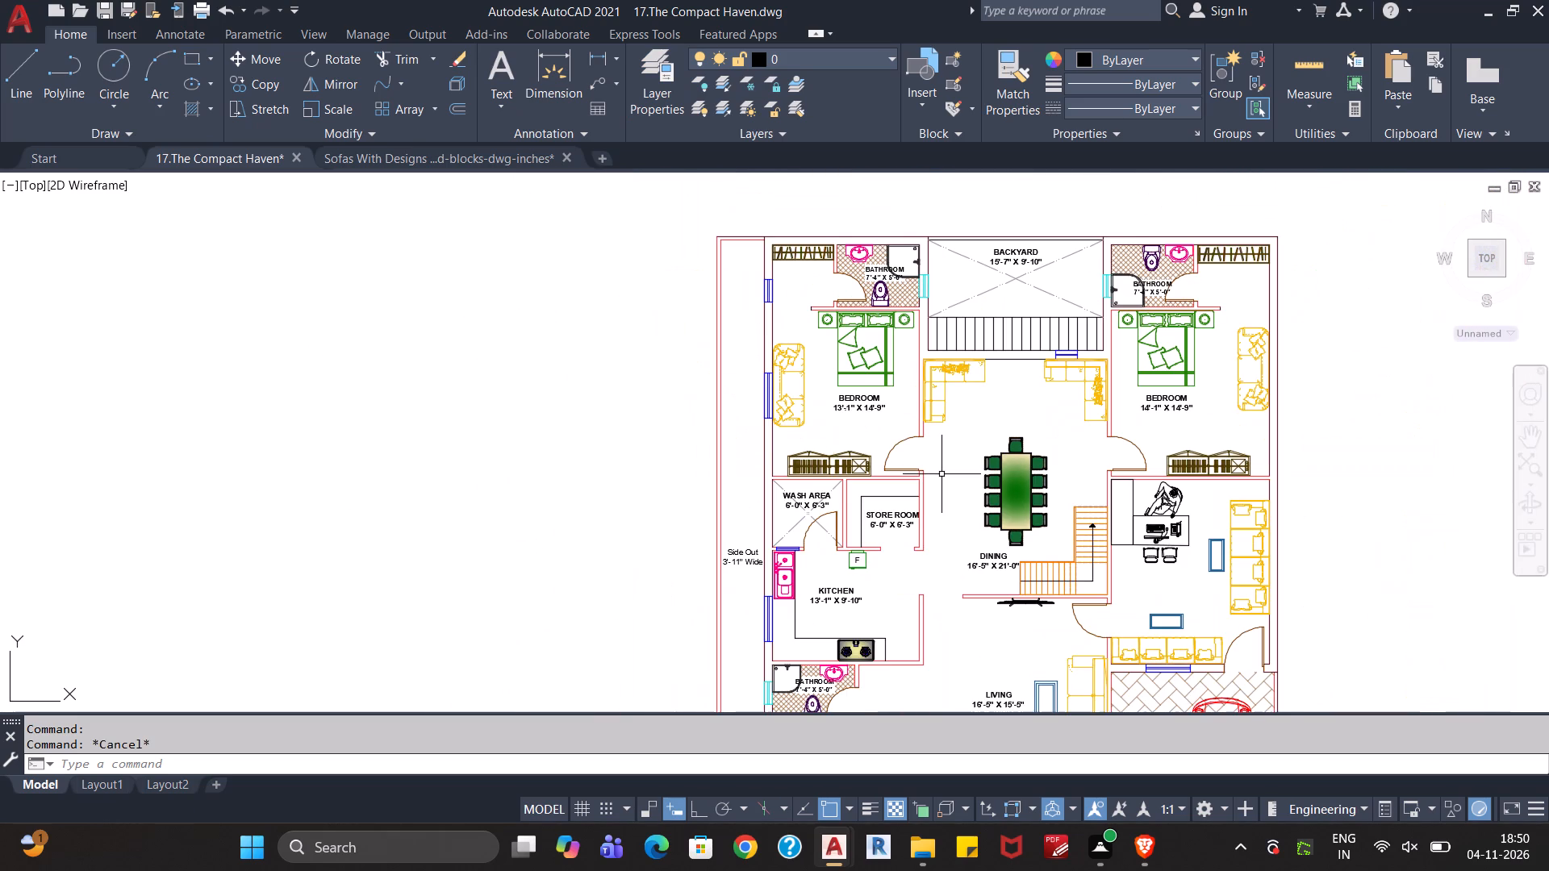
{"action": "middle_click_drag", "start_coordinate": [988, 420], "coordinate": [871, 466]}
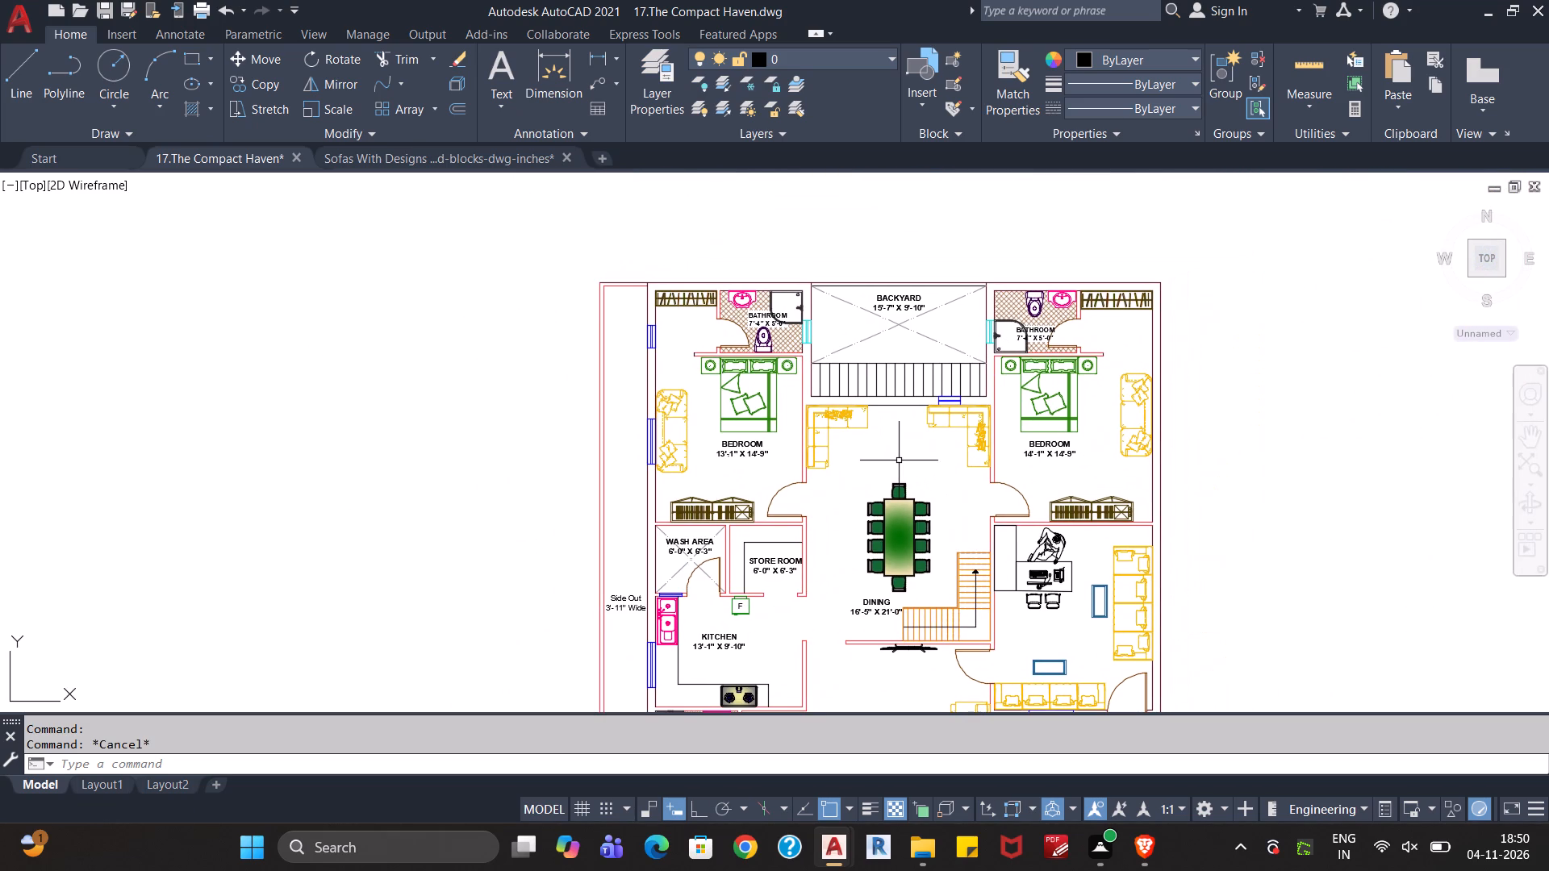
{"action": "middle_click_drag", "start_coordinate": [899, 461], "coordinate": [861, 443]}
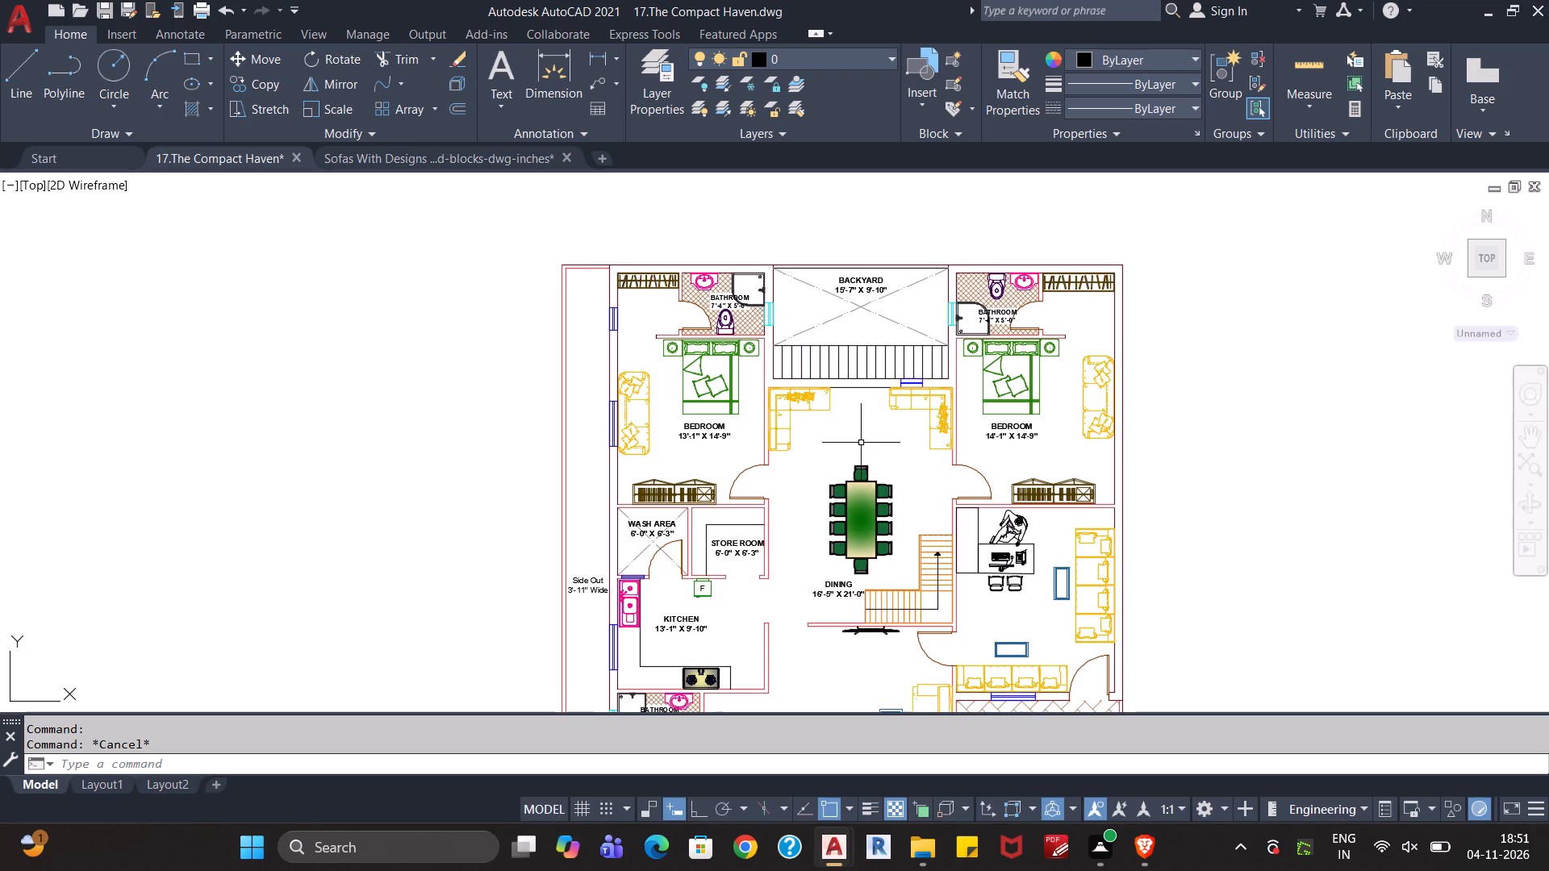
{"action": "middle_click_drag", "start_coordinate": [861, 443], "coordinate": [860, 404]}
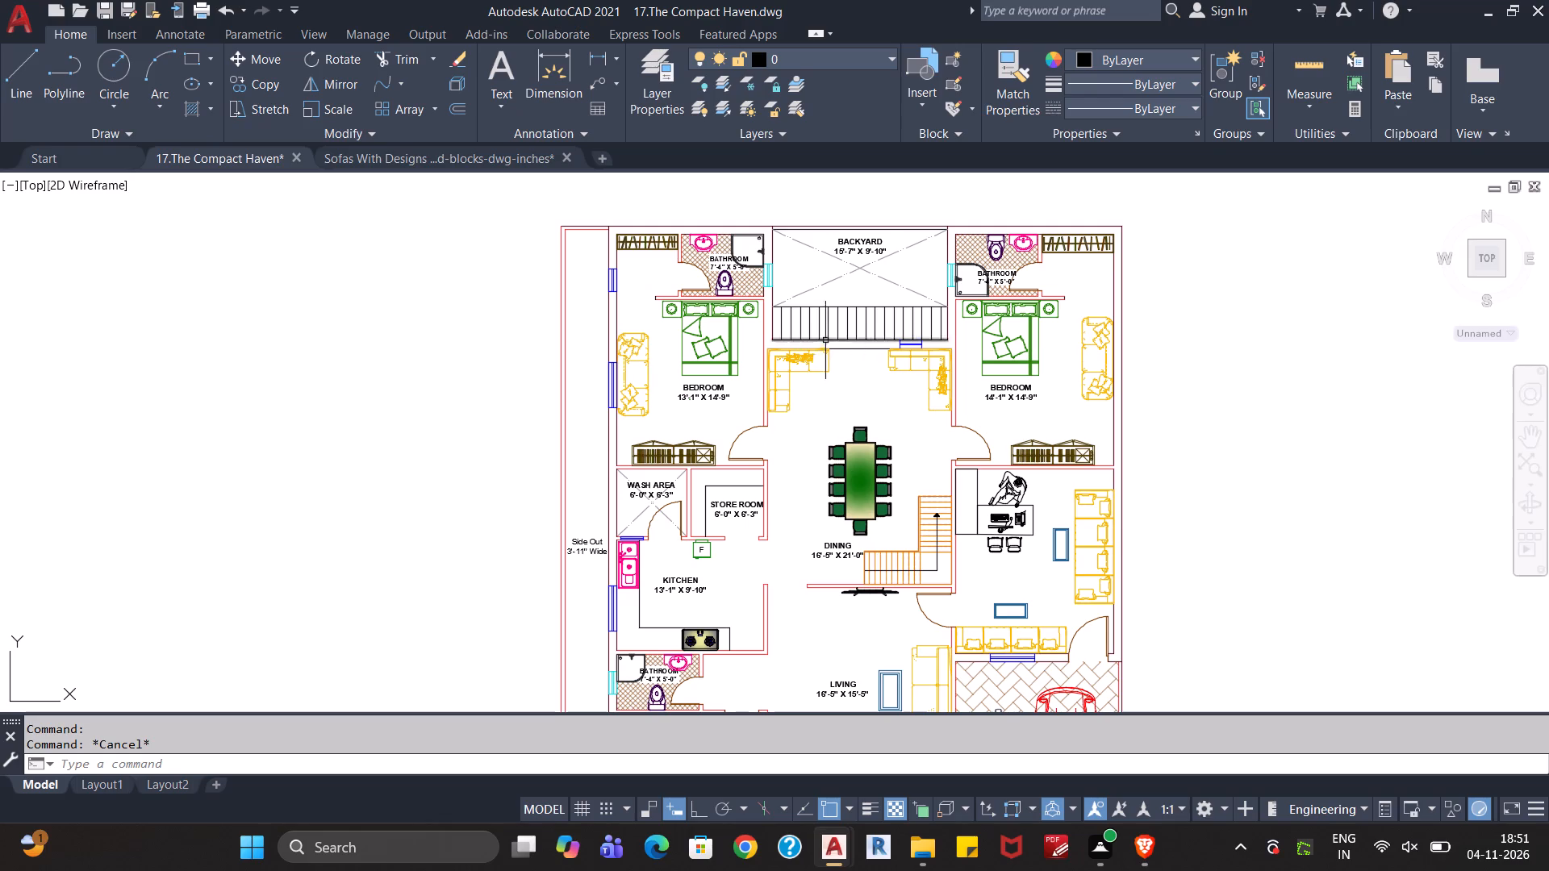
{"action": "middle_click_drag", "start_coordinate": [807, 625], "coordinate": [756, 497]}
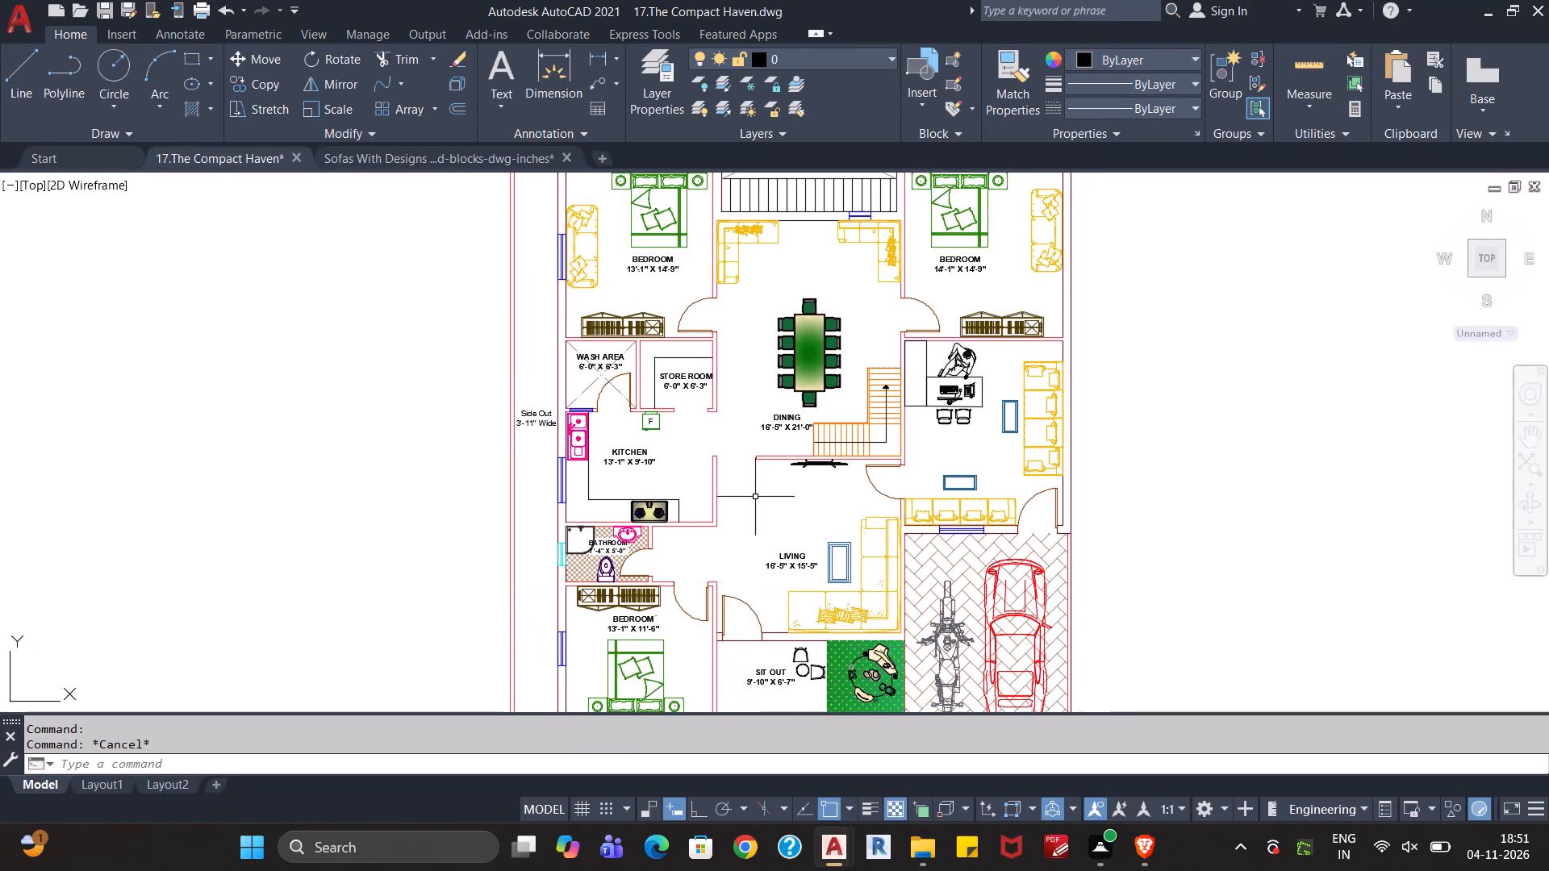
{"action": "left_click", "coordinate": [793, 552]}
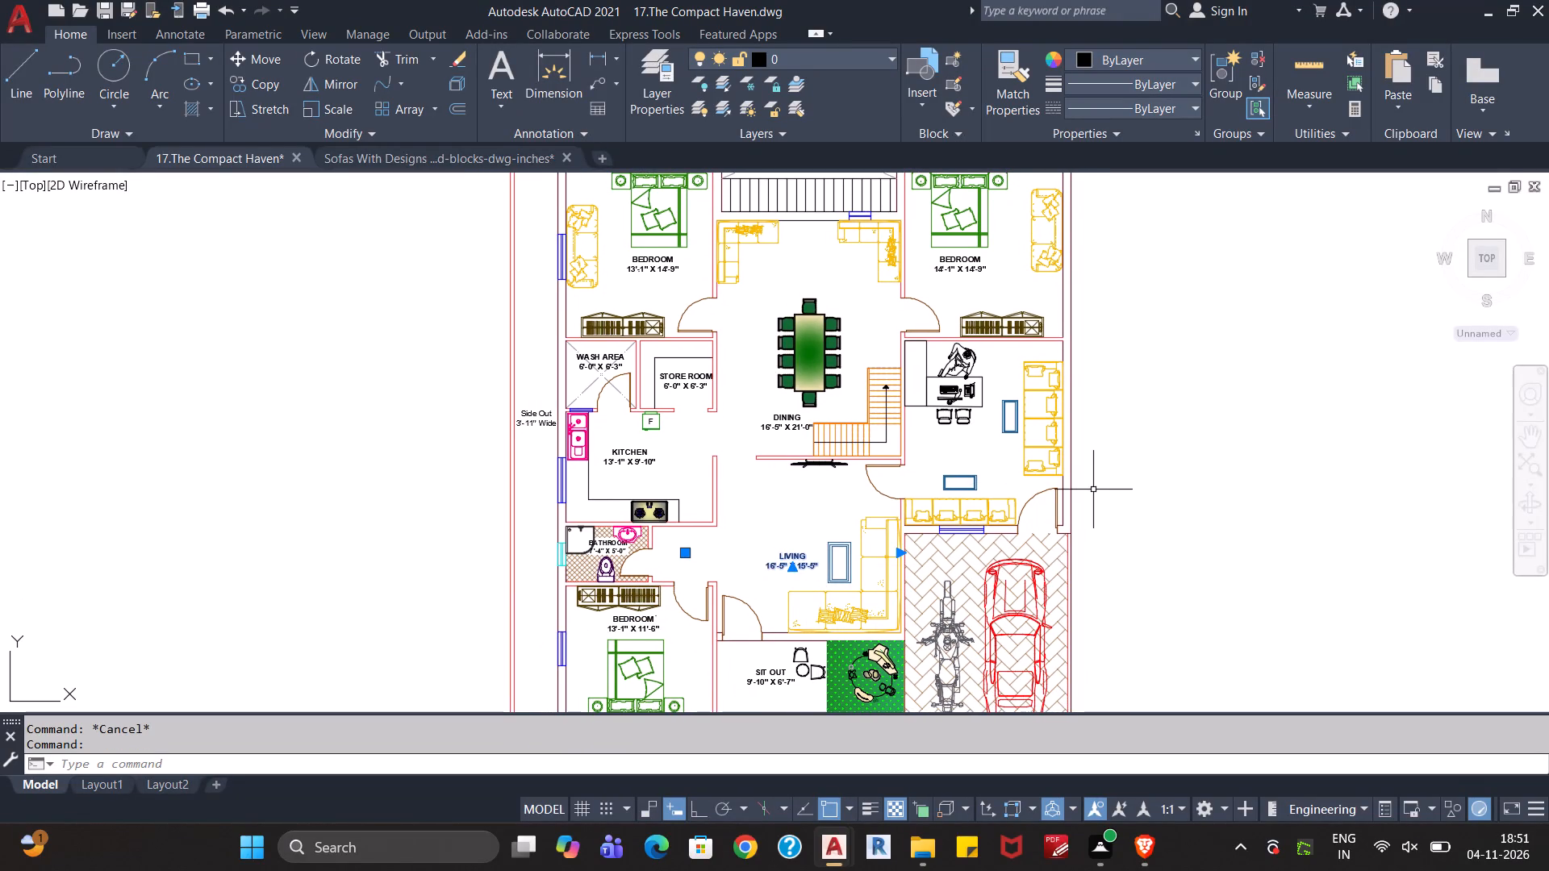
{"action": "key", "text": "Escape"}
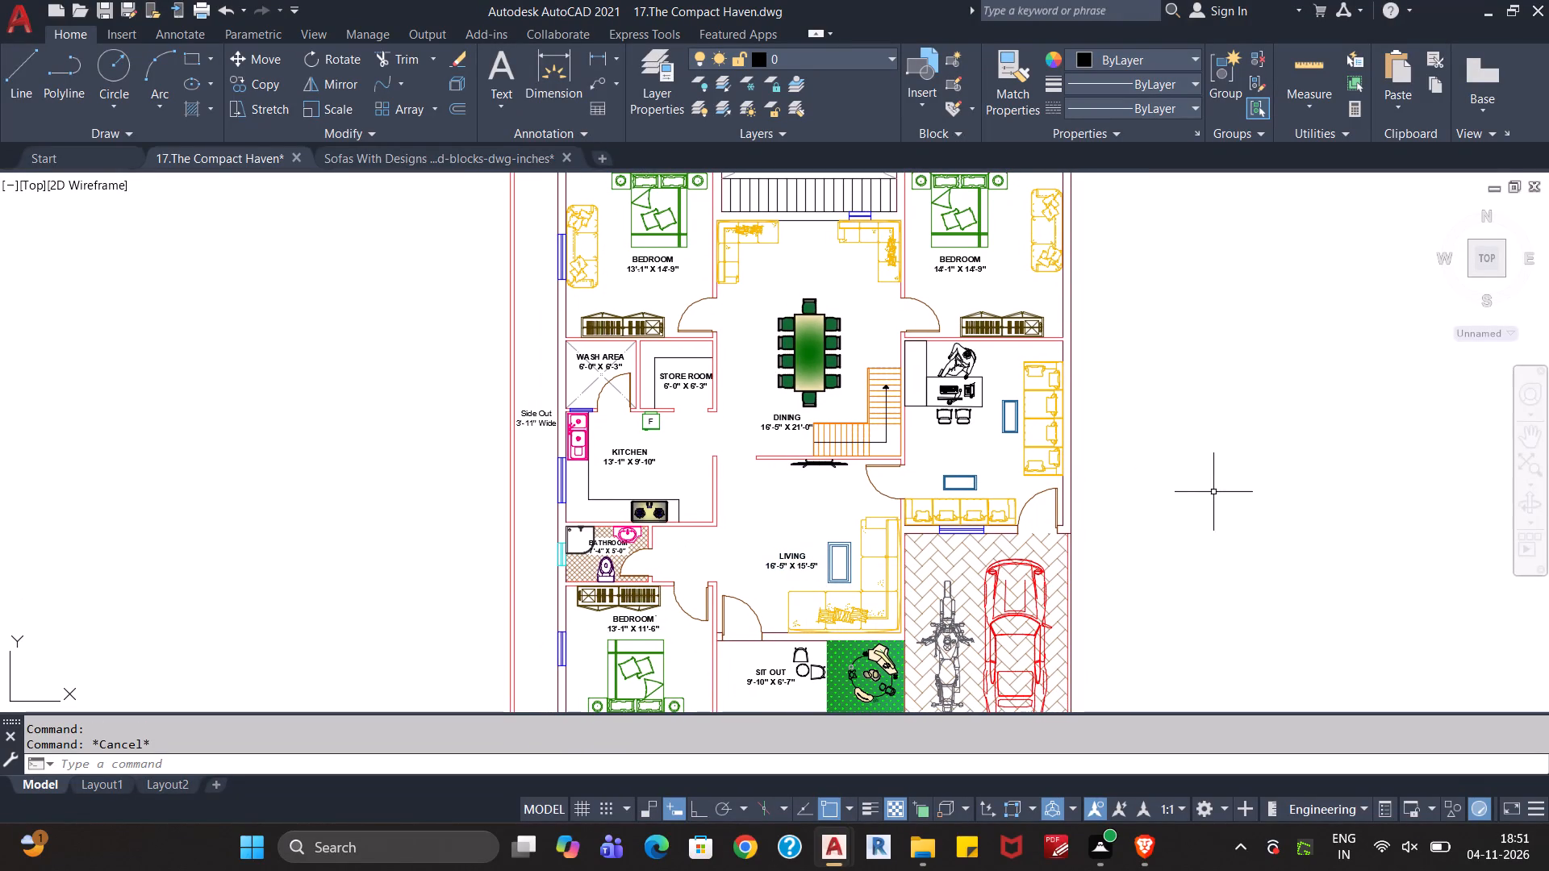
Copy the PARKING label with its dimensions into the empty space beside the side-out passage.
{"action": "middle_click_drag", "start_coordinate": [1217, 495], "coordinate": [1148, 377]}
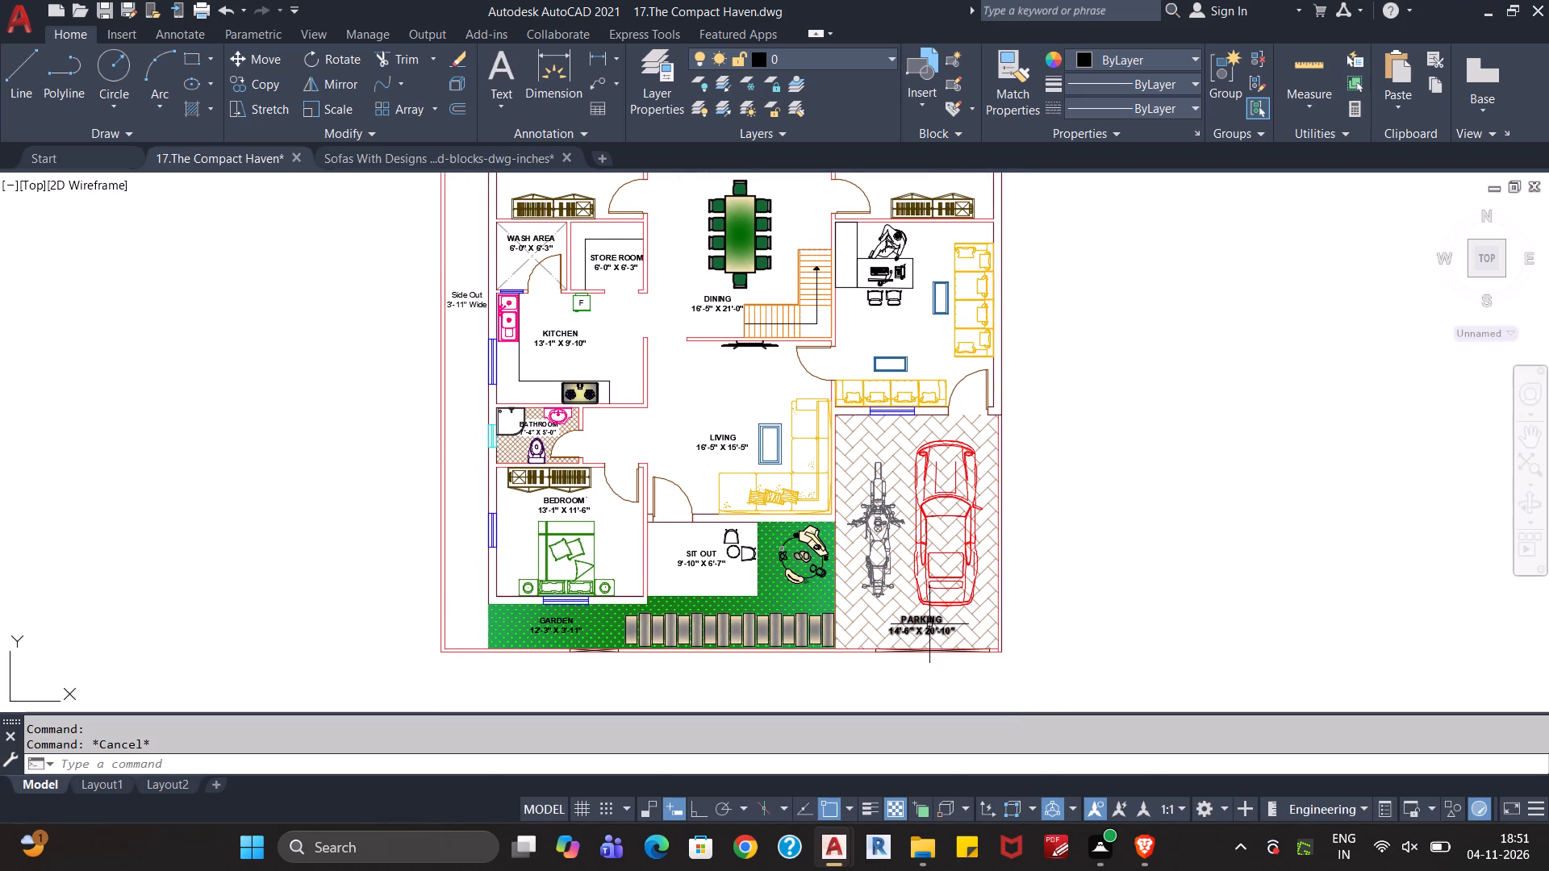
{"action": "left_click", "coordinate": [928, 624]}
{"action": "key", "text": "ctrl+c"}
{"action": "key", "text": "ctrl+v"}
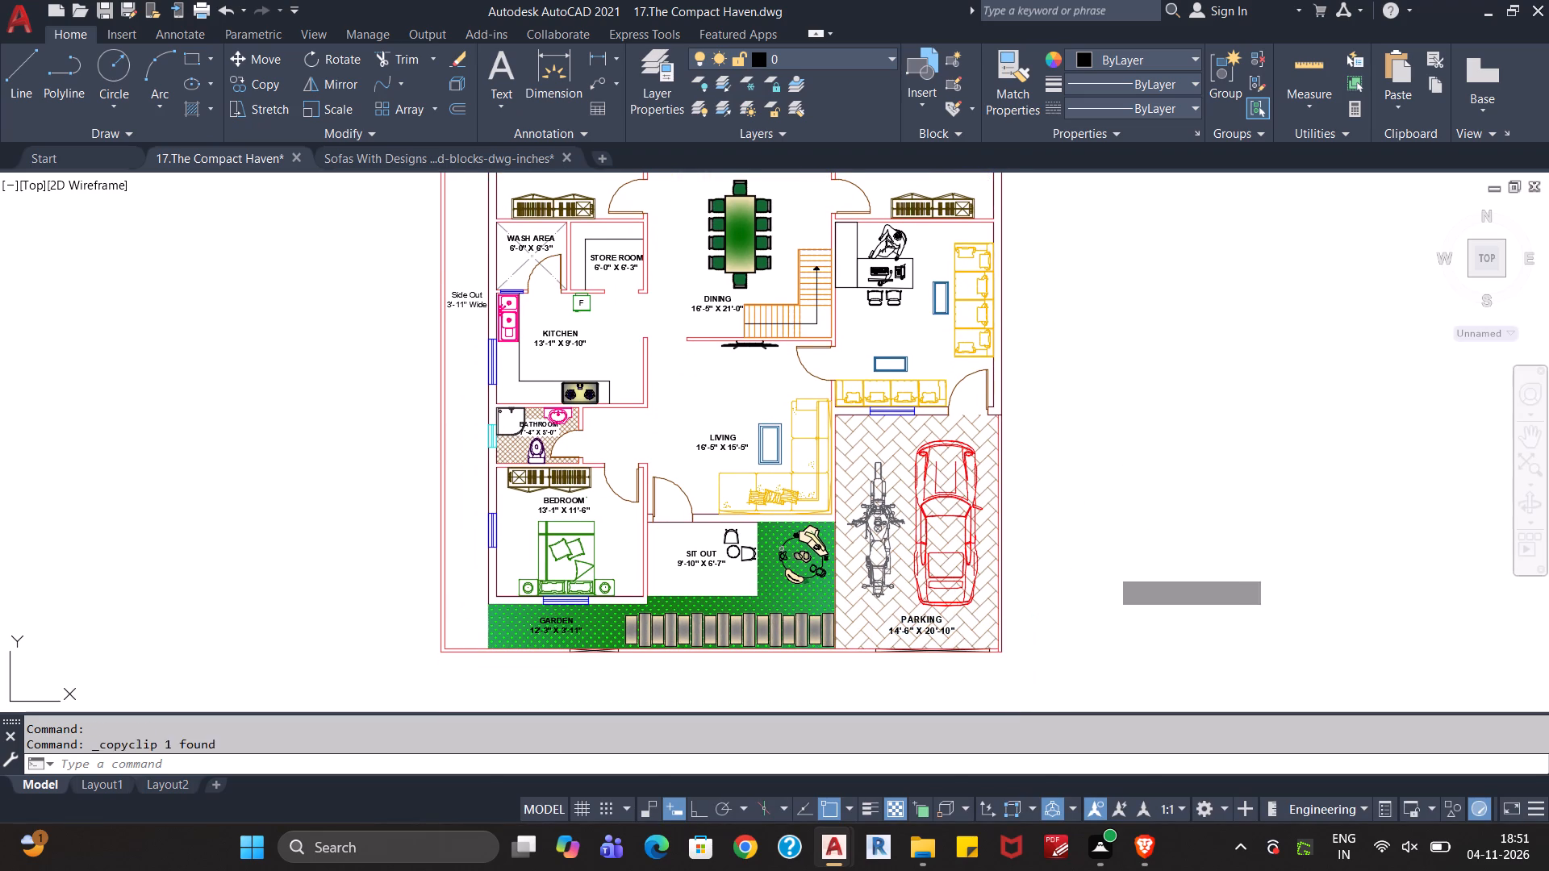
{"action": "middle_click_drag", "start_coordinate": [225, 398], "coordinate": [662, 568]}
{"action": "left_click", "coordinate": [545, 509]}
Replace the whole text of the copied PARKING label with WARDROBE.
{"action": "double_click", "coordinate": [642, 495]}
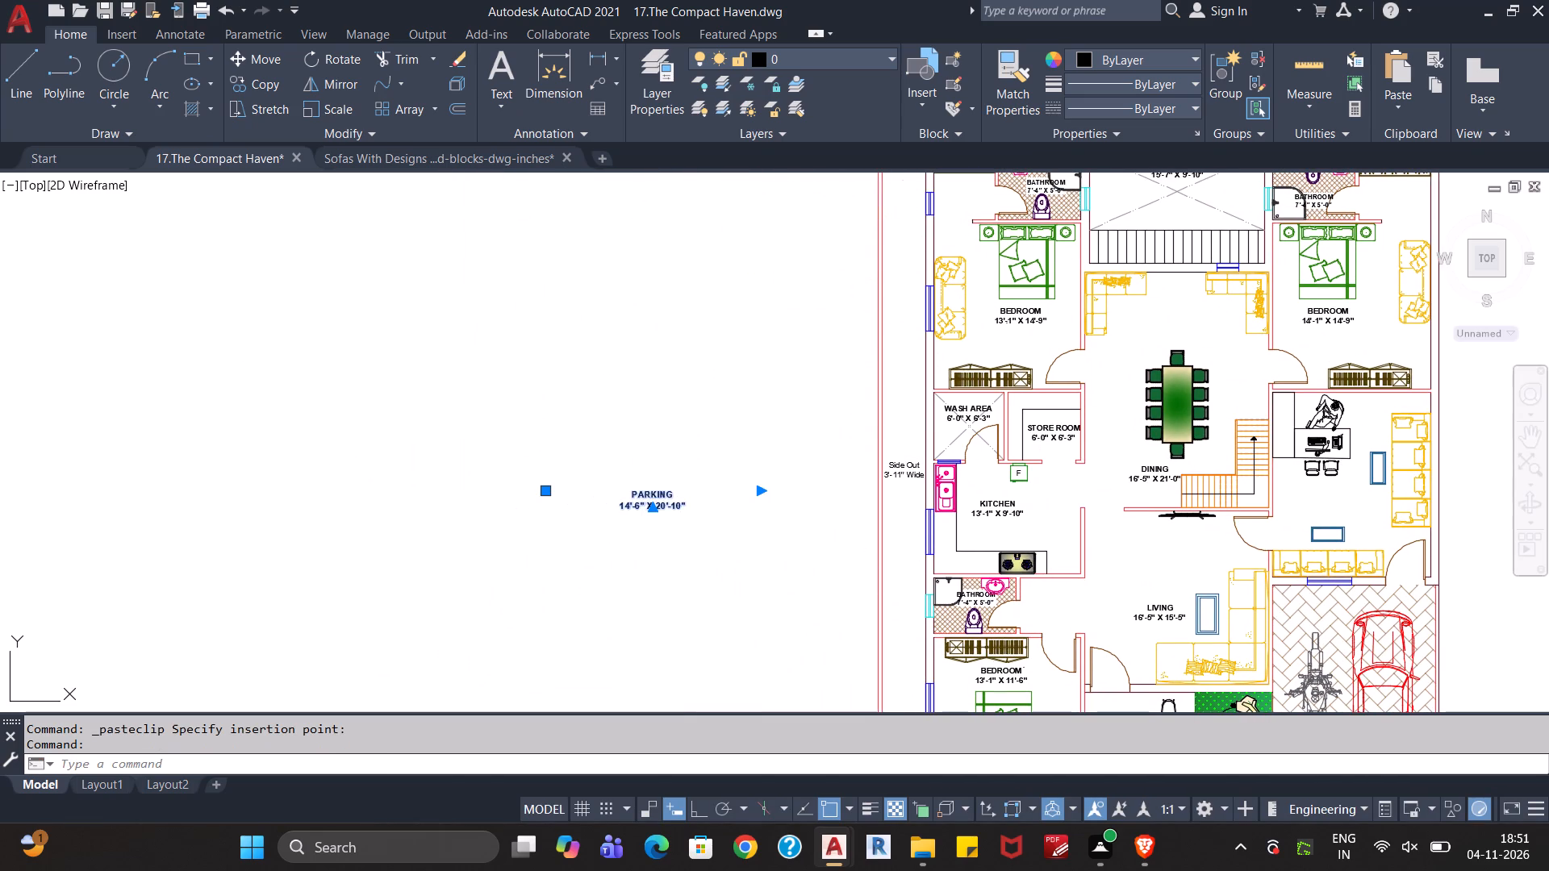
{"action": "left_click_drag", "start_coordinate": [702, 512], "coordinate": [660, 506]}
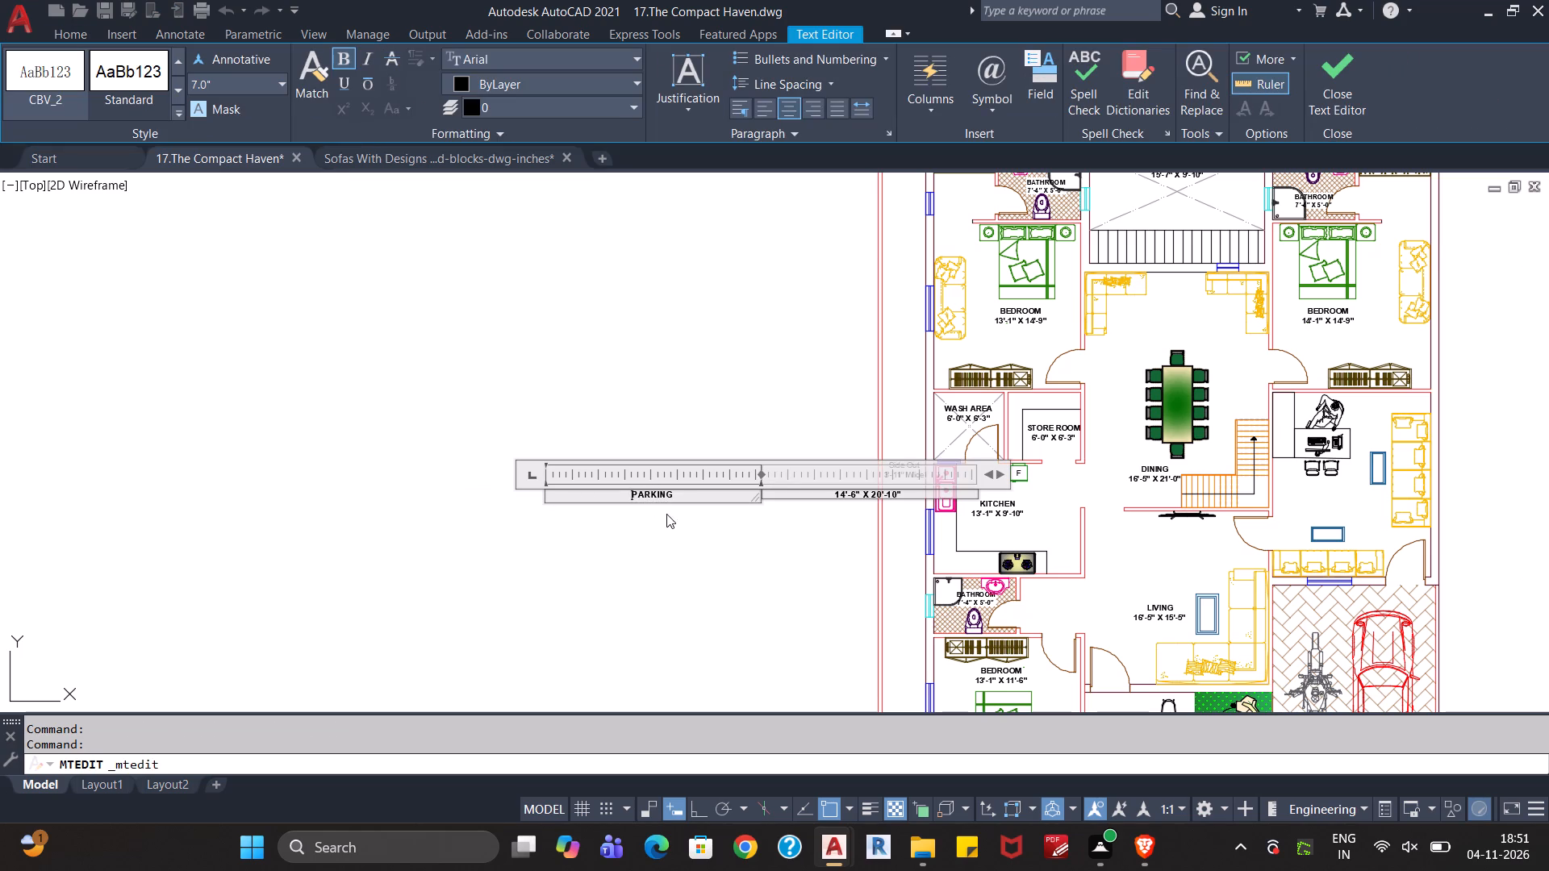
{"action": "key", "text": "ctrl+z"}
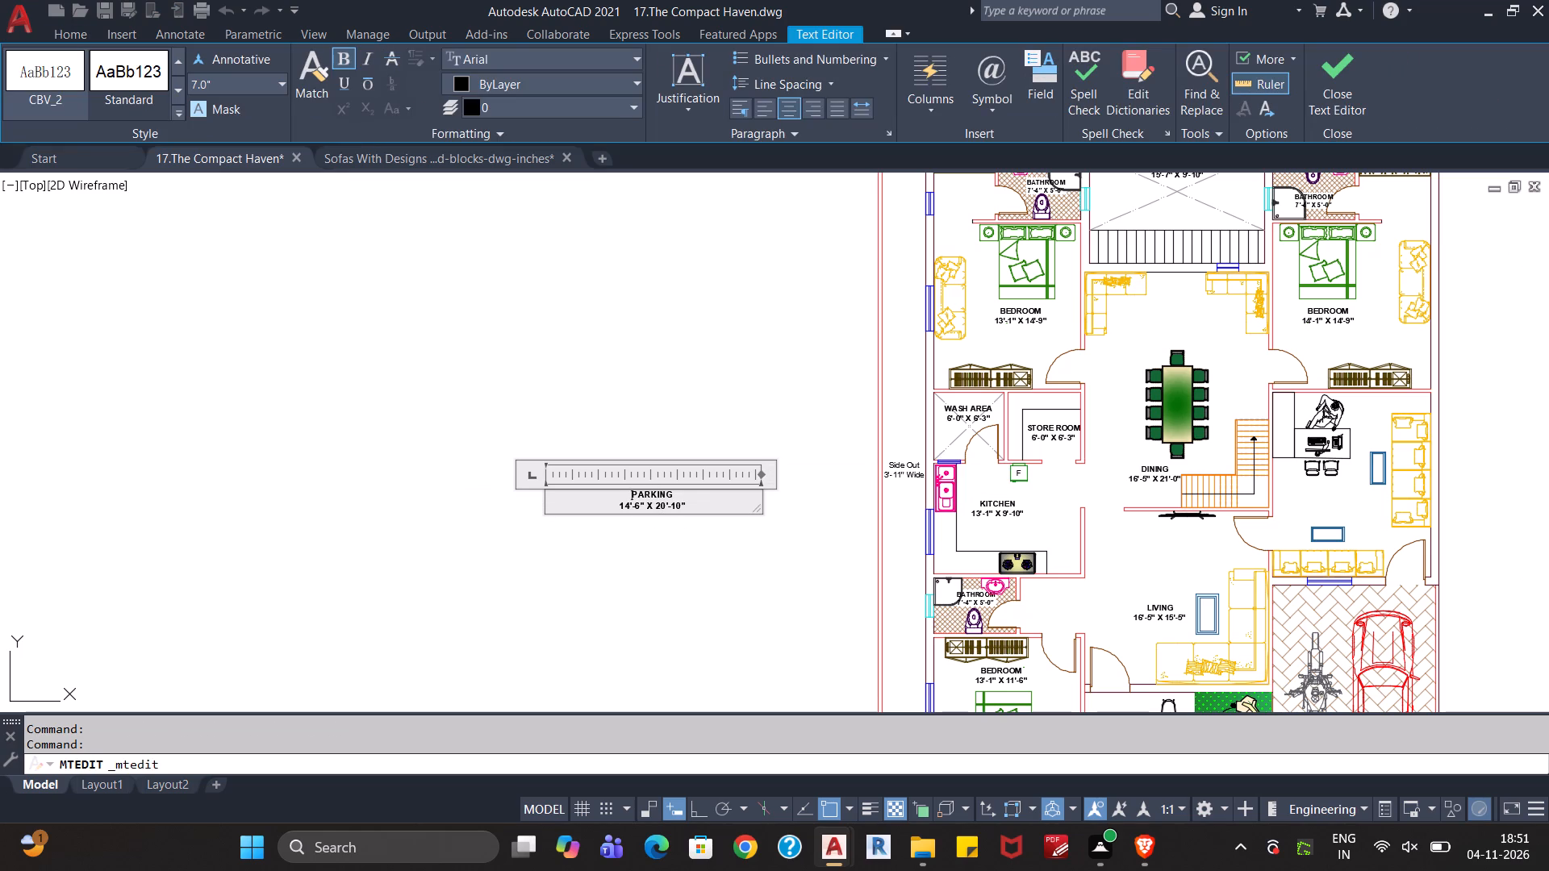
{"action": "left_click", "coordinate": [692, 505]}
{"action": "key", "text": "ctrl+a"}
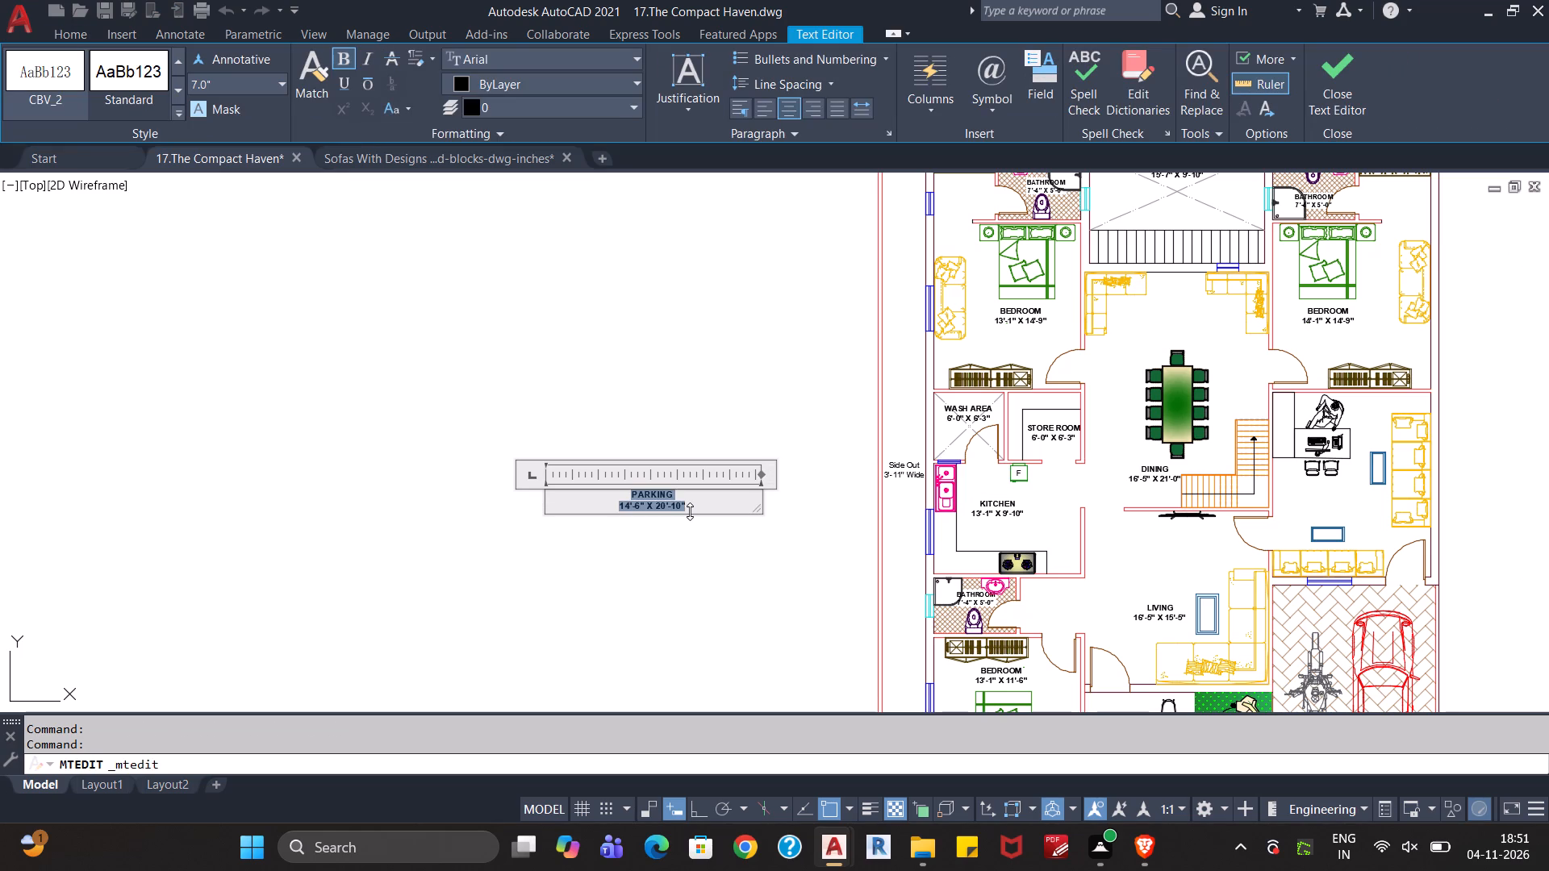
{"action": "key", "text": "w"}
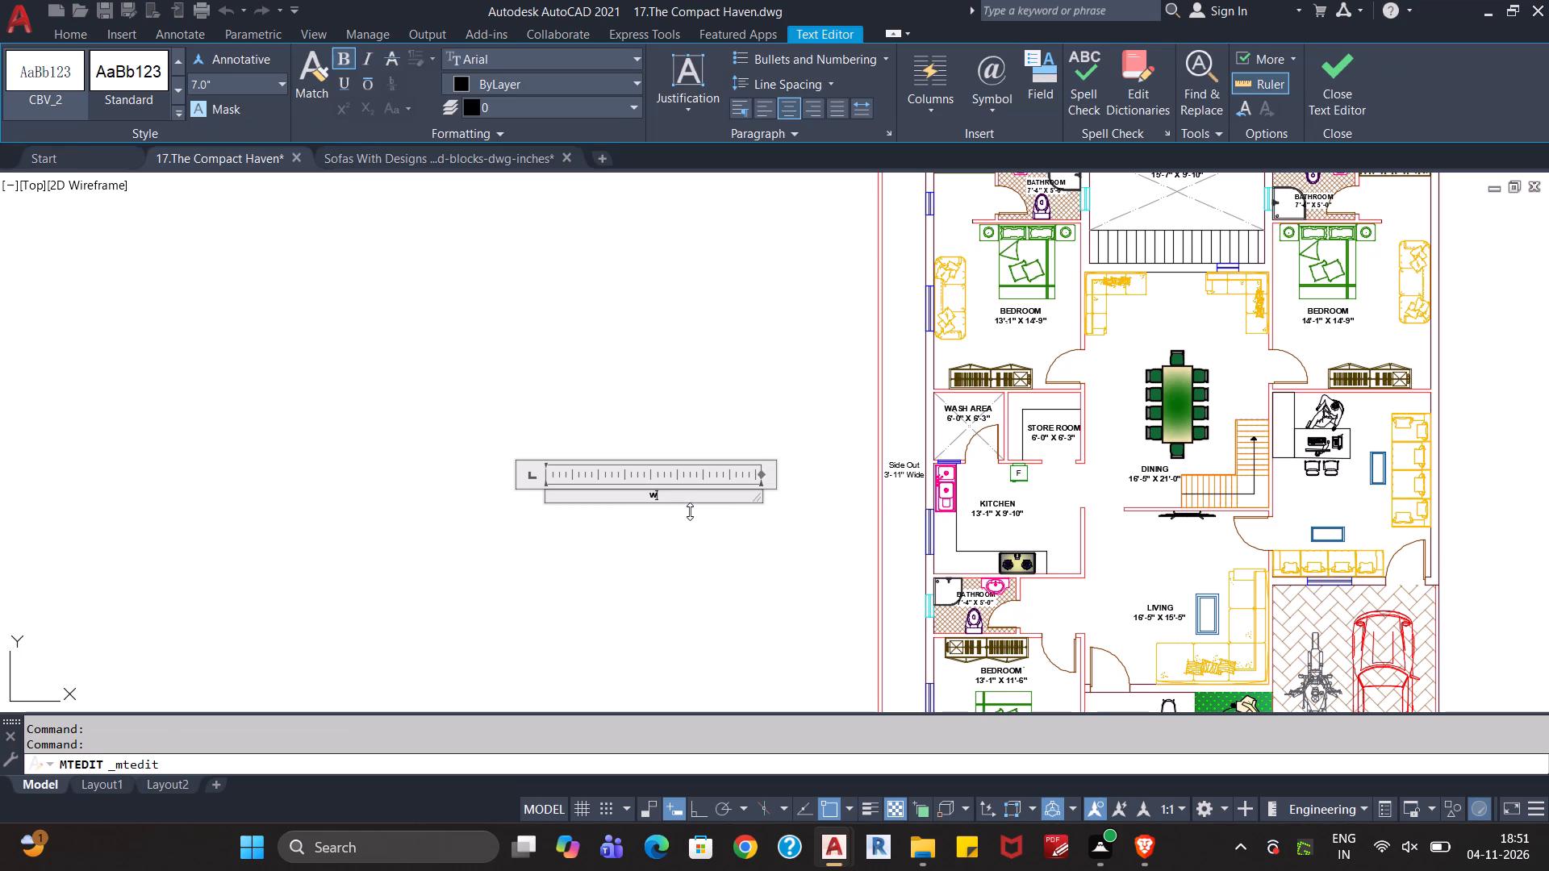
{"action": "key", "text": "BackSpace"}
{"action": "type", "text": "WARDROBE"}
{"action": "left_click", "coordinate": [683, 540]}
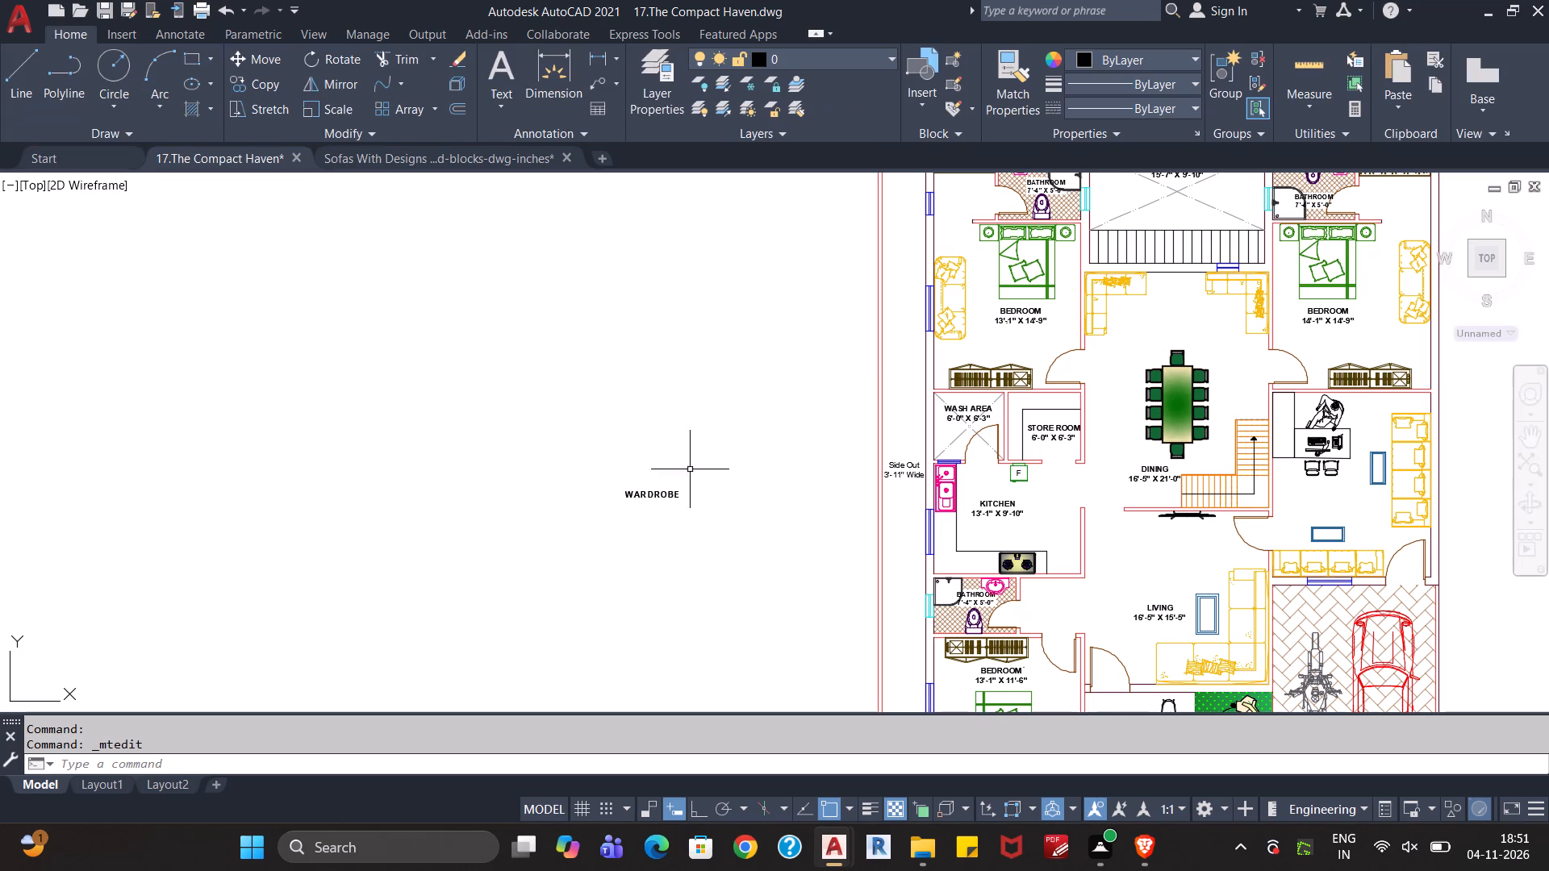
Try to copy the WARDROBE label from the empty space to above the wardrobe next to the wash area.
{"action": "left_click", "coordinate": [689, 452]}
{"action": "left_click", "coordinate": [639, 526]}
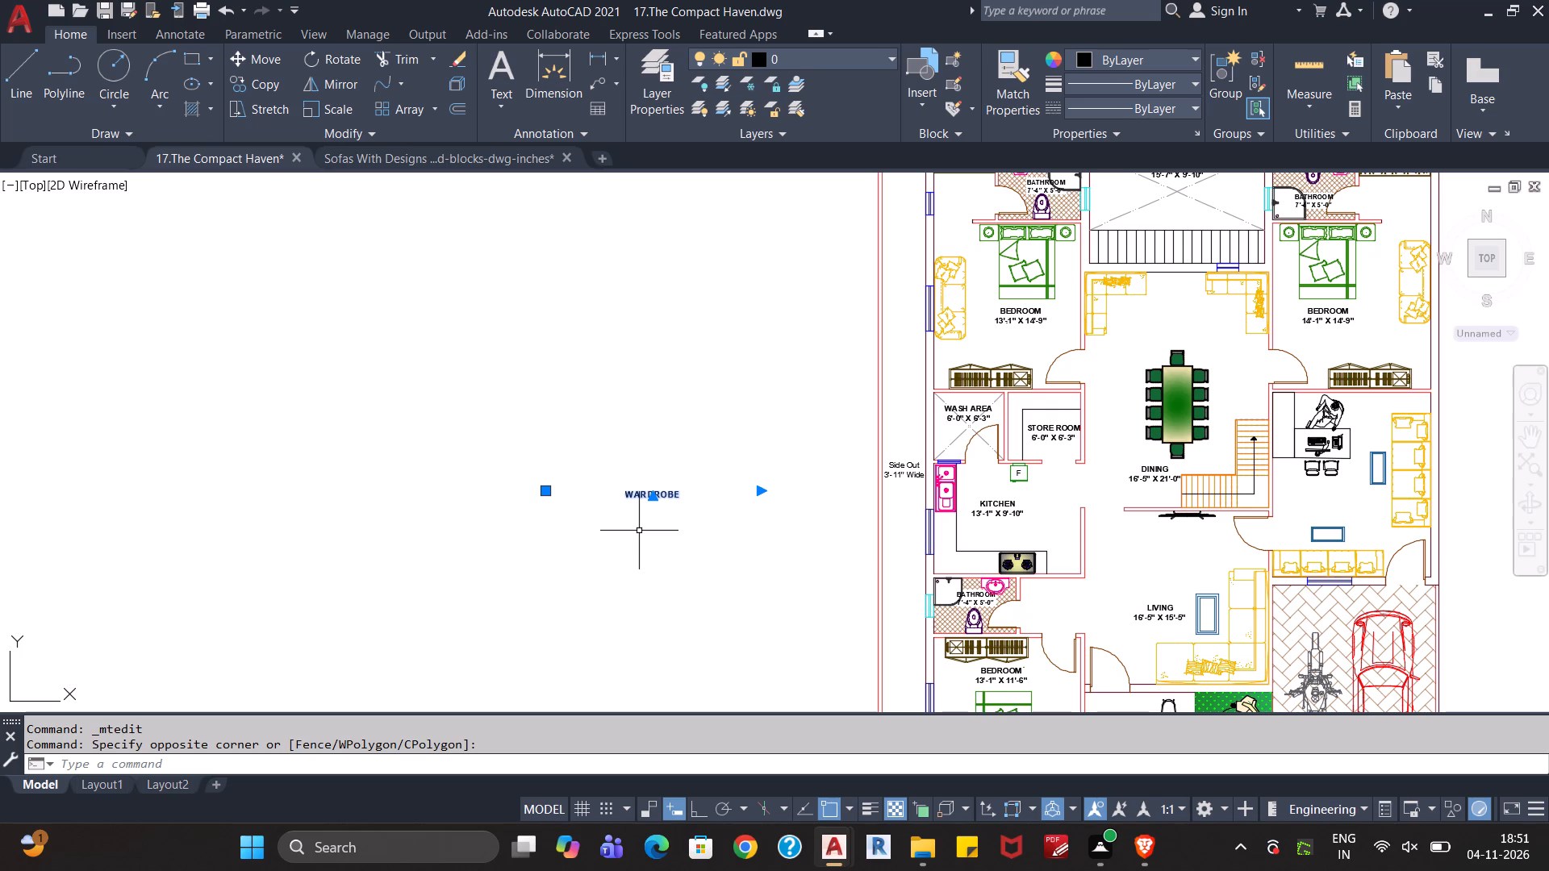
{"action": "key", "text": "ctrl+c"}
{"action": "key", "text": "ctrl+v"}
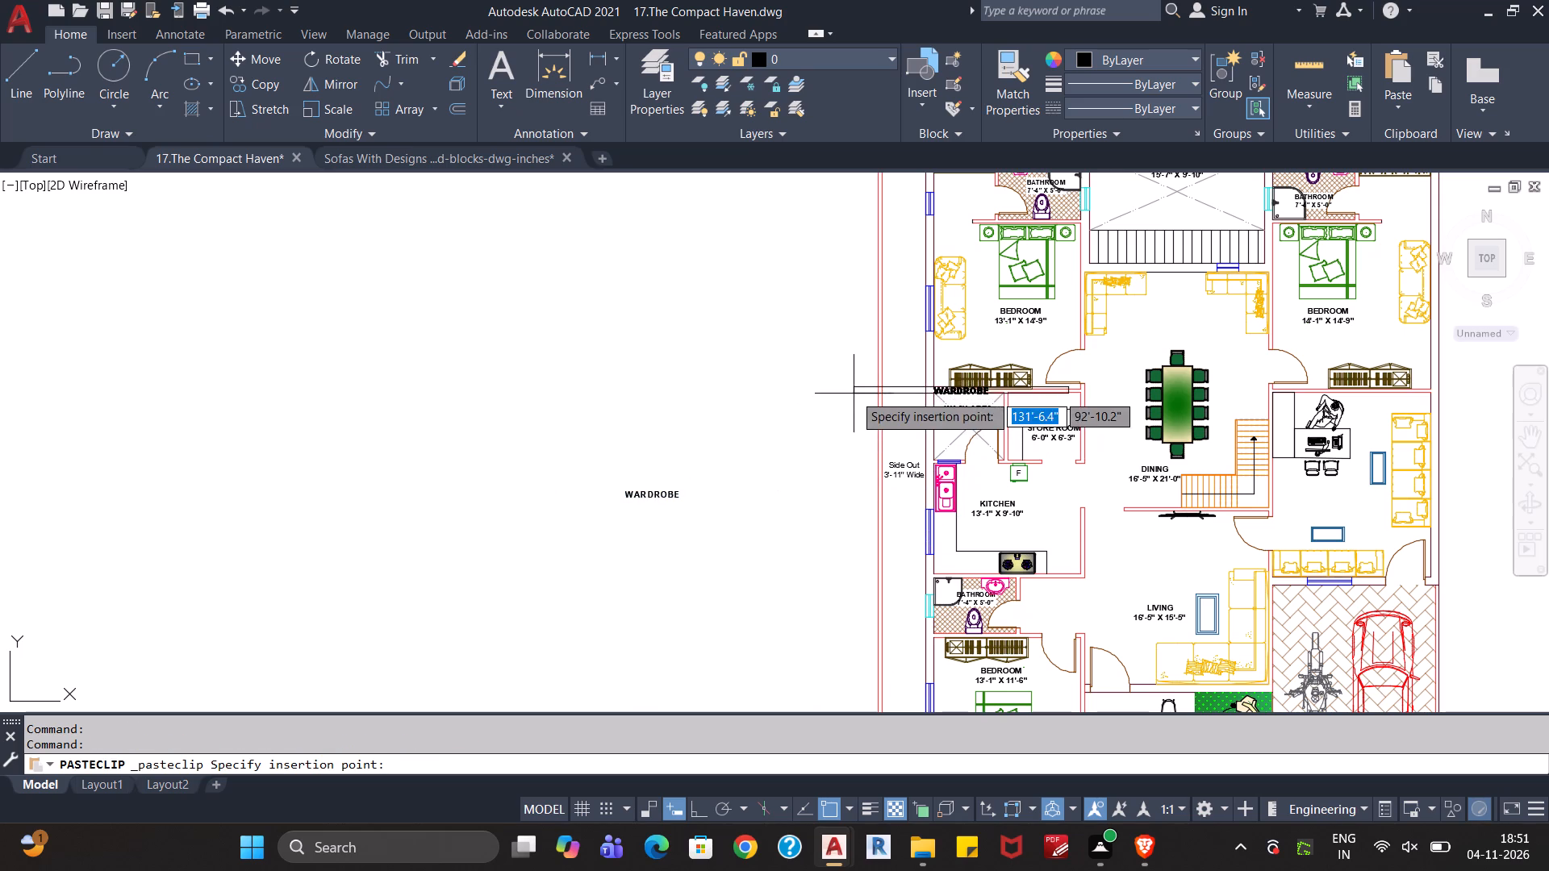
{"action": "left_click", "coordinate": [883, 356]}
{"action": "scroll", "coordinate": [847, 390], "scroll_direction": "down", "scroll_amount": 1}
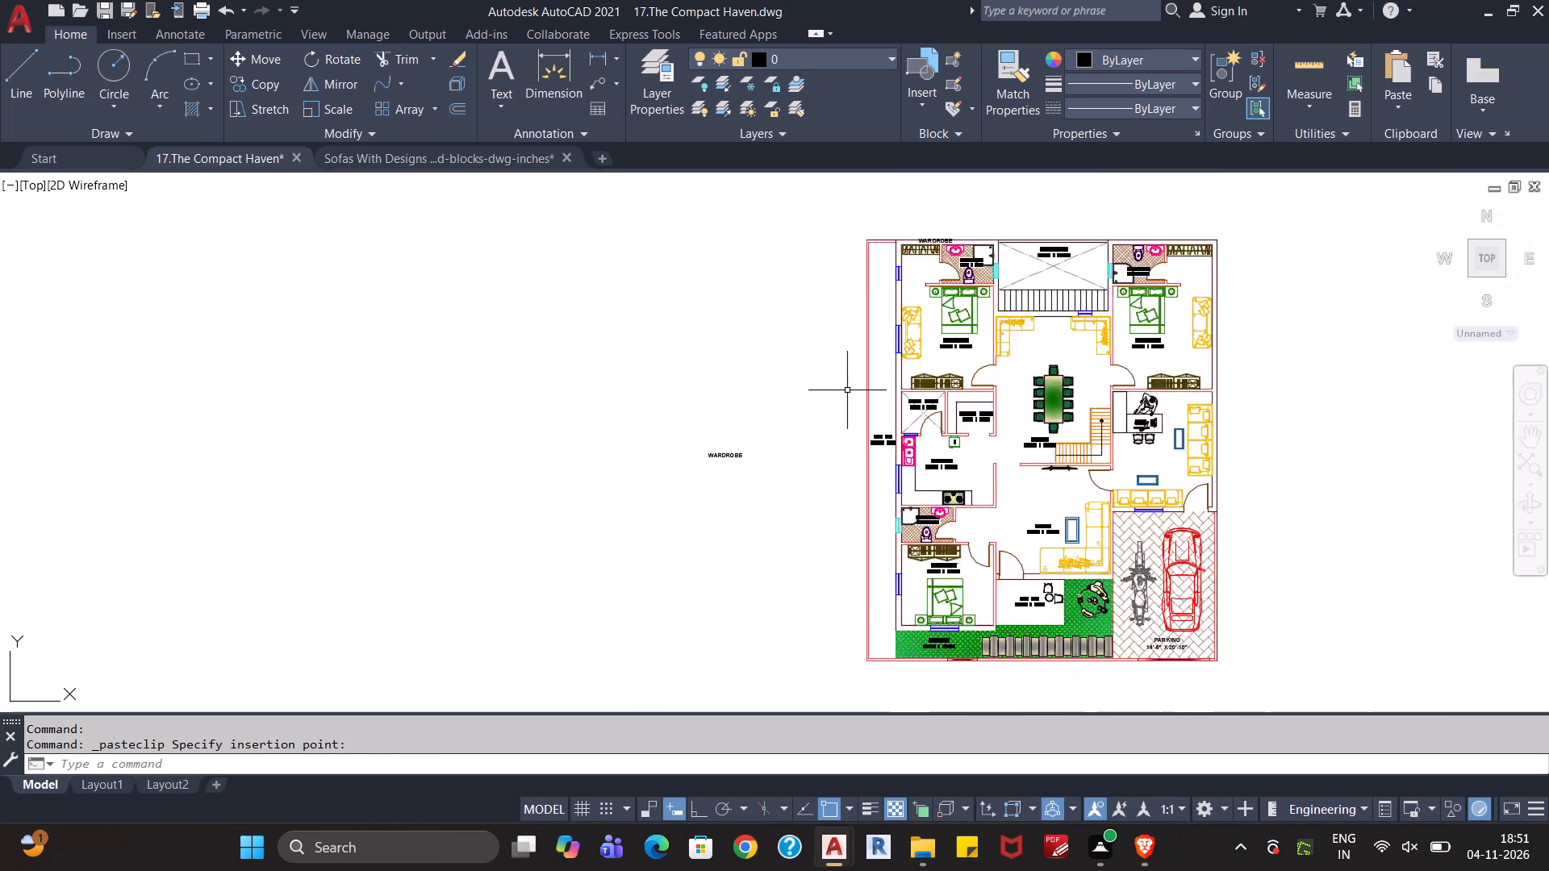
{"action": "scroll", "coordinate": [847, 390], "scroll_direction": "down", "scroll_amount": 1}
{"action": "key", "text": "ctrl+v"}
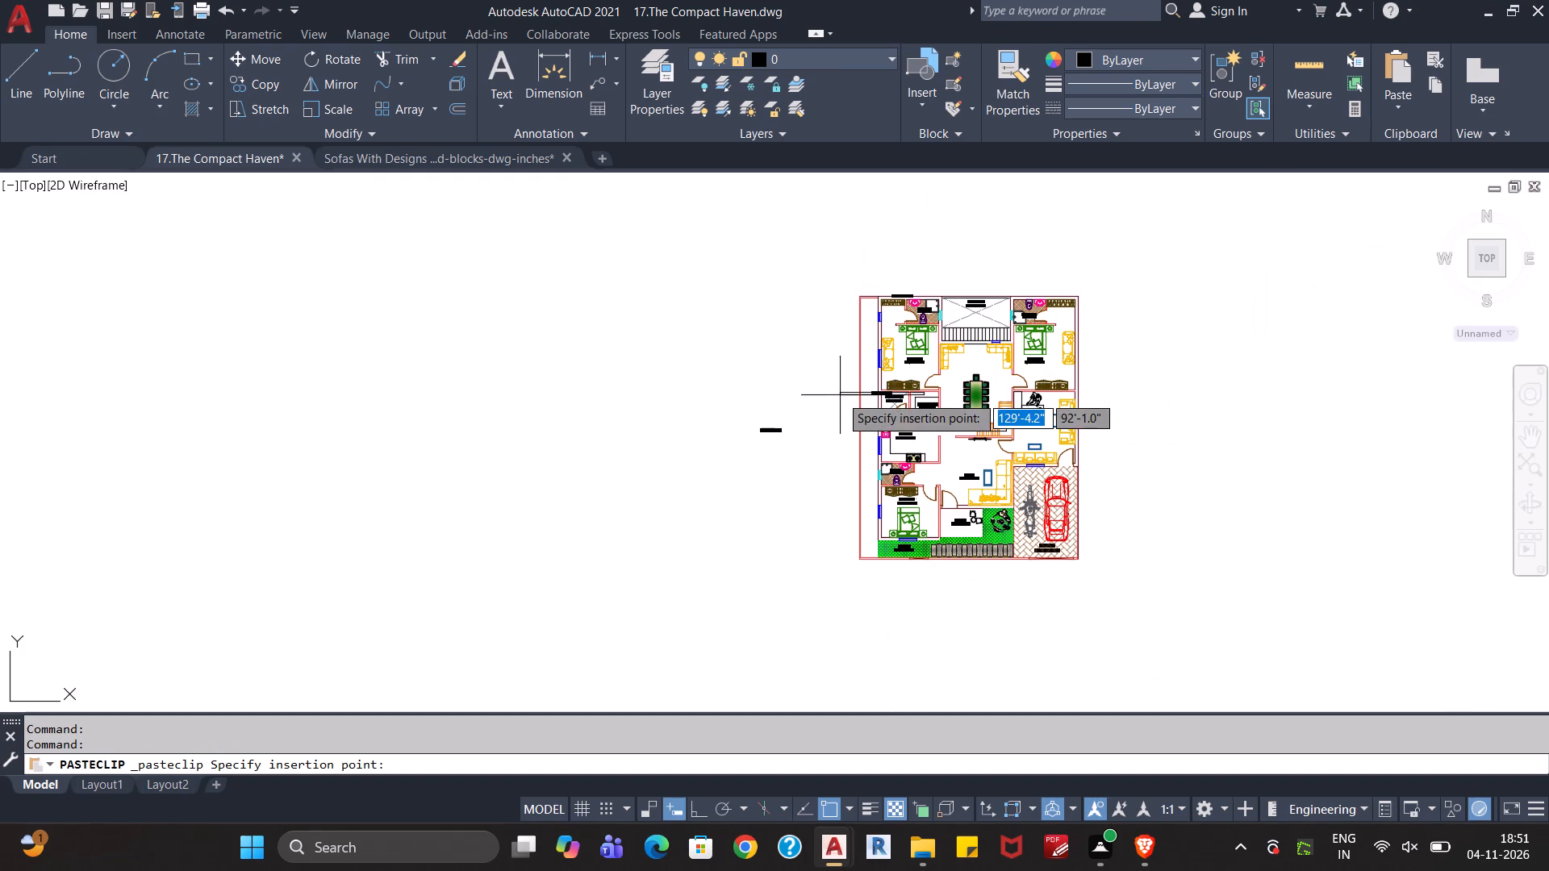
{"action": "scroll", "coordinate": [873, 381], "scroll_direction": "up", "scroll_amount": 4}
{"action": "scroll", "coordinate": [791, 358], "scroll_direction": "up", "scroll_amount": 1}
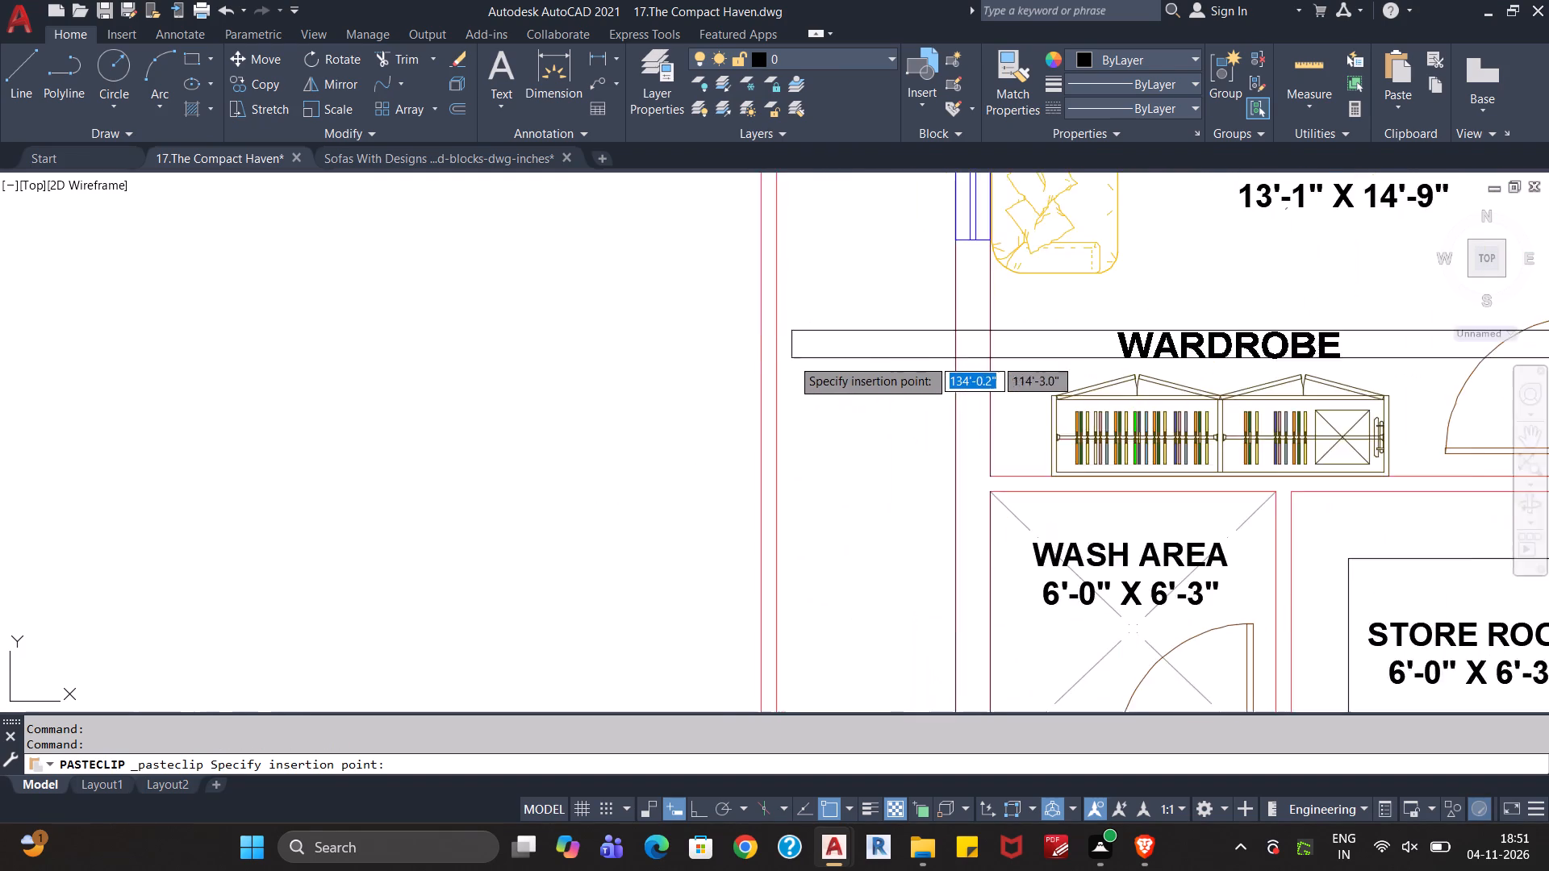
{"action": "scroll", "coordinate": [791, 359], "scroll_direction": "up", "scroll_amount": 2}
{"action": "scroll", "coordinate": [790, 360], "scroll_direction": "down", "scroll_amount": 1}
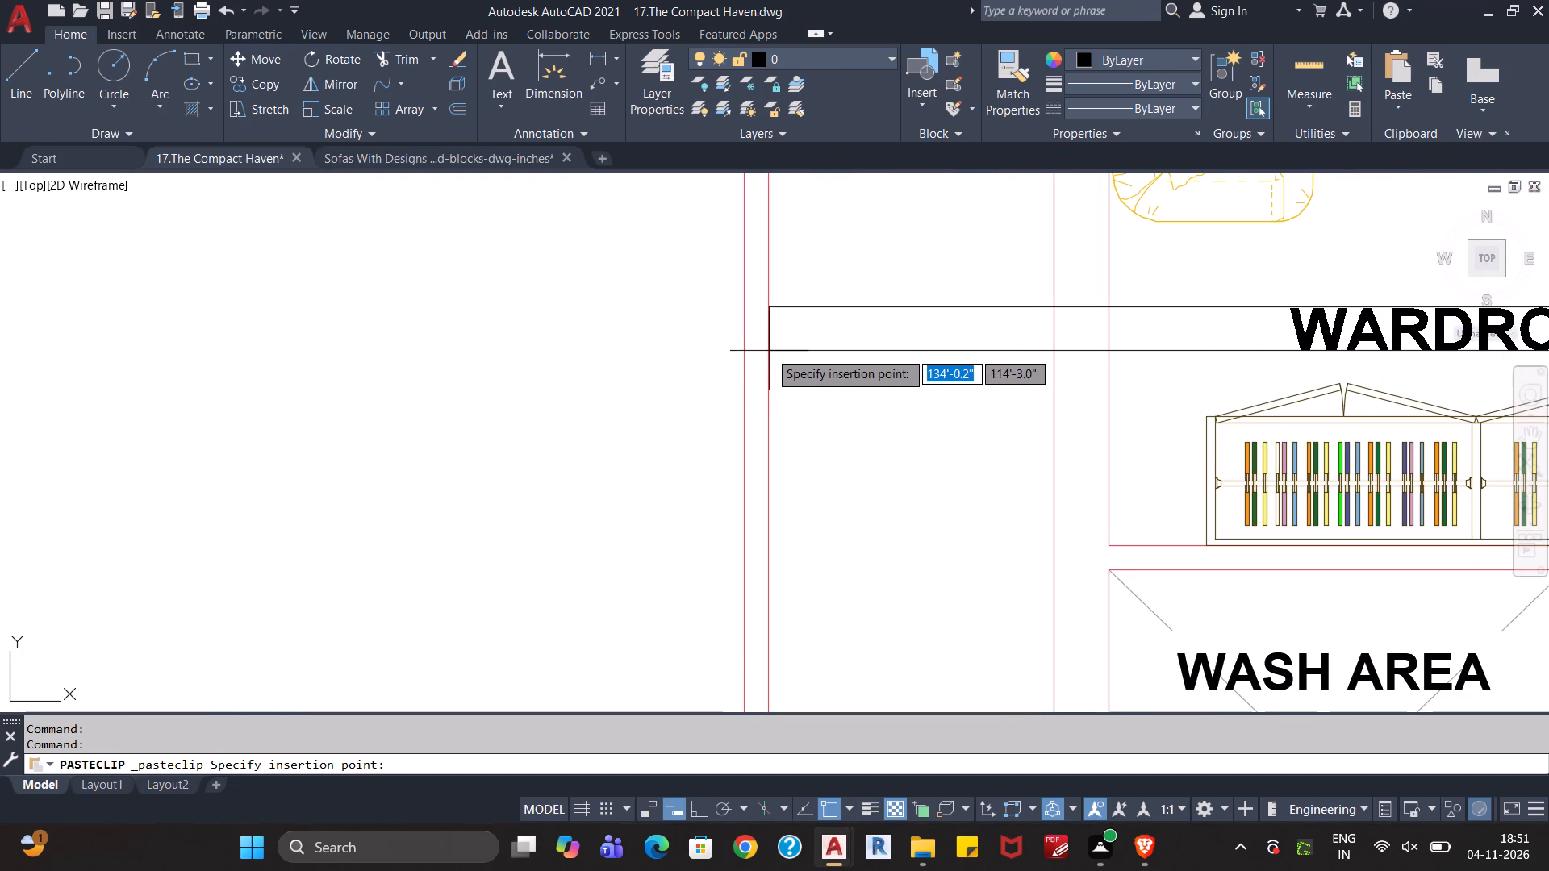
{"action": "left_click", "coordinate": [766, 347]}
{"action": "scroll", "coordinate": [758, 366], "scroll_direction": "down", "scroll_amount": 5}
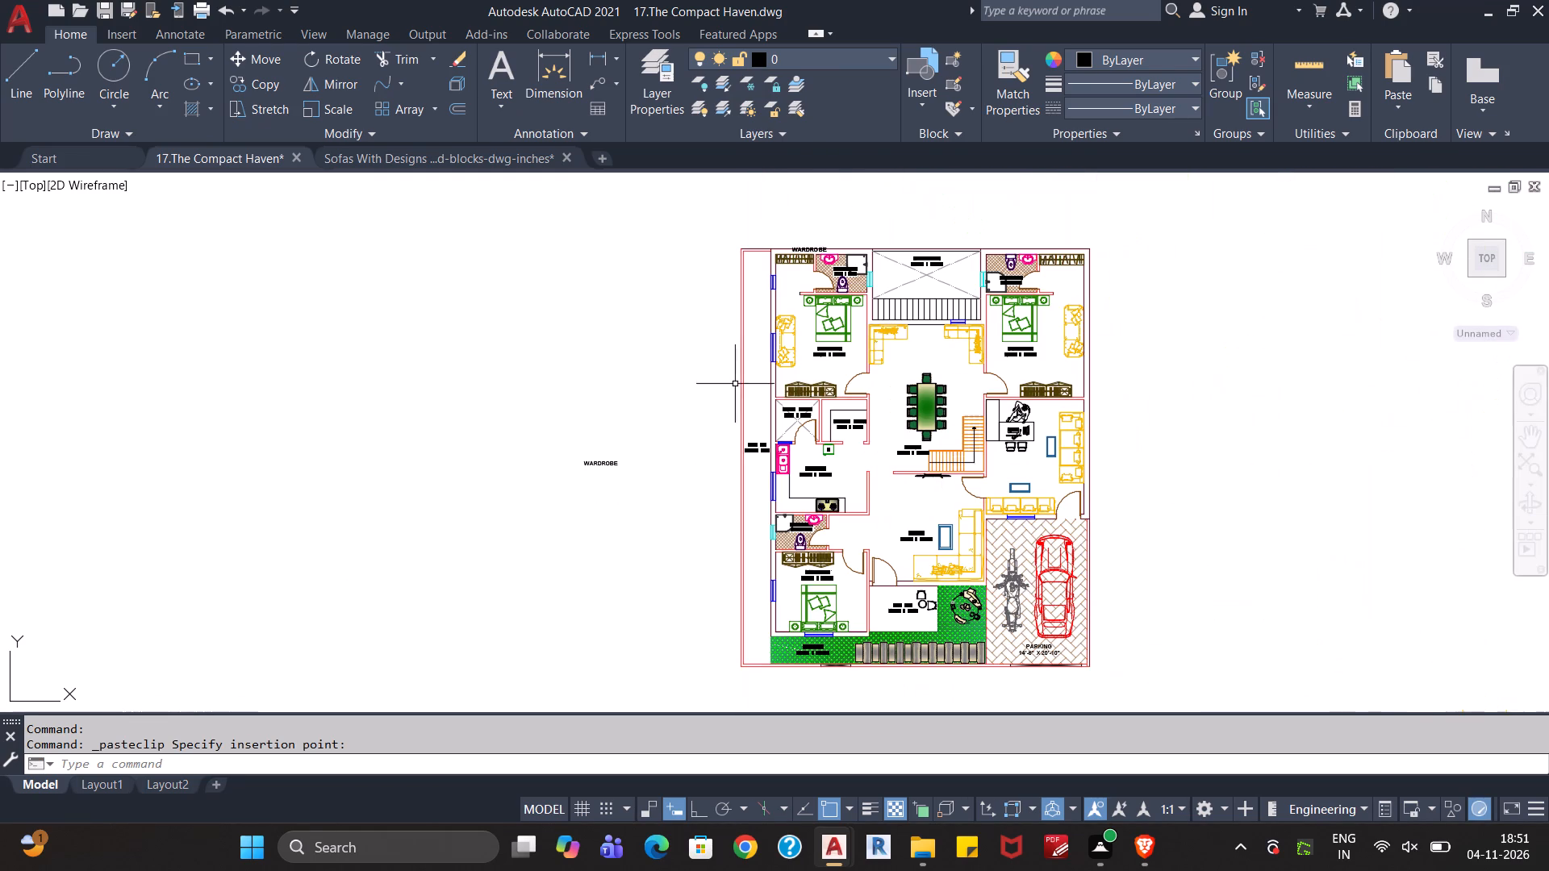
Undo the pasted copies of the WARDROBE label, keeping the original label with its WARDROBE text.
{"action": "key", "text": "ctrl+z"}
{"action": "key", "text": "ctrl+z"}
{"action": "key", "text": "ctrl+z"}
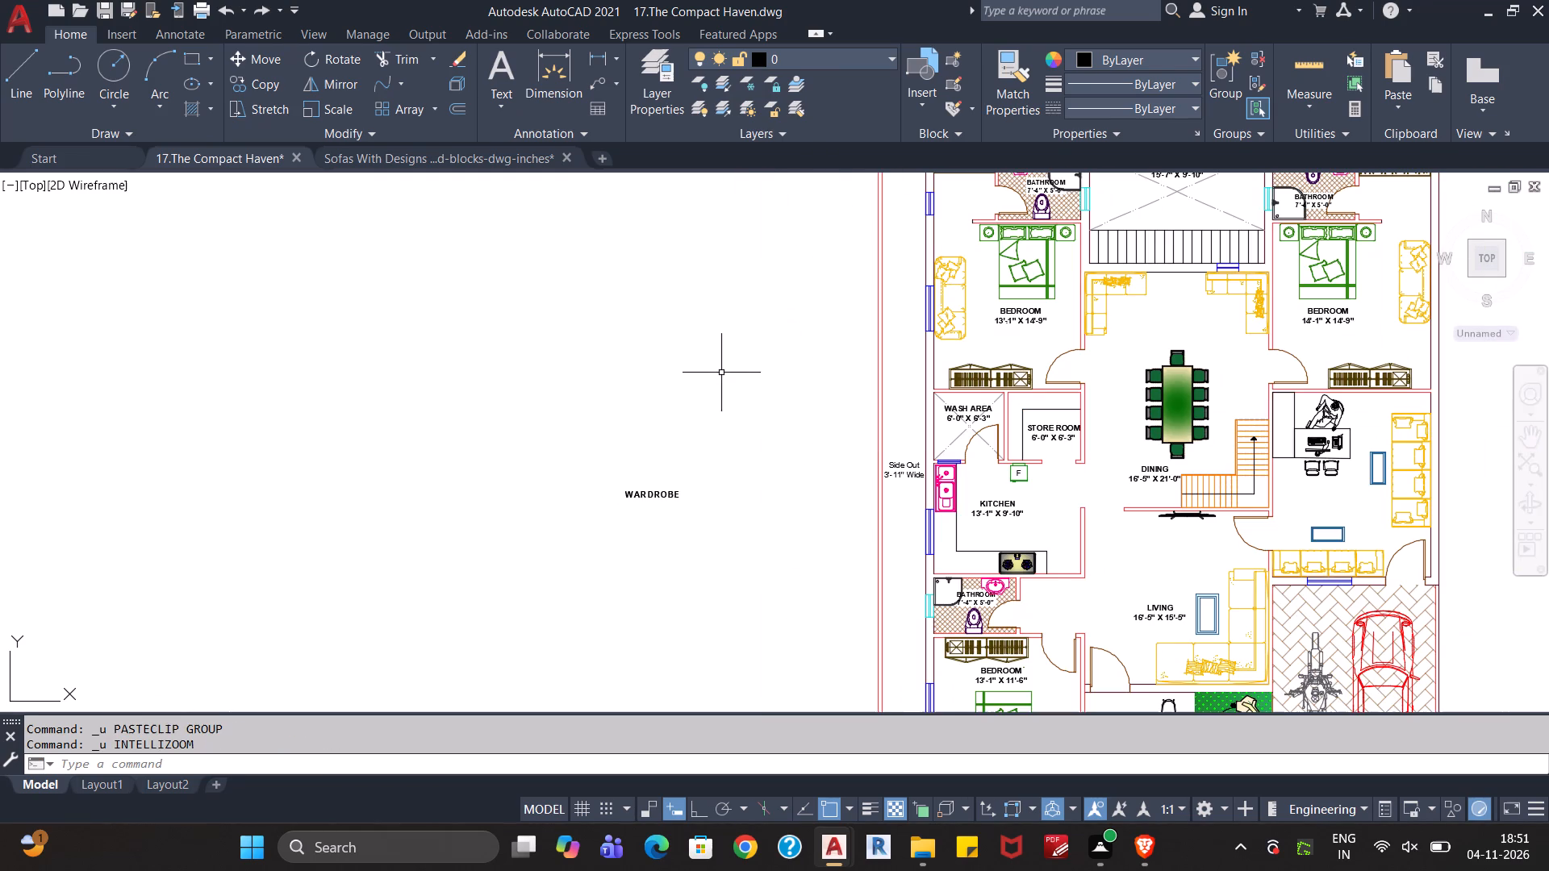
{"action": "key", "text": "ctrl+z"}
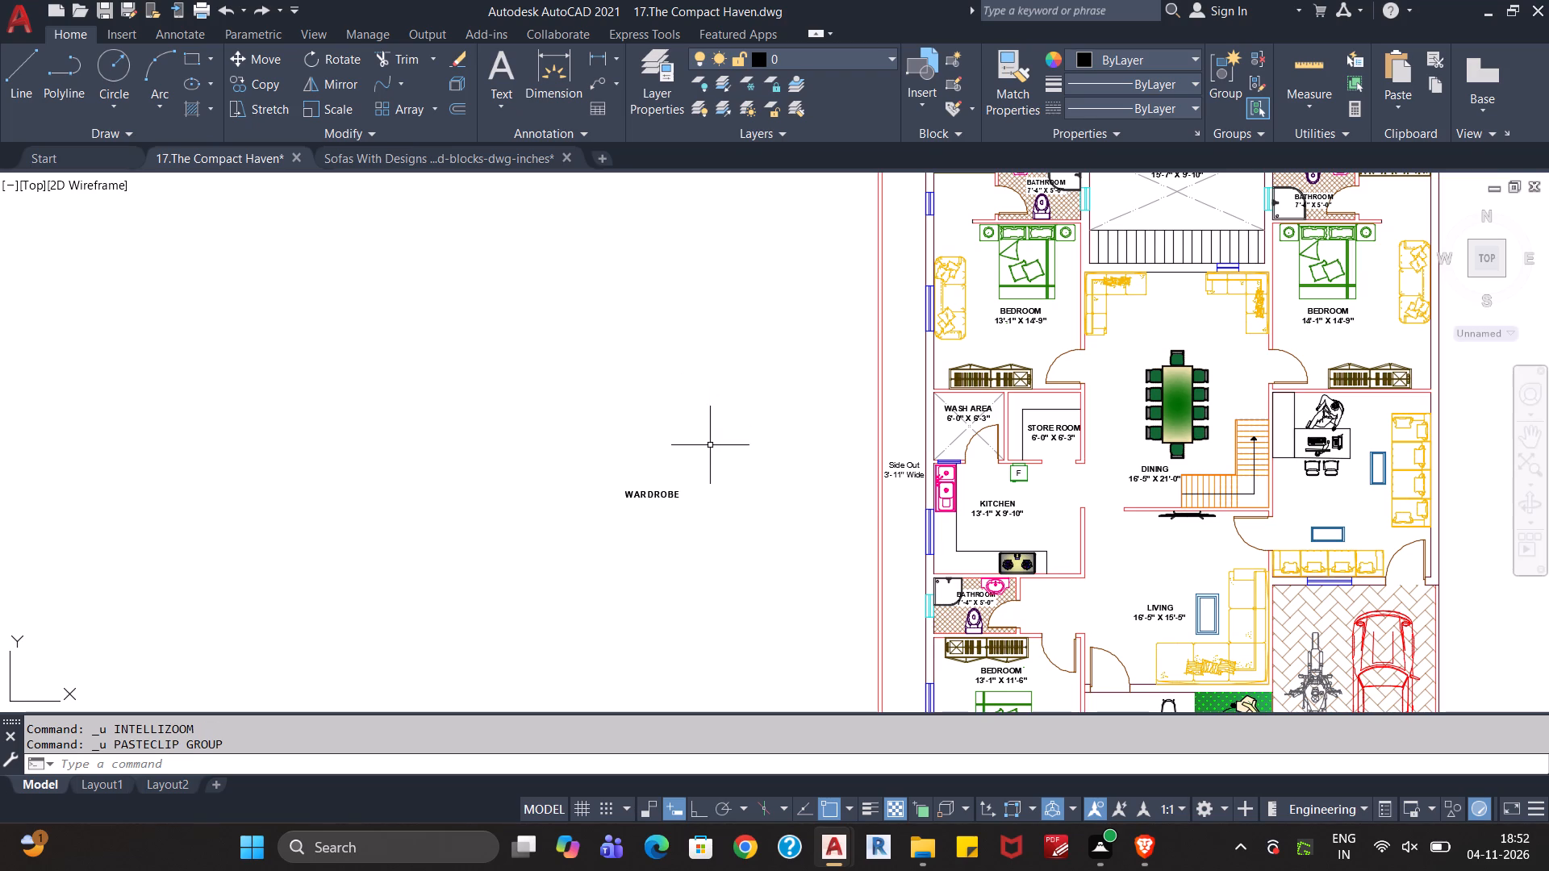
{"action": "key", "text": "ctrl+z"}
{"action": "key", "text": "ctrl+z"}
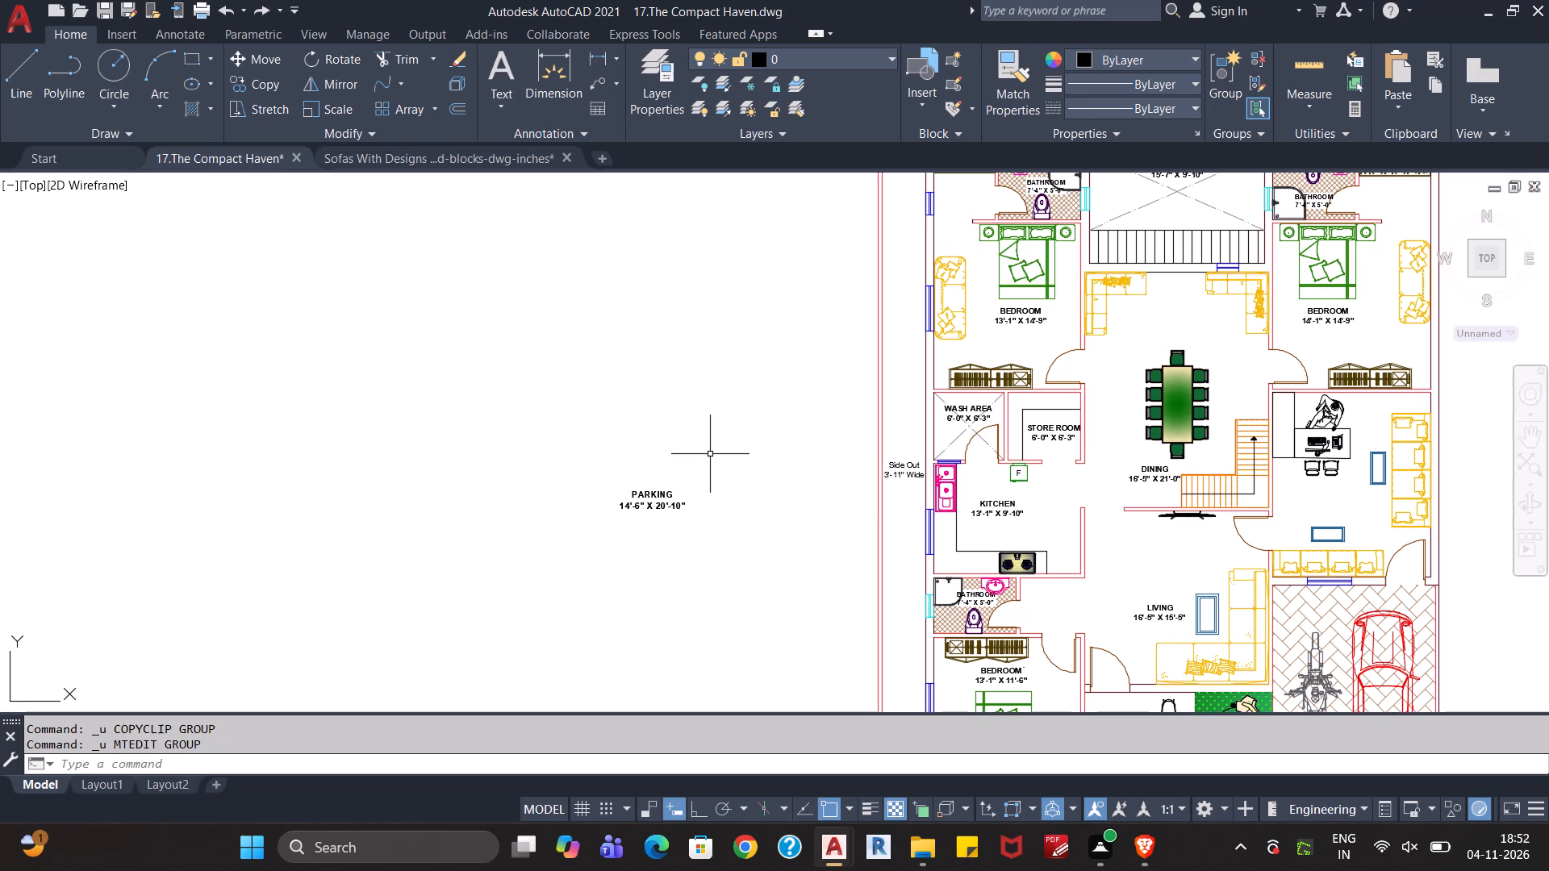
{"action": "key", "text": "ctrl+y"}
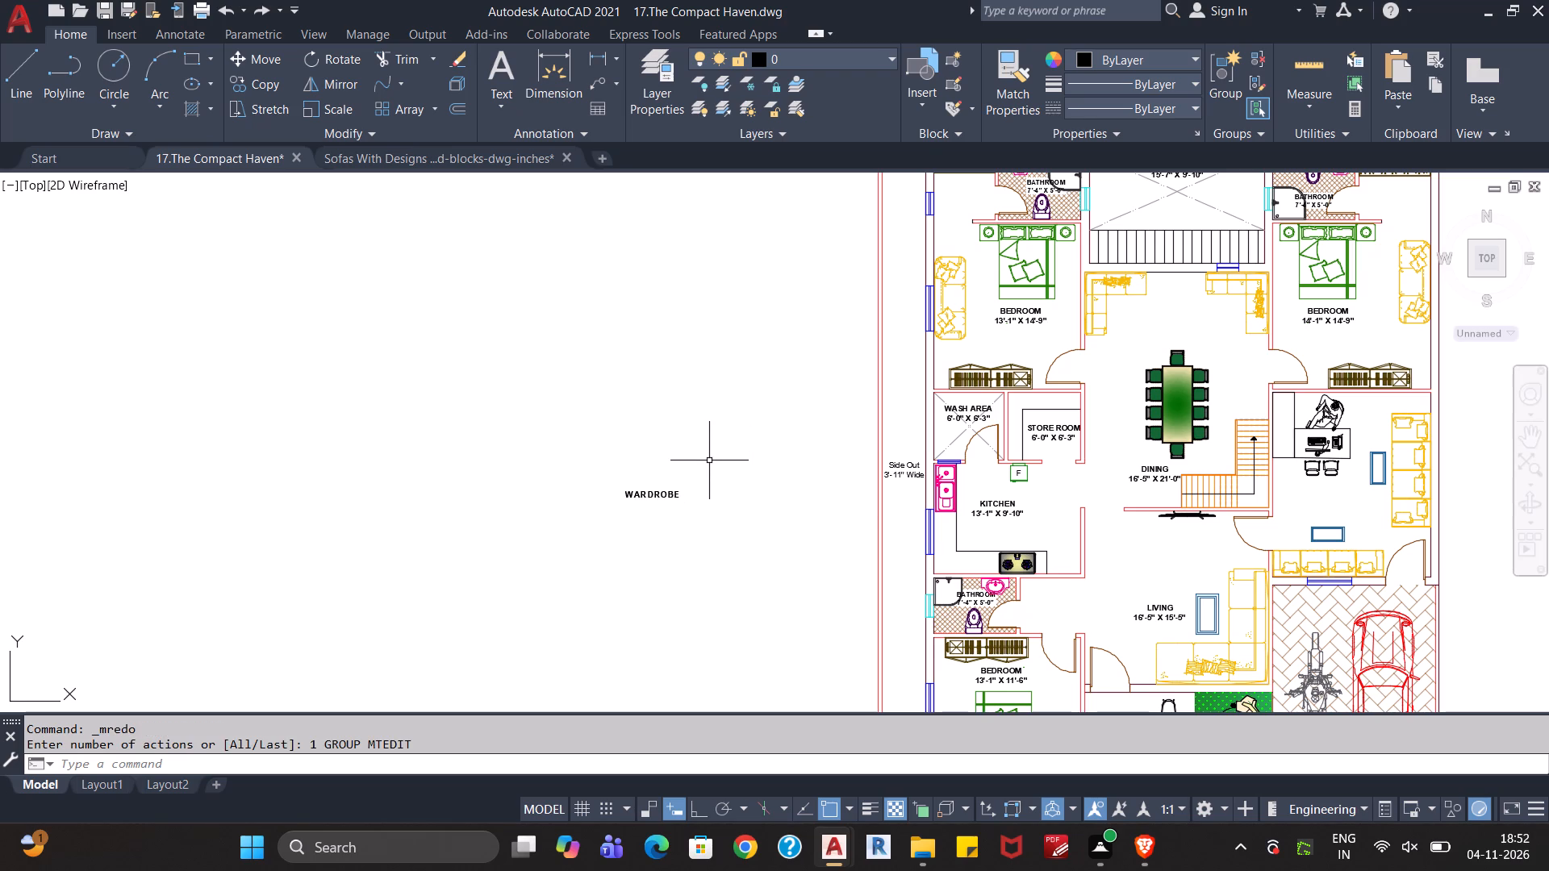
Cut the WARDROBE label from the empty space and paste it below the wardrobe beside the 13'-1" X 14'-9" bedroom's bathroom.
{"action": "left_click", "coordinate": [708, 464]}
{"action": "left_click", "coordinate": [653, 522]}
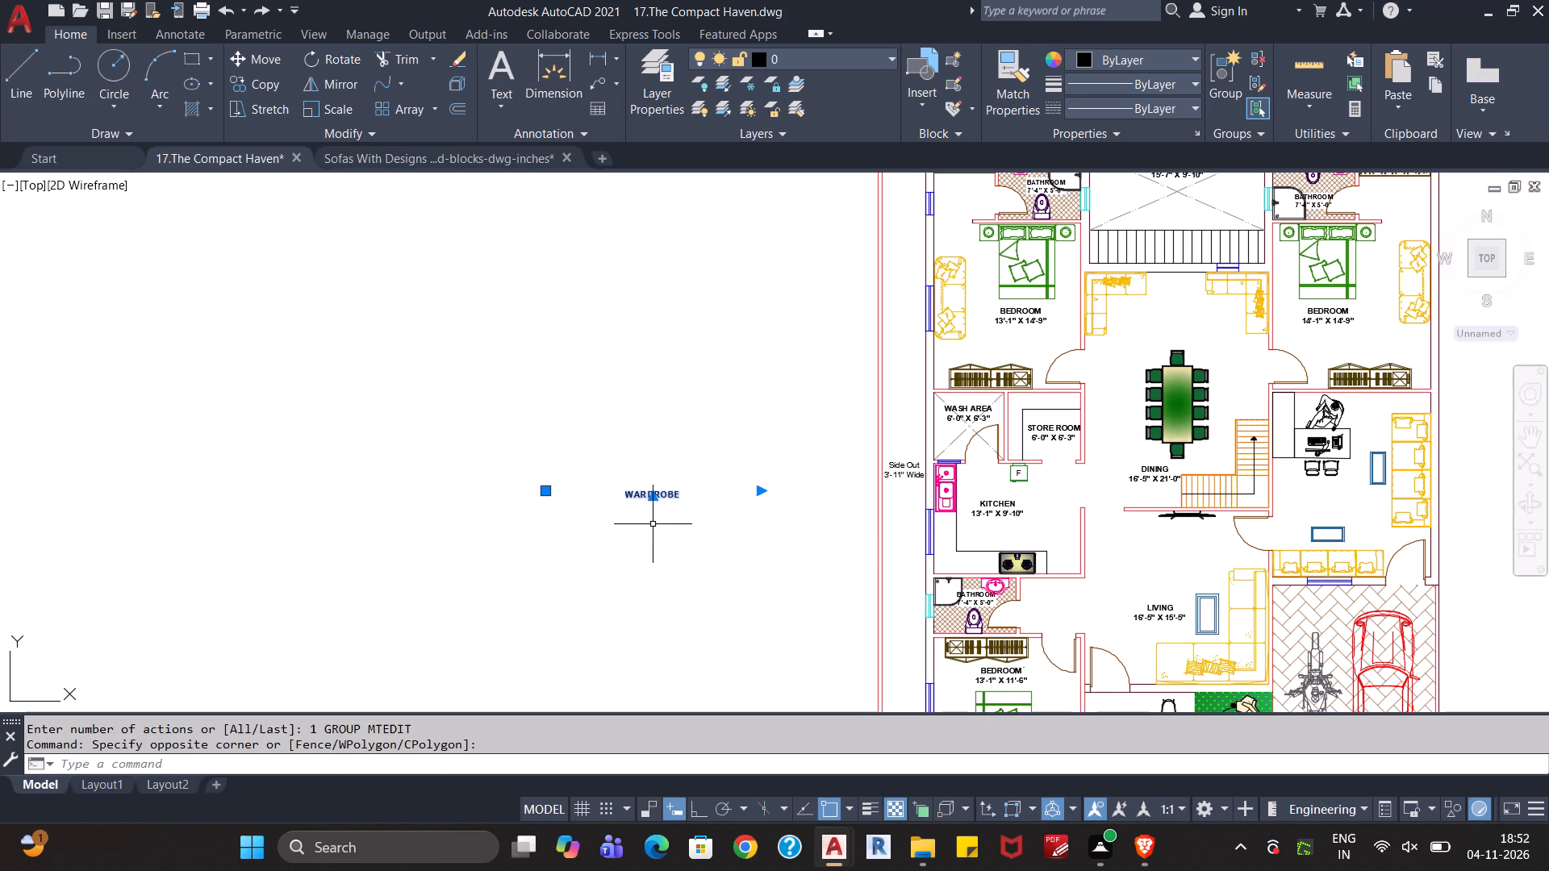
{"action": "key", "text": "ctrl+x"}
{"action": "middle_click_drag", "start_coordinate": [747, 397], "coordinate": [576, 610]}
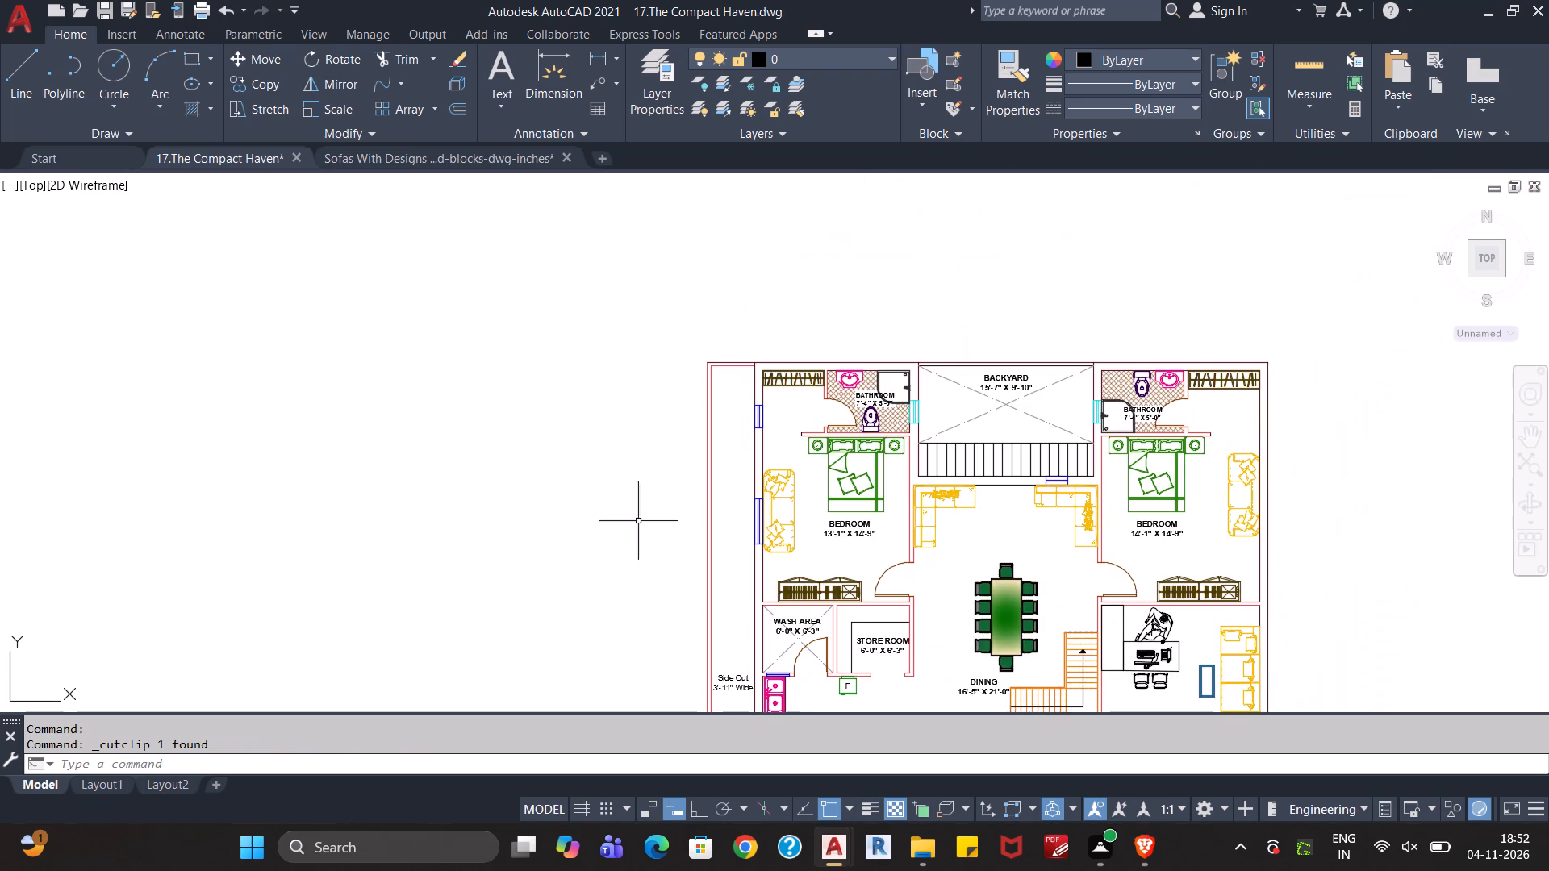
{"action": "scroll", "coordinate": [762, 439], "scroll_direction": "up", "scroll_amount": 3}
{"action": "middle_click_drag", "start_coordinate": [807, 368], "coordinate": [754, 505]}
{"action": "key", "text": "ctrl+v"}
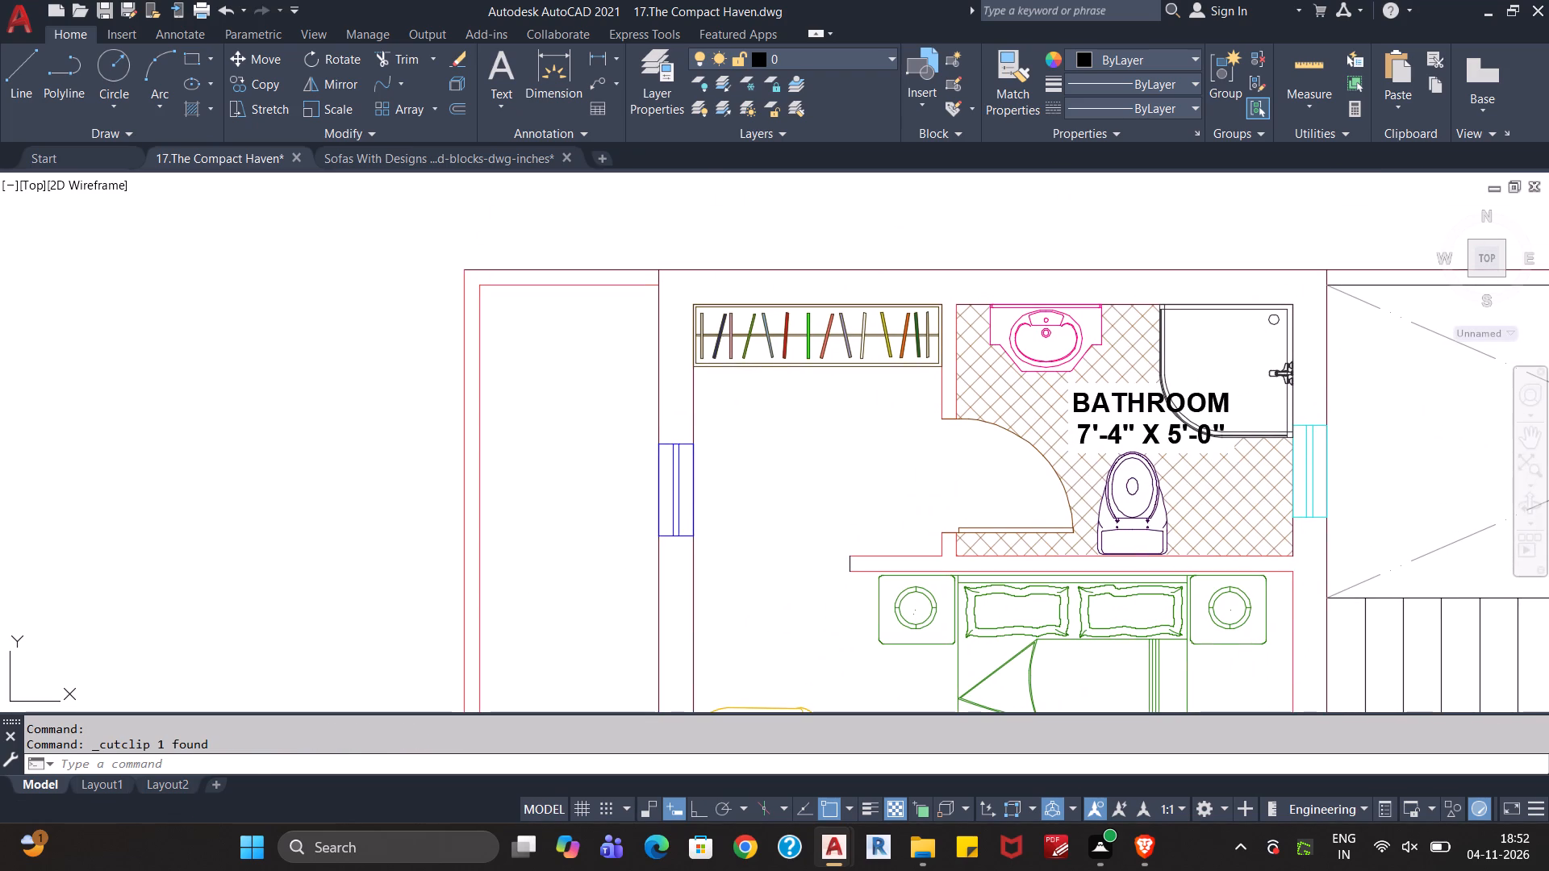
{"action": "left_click", "coordinate": [367, 415]}
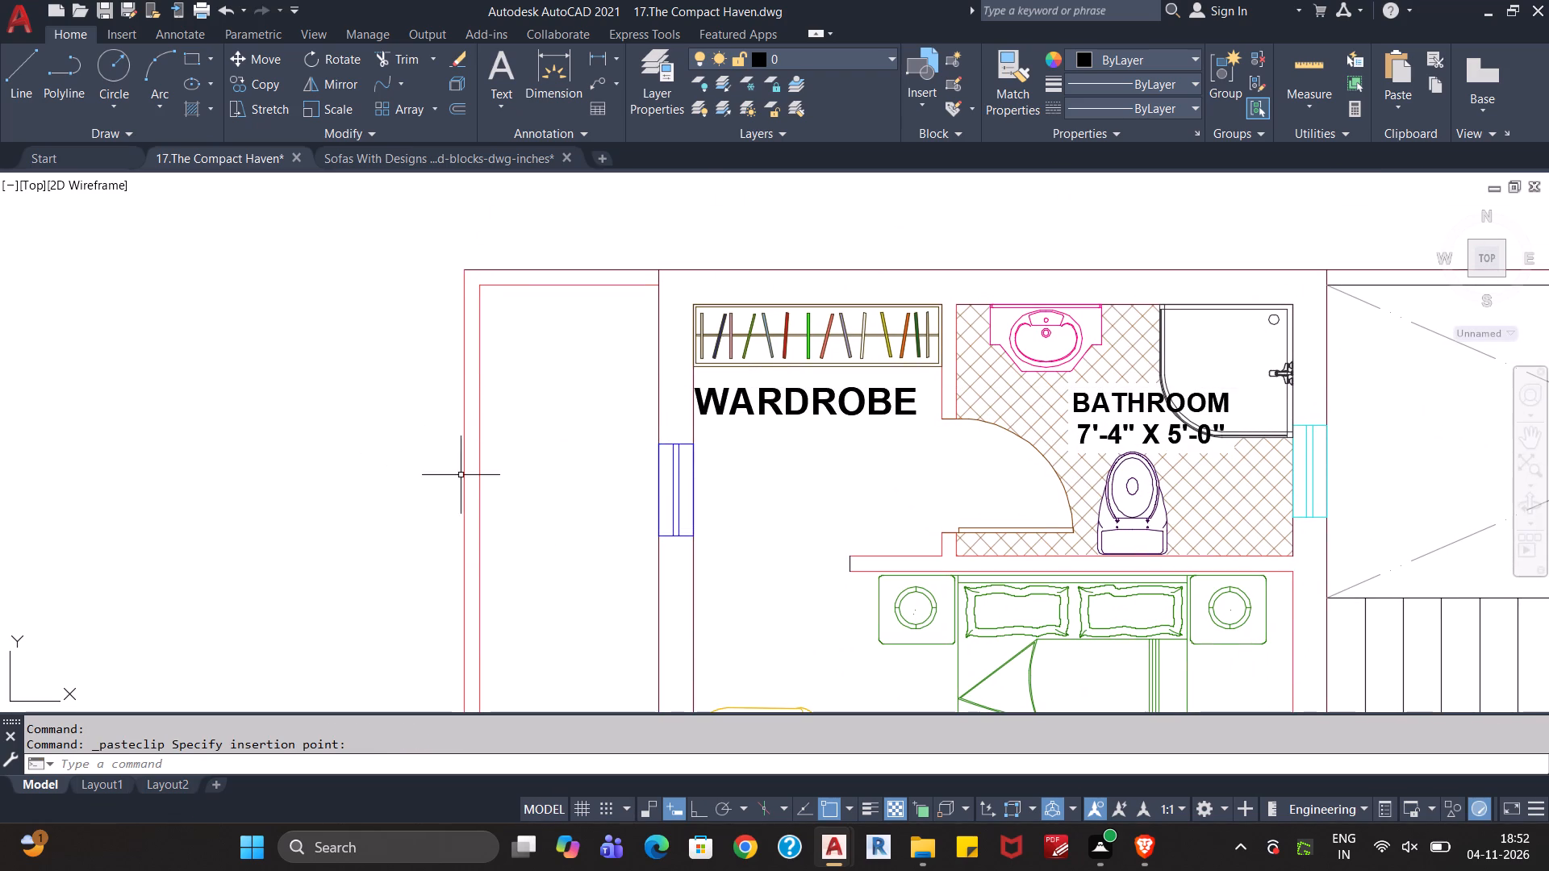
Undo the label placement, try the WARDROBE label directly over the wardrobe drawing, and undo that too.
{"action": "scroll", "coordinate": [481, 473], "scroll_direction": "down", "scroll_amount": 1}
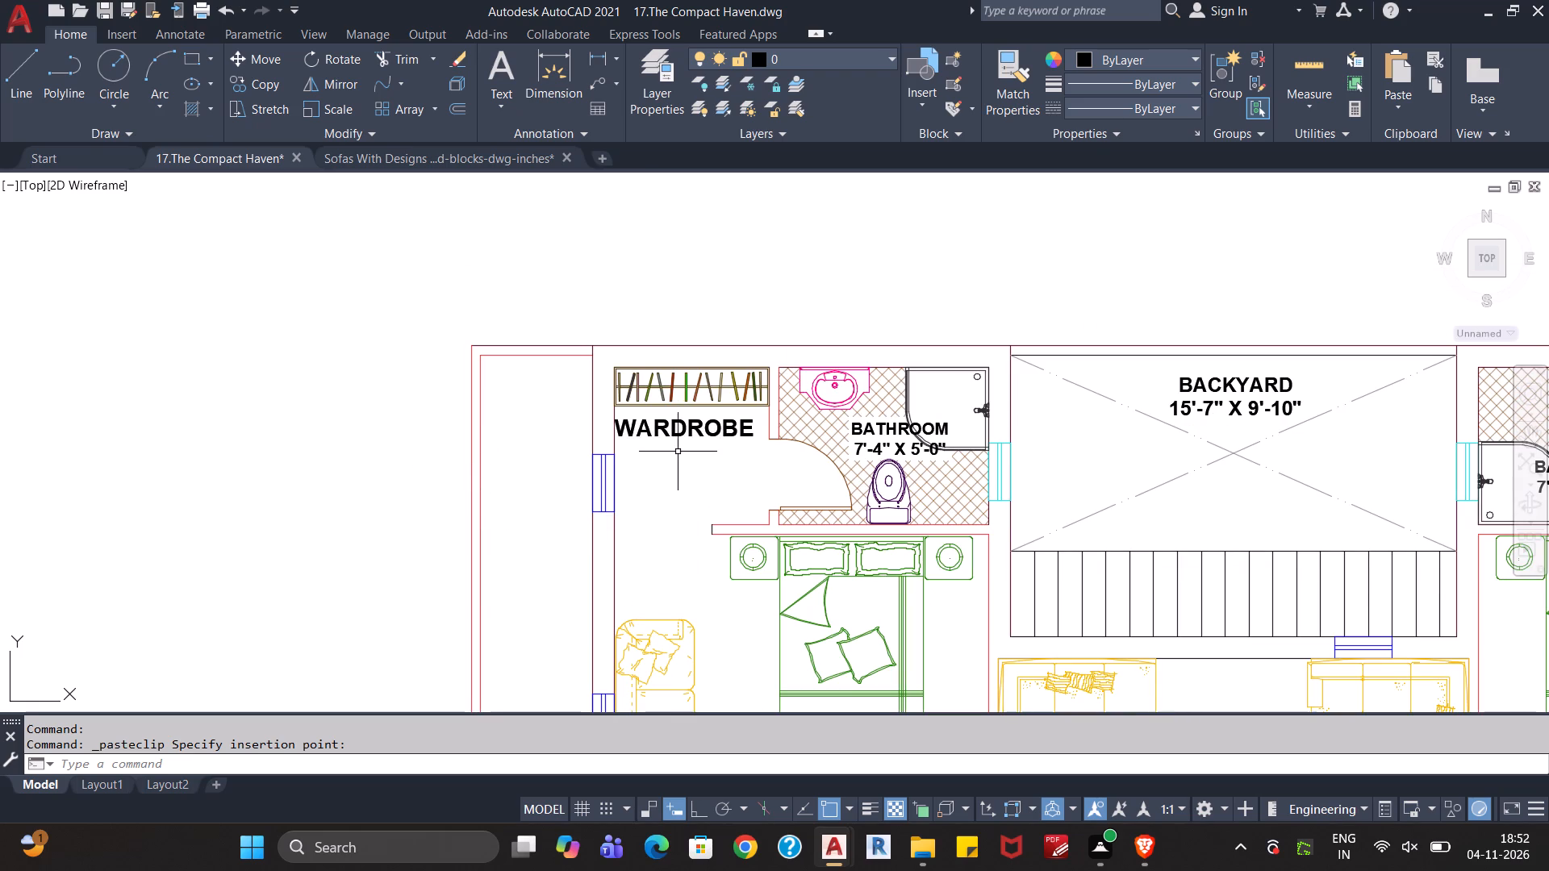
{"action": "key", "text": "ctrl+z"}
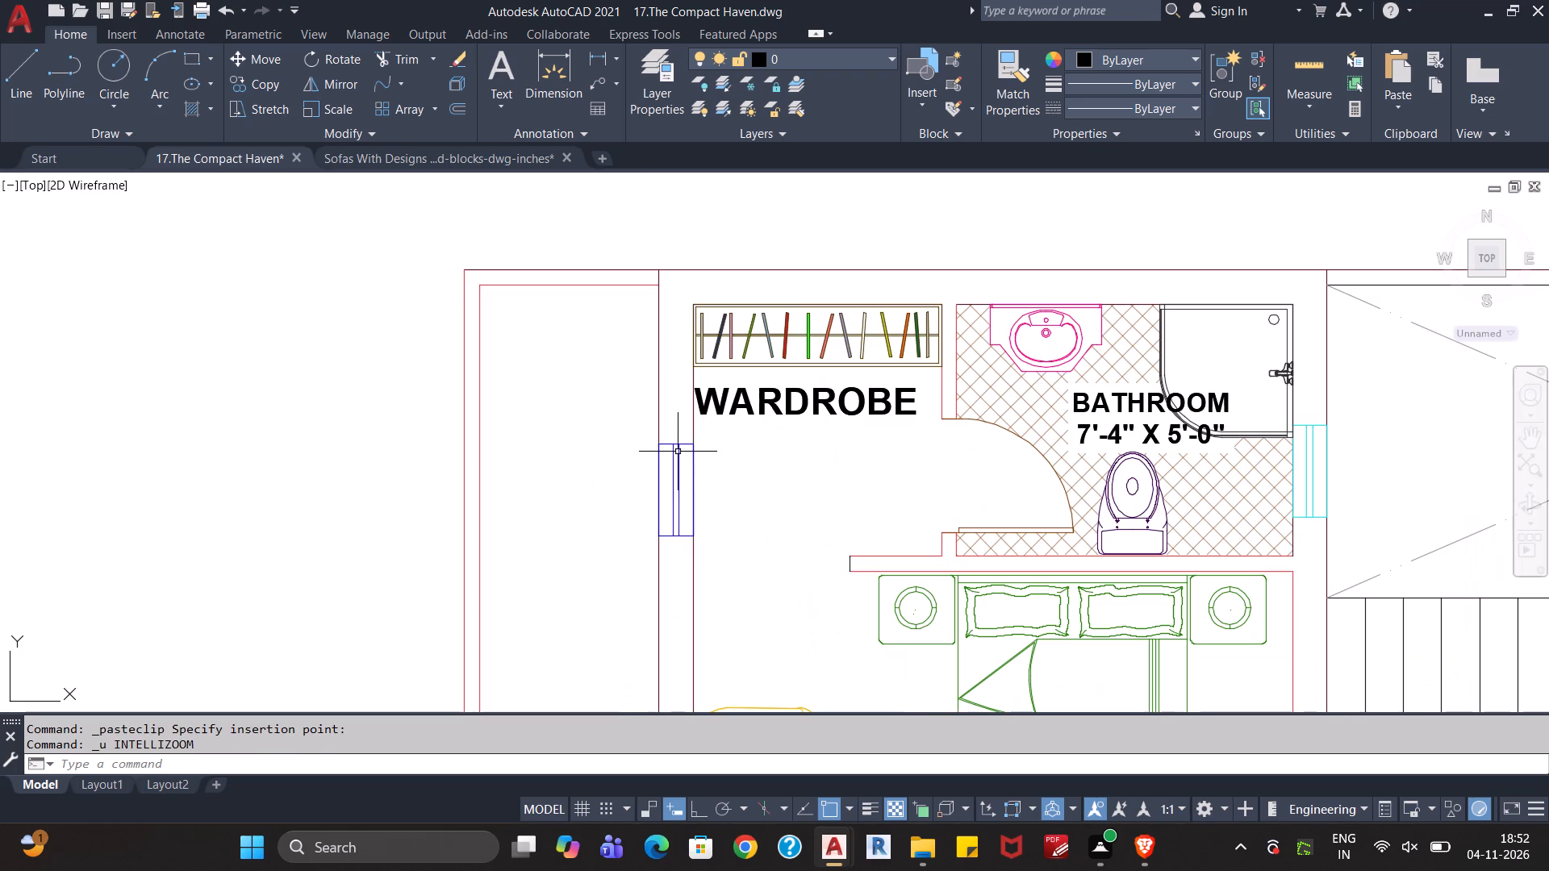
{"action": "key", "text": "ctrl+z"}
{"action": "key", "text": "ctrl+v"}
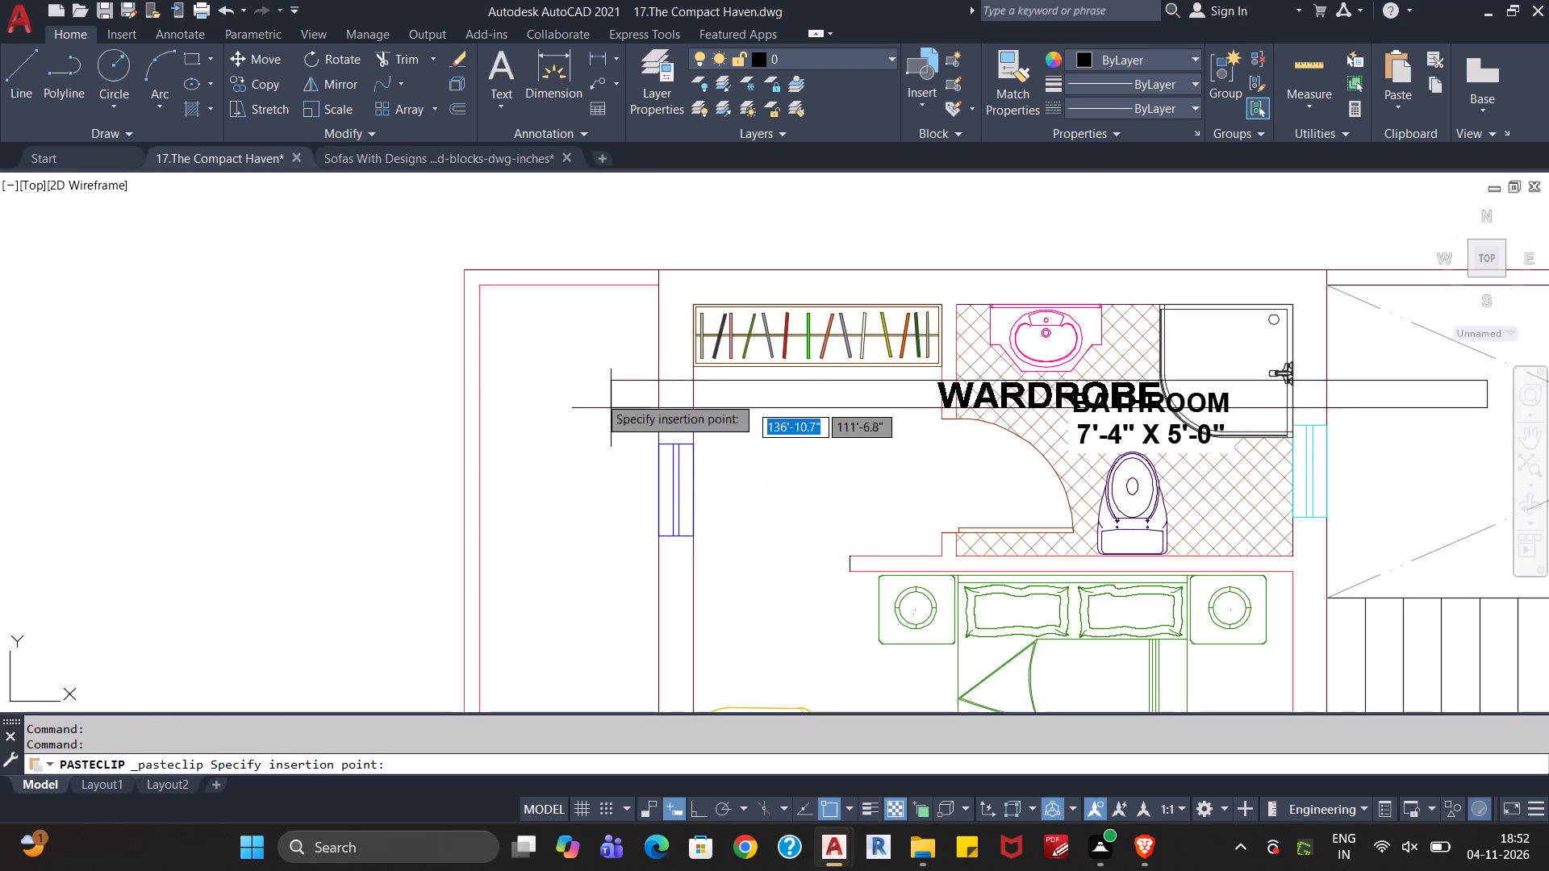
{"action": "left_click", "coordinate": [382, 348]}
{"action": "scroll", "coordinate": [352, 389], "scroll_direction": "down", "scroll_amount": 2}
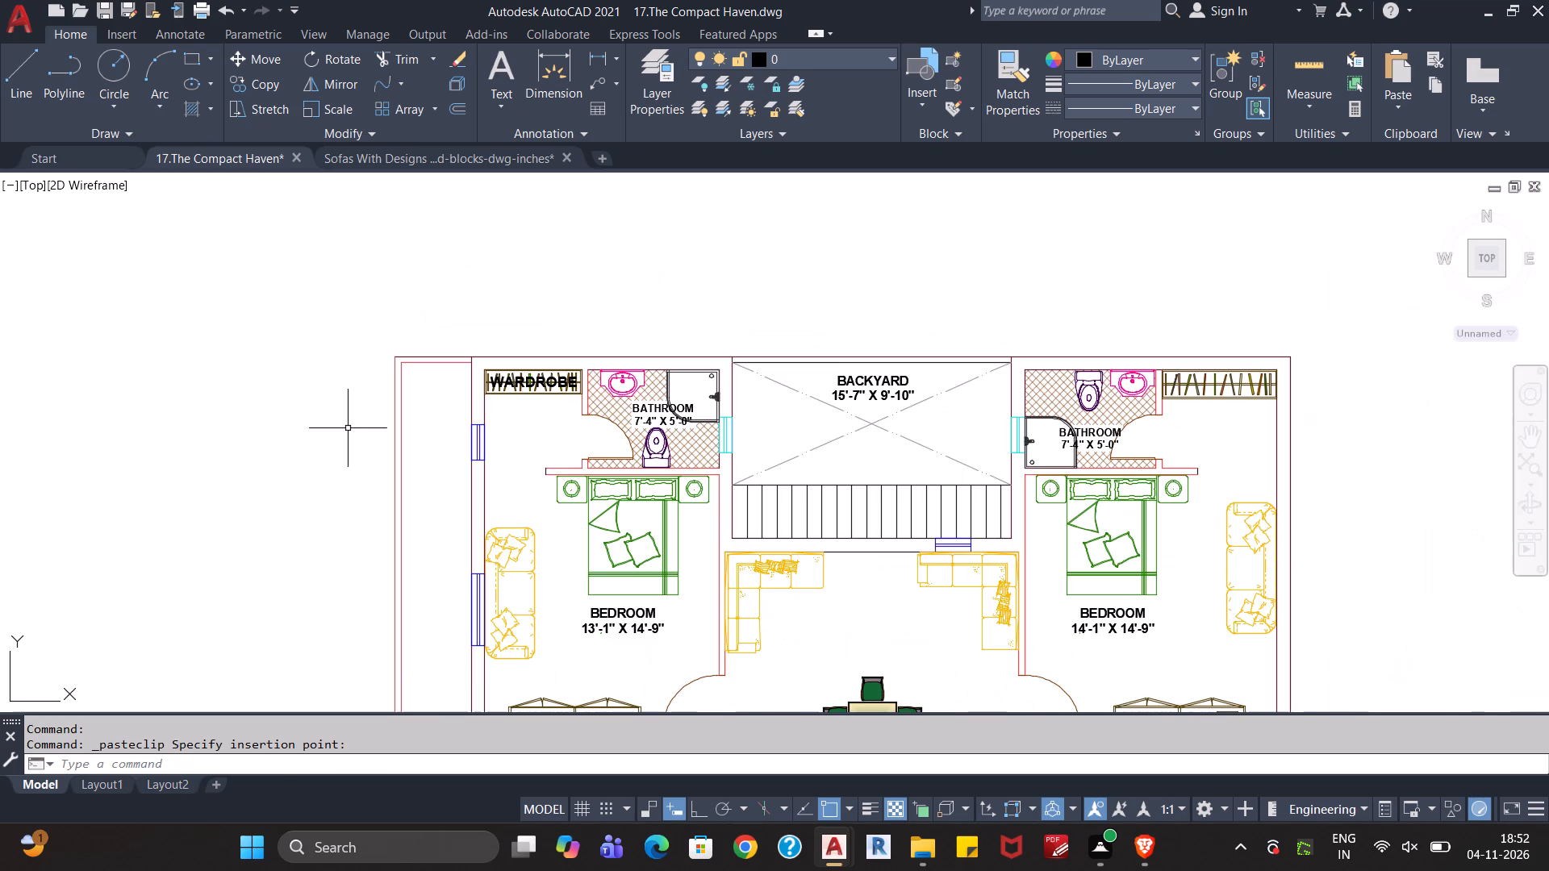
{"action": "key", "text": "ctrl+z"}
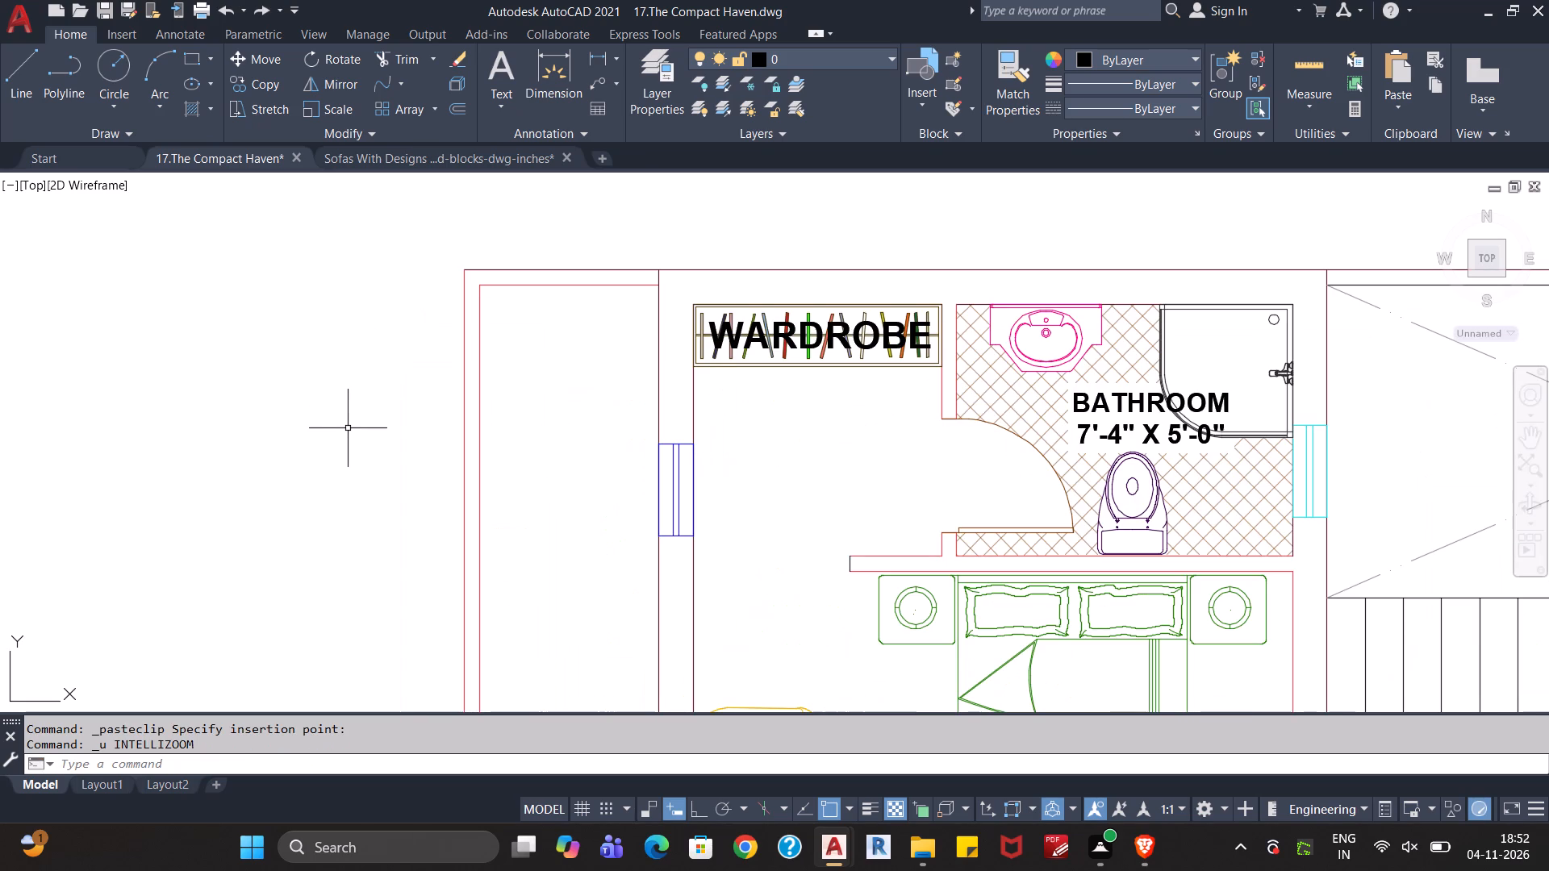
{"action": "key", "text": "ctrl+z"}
Paste the WARDROBE label centred just below the wardrobe beside the 13'-1" X 14'-9" bedroom's bathroom.
{"action": "key", "text": "ctrl+v"}
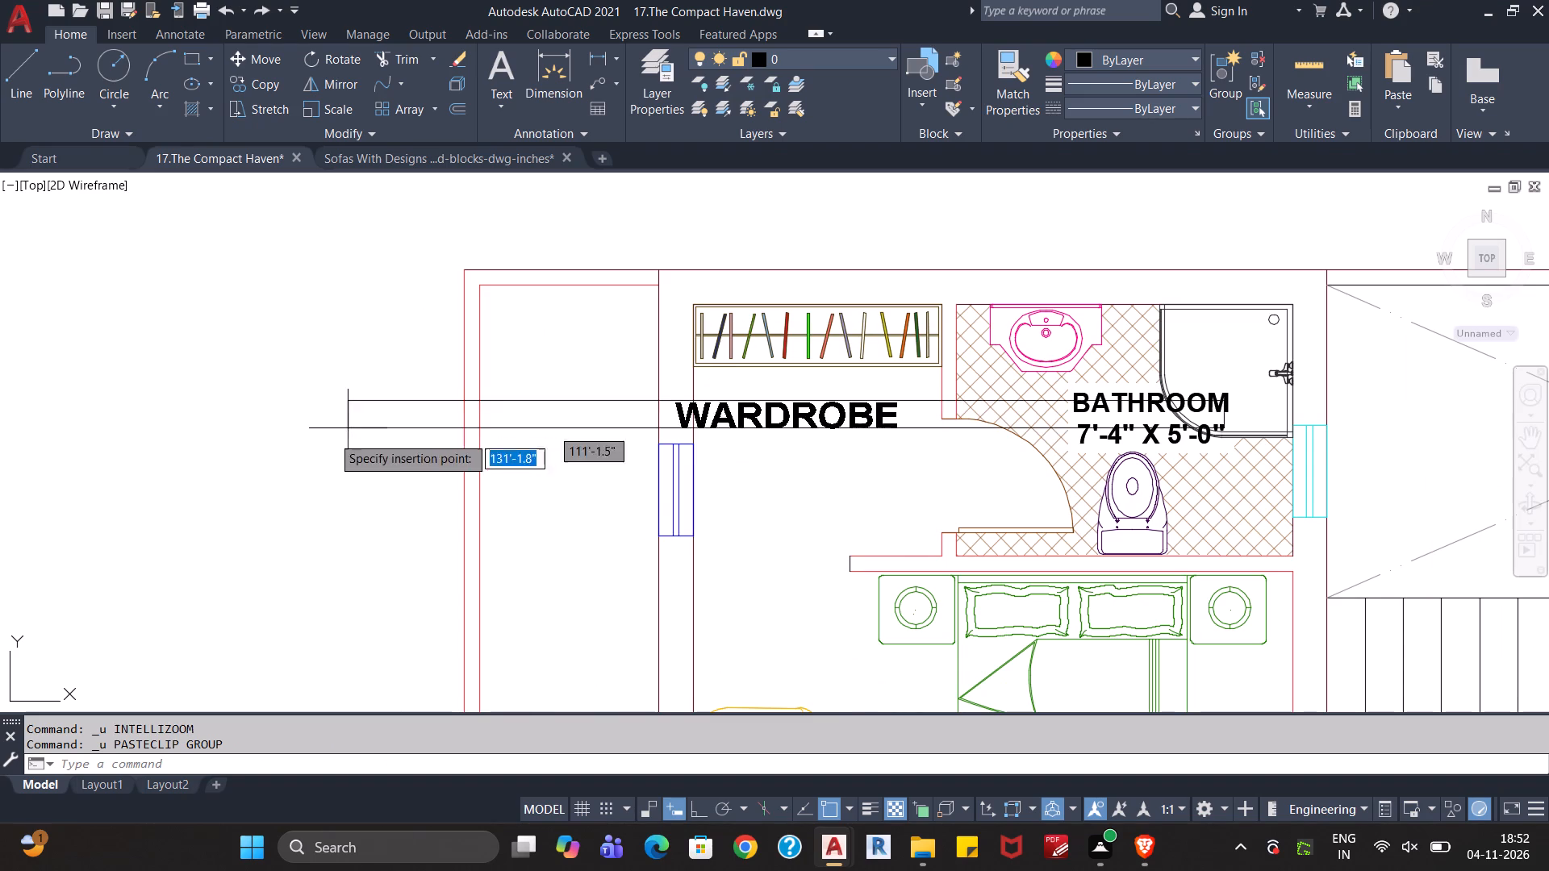
{"action": "left_click", "coordinate": [375, 410]}
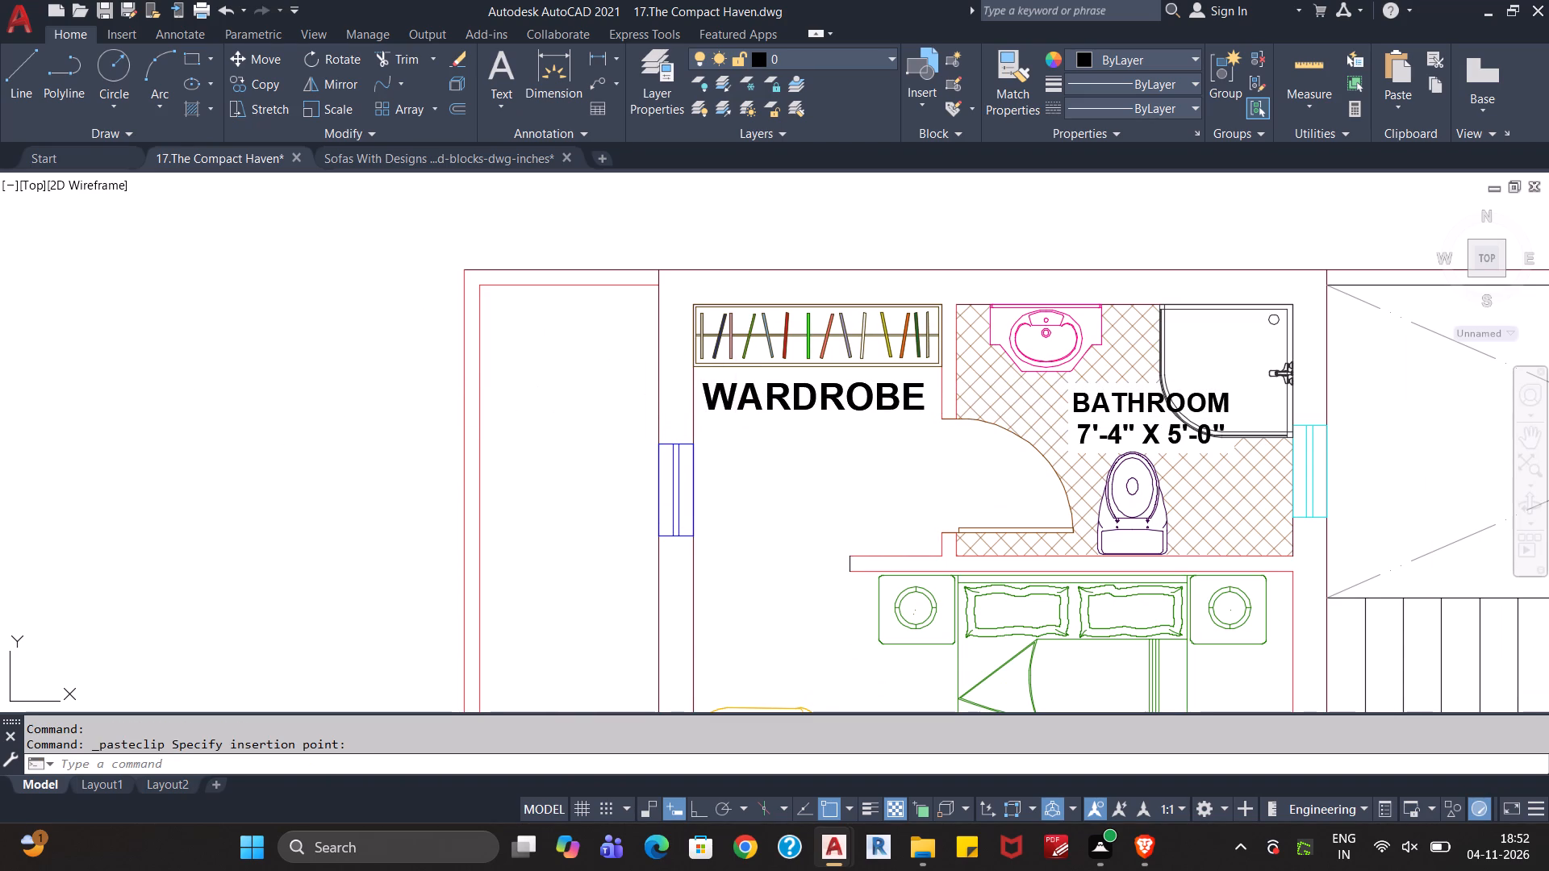
Set the text height of the whole WARDROBE label to 6".
{"action": "double_click", "coordinate": [756, 398]}
{"action": "key", "text": "ctrl+a"}
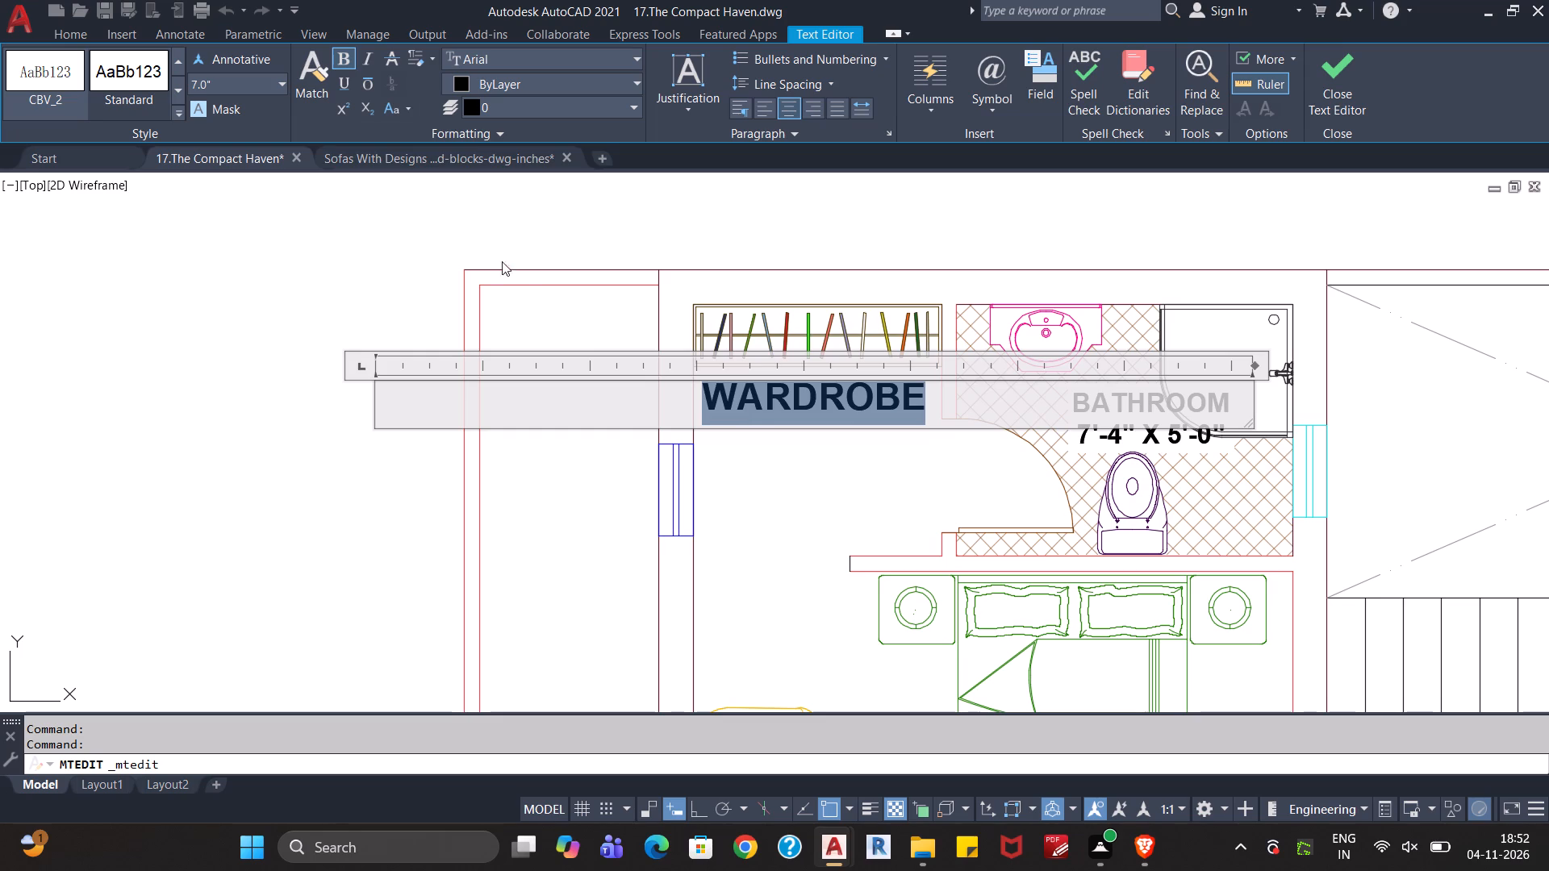
{"action": "left_click", "coordinate": [248, 81]}
{"action": "type", "text": "6\""}
{"action": "key", "text": "Return"}
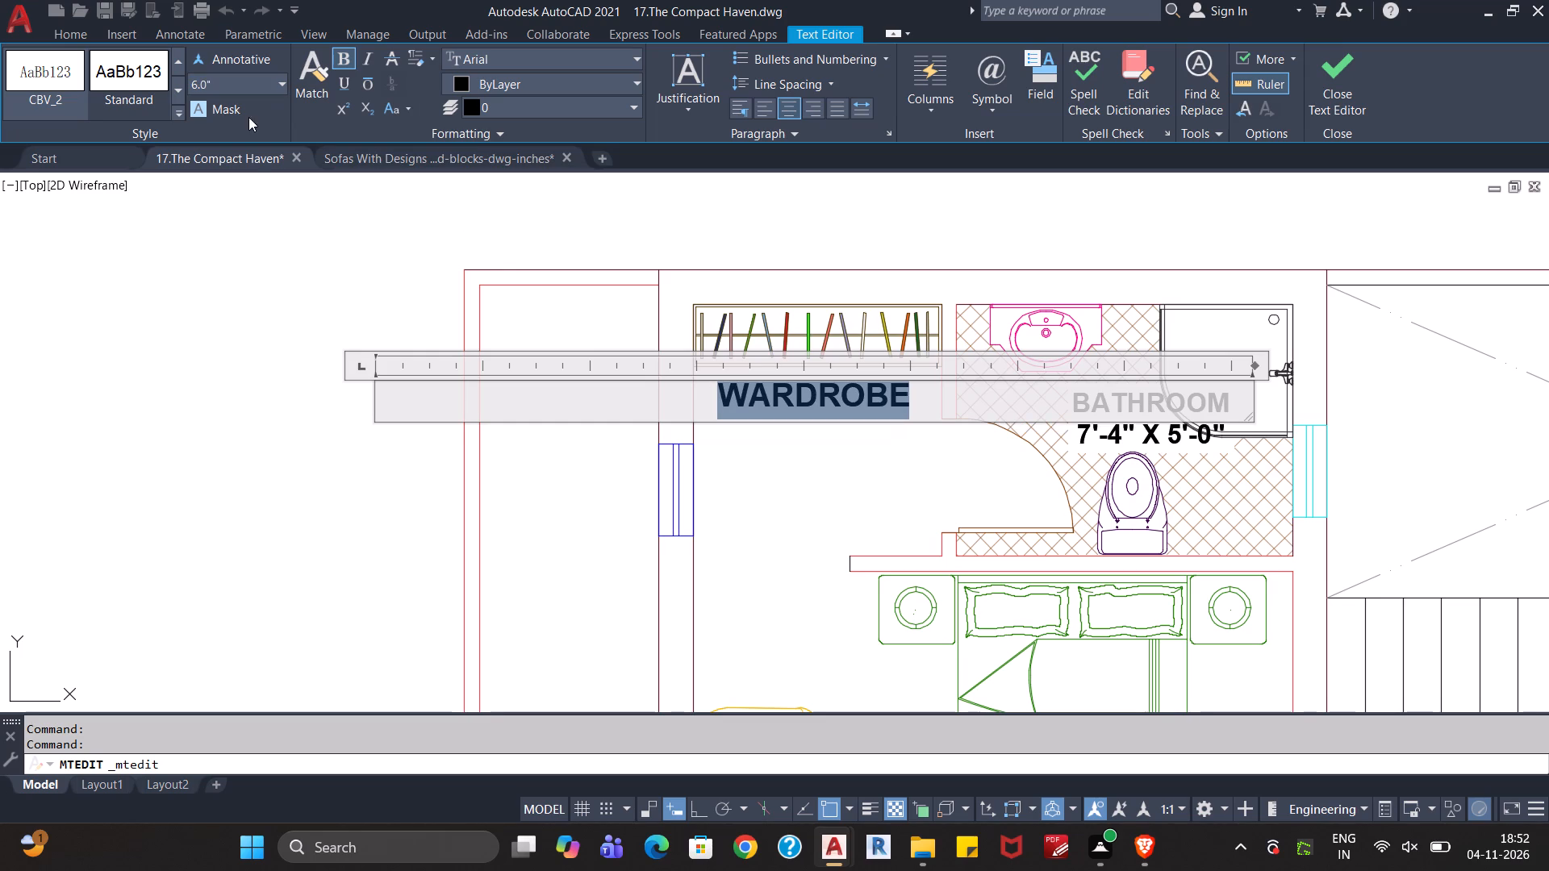
{"action": "left_click", "coordinate": [248, 233]}
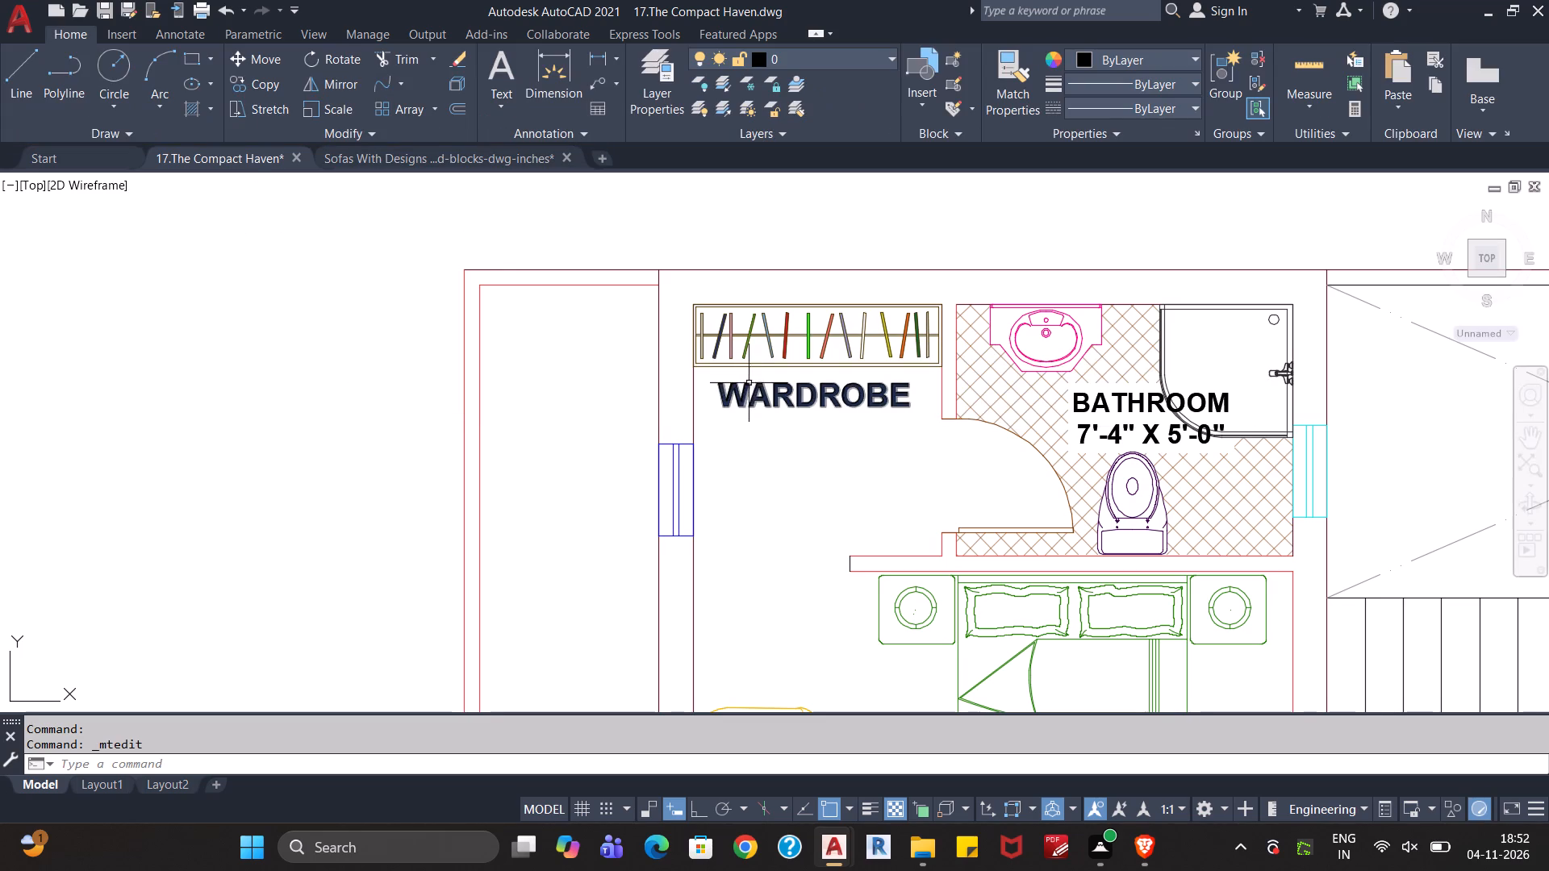
Remove the bold formatting from the whole WARDROBE label.
{"action": "left_click", "coordinate": [759, 393]}
{"action": "double_click", "coordinate": [769, 391]}
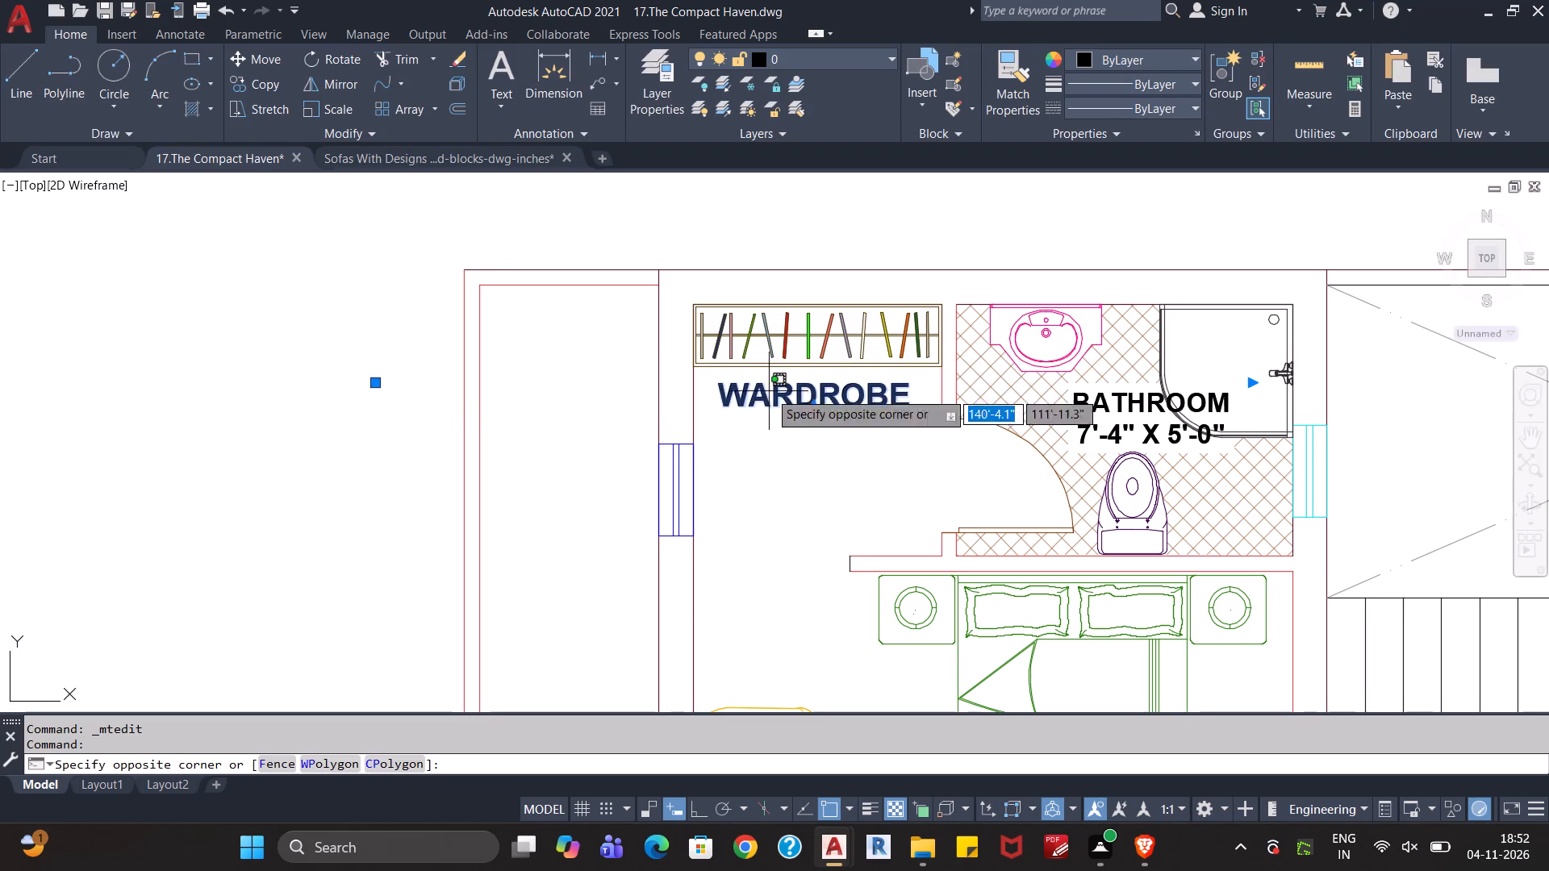
{"action": "double_click", "coordinate": [760, 390]}
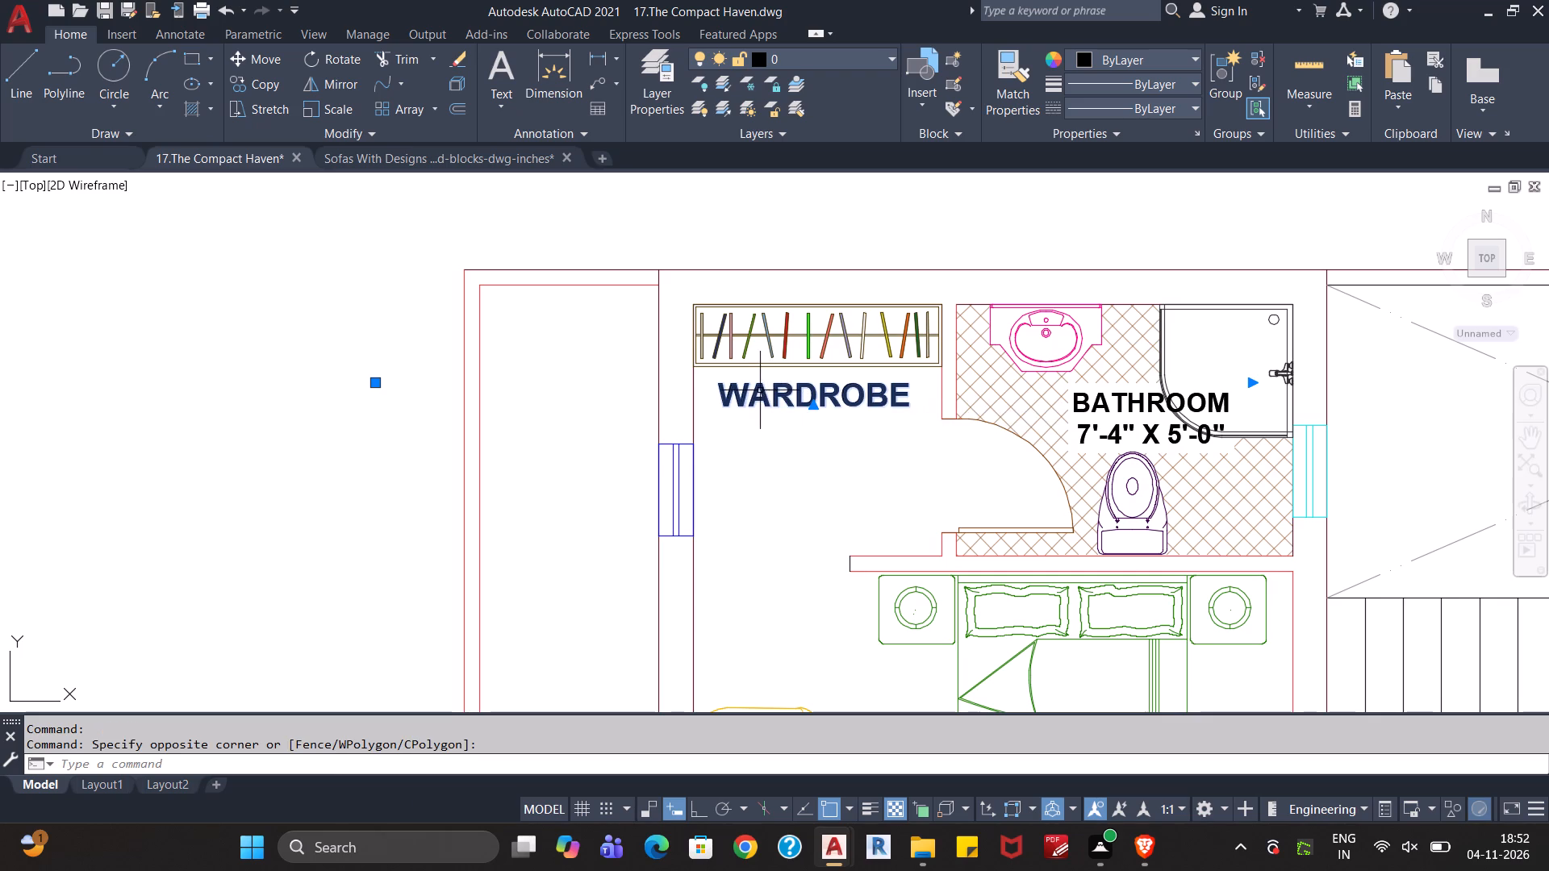
{"action": "key", "text": "ctrl+a"}
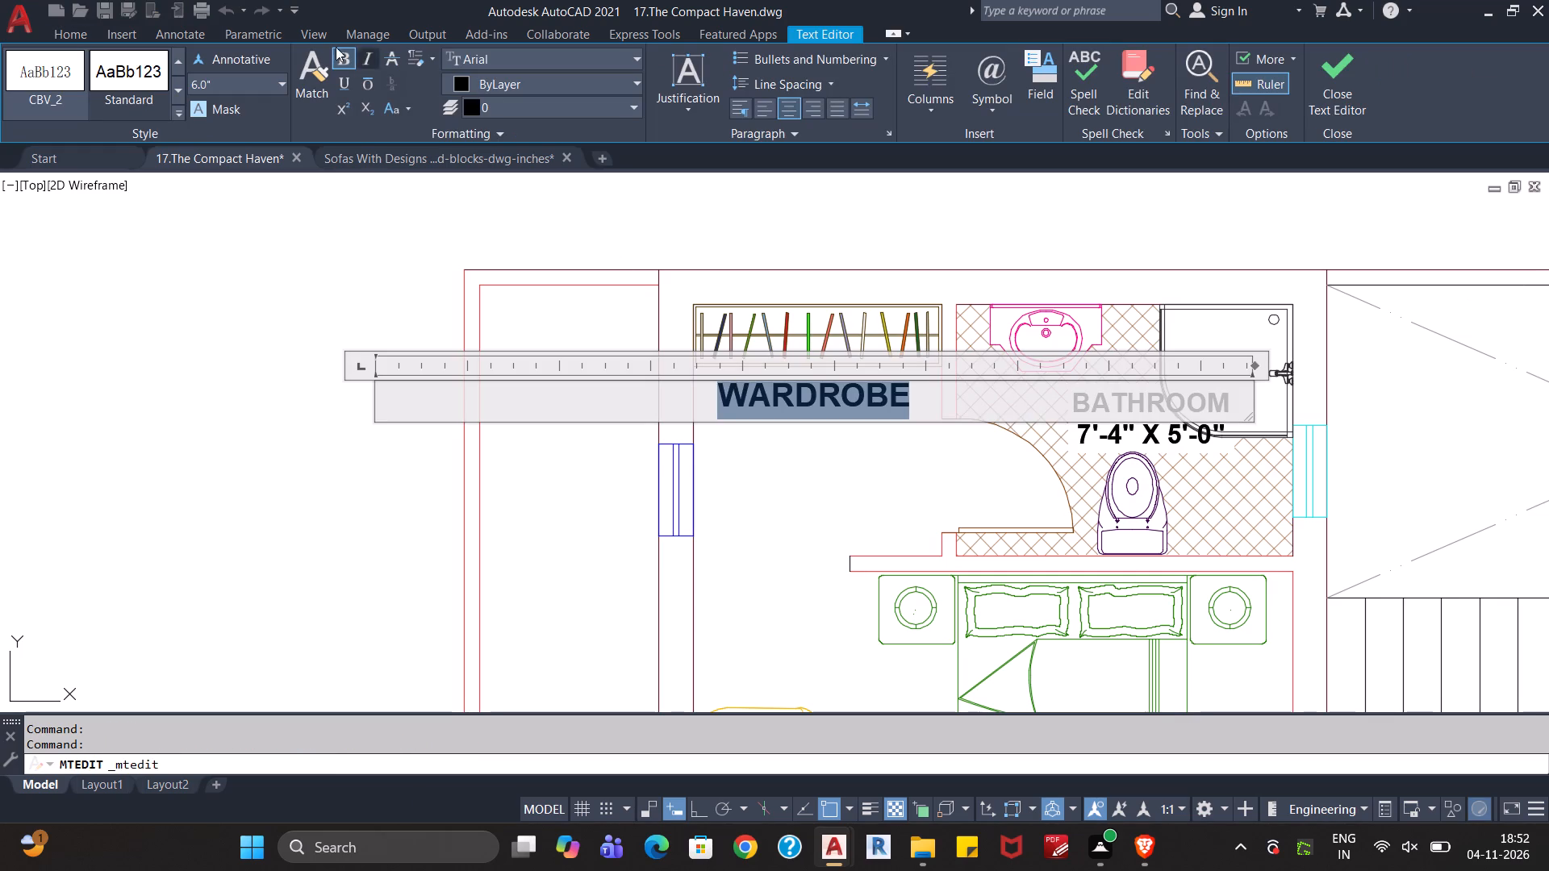
{"action": "left_click", "coordinate": [348, 57]}
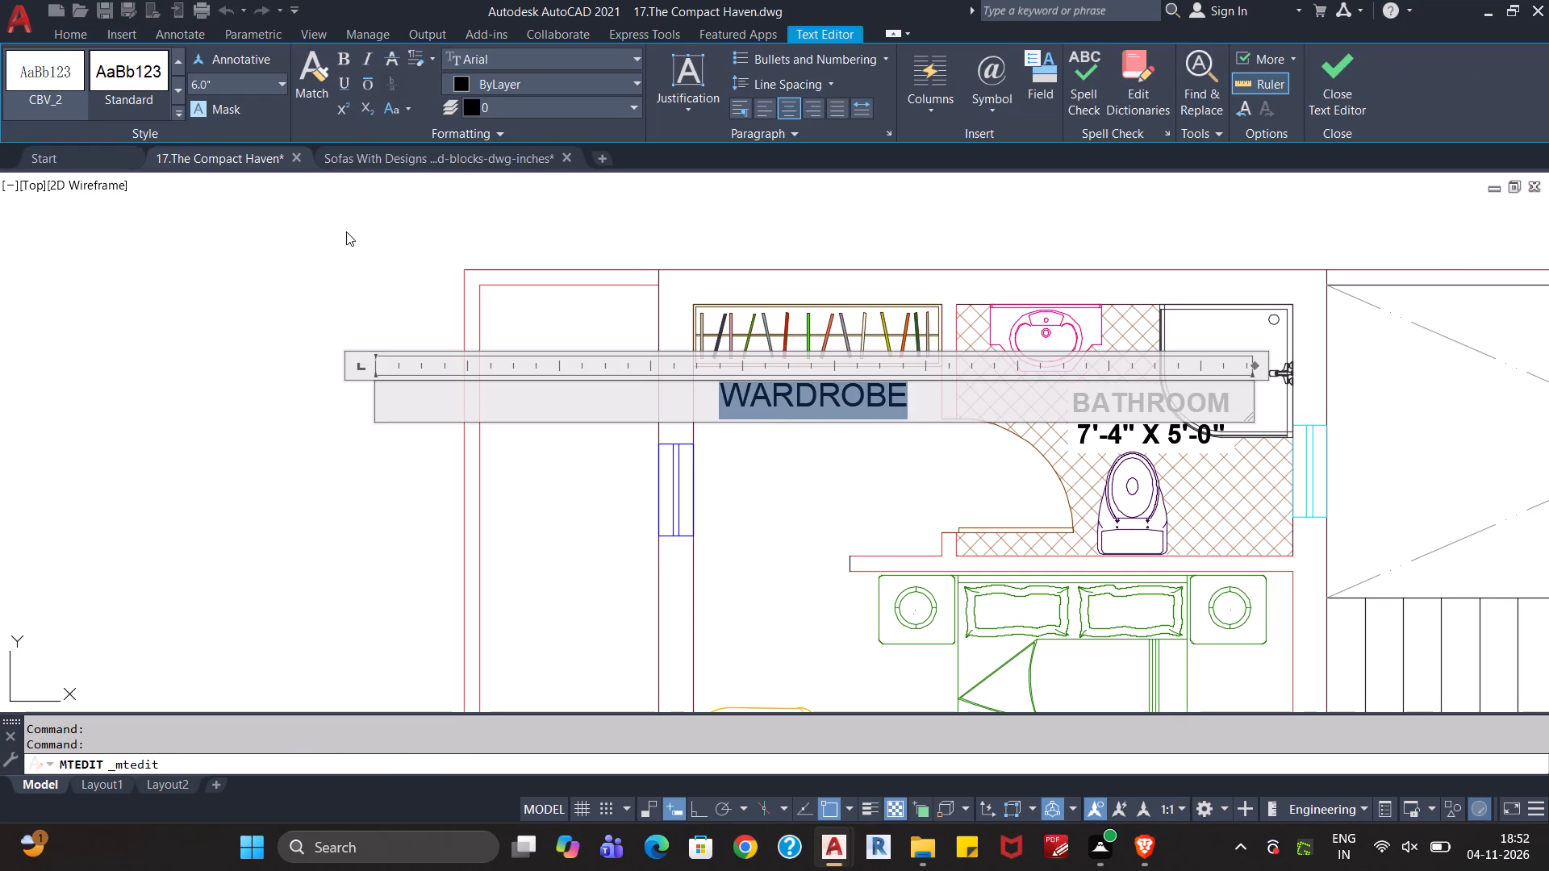
{"action": "left_click", "coordinate": [346, 231]}
Copy the WARDROBE label to just below the wardrobe beside the bathroom of the 14'-1" X 14'-9" bedroom.
{"action": "left_click", "coordinate": [794, 400]}
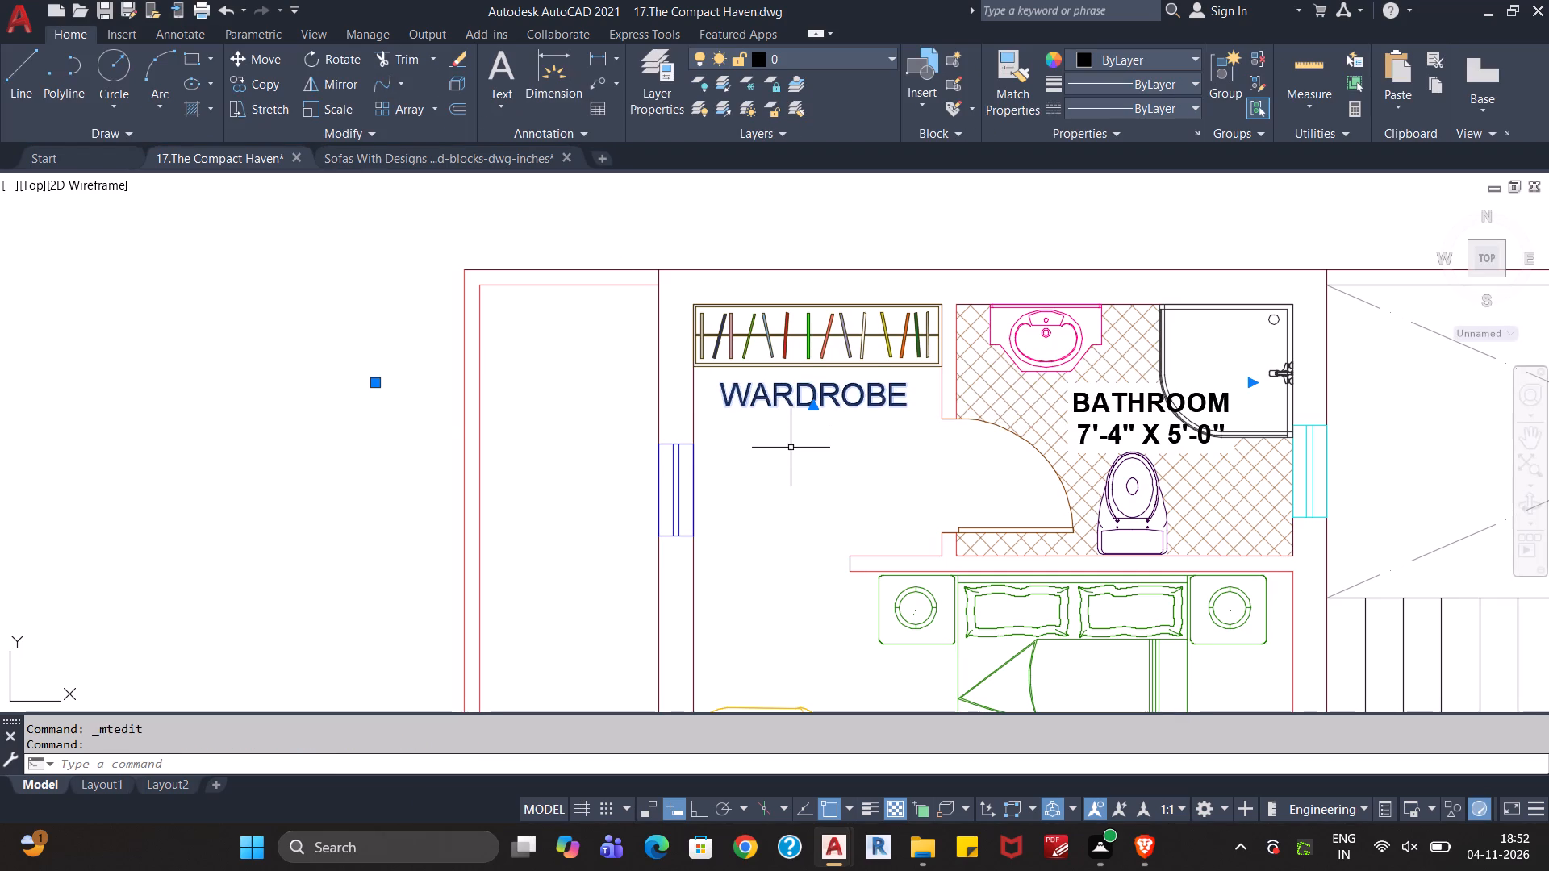
{"action": "key", "text": "ctrl+c"}
{"action": "scroll", "coordinate": [810, 461], "scroll_direction": "down", "scroll_amount": 1}
{"action": "middle_click_drag", "start_coordinate": [810, 461], "coordinate": [399, 435]}
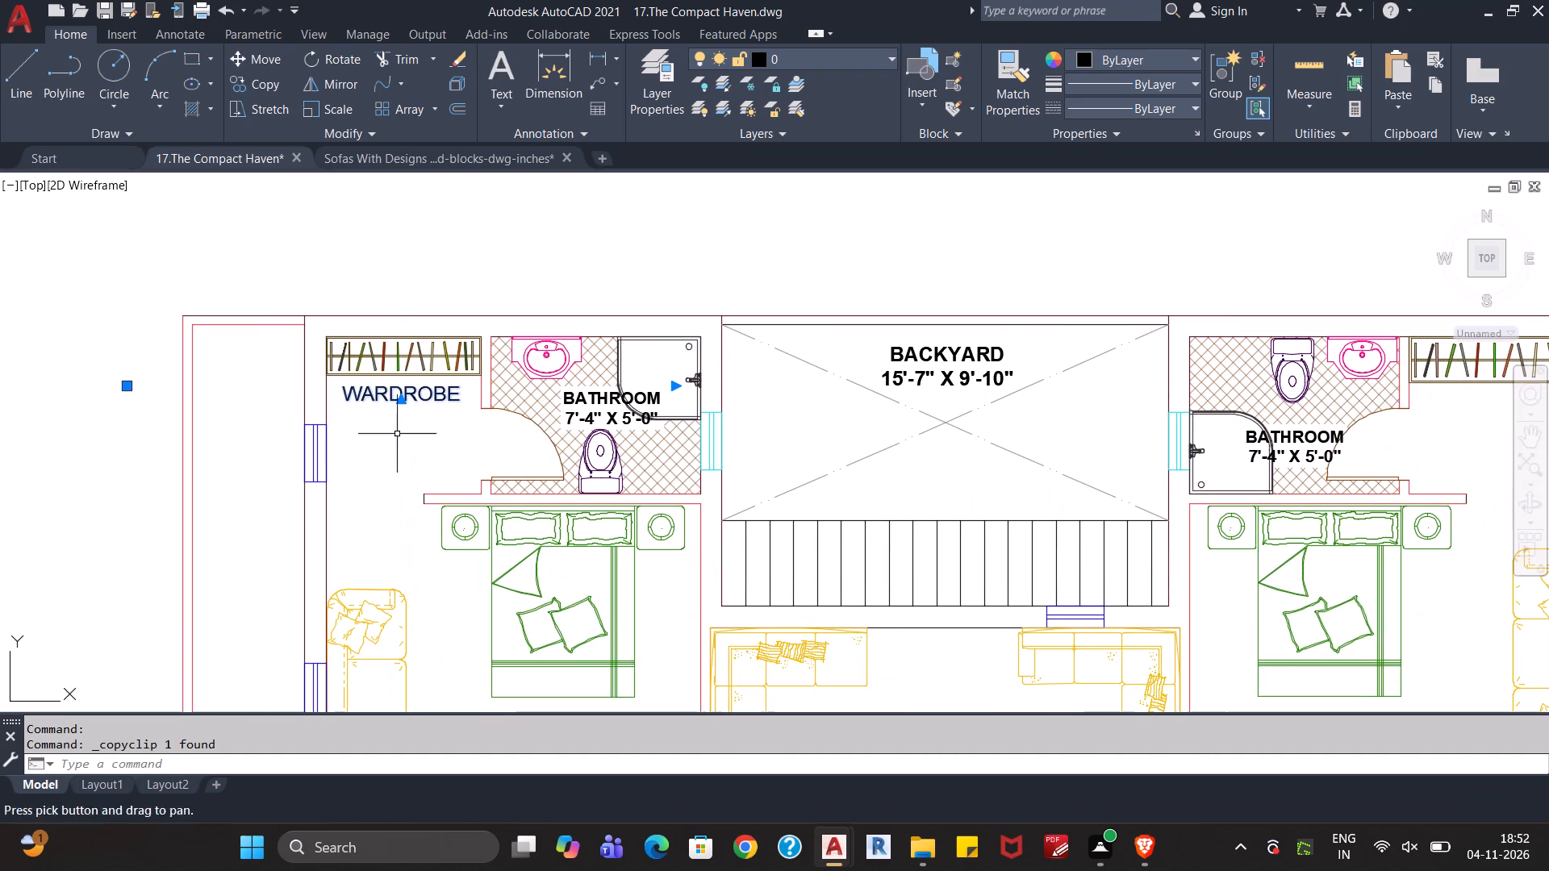
{"action": "middle_click_drag", "start_coordinate": [1053, 427], "coordinate": [607, 422]}
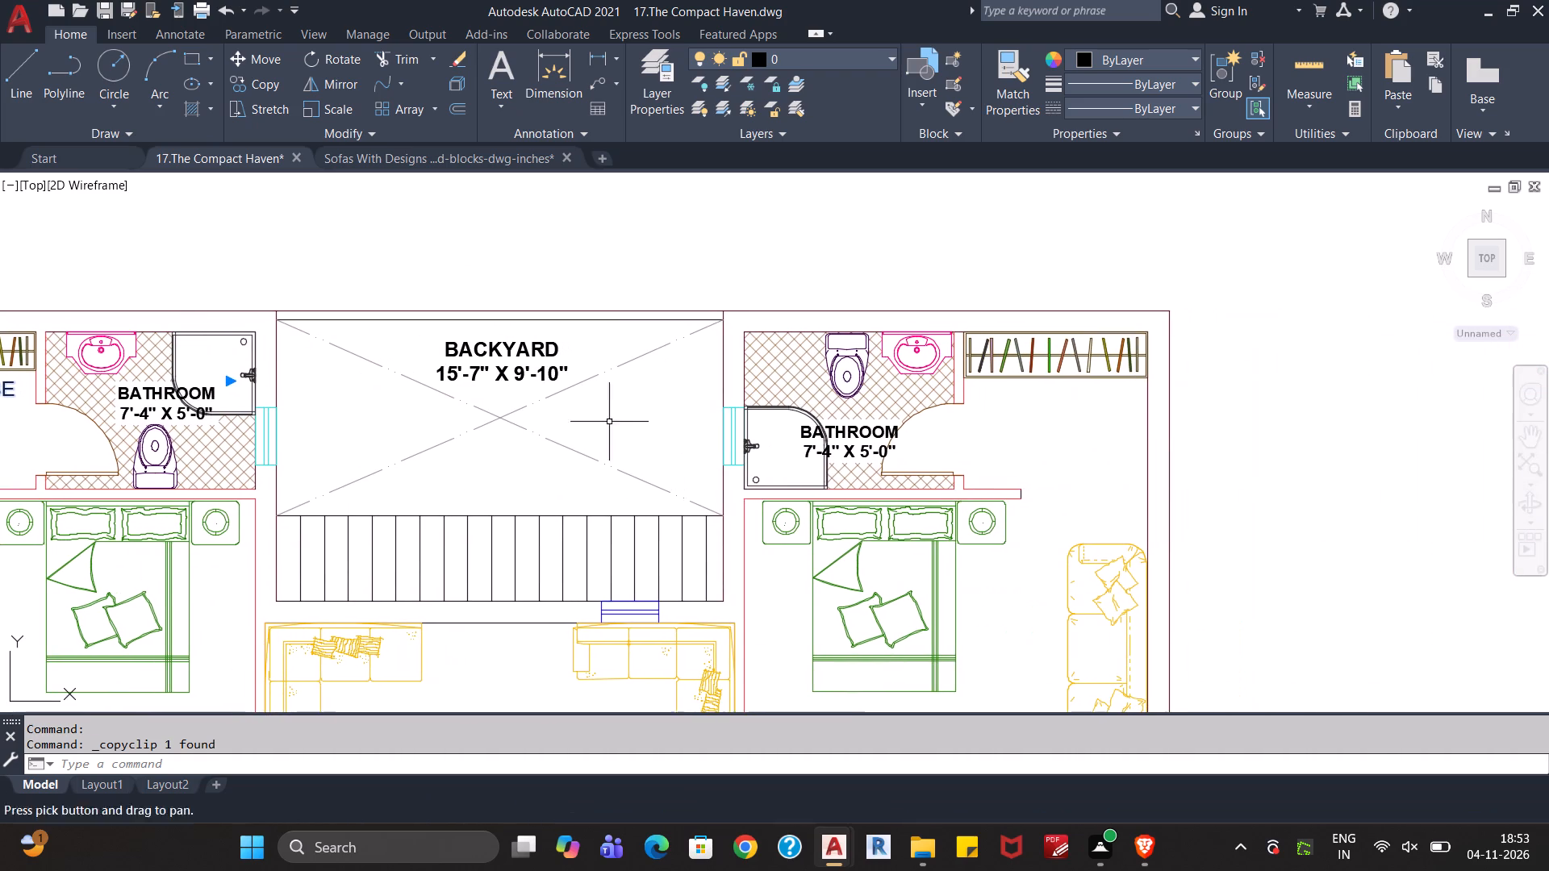
{"action": "key", "text": "ctrl+v"}
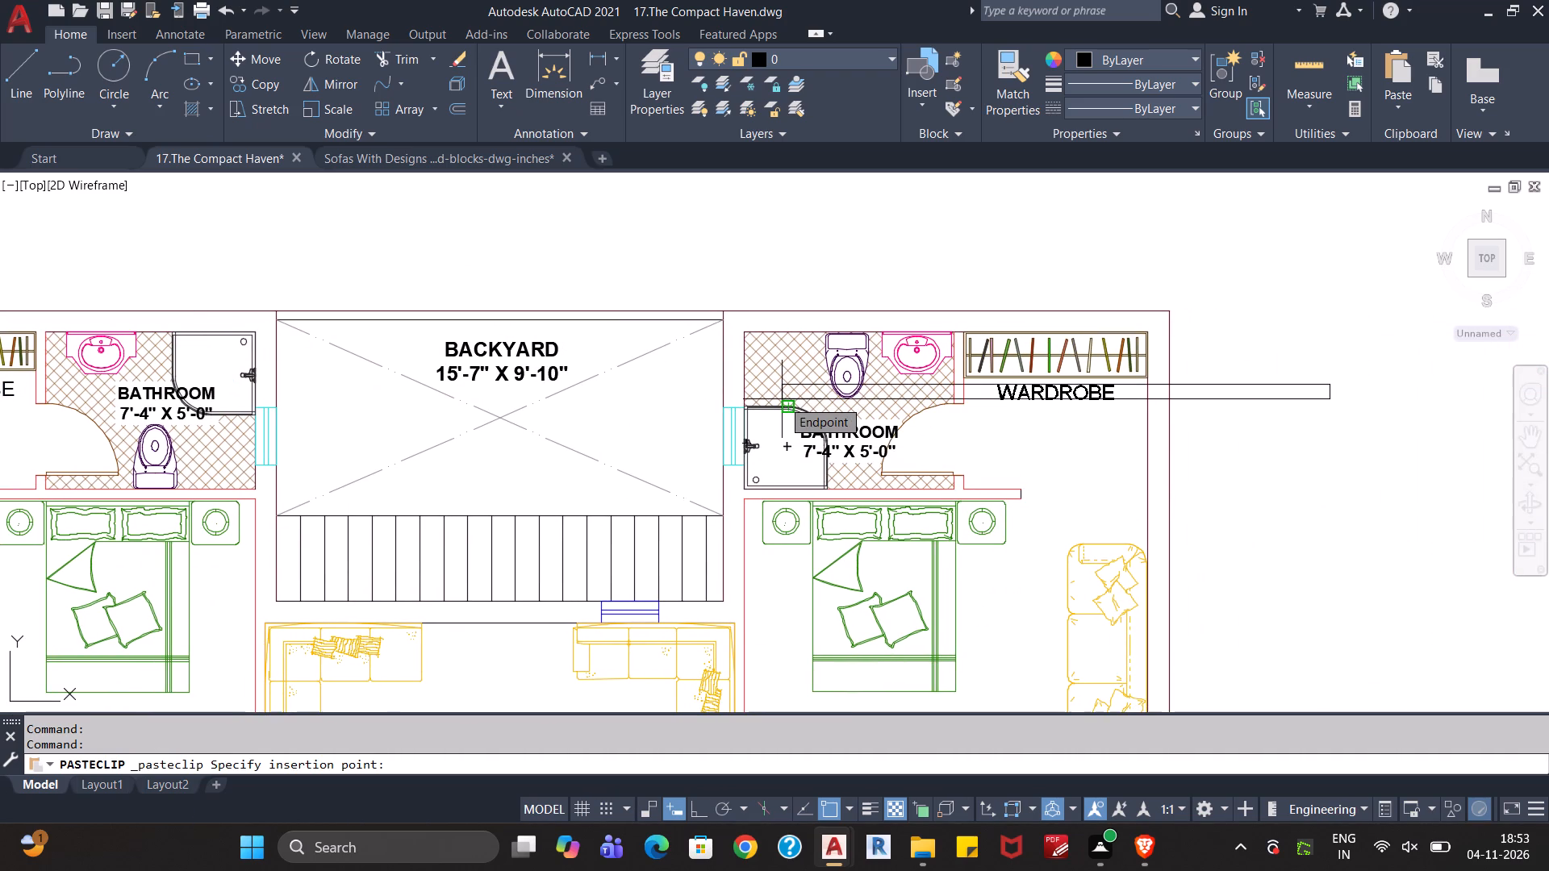
{"action": "left_click", "coordinate": [782, 399]}
{"action": "scroll", "coordinate": [899, 454], "scroll_direction": "down", "scroll_amount": 2}
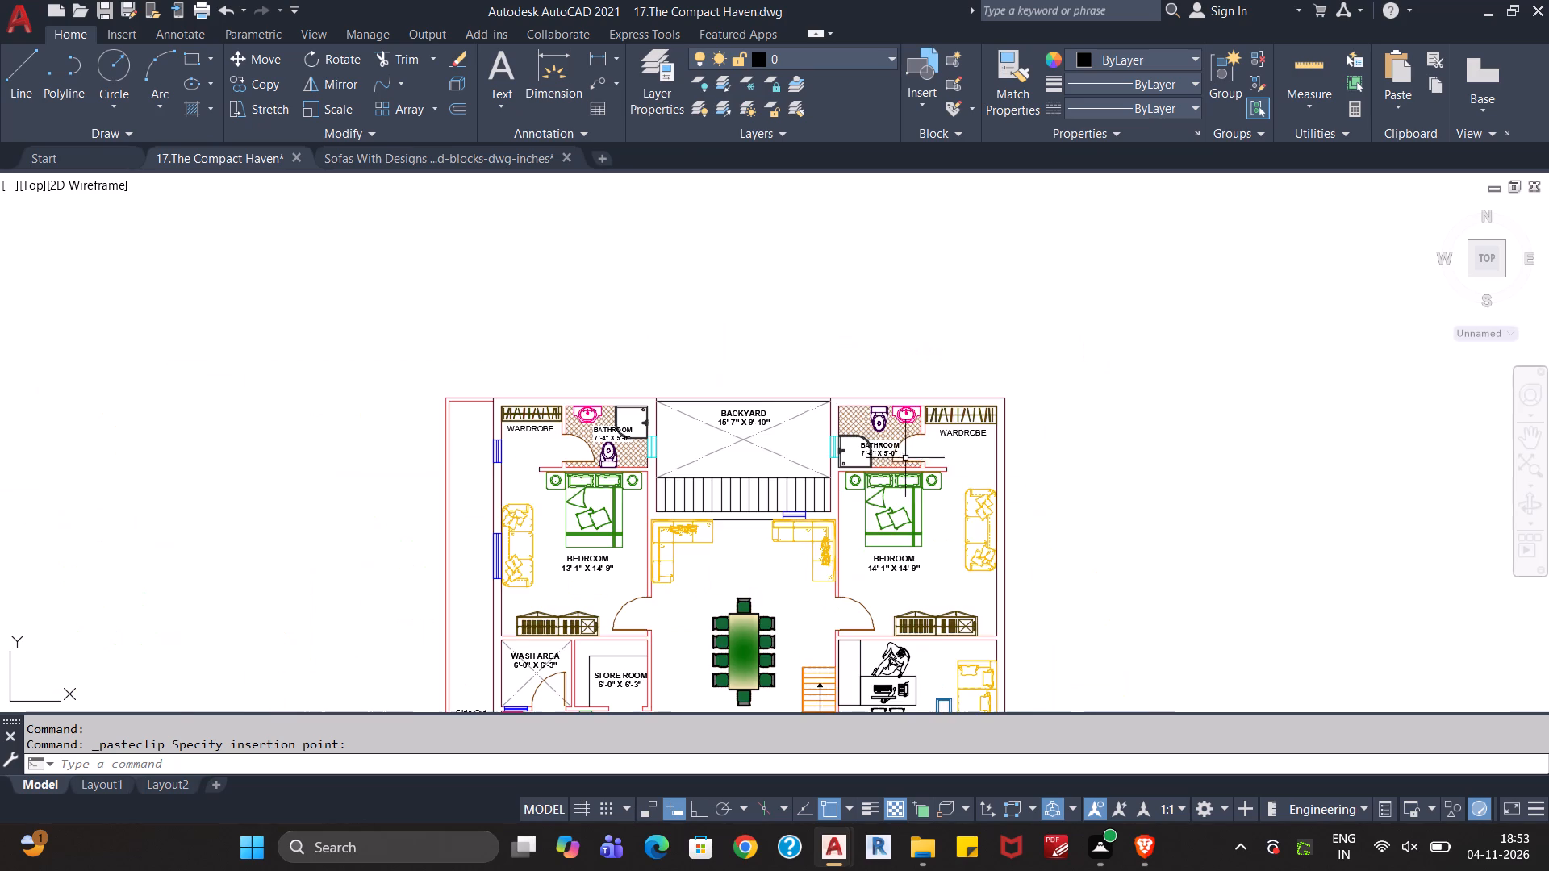
Paste the WARDROBE label just above the wardrobe on the lower wall of the 14'-1" X 14'-9" bedroom and delete the duplicate copy above it.
{"action": "middle_click_drag", "start_coordinate": [1138, 545], "coordinate": [1146, 373]}
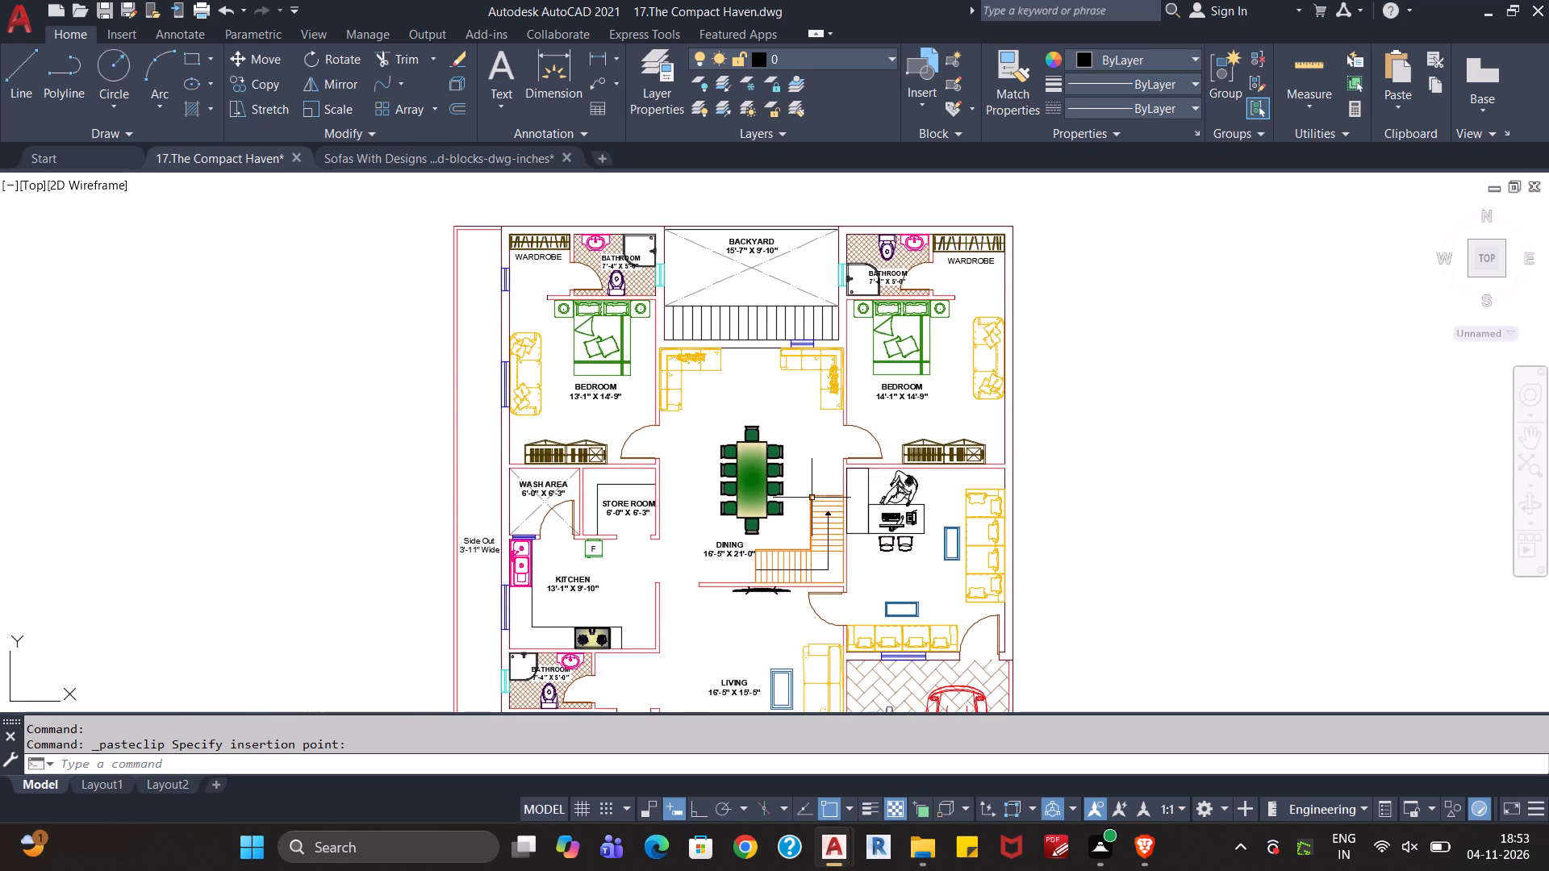
{"action": "key", "text": "ctrl+v"}
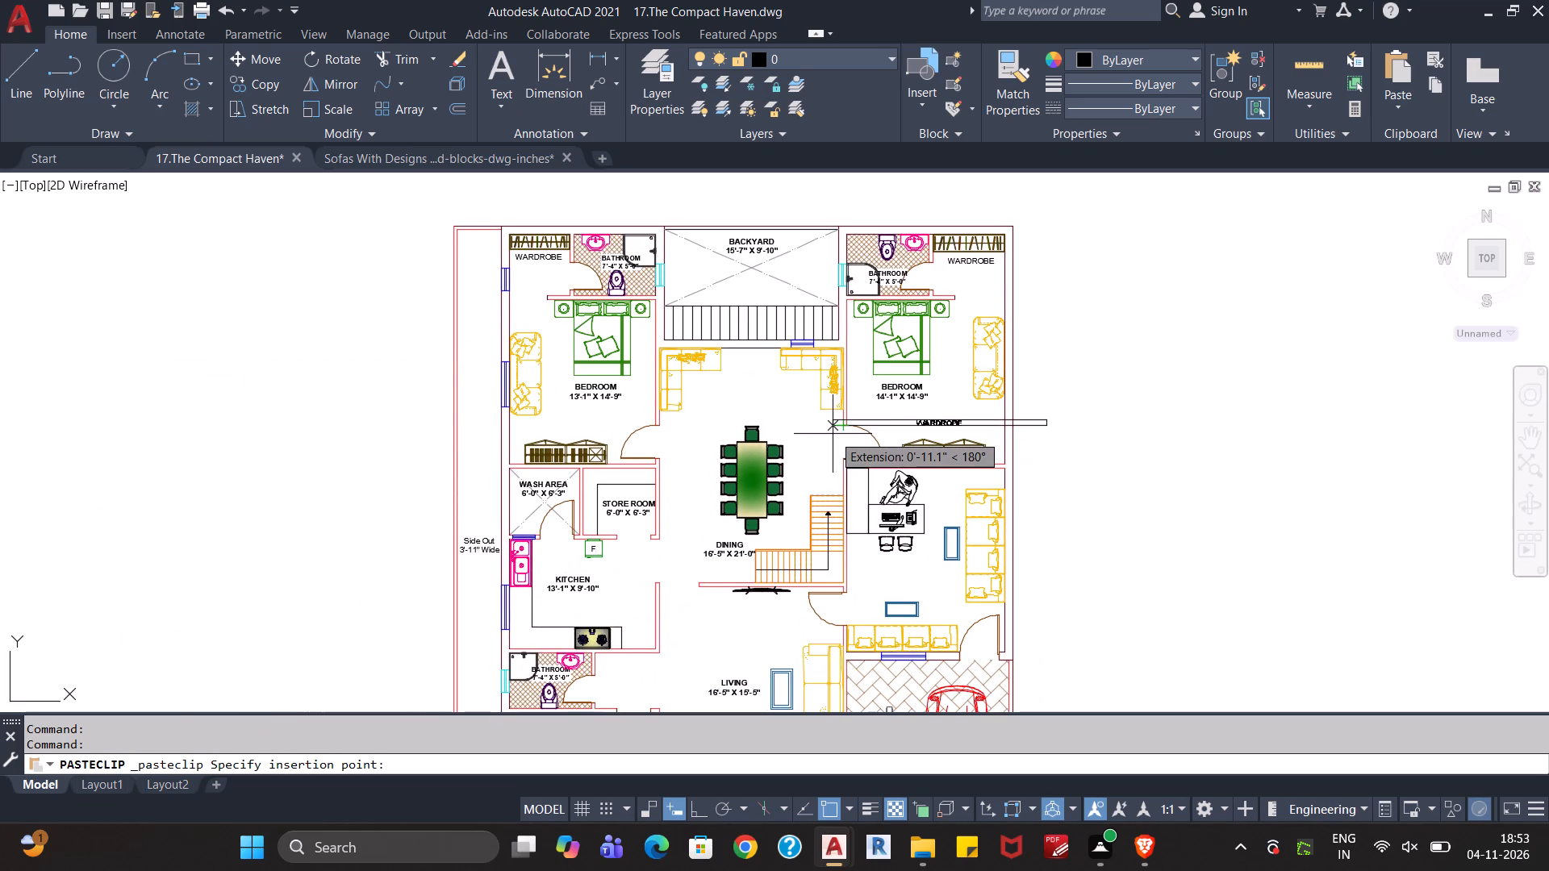
{"action": "left_click", "coordinate": [833, 434]}
{"action": "scroll", "coordinate": [919, 431], "scroll_direction": "down", "scroll_amount": 1}
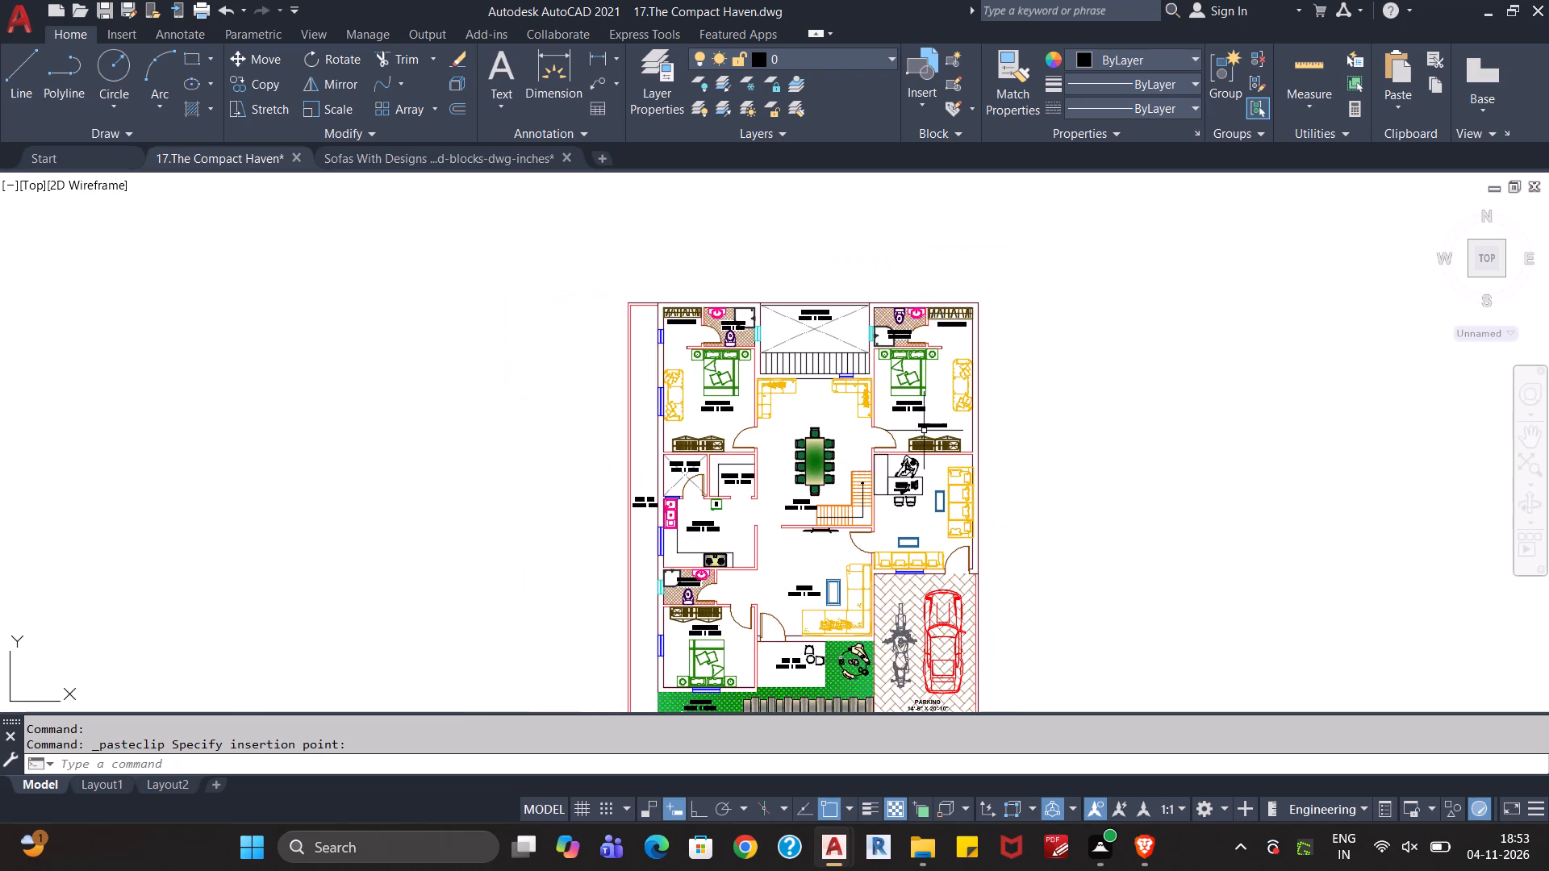
{"action": "scroll", "coordinate": [932, 472], "scroll_direction": "up", "scroll_amount": 2}
{"action": "key", "text": "ctrl+v"}
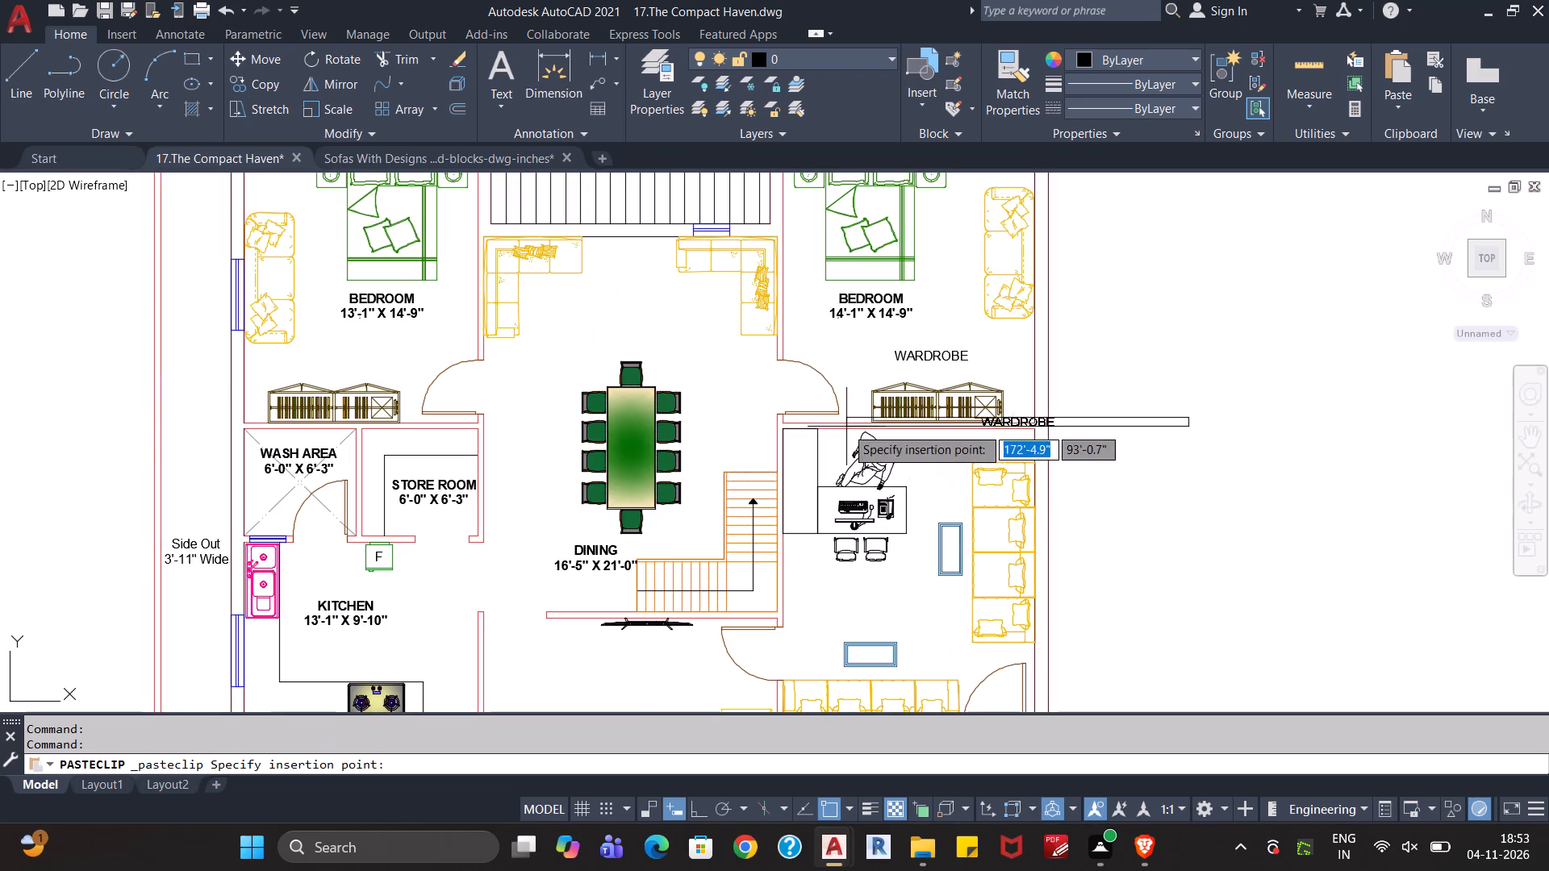
{"action": "scroll", "coordinate": [747, 381], "scroll_direction": "up", "scroll_amount": 3}
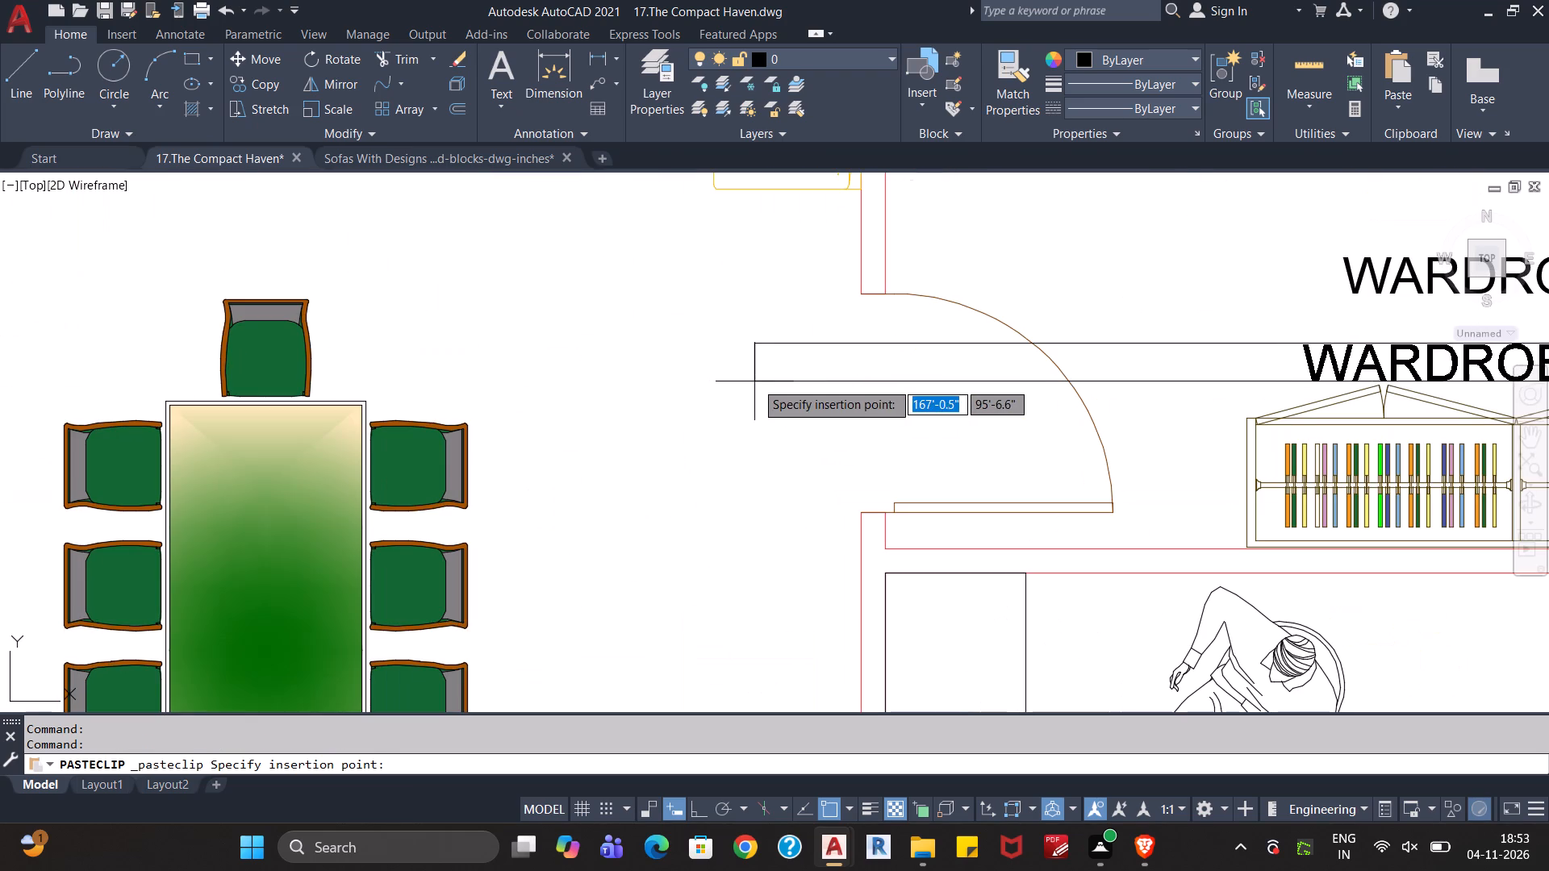
{"action": "left_click", "coordinate": [783, 360]}
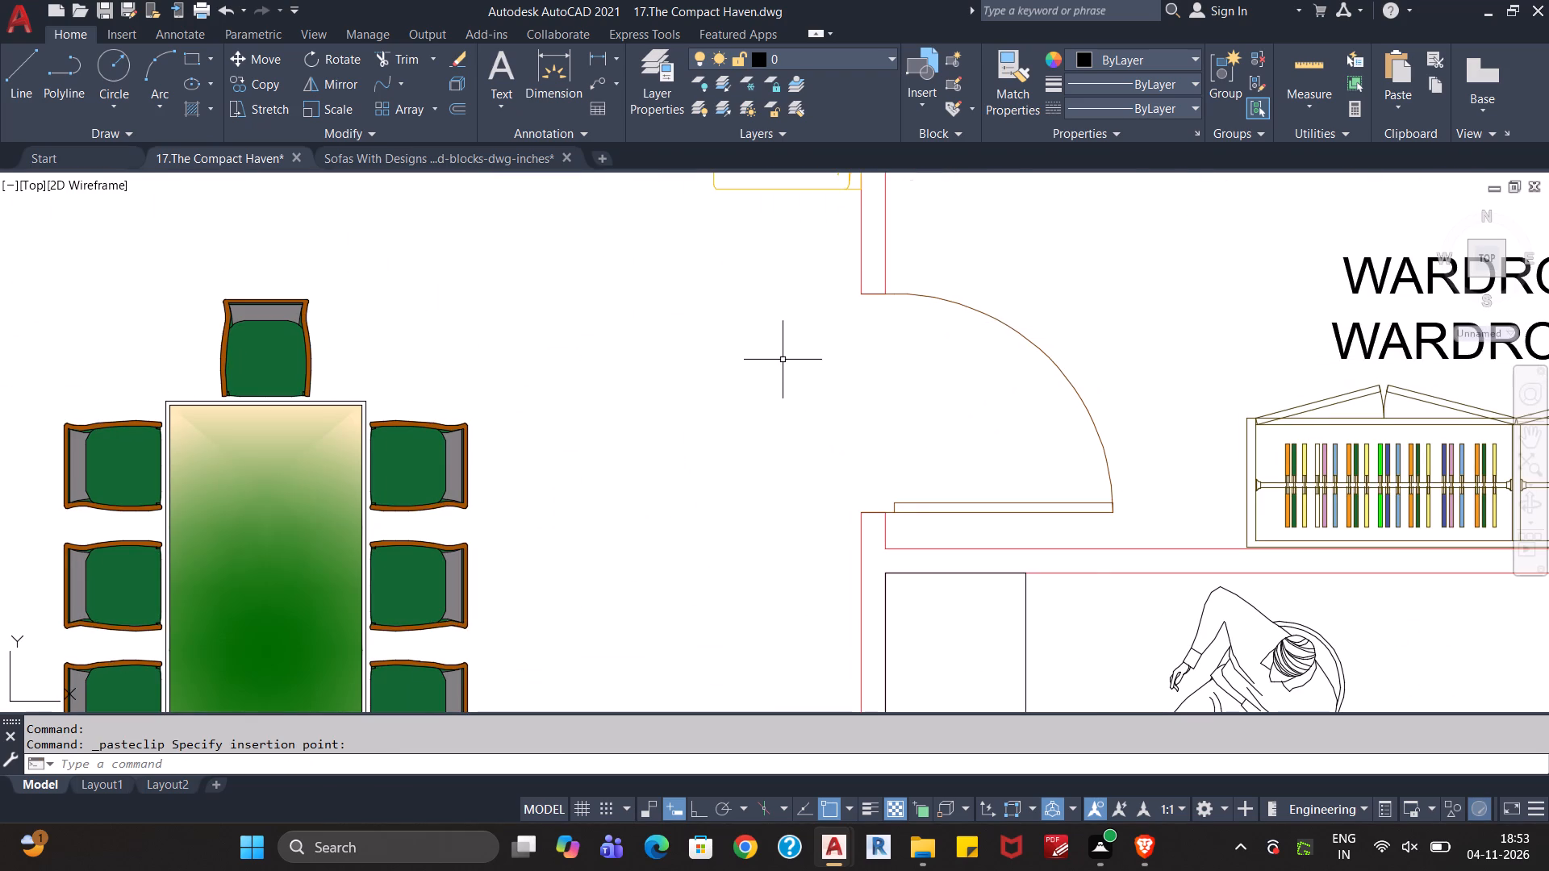
{"action": "scroll", "coordinate": [795, 372], "scroll_direction": "down", "scroll_amount": 1}
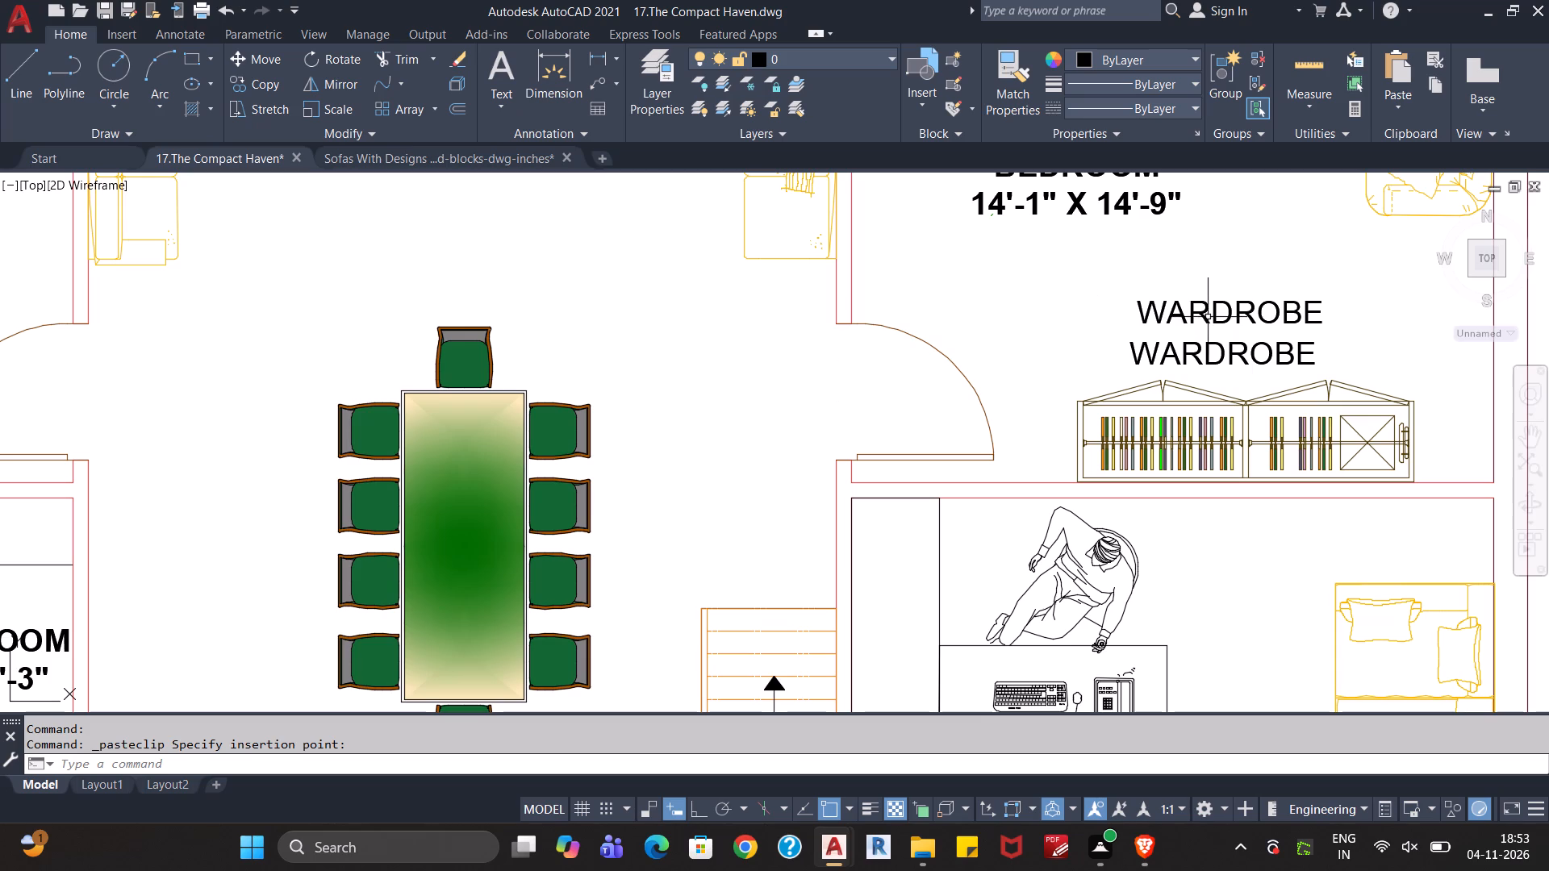
{"action": "left_click", "coordinate": [1209, 315]}
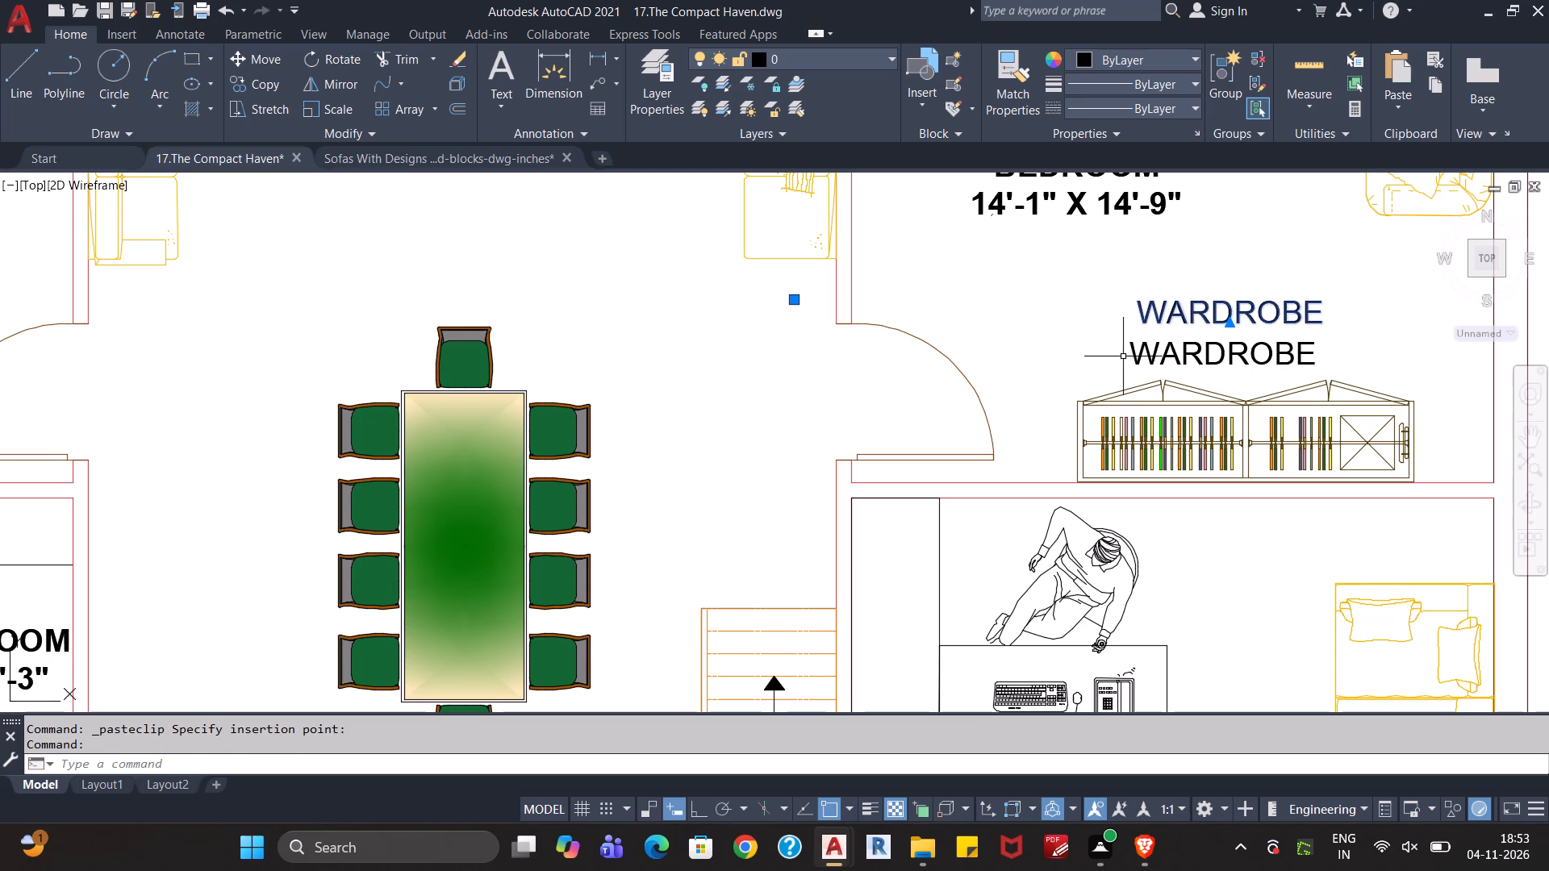
{"action": "key", "text": "Delete"}
Move the pasted WARDROBE label horizontally so it sits centred above the lower wardrobe of the 14'-1" X 14'-9" bedroom.
{"action": "left_click", "coordinate": [1149, 356]}
{"action": "key", "text": "m"}
{"action": "key", "text": "Return"}
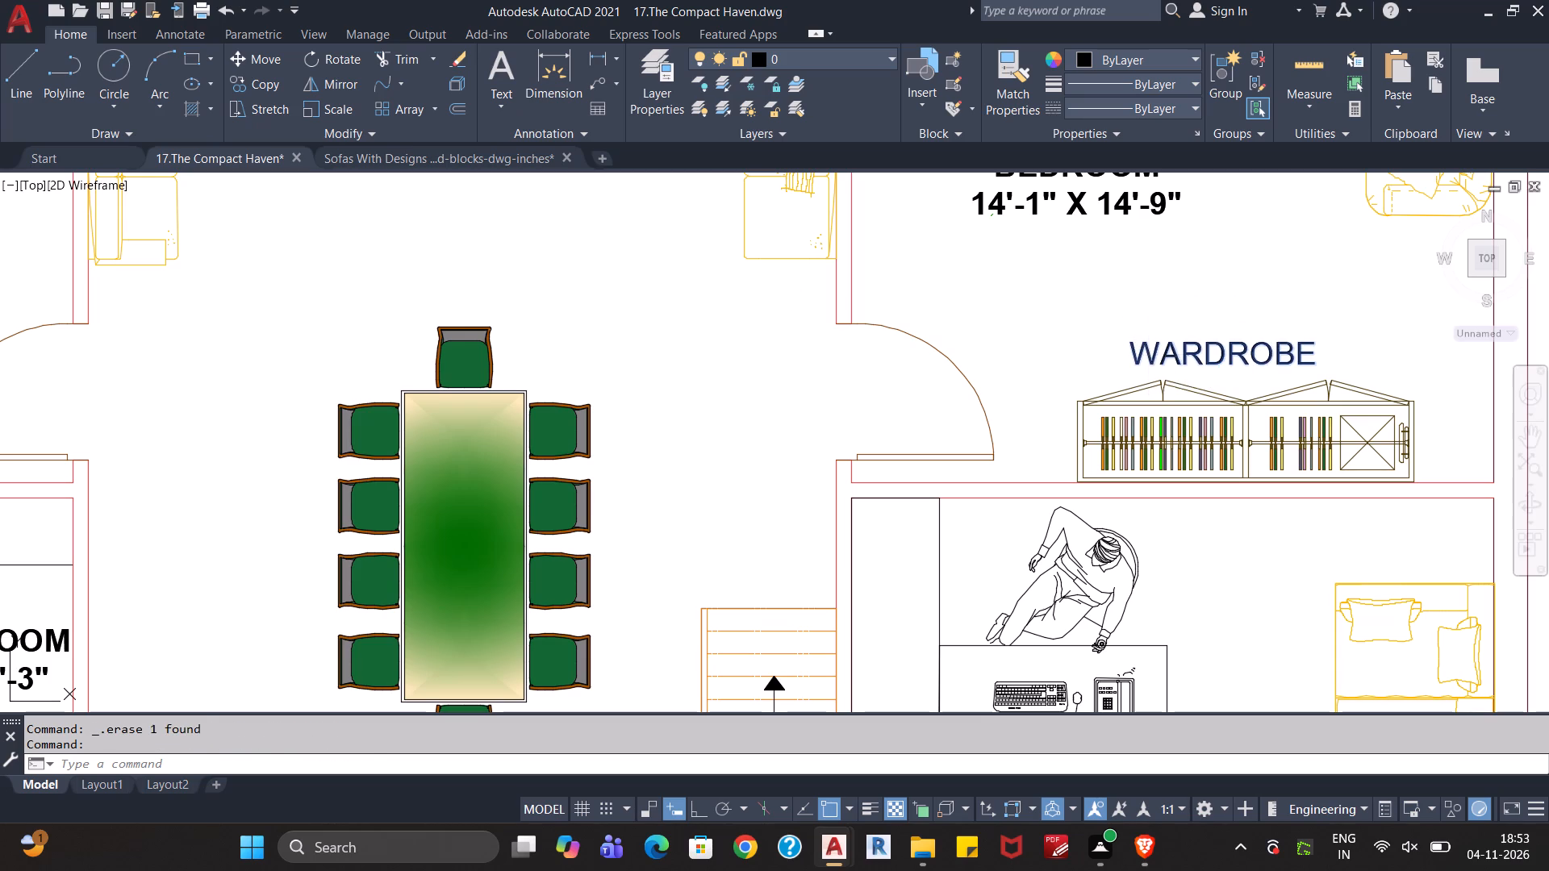
{"action": "left_click", "coordinate": [1149, 356]}
{"action": "left_click", "coordinate": [1172, 356]}
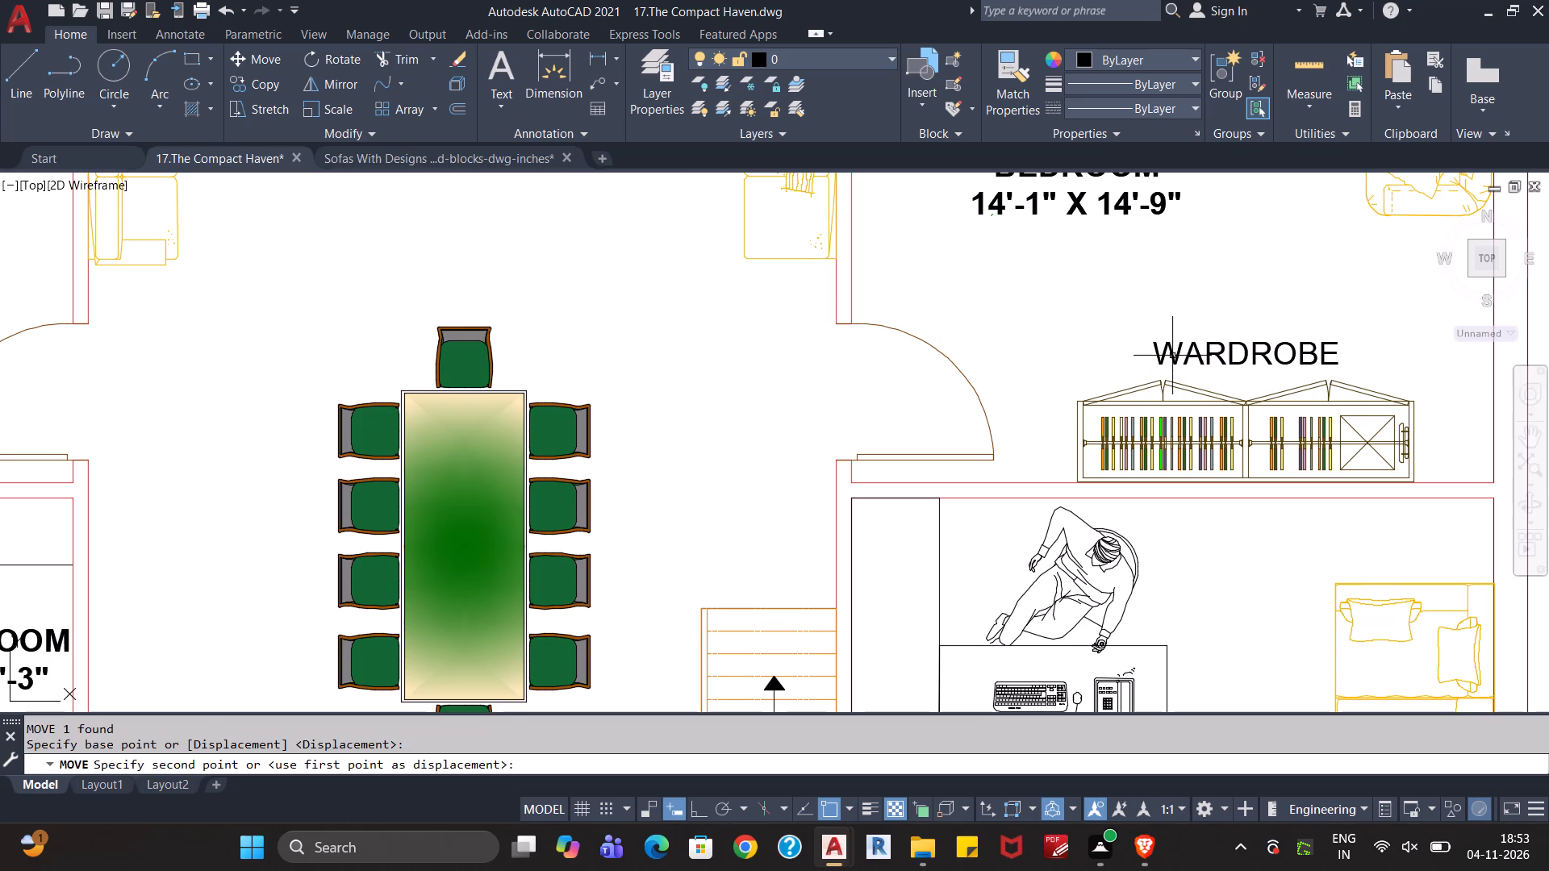
Paste the WARDROBE label centred above the wardrobe on the lower wall of the 13'-1" X 14'-9" bedroom, beside the wash area.
{"action": "scroll", "coordinate": [1042, 373], "scroll_direction": "down", "scroll_amount": 1}
{"action": "middle_click_drag", "start_coordinate": [629, 356], "coordinate": [1062, 394]}
{"action": "key", "text": "ctrl+v"}
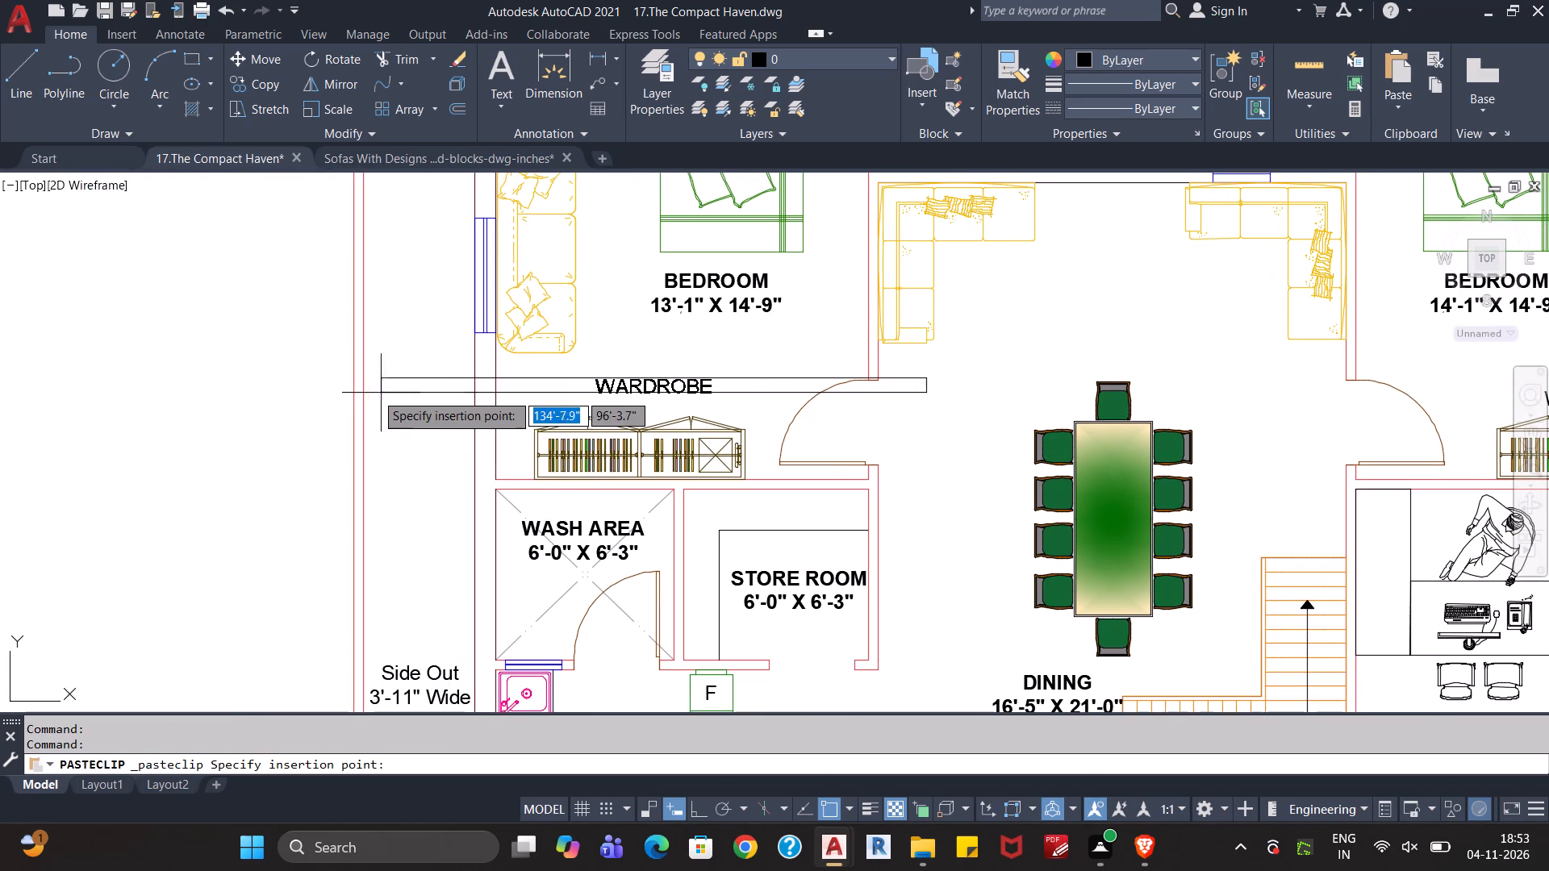
{"action": "scroll", "coordinate": [374, 406], "scroll_direction": "up", "scroll_amount": 1}
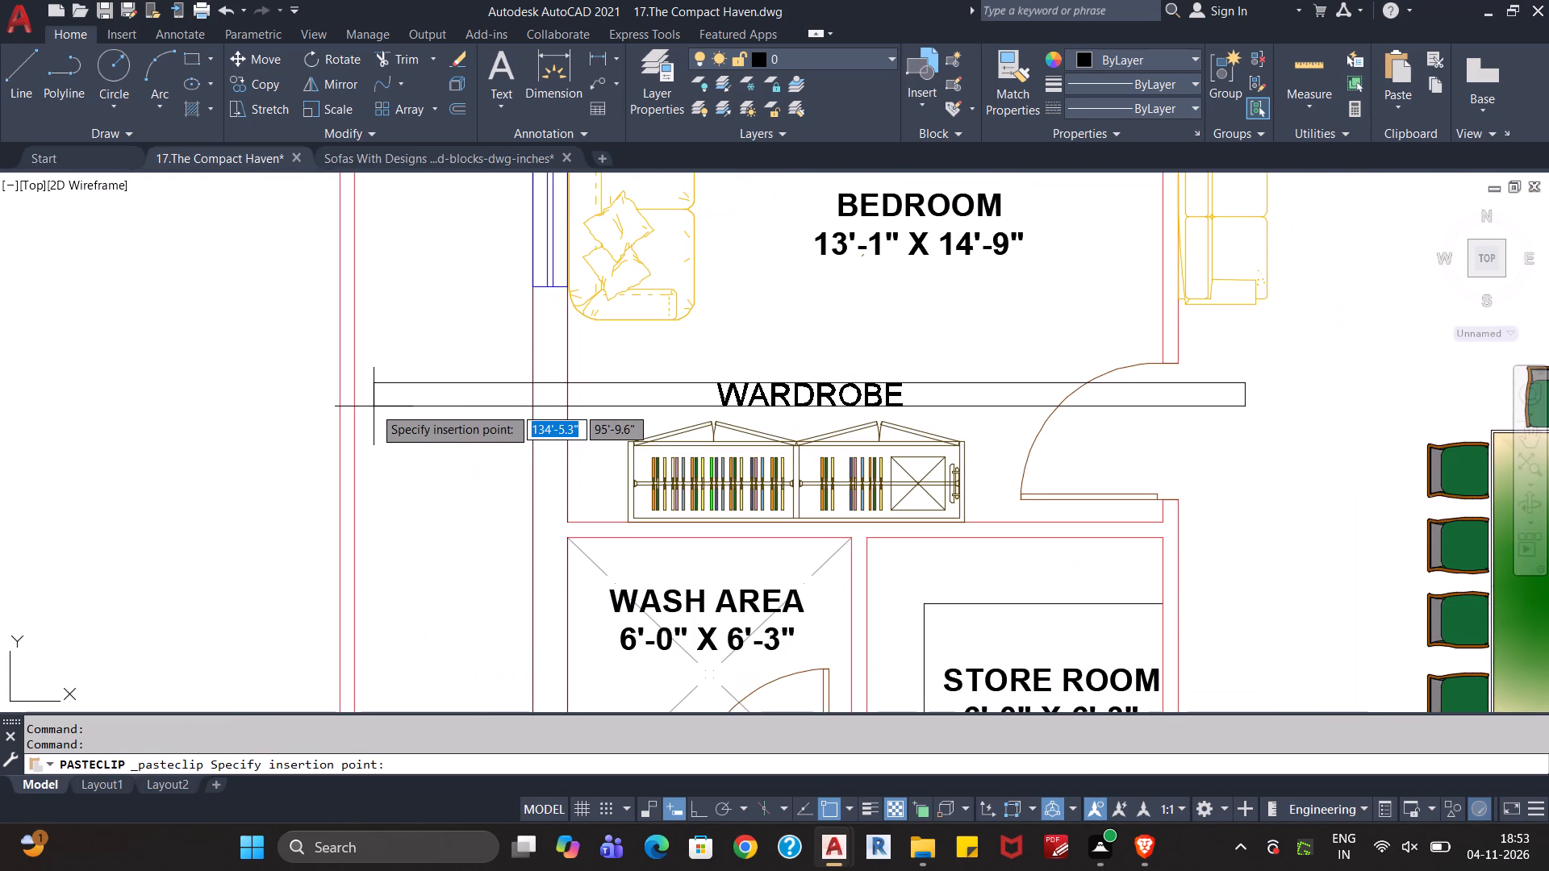
{"action": "left_click", "coordinate": [374, 406]}
{"action": "scroll", "coordinate": [569, 418], "scroll_direction": "down", "scroll_amount": 1}
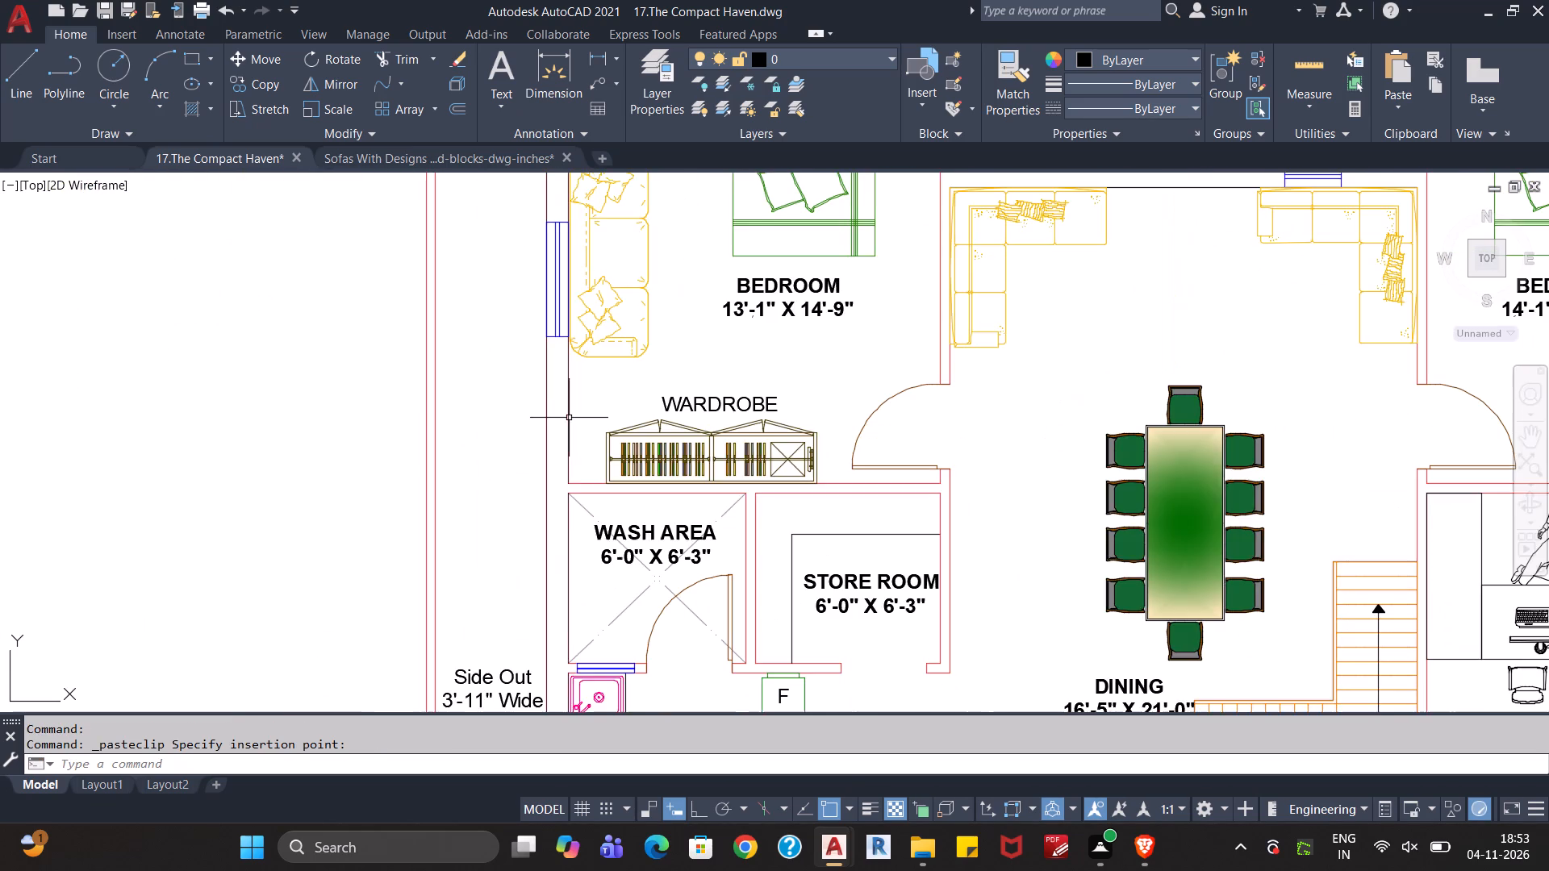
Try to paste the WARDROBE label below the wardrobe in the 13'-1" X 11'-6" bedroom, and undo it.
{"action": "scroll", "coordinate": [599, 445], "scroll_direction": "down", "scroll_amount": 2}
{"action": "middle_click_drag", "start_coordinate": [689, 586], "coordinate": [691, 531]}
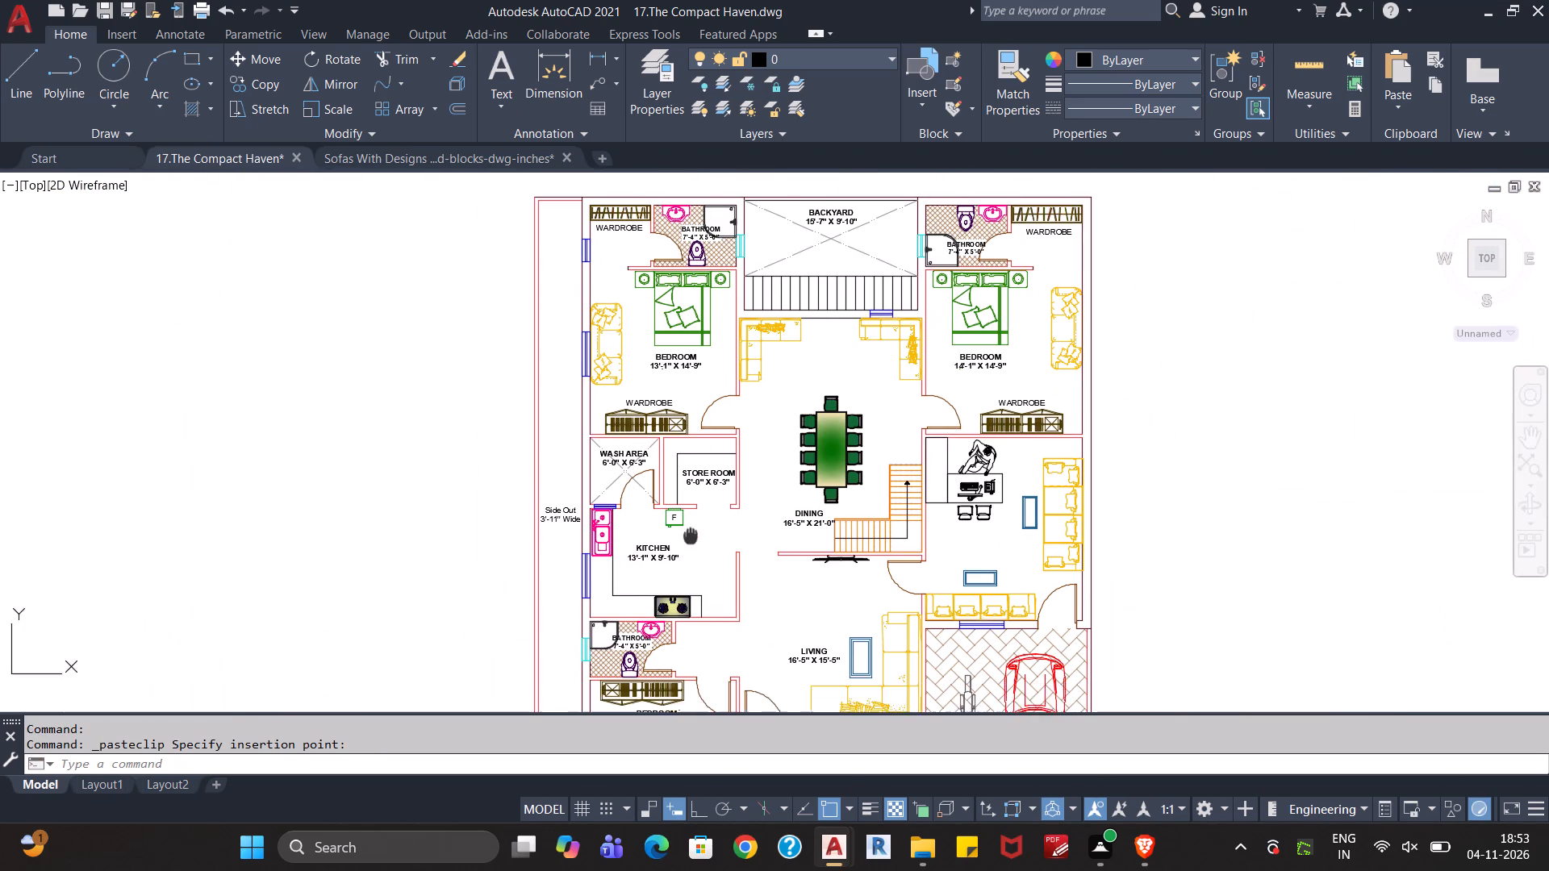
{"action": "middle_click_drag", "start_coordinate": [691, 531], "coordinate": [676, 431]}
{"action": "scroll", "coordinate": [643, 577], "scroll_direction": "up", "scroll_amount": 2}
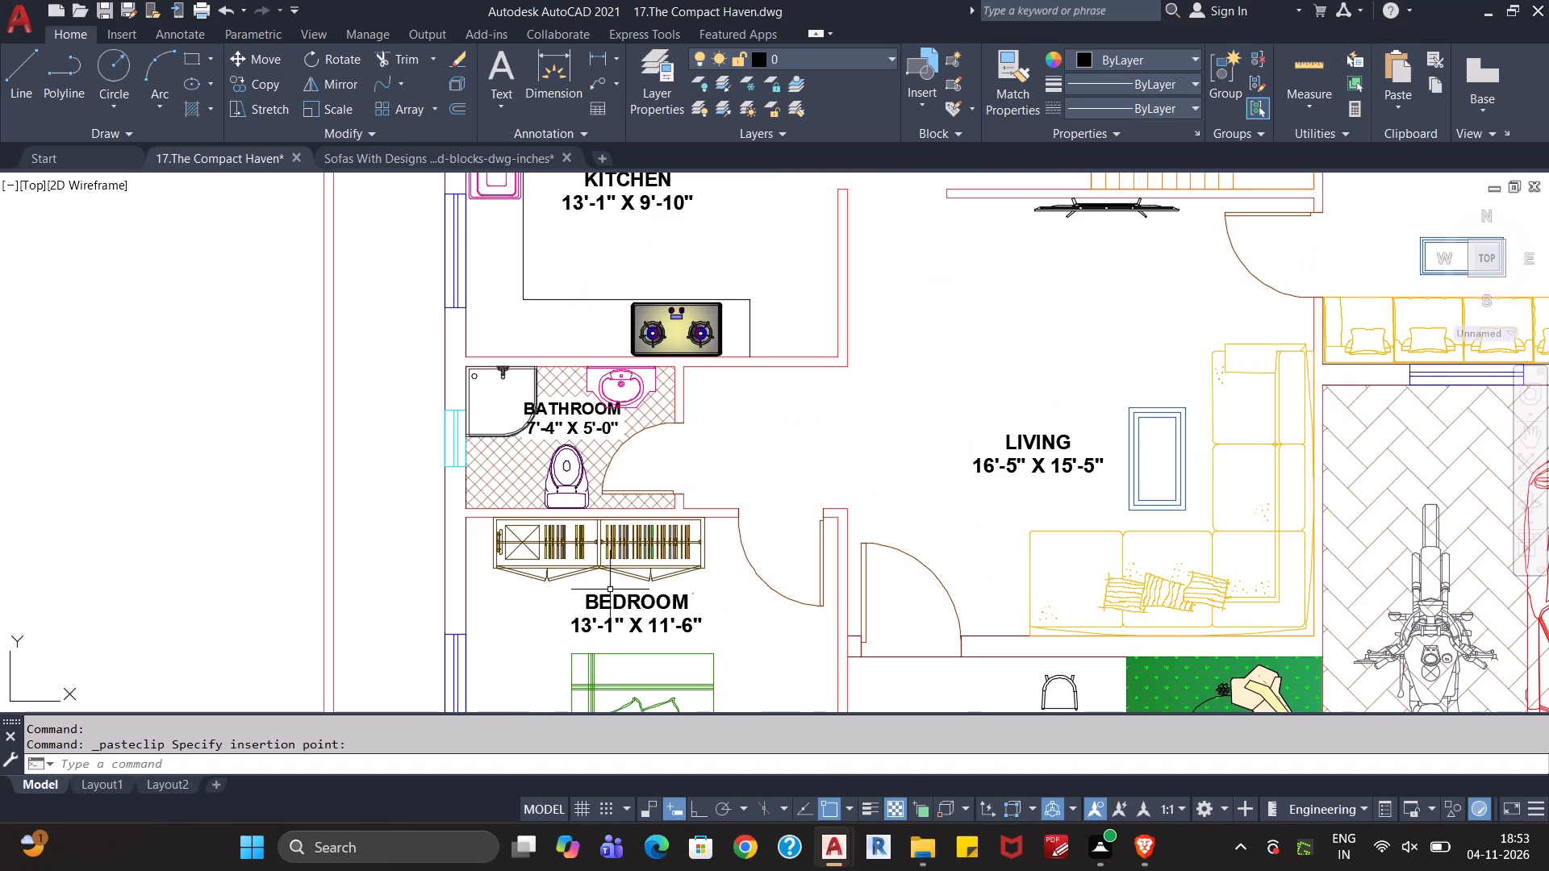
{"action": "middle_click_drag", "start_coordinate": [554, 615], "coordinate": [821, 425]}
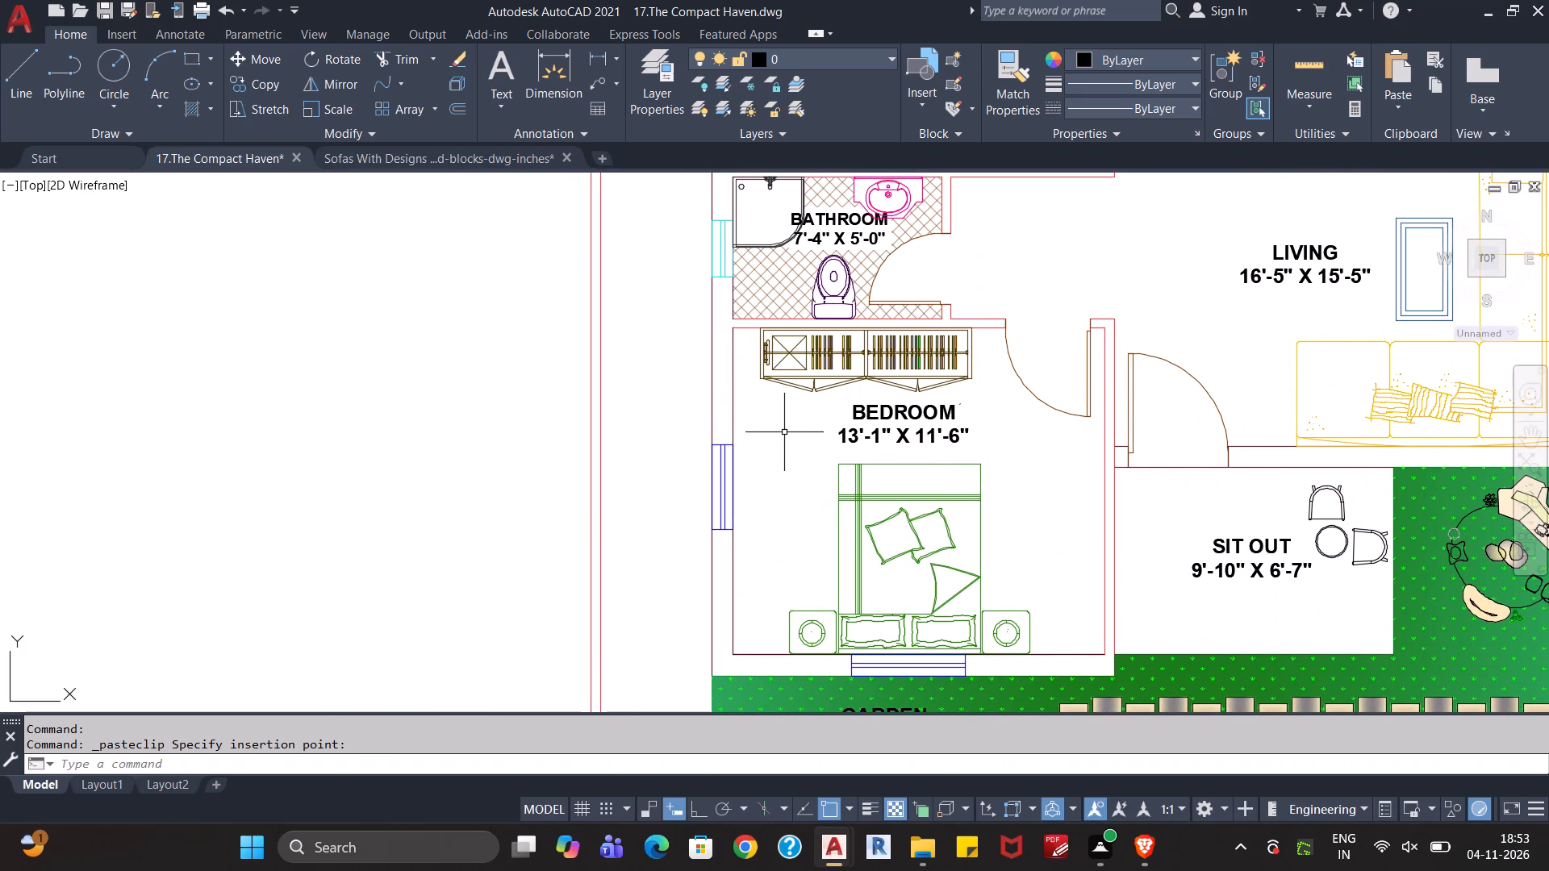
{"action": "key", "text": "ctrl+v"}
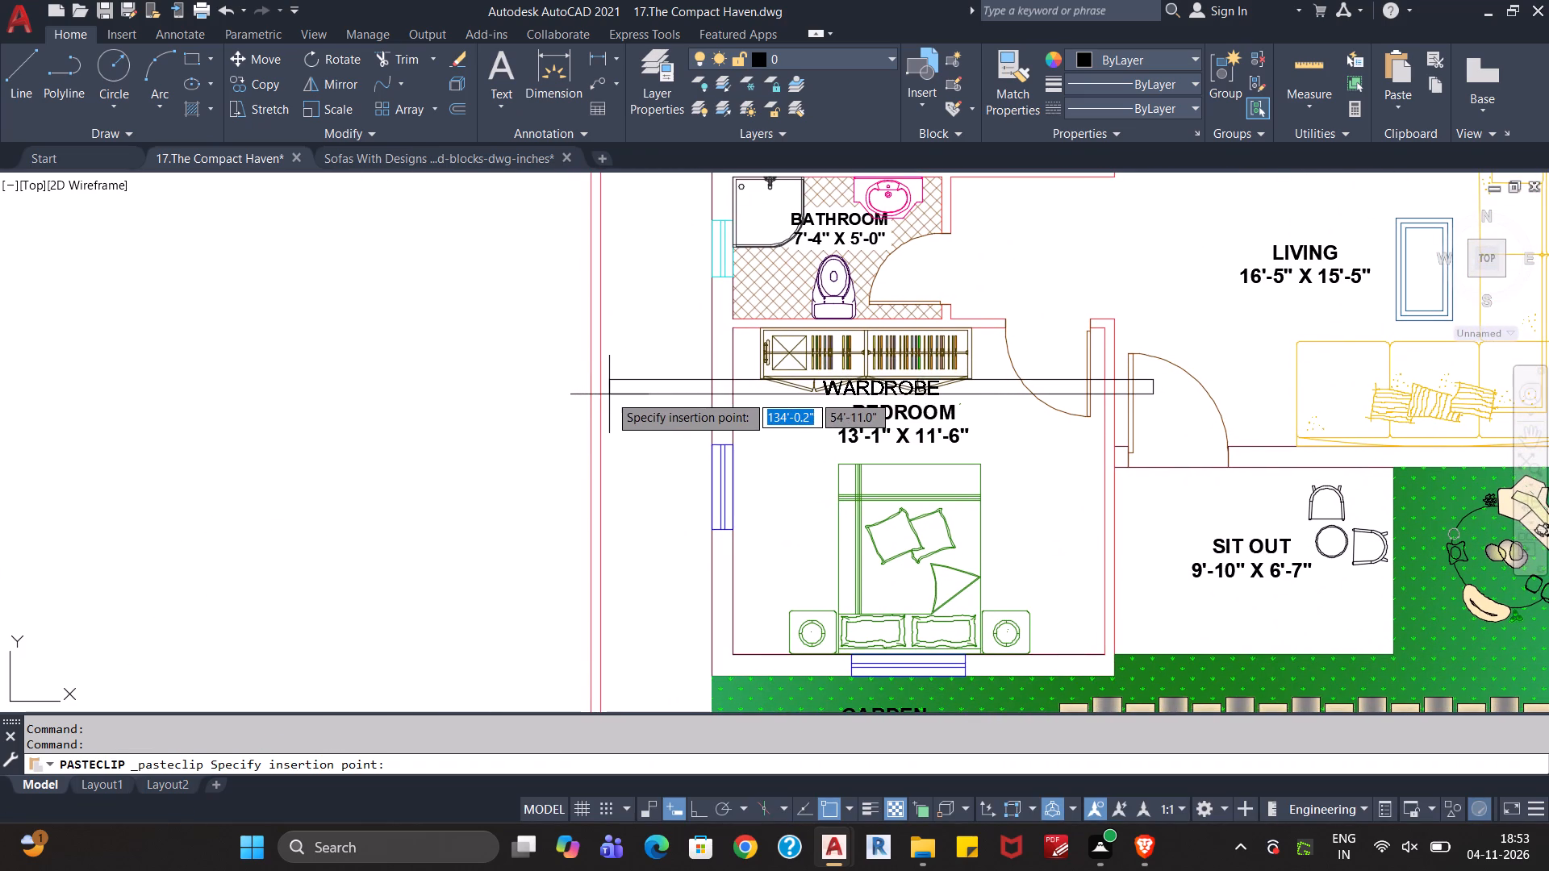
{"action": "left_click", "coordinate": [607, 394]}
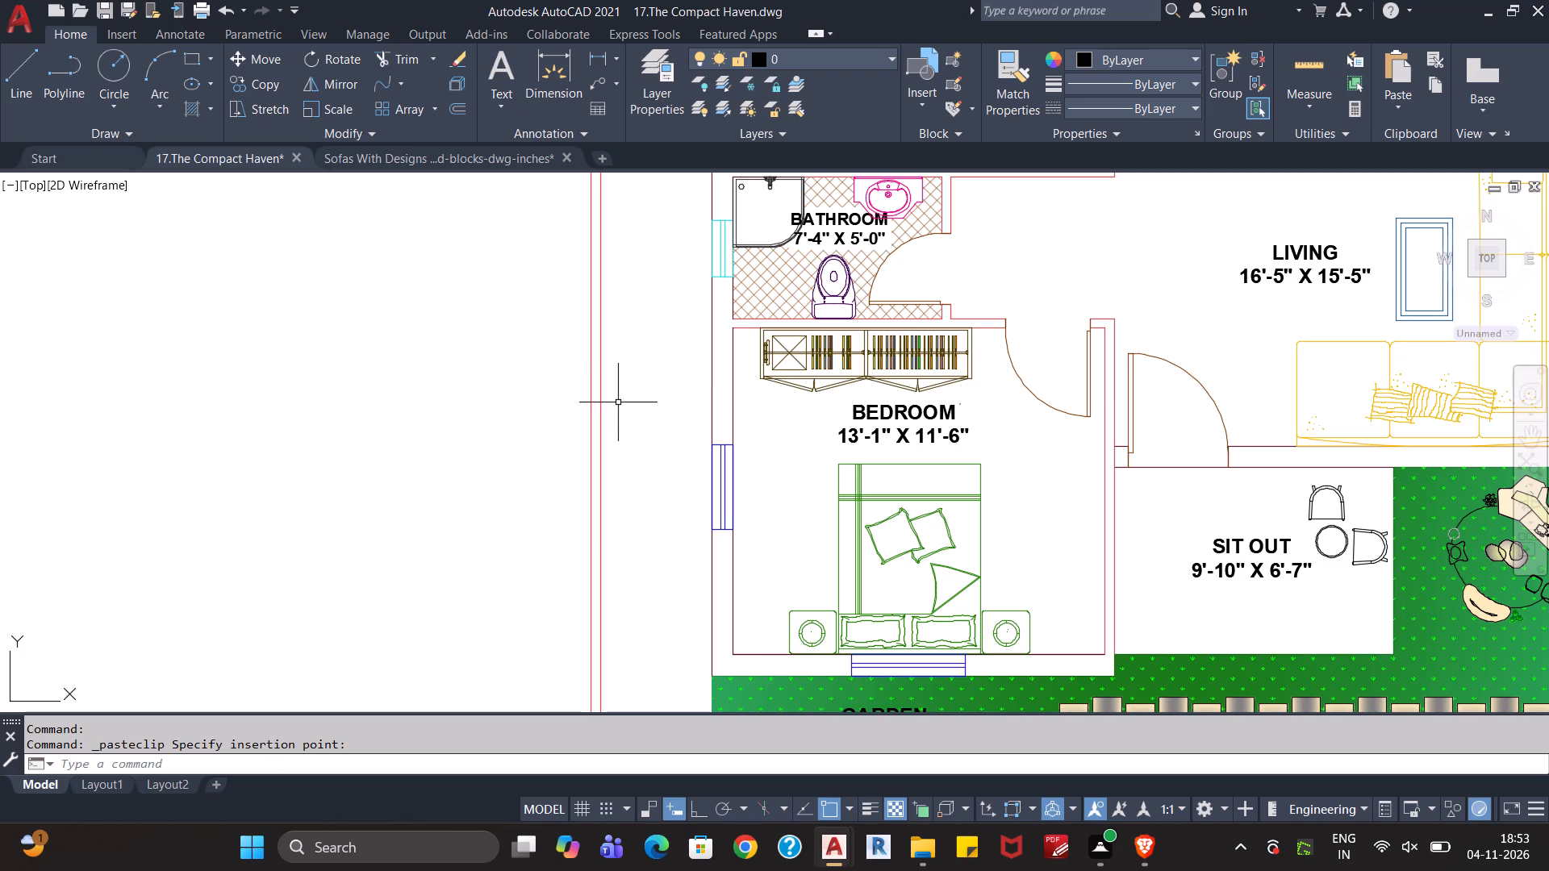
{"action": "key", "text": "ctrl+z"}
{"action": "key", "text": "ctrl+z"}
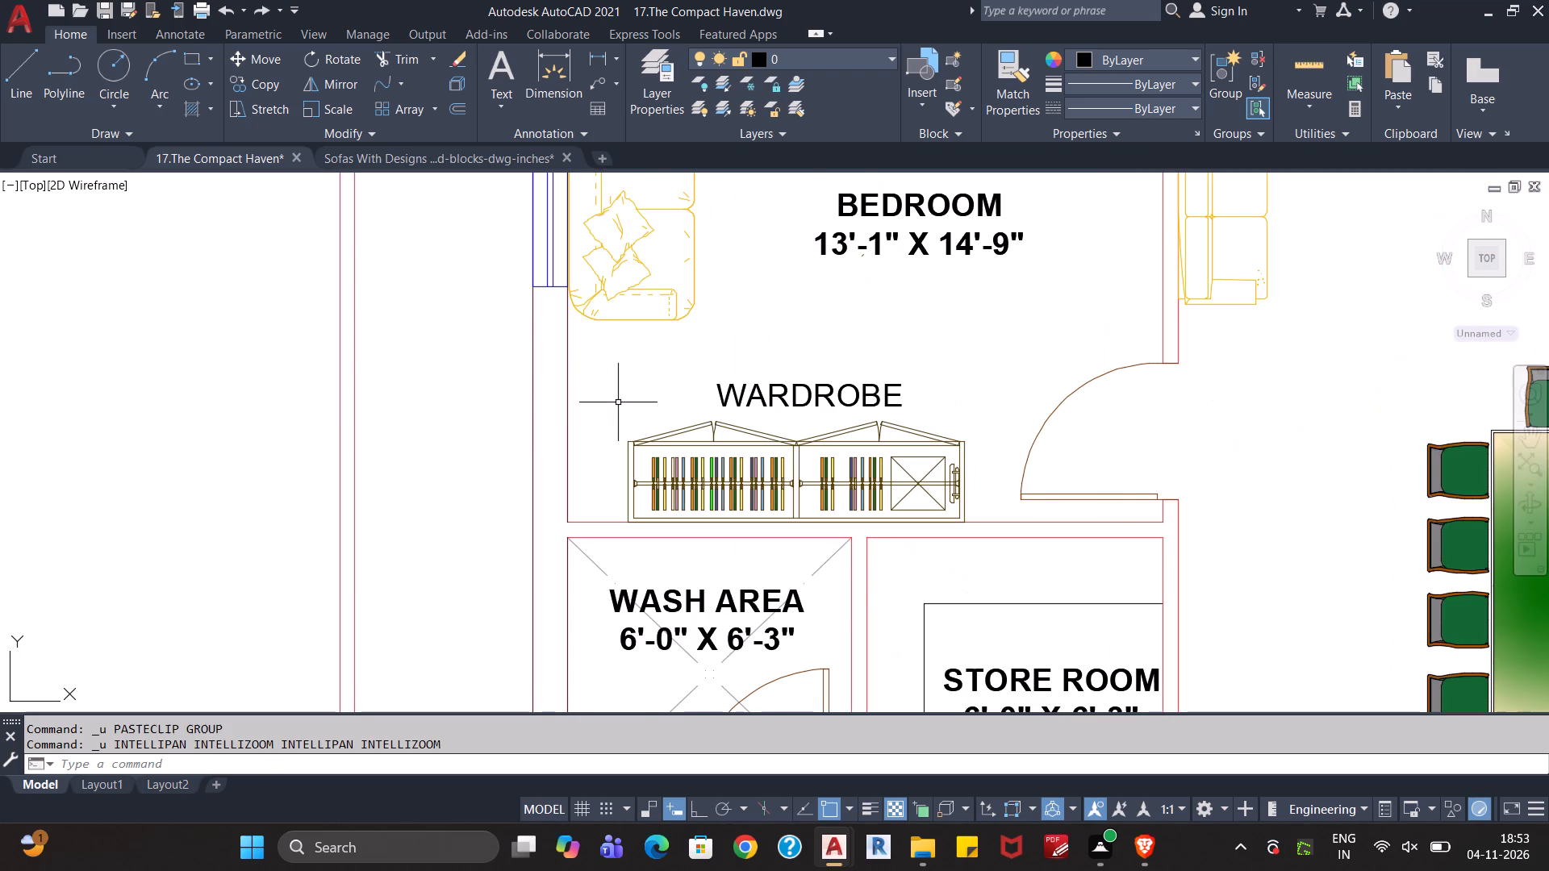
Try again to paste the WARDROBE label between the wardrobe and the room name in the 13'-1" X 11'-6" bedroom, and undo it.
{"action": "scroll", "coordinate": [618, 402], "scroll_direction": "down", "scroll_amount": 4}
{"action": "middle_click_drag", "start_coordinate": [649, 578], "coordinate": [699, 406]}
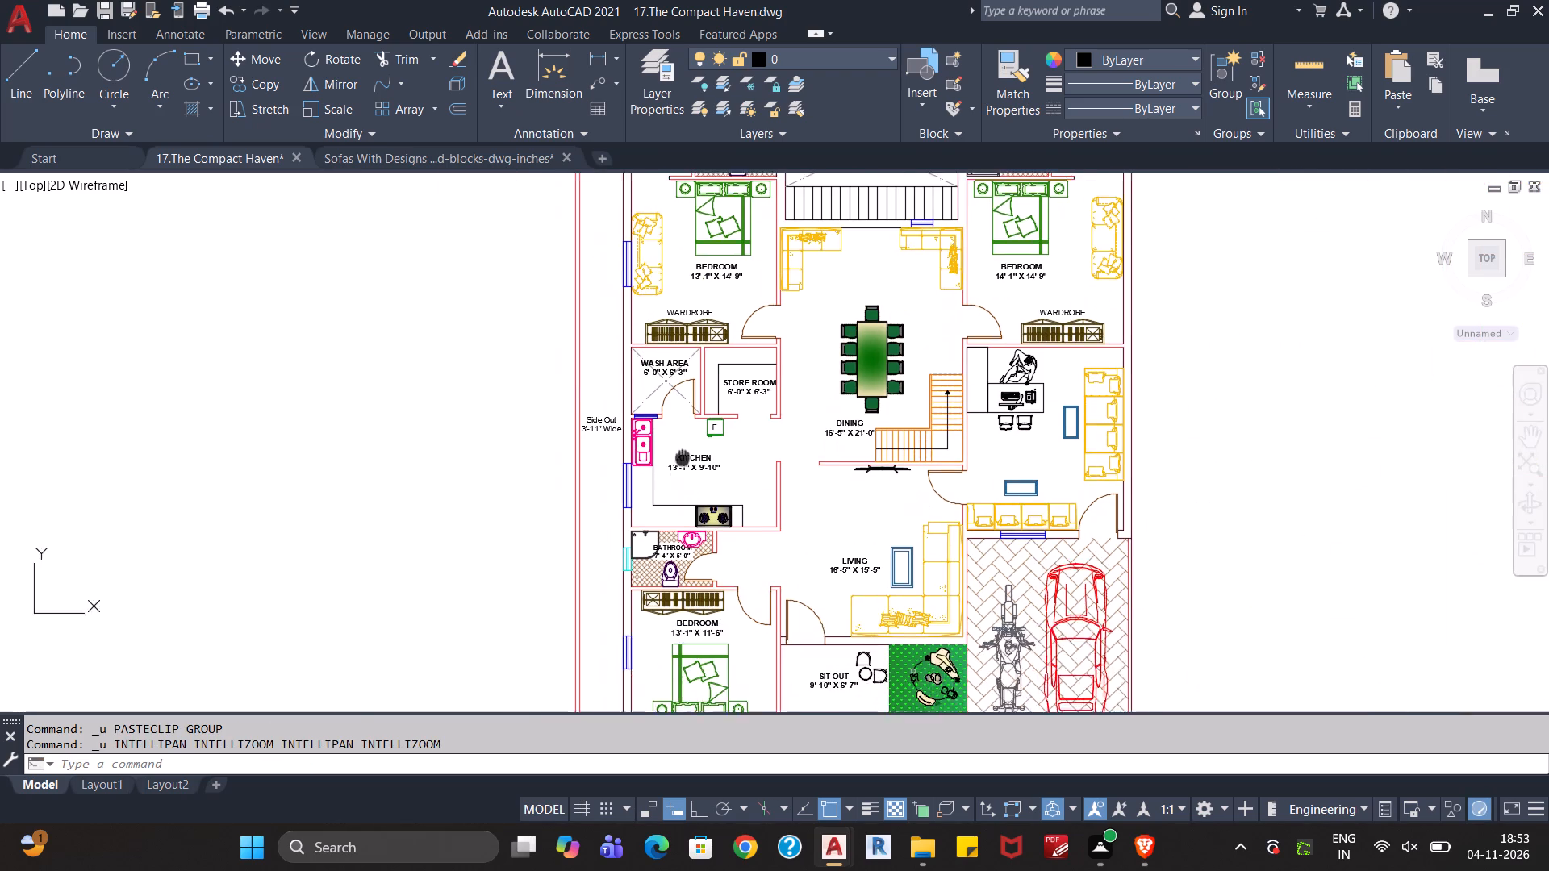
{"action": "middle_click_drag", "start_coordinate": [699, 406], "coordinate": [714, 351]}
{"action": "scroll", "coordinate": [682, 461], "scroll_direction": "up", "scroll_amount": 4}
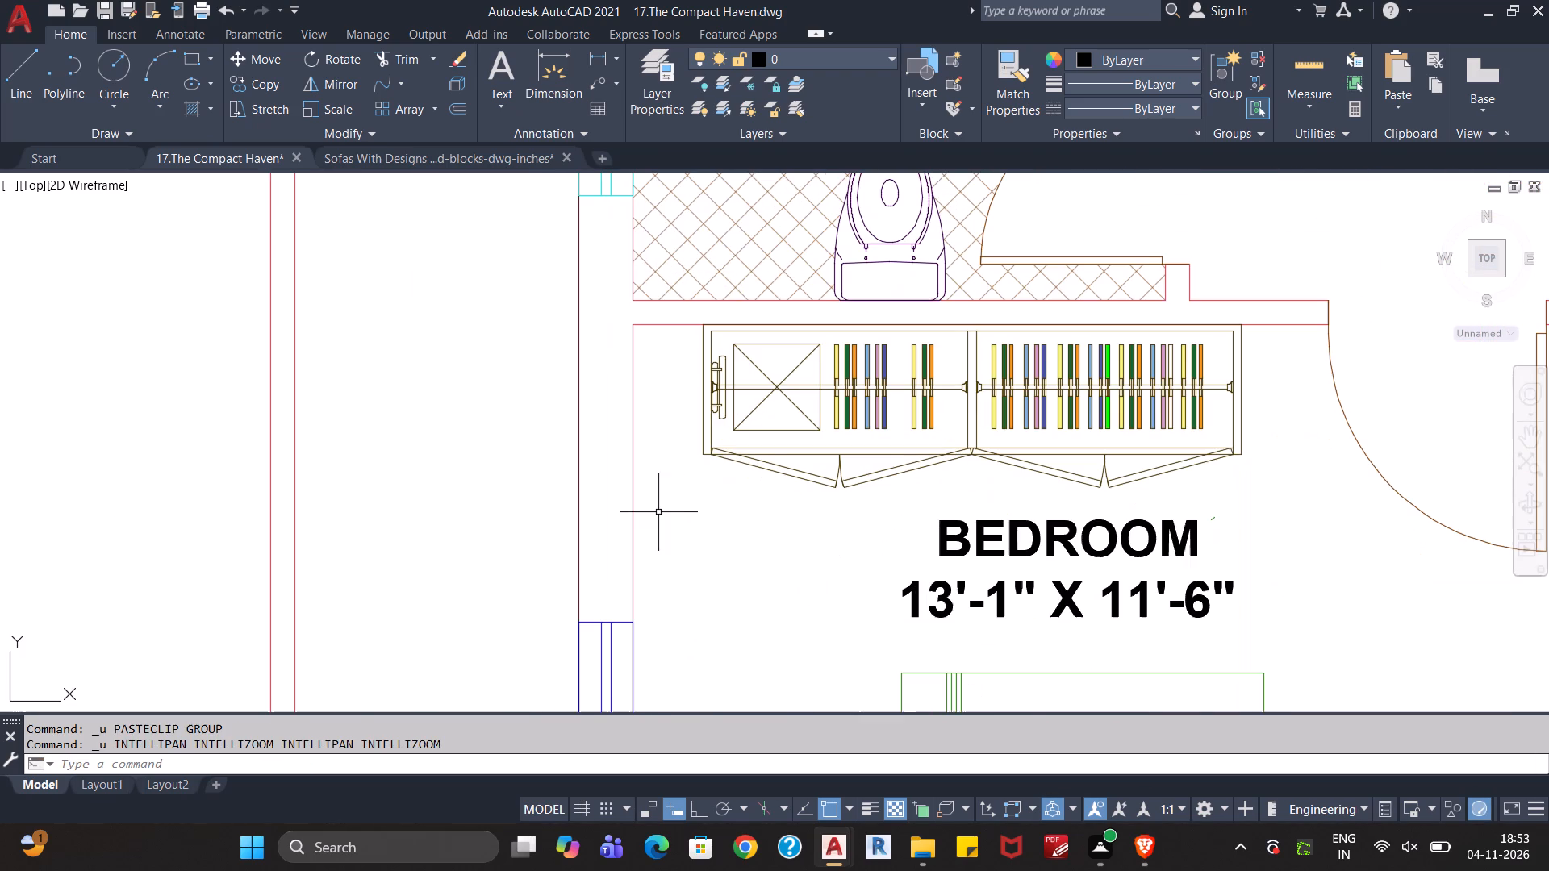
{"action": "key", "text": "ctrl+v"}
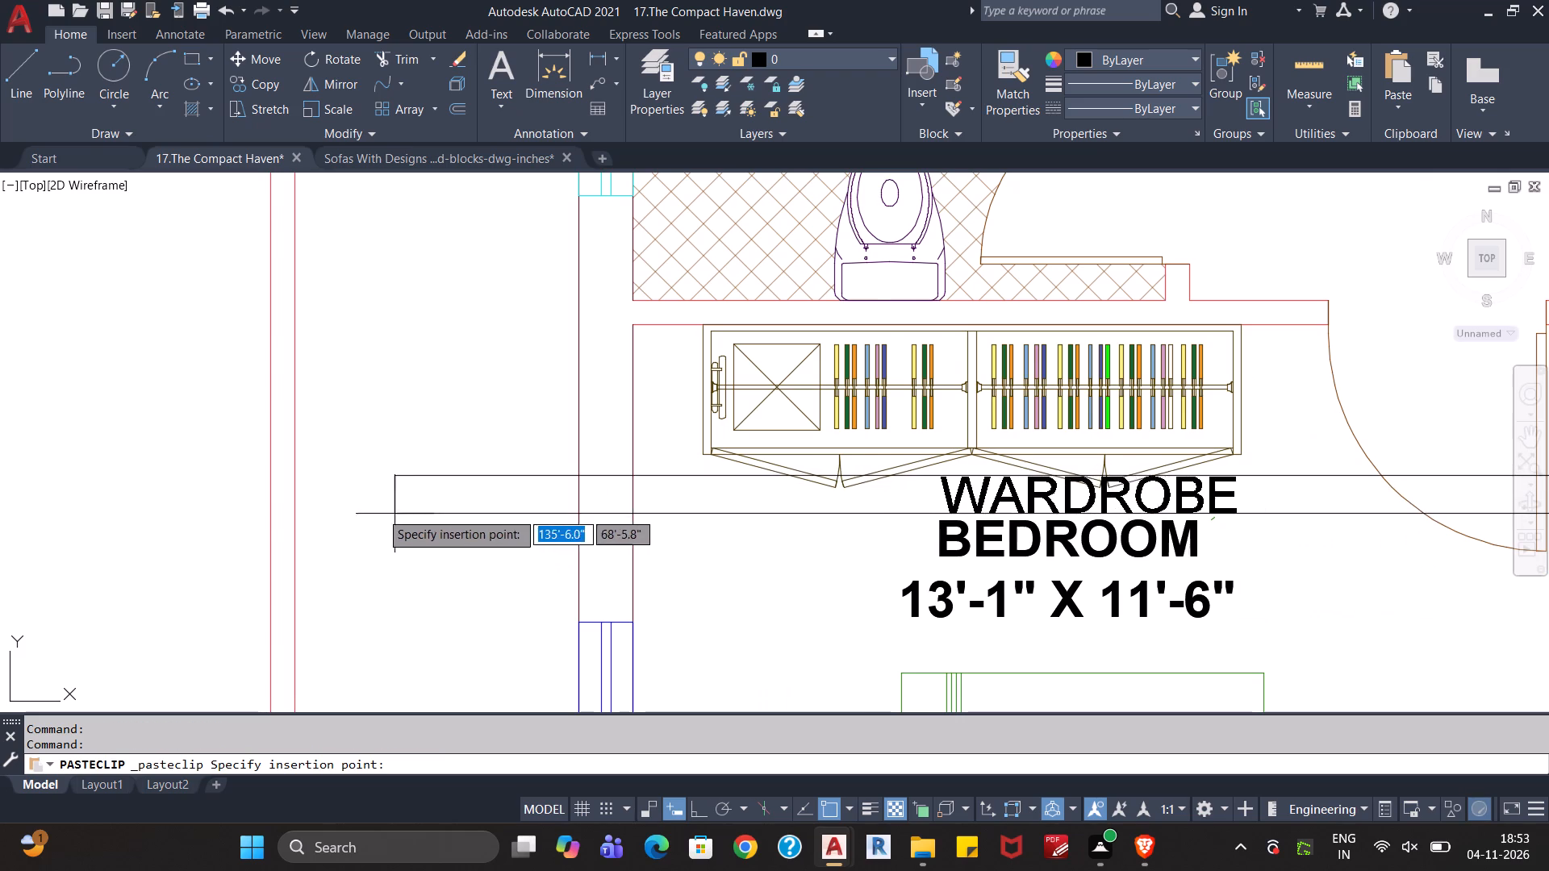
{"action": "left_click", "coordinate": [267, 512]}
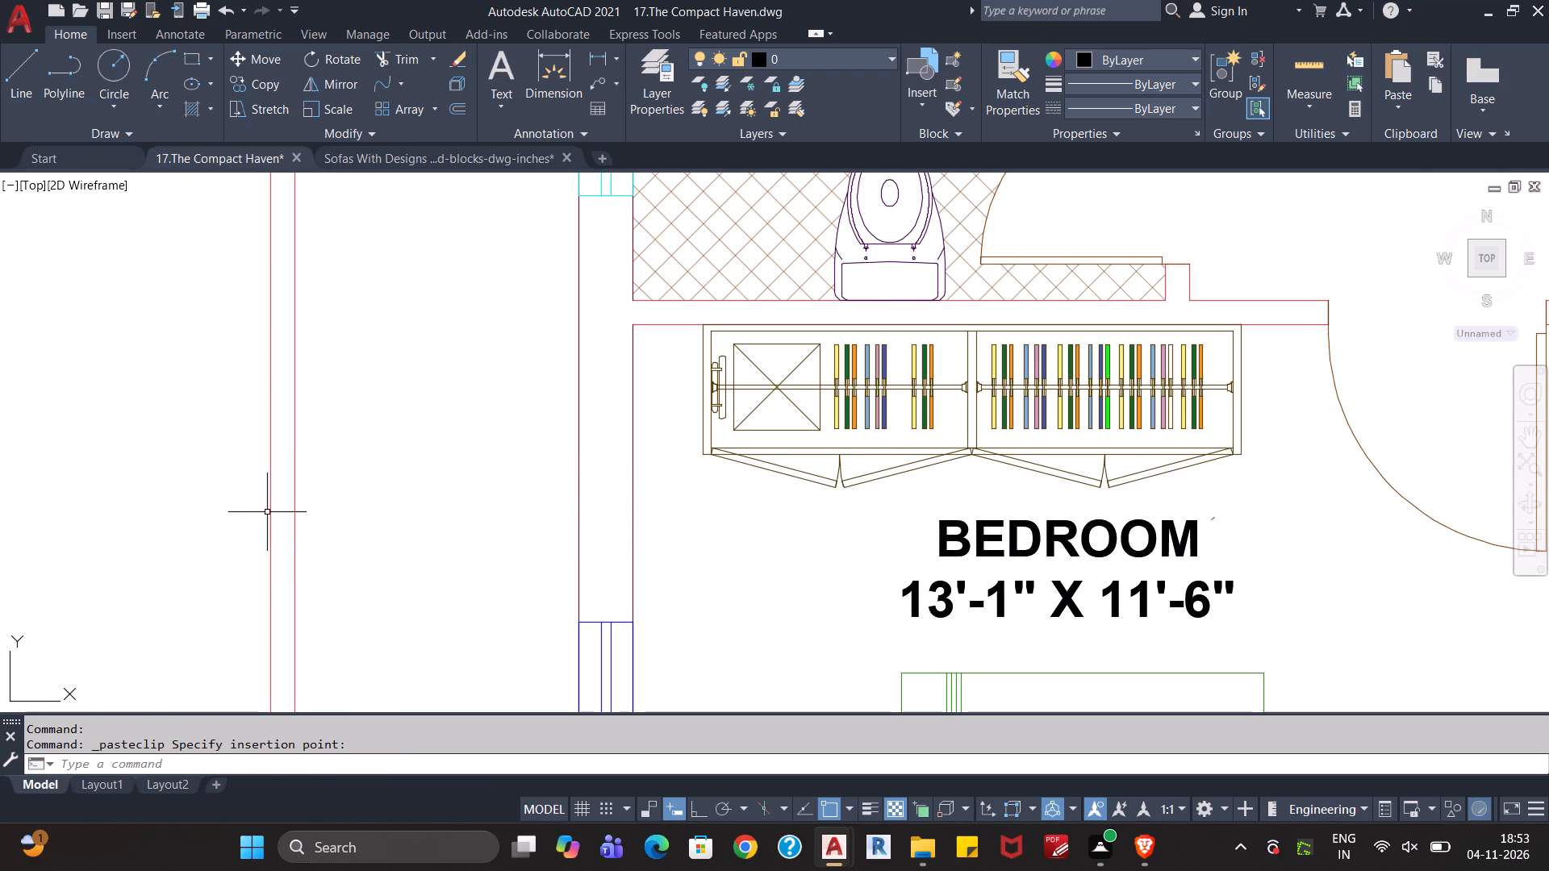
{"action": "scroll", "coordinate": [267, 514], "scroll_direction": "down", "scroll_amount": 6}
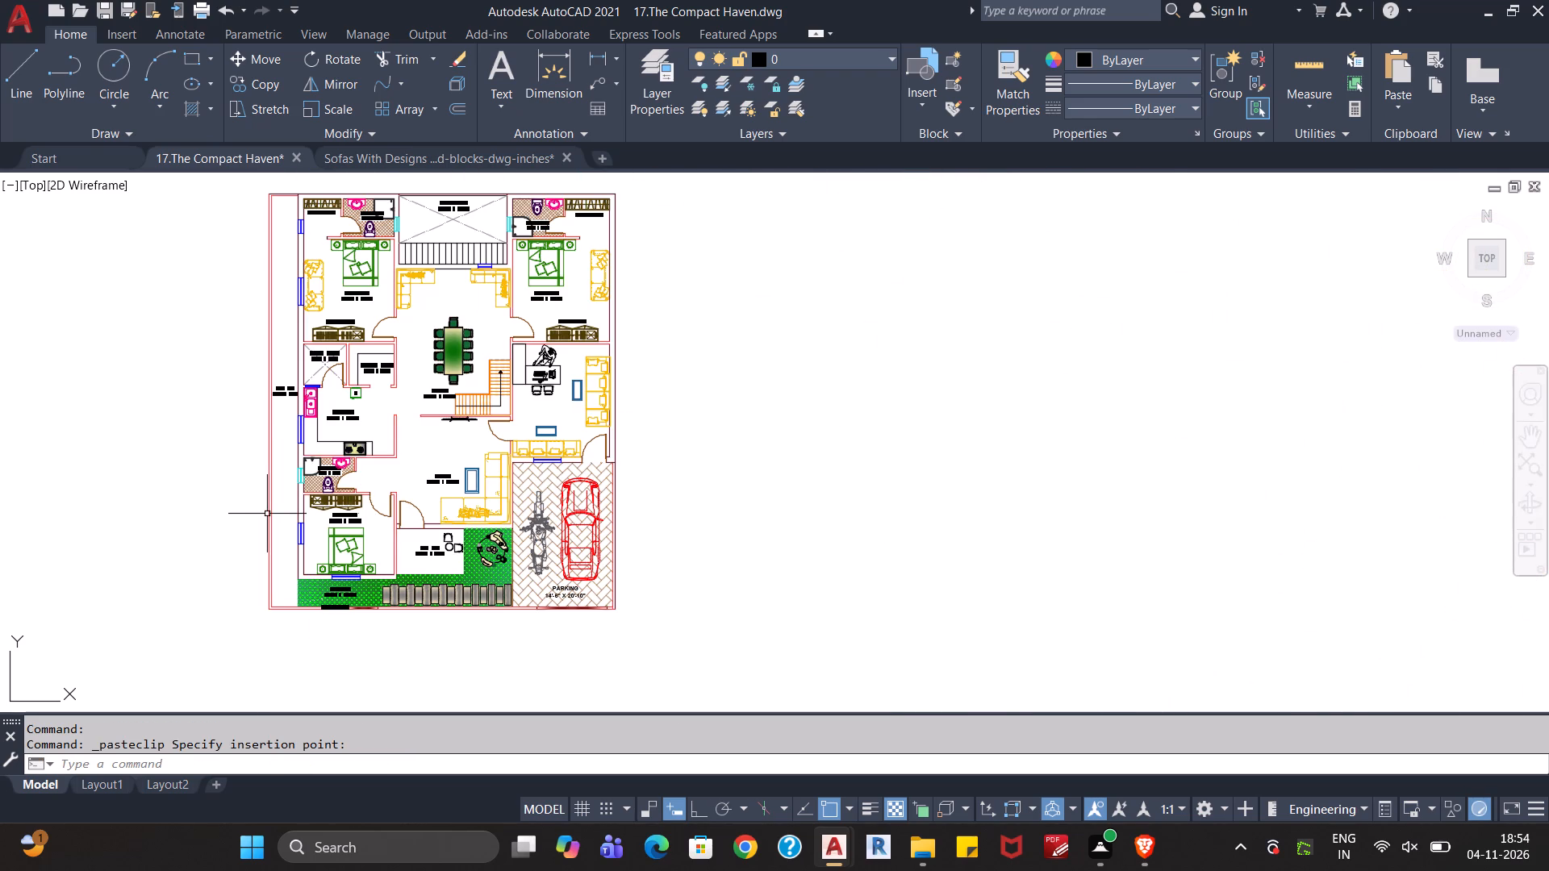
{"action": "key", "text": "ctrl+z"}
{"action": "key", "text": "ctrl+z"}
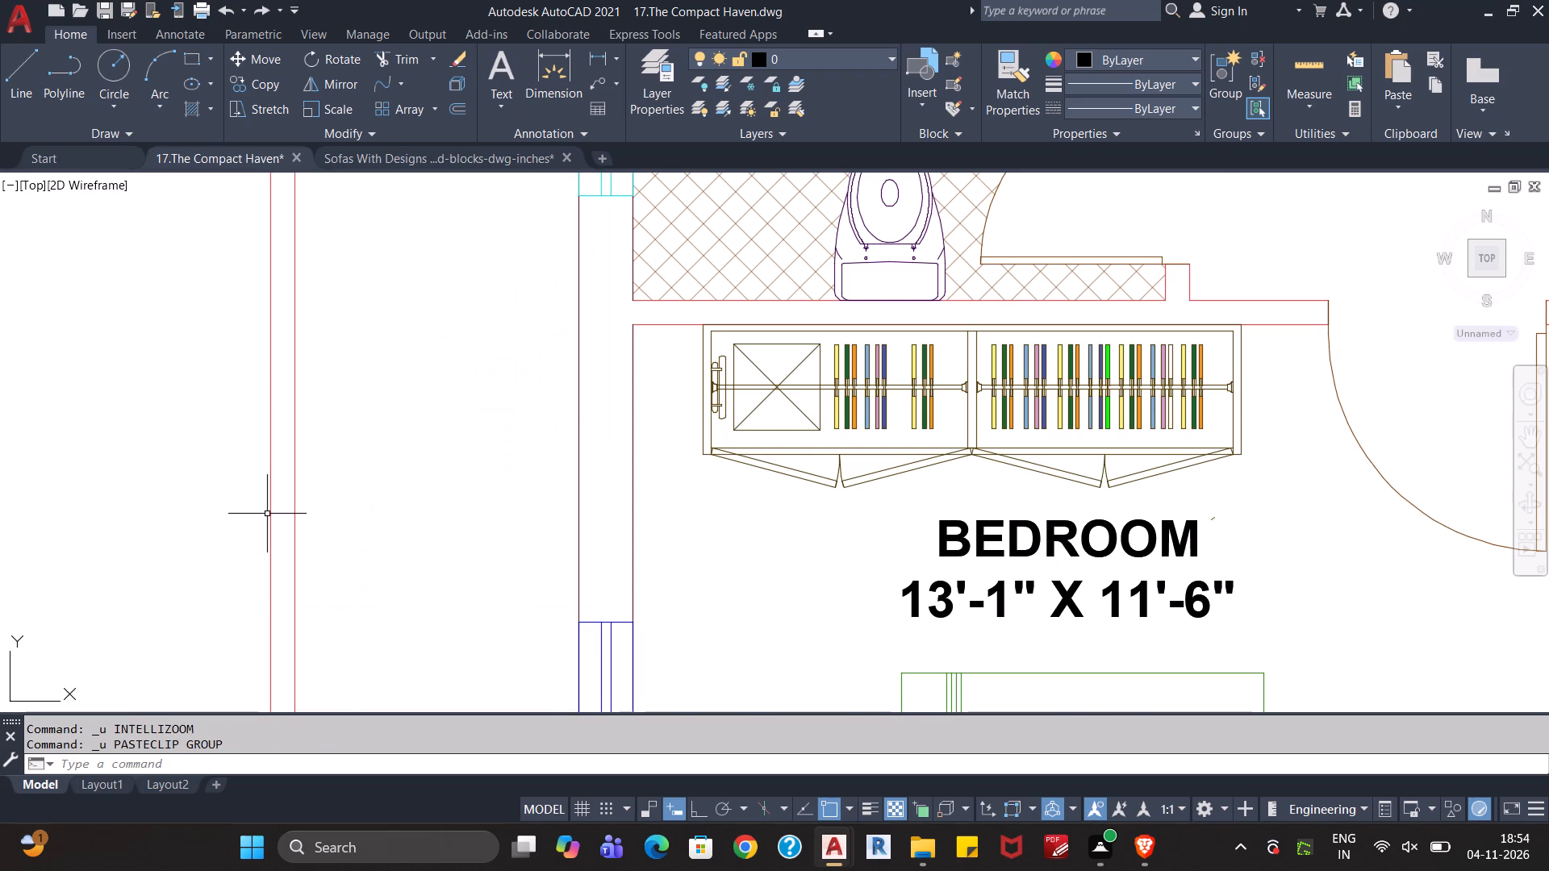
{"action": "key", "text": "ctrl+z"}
Review the labels and furniture across the floor plan, from the upper bedrooms down to the sit out and parking.
{"action": "scroll", "coordinate": [330, 721], "scroll_direction": "down", "scroll_amount": 2}
{"action": "scroll", "coordinate": [497, 698], "scroll_direction": "down", "scroll_amount": 1}
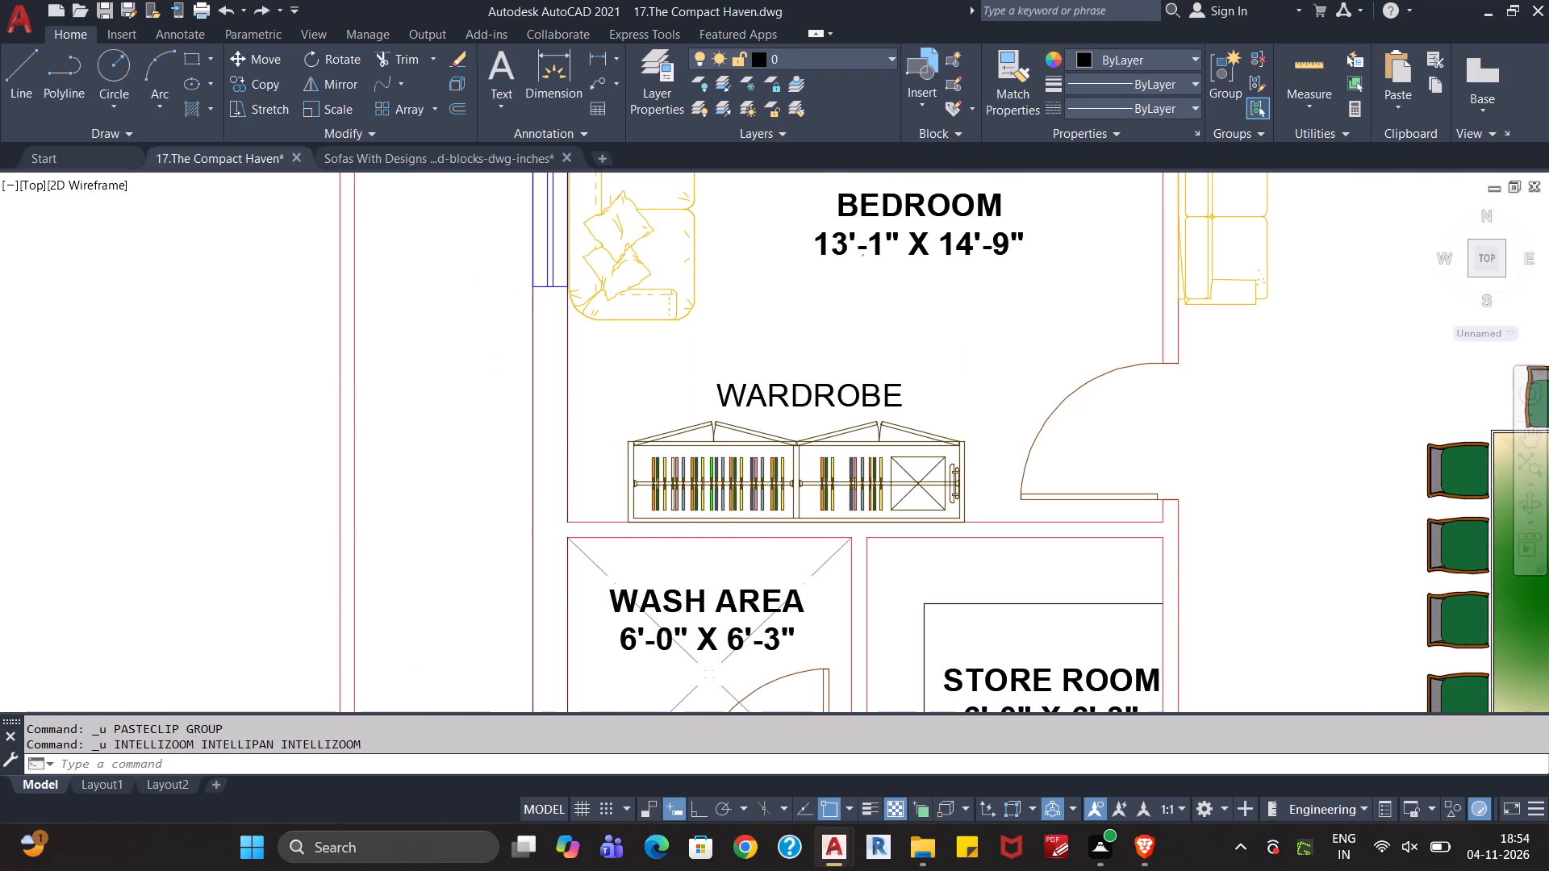
{"action": "scroll", "coordinate": [533, 698], "scroll_direction": "down", "scroll_amount": 2}
{"action": "middle_click_drag", "start_coordinate": [1106, 627], "coordinate": [1103, 452]}
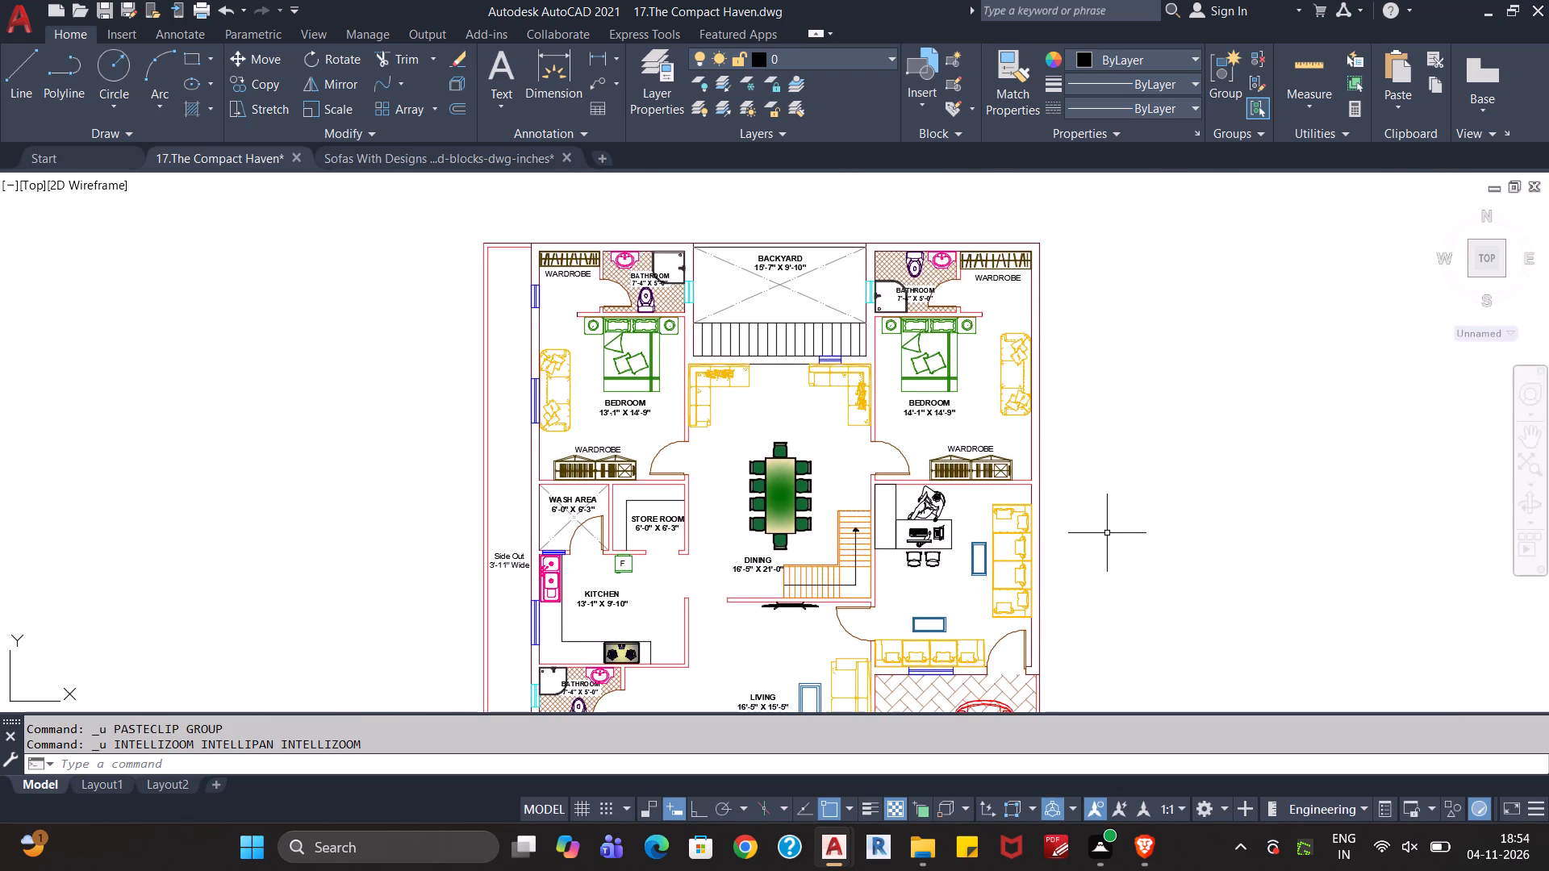
{"action": "middle_click_drag", "start_coordinate": [1113, 561], "coordinate": [1088, 429]}
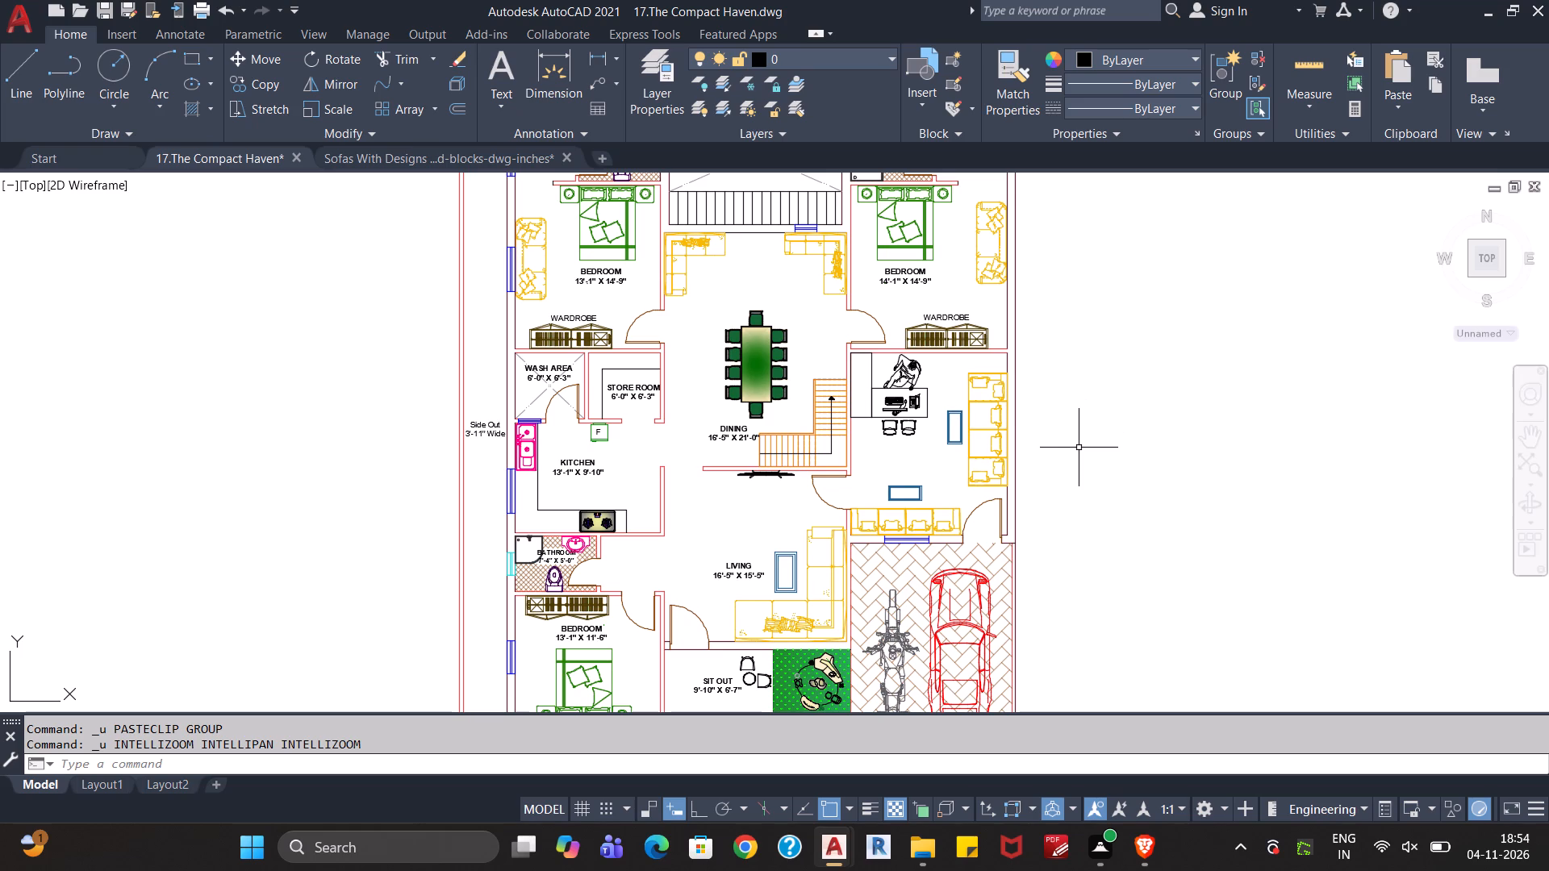
{"action": "key", "text": "Escape"}
{"action": "key", "text": "Escape"}
{"action": "middle_click_drag", "start_coordinate": [1073, 511], "coordinate": [1082, 478]}
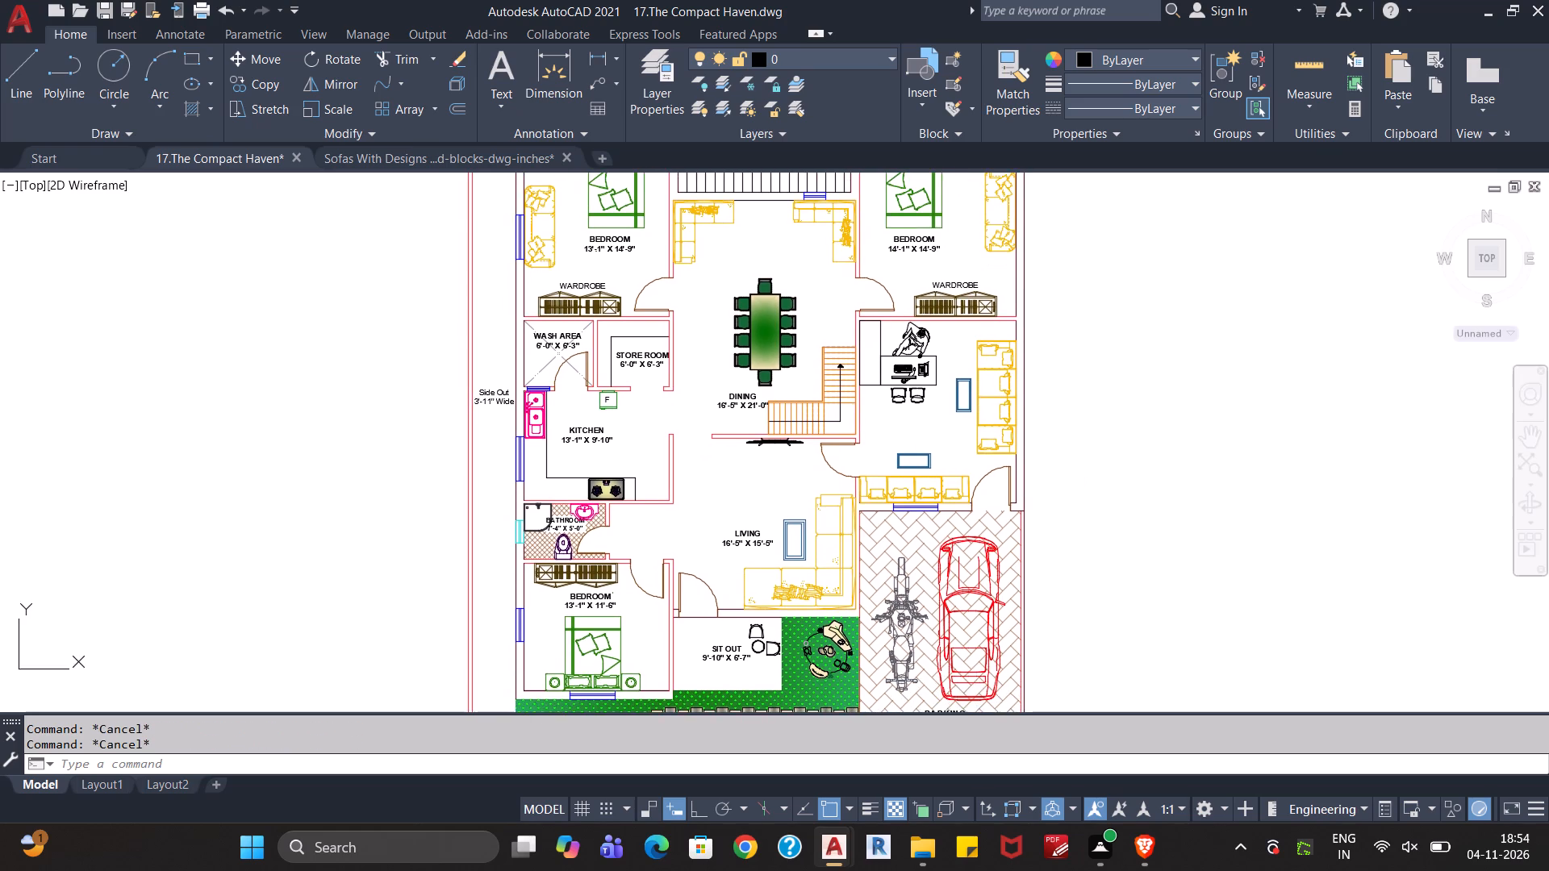
{"action": "scroll", "coordinate": [1083, 474], "scroll_direction": "down", "scroll_amount": 1}
{"action": "scroll", "coordinate": [1083, 474], "scroll_direction": "up", "scroll_amount": 2}
{"action": "middle_click_drag", "start_coordinate": [841, 425], "coordinate": [855, 506]}
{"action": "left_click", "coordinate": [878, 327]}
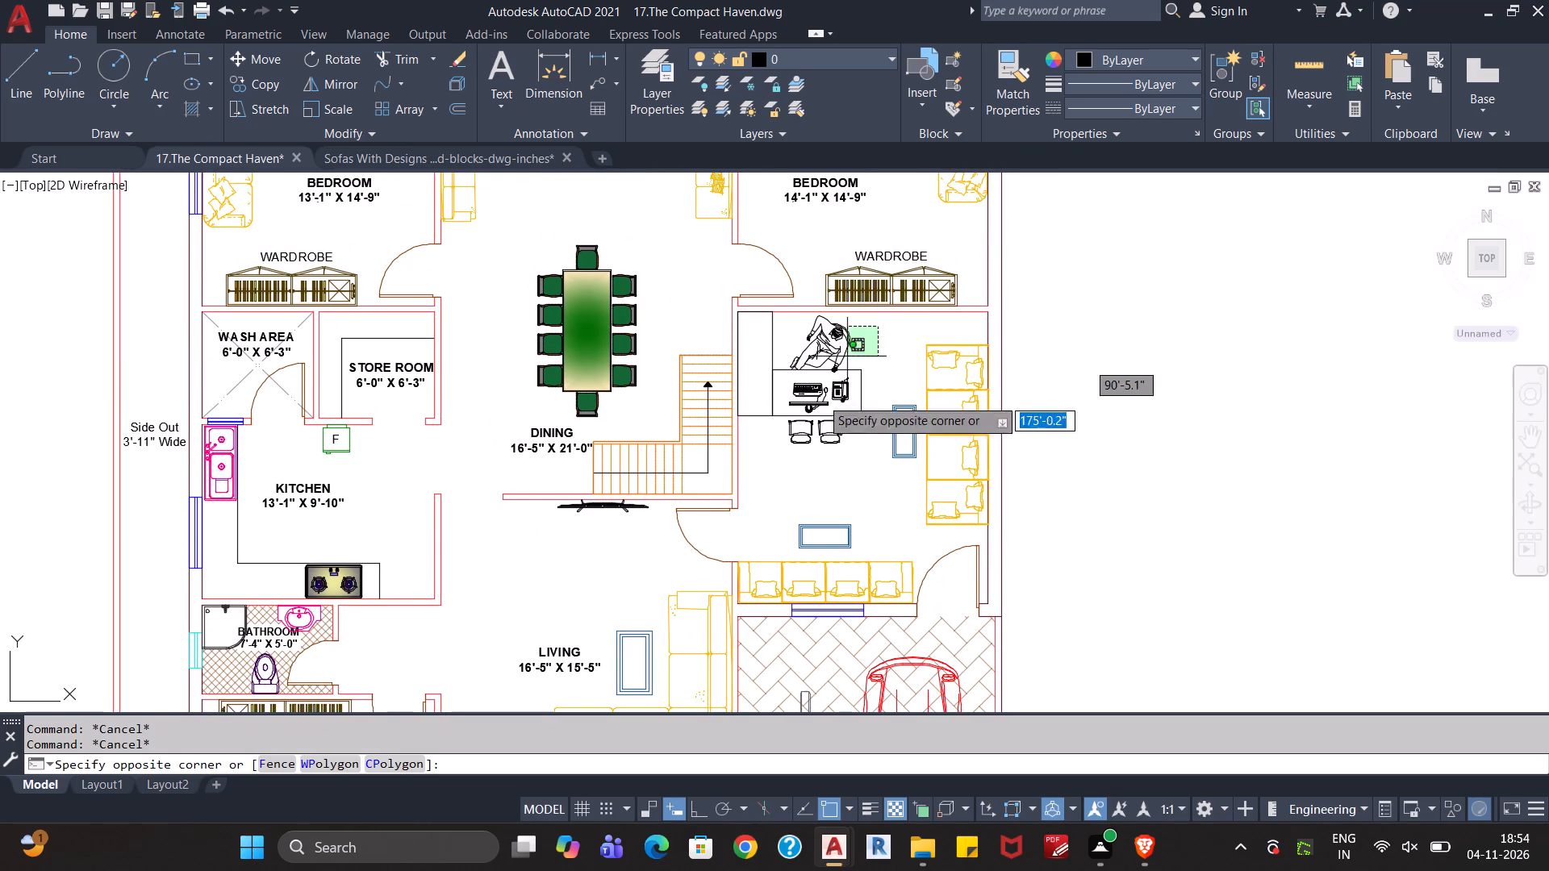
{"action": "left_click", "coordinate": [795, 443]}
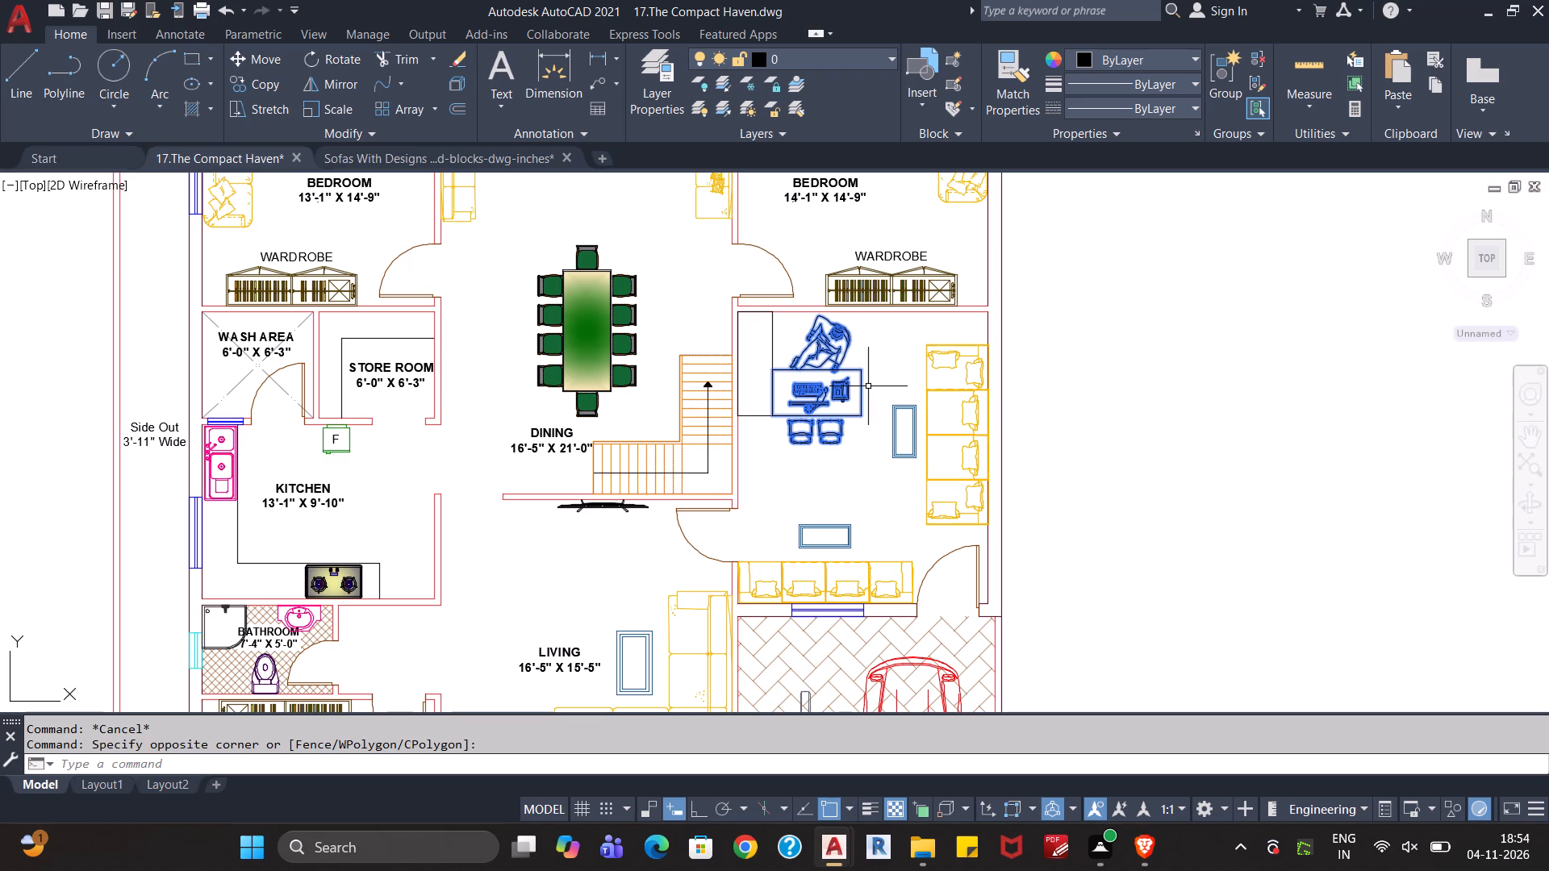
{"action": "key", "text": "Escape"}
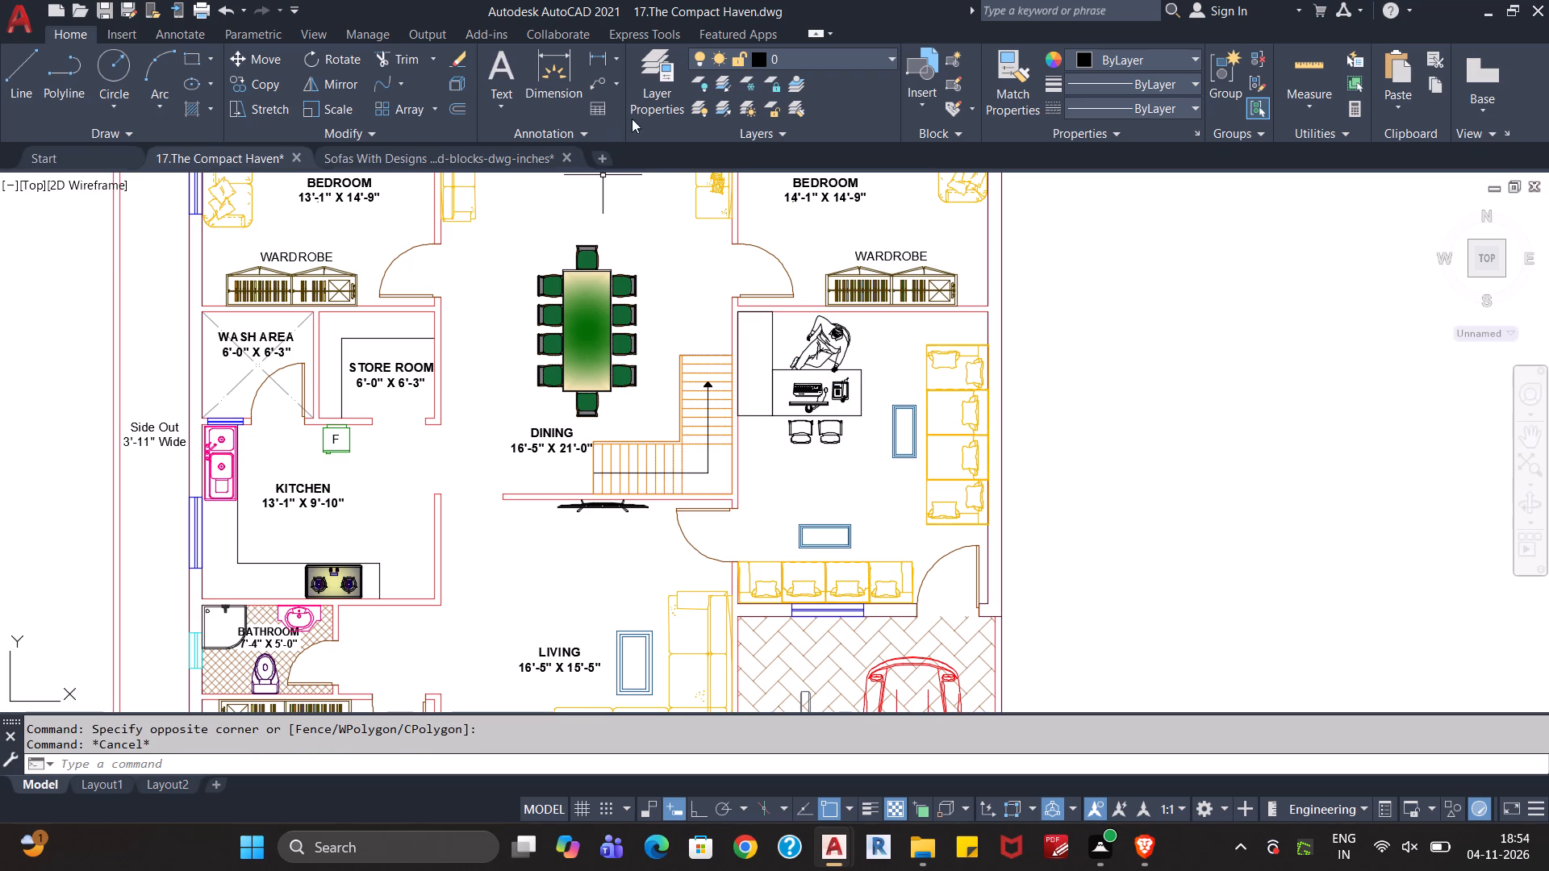
Create a new layer named Office Desk.
{"action": "left_click", "coordinate": [650, 93]}
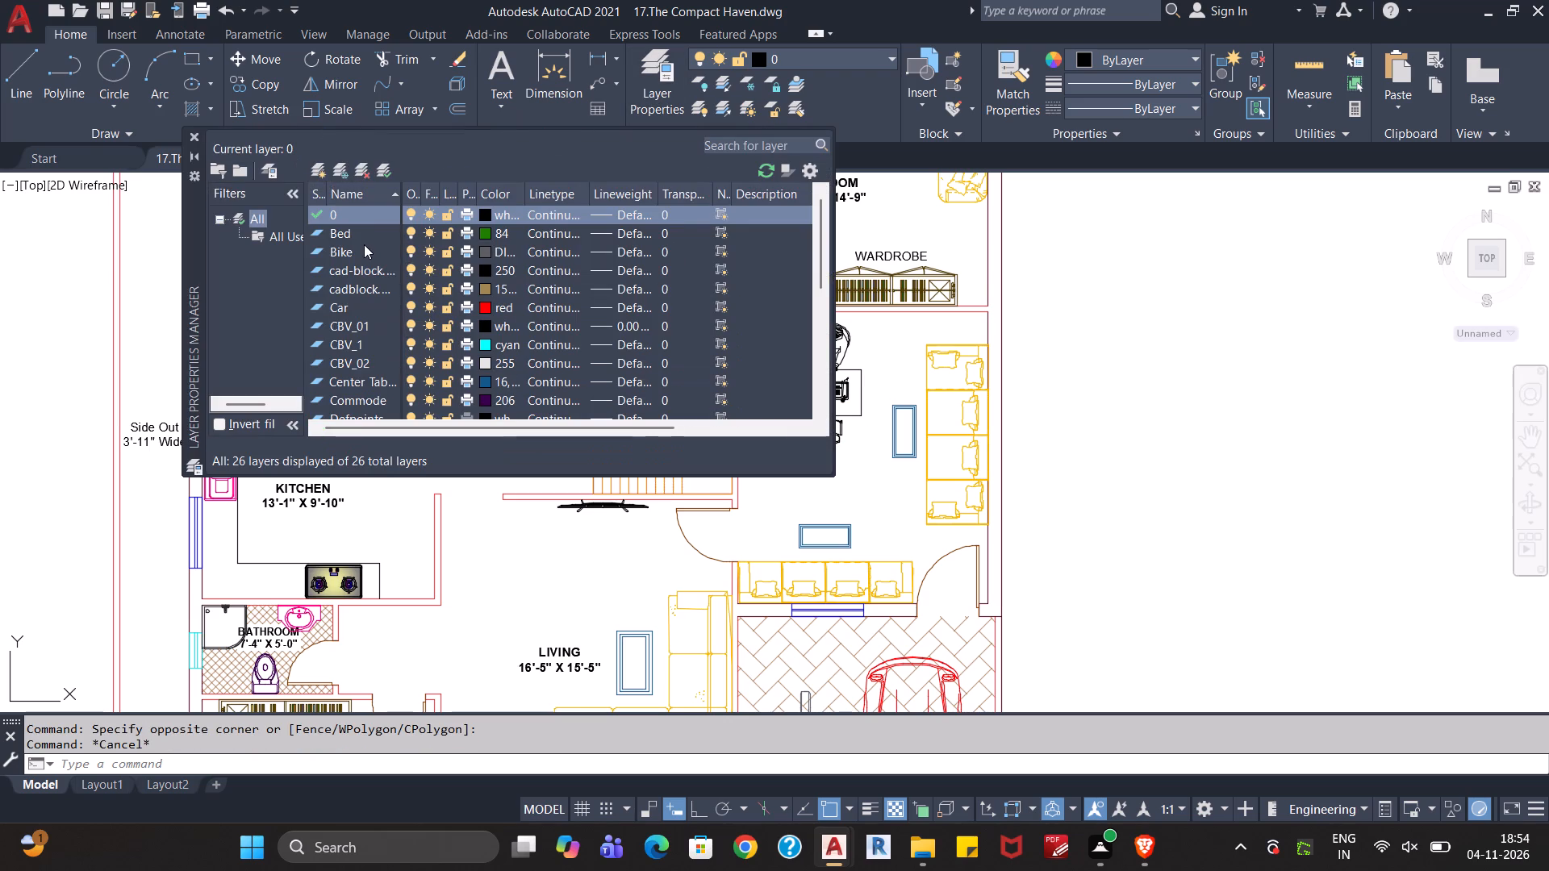
{"action": "left_click", "coordinate": [318, 172]}
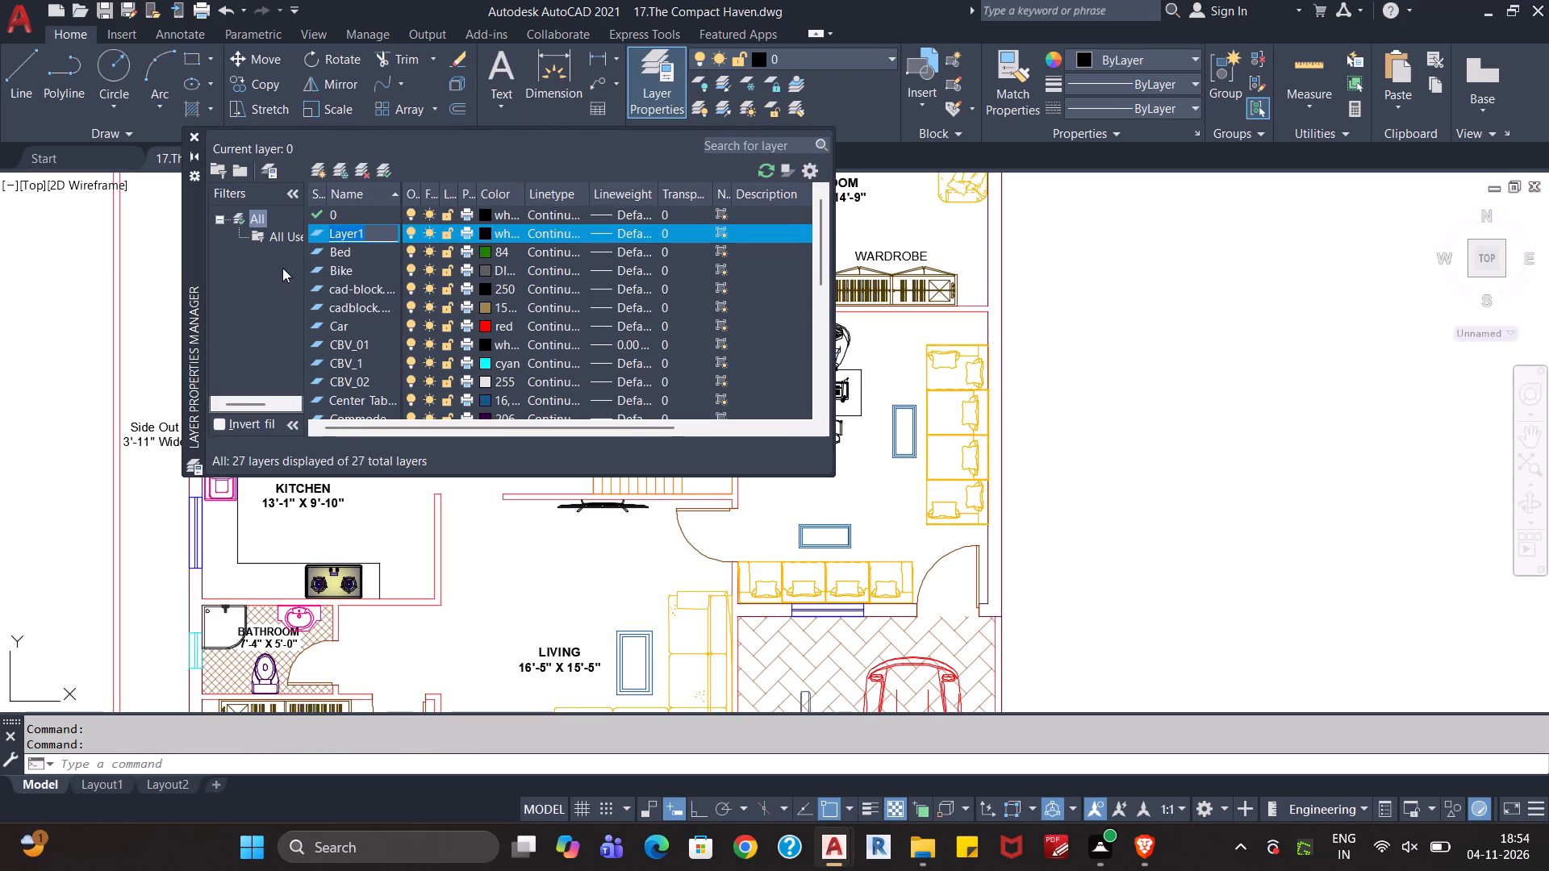
{"action": "type", "text": "oFFICE"}
{"action": "key", "text": "space"}
{"action": "key", "text": "BackSpace"}
{"action": "key", "text": "BackSpace"}
{"action": "key", "text": "BackSpace"}
{"action": "key", "text": "BackSpace"}
{"action": "key", "text": "BackSpace"}
{"action": "key", "text": "BackSpace"}
{"action": "key", "text": "BackSpace"}
{"action": "key", "text": "BackSpace"}
{"action": "key", "text": "BackSpace"}
{"action": "key", "text": "BackSpace"}
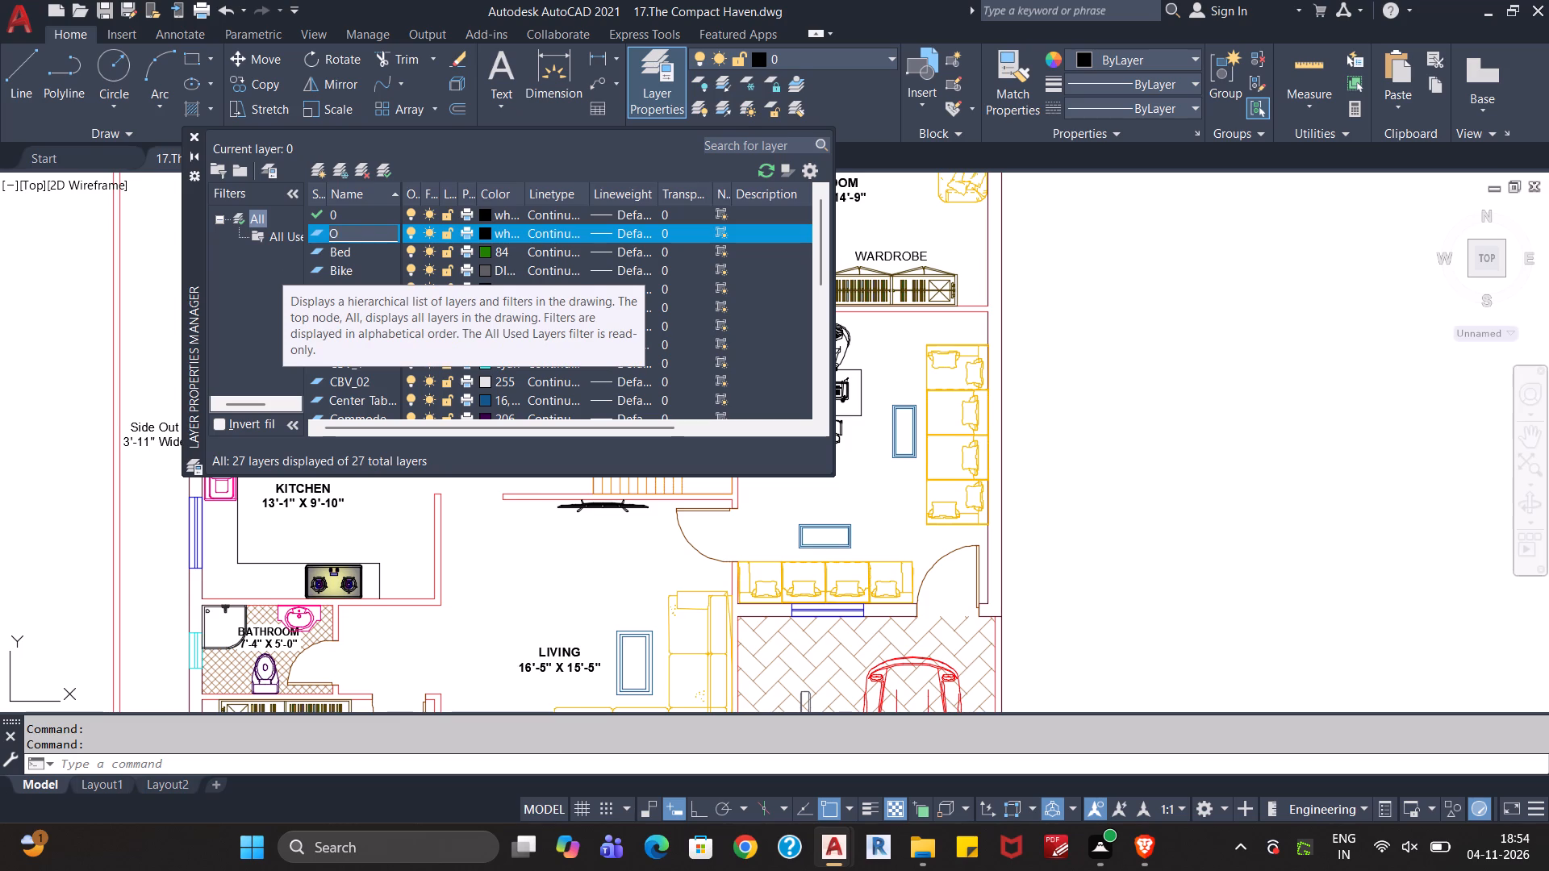
{"action": "type", "text": "ffice Desk"}
{"action": "key", "text": "Return"}
Set the Office Desk layer's colour to the orange true colour 235,117,0.
{"action": "left_click", "coordinate": [482, 234]}
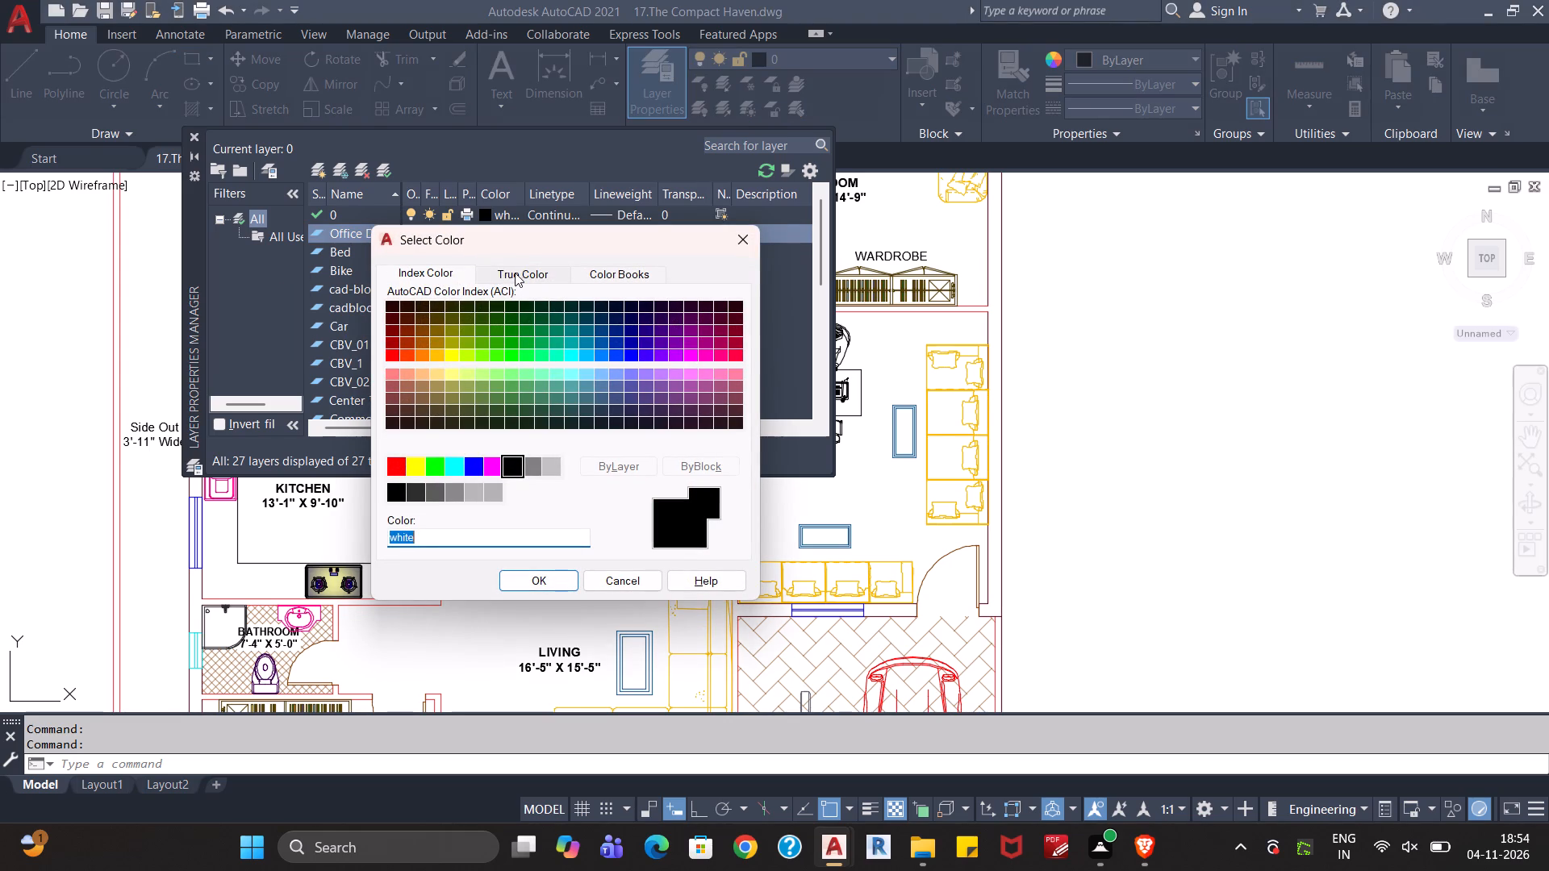
{"action": "left_click", "coordinate": [515, 273]}
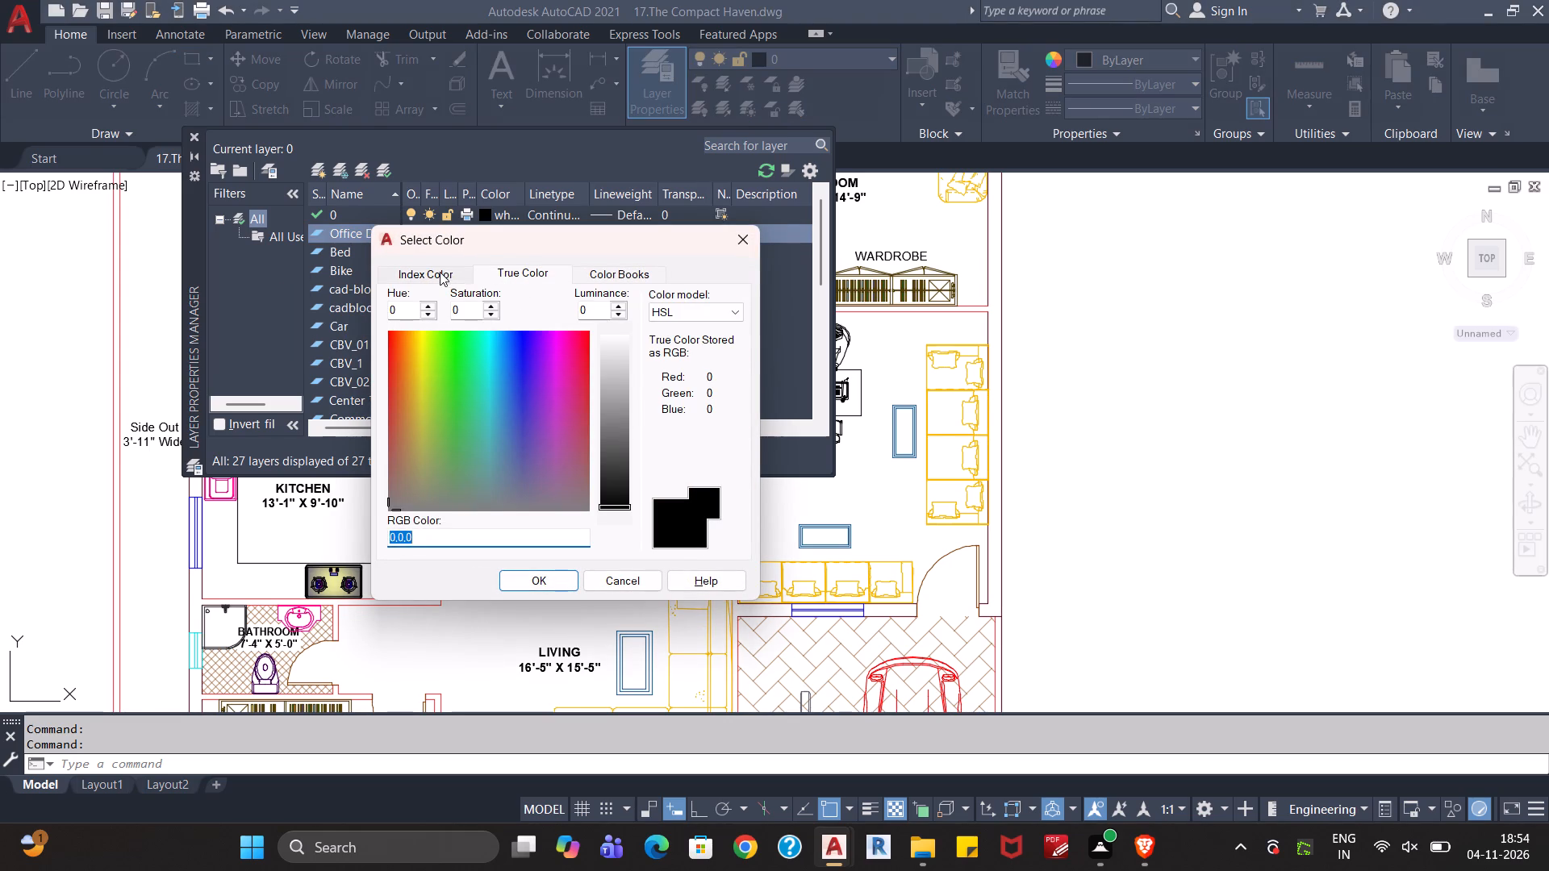
{"action": "left_click", "coordinate": [440, 272]}
{"action": "left_click", "coordinate": [411, 327]}
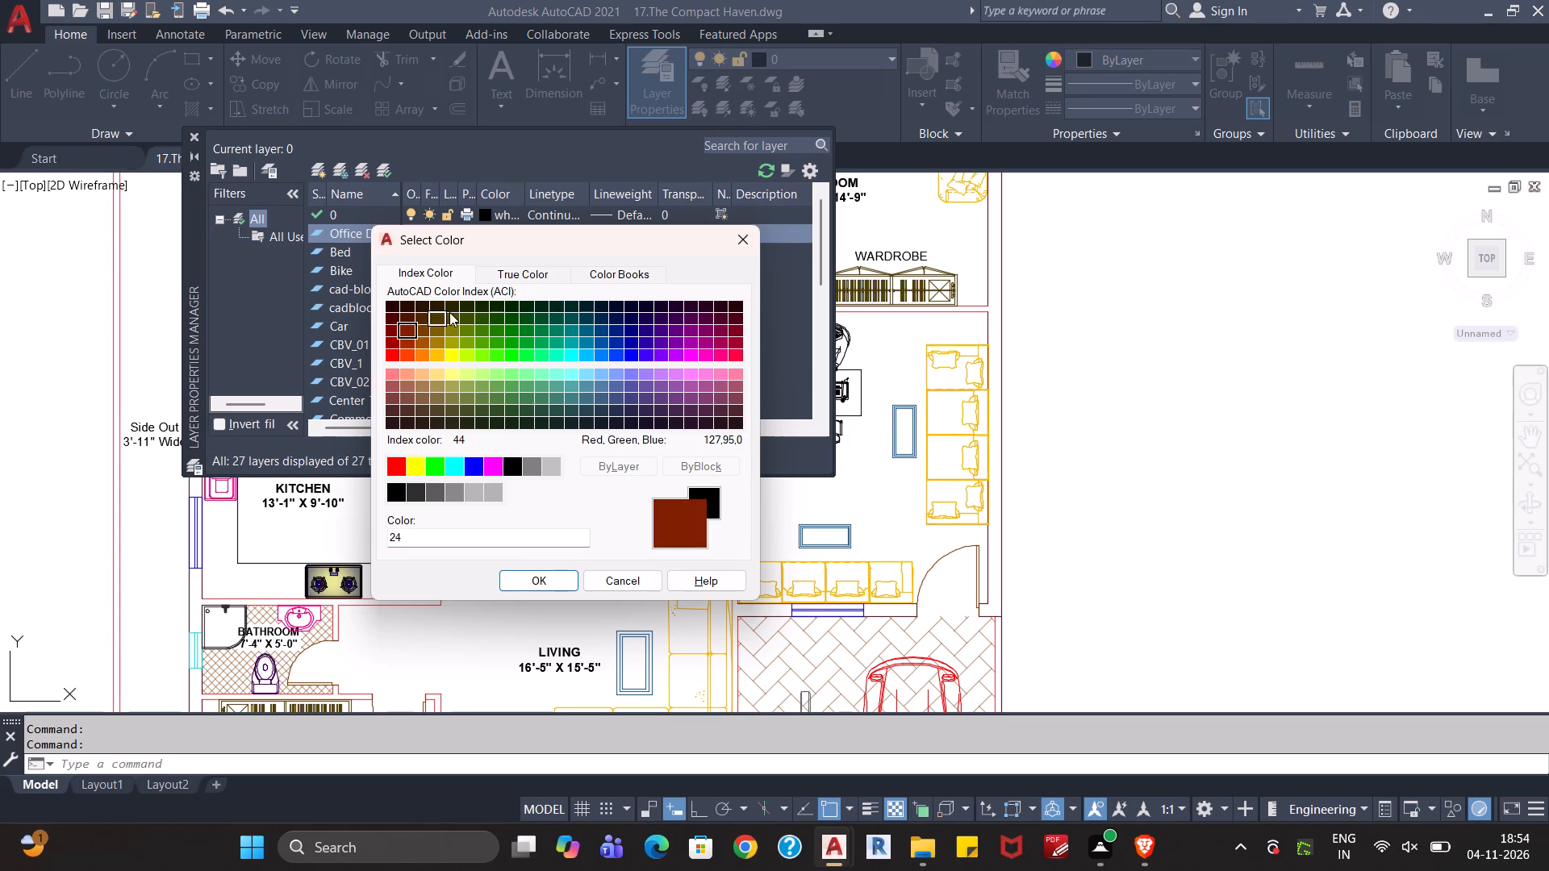
{"action": "left_click", "coordinate": [497, 270]}
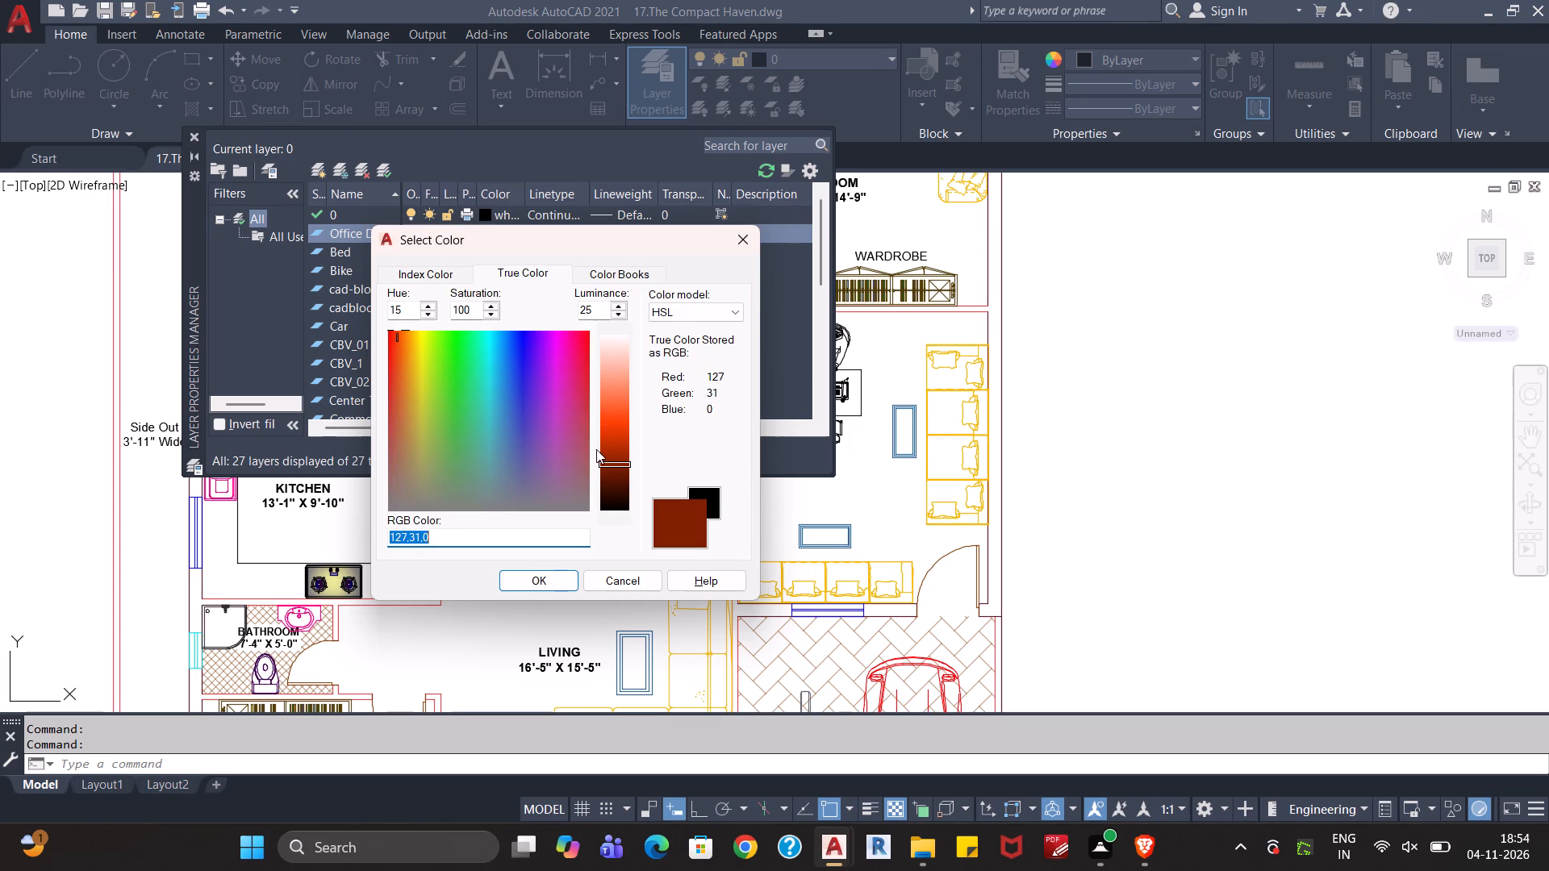
{"action": "left_click", "coordinate": [441, 272]}
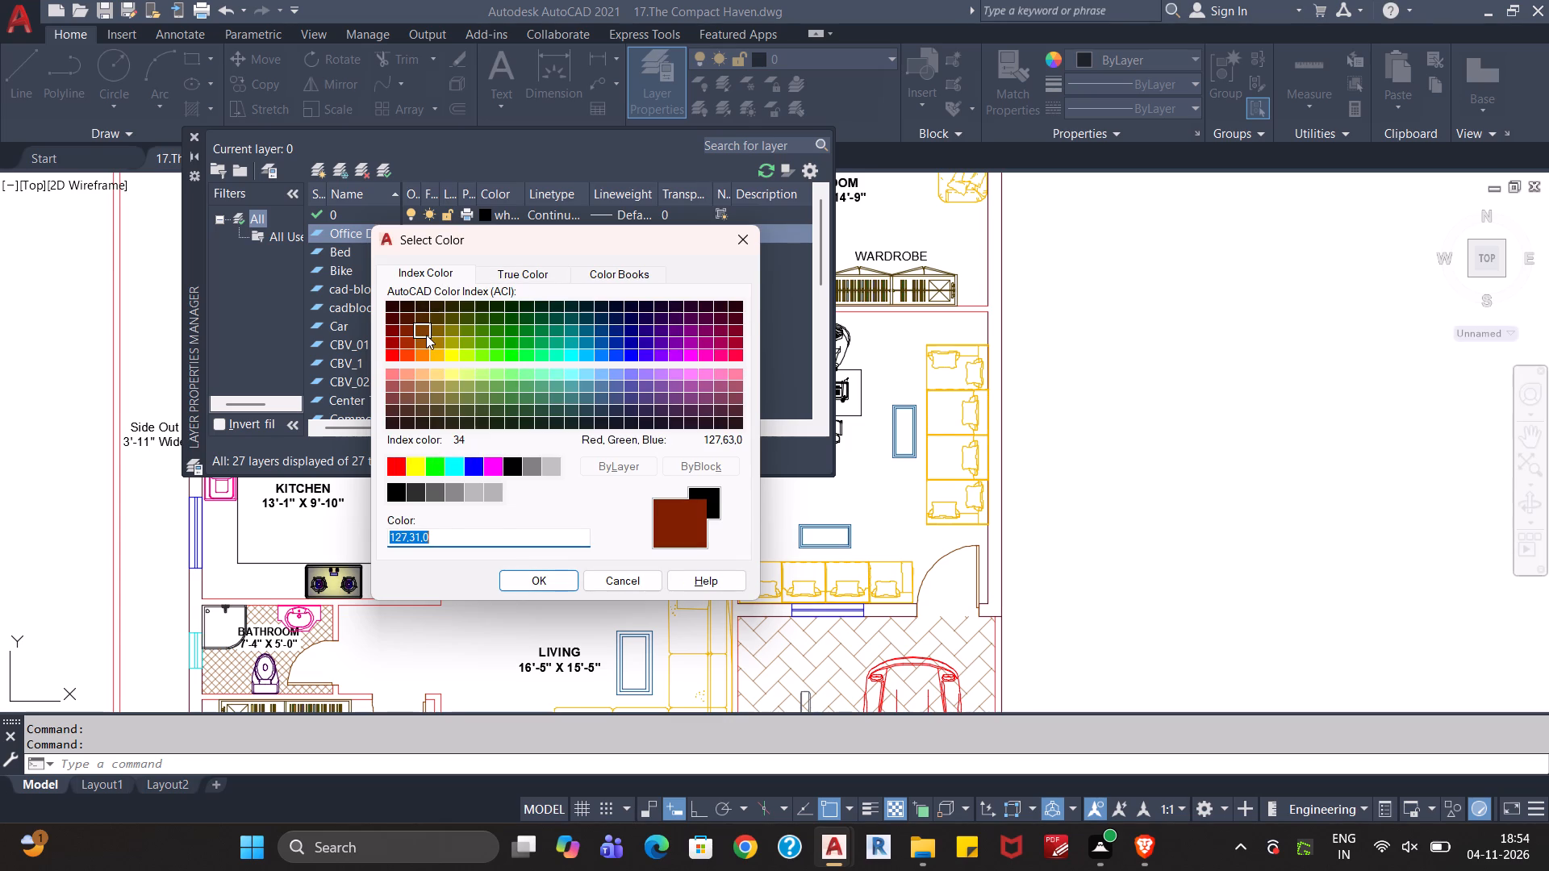
{"action": "left_click", "coordinate": [426, 335]}
{"action": "left_click", "coordinate": [610, 276]}
{"action": "left_click", "coordinate": [538, 276]}
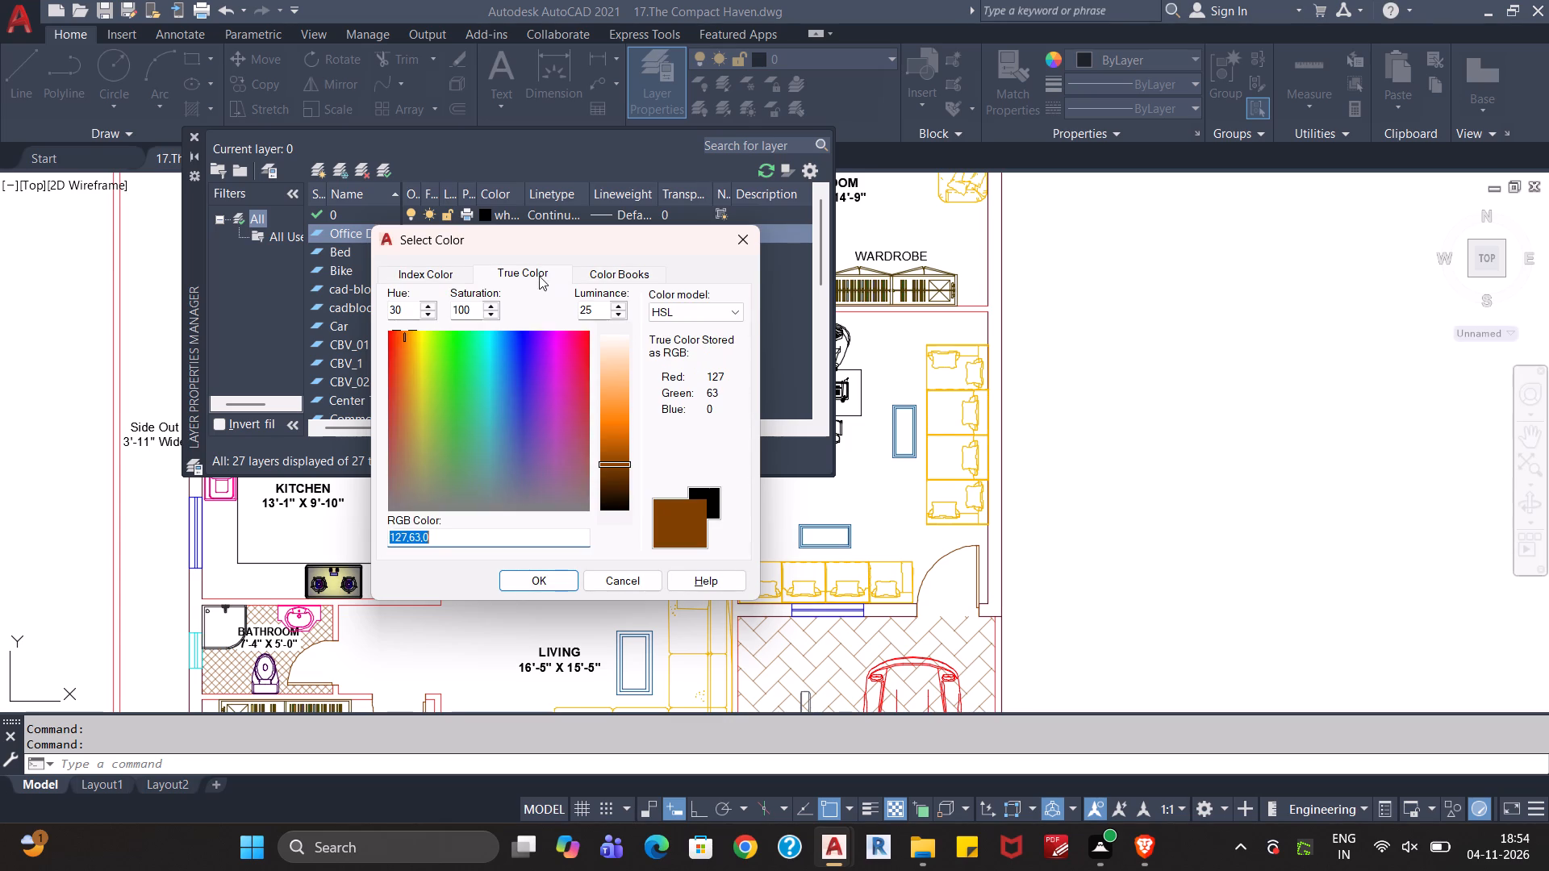
{"action": "left_click_drag", "start_coordinate": [614, 462], "coordinate": [618, 445]}
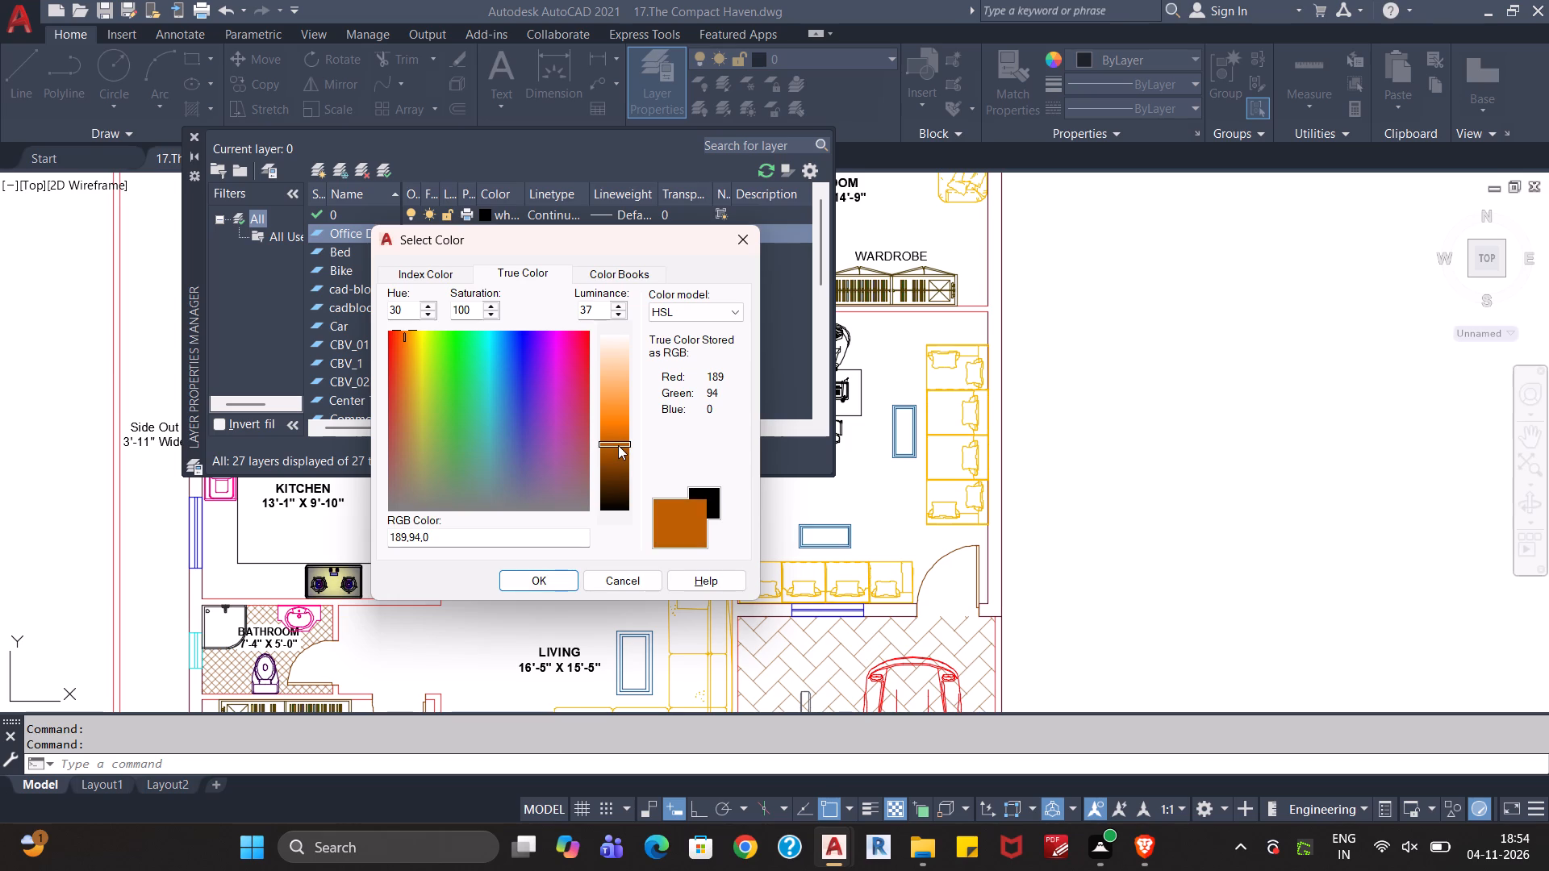
{"action": "left_click_drag", "start_coordinate": [618, 445], "coordinate": [618, 435]}
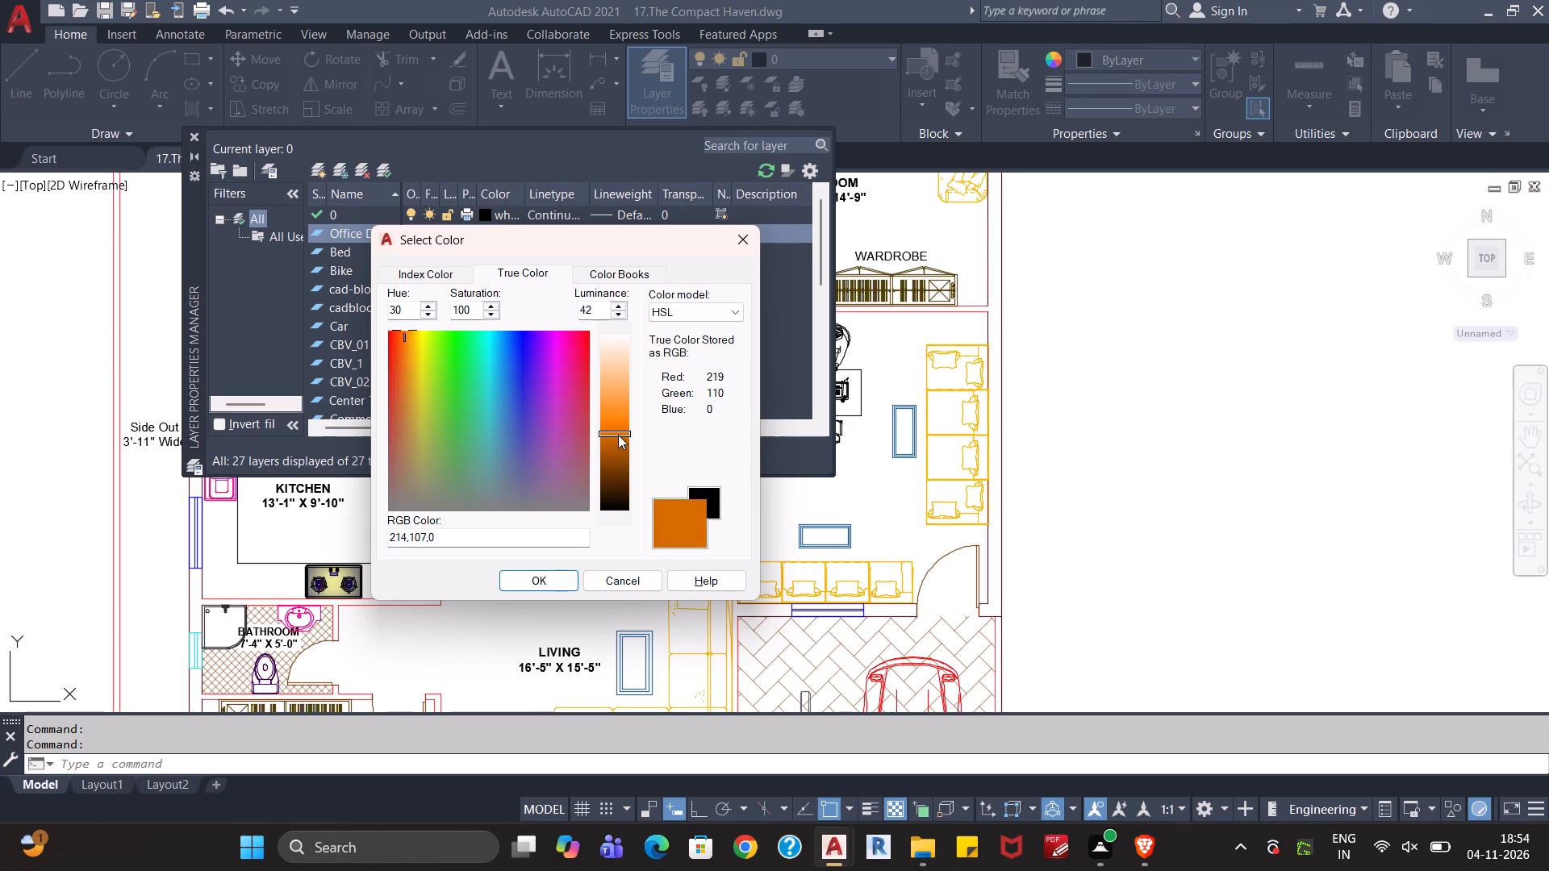
{"action": "left_click_drag", "start_coordinate": [618, 435], "coordinate": [620, 430]}
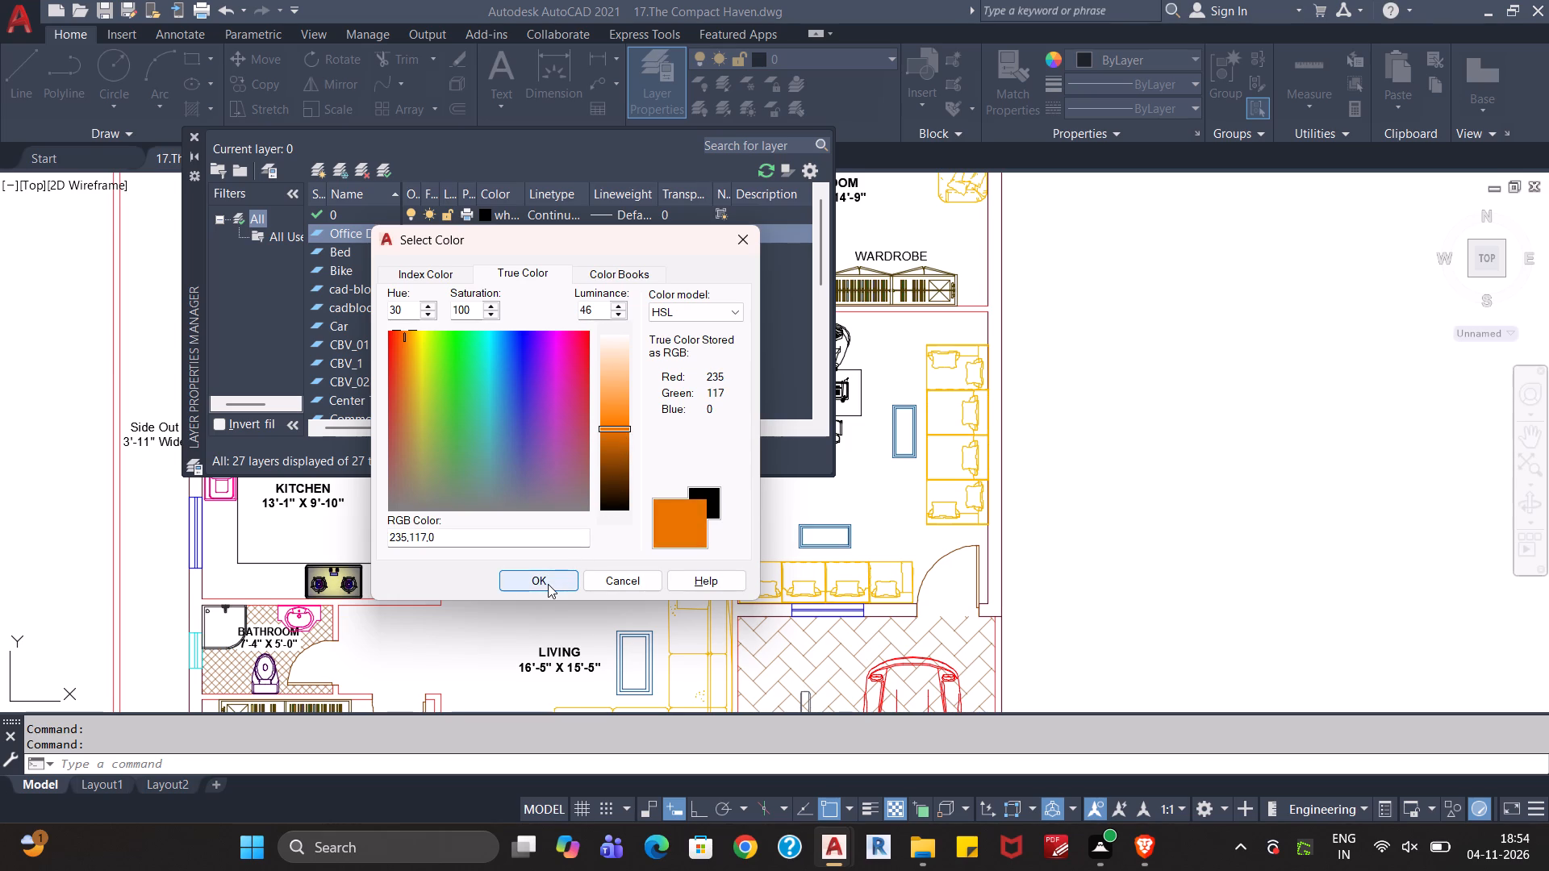
{"action": "left_click", "coordinate": [548, 583]}
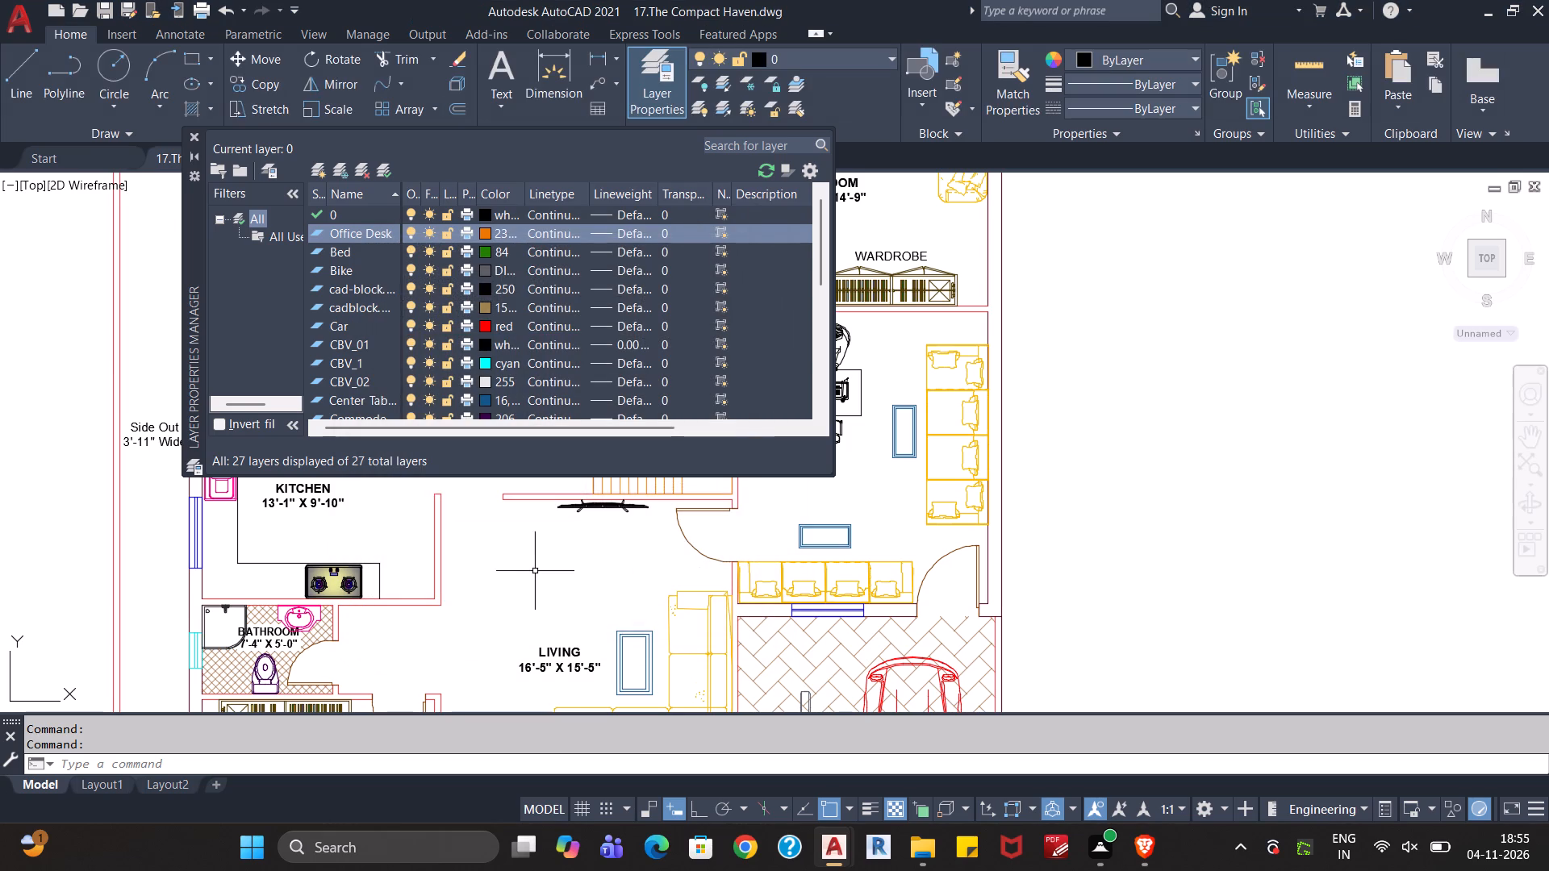
Review the full list of layers and their colours, and close the layer manager.
{"action": "scroll", "coordinate": [609, 340], "scroll_direction": "down", "scroll_amount": 4}
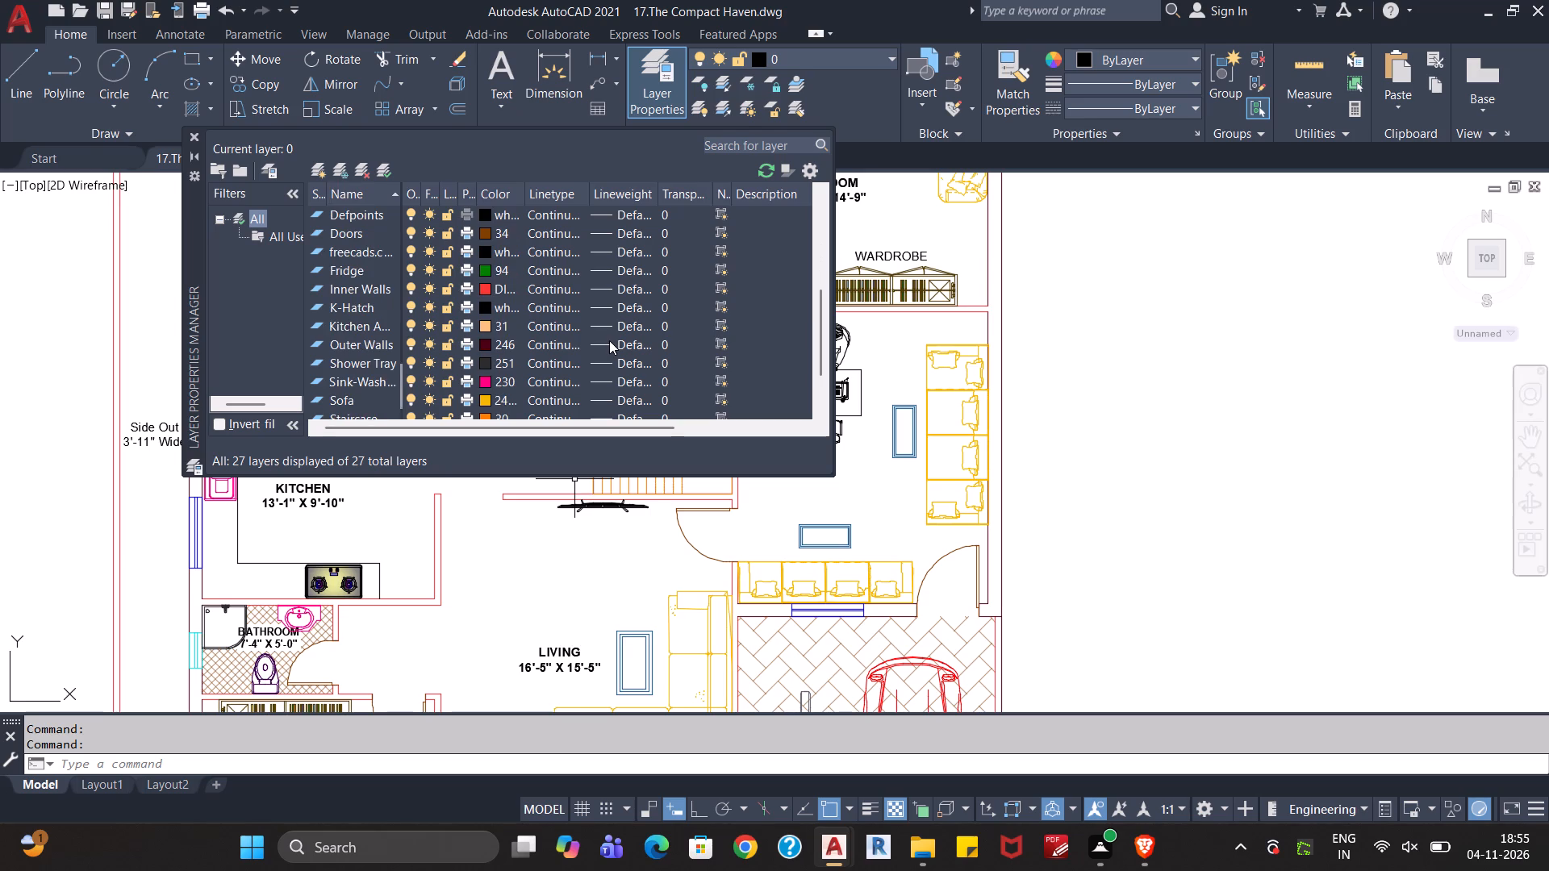
{"action": "scroll", "coordinate": [609, 340], "scroll_direction": "down", "scroll_amount": 2}
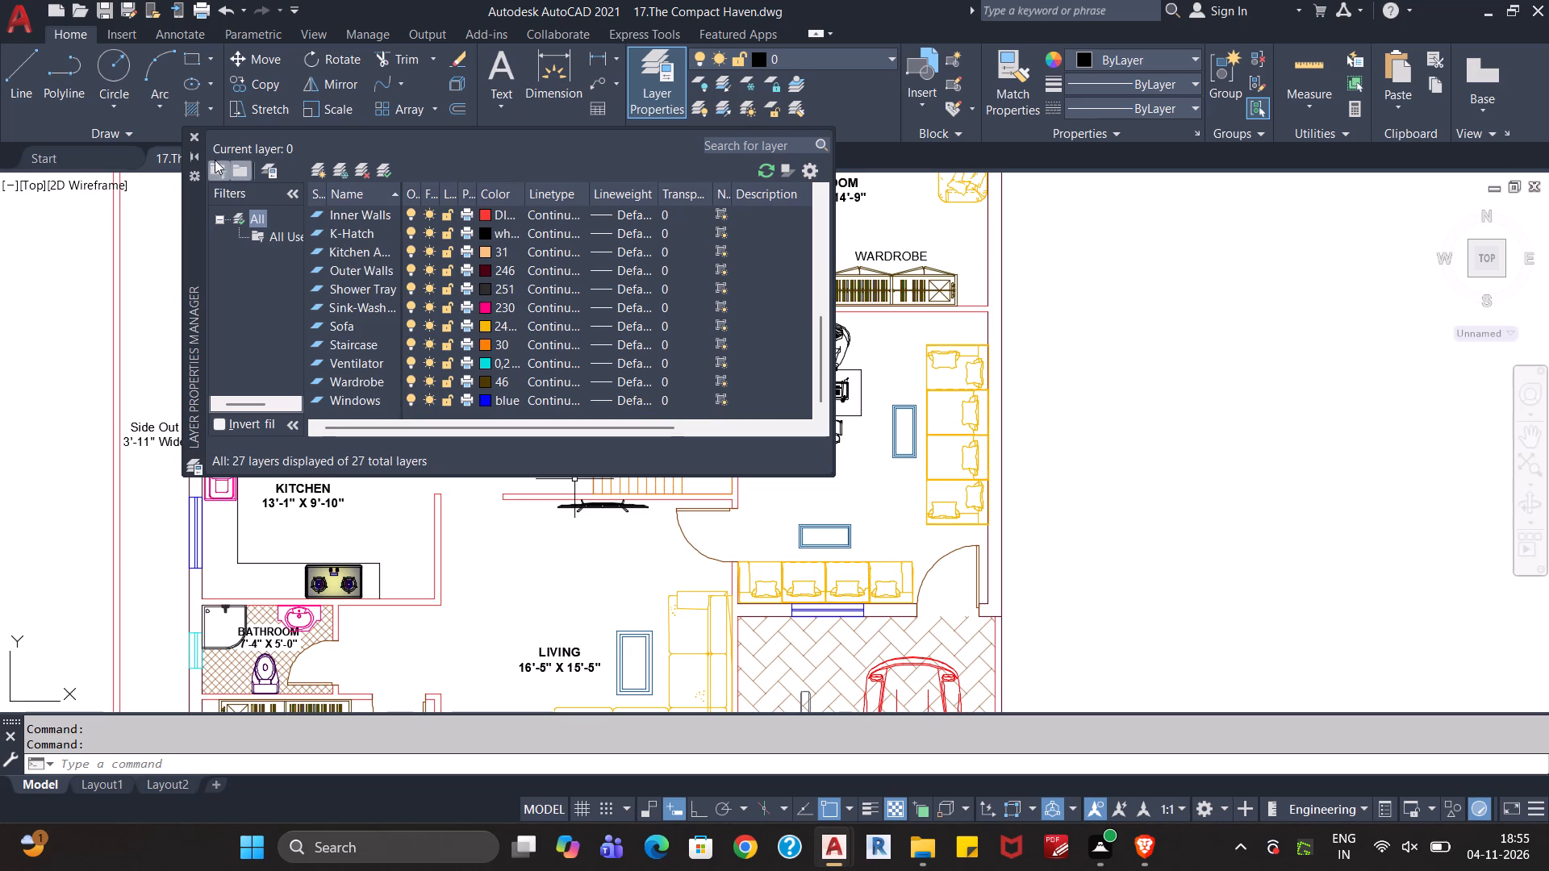
{"action": "scroll", "coordinate": [236, 281], "scroll_direction": "up", "scroll_amount": 7}
{"action": "scroll", "coordinate": [376, 305], "scroll_direction": "up", "scroll_amount": 6}
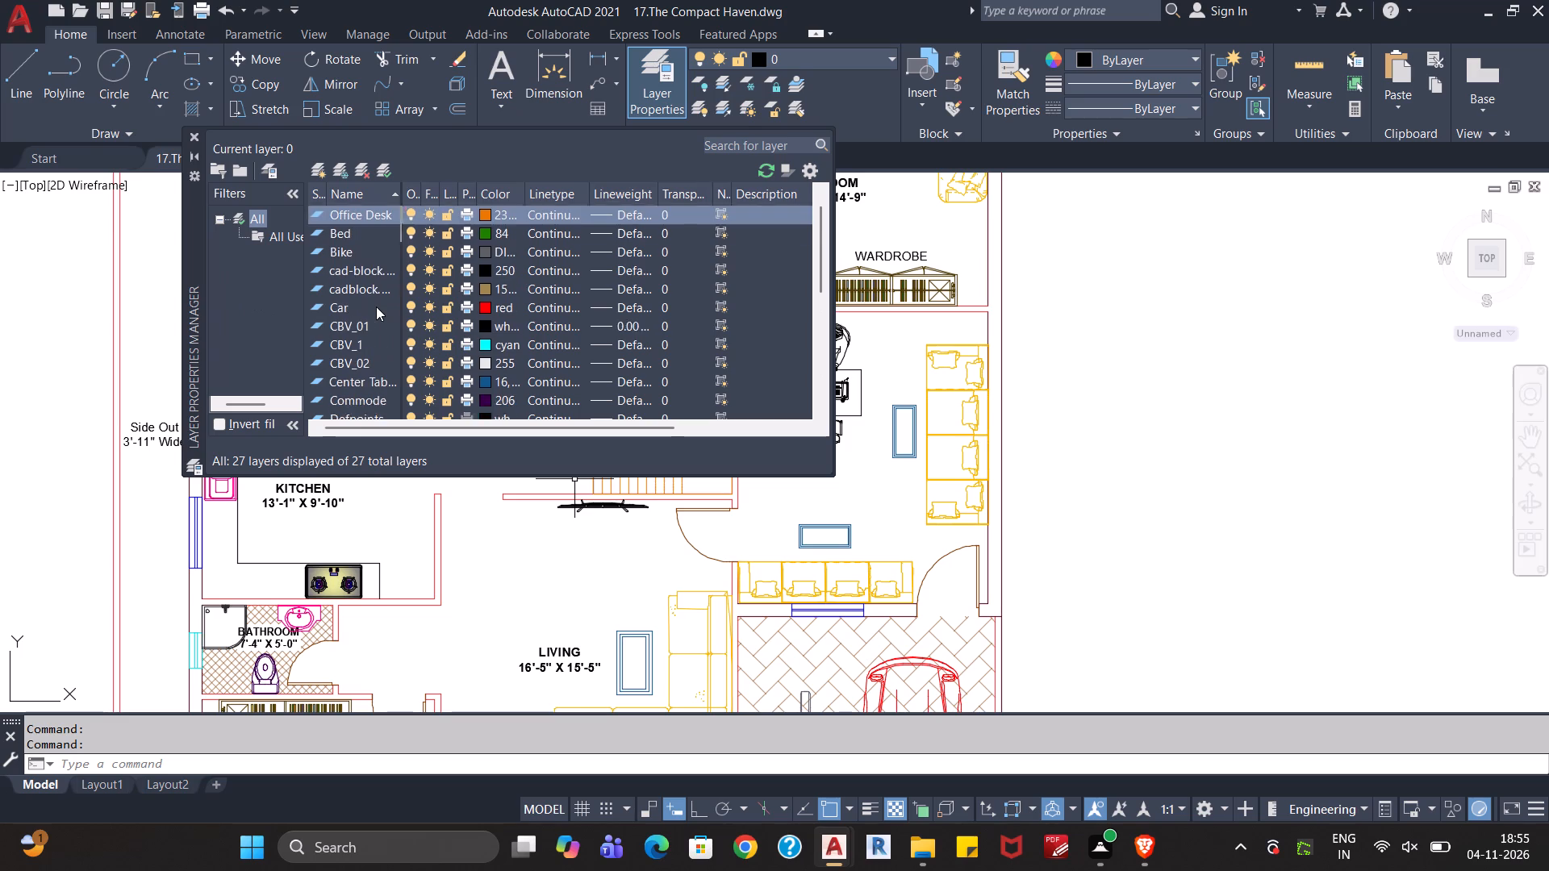
{"action": "scroll", "coordinate": [376, 306], "scroll_direction": "up", "scroll_amount": 3}
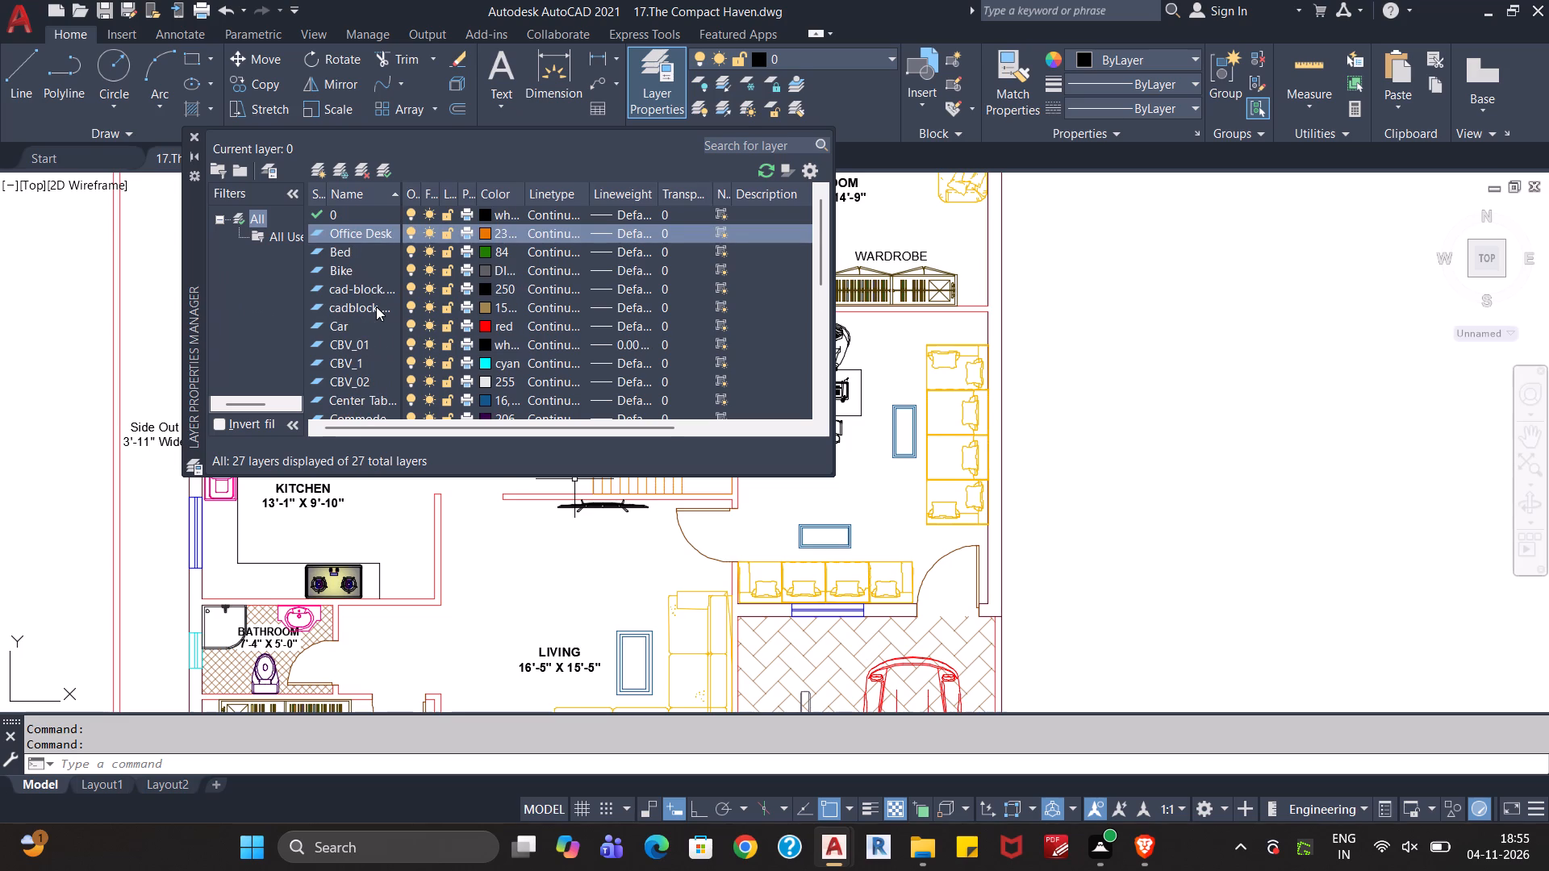
{"action": "left_click", "coordinate": [197, 134]}
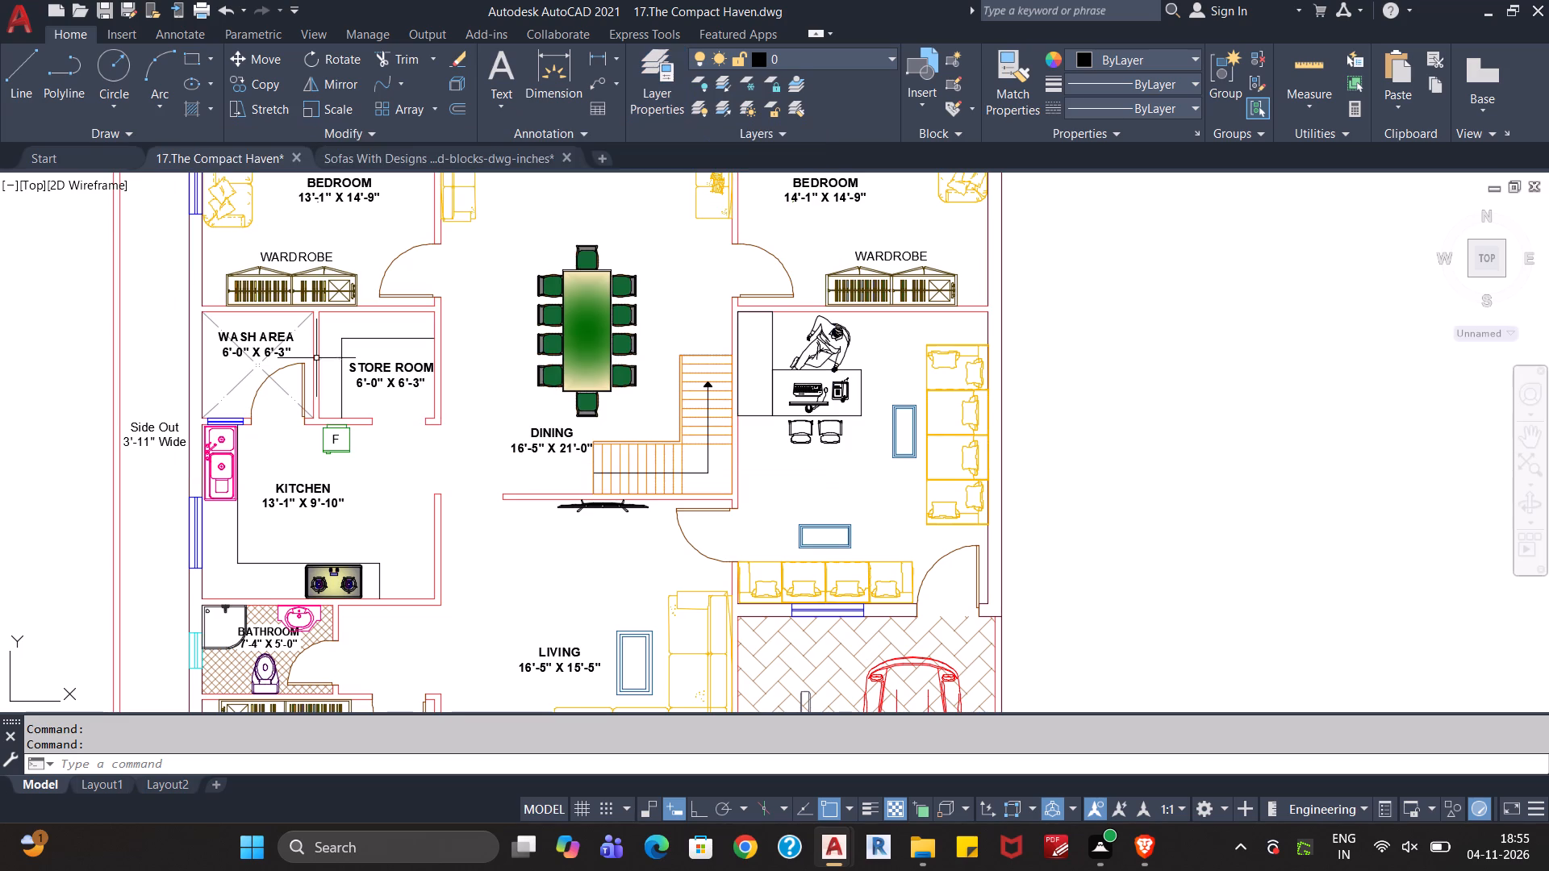
Move the office desk block and the side table rectangle beside it, near the staircase, onto the Office Desk layer.
{"action": "left_click", "coordinate": [841, 348]}
{"action": "left_click", "coordinate": [882, 52]}
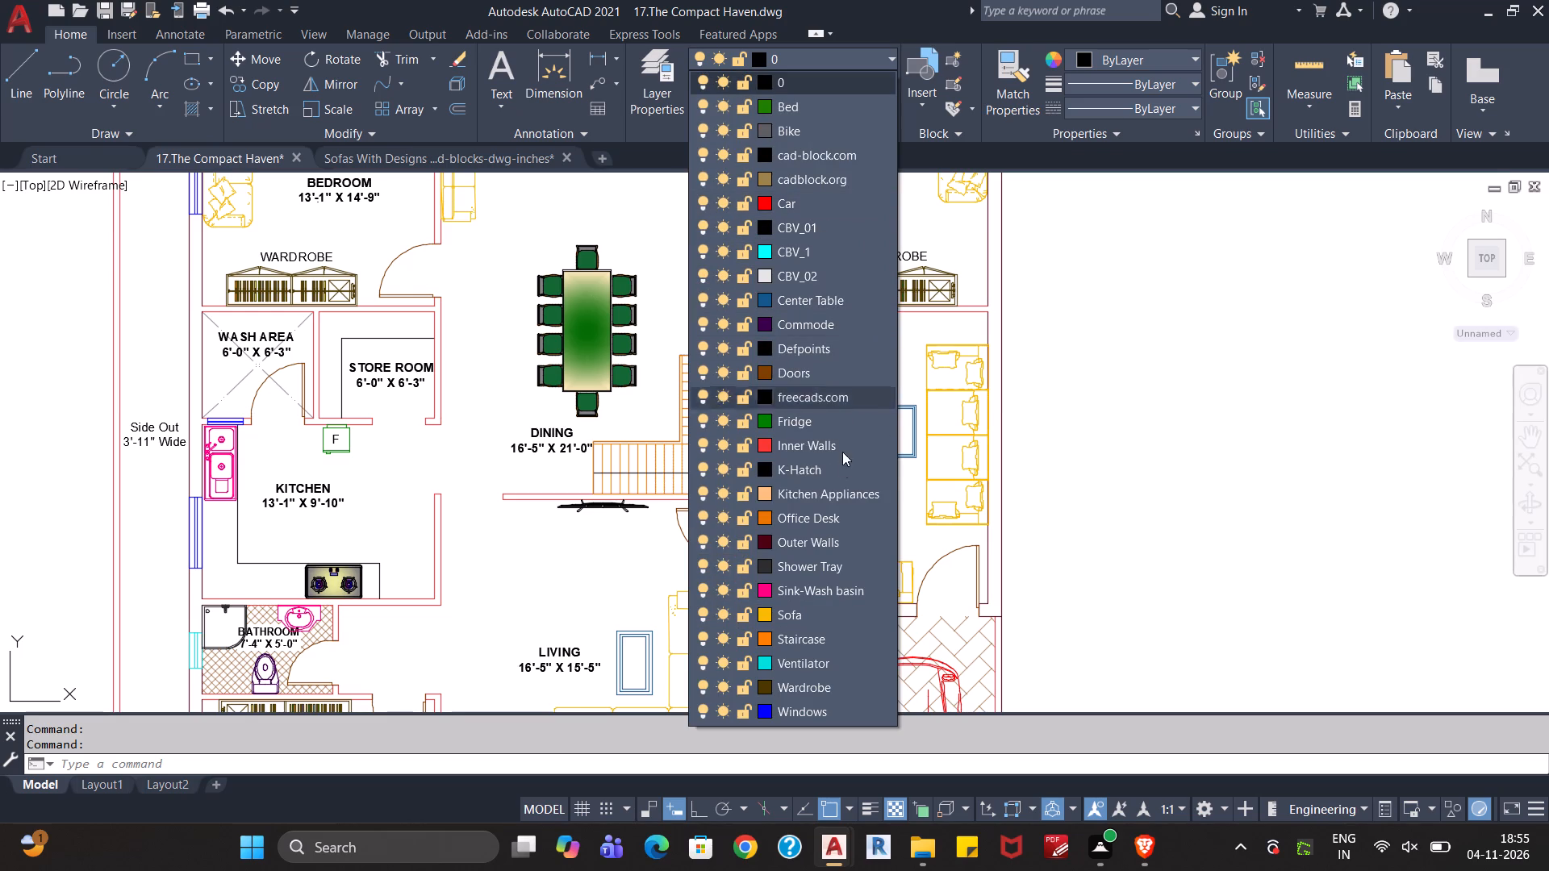
{"action": "key", "text": "Escape"}
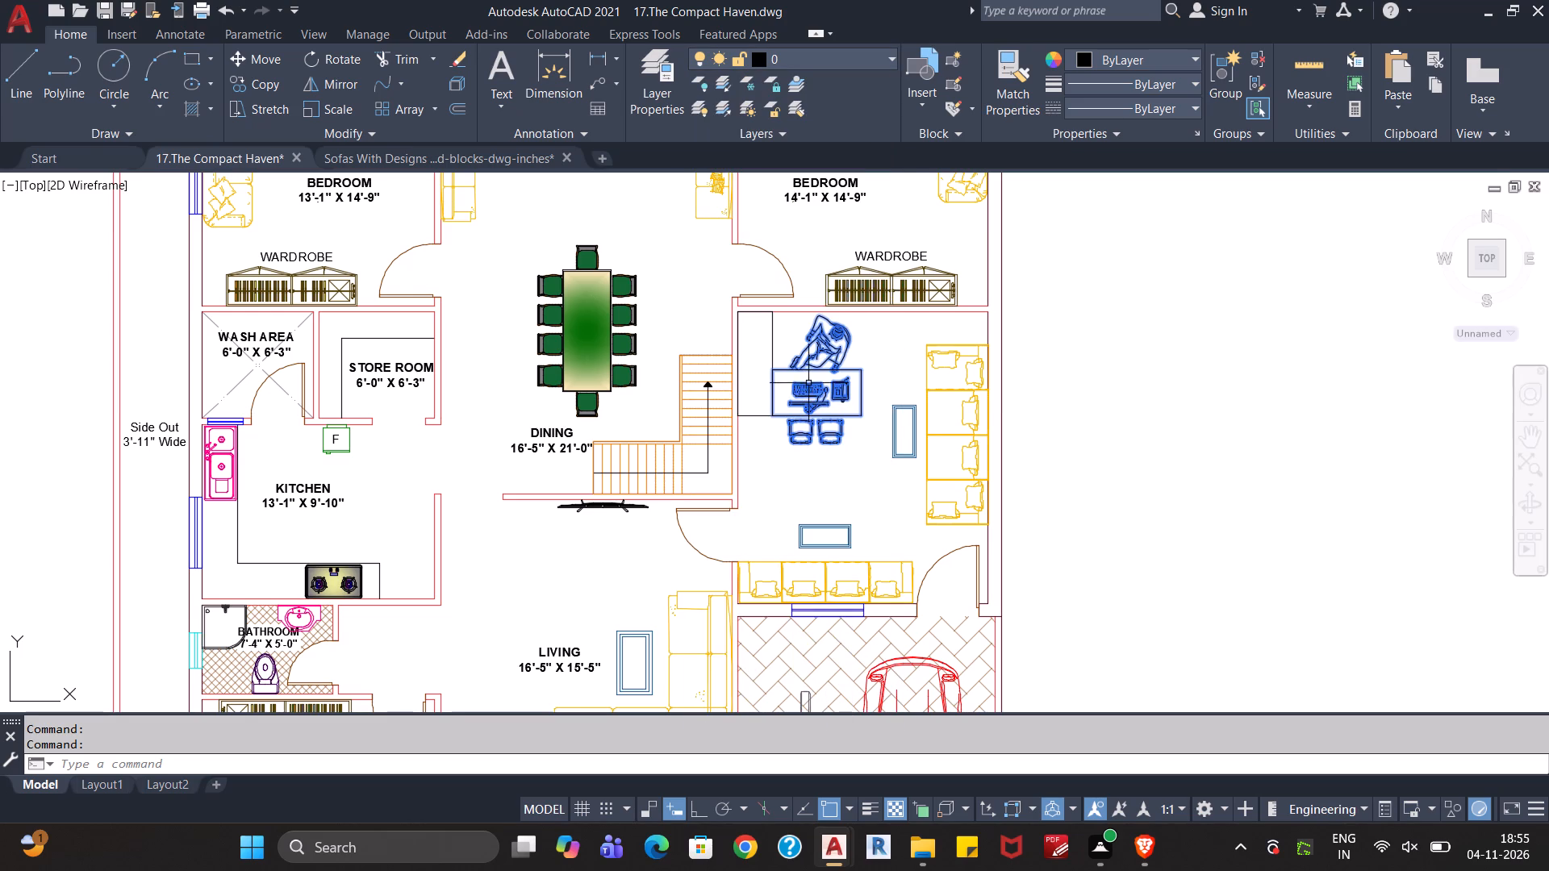
{"action": "left_click", "coordinate": [808, 382]}
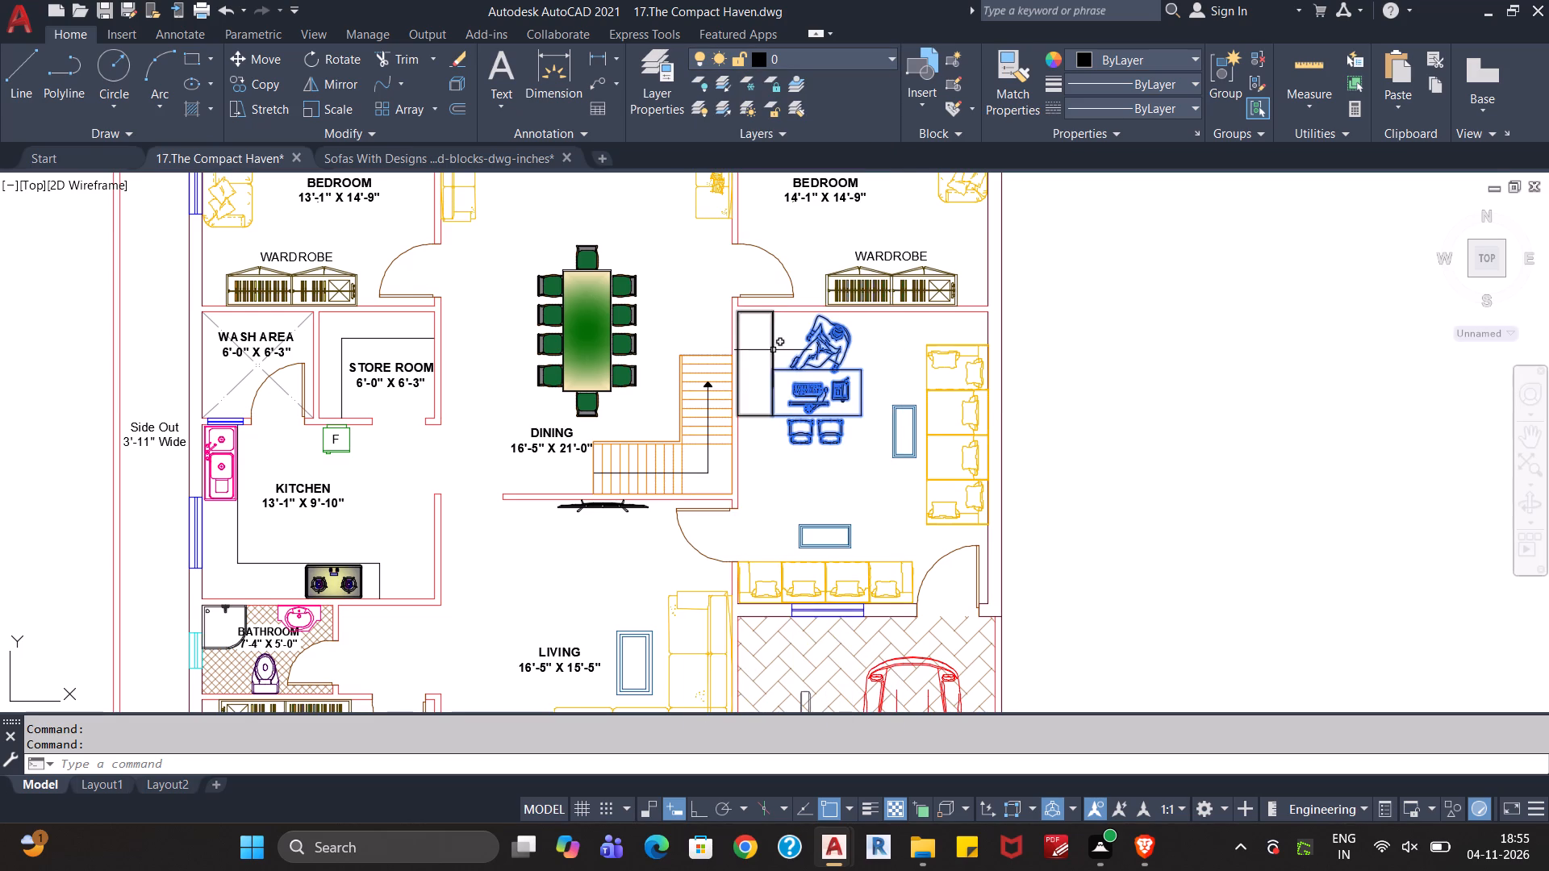
{"action": "left_click", "coordinate": [772, 350]}
{"action": "left_click", "coordinate": [881, 59]}
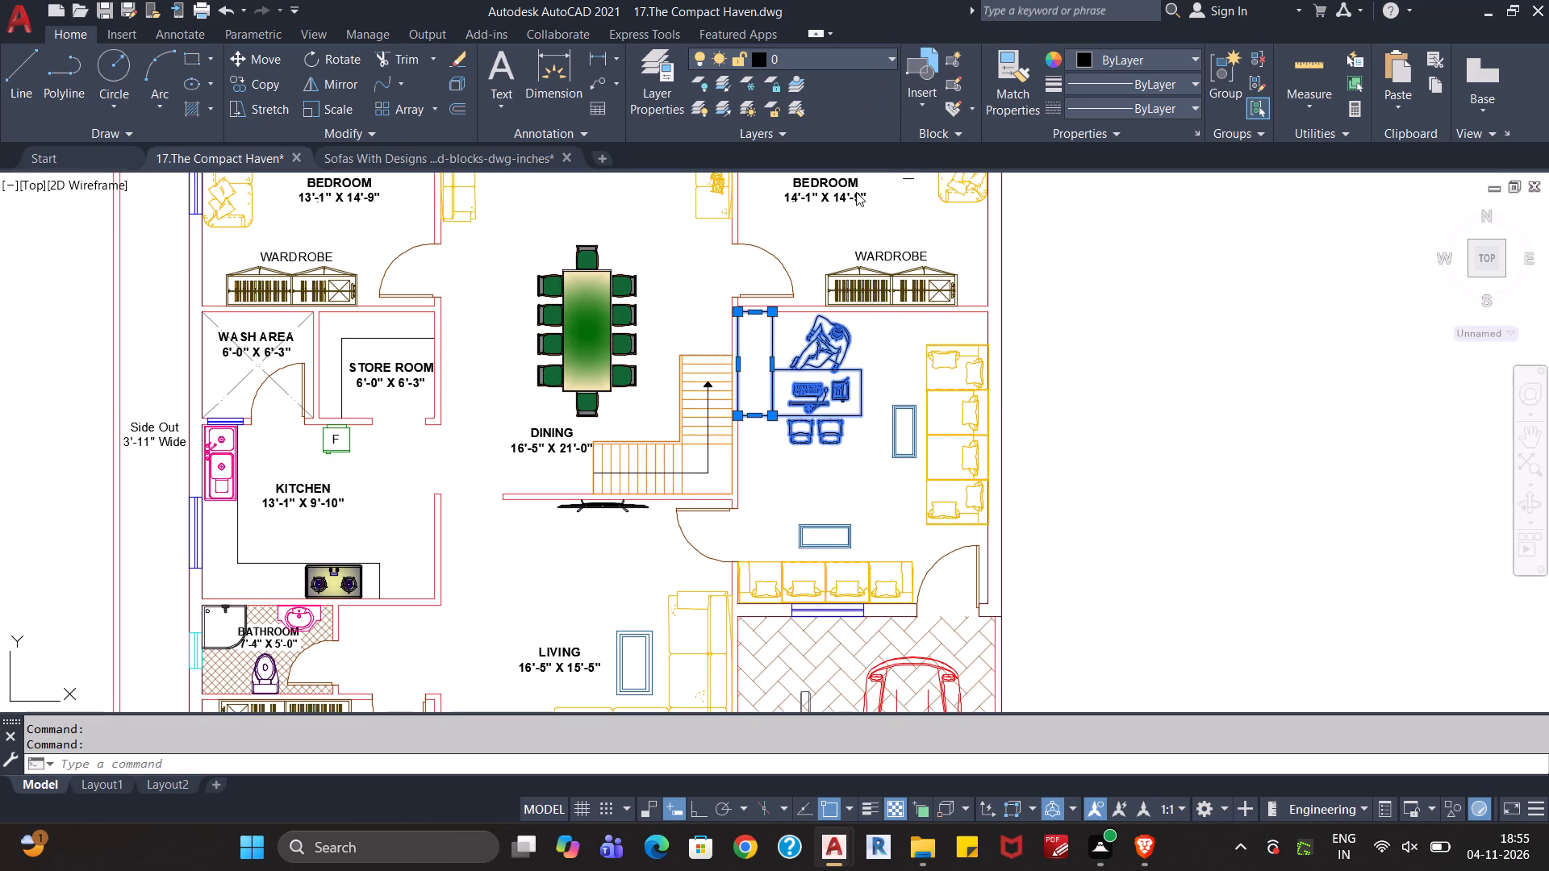
{"action": "scroll", "coordinate": [809, 439], "scroll_direction": "down", "scroll_amount": 1}
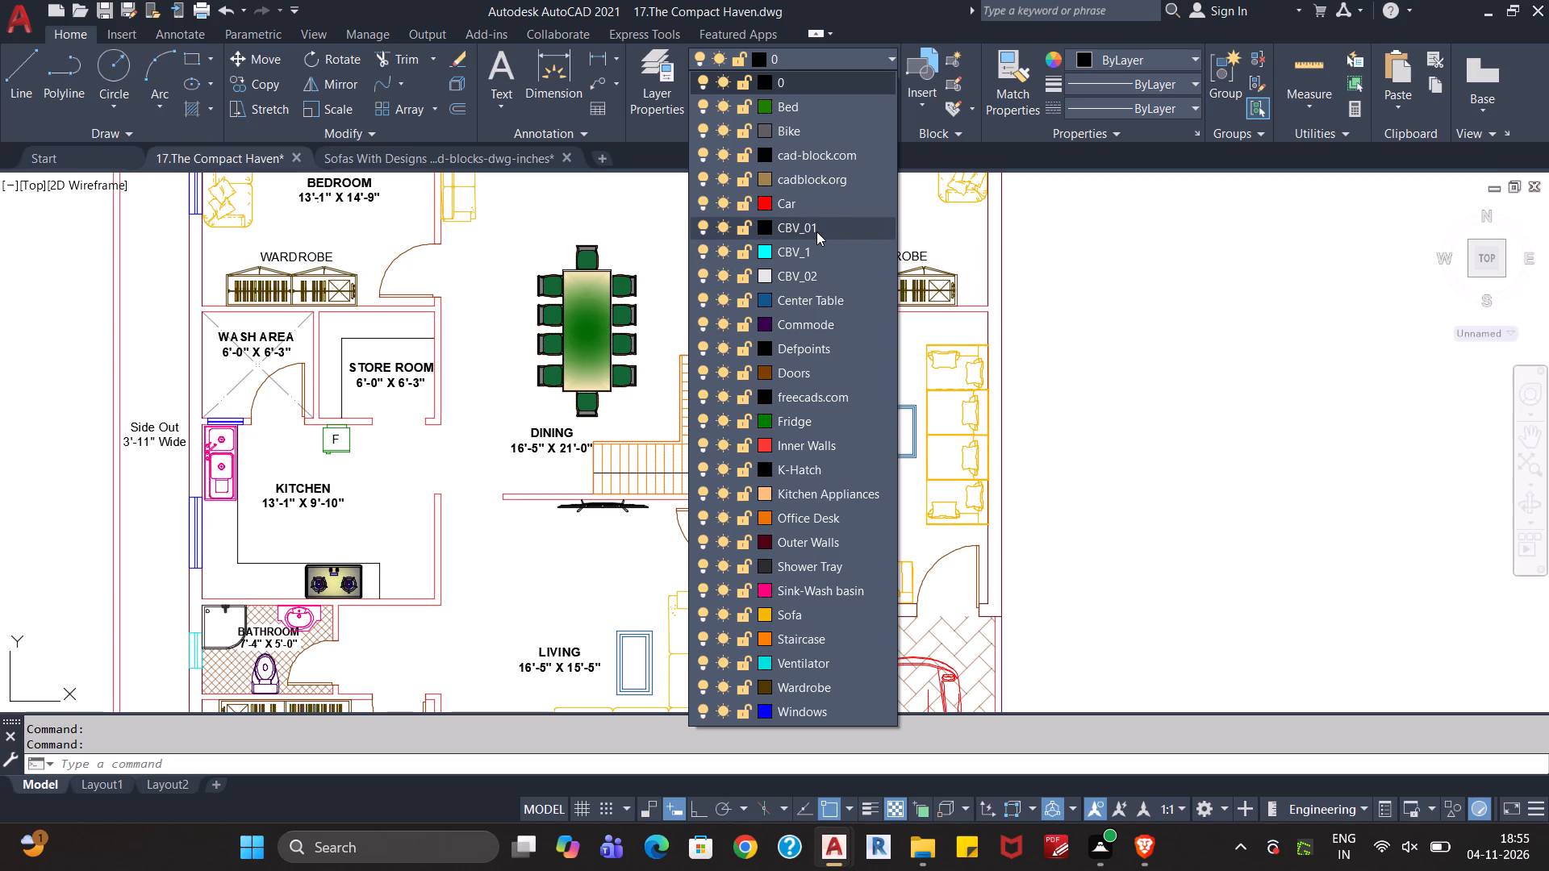
{"action": "left_click", "coordinate": [817, 522]}
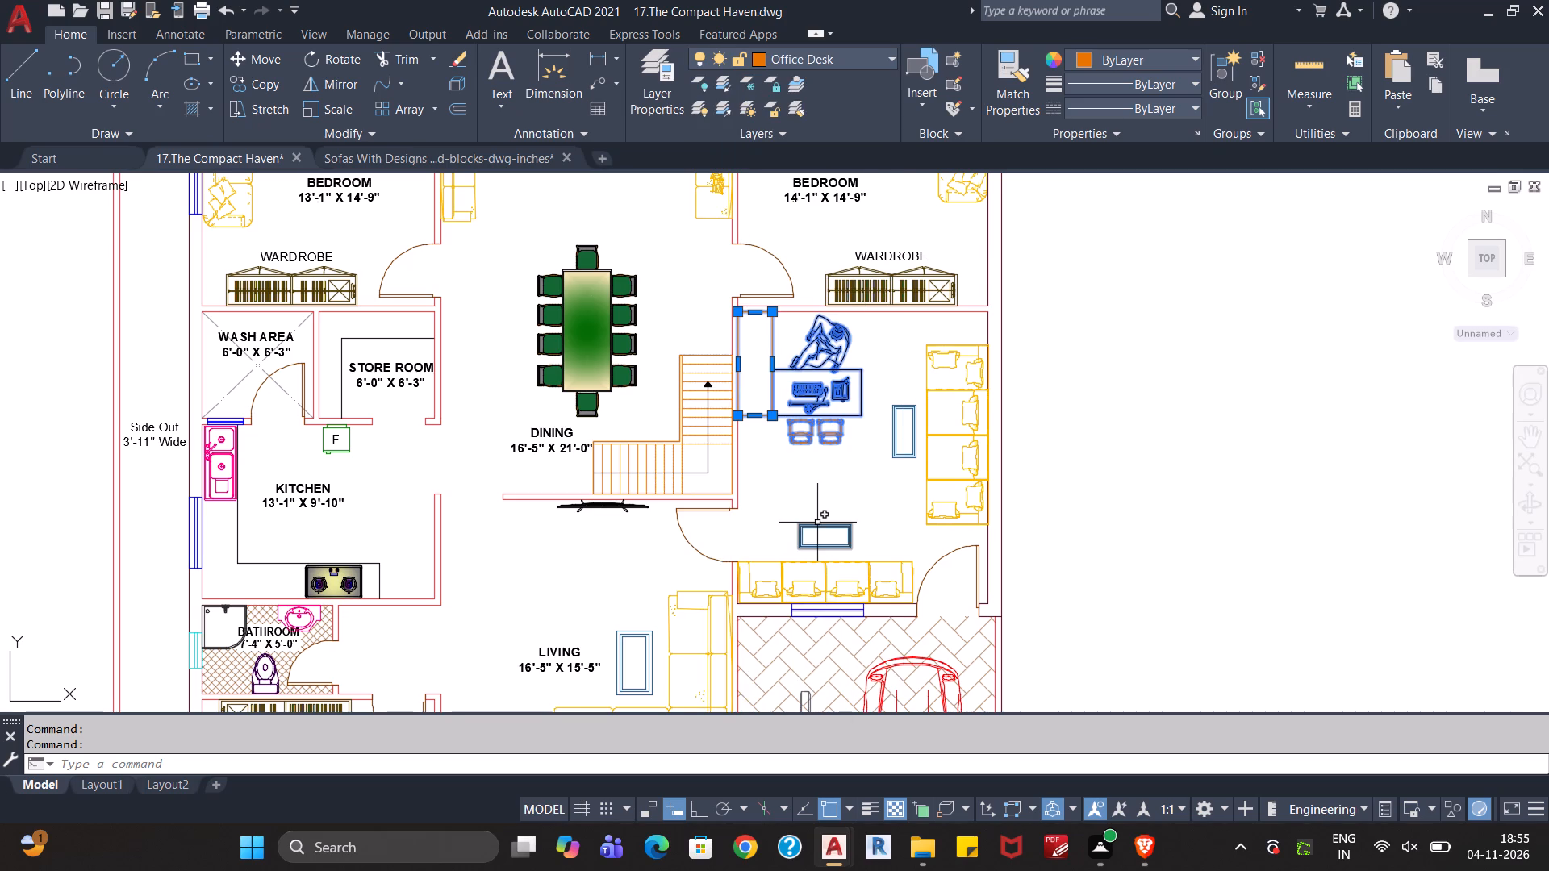
{"action": "key", "text": "Escape"}
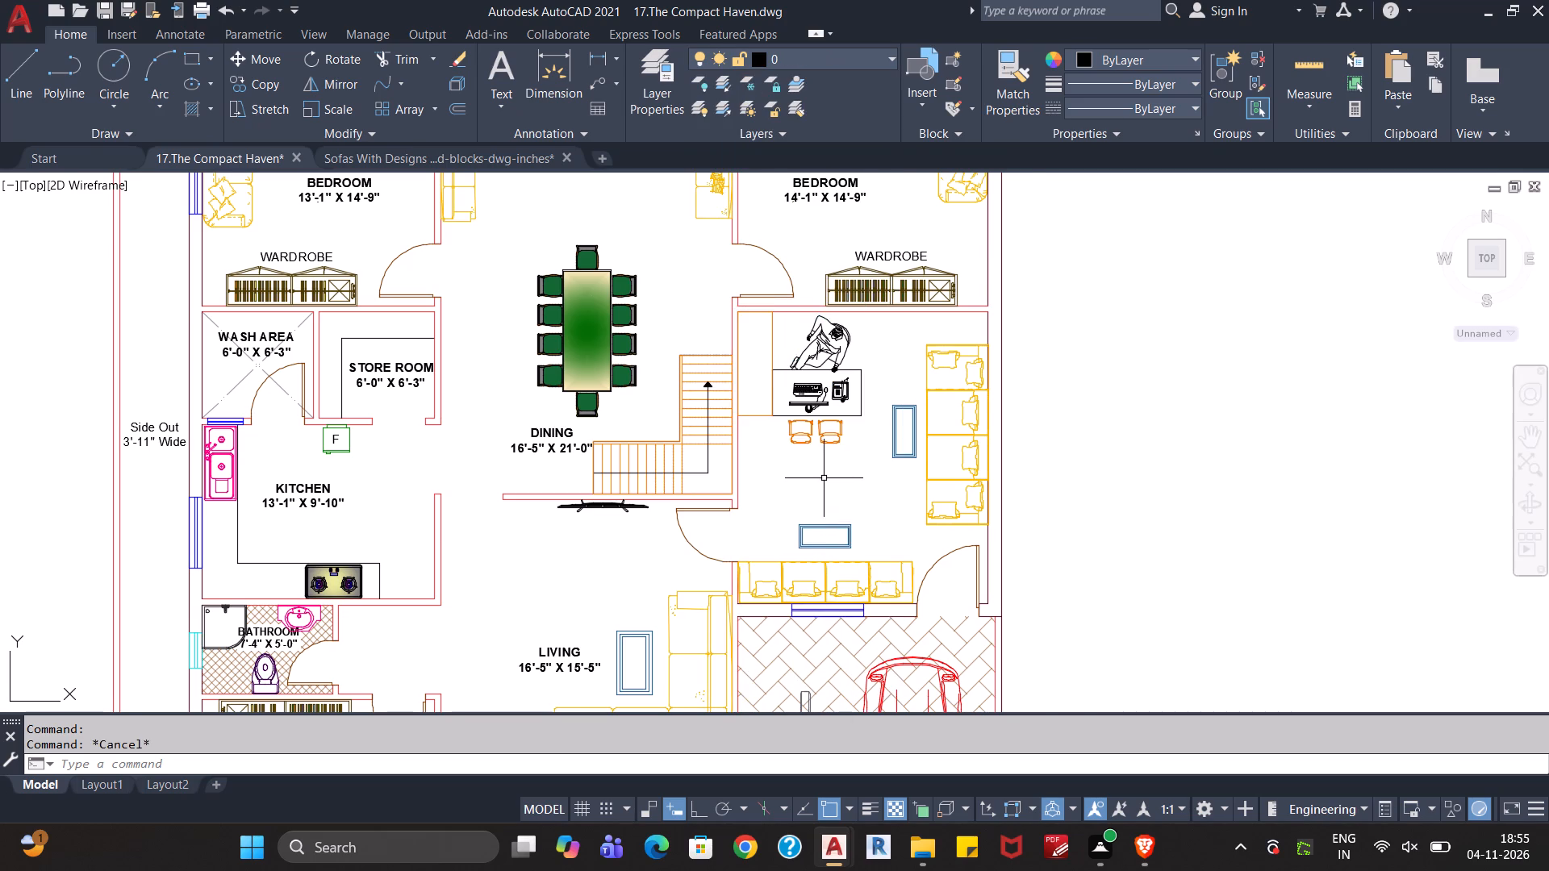
Open the office desk block in the Block Editor, and open its nested Offce Table block for editing.
{"action": "scroll", "coordinate": [825, 476], "scroll_direction": "up", "scroll_amount": 1}
{"action": "middle_click_drag", "start_coordinate": [853, 462], "coordinate": [841, 521]}
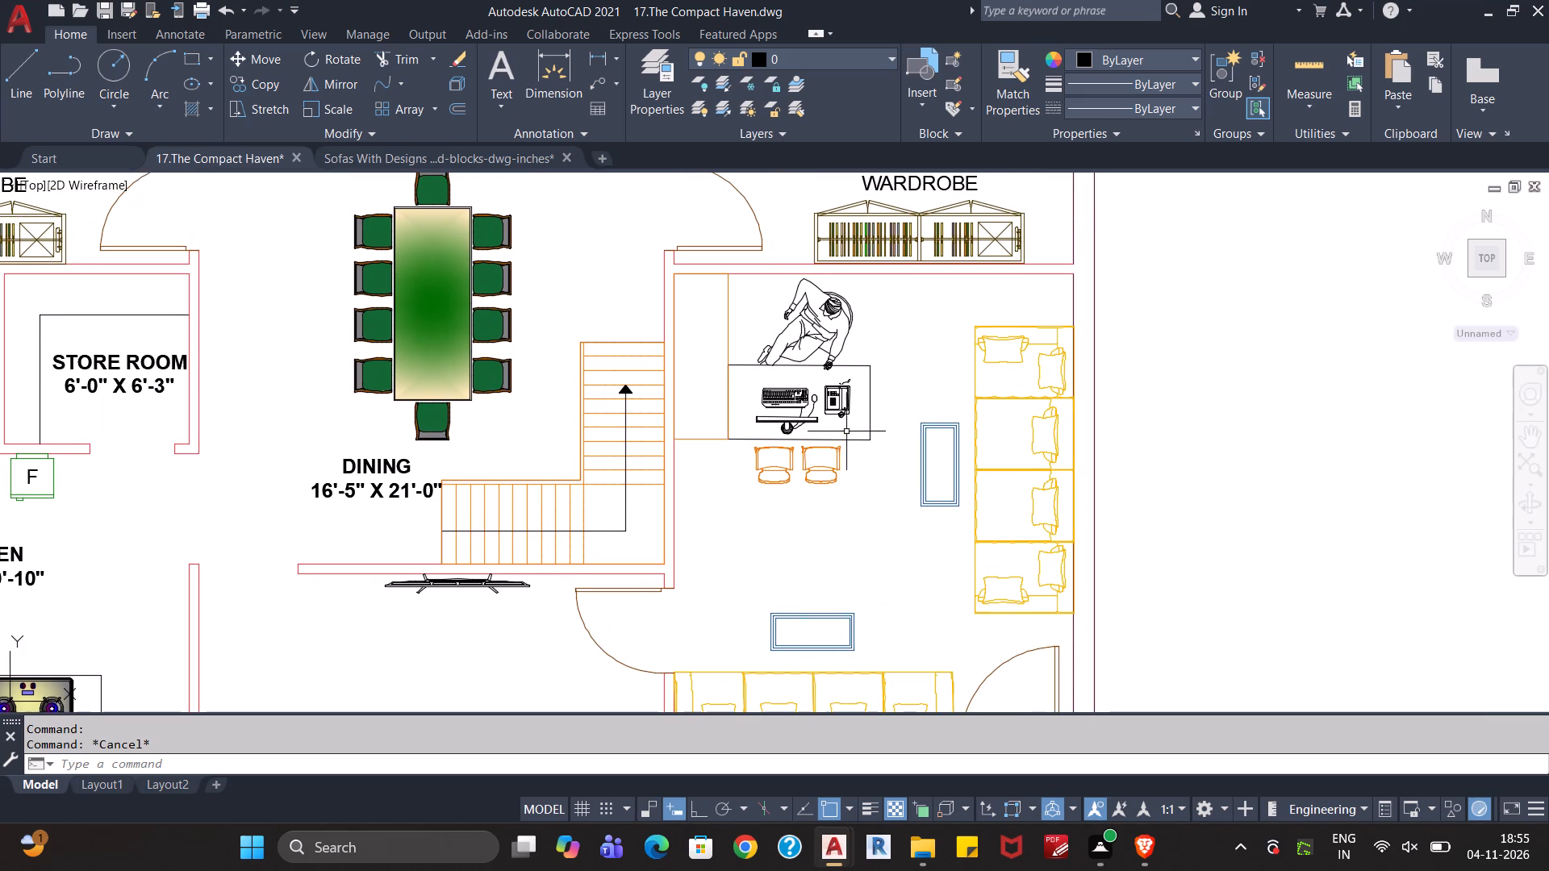
{"action": "double_click", "coordinate": [871, 410]}
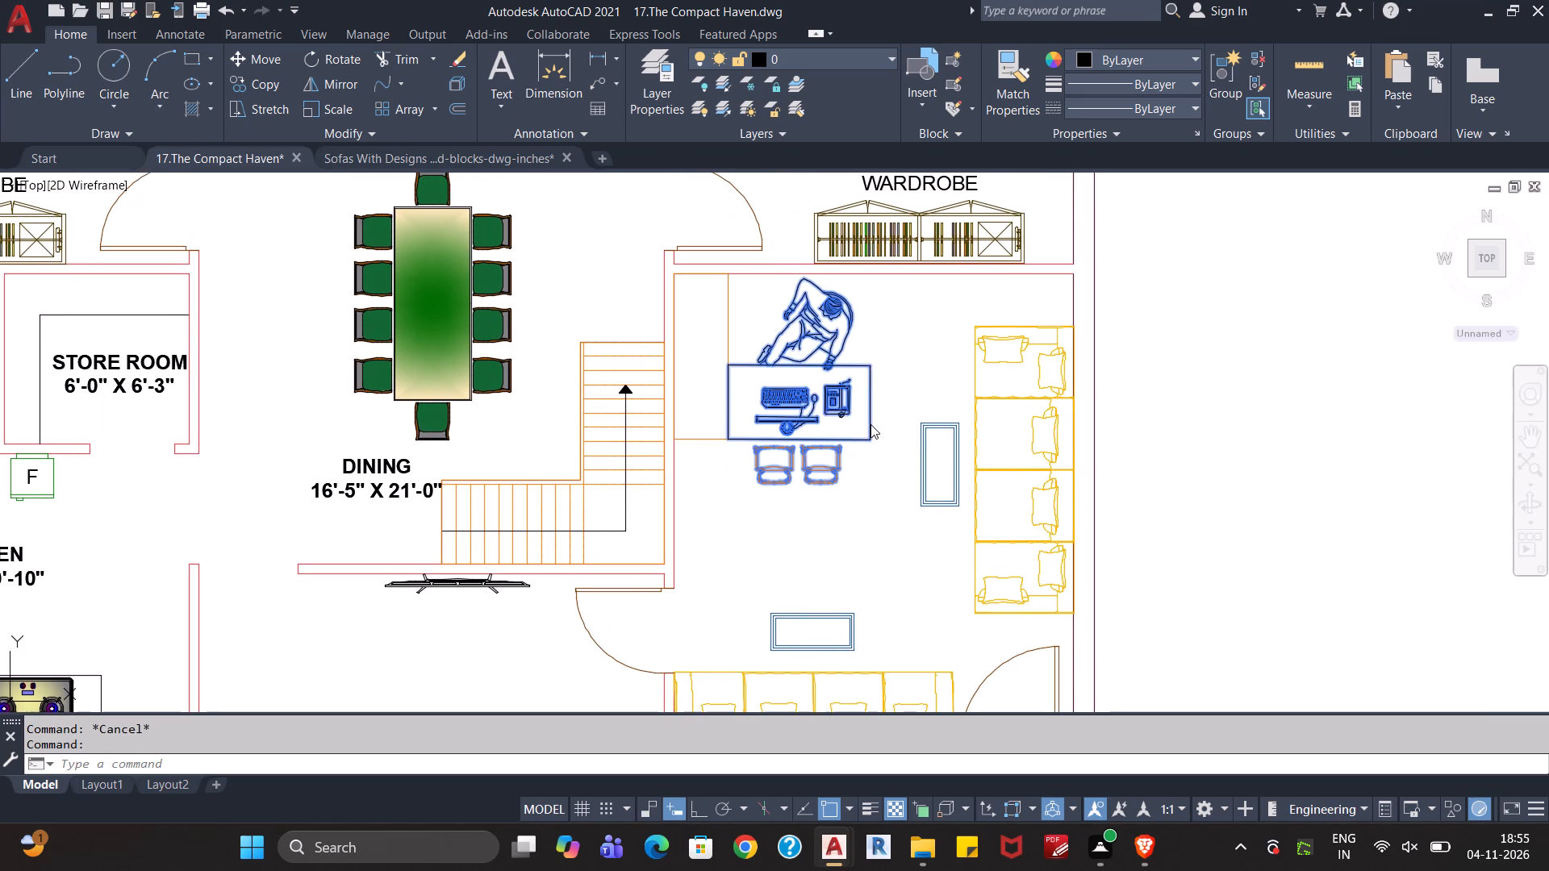
{"action": "left_click", "coordinate": [745, 551]}
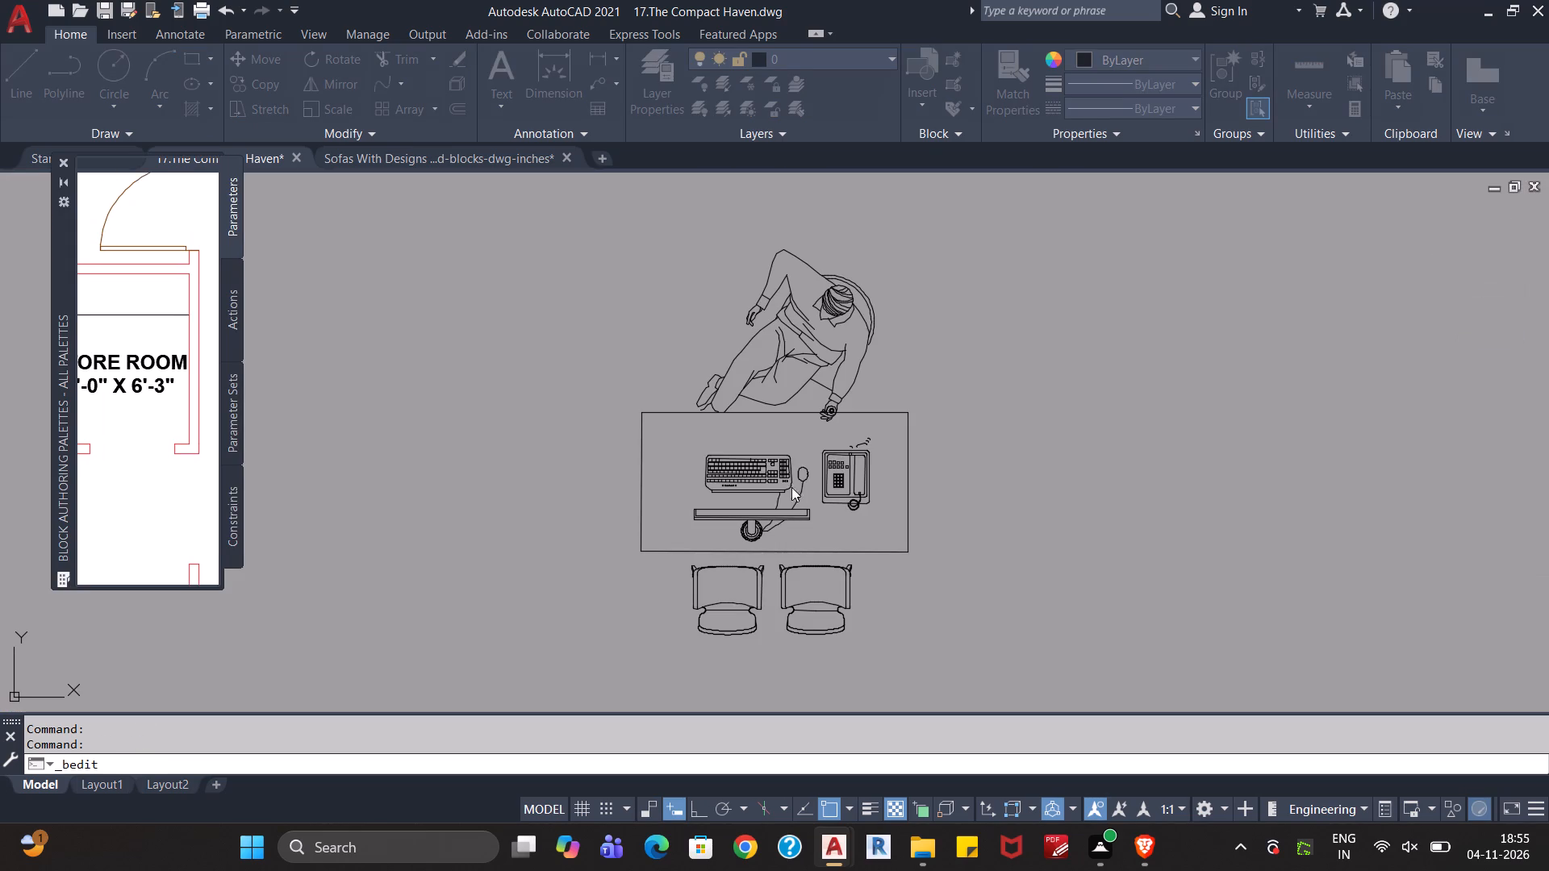
{"action": "left_click", "coordinate": [920, 385]}
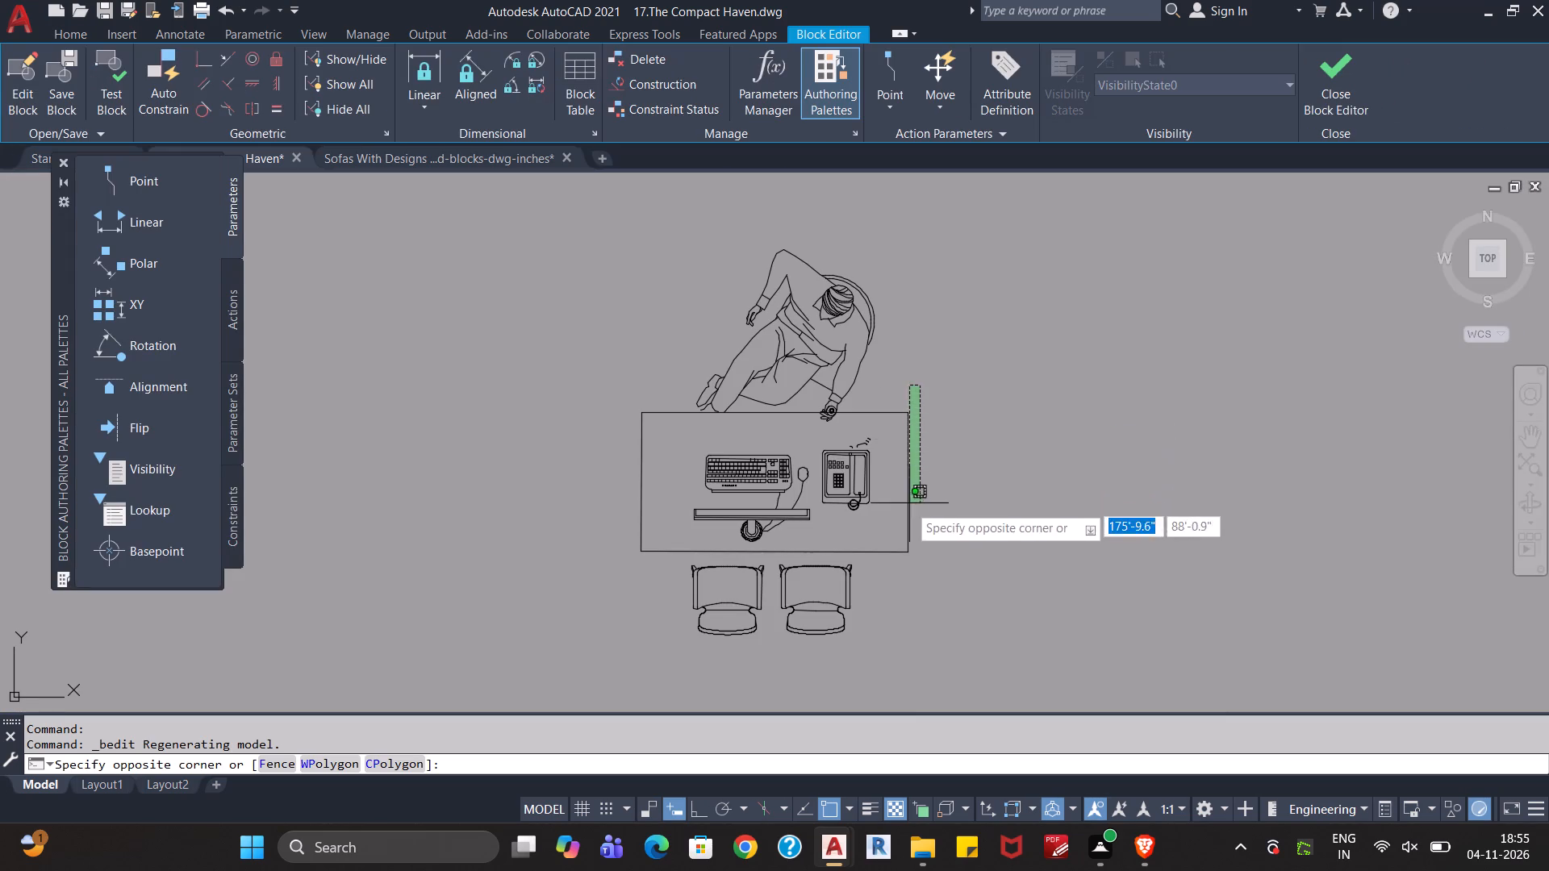
{"action": "left_click", "coordinate": [896, 561]}
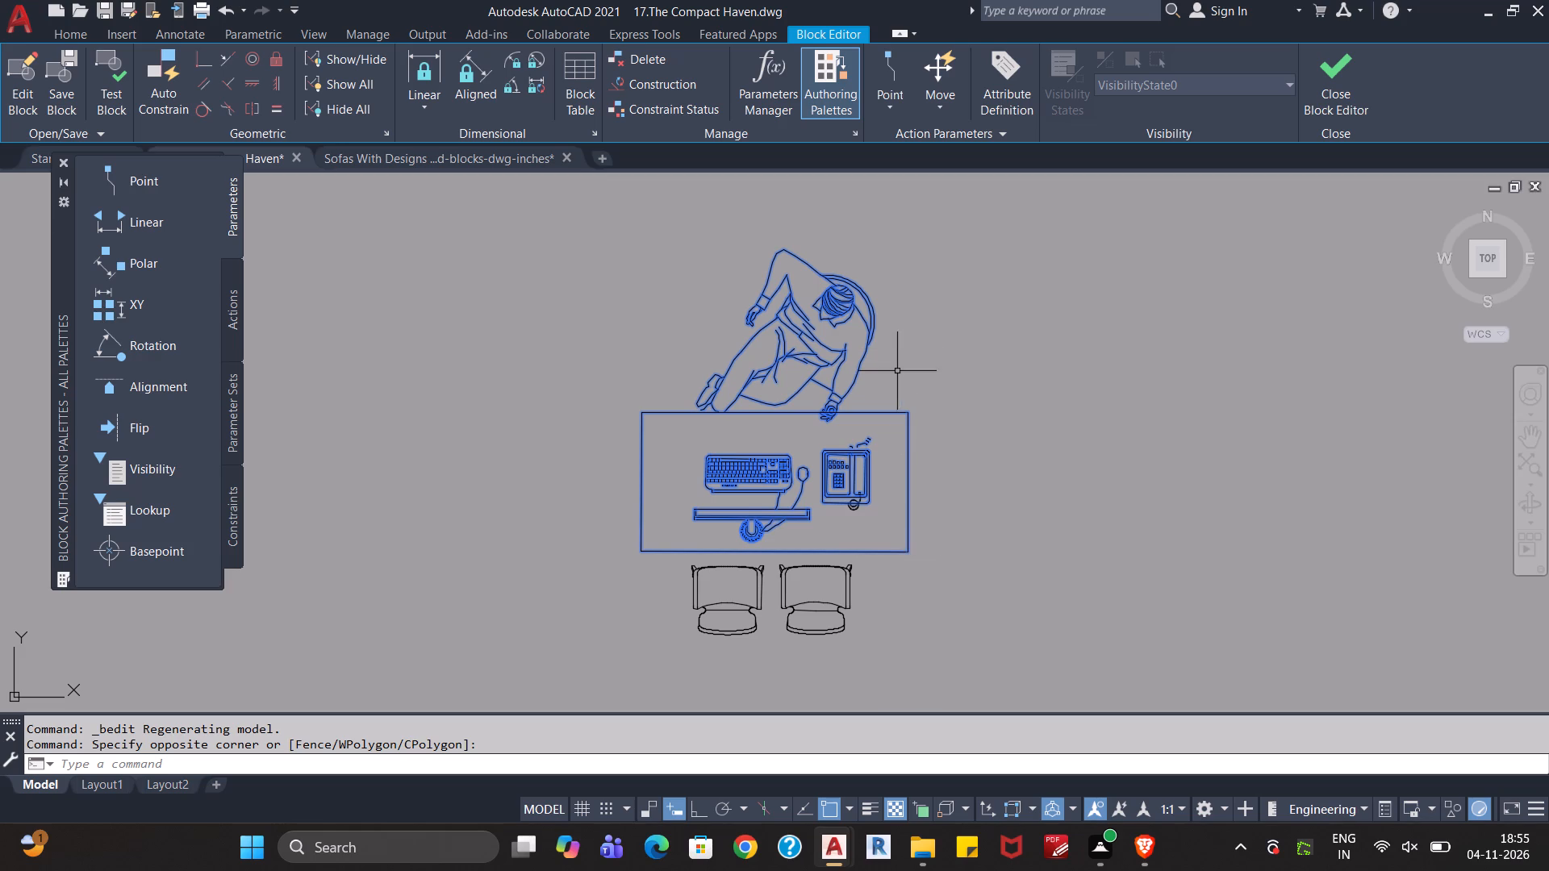
{"action": "left_click", "coordinate": [916, 223], "text": "shift"}
{"action": "left_click", "coordinate": [825, 332], "text": "shift"}
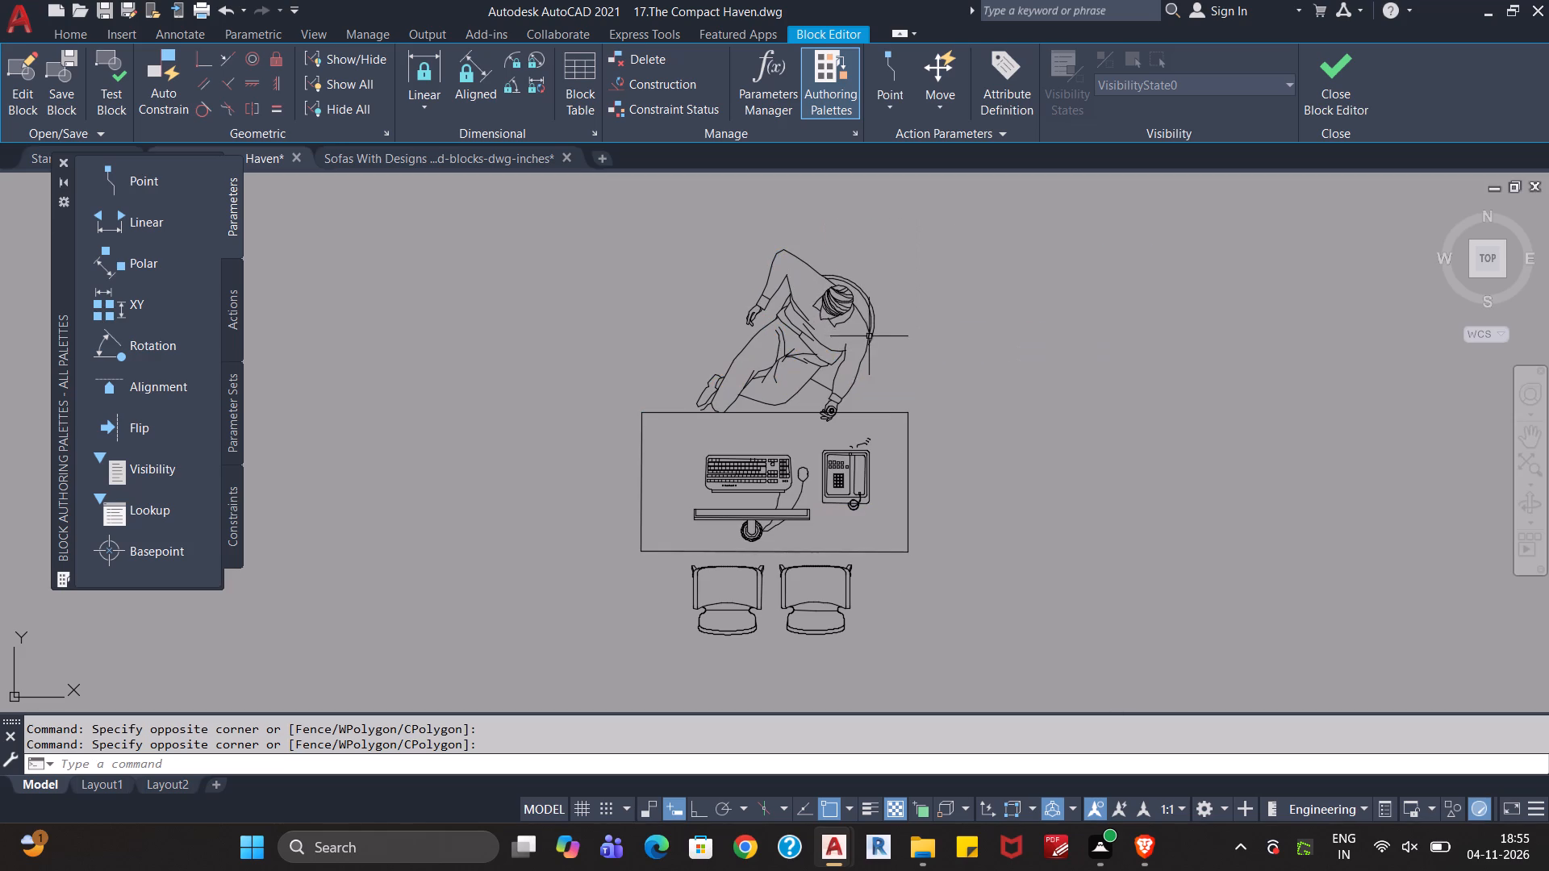
{"action": "left_click", "coordinate": [860, 411]}
{"action": "triple_click", "coordinate": [860, 411]}
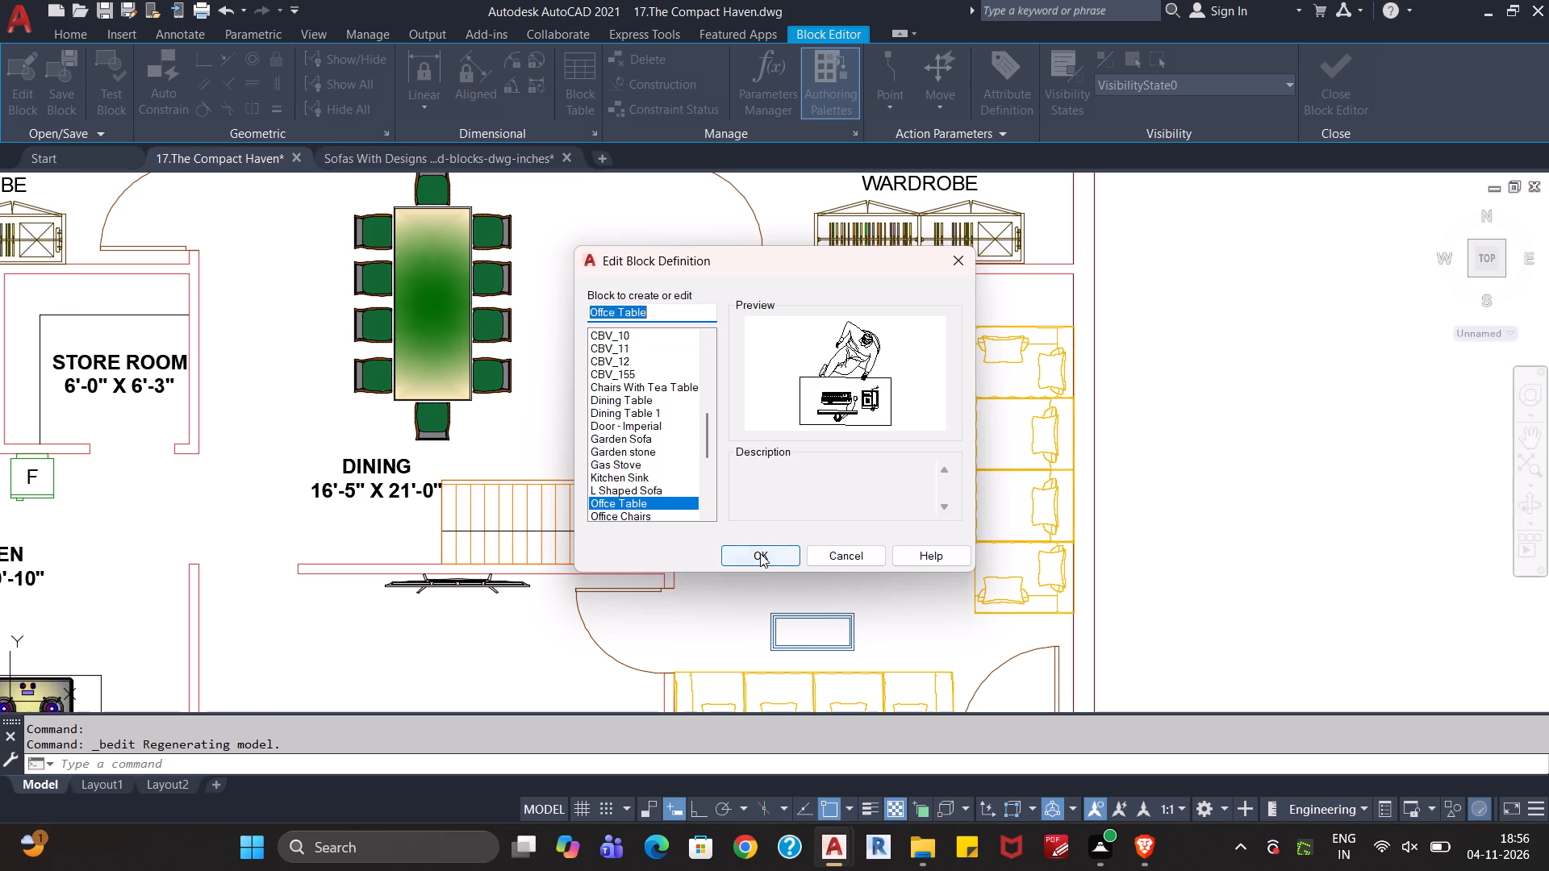
{"action": "left_click", "coordinate": [760, 553]}
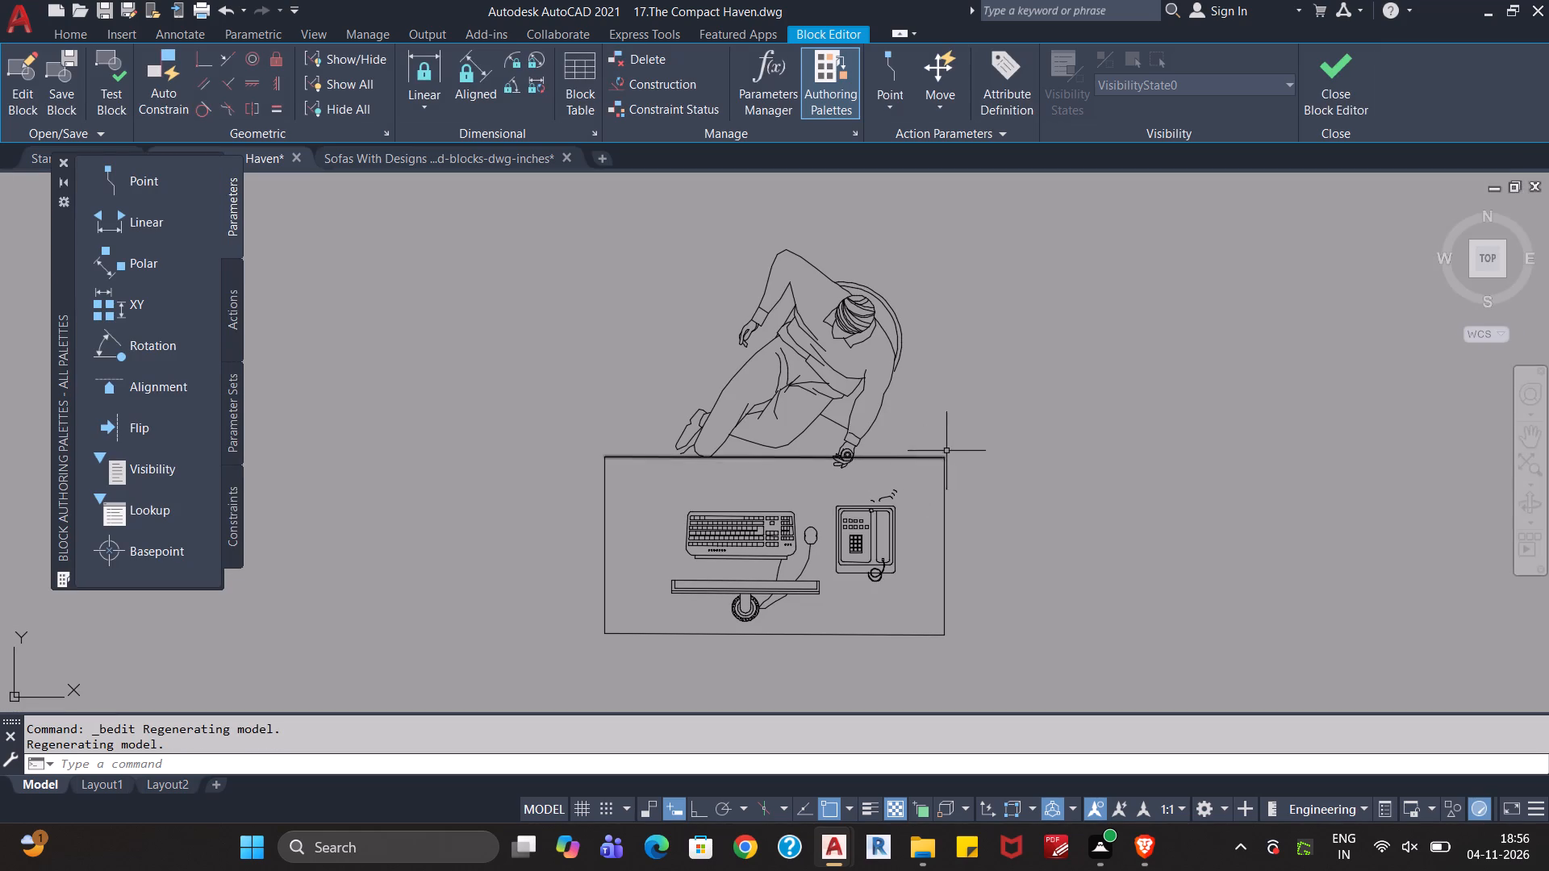
Move all the edges of the desk outline in the Offce Table block onto the Office Desk layer.
{"action": "left_click", "coordinate": [958, 439]}
{"action": "left_click", "coordinate": [914, 654]}
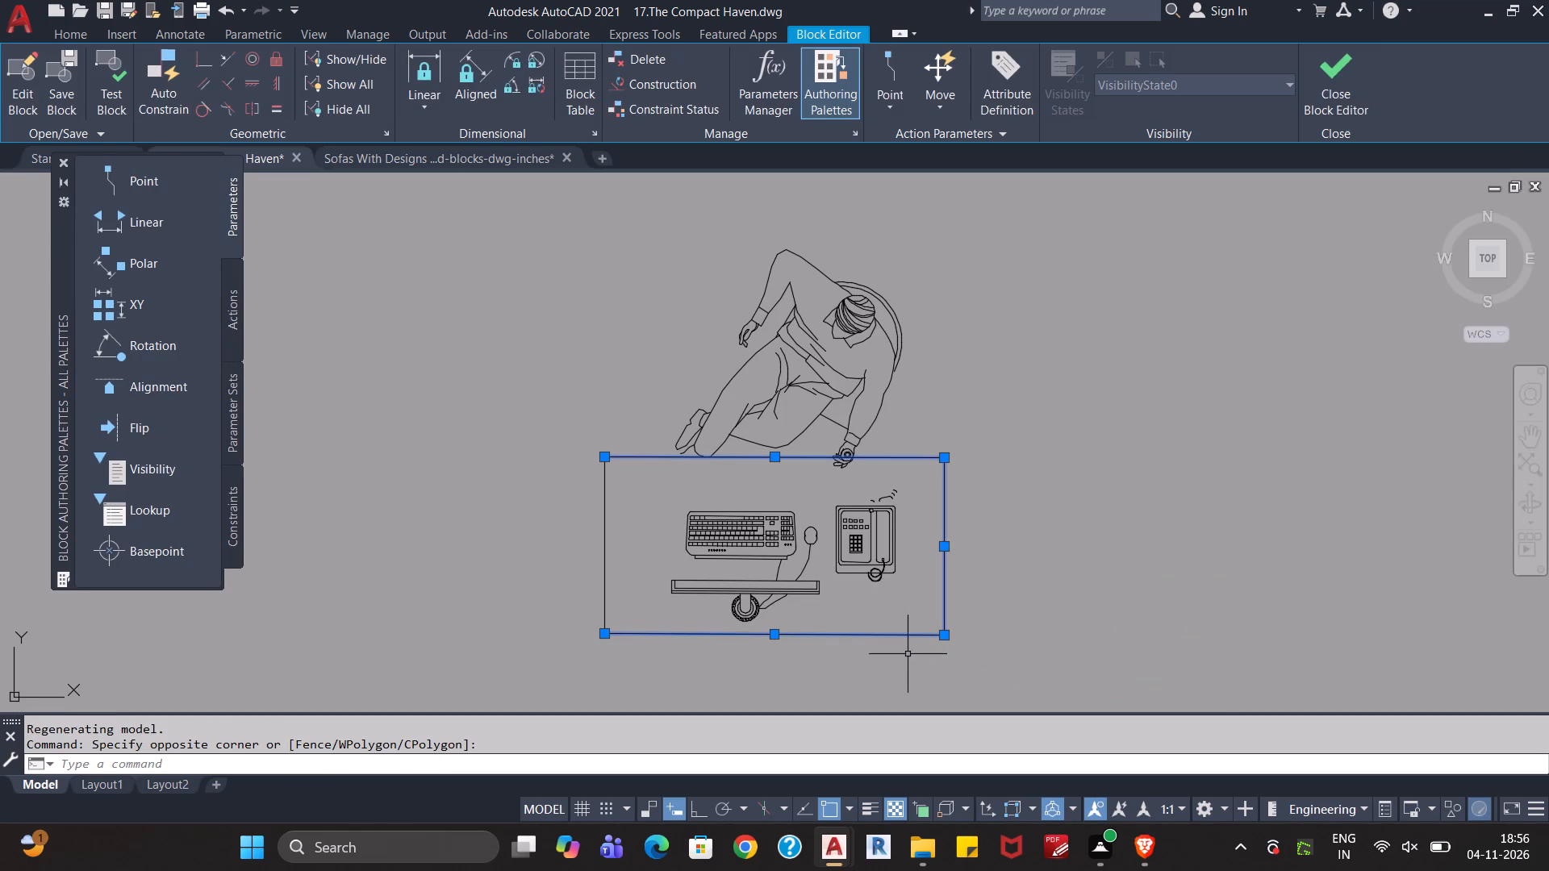
{"action": "left_click", "coordinate": [652, 541]}
{"action": "left_click", "coordinate": [577, 562]}
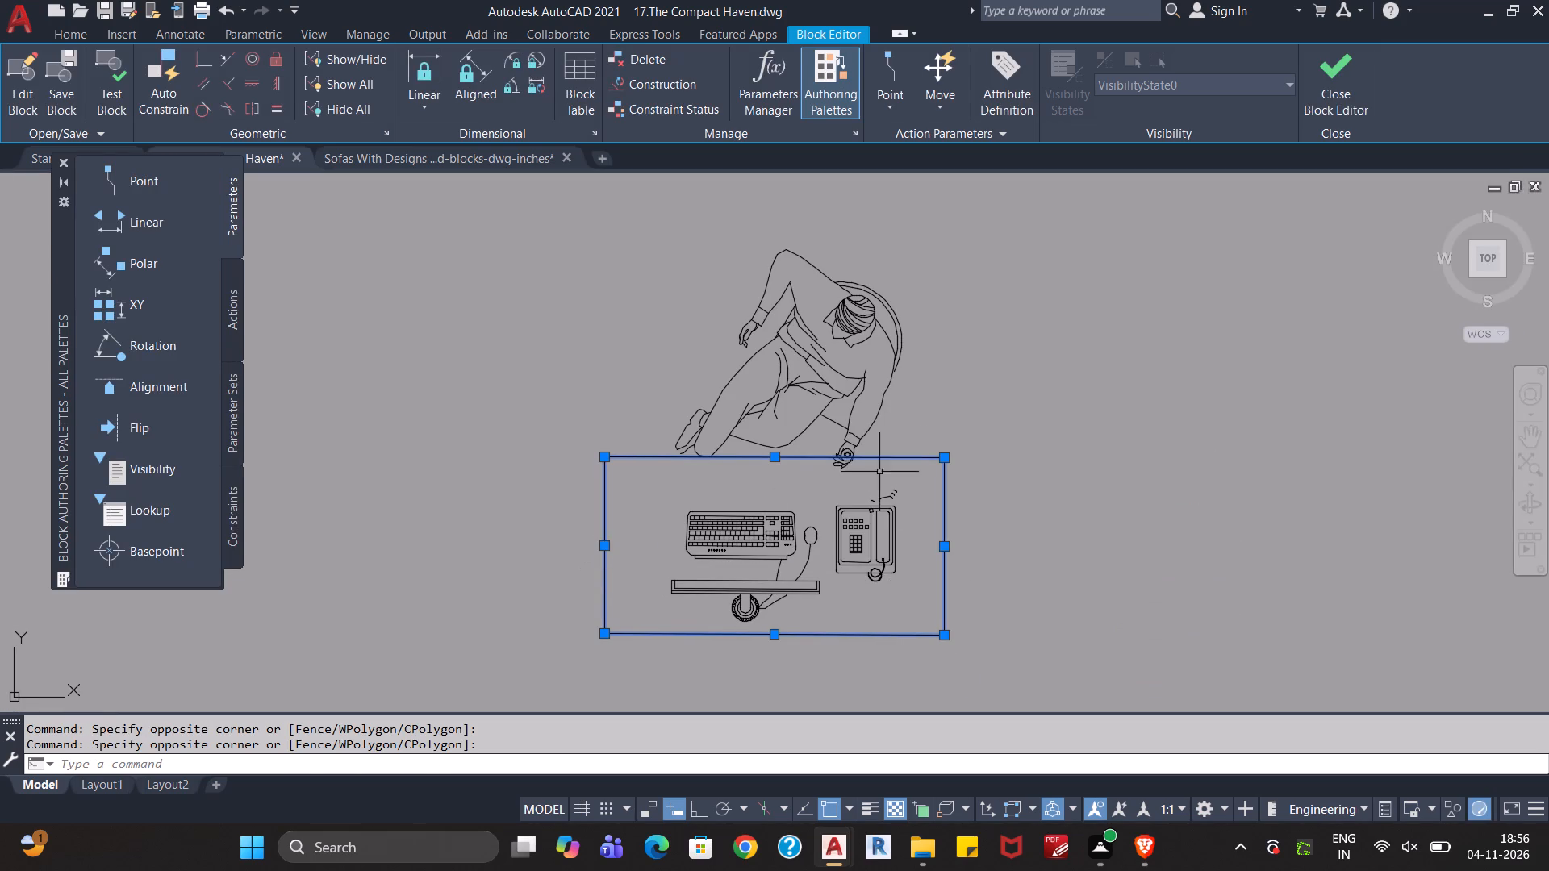
{"action": "left_click", "coordinate": [79, 35]}
{"action": "left_click", "coordinate": [824, 52]}
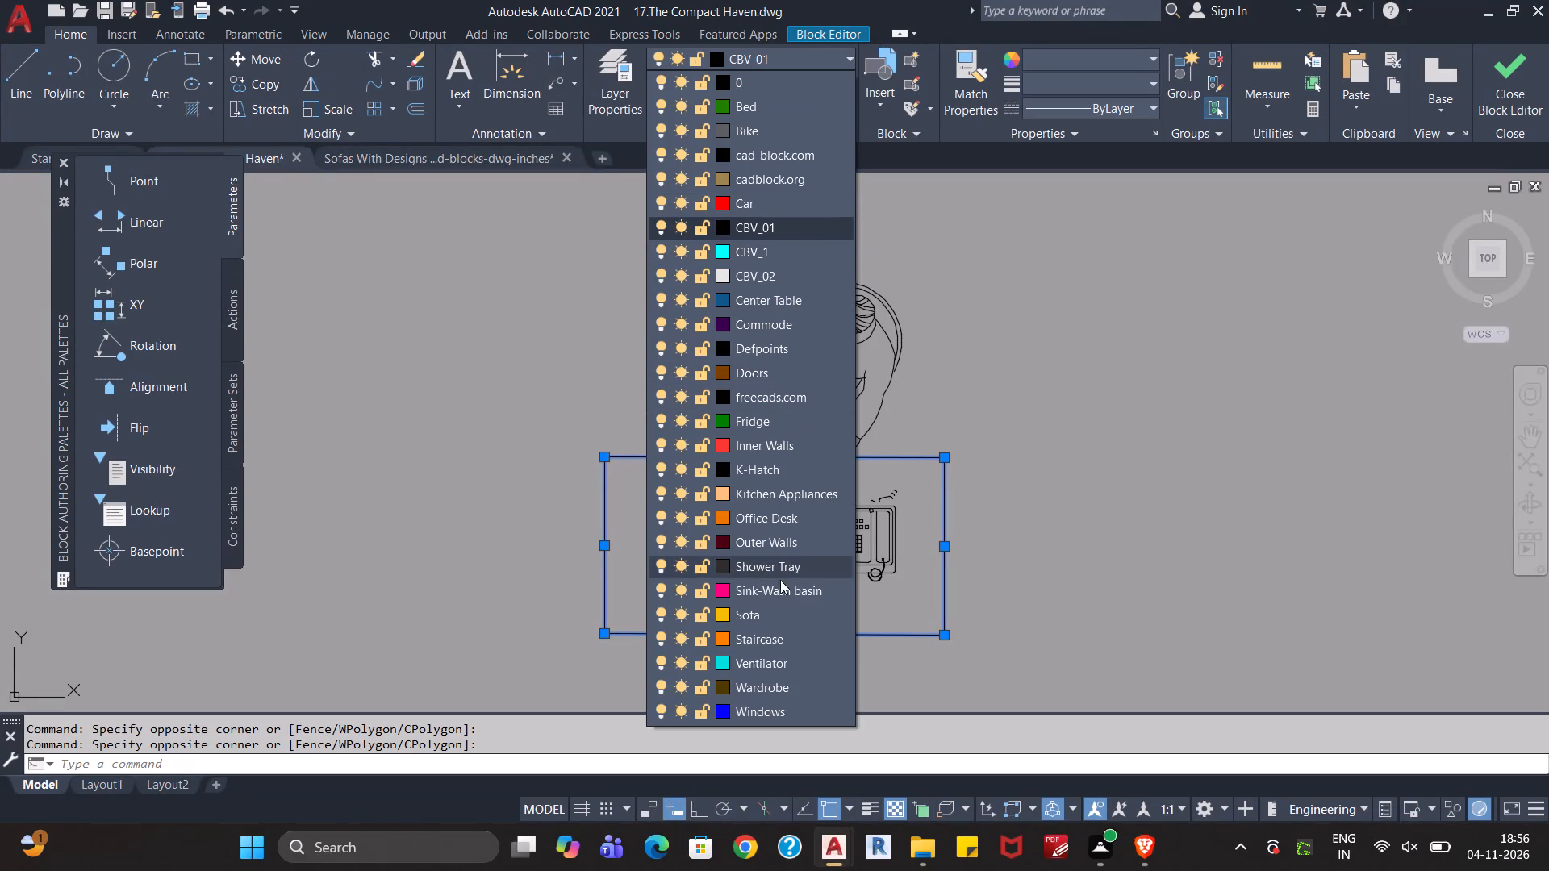
{"action": "left_click", "coordinate": [795, 514]}
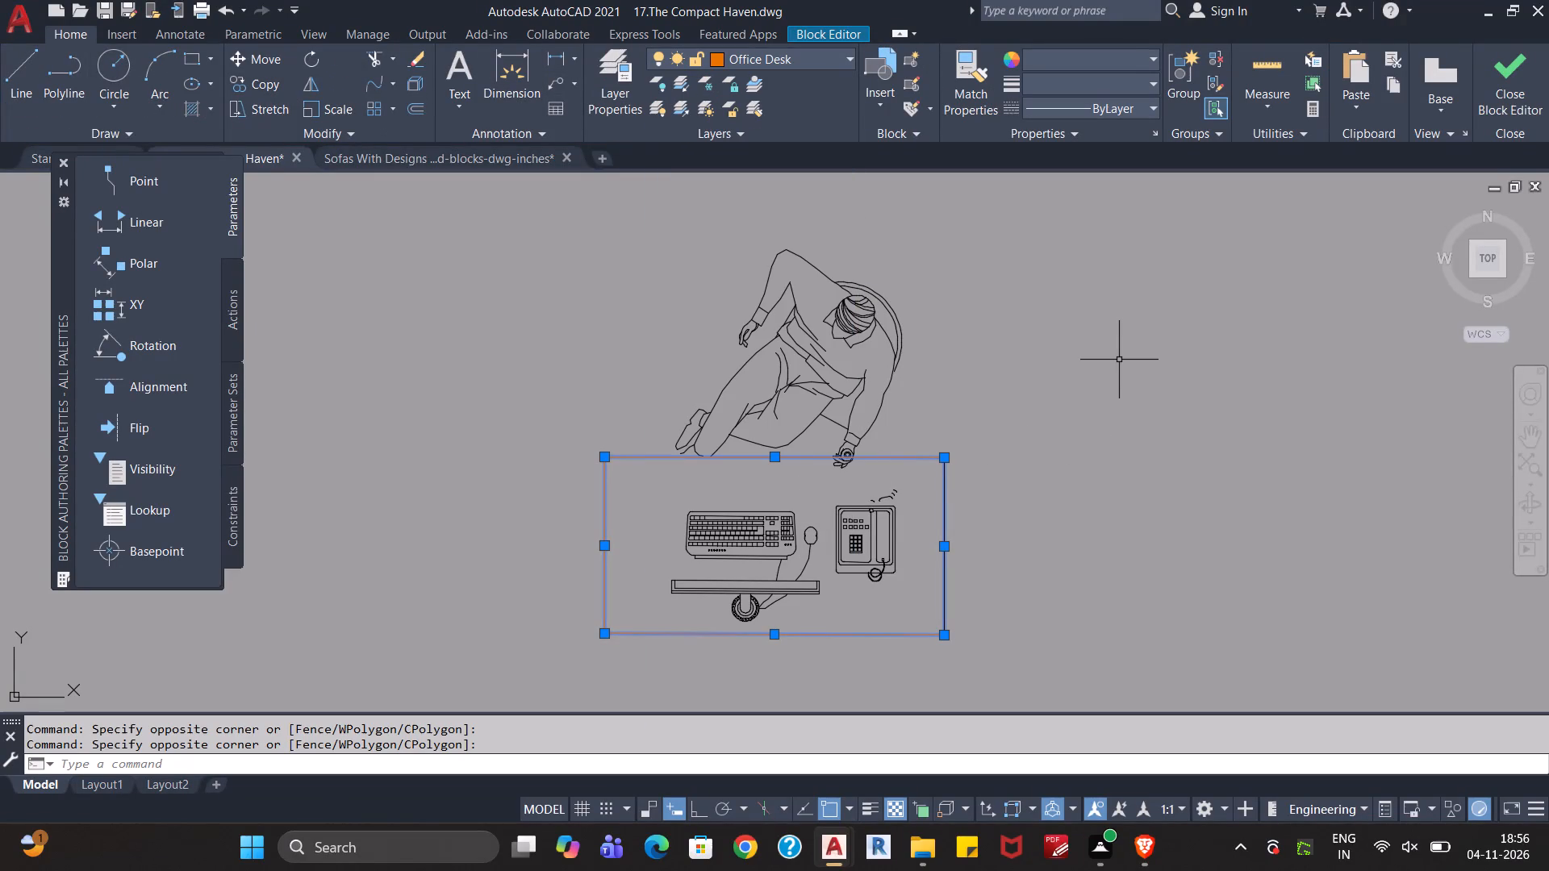
{"action": "key", "text": "Escape"}
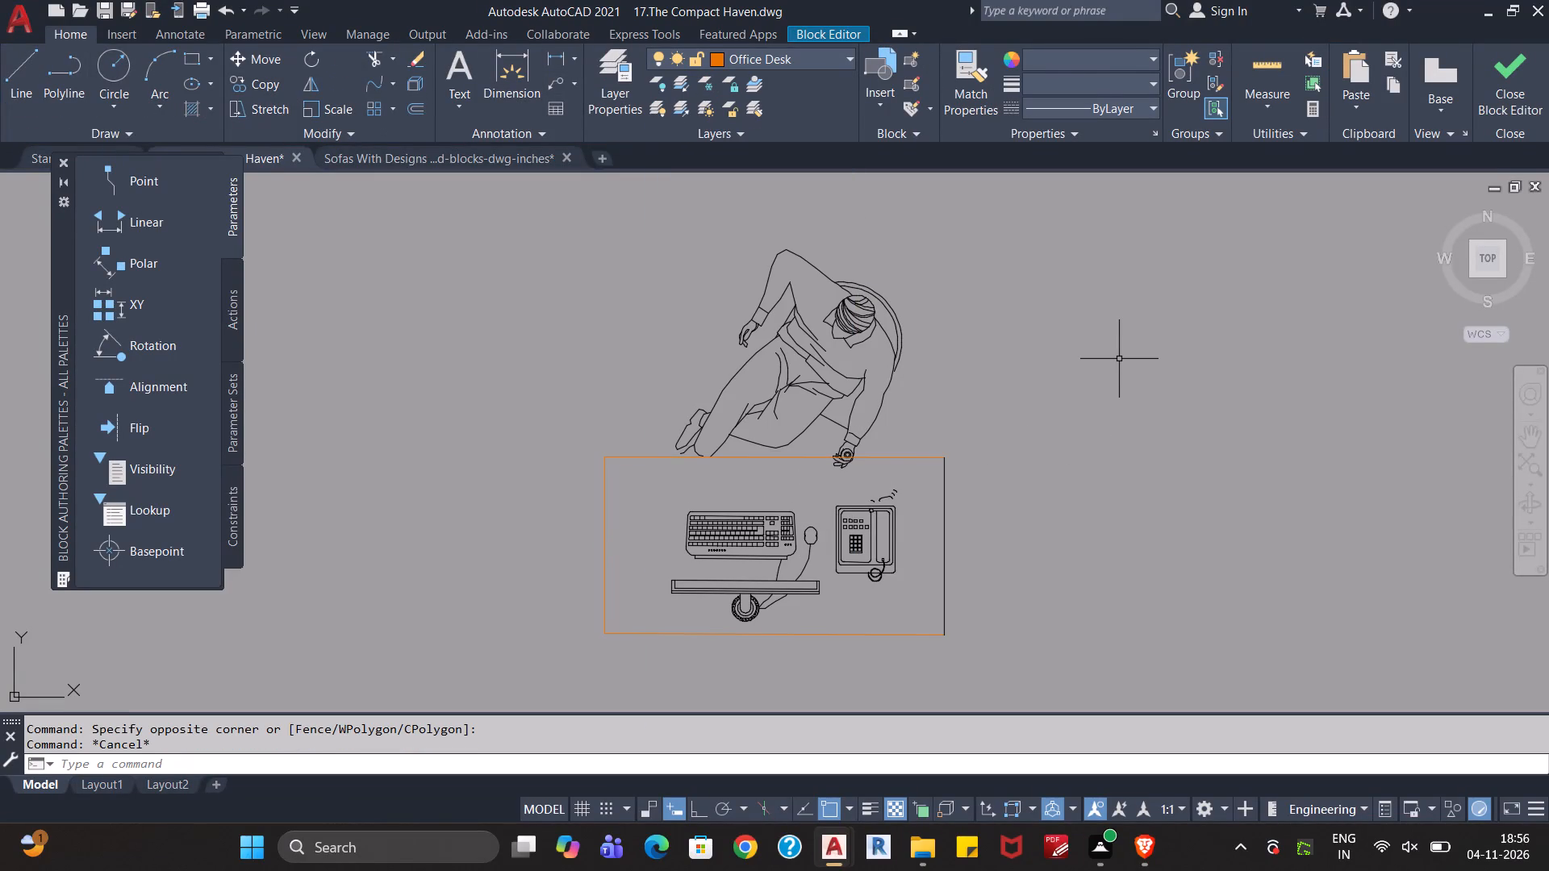
Set the colour of the desk outline's right edge to ByLayer and keep that edge on the Office Desk layer.
{"action": "left_click", "coordinate": [973, 509]}
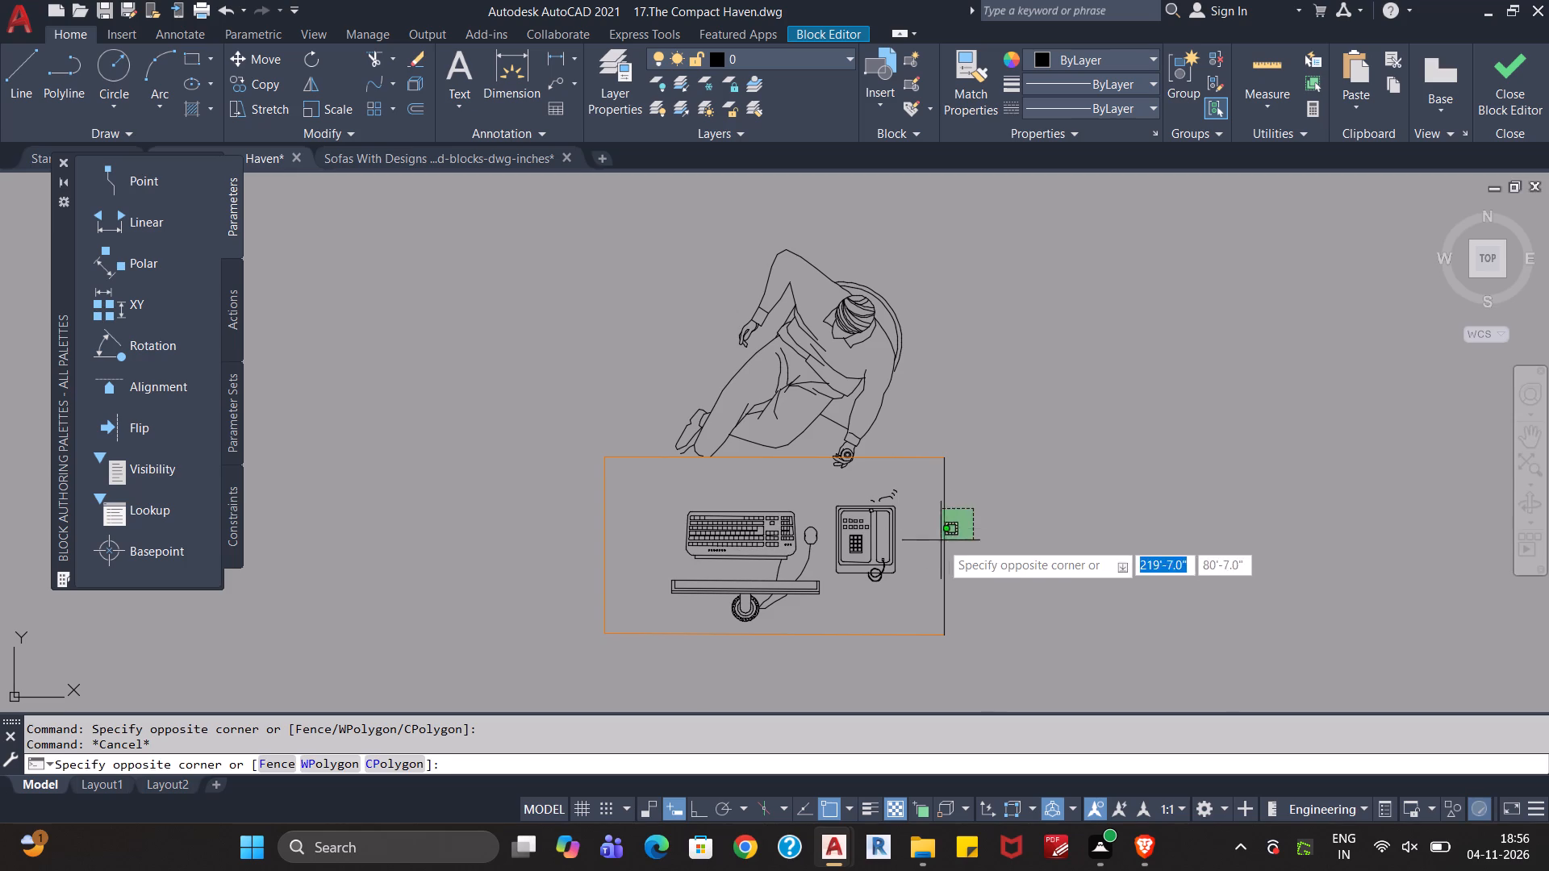
{"action": "left_click", "coordinate": [938, 549]}
{"action": "left_click", "coordinate": [813, 56]}
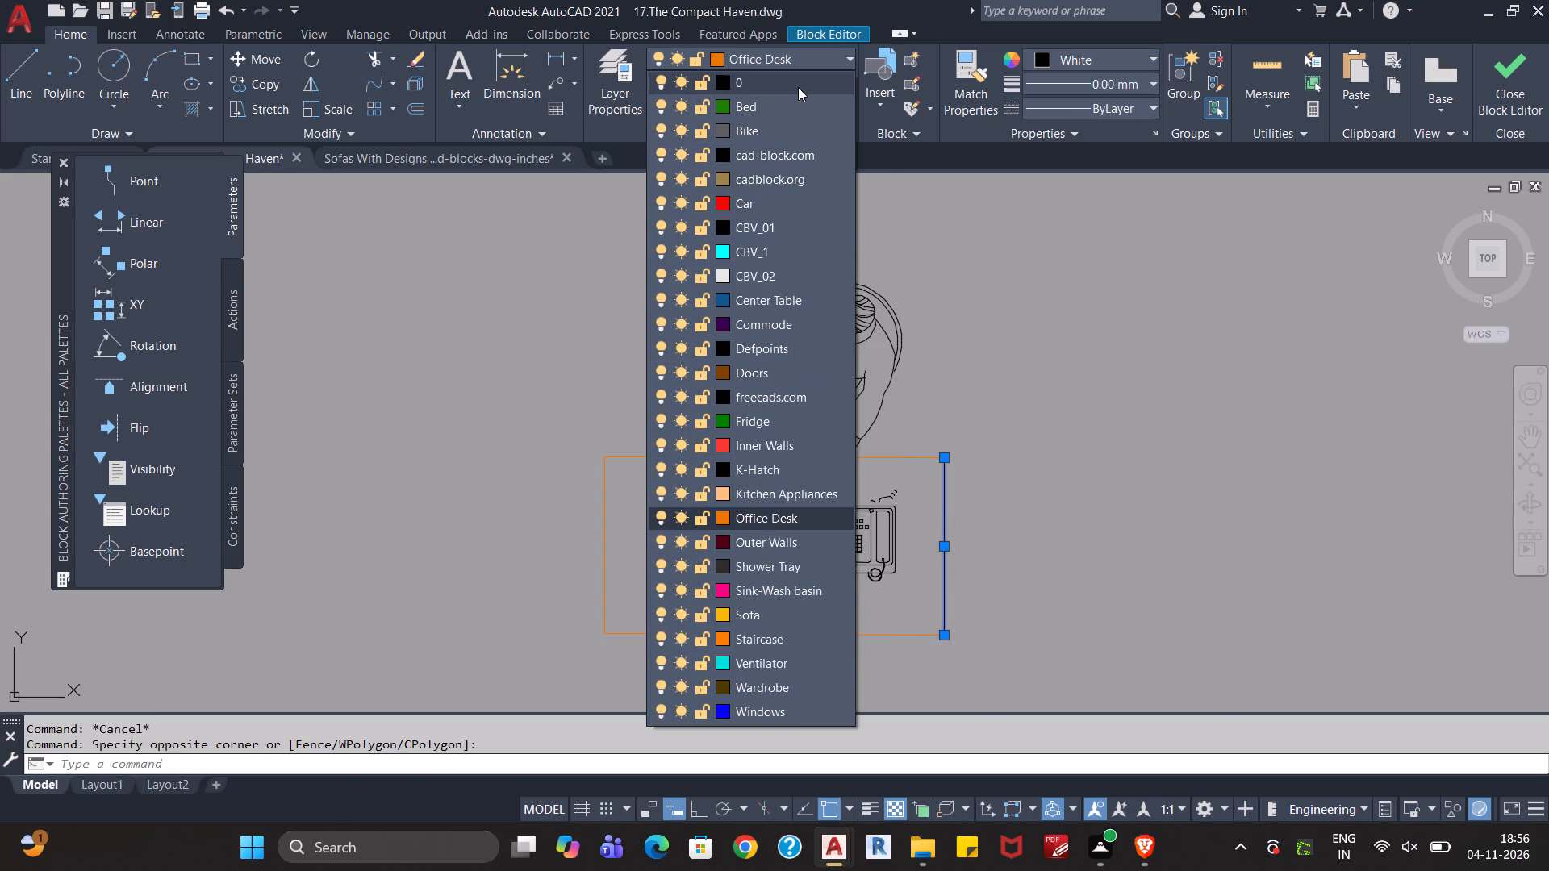
{"action": "left_click", "coordinate": [798, 87]}
{"action": "left_click_drag", "start_coordinate": [951, 61], "coordinate": [1041, 61]}
{"action": "left_click", "coordinate": [1072, 58]}
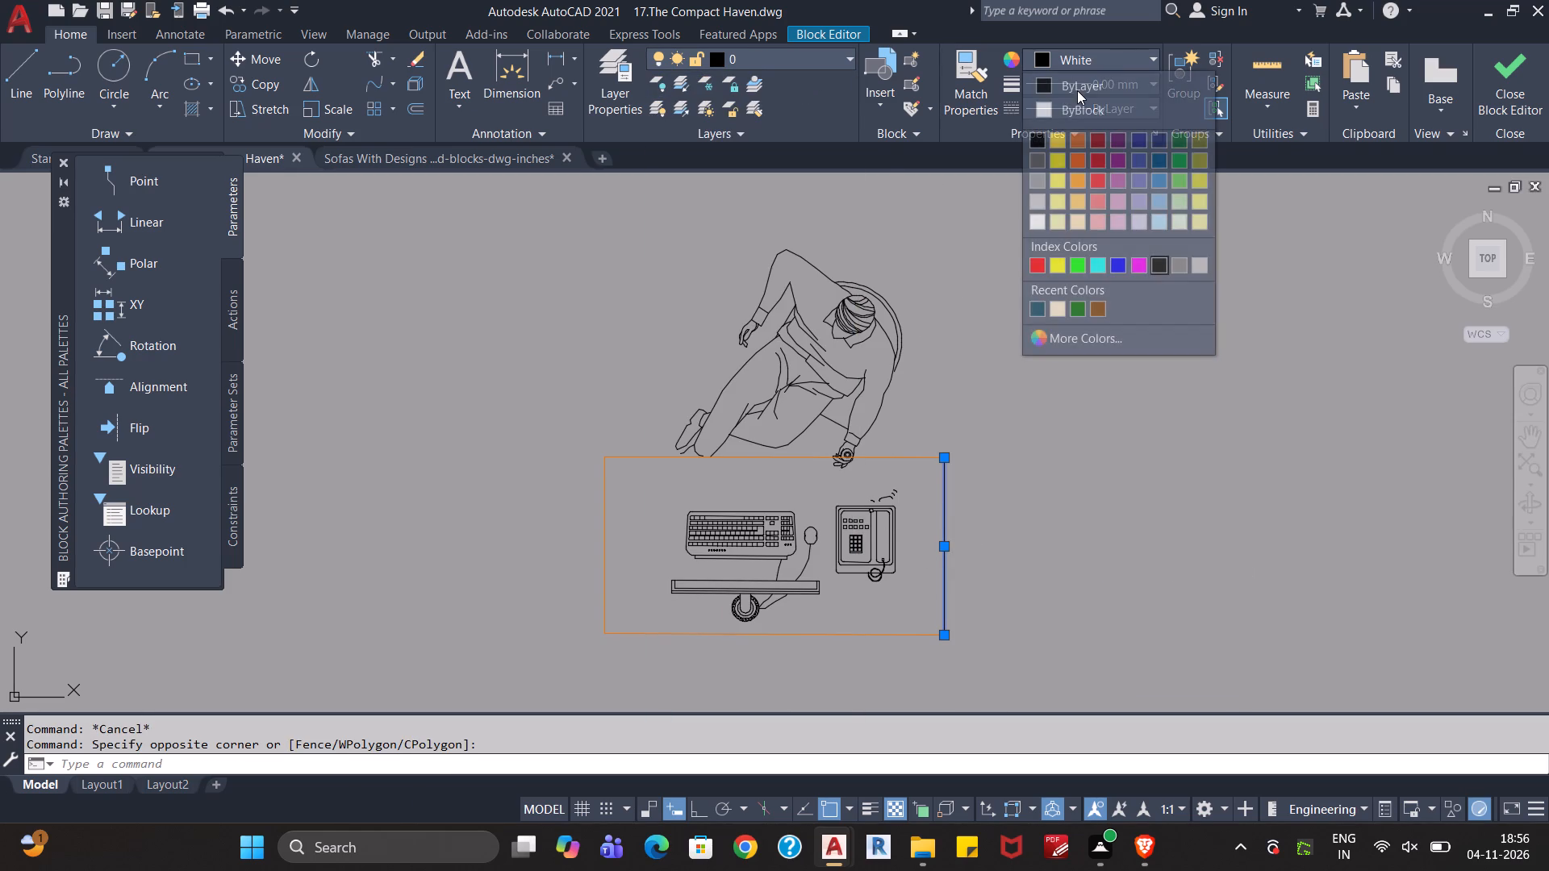
{"action": "left_click", "coordinate": [1077, 90]}
{"action": "left_click", "coordinate": [831, 54]}
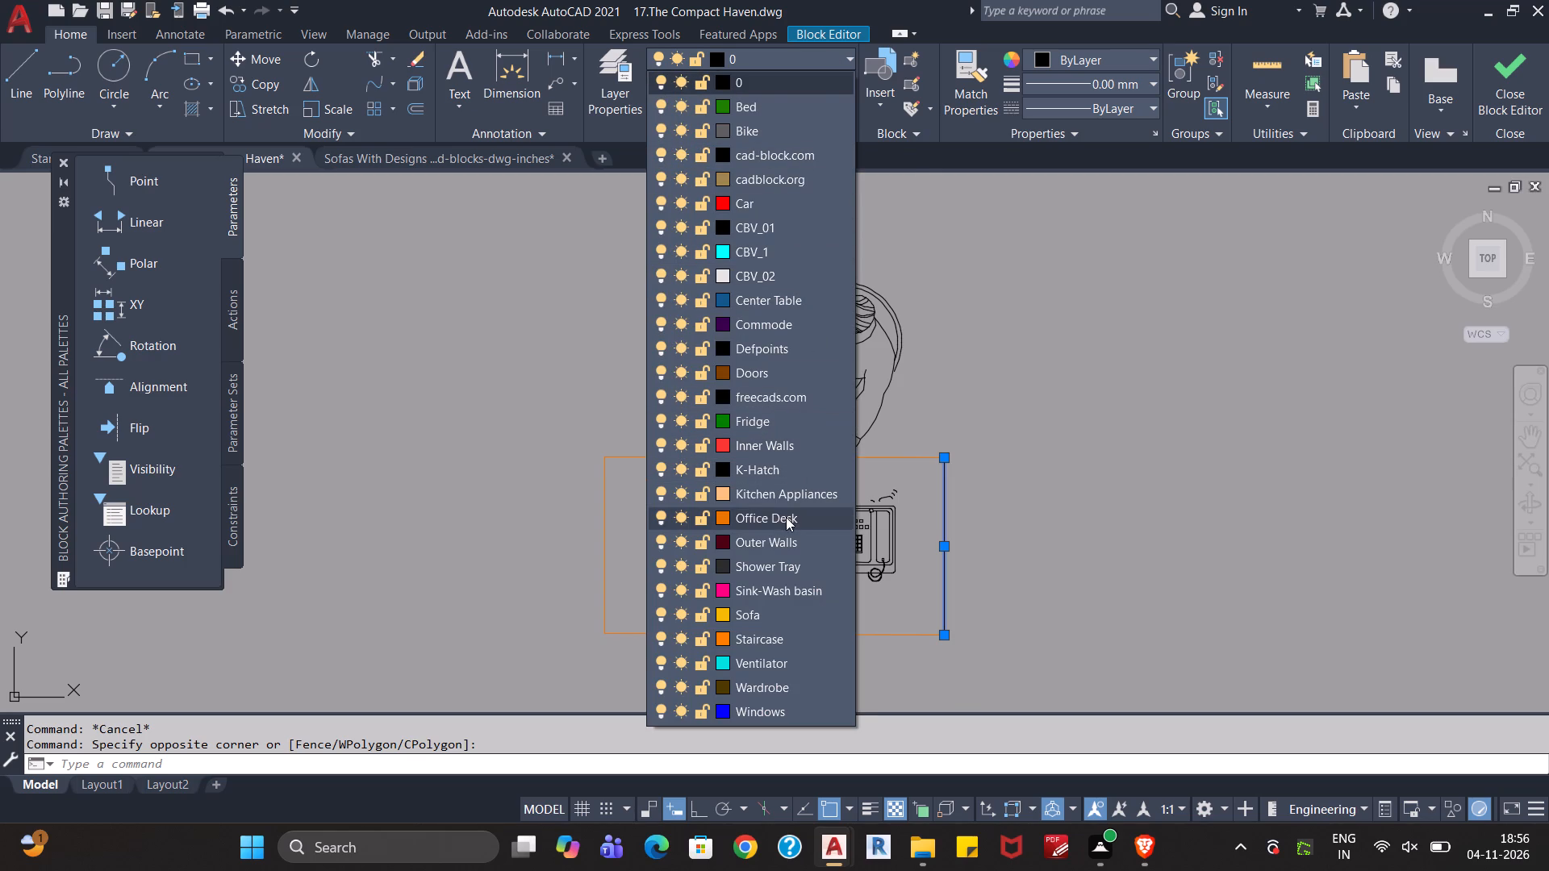
{"action": "left_click", "coordinate": [793, 514]}
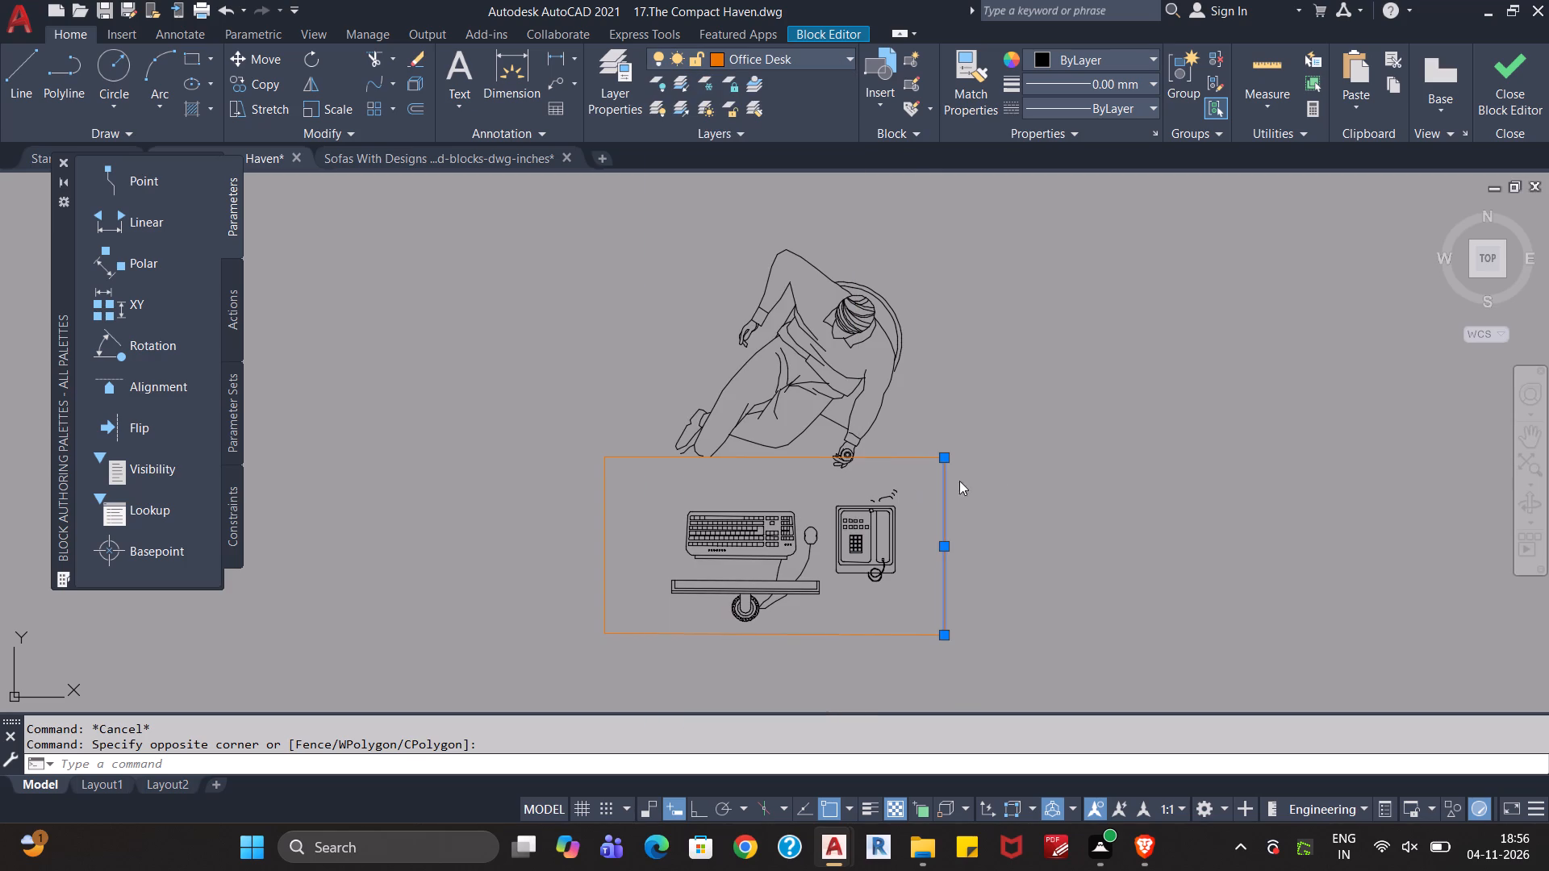
{"action": "key", "text": "Escape"}
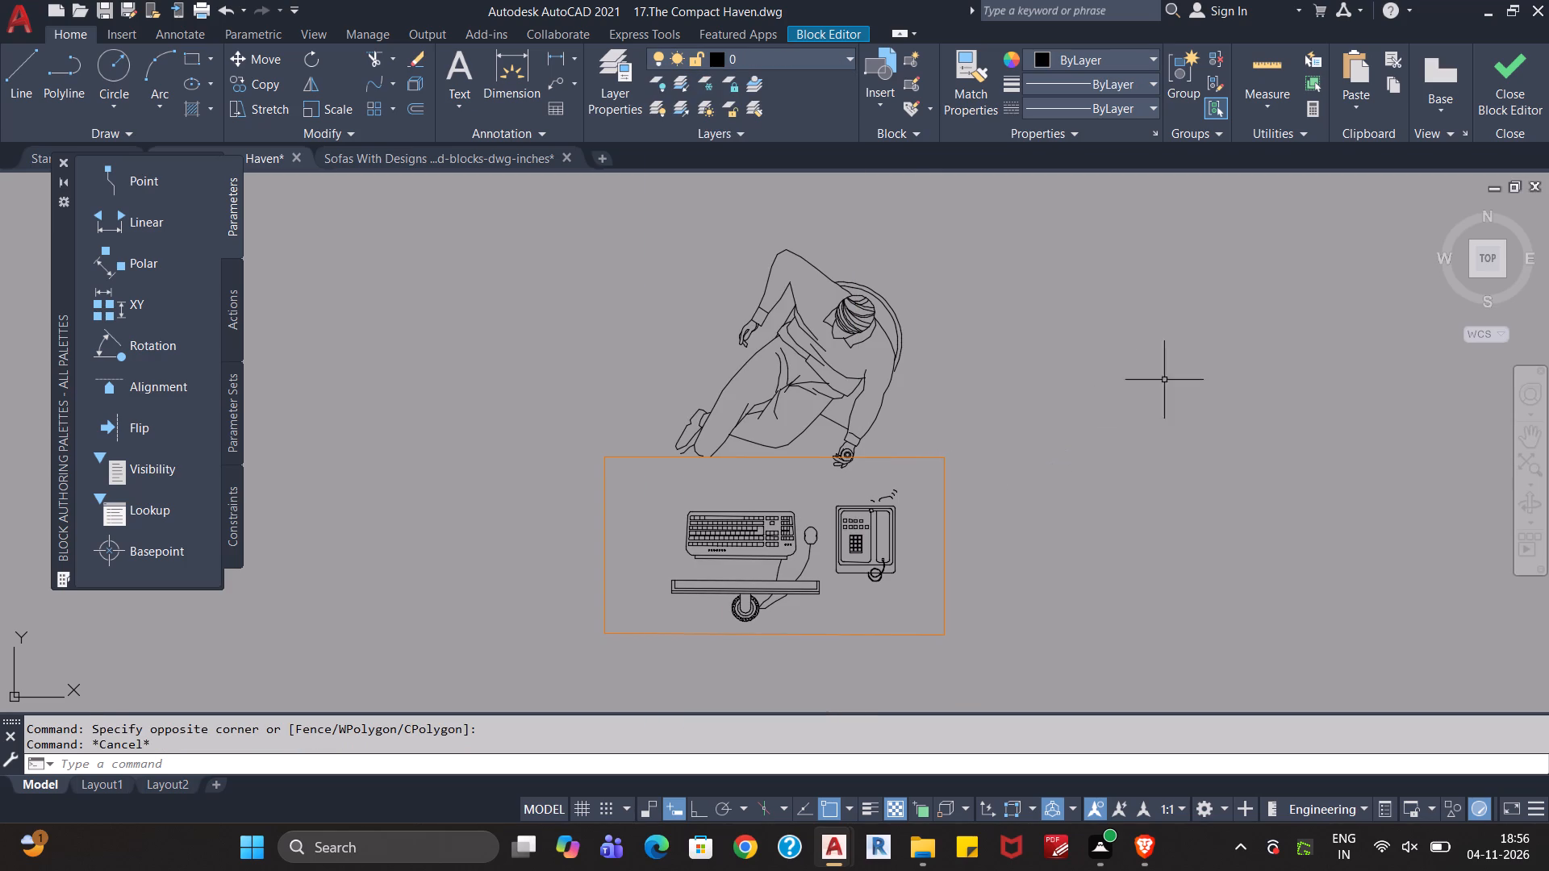
Close the Block Editor, saving the changes to the Offce Table block.
{"action": "left_click", "coordinate": [1486, 84]}
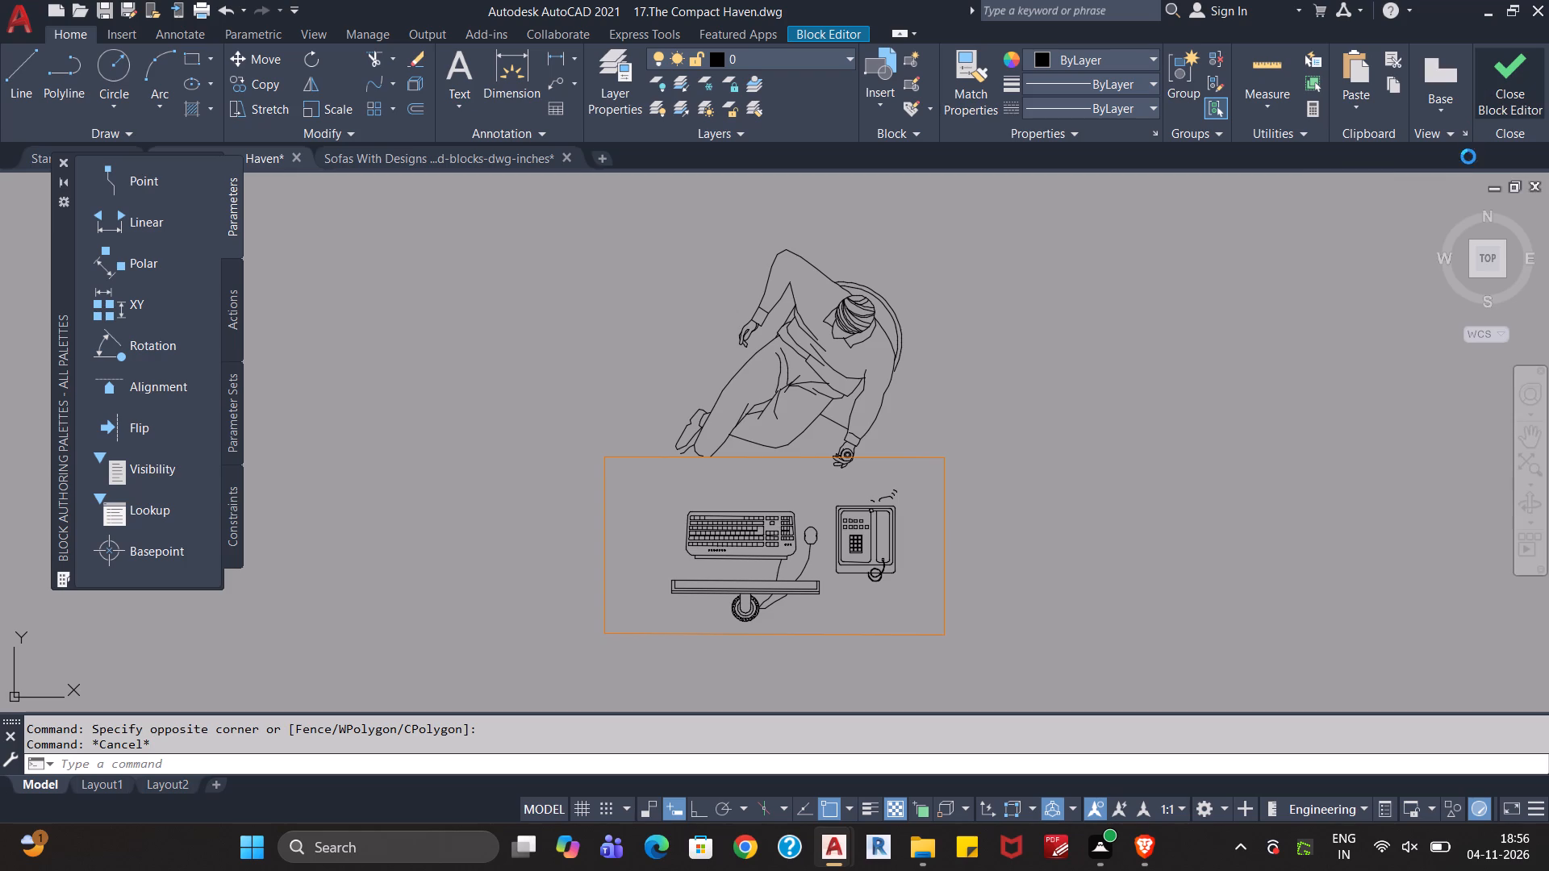
{"action": "left_click", "coordinate": [886, 373]}
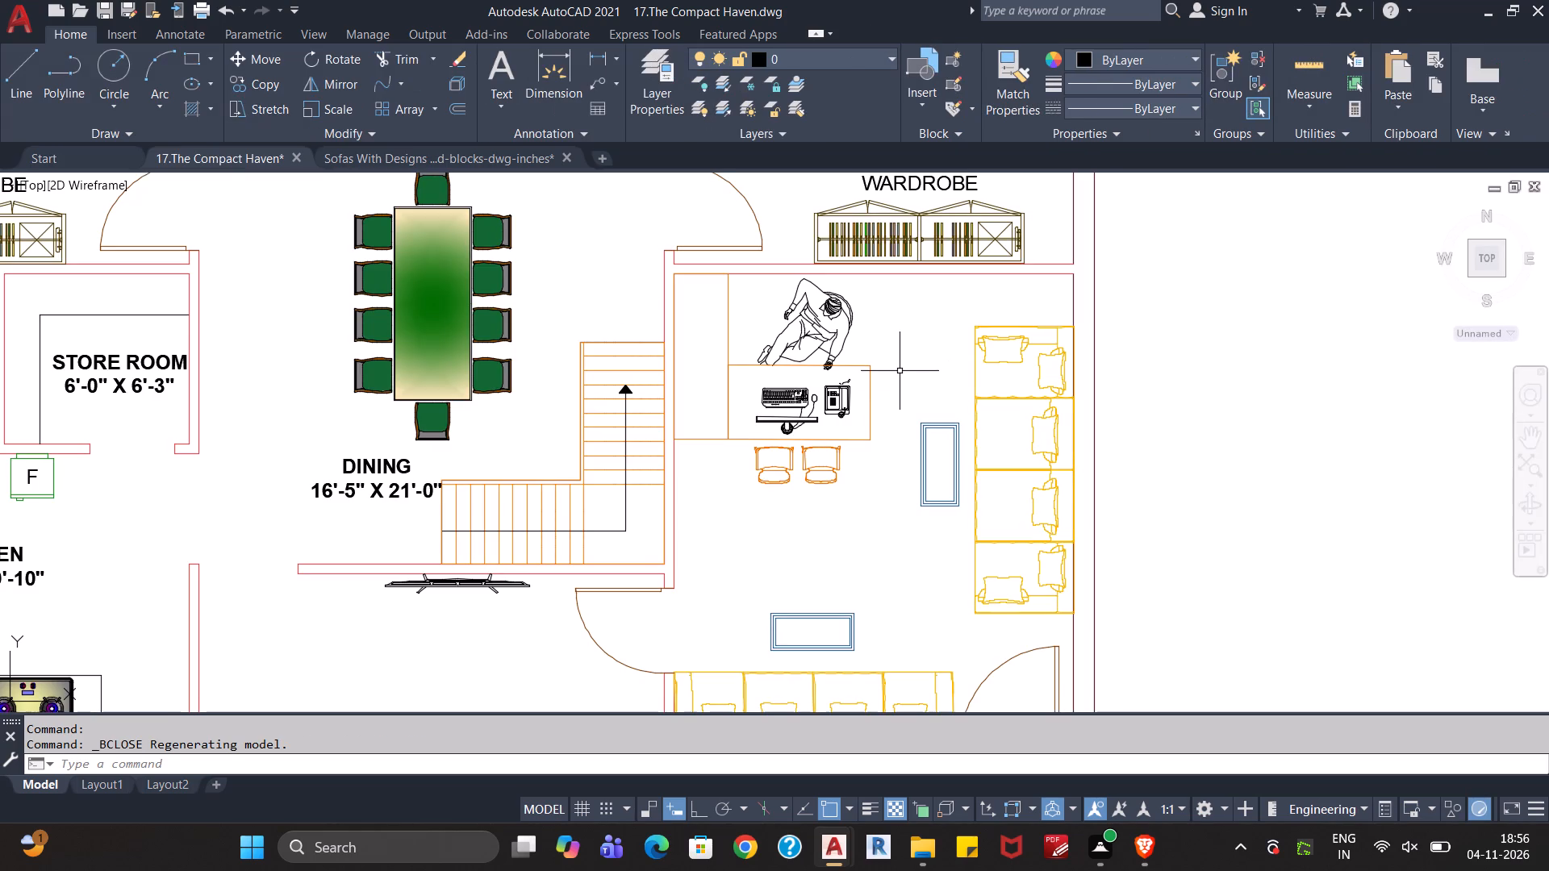
{"action": "key", "text": "Escape"}
{"action": "key", "text": "Escape"}
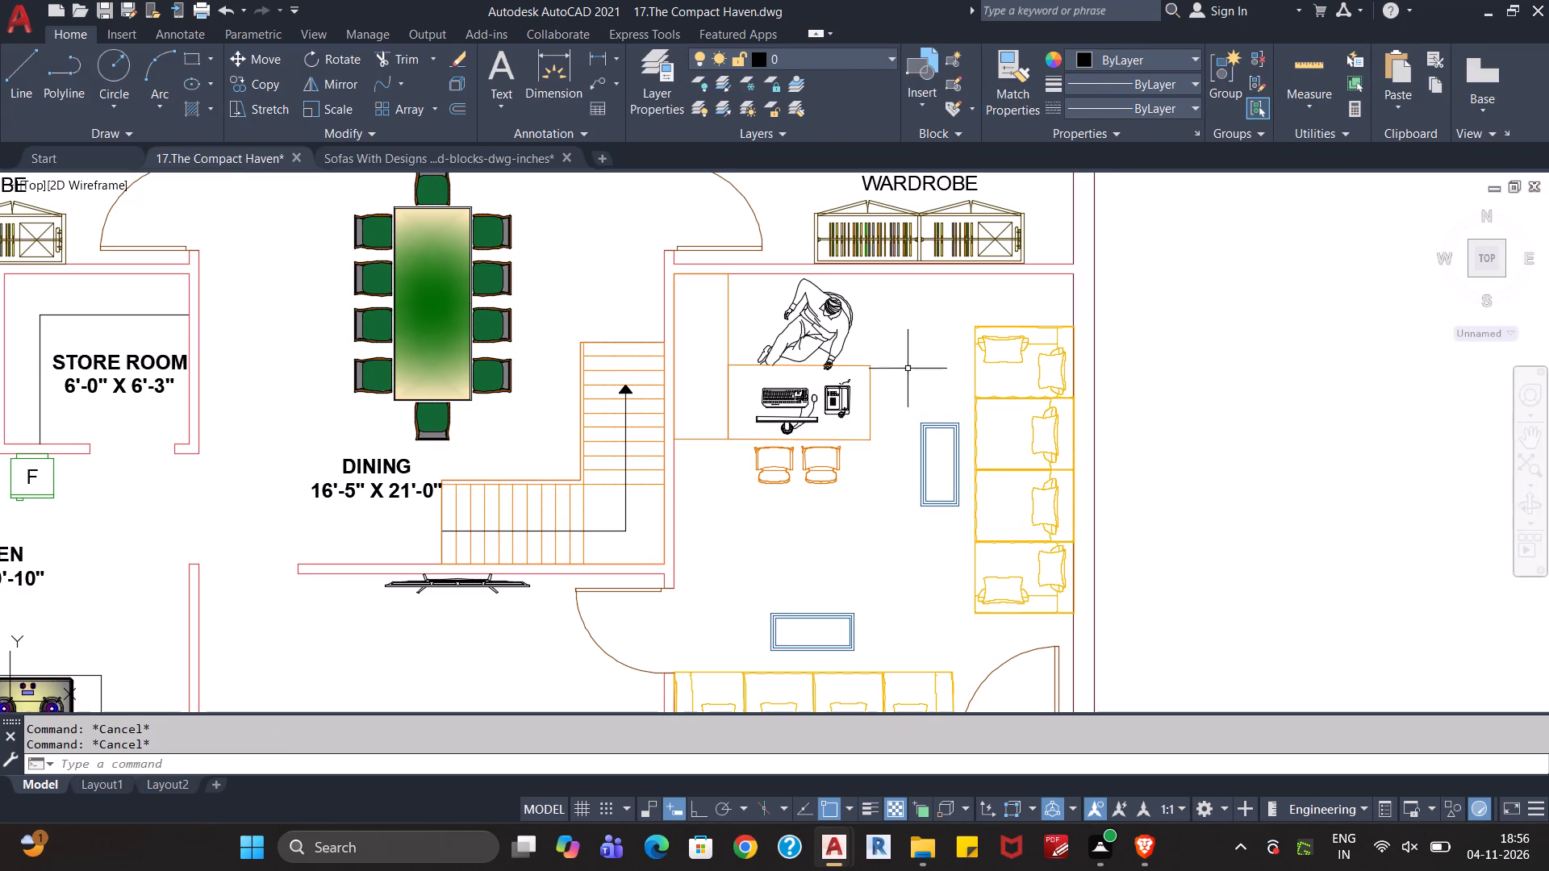
Open the Office Desk With Chairs block in the Block Editor, save its changes, and open the nested Offce Table block for editing.
{"action": "middle_click_drag", "start_coordinate": [900, 383], "coordinate": [904, 336]}
{"action": "middle_click_drag", "start_coordinate": [903, 324], "coordinate": [903, 326]}
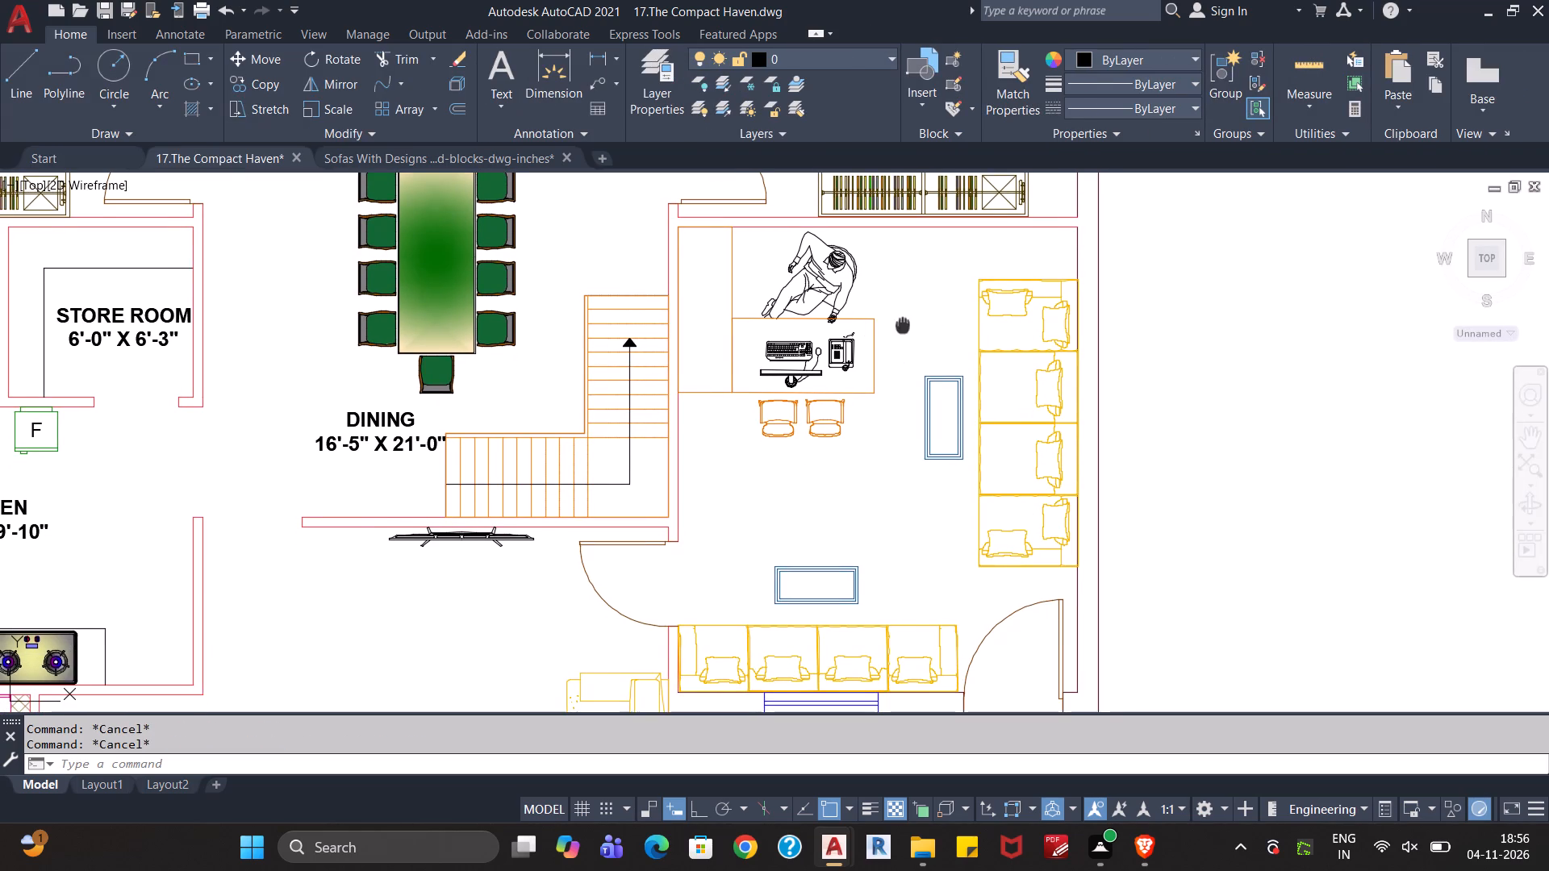
{"action": "middle_click_drag", "start_coordinate": [903, 326], "coordinate": [890, 398]}
{"action": "scroll", "coordinate": [876, 361], "scroll_direction": "up", "scroll_amount": 2}
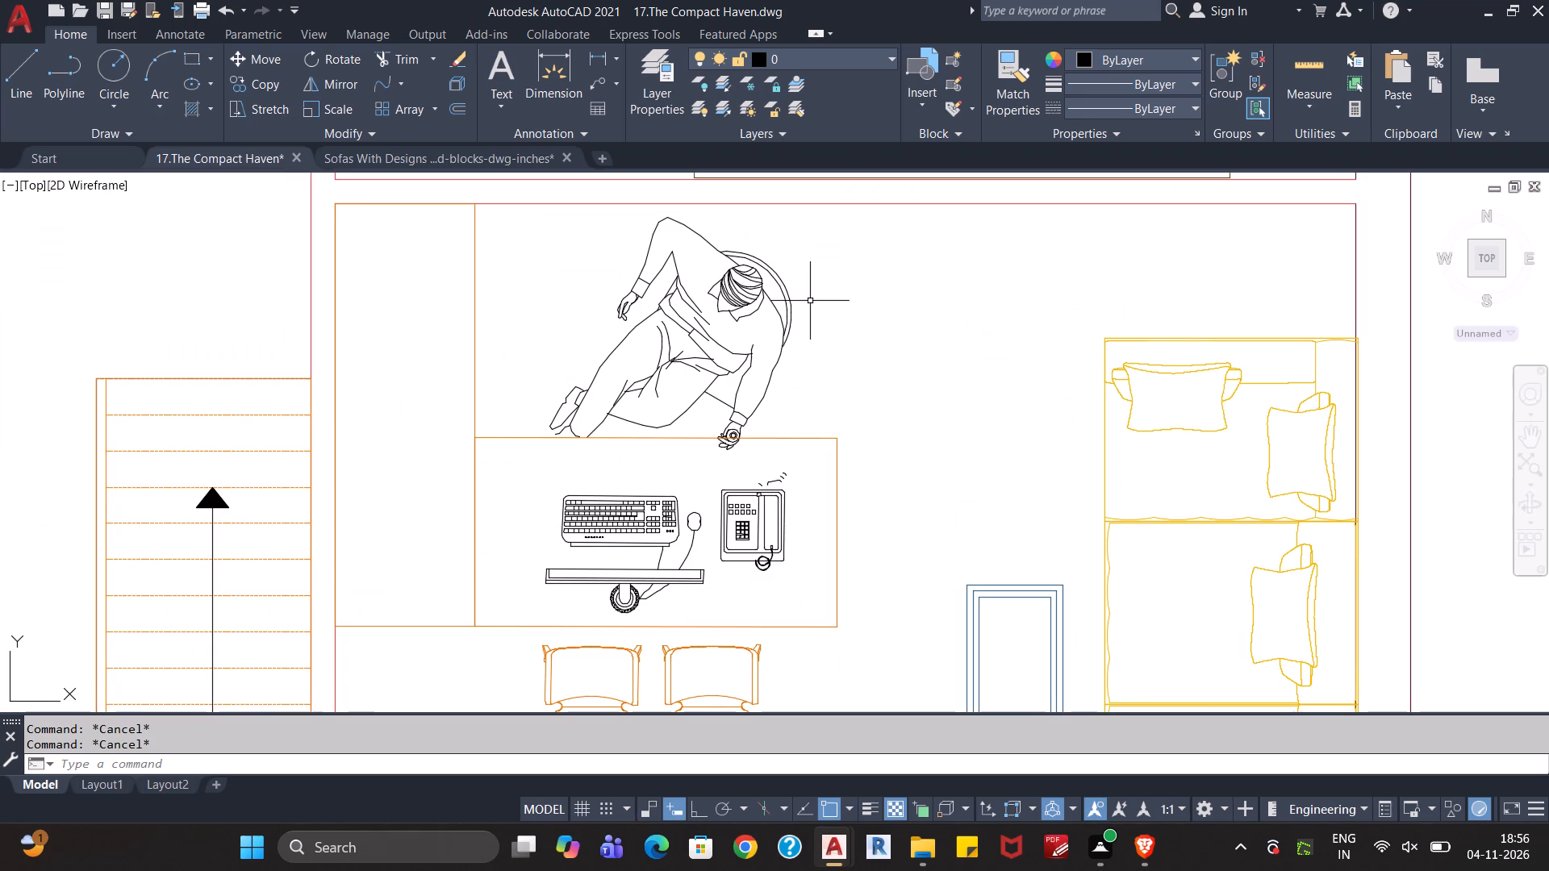
{"action": "left_click", "coordinate": [808, 299]}
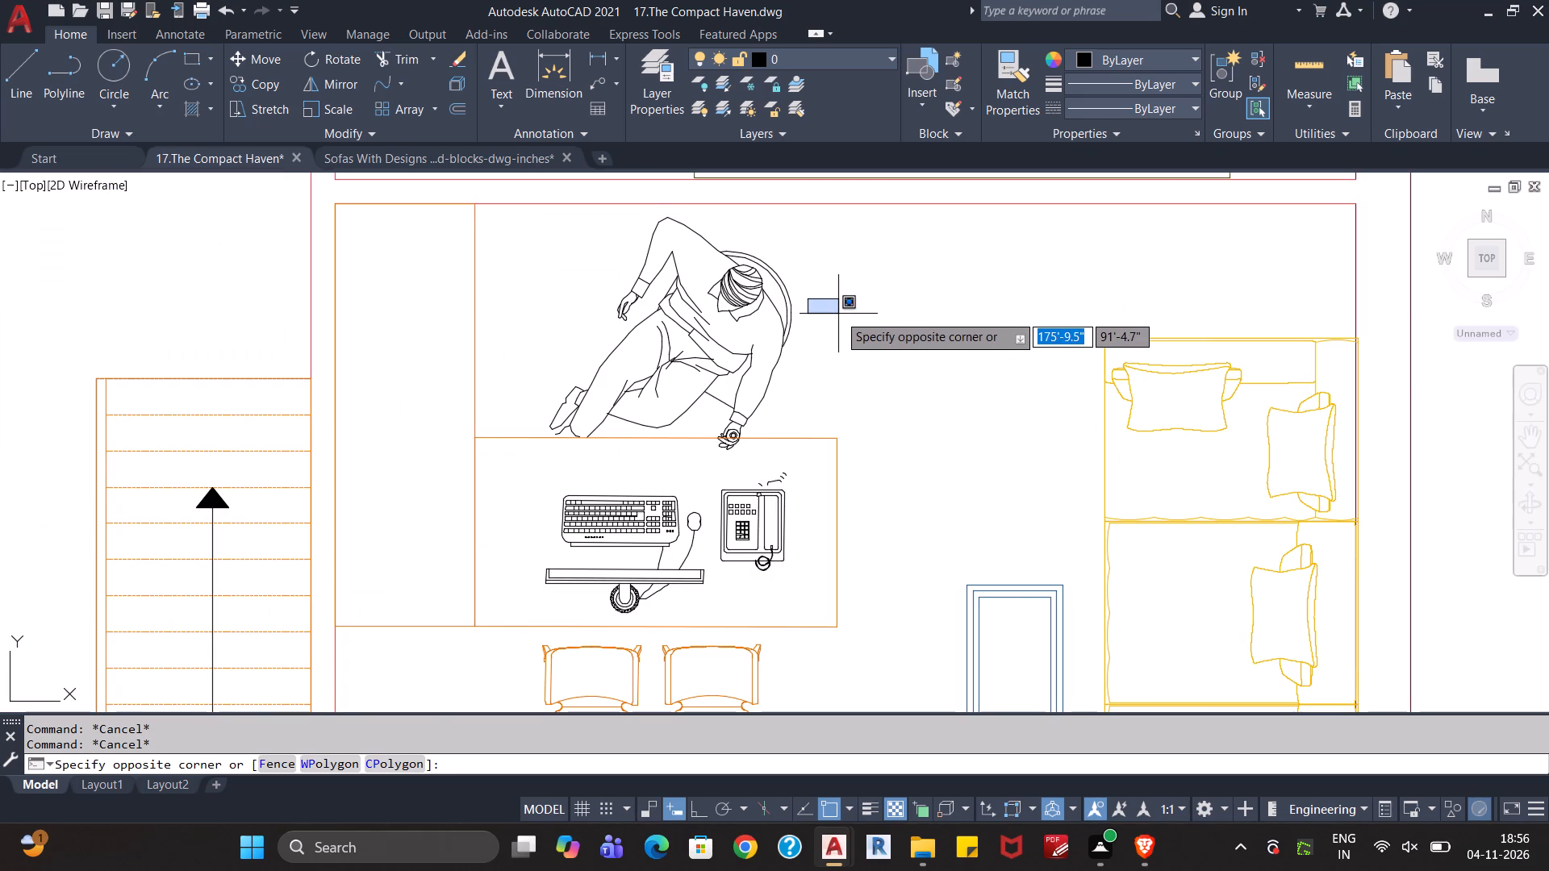
{"action": "key", "text": "Escape"}
{"action": "double_click", "coordinate": [789, 315]}
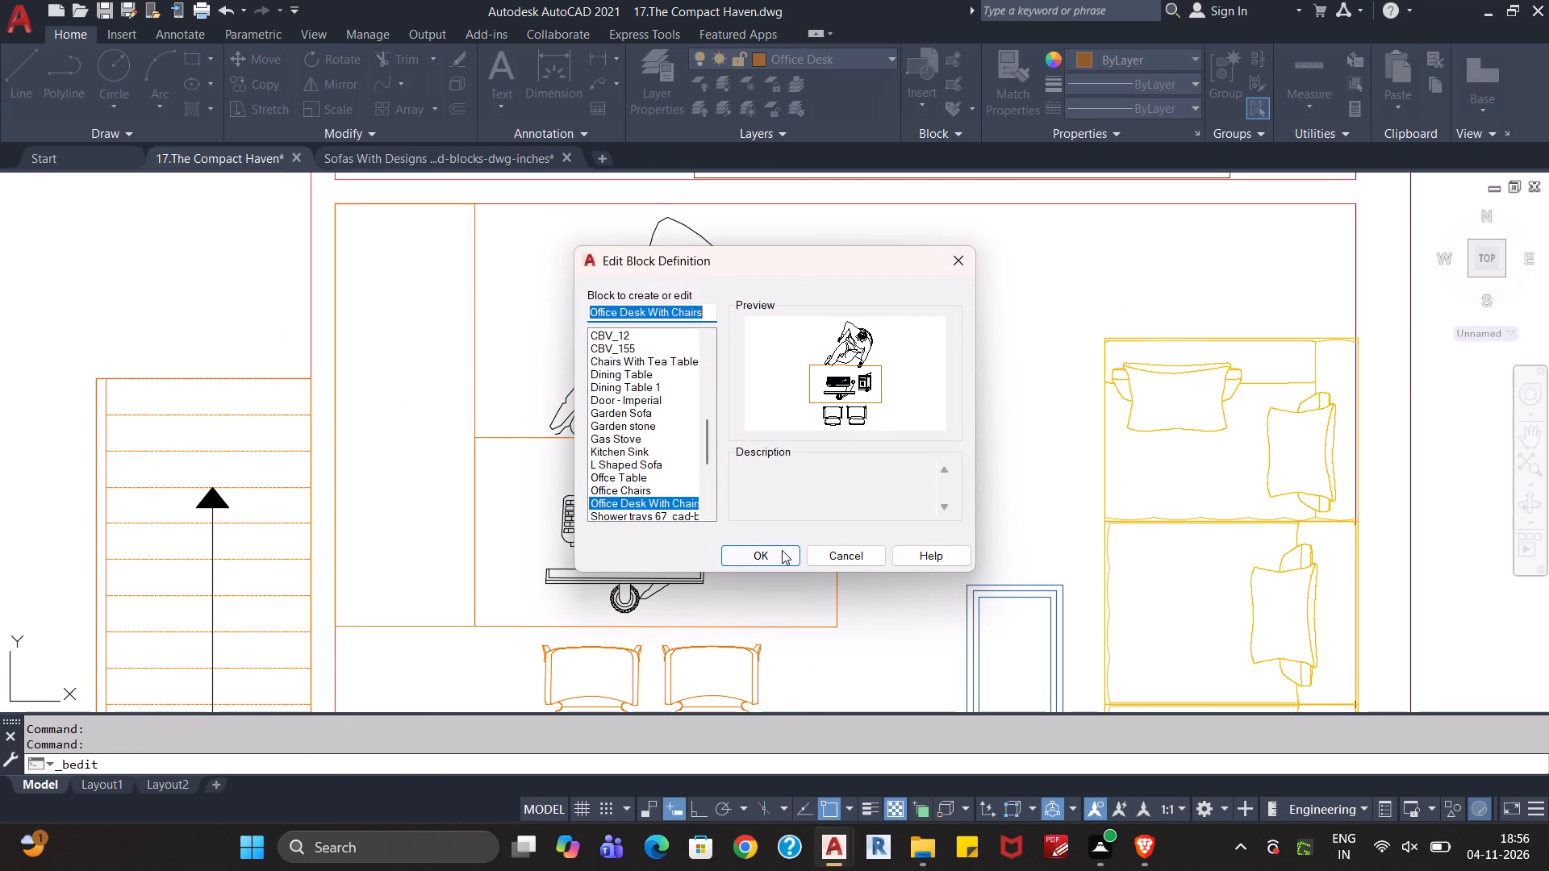
{"action": "left_click", "coordinate": [782, 550]}
{"action": "scroll", "coordinate": [879, 292], "scroll_direction": "up", "scroll_amount": 2}
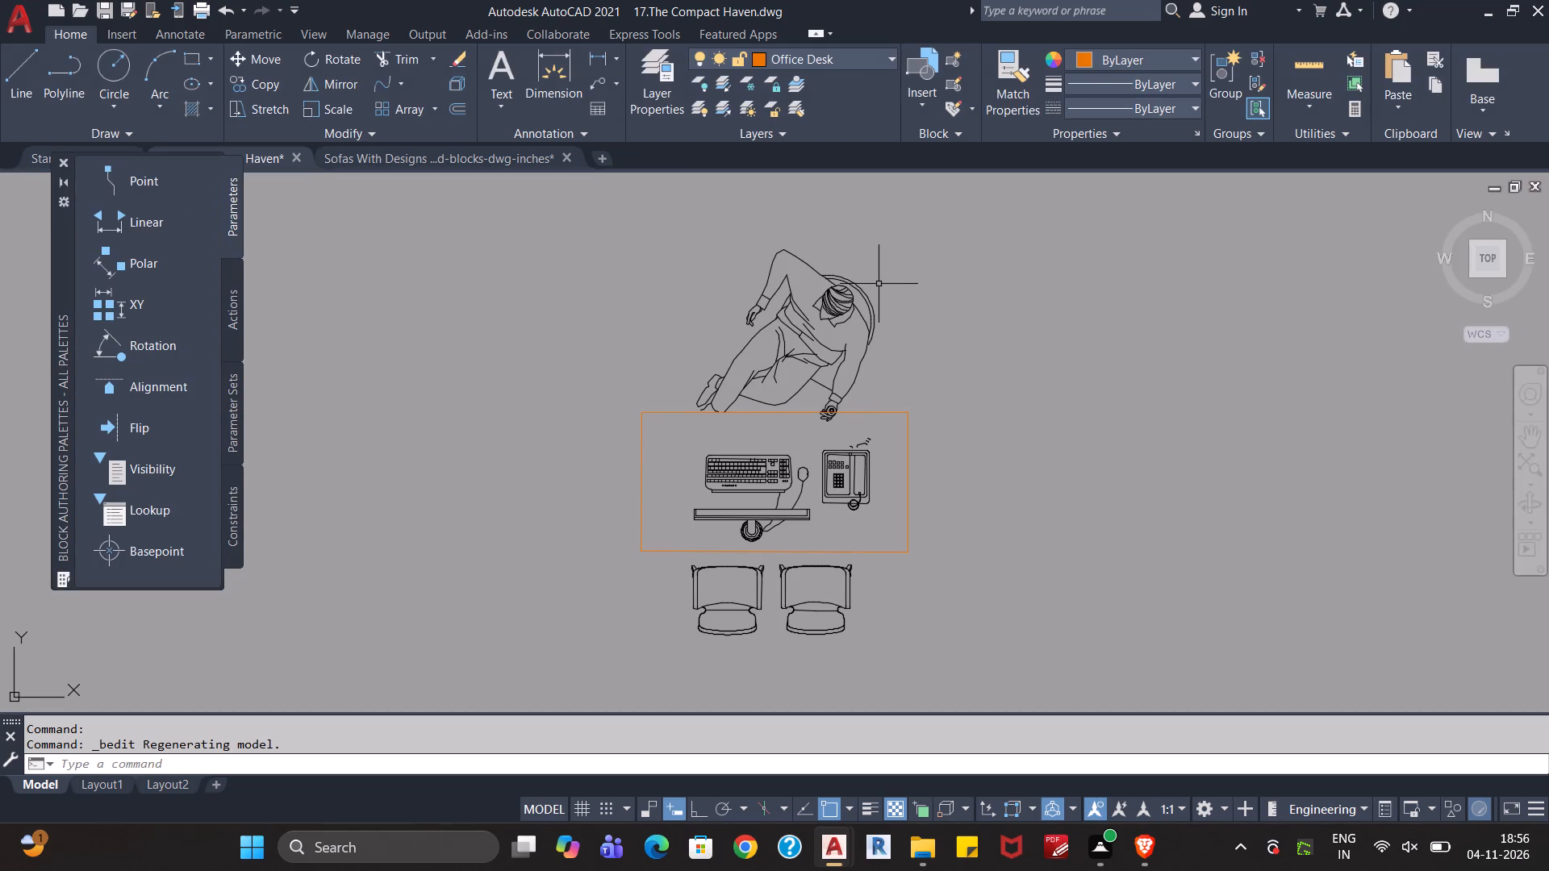
{"action": "left_click", "coordinate": [881, 293]}
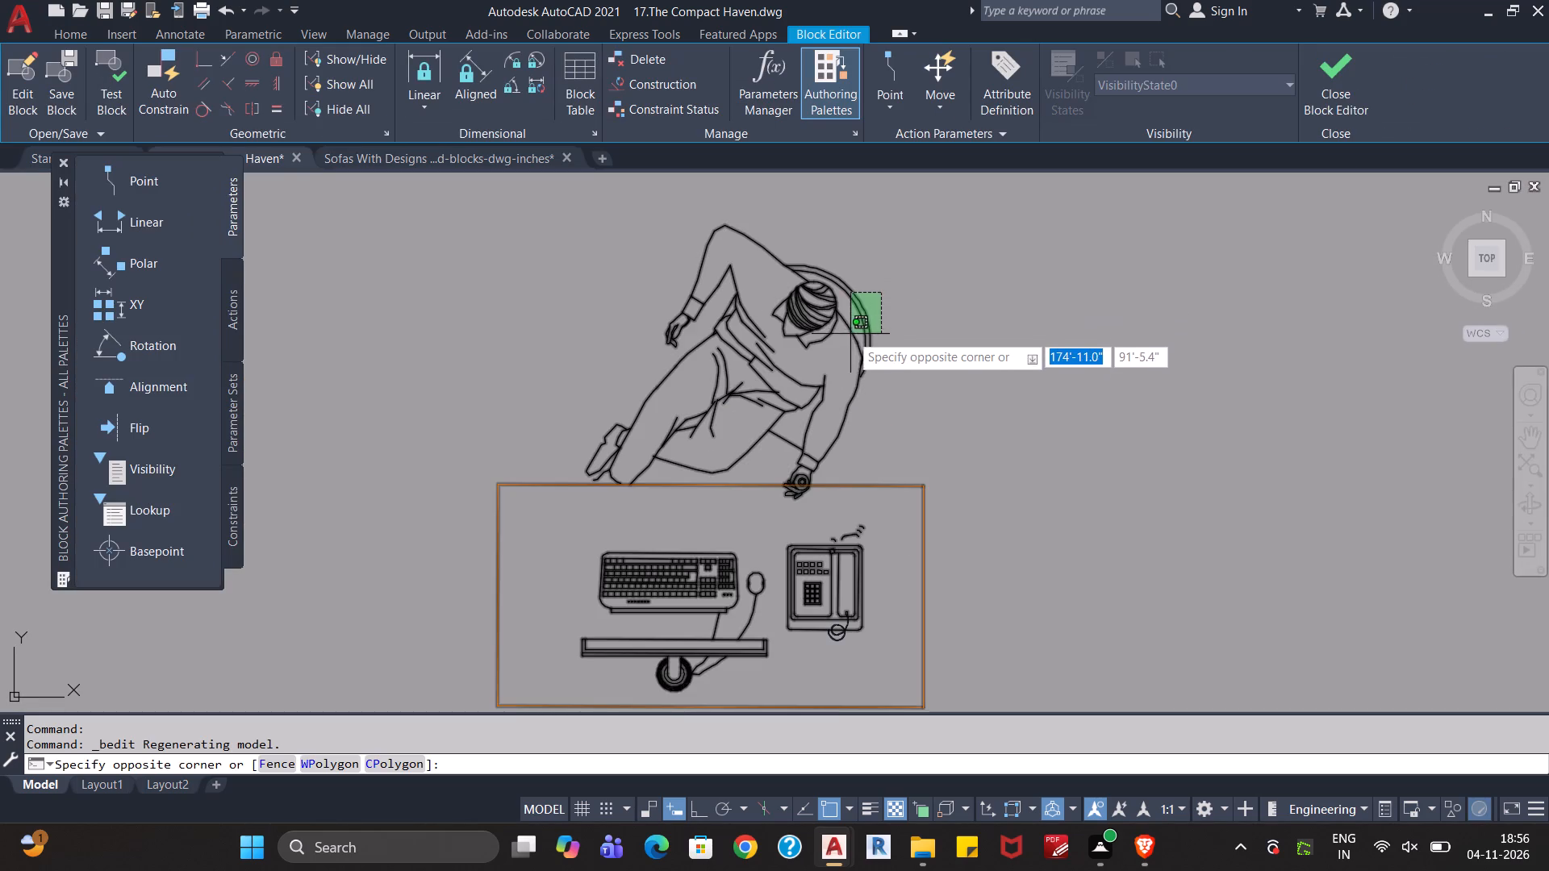
{"action": "left_click", "coordinate": [904, 289]}
{"action": "triple_click", "coordinate": [863, 323]}
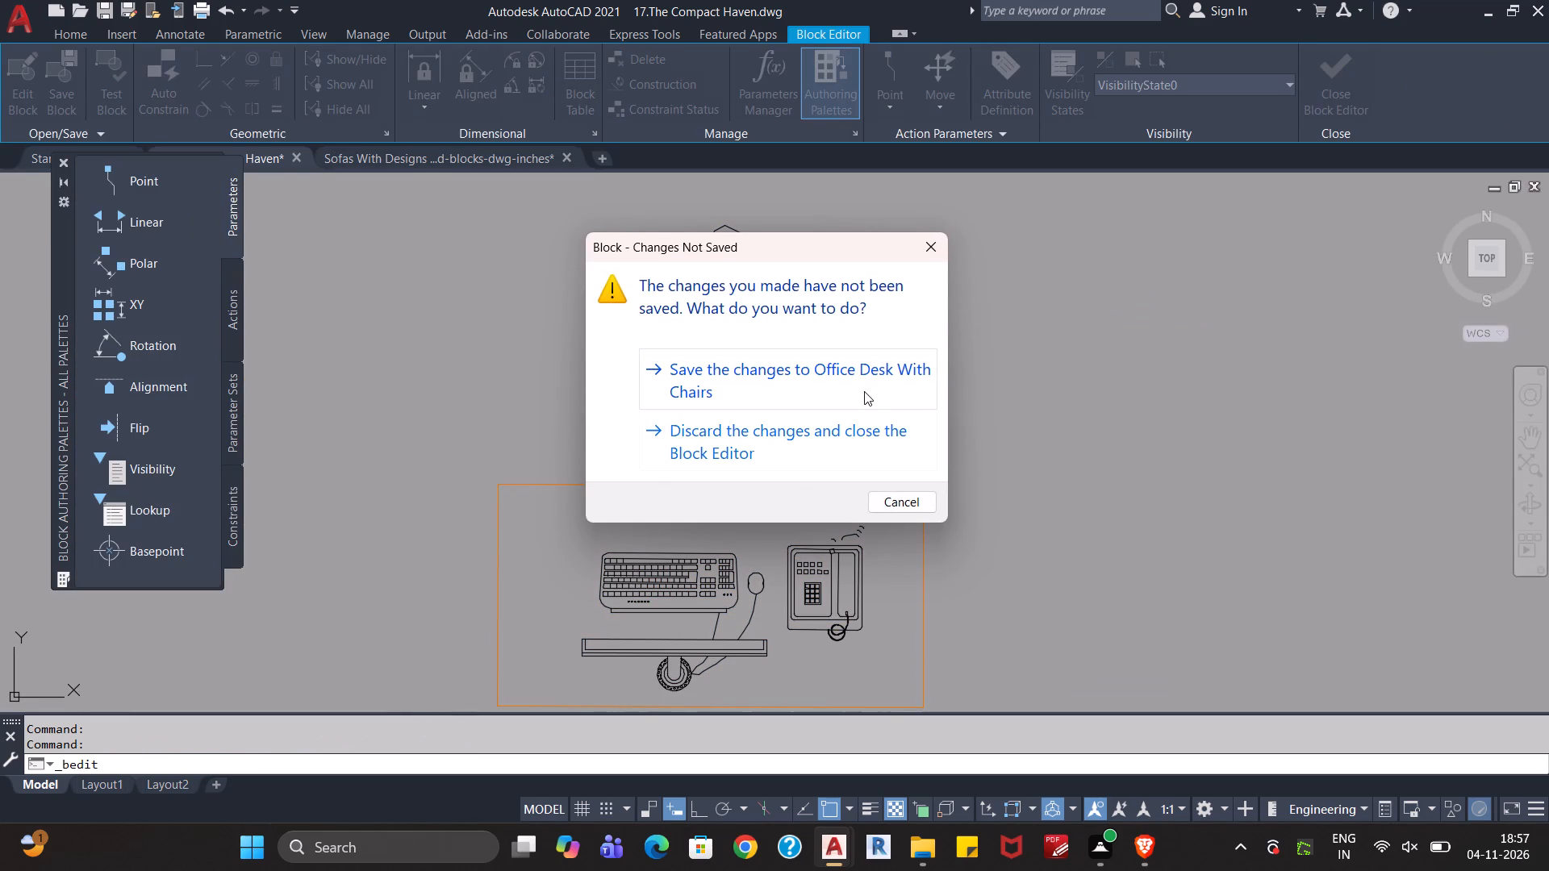
{"action": "left_click", "coordinate": [864, 391]}
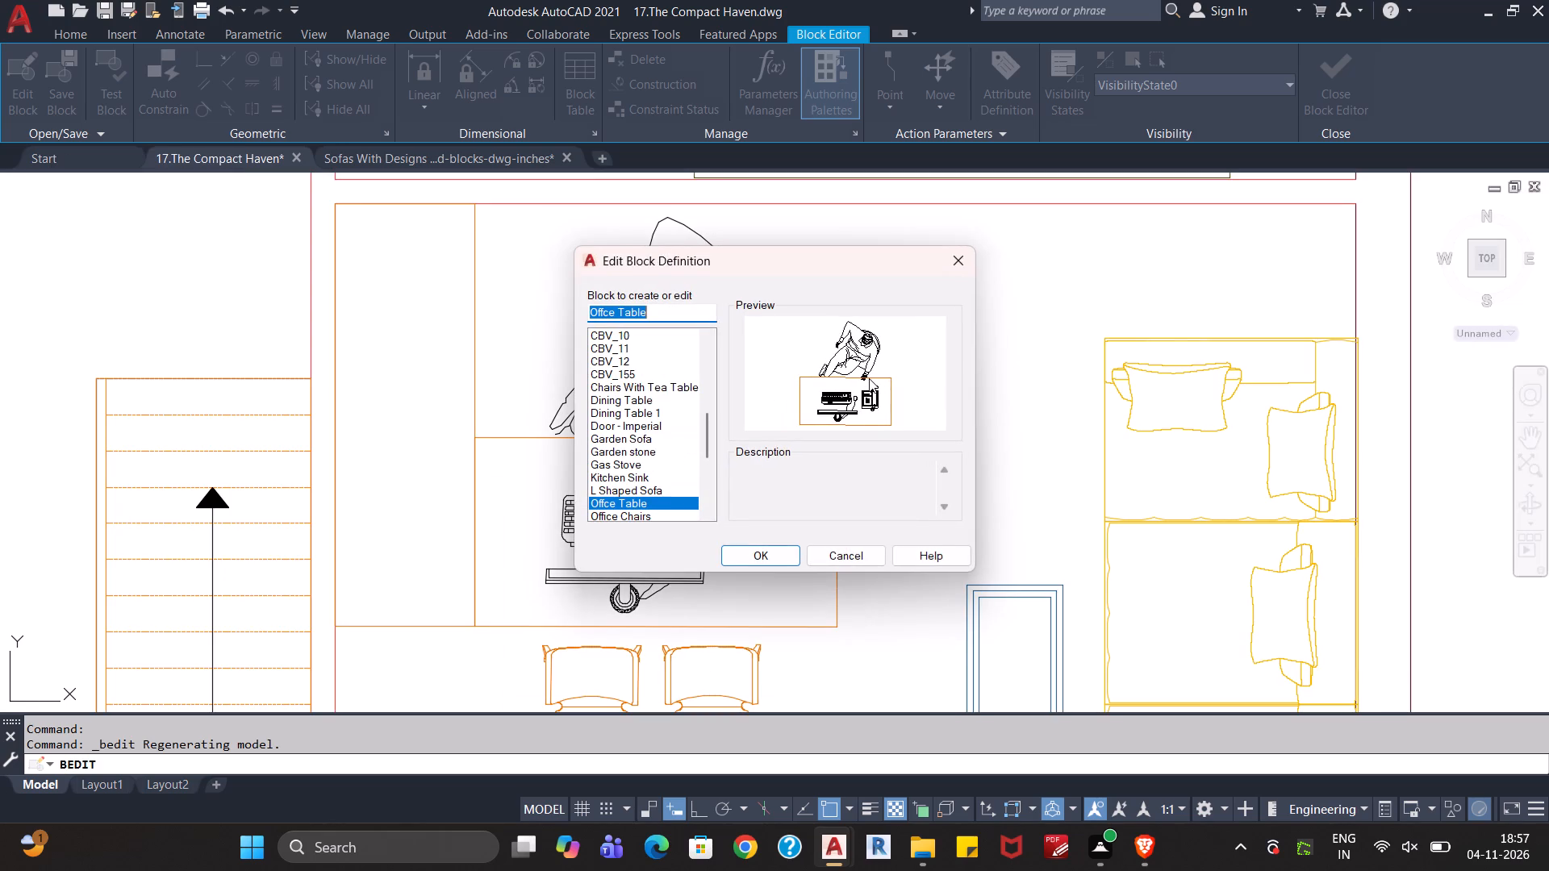
{"action": "left_click", "coordinate": [774, 547]}
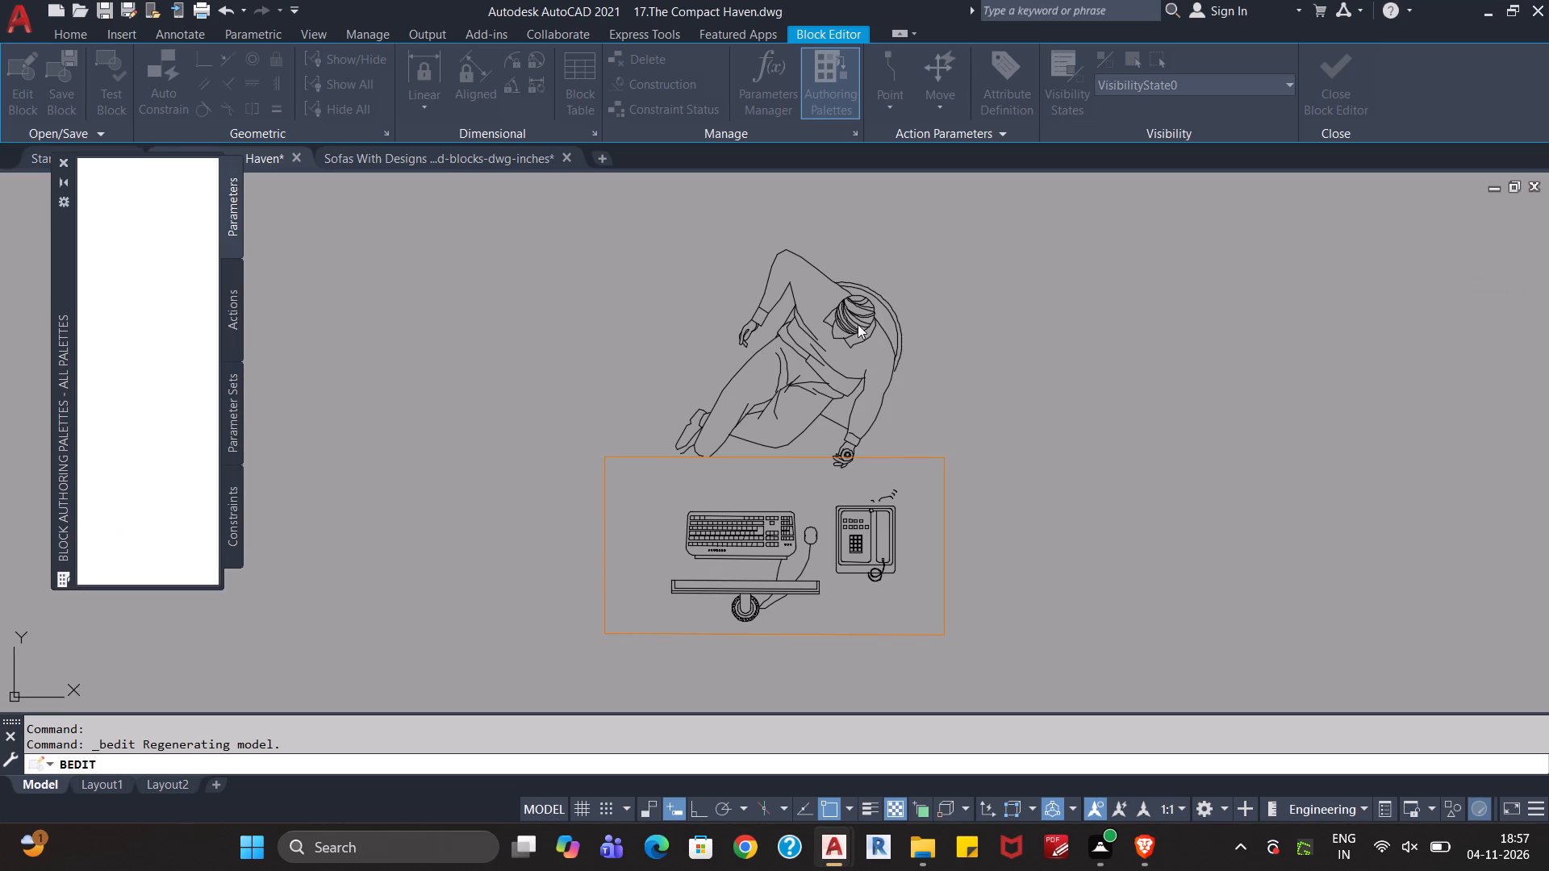
Move the chair-back arcs behind the seated figure onto the Office Desk layer.
{"action": "left_click", "coordinate": [899, 302]}
{"action": "left_click", "coordinate": [889, 322]}
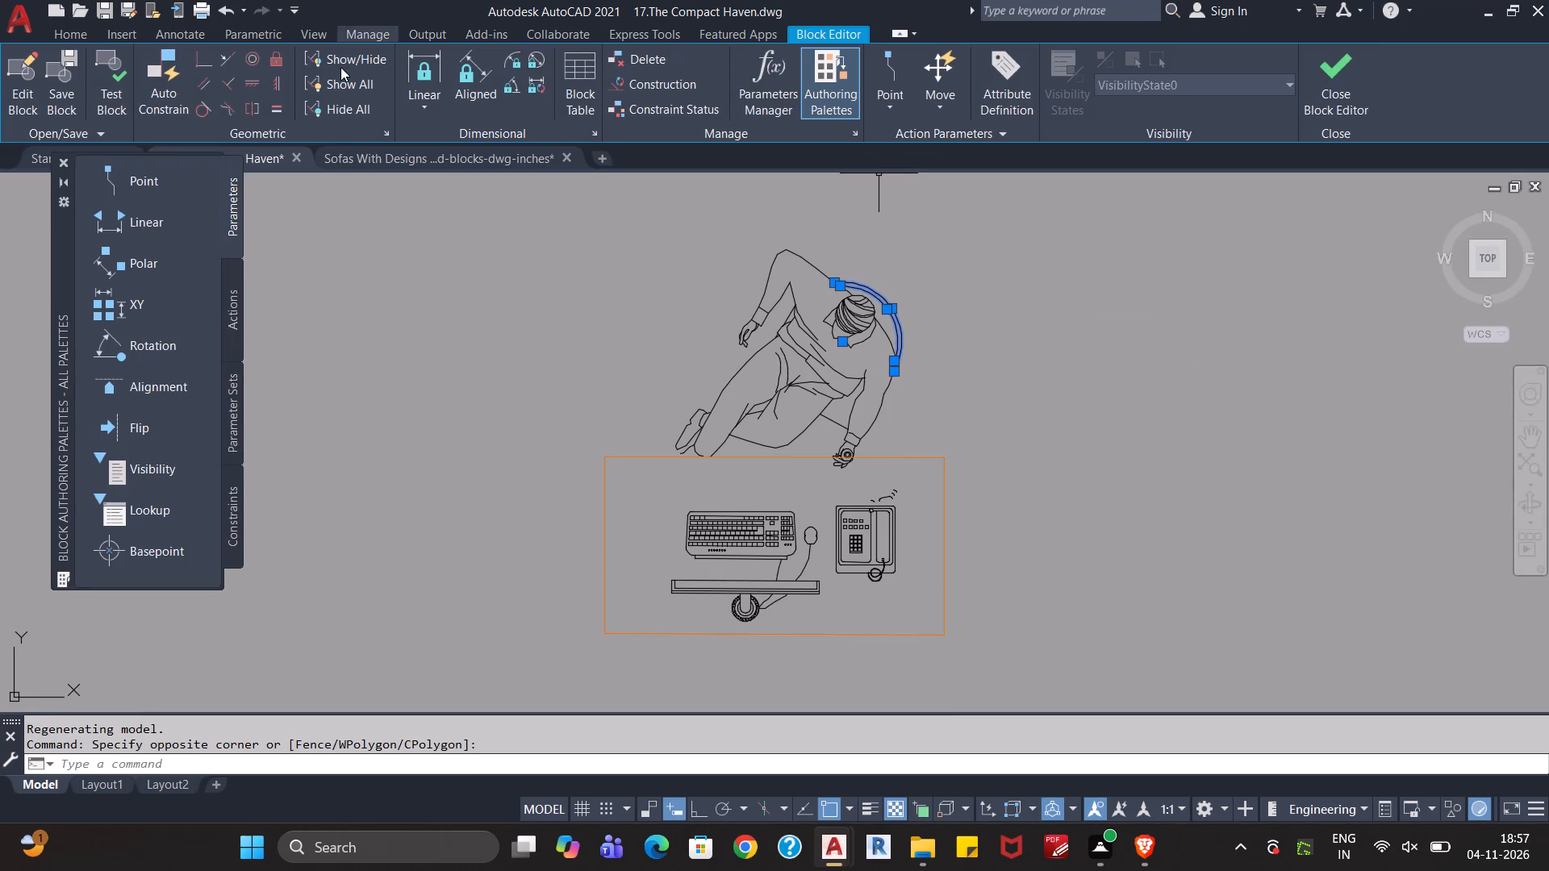
{"action": "left_click", "coordinate": [69, 35]}
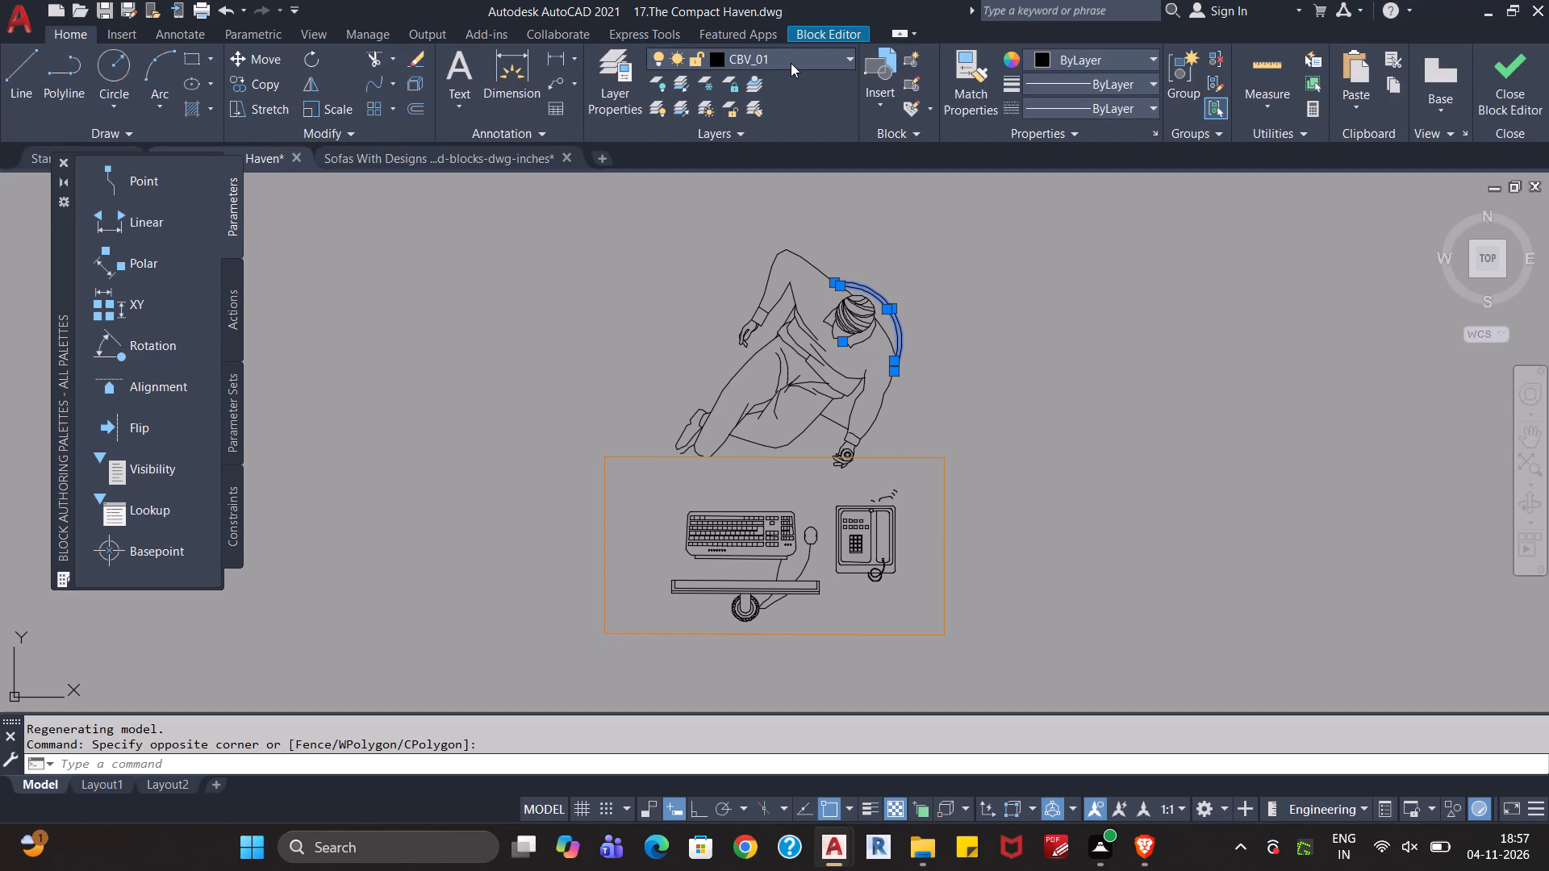
{"action": "left_click", "coordinate": [791, 63]}
{"action": "left_click", "coordinate": [801, 61]}
{"action": "left_click", "coordinate": [800, 58]}
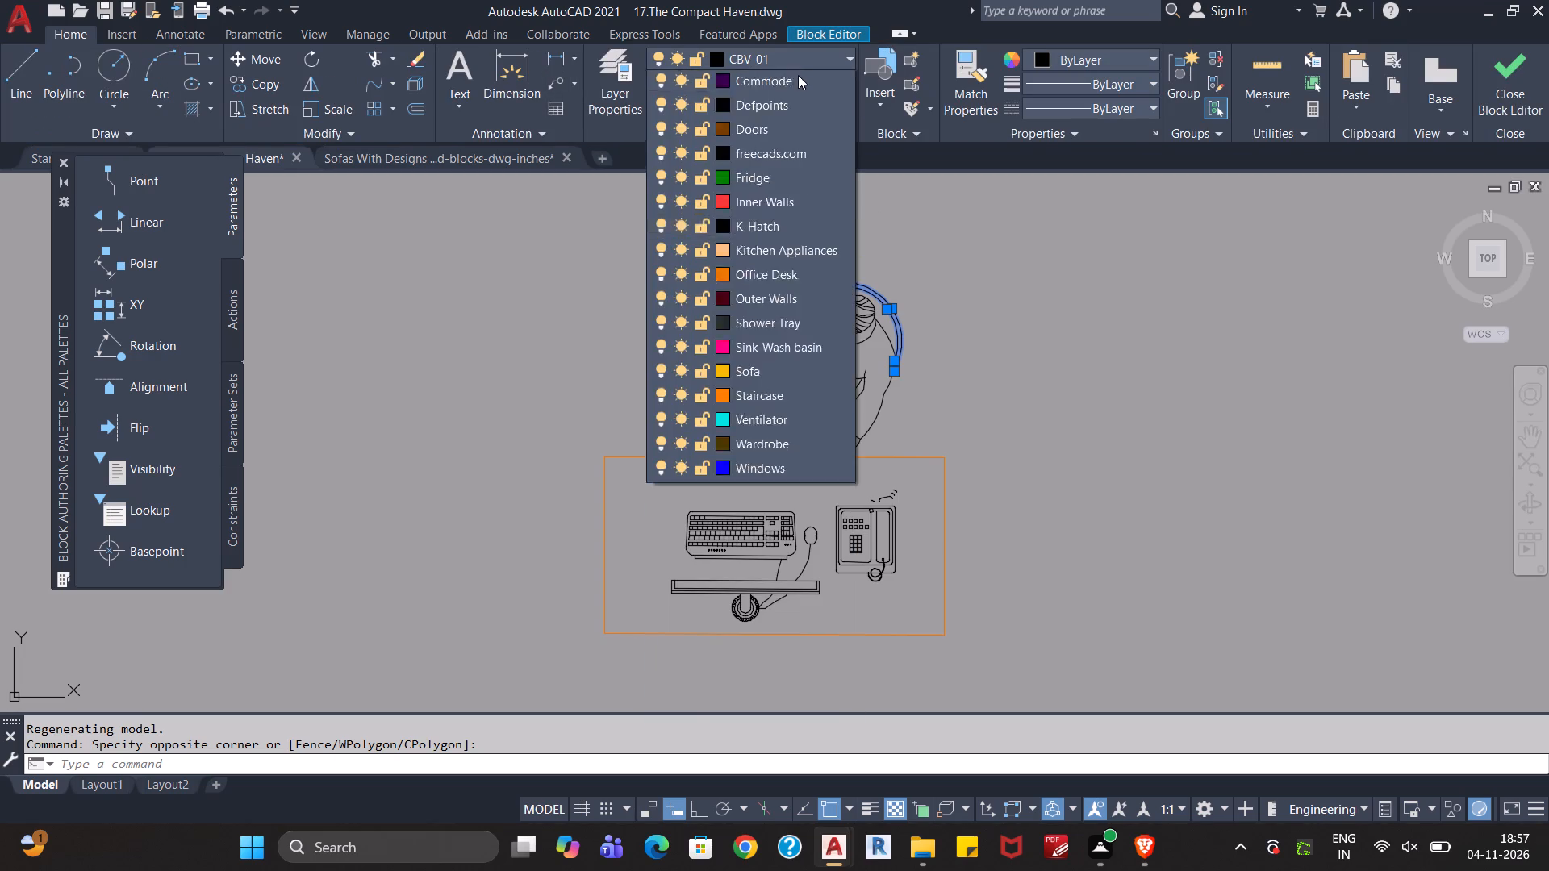
{"action": "left_click", "coordinate": [798, 75]}
{"action": "left_click", "coordinate": [829, 59]}
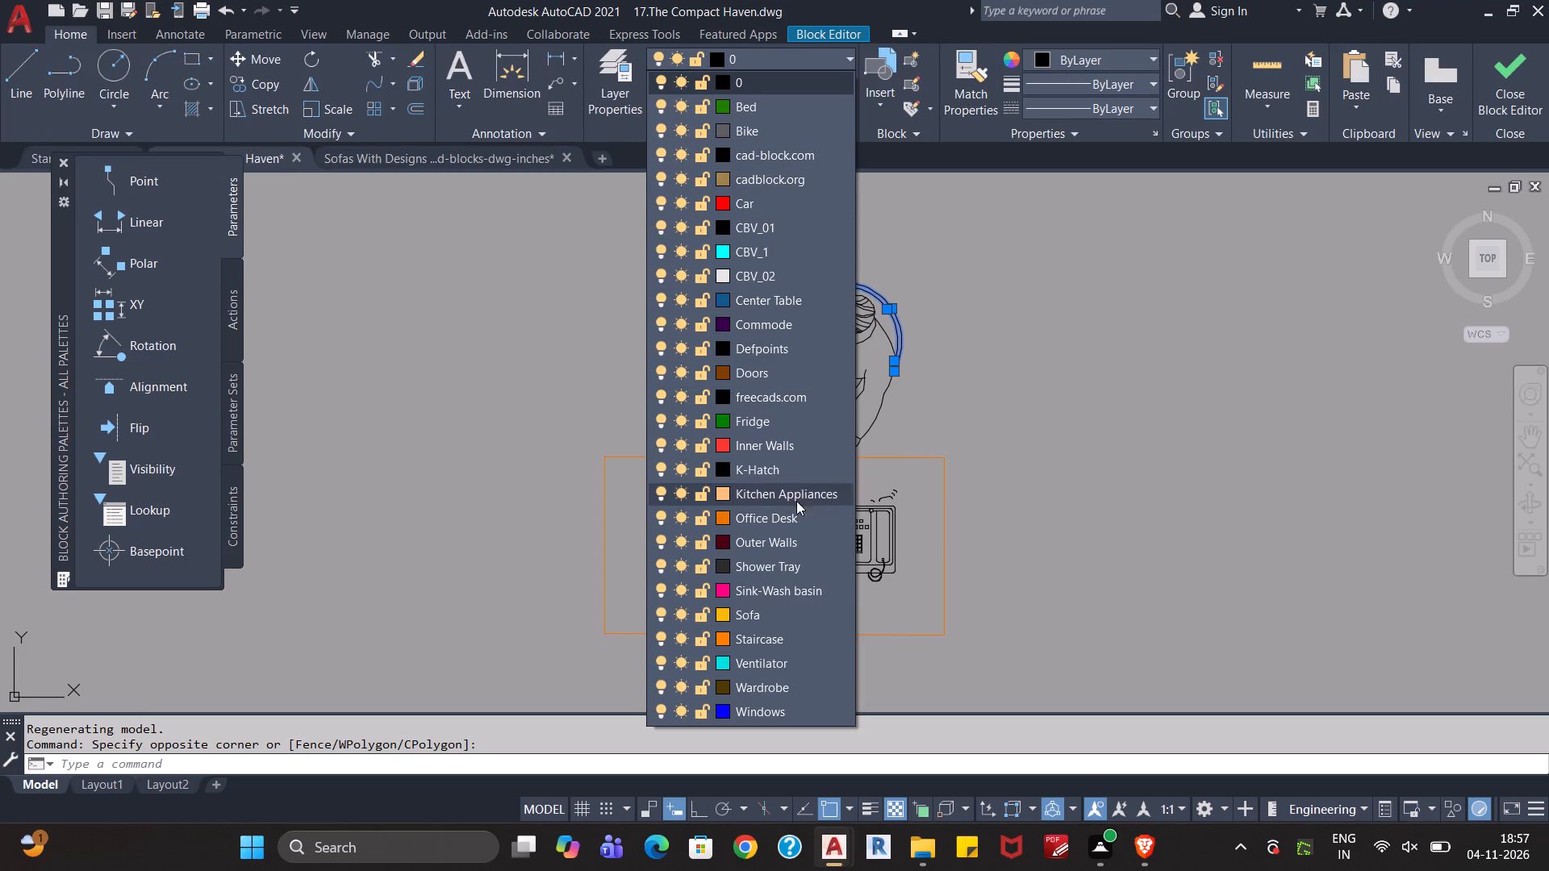
{"action": "left_click", "coordinate": [797, 521]}
{"action": "key", "text": "Escape"}
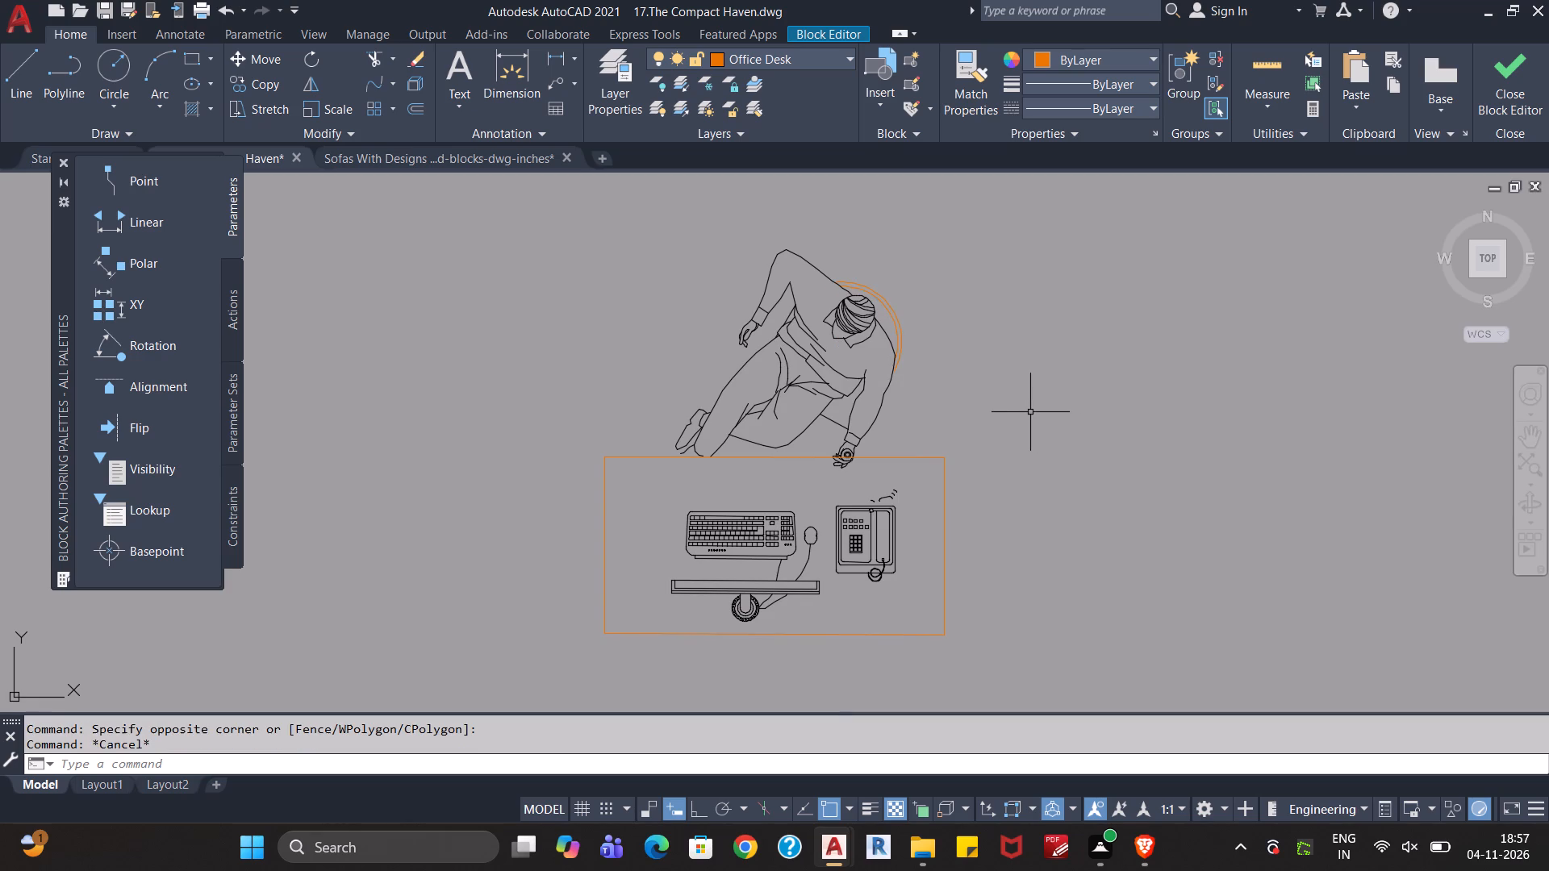
Close the Block Editor, saving the changes to the Offce Table block, and save the drawing.
{"action": "left_click", "coordinate": [1495, 77]}
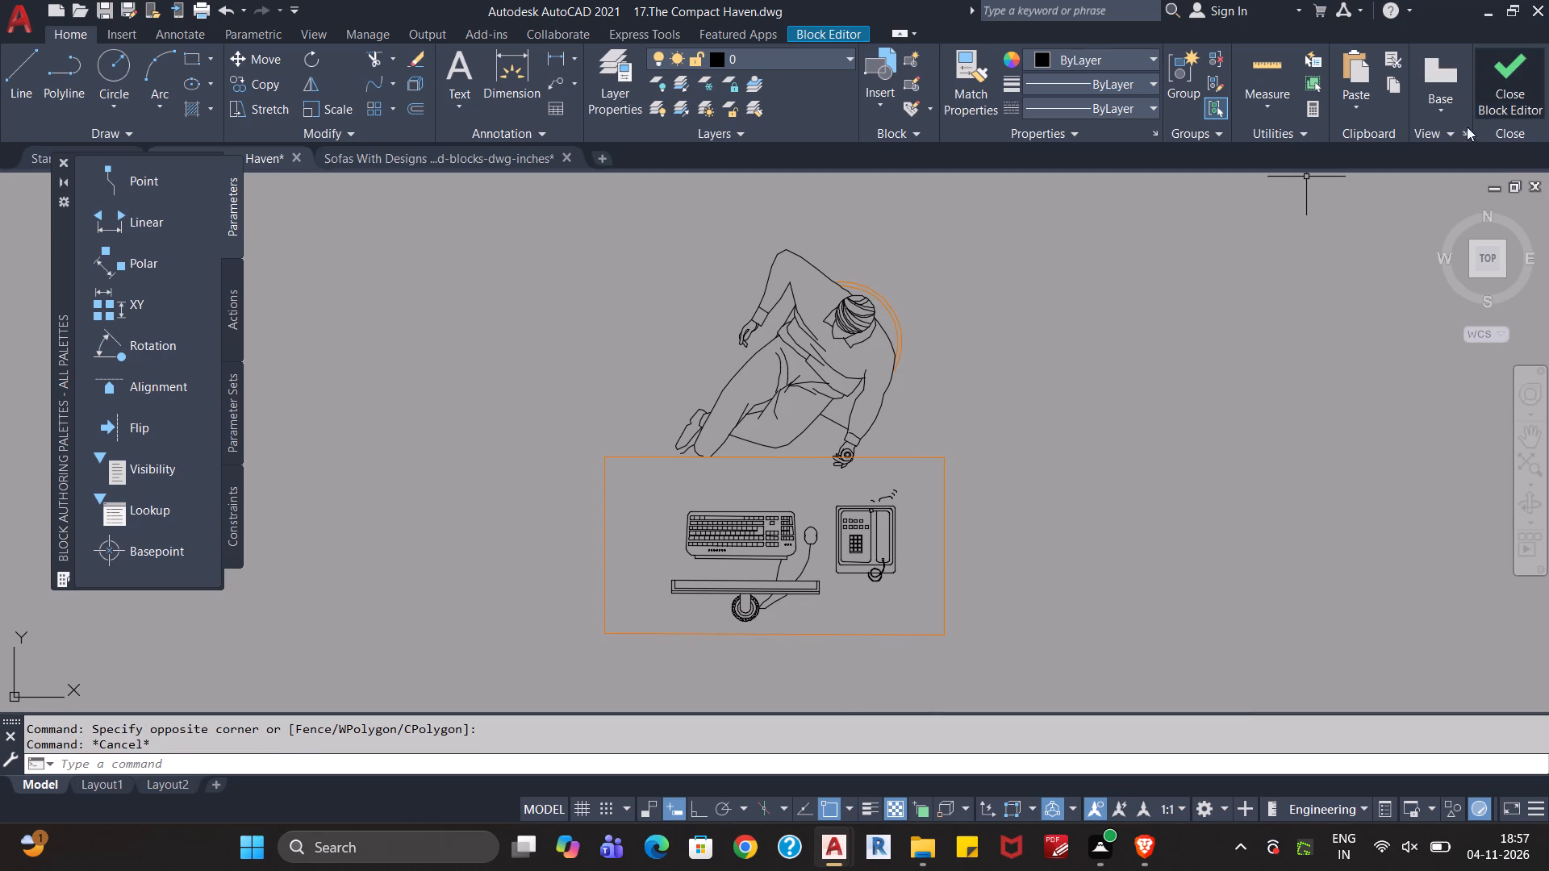
{"action": "left_click", "coordinate": [866, 380]}
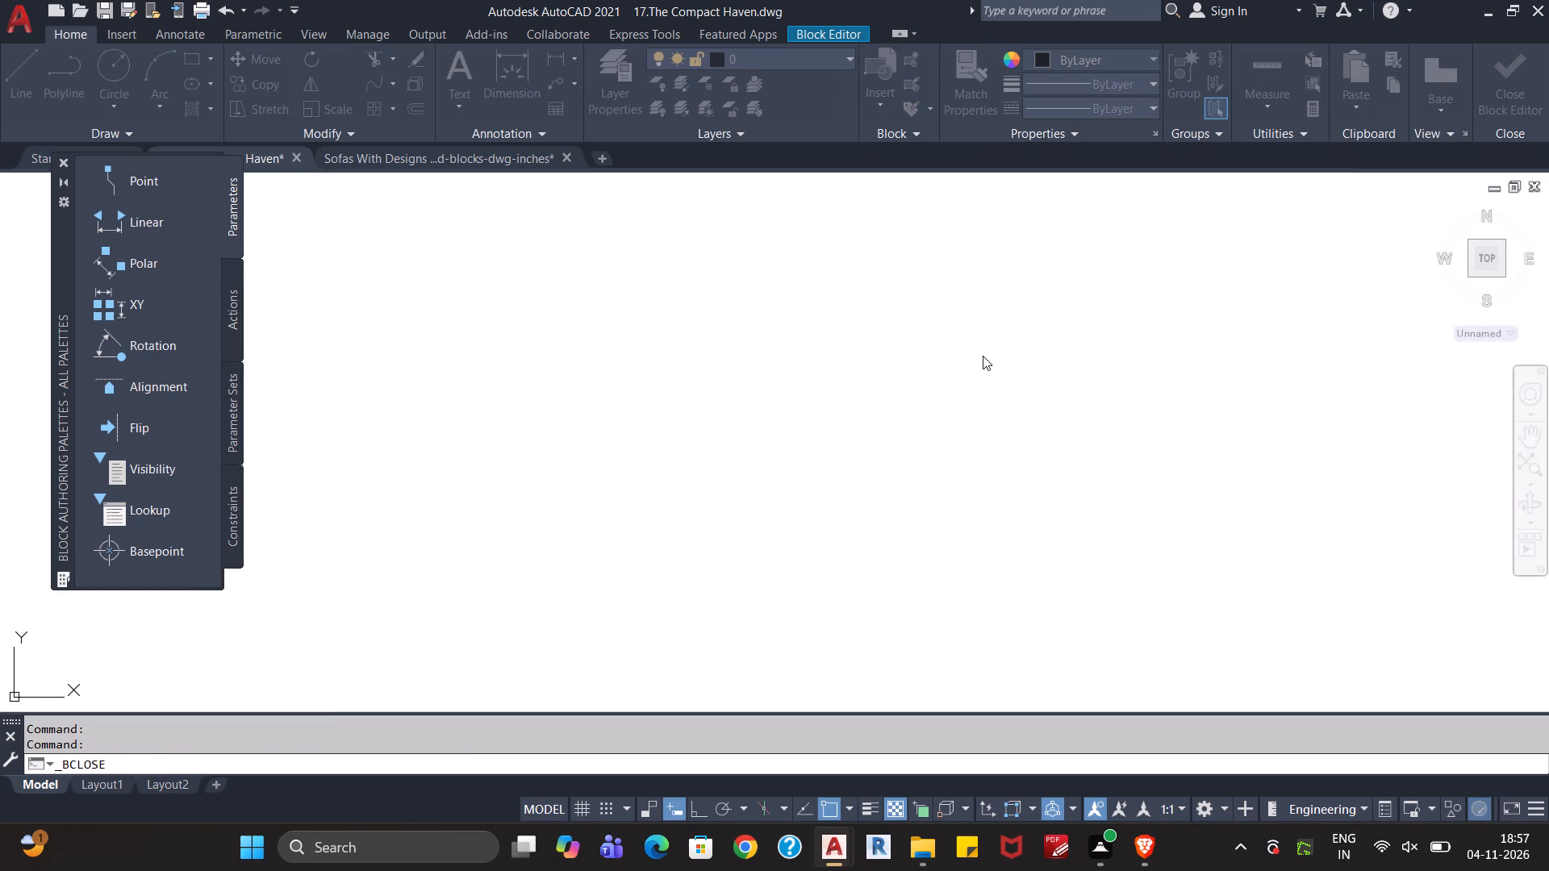
{"action": "scroll", "coordinate": [920, 336], "scroll_direction": "down", "scroll_amount": 1}
{"action": "middle_click_drag", "start_coordinate": [938, 376], "coordinate": [929, 345]}
{"action": "scroll", "coordinate": [923, 352], "scroll_direction": "up", "scroll_amount": 1}
{"action": "middle_click_drag", "start_coordinate": [909, 326], "coordinate": [921, 352]}
{"action": "scroll", "coordinate": [921, 353], "scroll_direction": "down", "scroll_amount": 1}
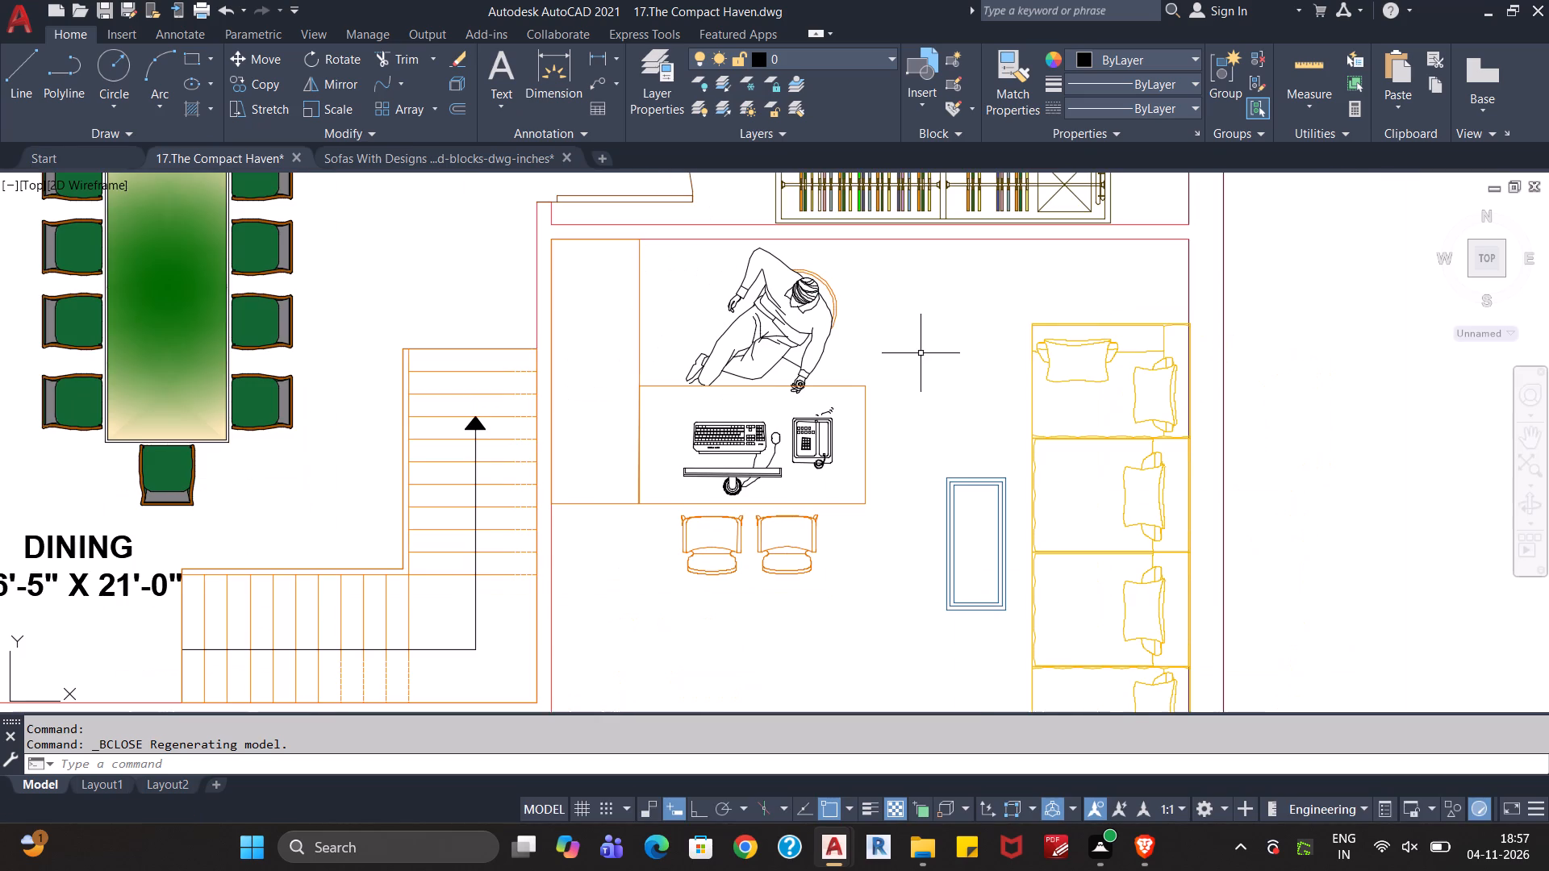
{"action": "key", "text": "ctrl+s"}
Copy the LIVING room label and paste the copy into the office room, below the desk's visitor chairs.
{"action": "scroll", "coordinate": [921, 353], "scroll_direction": "down", "scroll_amount": 2}
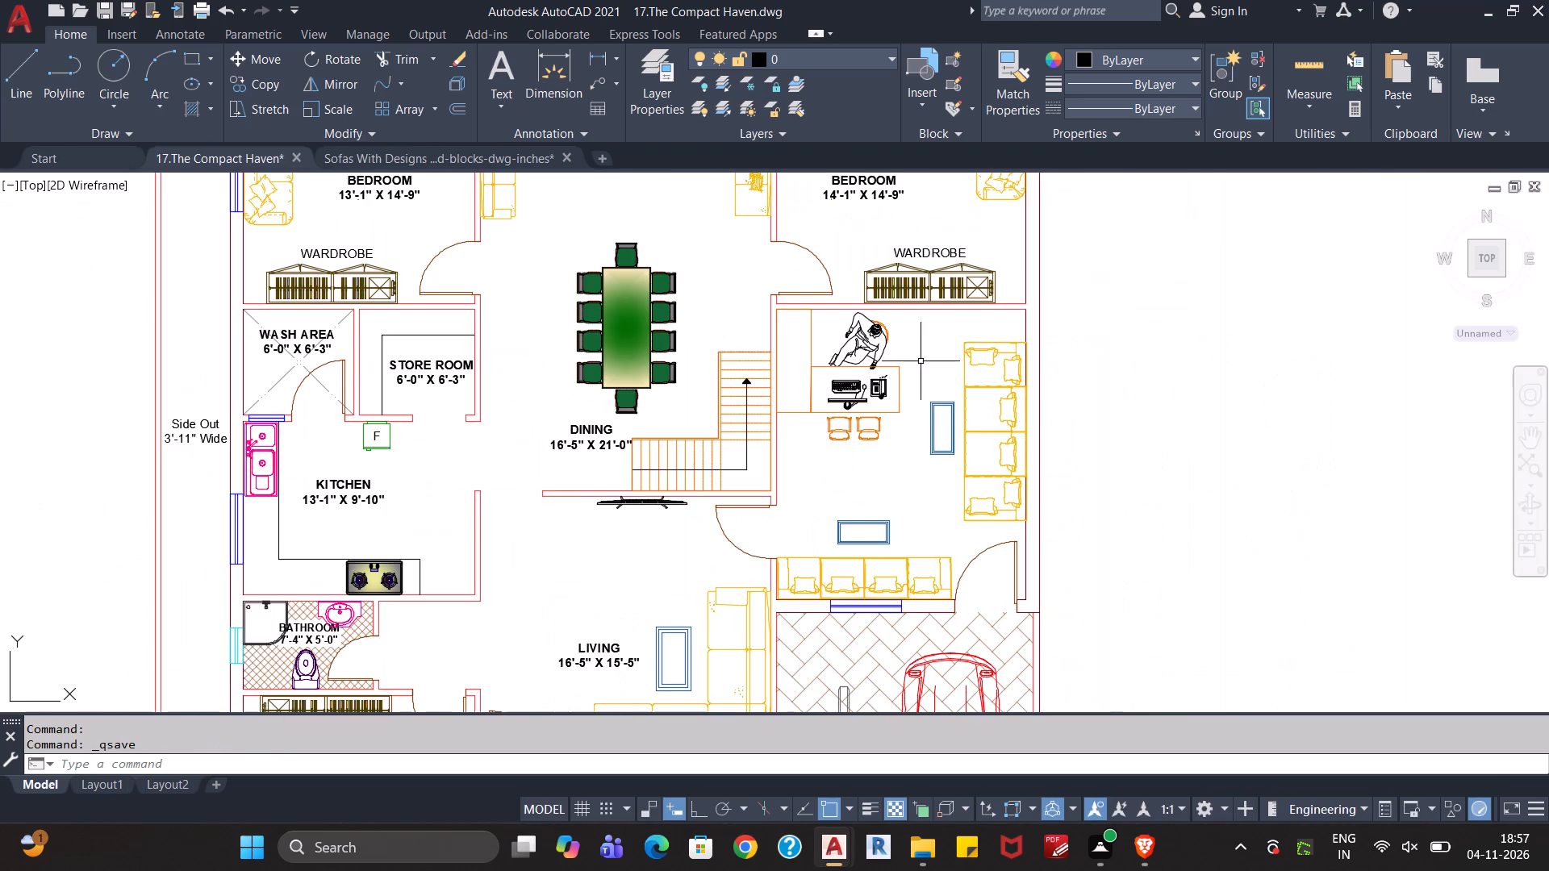
{"action": "middle_click_drag", "start_coordinate": [921, 362], "coordinate": [905, 316]}
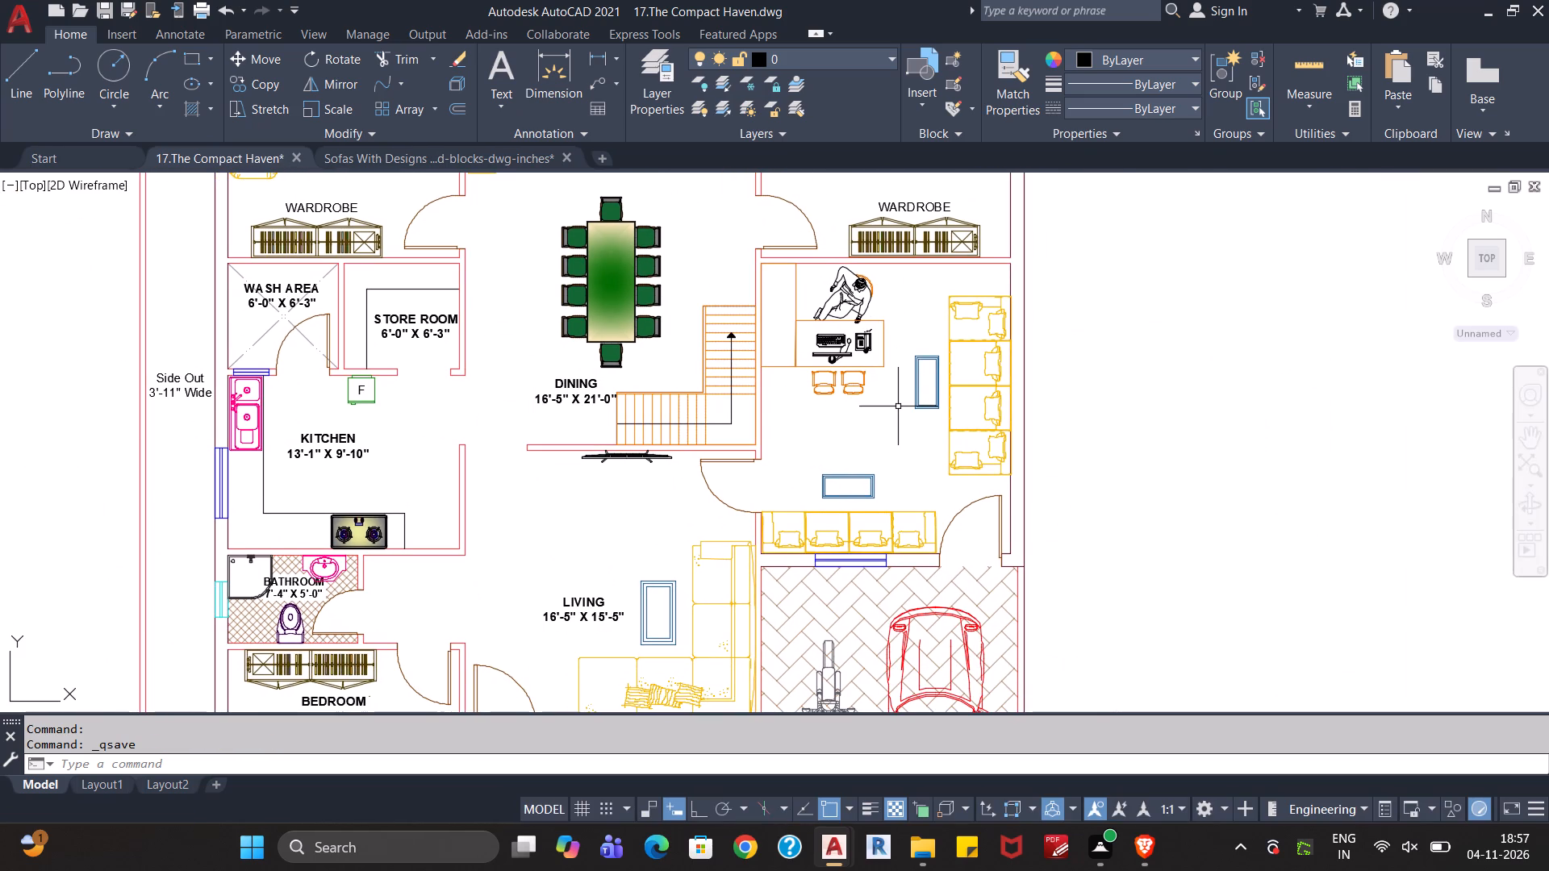
{"action": "middle_click_drag", "start_coordinate": [879, 422], "coordinate": [833, 376]}
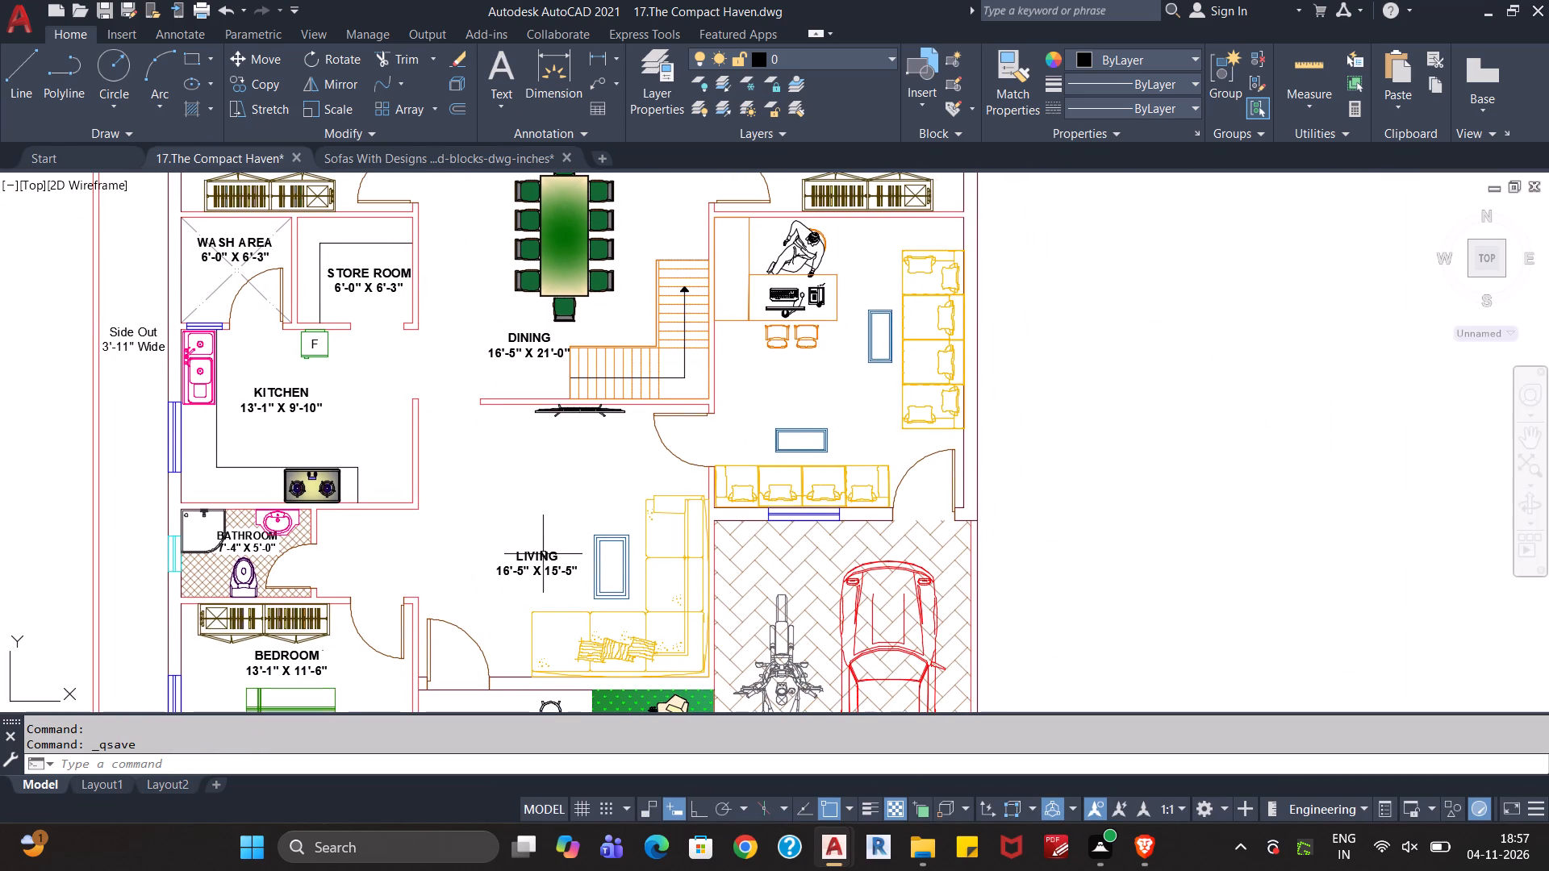
{"action": "left_click", "coordinate": [543, 554]}
{"action": "key", "text": "ctrl+c"}
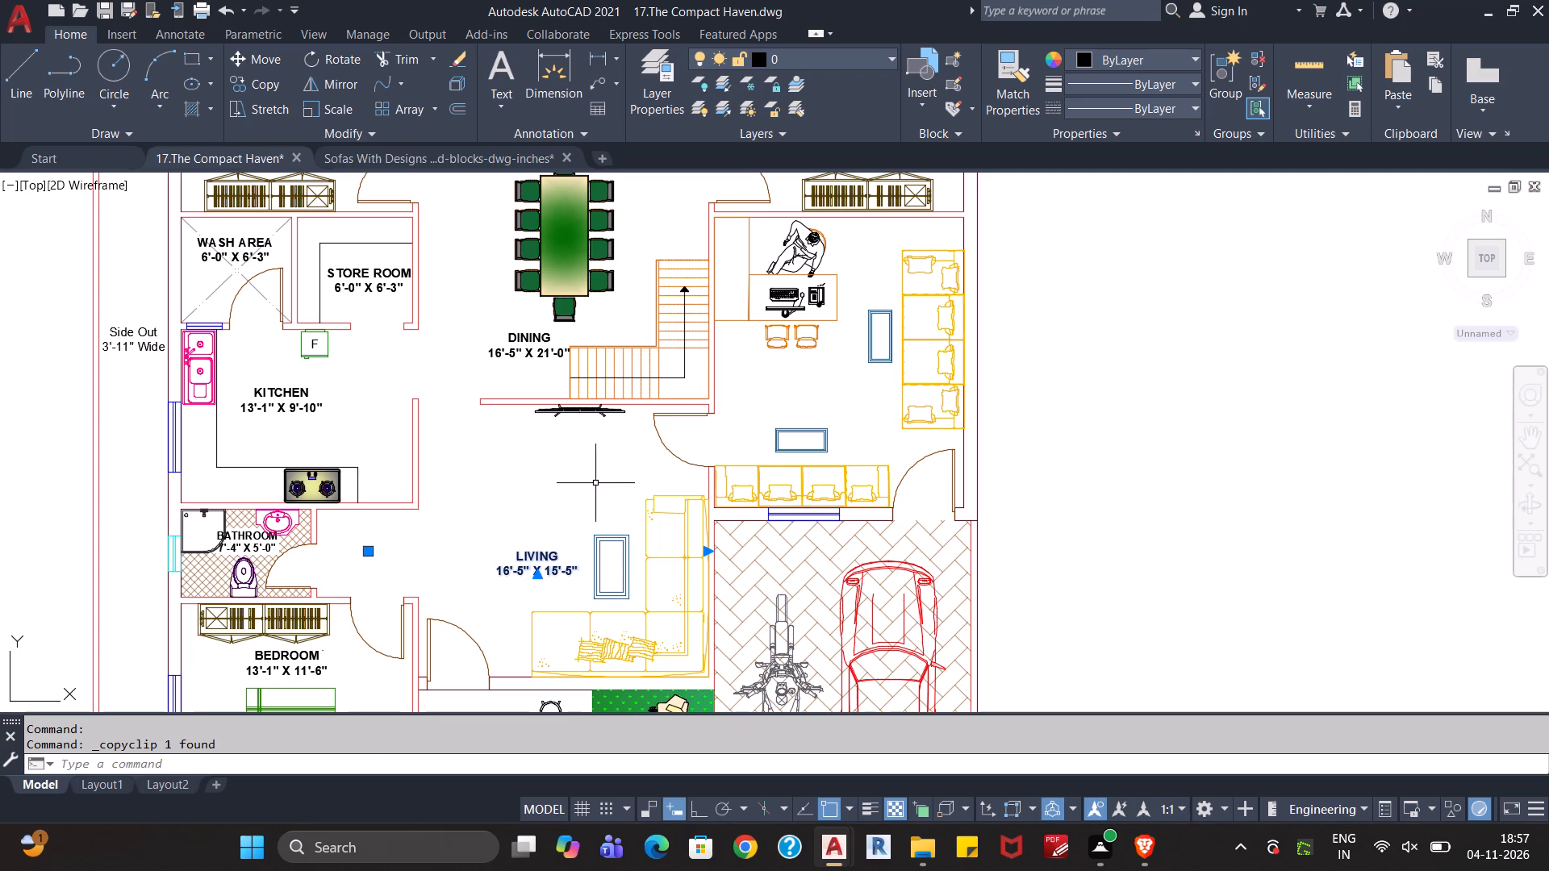
{"action": "key", "text": "ctrl+v"}
{"action": "scroll", "coordinate": [656, 391], "scroll_direction": "up", "scroll_amount": 3}
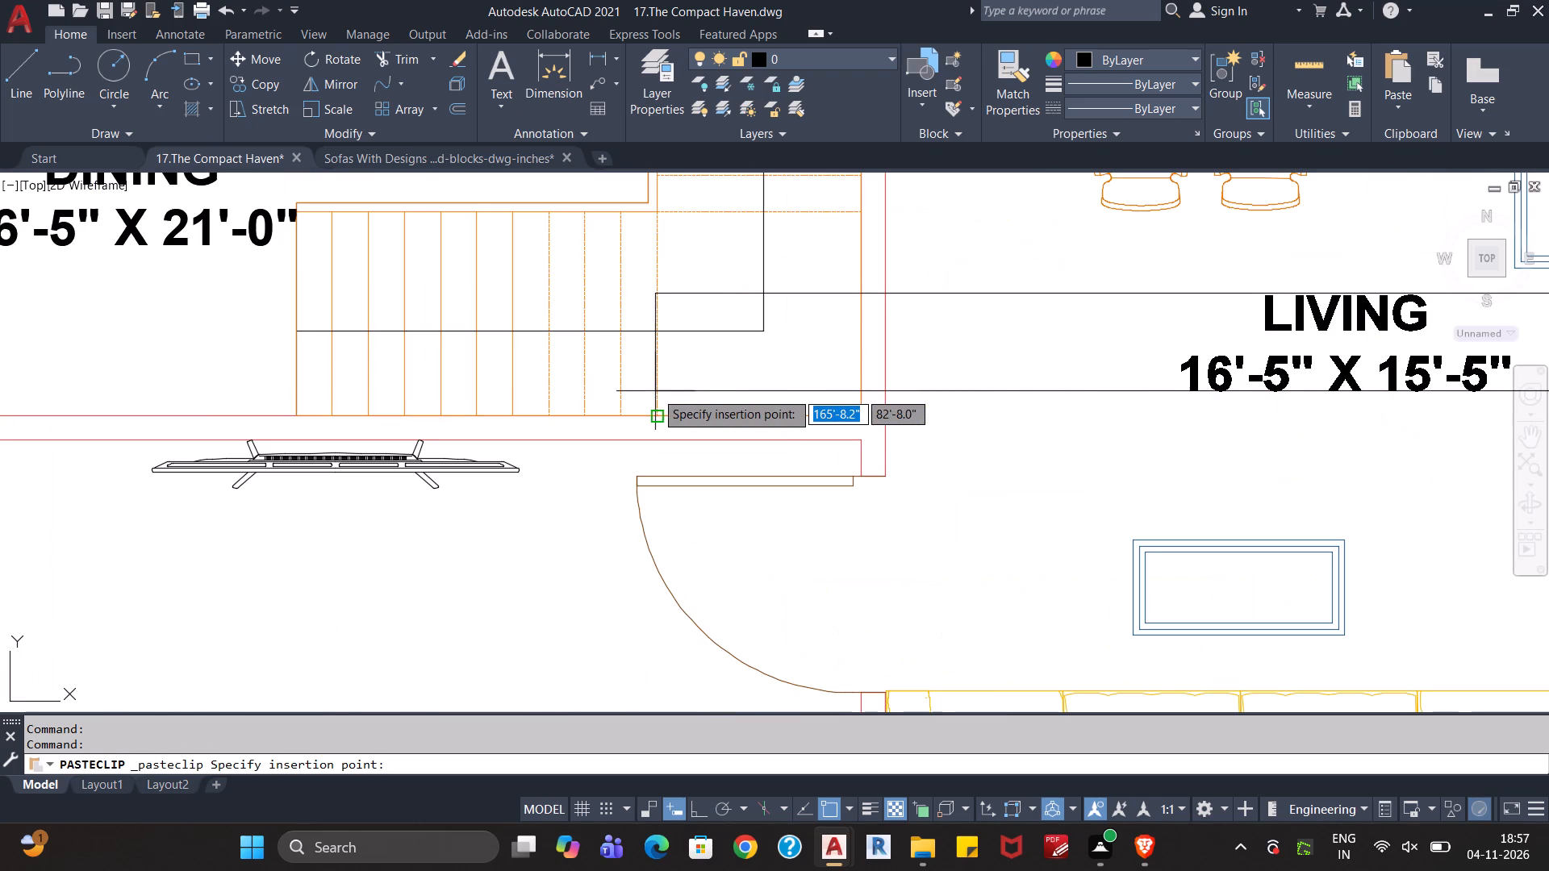
{"action": "left_click", "coordinate": [553, 409]}
{"action": "scroll", "coordinate": [777, 398], "scroll_direction": "down", "scroll_amount": 2}
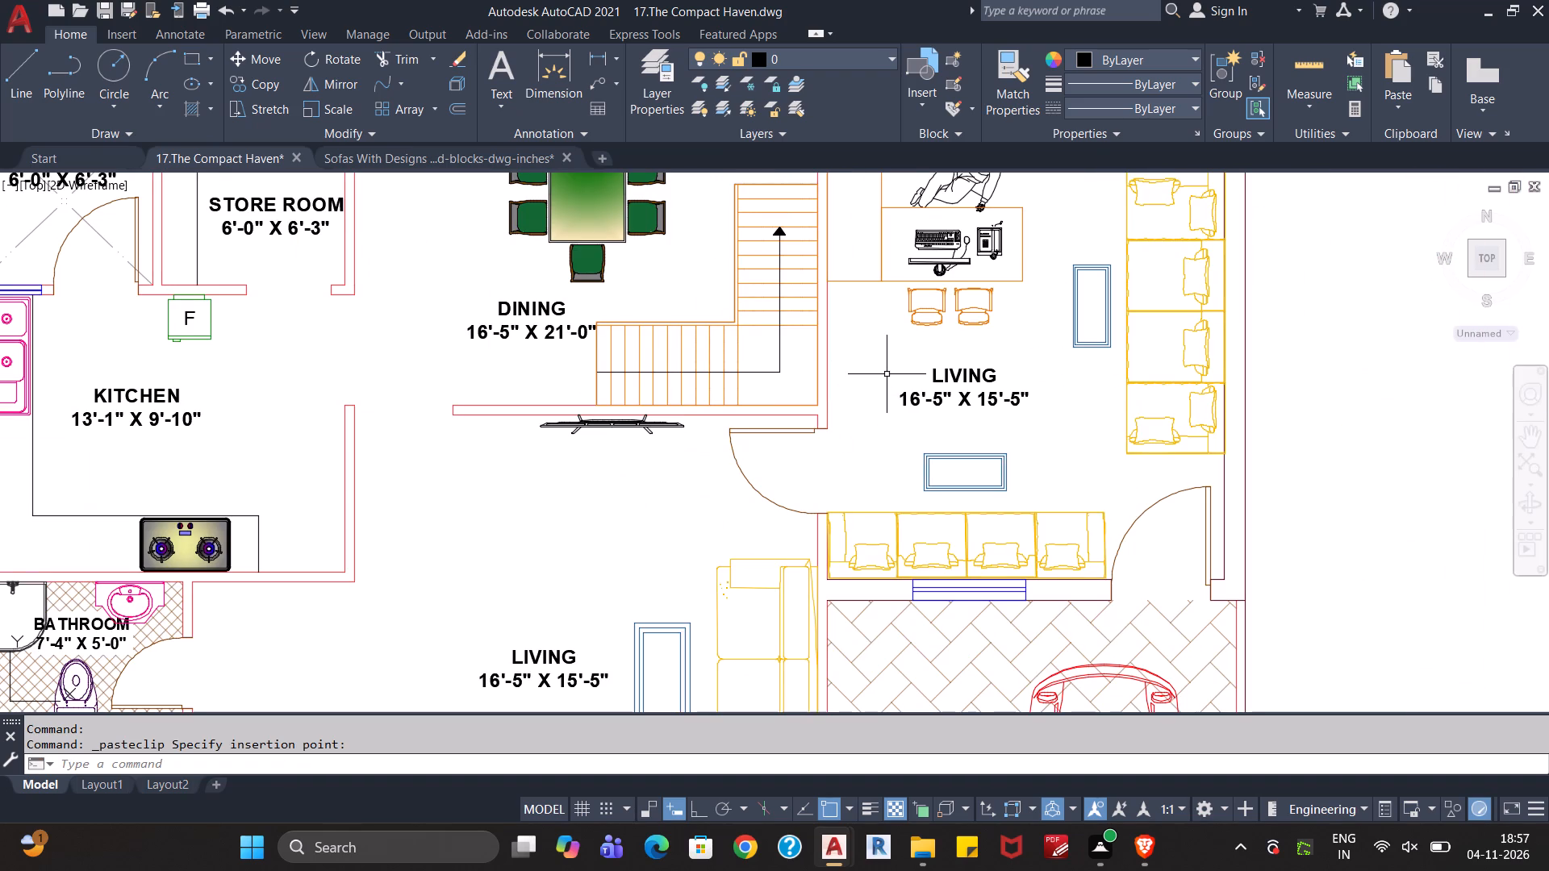
{"action": "middle_click_drag", "start_coordinate": [887, 374], "coordinate": [879, 410]}
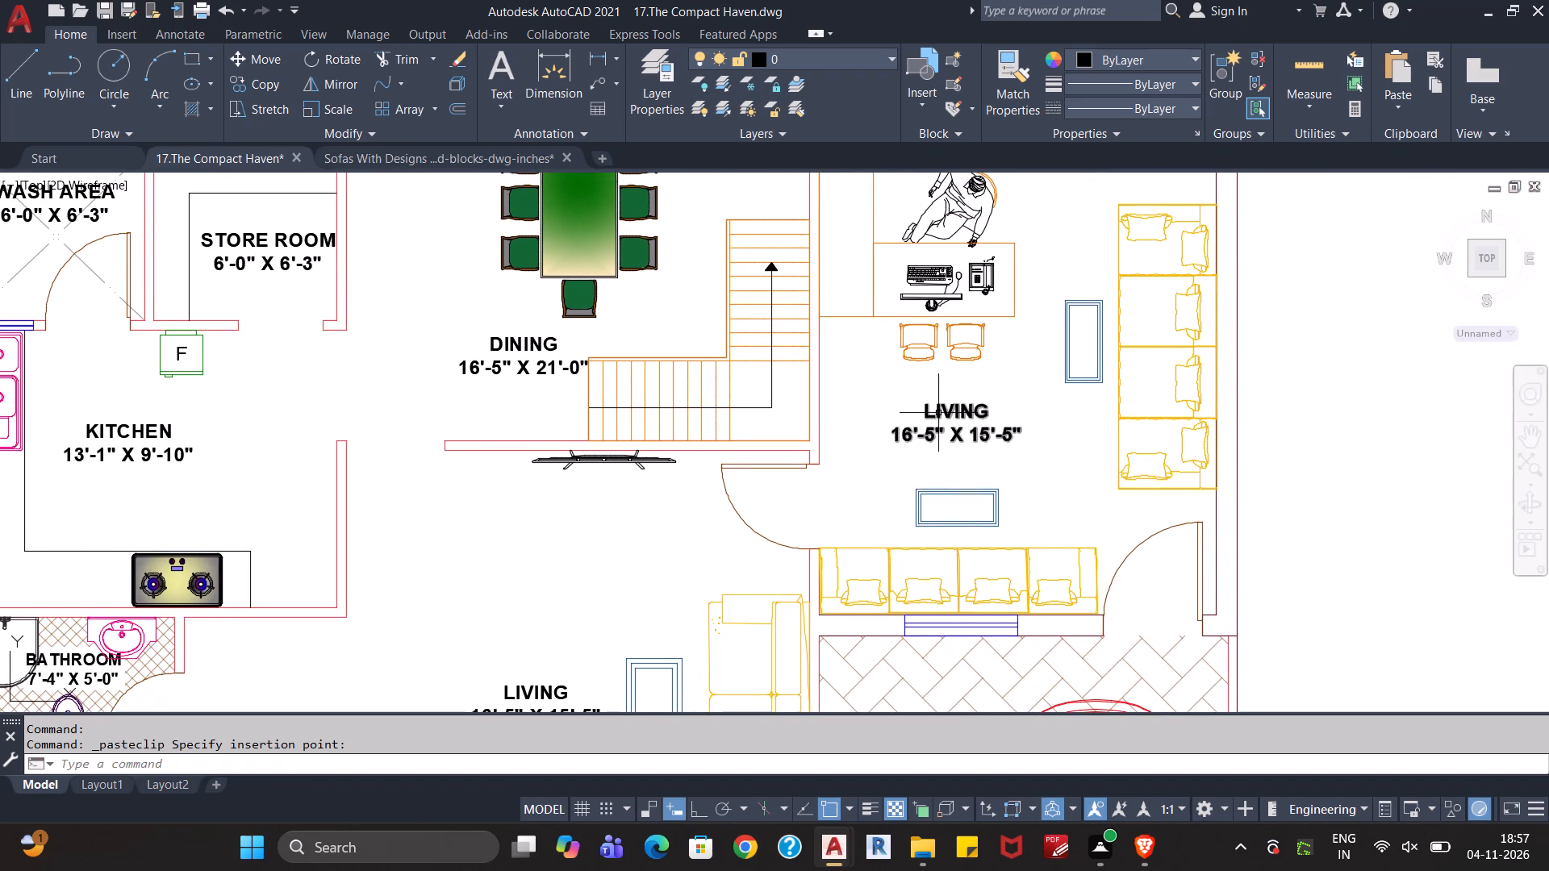
Change the room name in the pasted label to DRAWING/OFFICE.
{"action": "double_click", "coordinate": [940, 413]}
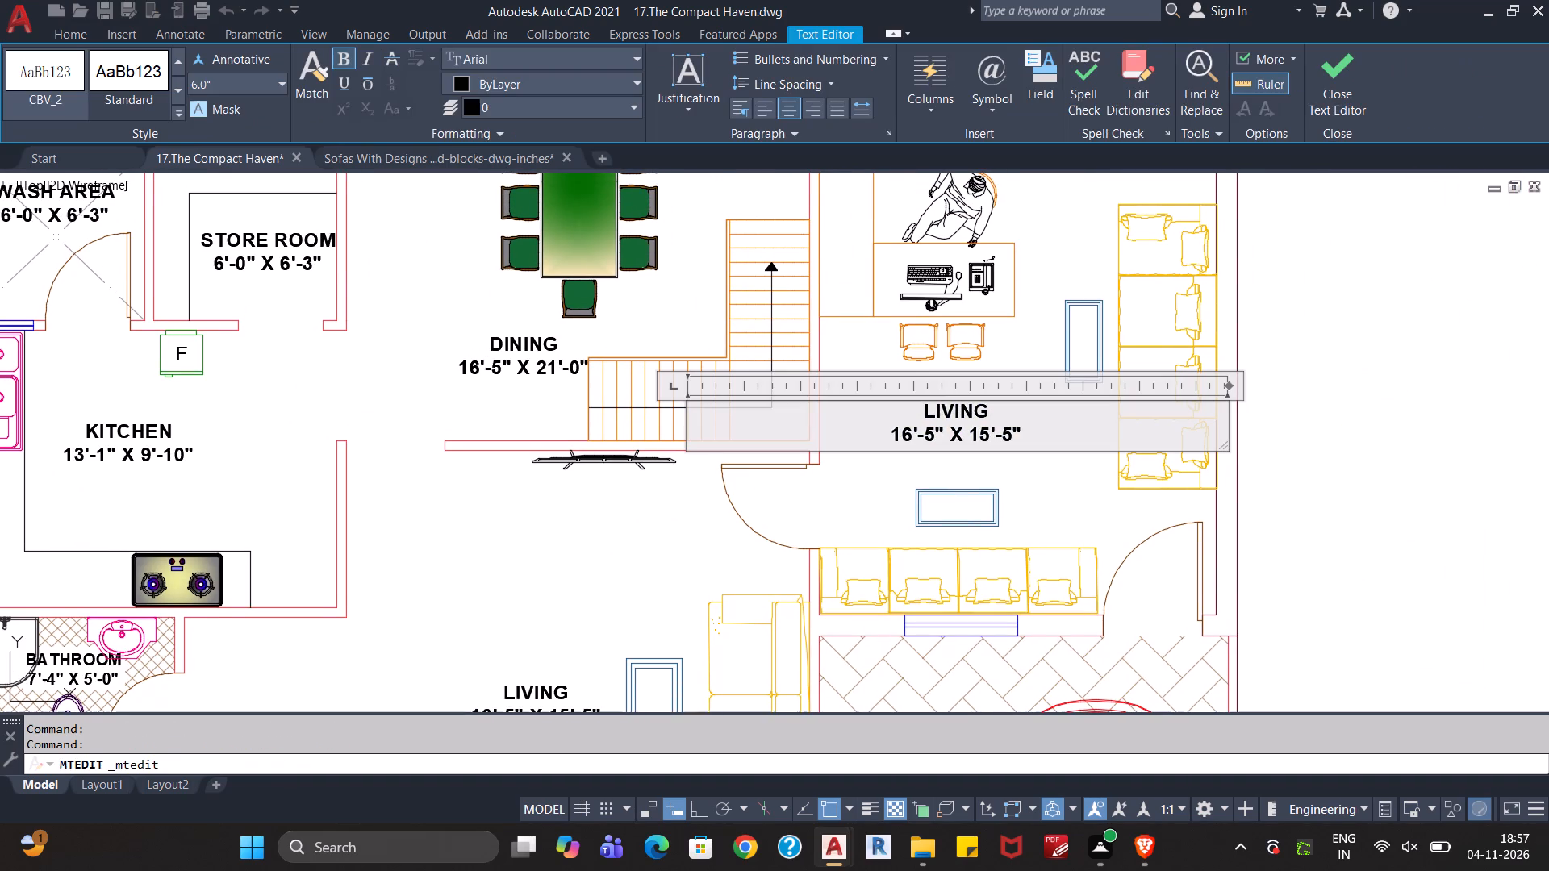
{"action": "left_click_drag", "start_coordinate": [989, 411], "coordinate": [925, 421]}
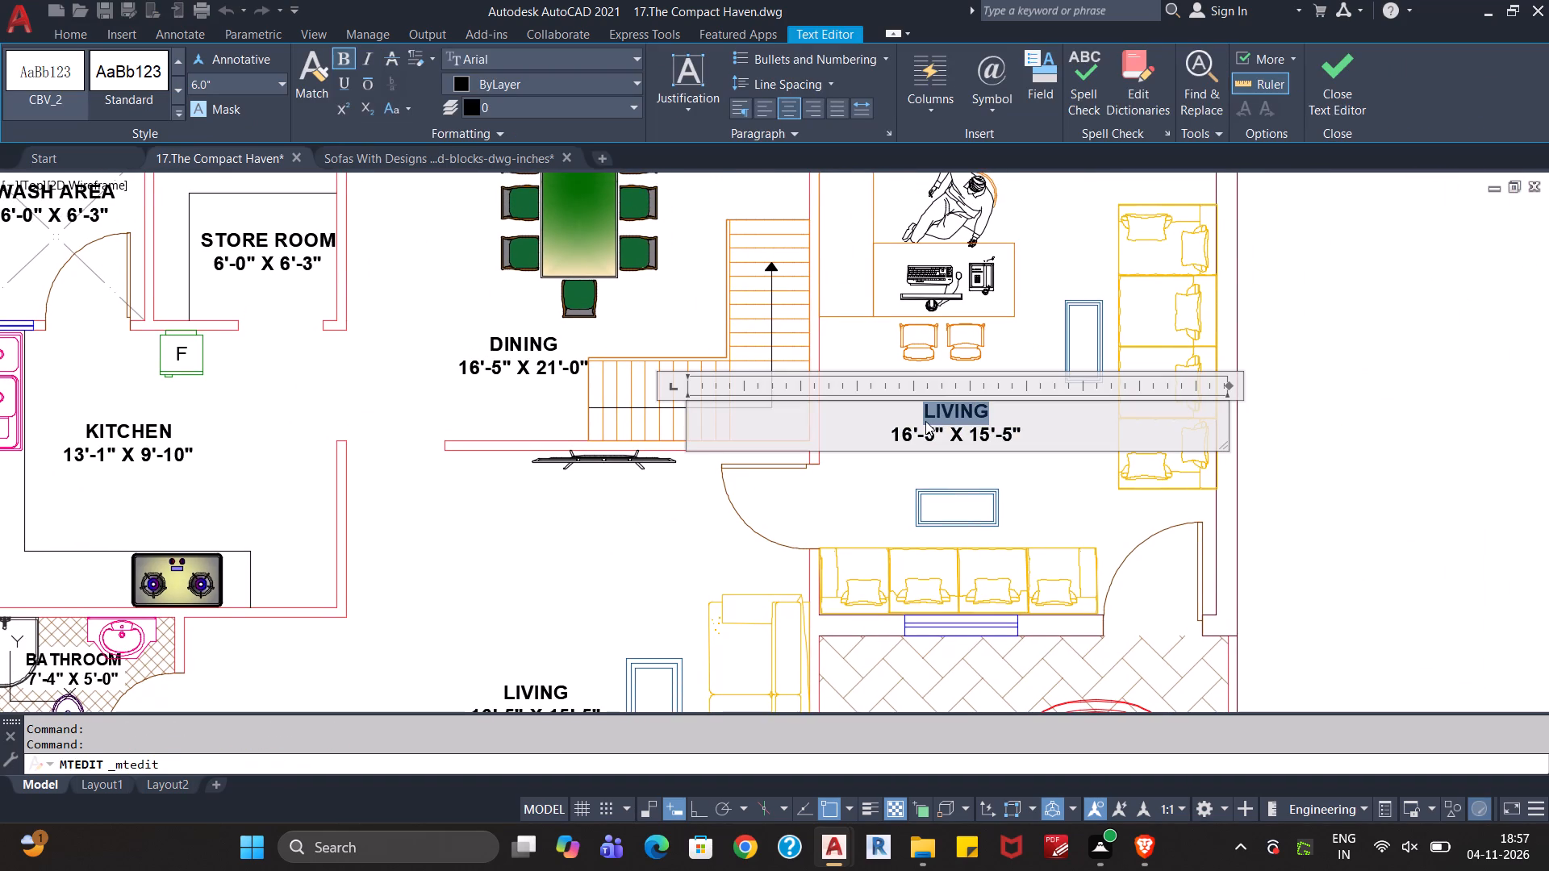
{"action": "type", "text": "DRAWING"}
{"action": "type", "text": "/OFFICE"}
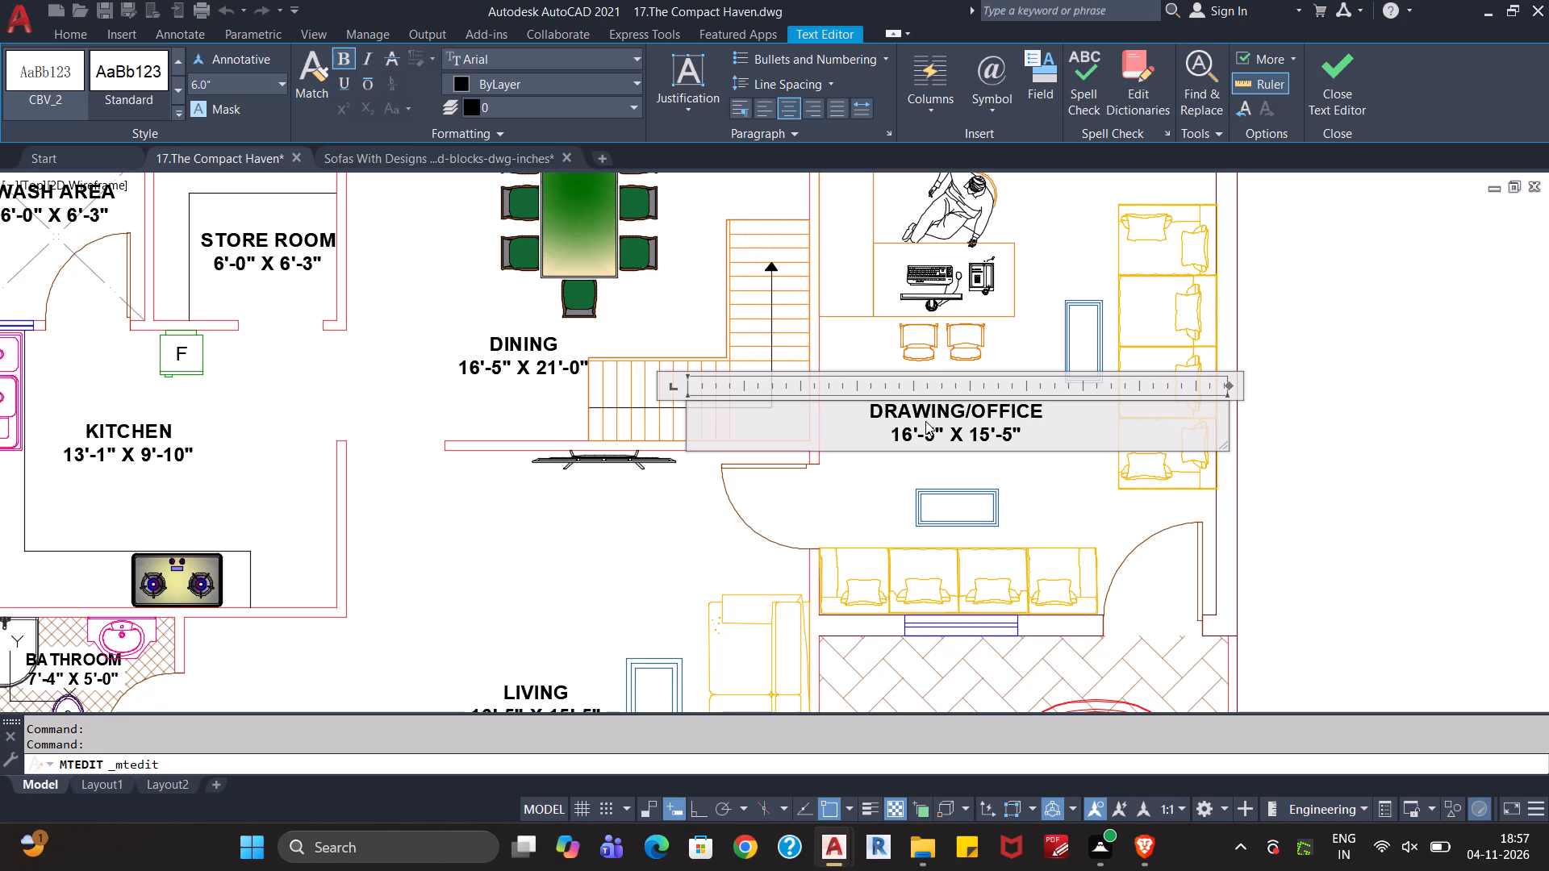
{"action": "left_click", "coordinate": [890, 473]}
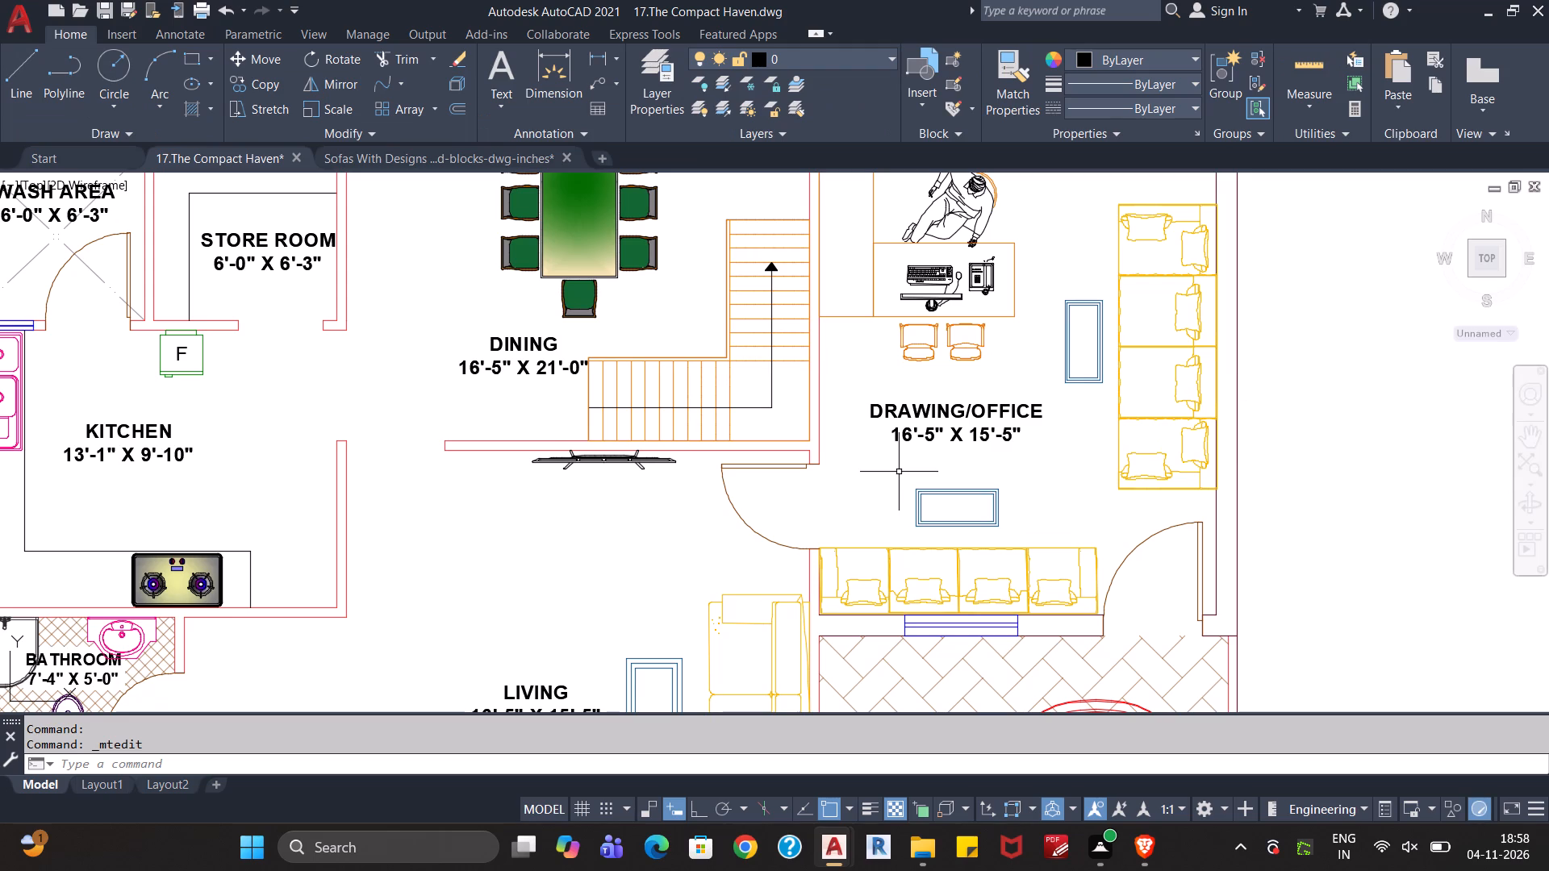
Dimension the Drawing/Office room's clear width between the inner wall corners along its upper wall.
{"action": "middle_click_drag", "start_coordinate": [1030, 246], "coordinate": [1029, 297]}
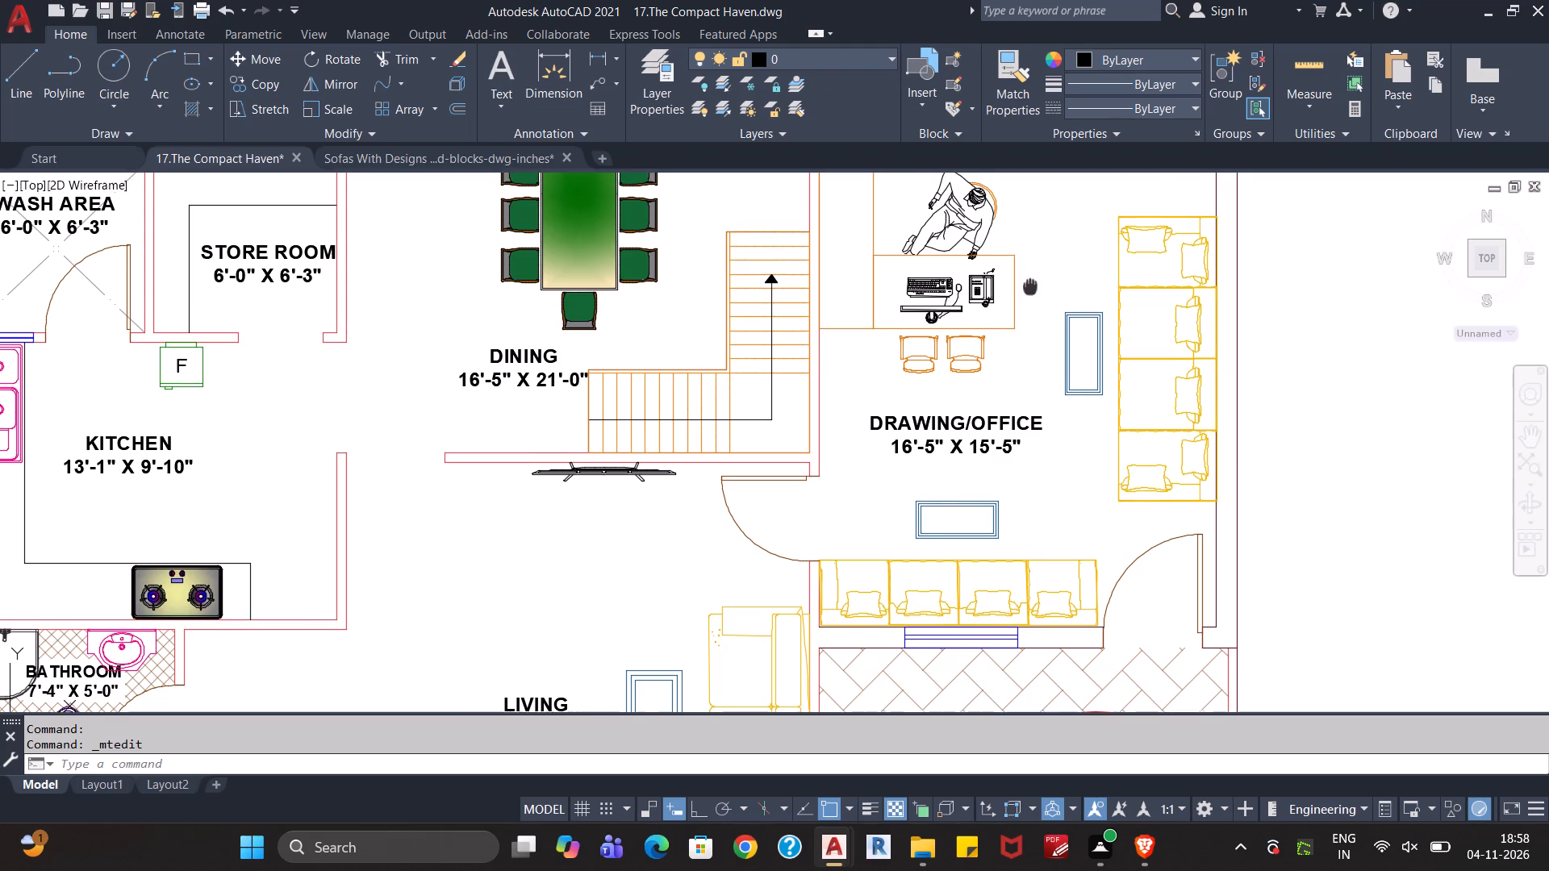
{"action": "middle_click_drag", "start_coordinate": [1029, 297], "coordinate": [1018, 373]}
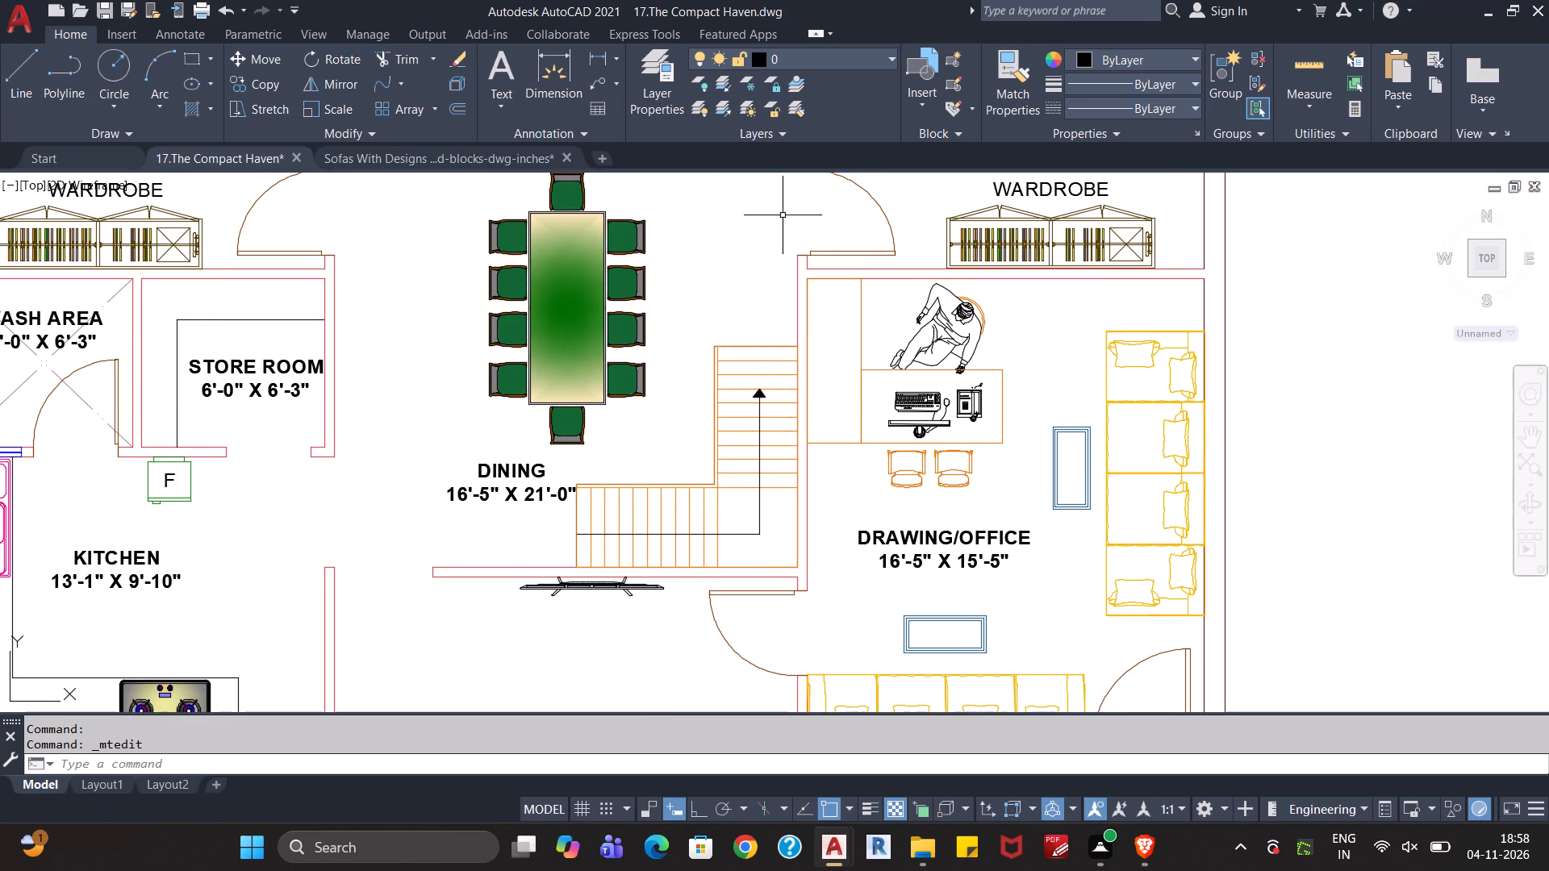
{"action": "left_click", "coordinate": [544, 72]}
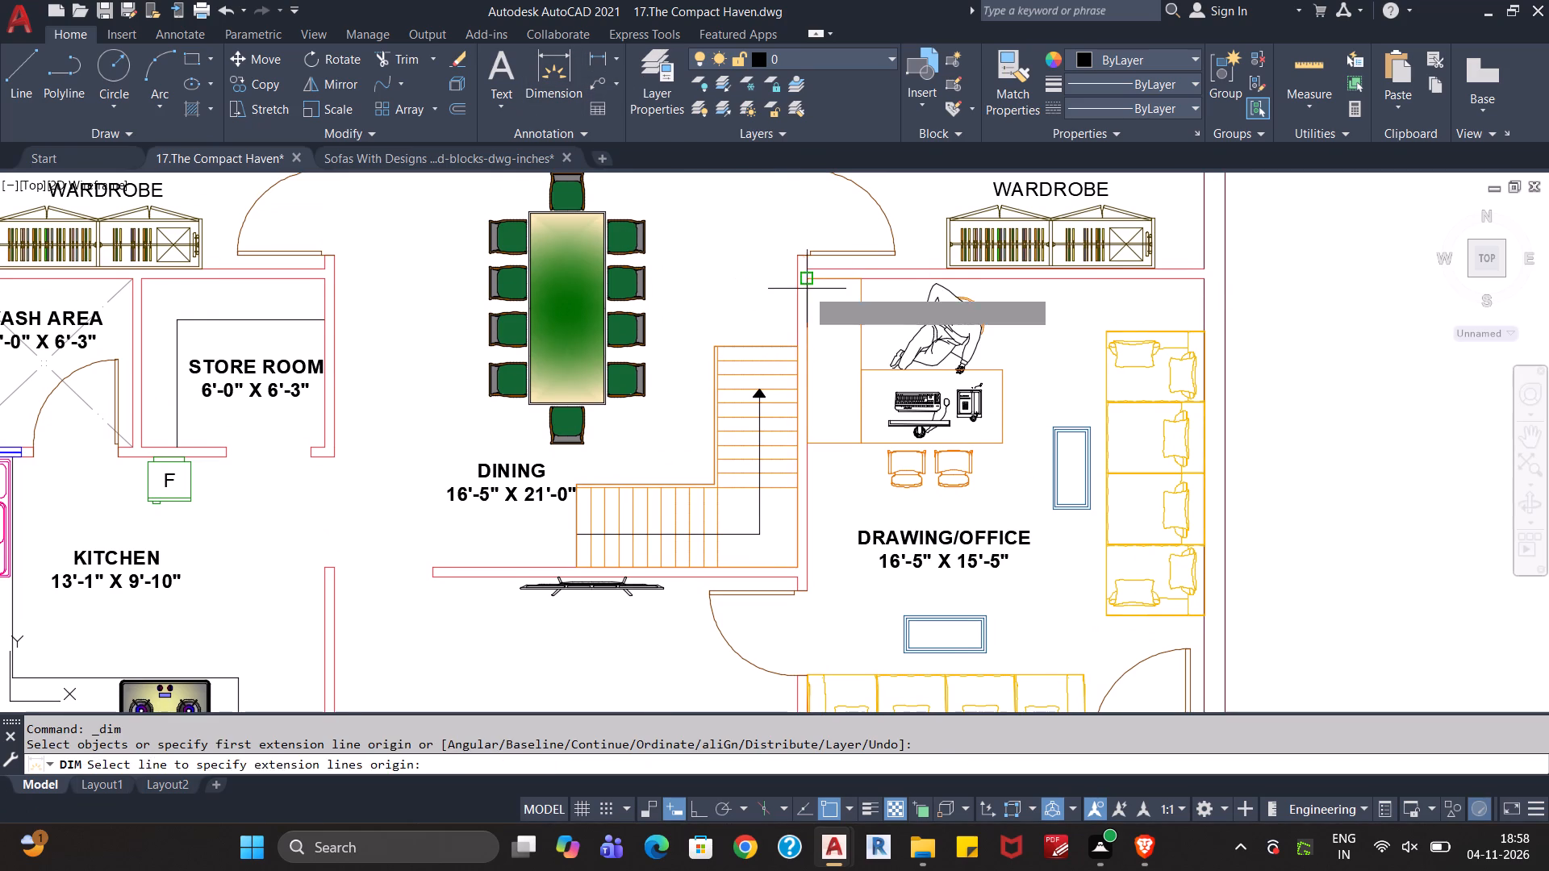
{"action": "left_click", "coordinate": [810, 282]}
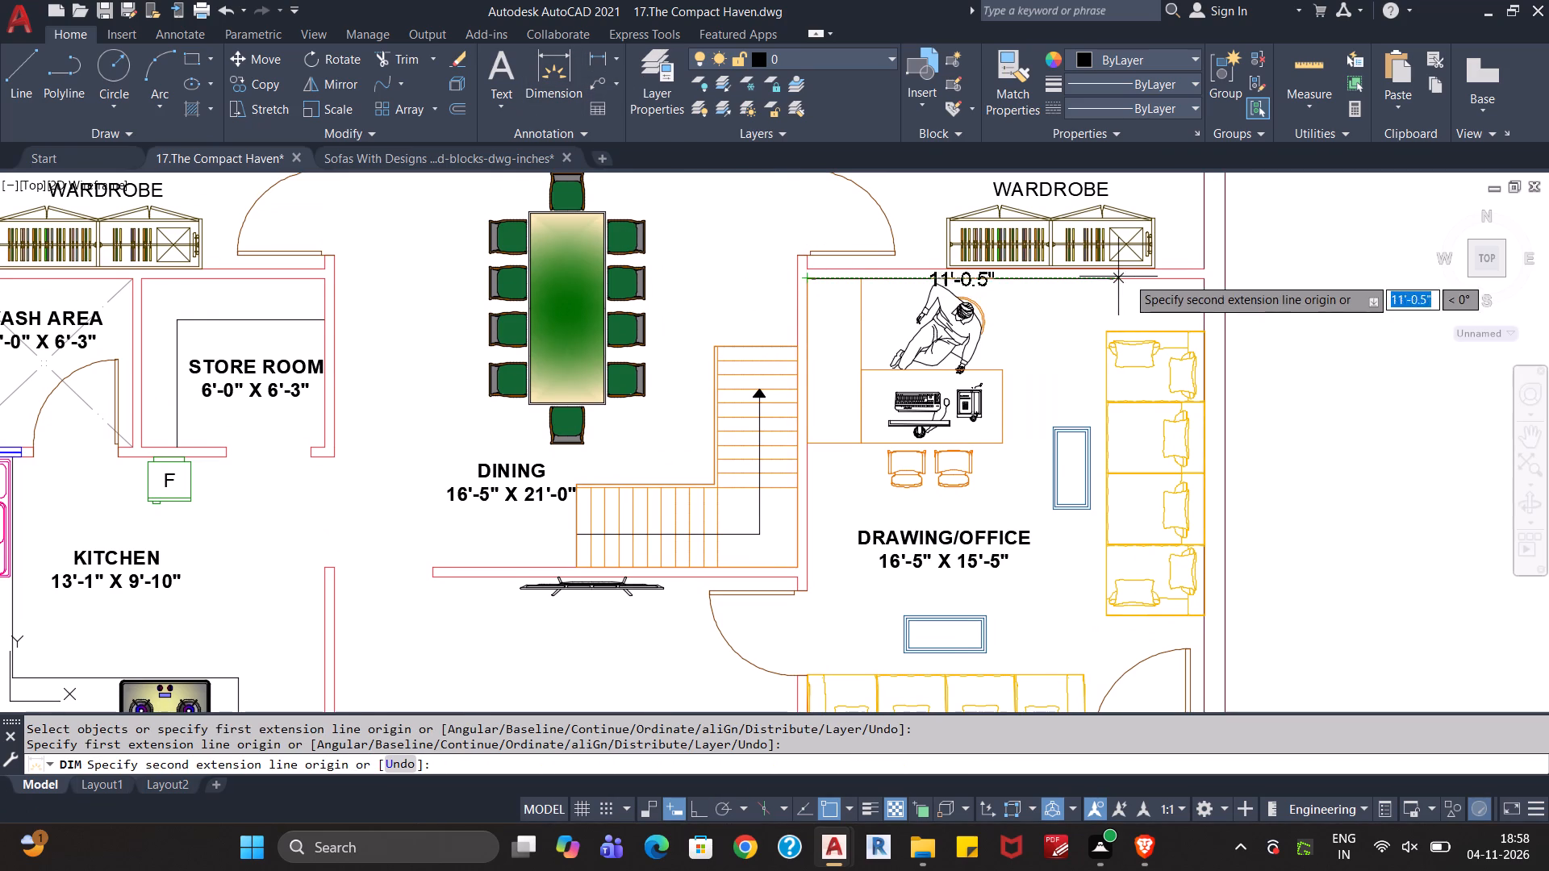
{"action": "left_click", "coordinate": [1204, 280]}
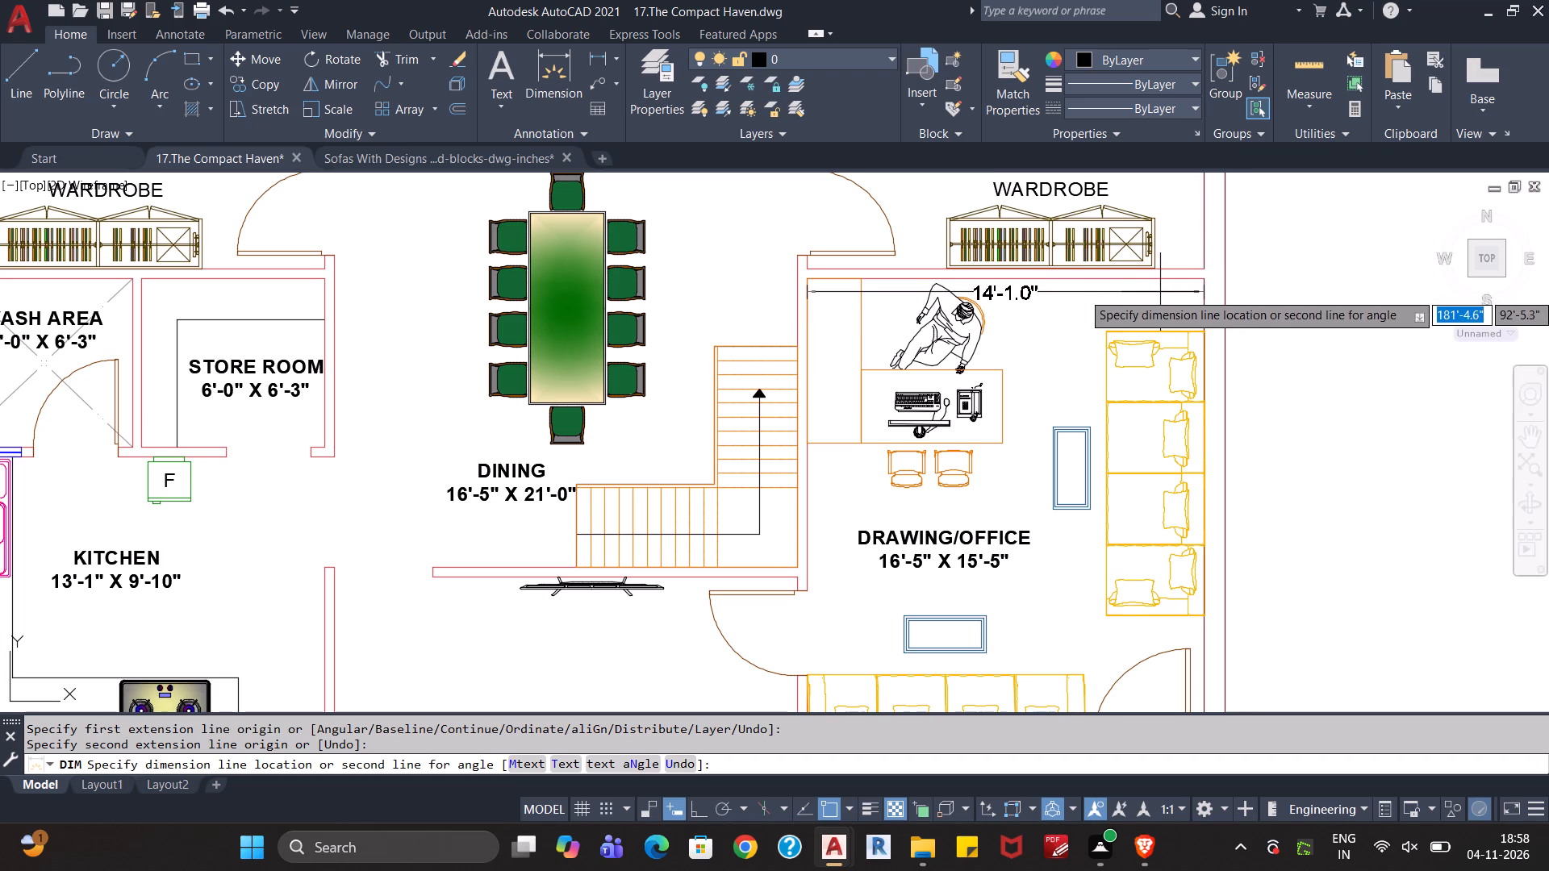
{"action": "left_click", "coordinate": [1068, 327]}
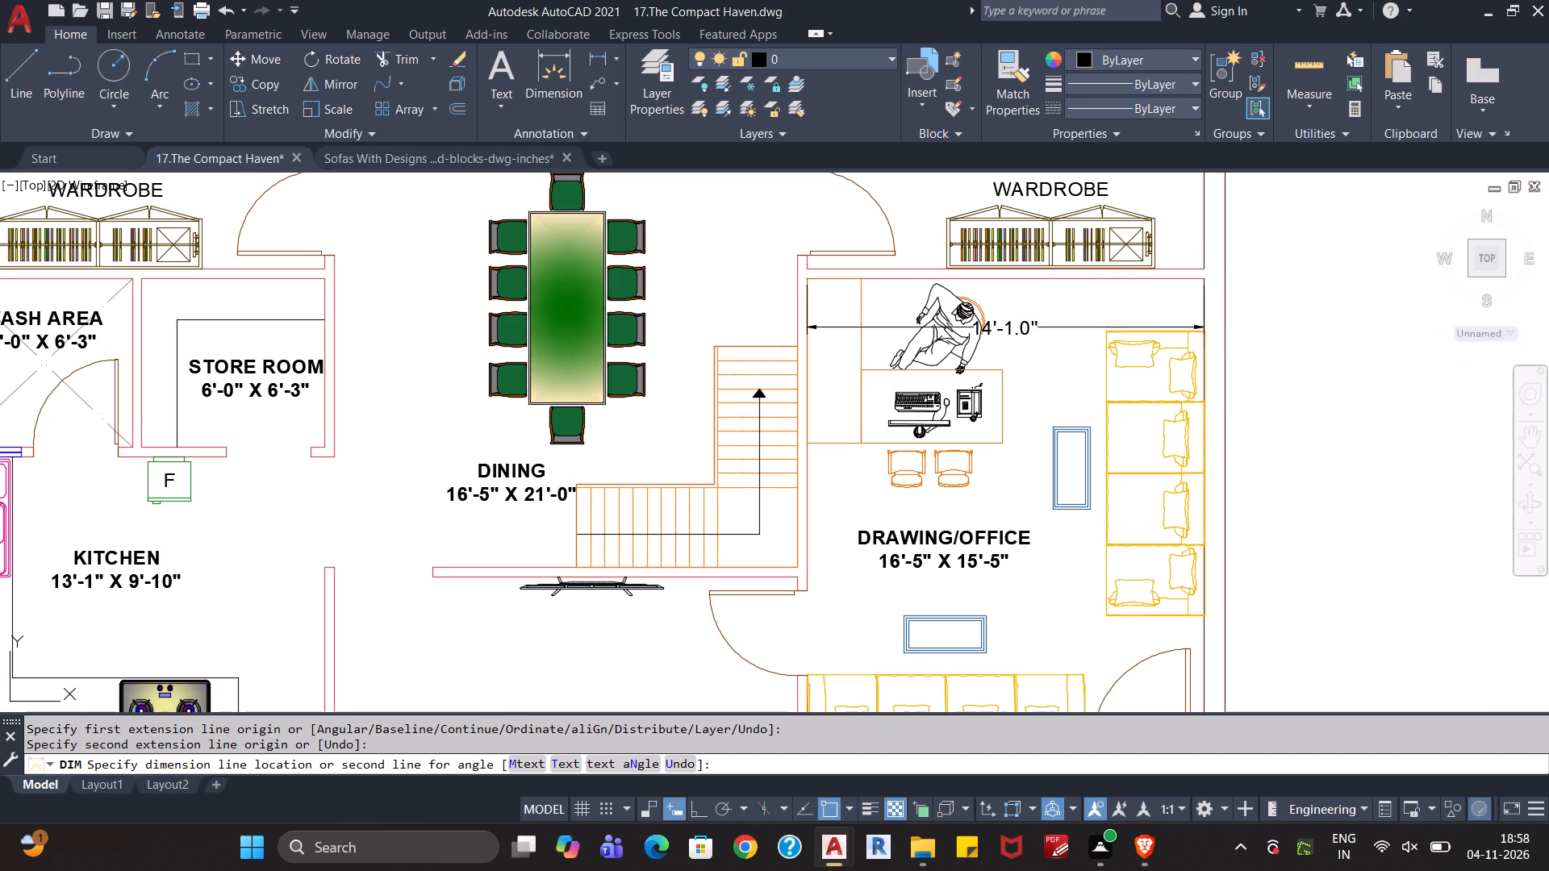
Dimension the Drawing/Office room's clear length along its outer side wall, placing the dimension outside the plan.
{"action": "left_click", "coordinate": [537, 74]}
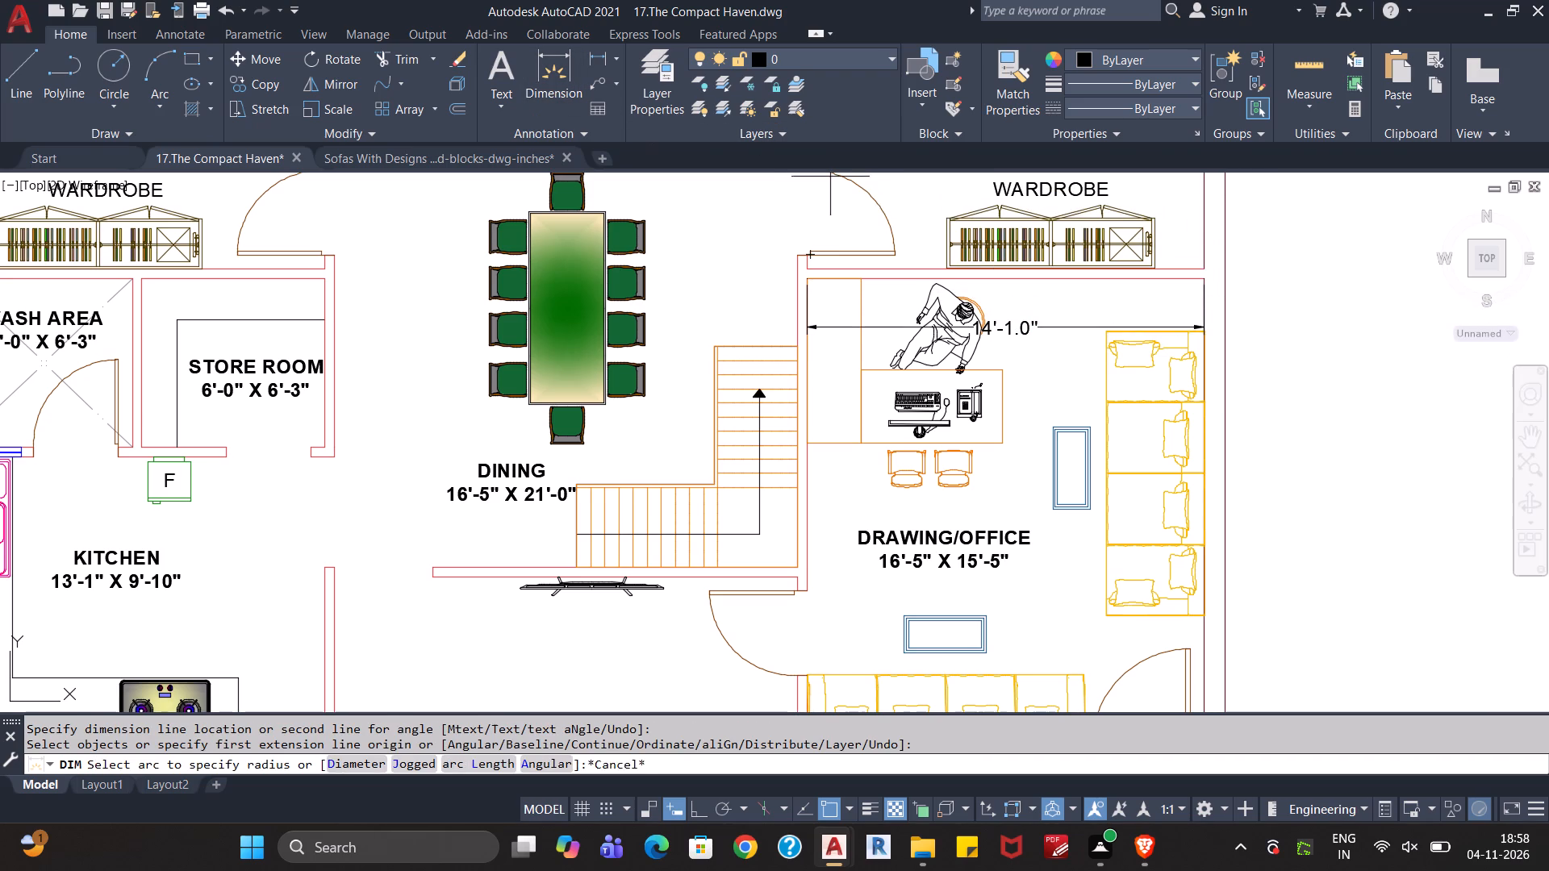
{"action": "left_click", "coordinate": [1203, 284]}
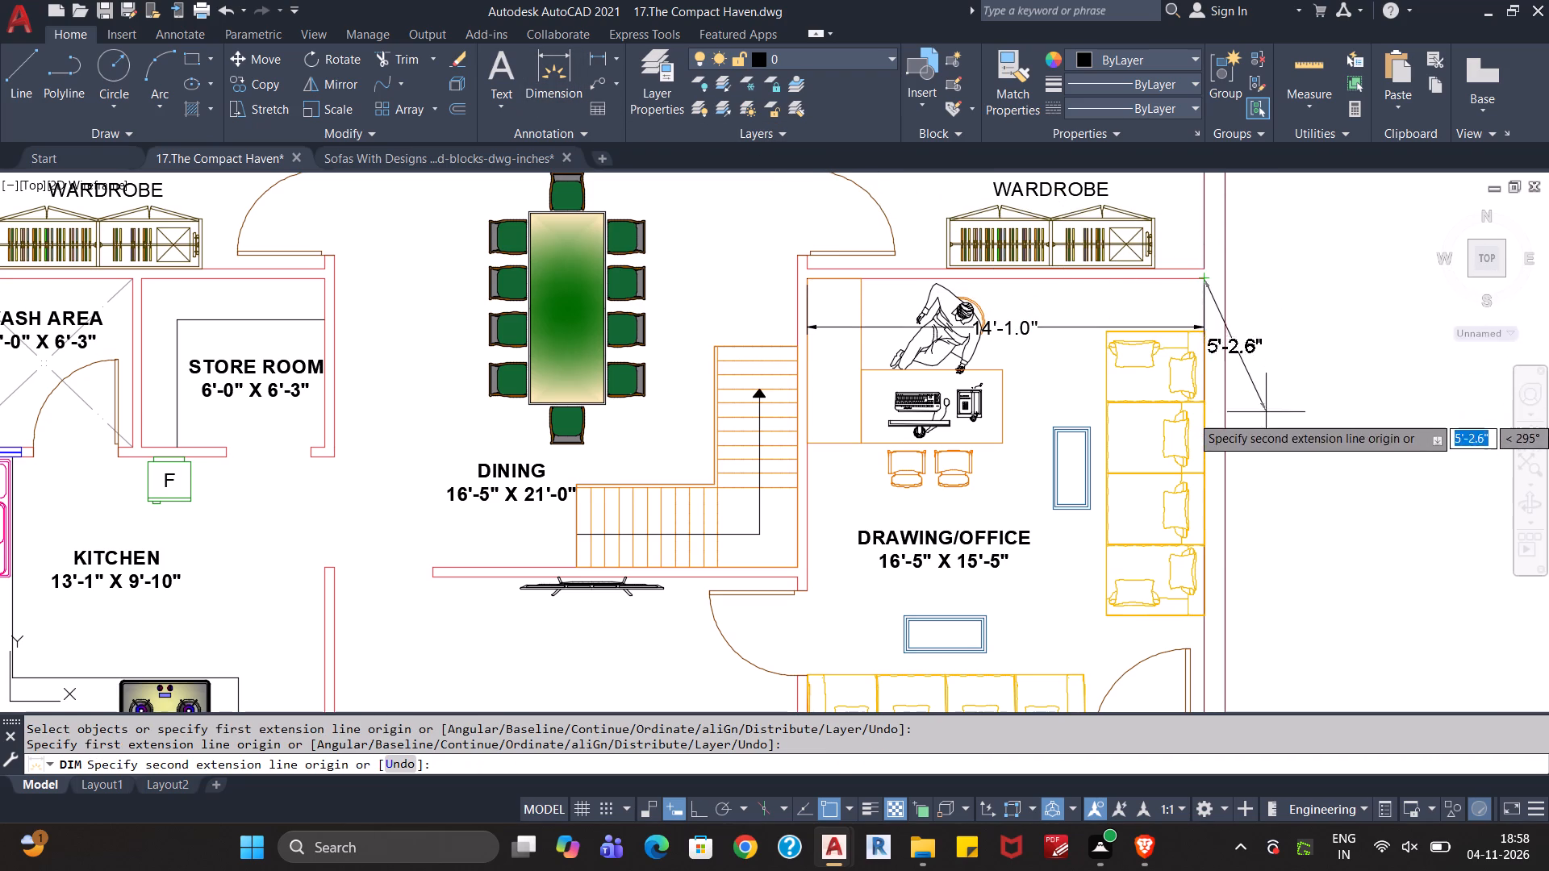
{"action": "middle_click_drag", "start_coordinate": [1311, 440], "coordinate": [1240, 239]}
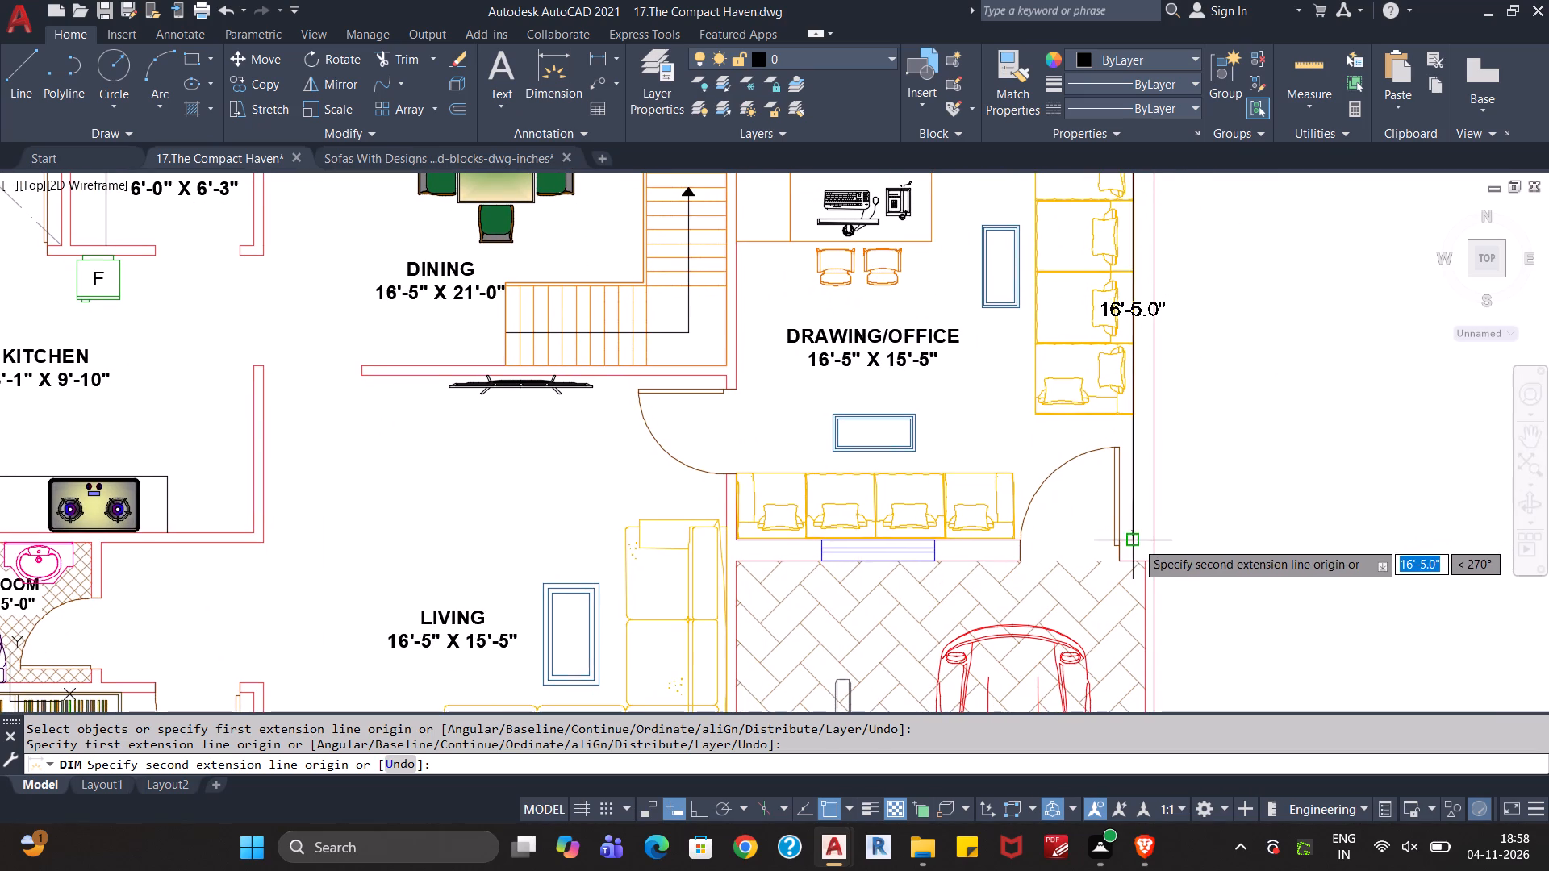
{"action": "left_click", "coordinate": [1134, 541]}
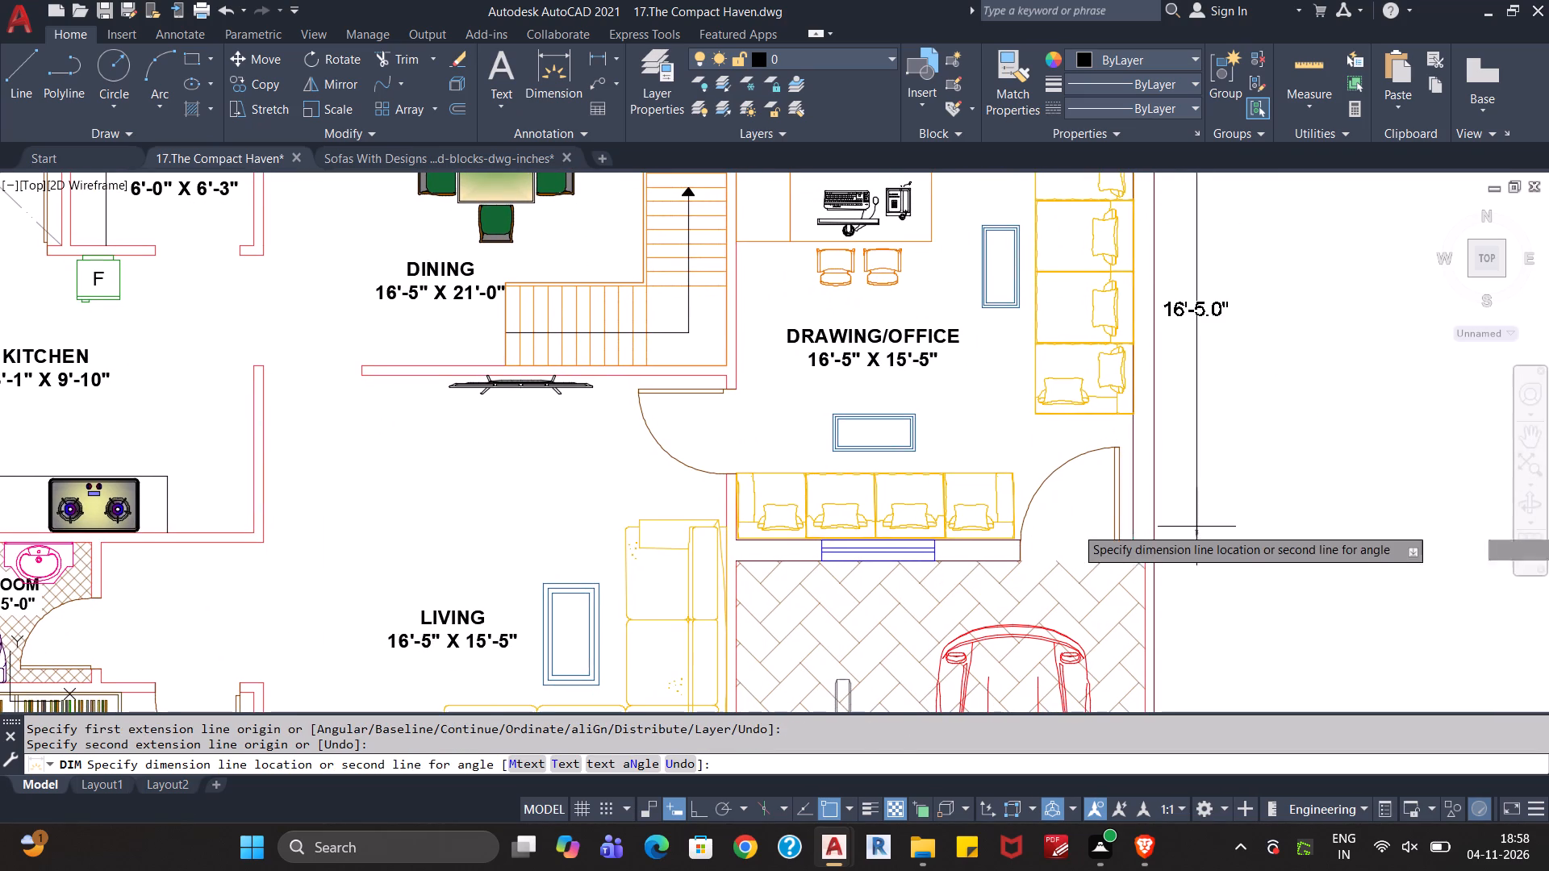
{"action": "left_click", "coordinate": [1243, 518]}
{"action": "scroll", "coordinate": [1230, 420], "scroll_direction": "down", "scroll_amount": 1}
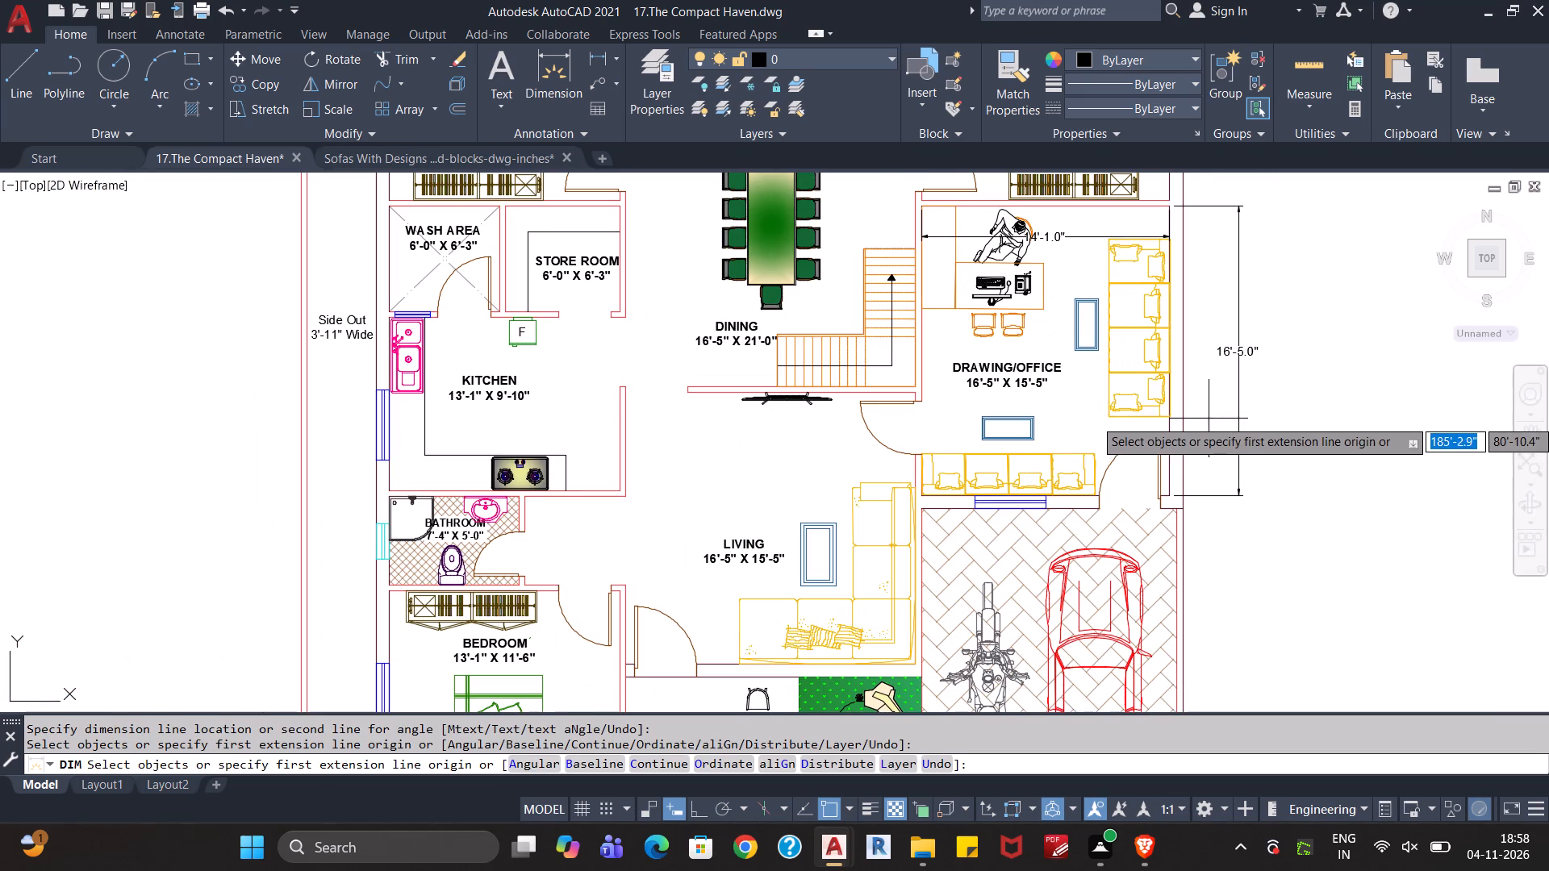
{"action": "key", "text": "Escape"}
{"action": "key", "text": "Escape"}
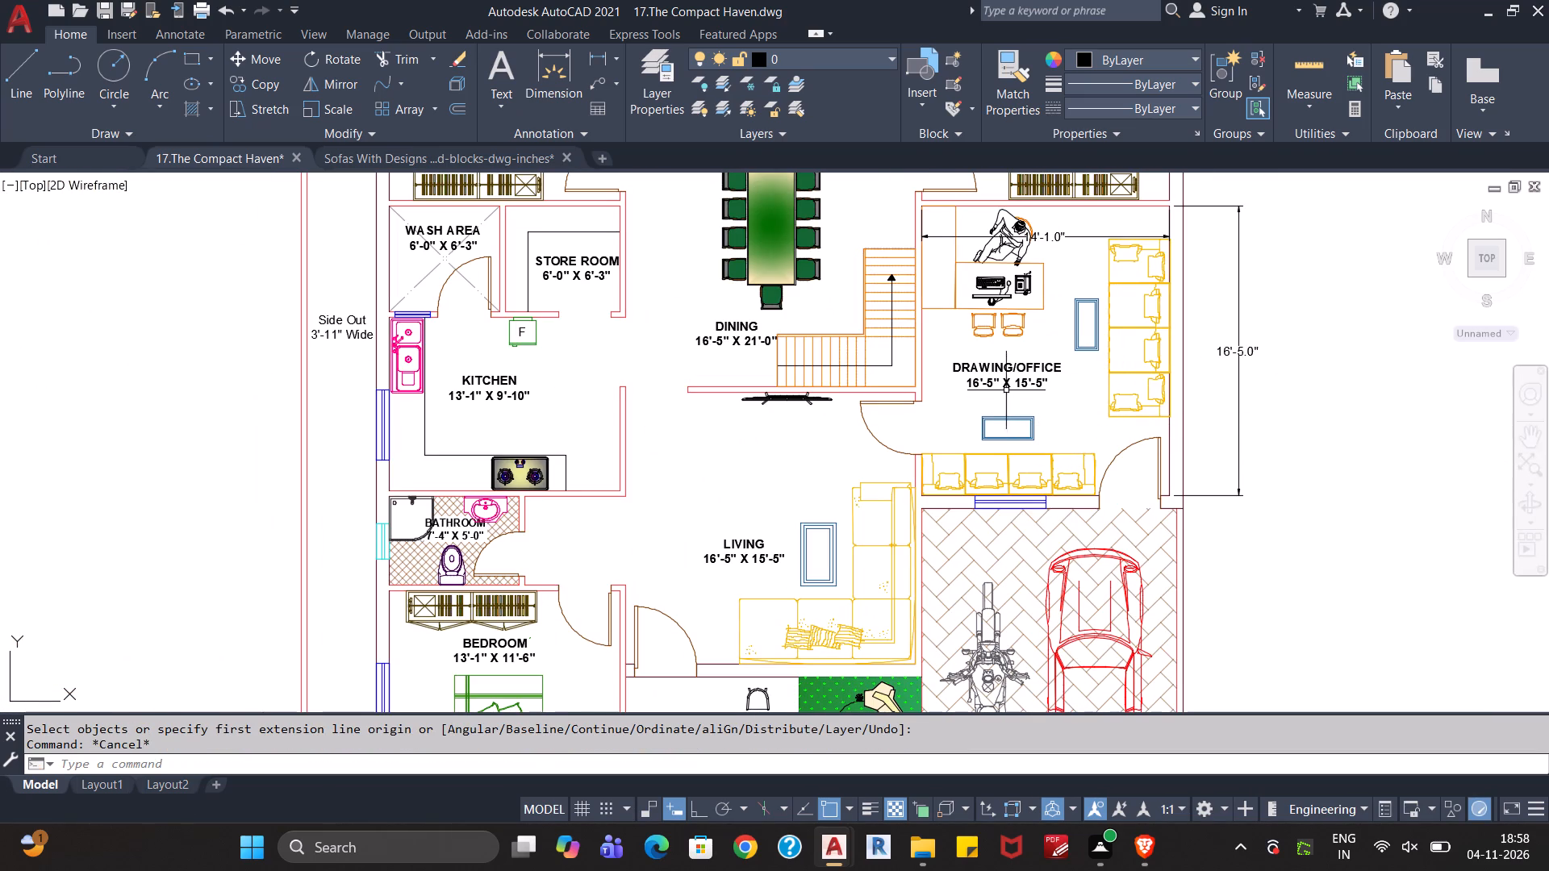
Set the size line of the DRAWING/OFFICE label to 14'-1" X 16'-5".
{"action": "double_click", "coordinate": [1002, 385]}
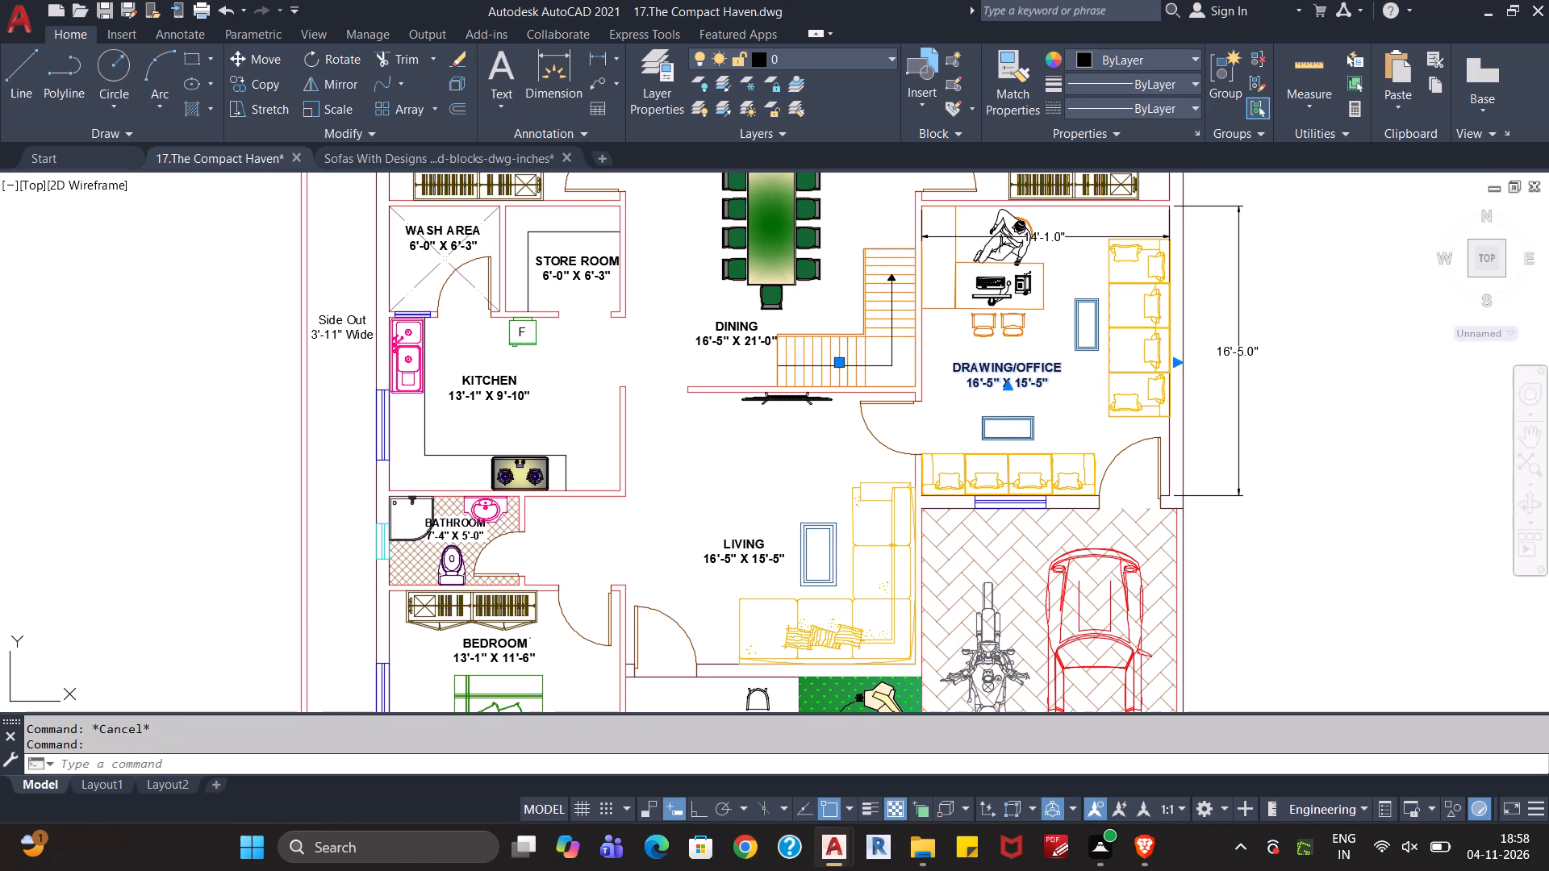
{"action": "left_click", "coordinate": [1025, 385]}
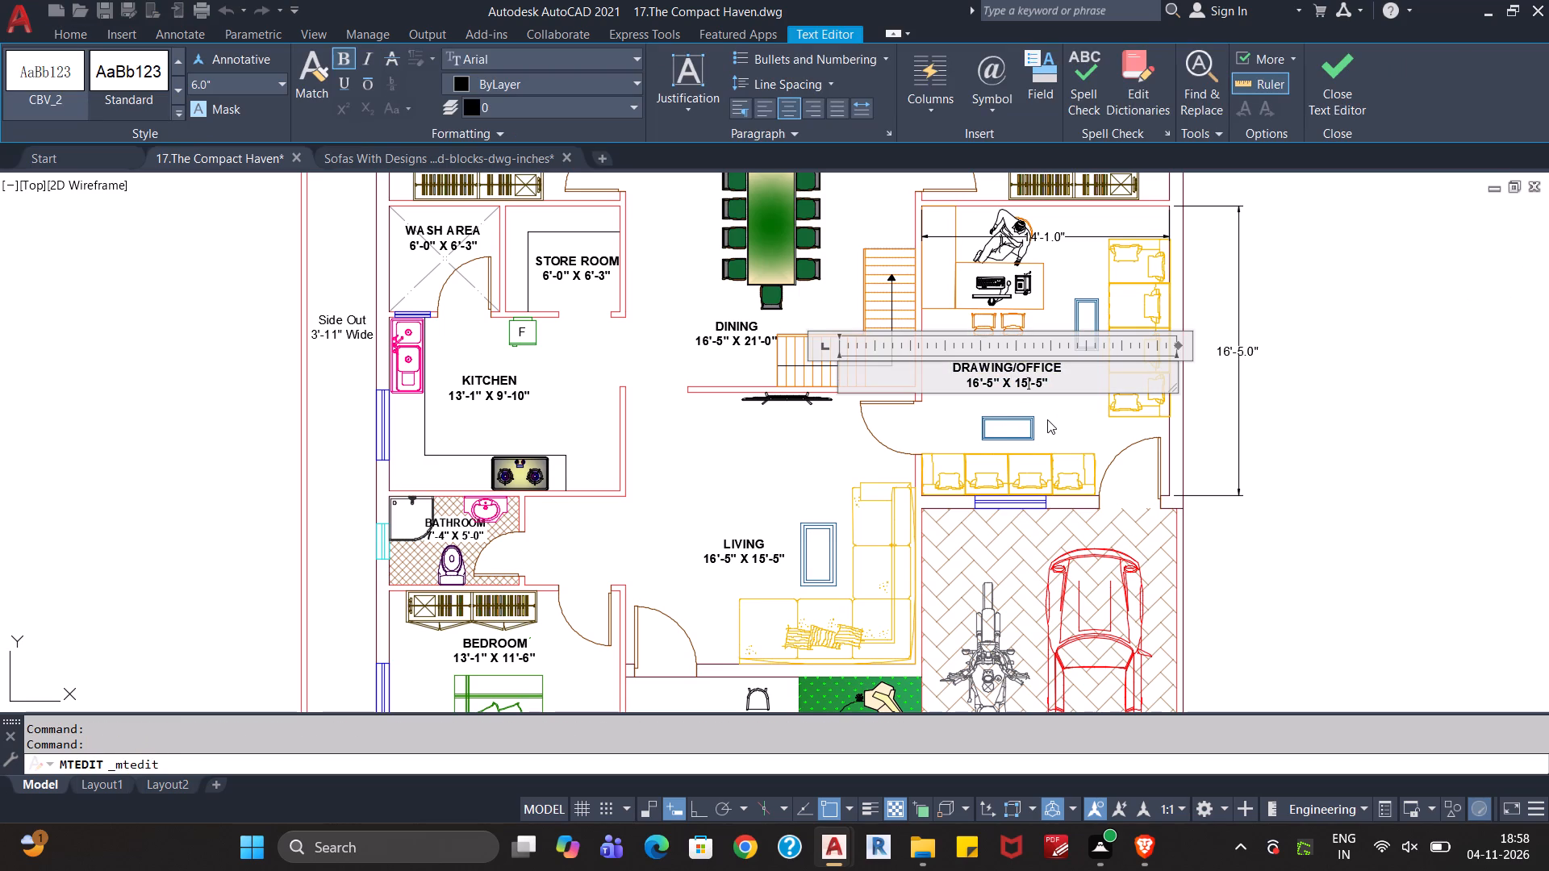
{"action": "key", "text": "BackSpace"}
{"action": "key", "text": "6"}
{"action": "key", "text": "Left"}
{"action": "key", "text": "Left"}
{"action": "key", "text": "Left"}
{"action": "key", "text": "Left"}
{"action": "key", "text": "Left"}
{"action": "key", "text": "Left"}
{"action": "key", "text": "Left"}
{"action": "key", "text": "Right"}
{"action": "key", "text": "BackSpace"}
{"action": "type", "text": "10"}
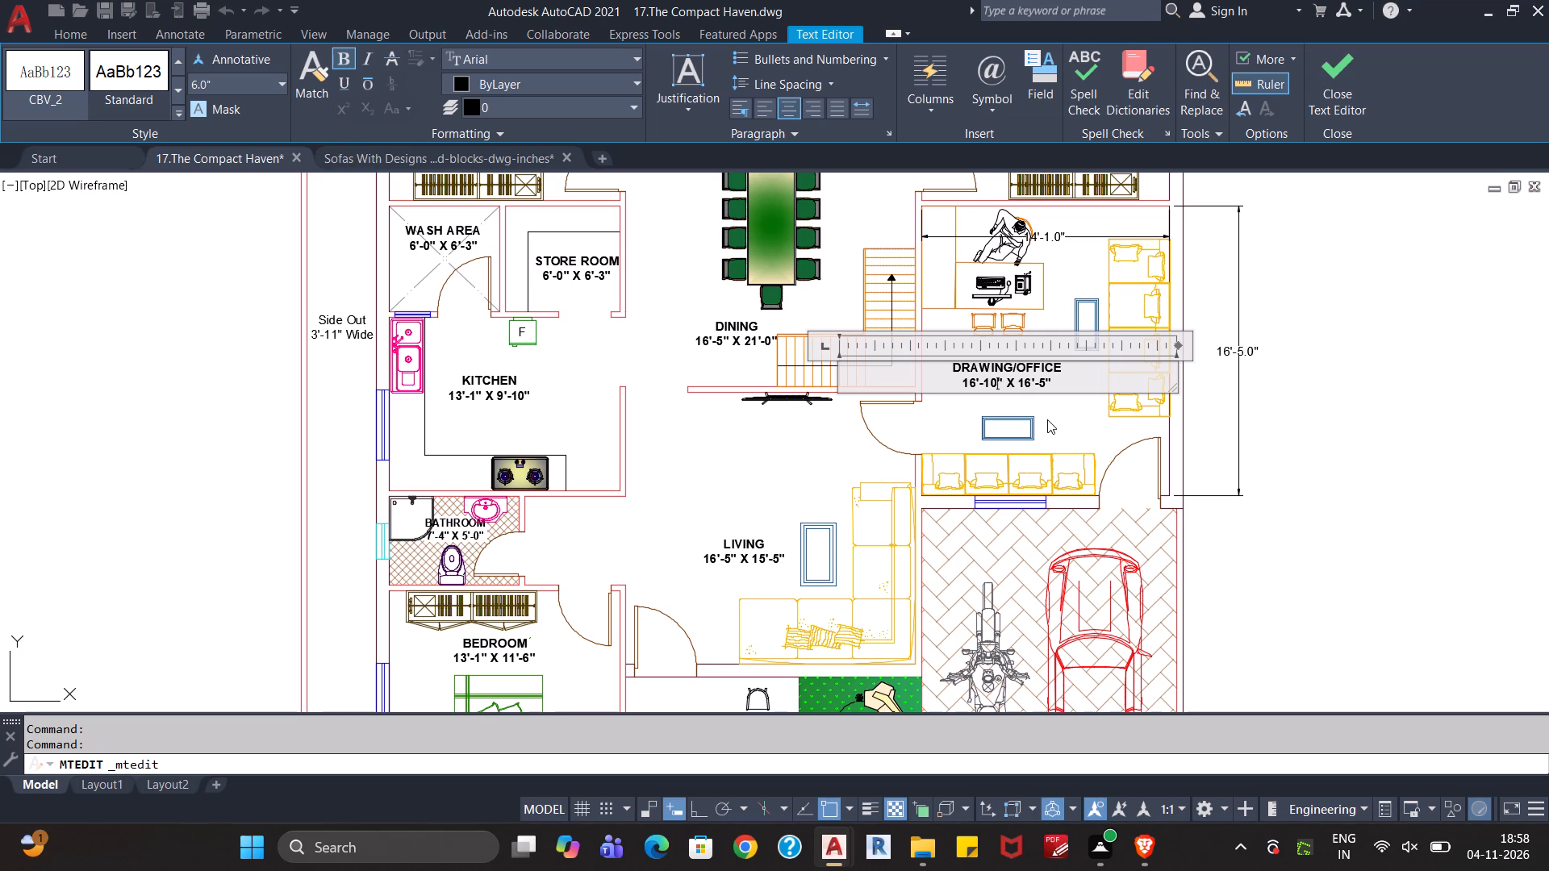
{"action": "key", "text": "BackSpace"}
{"action": "key", "text": "Left"}
{"action": "key", "text": "Left"}
{"action": "key", "text": "Left"}
{"action": "key", "text": "BackSpace"}
{"action": "key", "text": "4"}
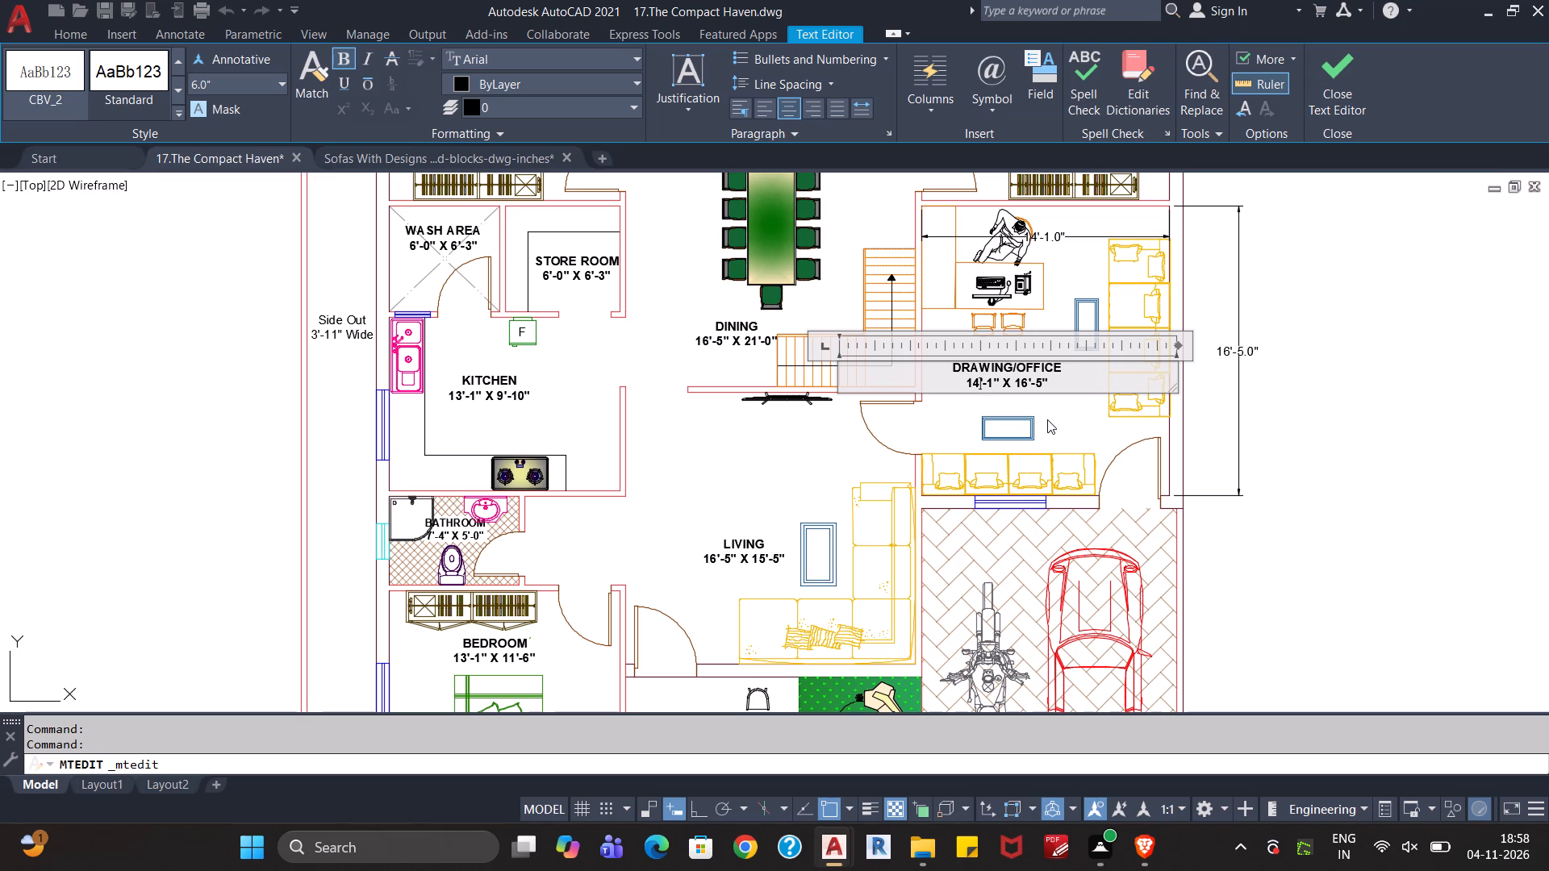
{"action": "left_click", "coordinate": [1063, 422]}
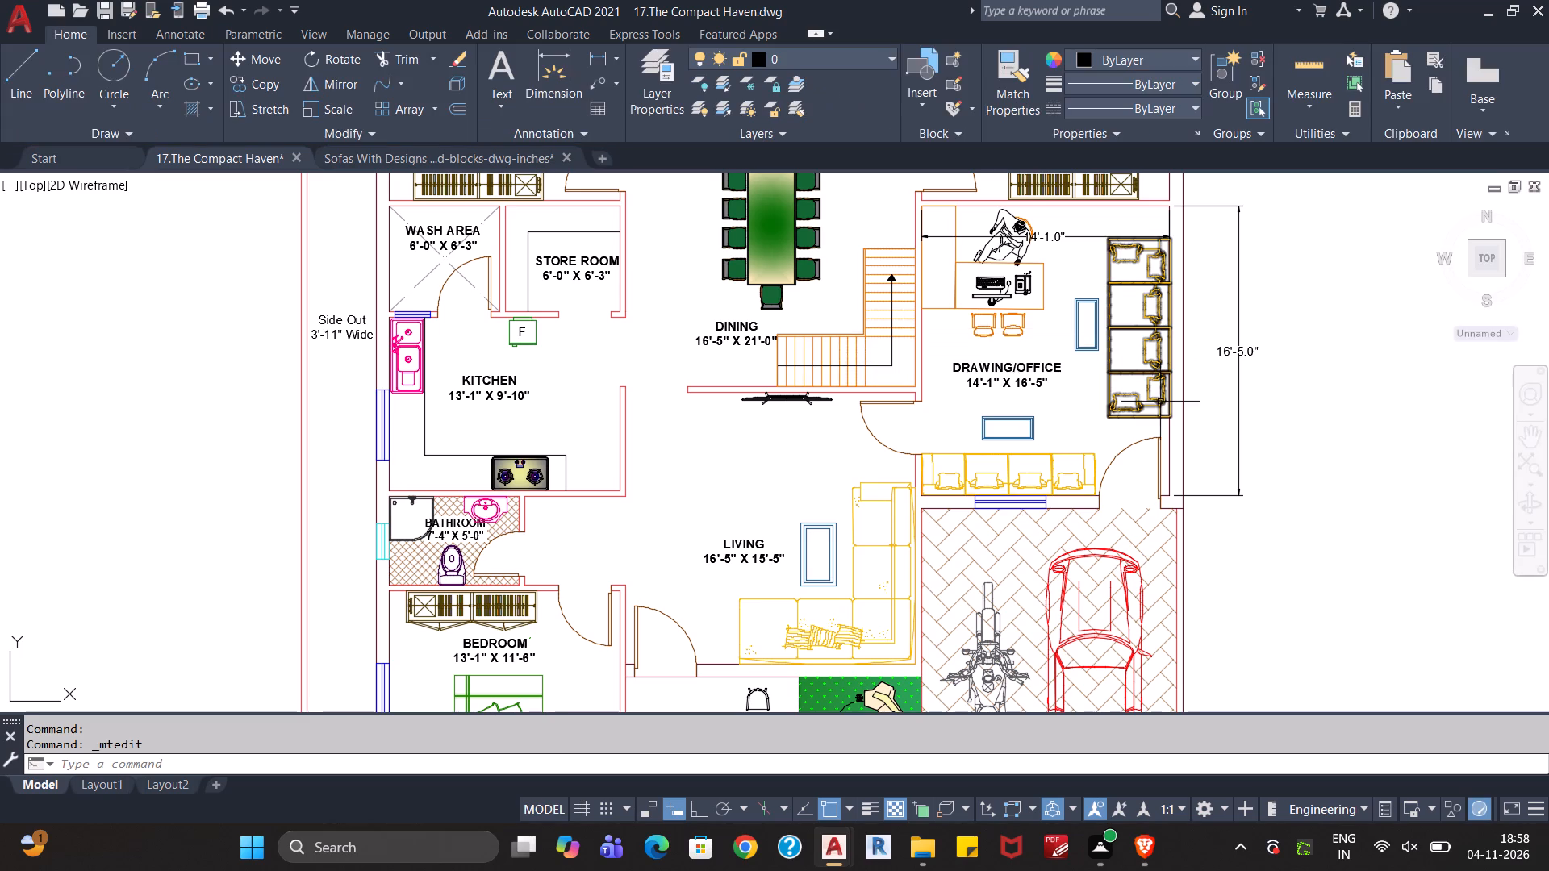
{"action": "key", "text": "Escape"}
{"action": "key", "text": "Escape"}
{"action": "key", "text": "Escape"}
Delete the Drawing/Office room's two temporary dimensions, the width across the room and the length outside the plan.
{"action": "left_click", "coordinate": [1078, 237]}
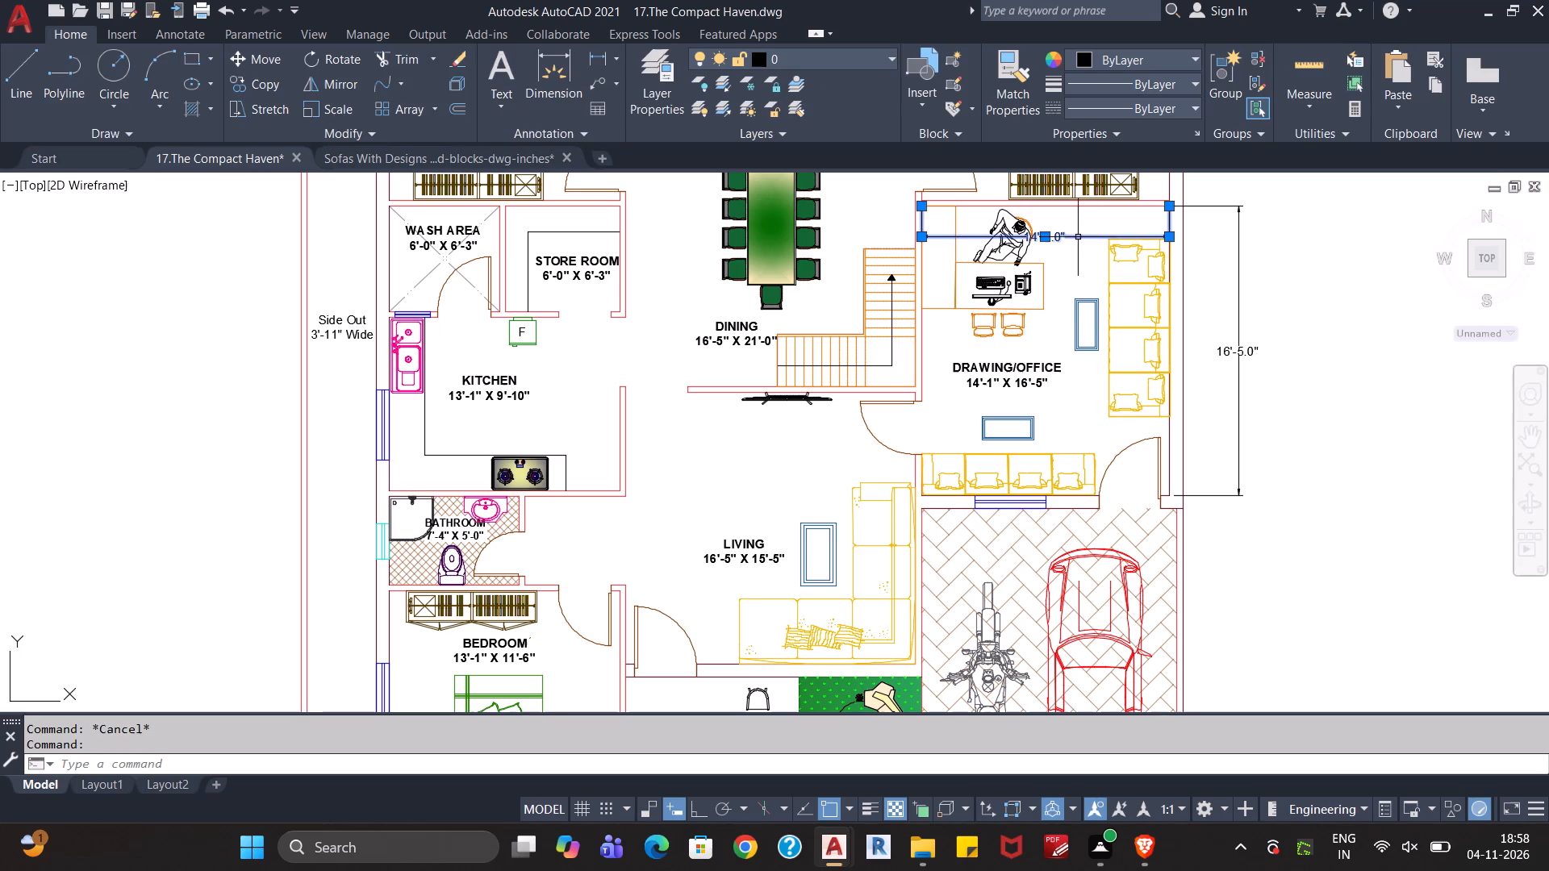
{"action": "left_click", "coordinate": [1267, 240]}
{"action": "left_click", "coordinate": [1230, 303]}
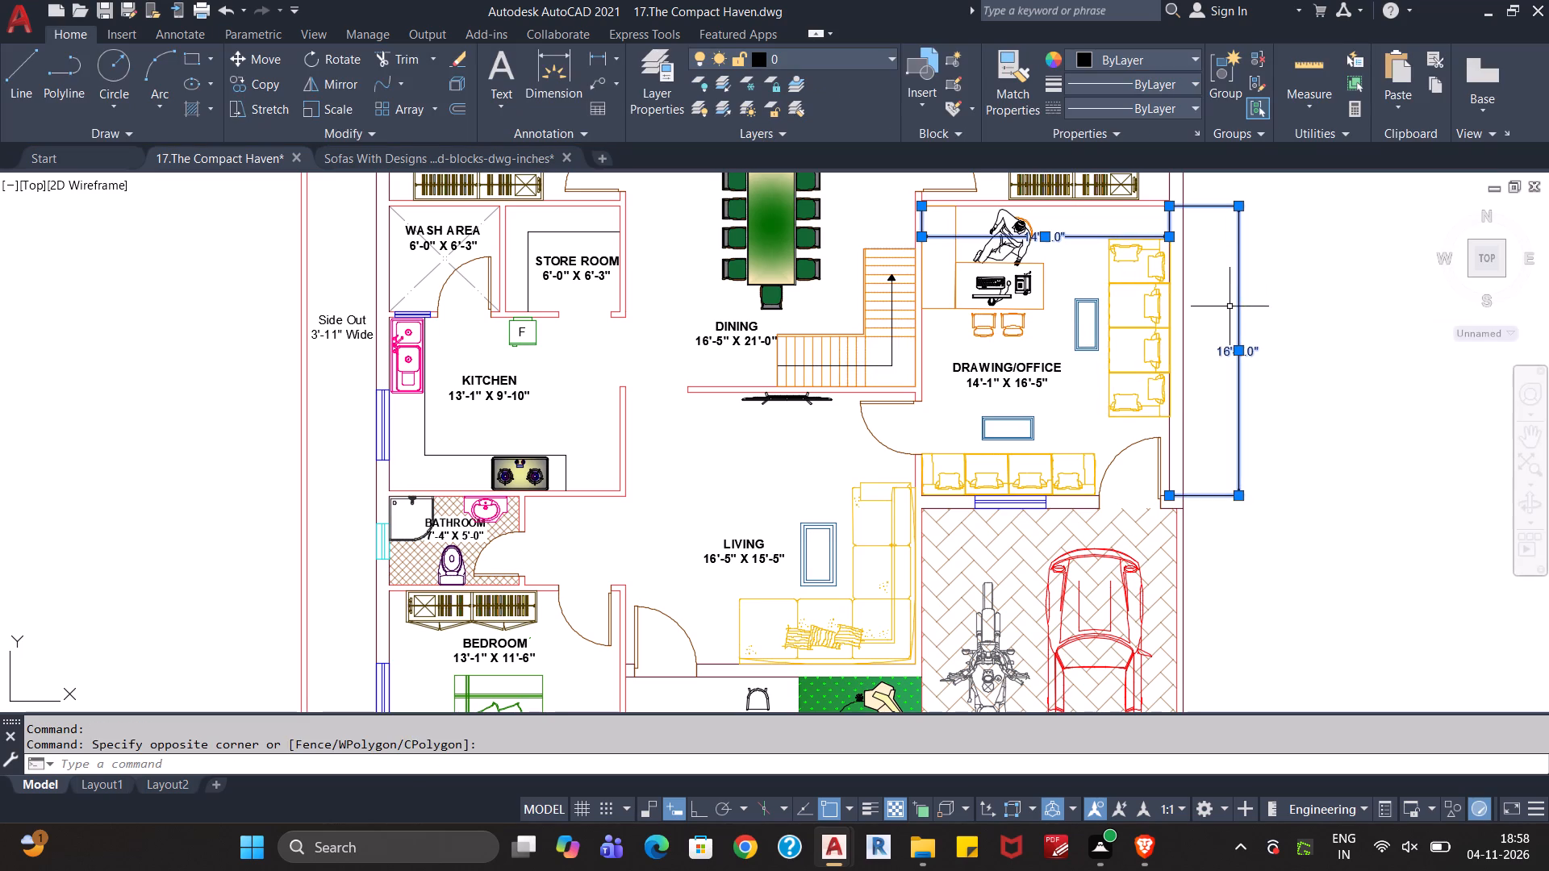
{"action": "key", "text": "Delete"}
Cut the DINING label from beside the staircase and paste it above the dining table, between the two corner sofas.
{"action": "scroll", "coordinate": [1242, 331], "scroll_direction": "down", "scroll_amount": 1}
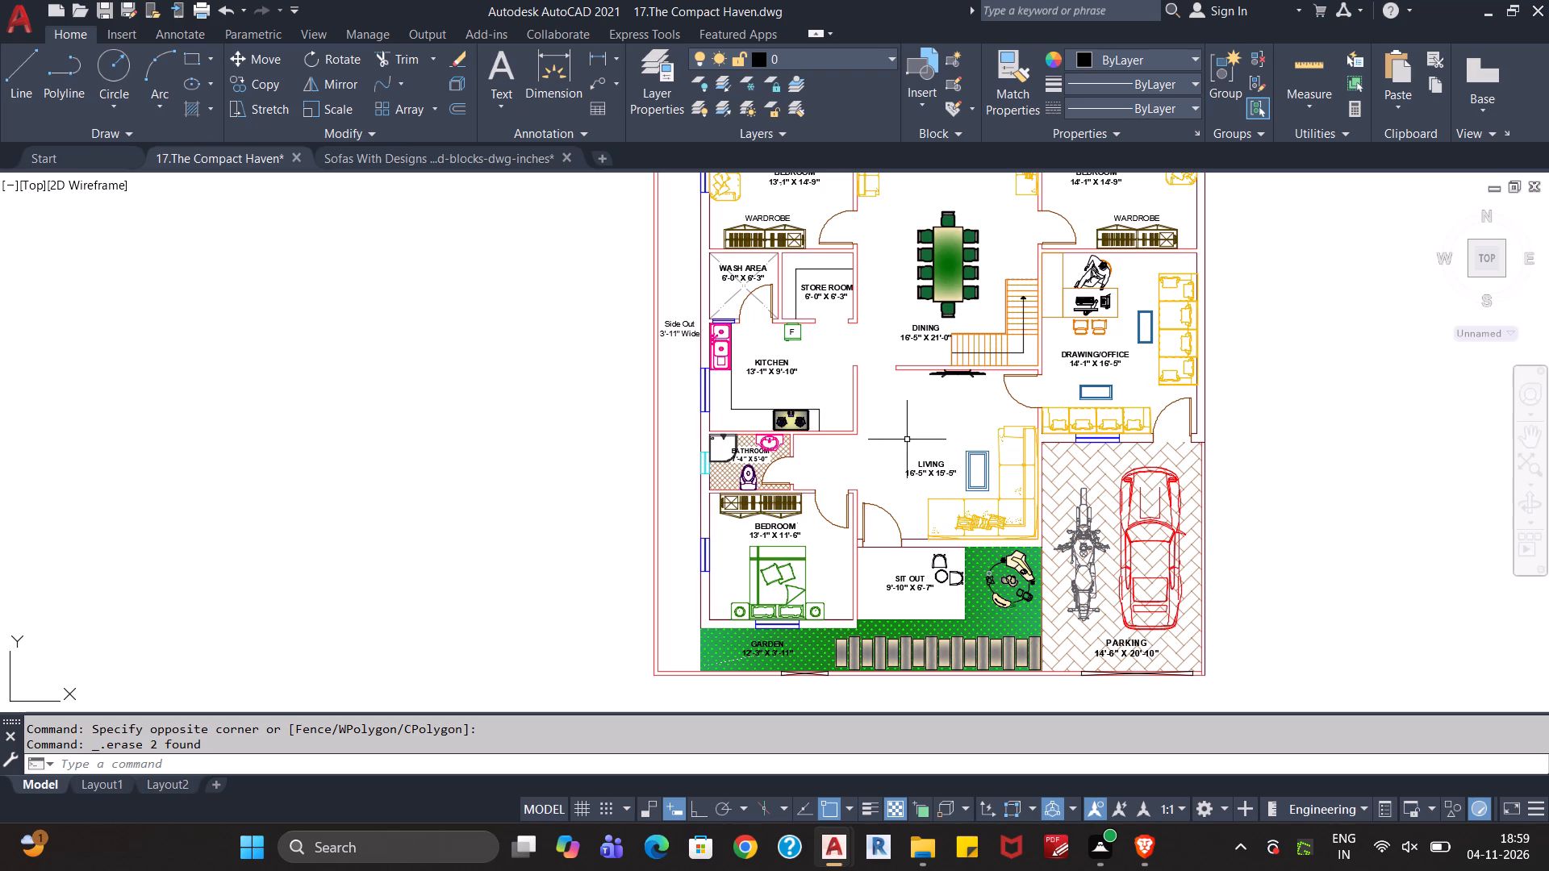
{"action": "middle_click_drag", "start_coordinate": [1276, 331], "coordinate": [1252, 473]}
{"action": "middle_click_drag", "start_coordinate": [1251, 381], "coordinate": [1256, 443]}
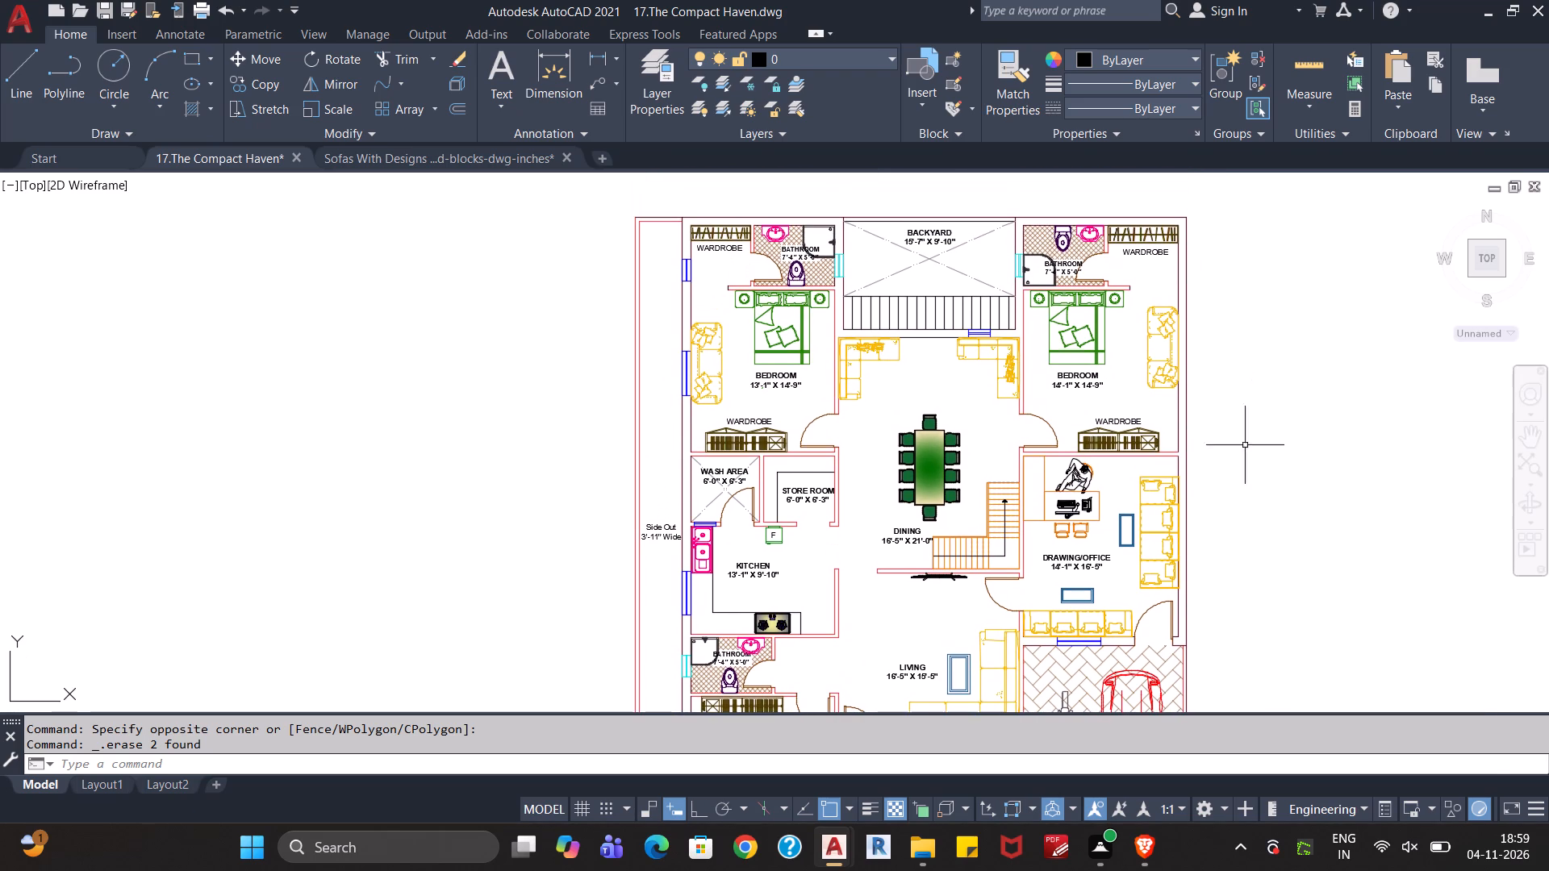
{"action": "left_click", "coordinate": [909, 530]}
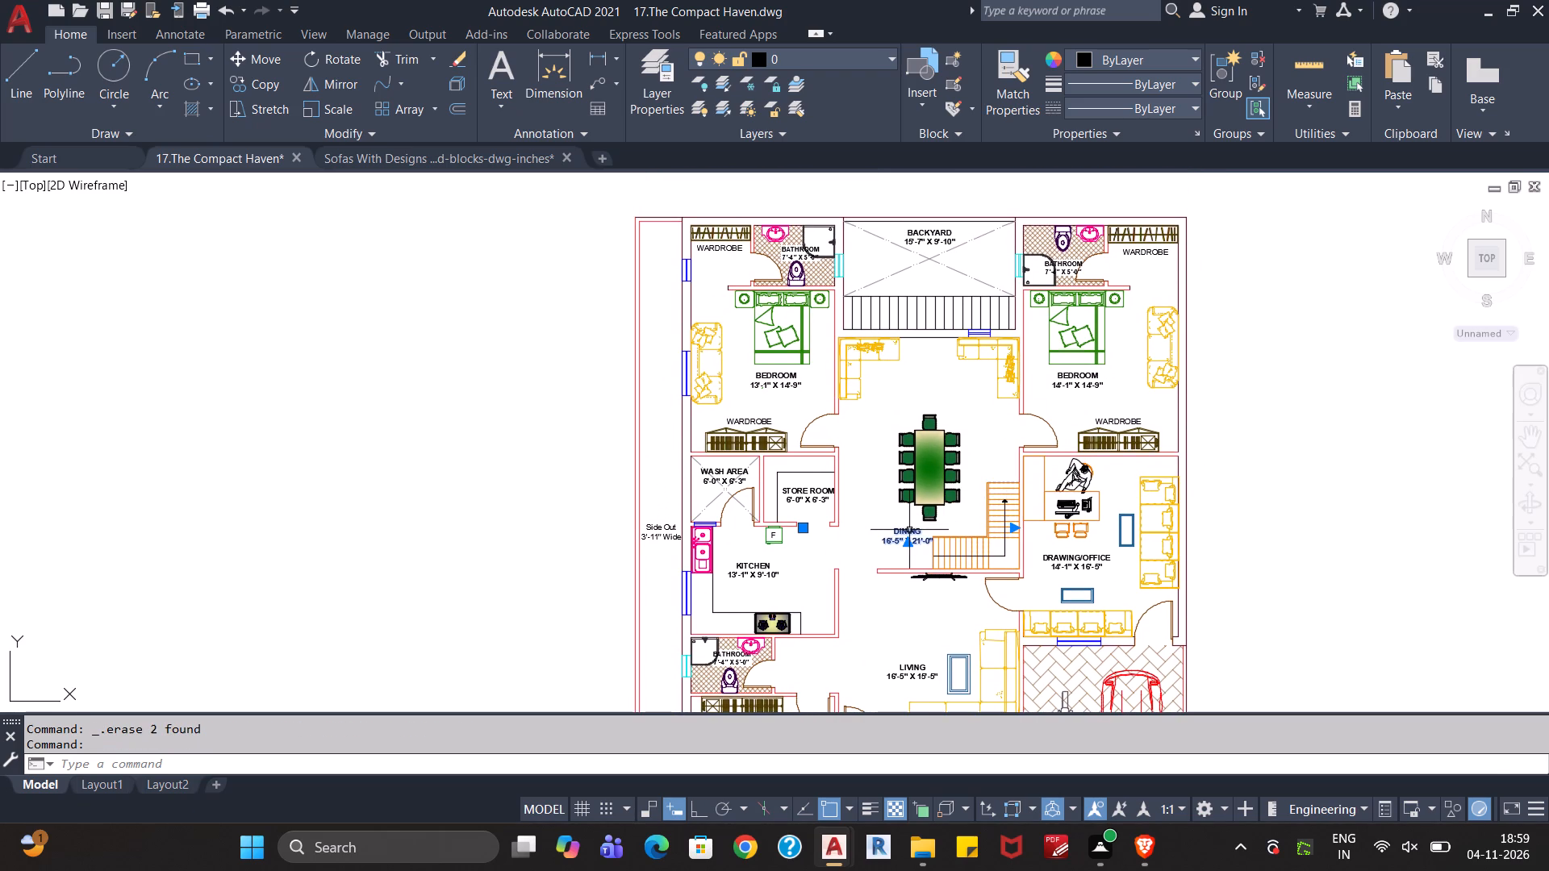
{"action": "key", "text": "ctrl+x"}
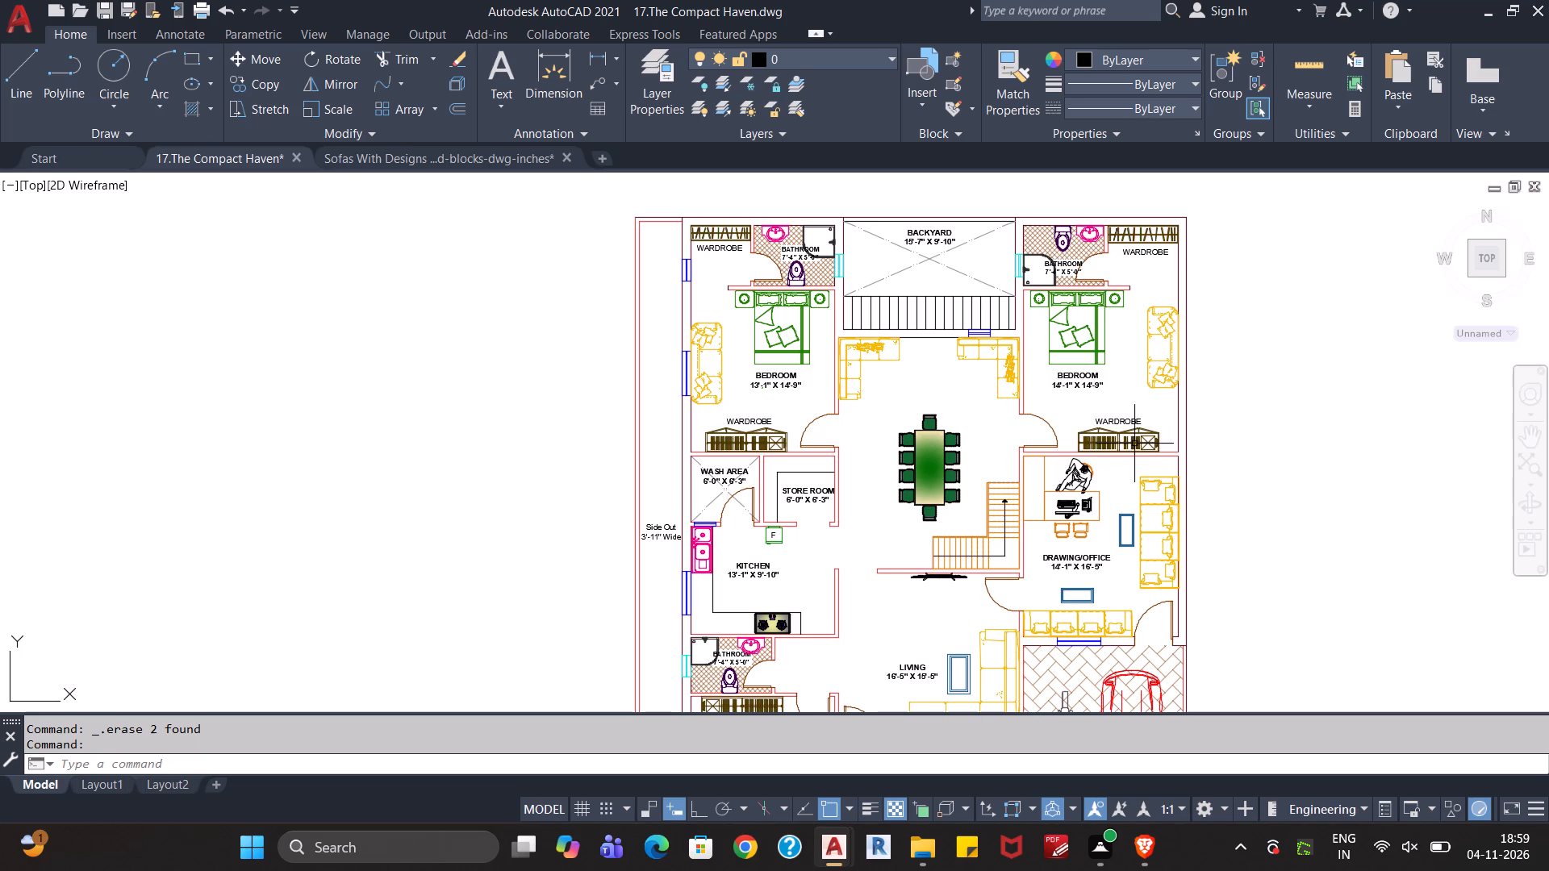
{"action": "key", "text": "ctrl+v"}
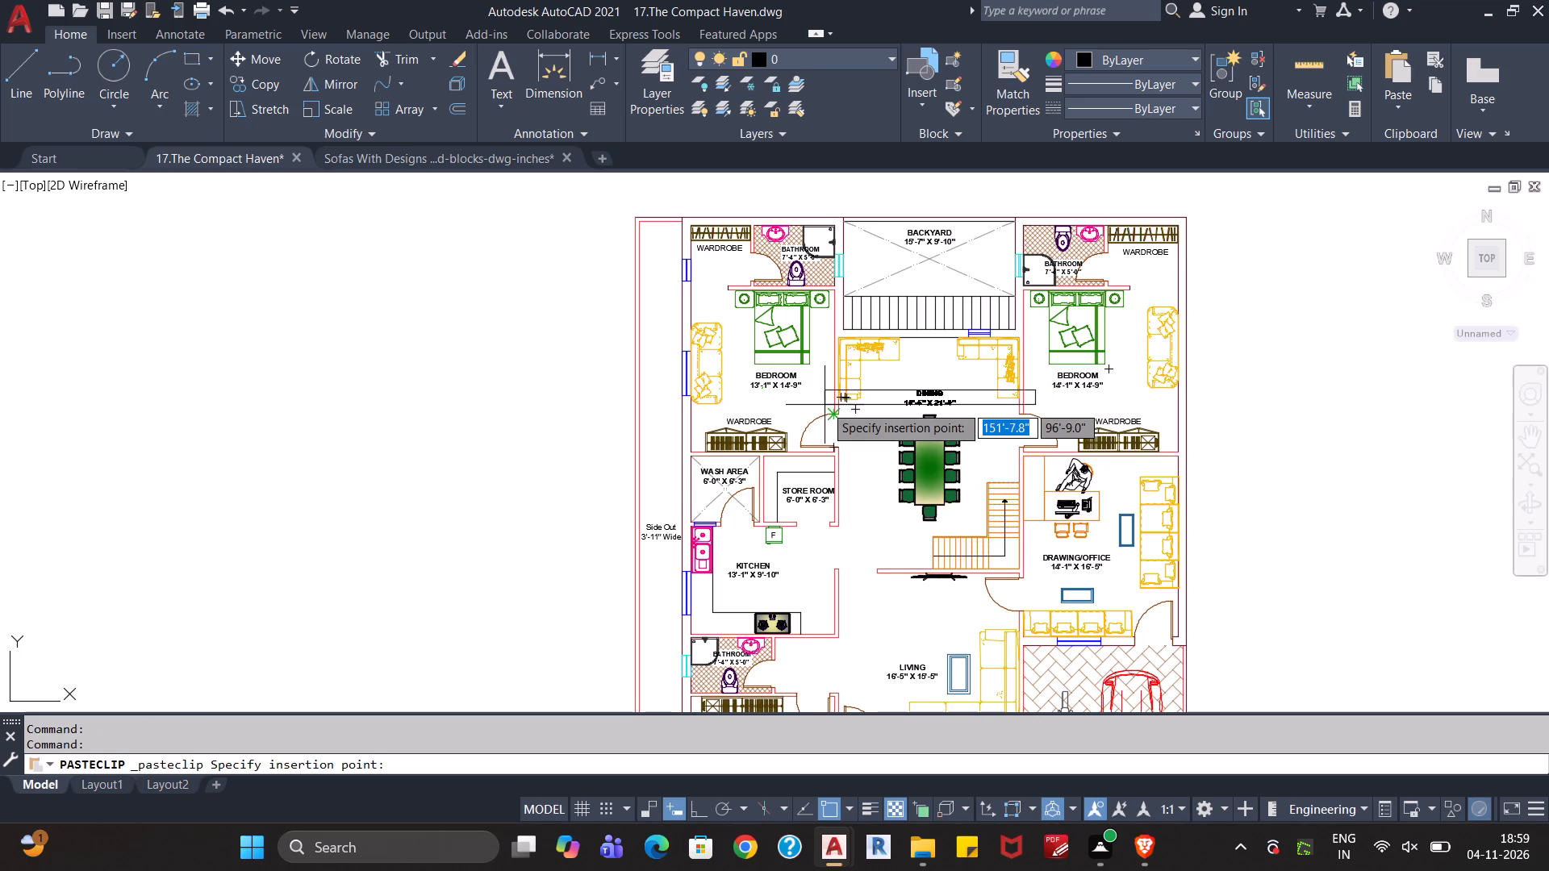
{"action": "scroll", "coordinate": [825, 405], "scroll_direction": "up", "scroll_amount": 2}
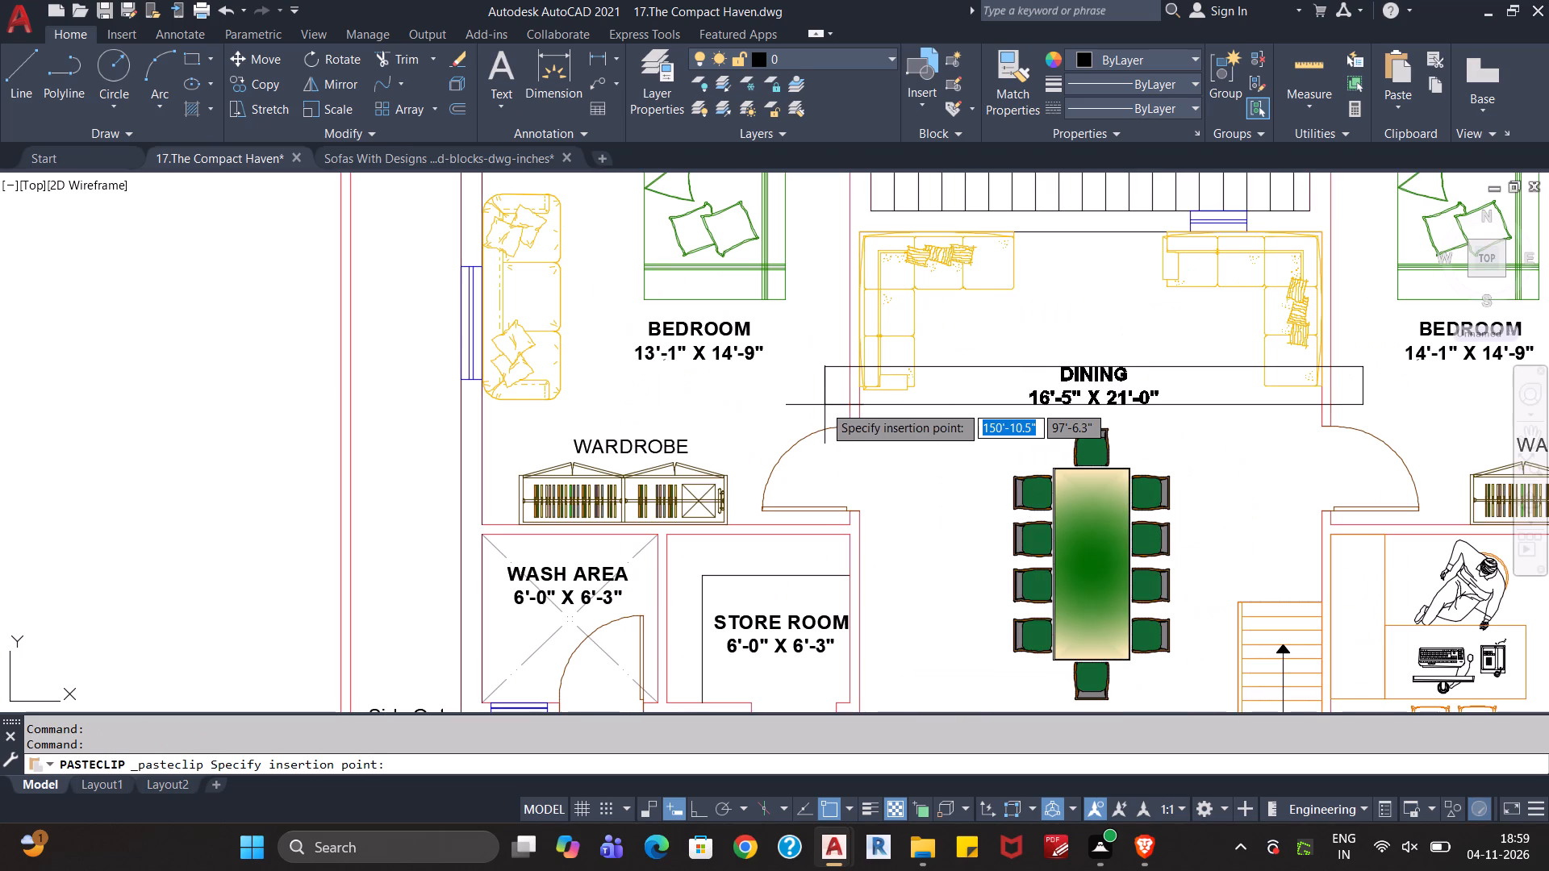
{"action": "left_click", "coordinate": [814, 405]}
Review the room labels, furniture and hatches across the floor plan, from the dining area down to the garden and parking.
{"action": "scroll", "coordinate": [1005, 433], "scroll_direction": "down", "scroll_amount": 1}
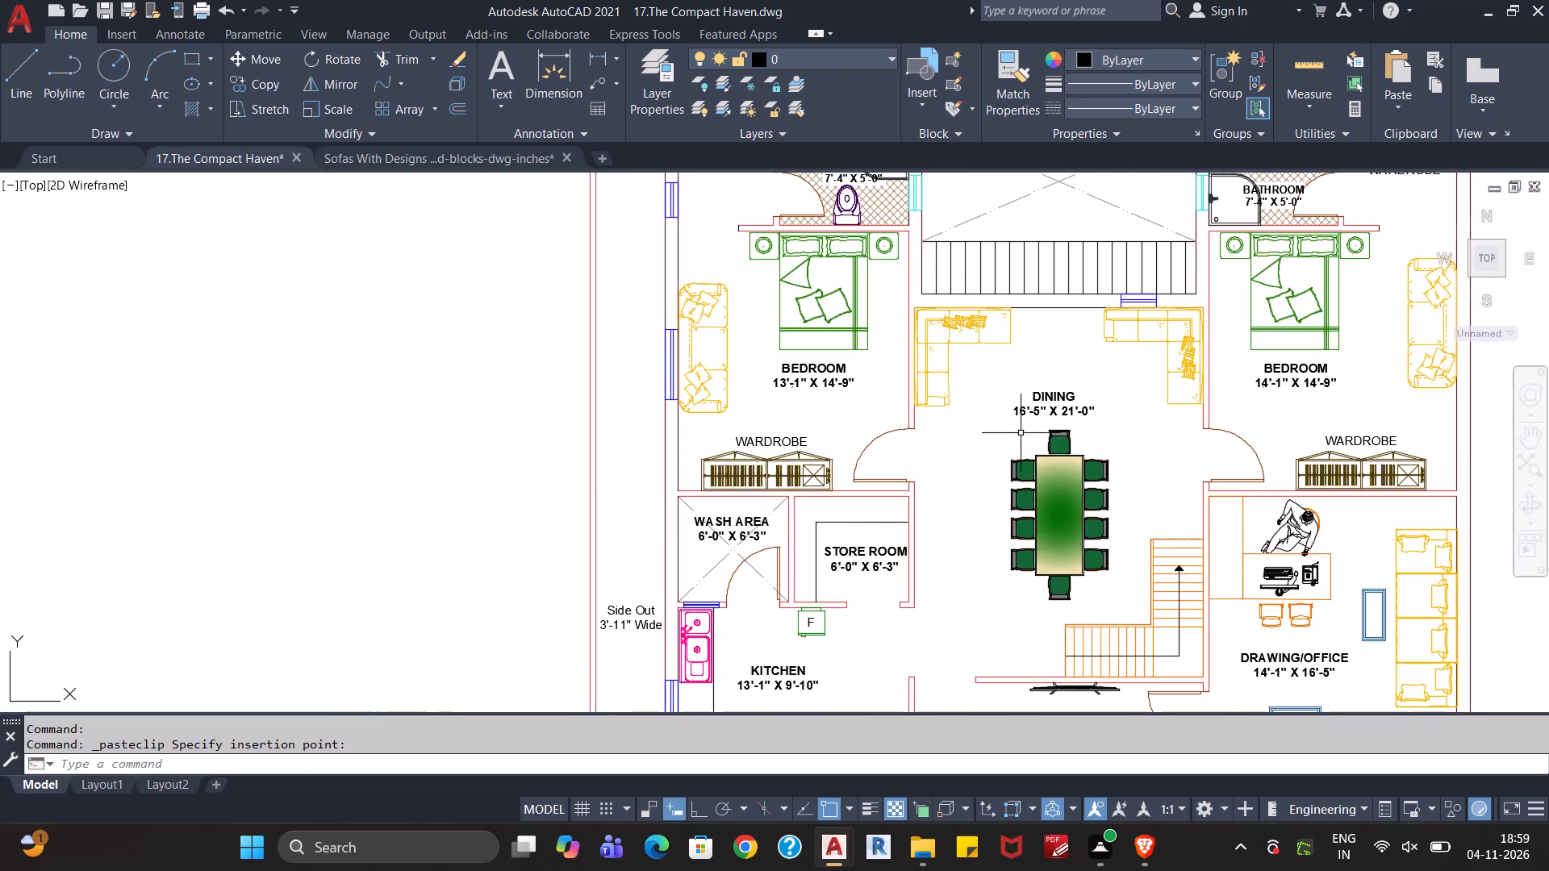
{"action": "scroll", "coordinate": [1041, 436], "scroll_direction": "down", "scroll_amount": 2}
{"action": "scroll", "coordinate": [1106, 455], "scroll_direction": "up", "scroll_amount": 2}
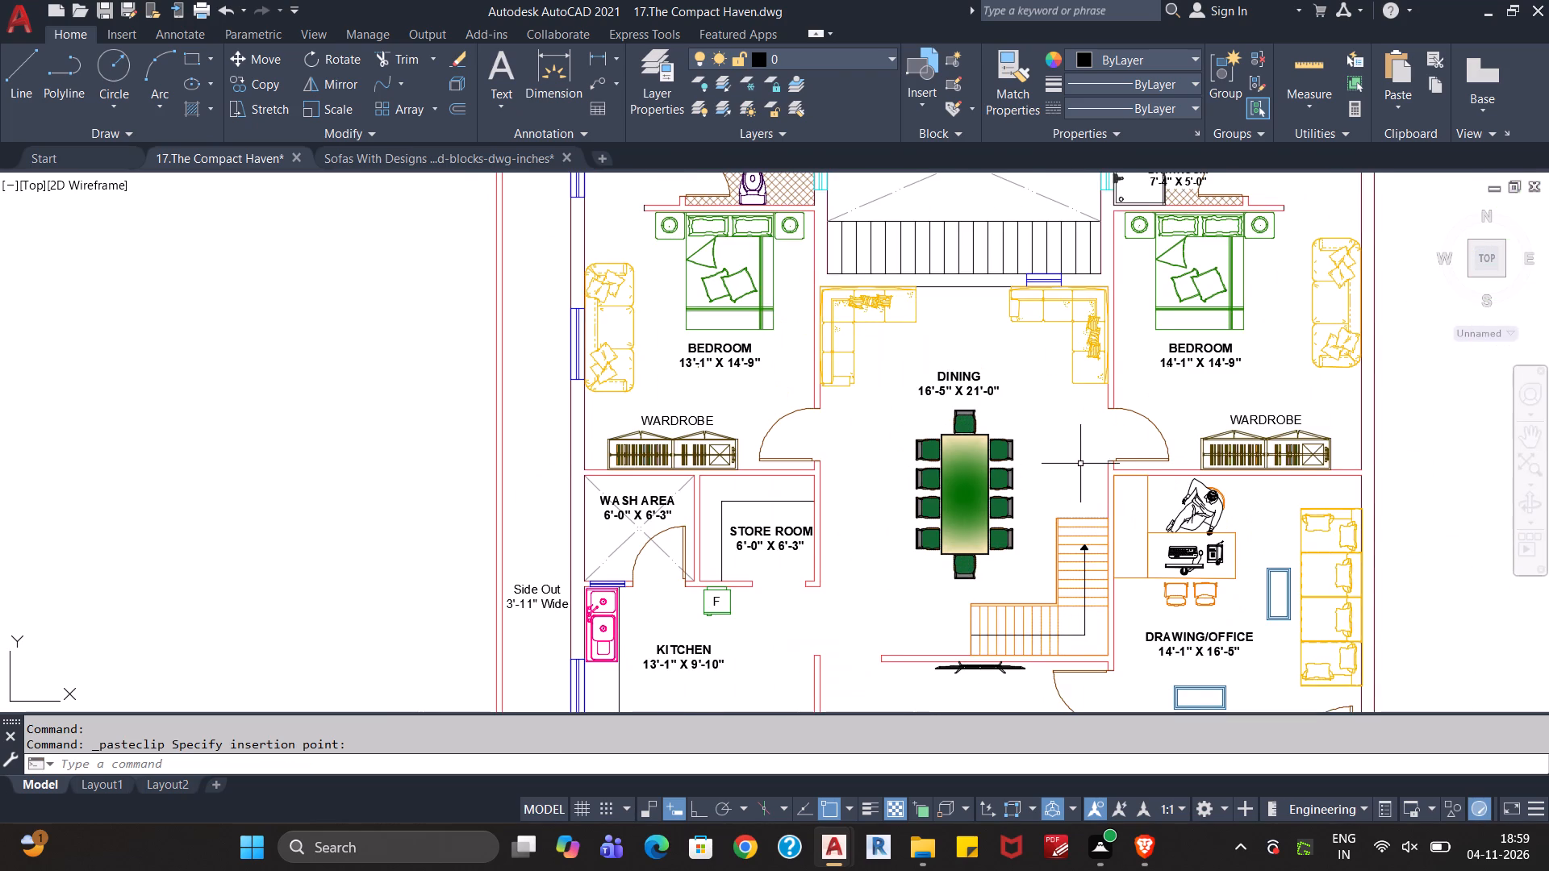
{"action": "middle_click_drag", "start_coordinate": [1080, 464], "coordinate": [1075, 377]}
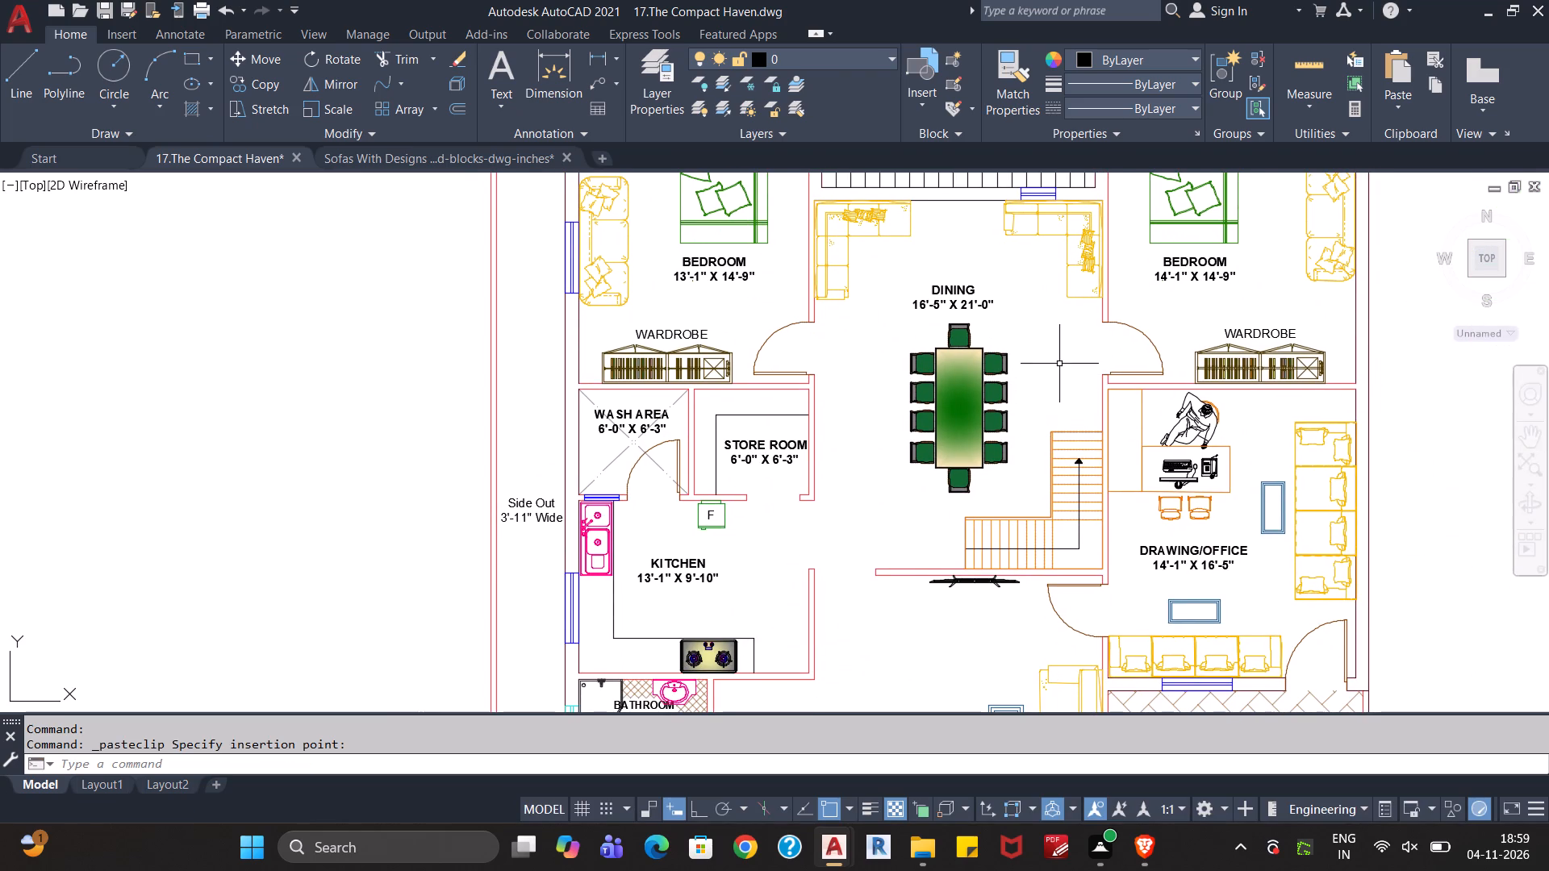
{"action": "scroll", "coordinate": [1059, 363], "scroll_direction": "down", "scroll_amount": 1}
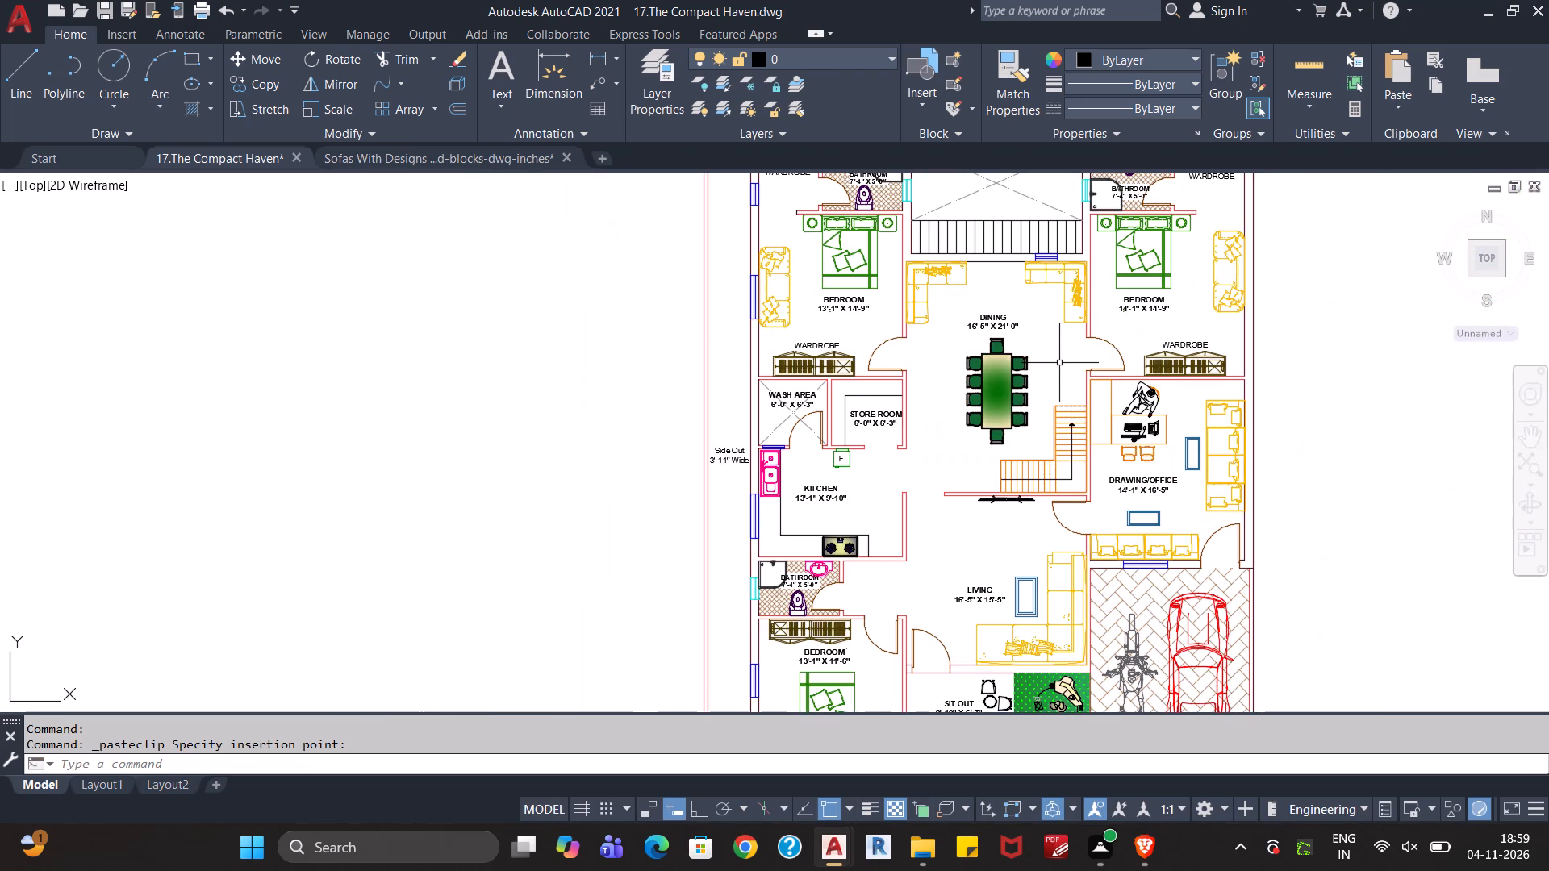
{"action": "key", "text": "Escape"}
{"action": "key", "text": "Escape"}
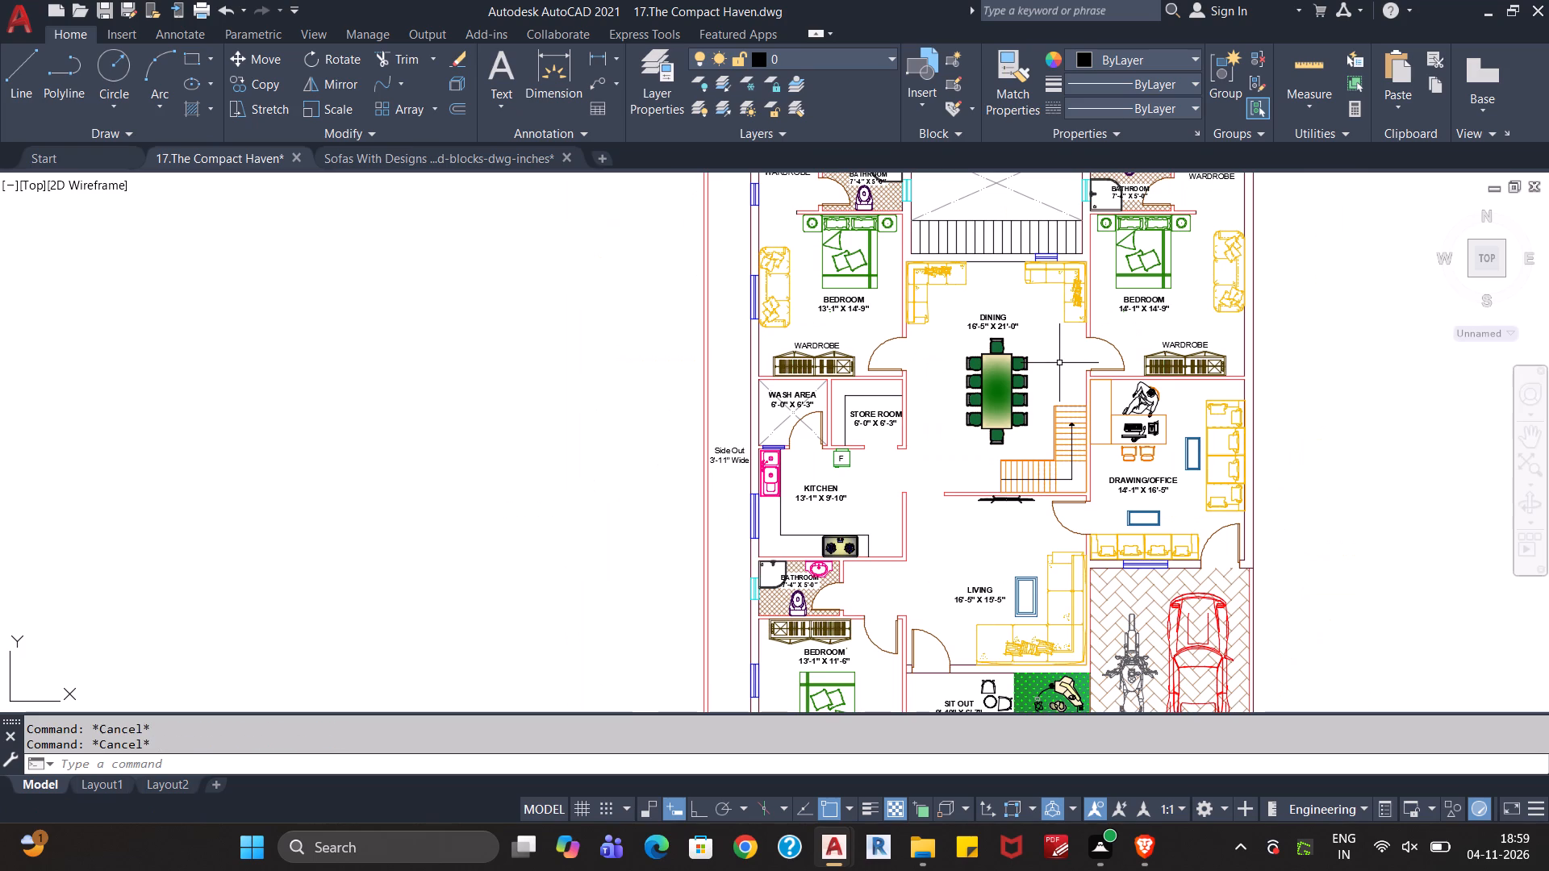
{"action": "scroll", "coordinate": [1059, 363], "scroll_direction": "down", "scroll_amount": 1}
{"action": "middle_click_drag", "start_coordinate": [993, 481], "coordinate": [980, 384]}
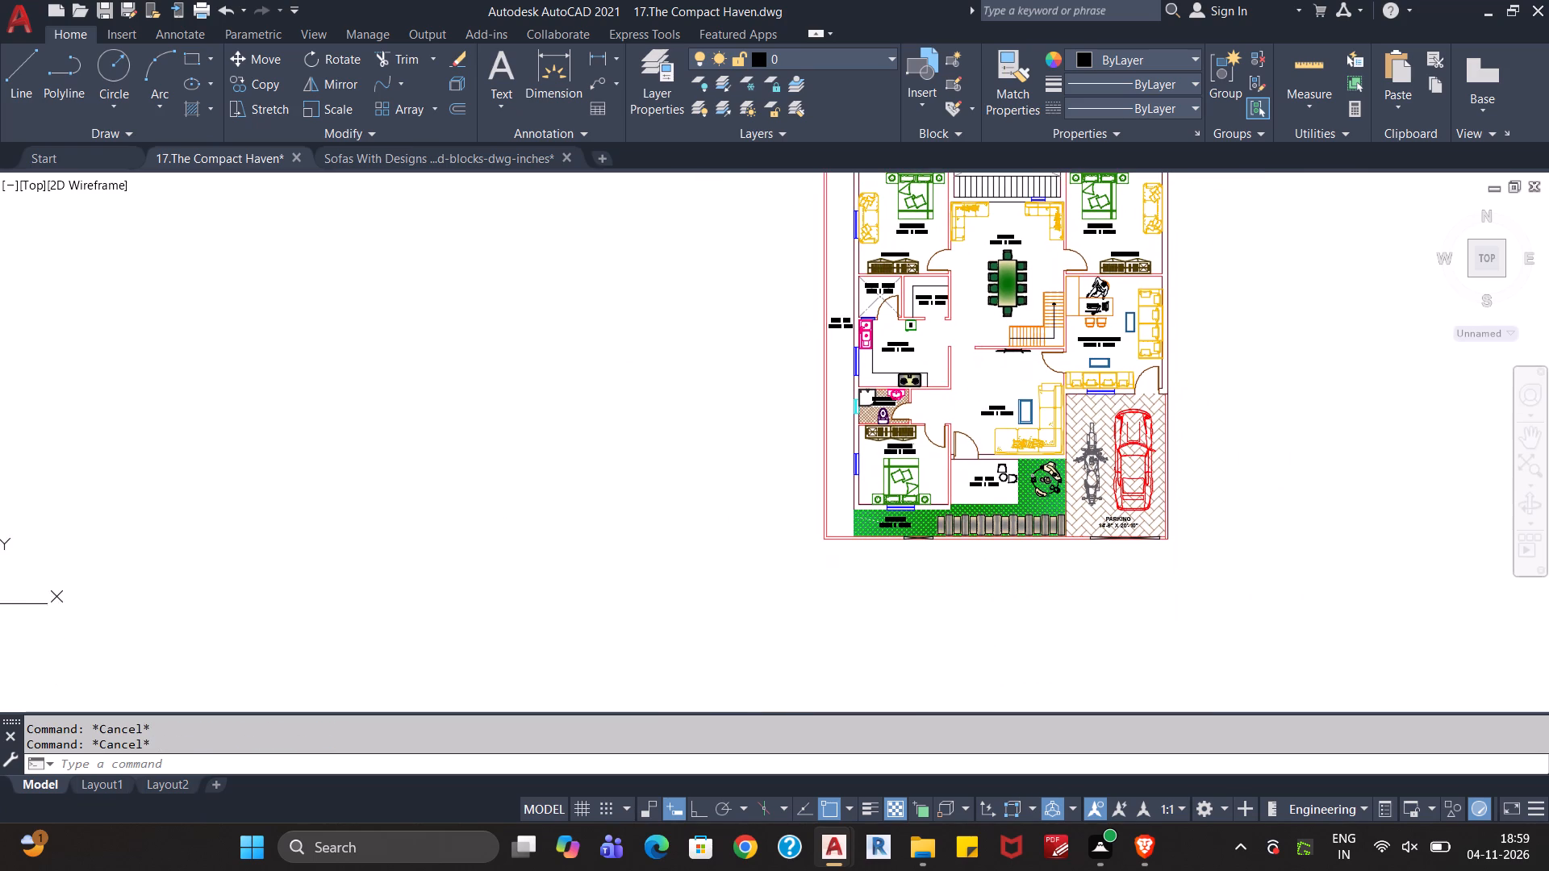
{"action": "scroll", "coordinate": [979, 411], "scroll_direction": "up", "scroll_amount": 2}
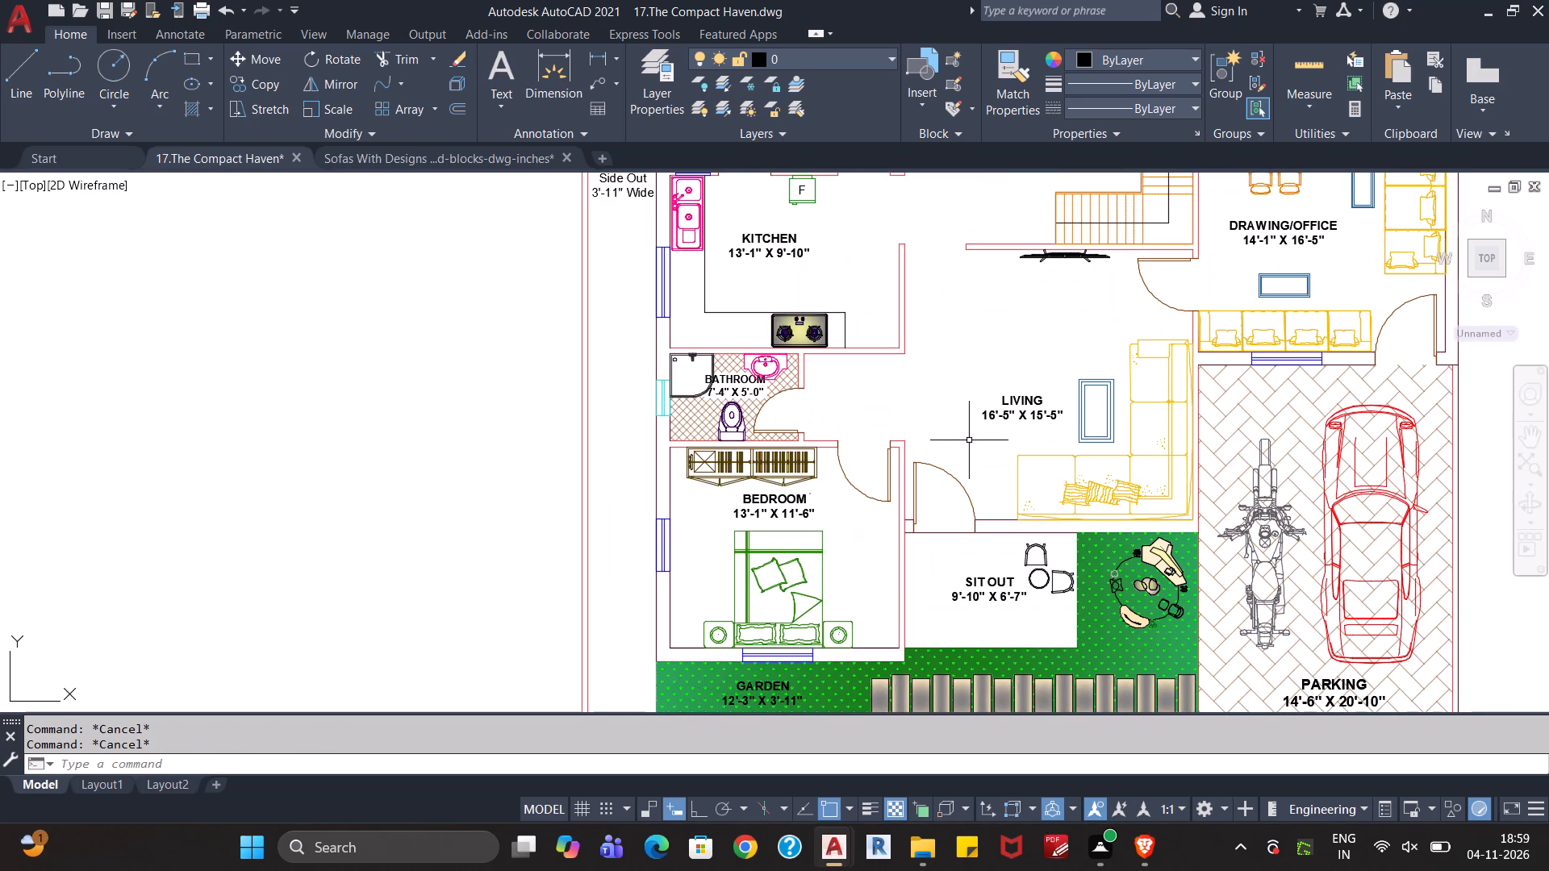
{"action": "scroll", "coordinate": [969, 440], "scroll_direction": "down", "scroll_amount": 1}
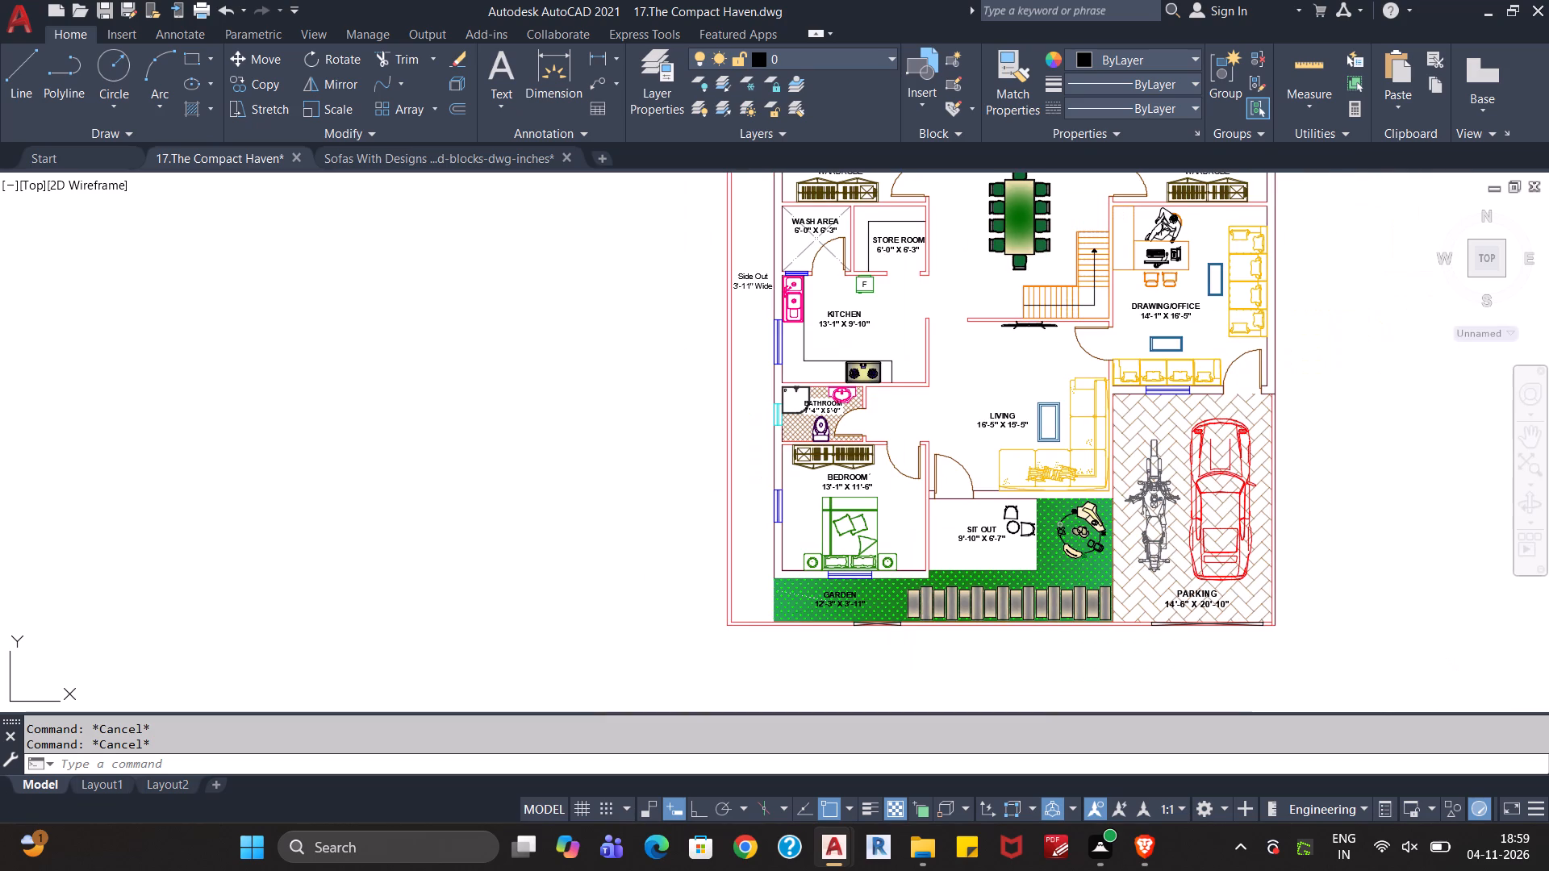
{"action": "scroll", "coordinate": [969, 440], "scroll_direction": "down", "scroll_amount": 1}
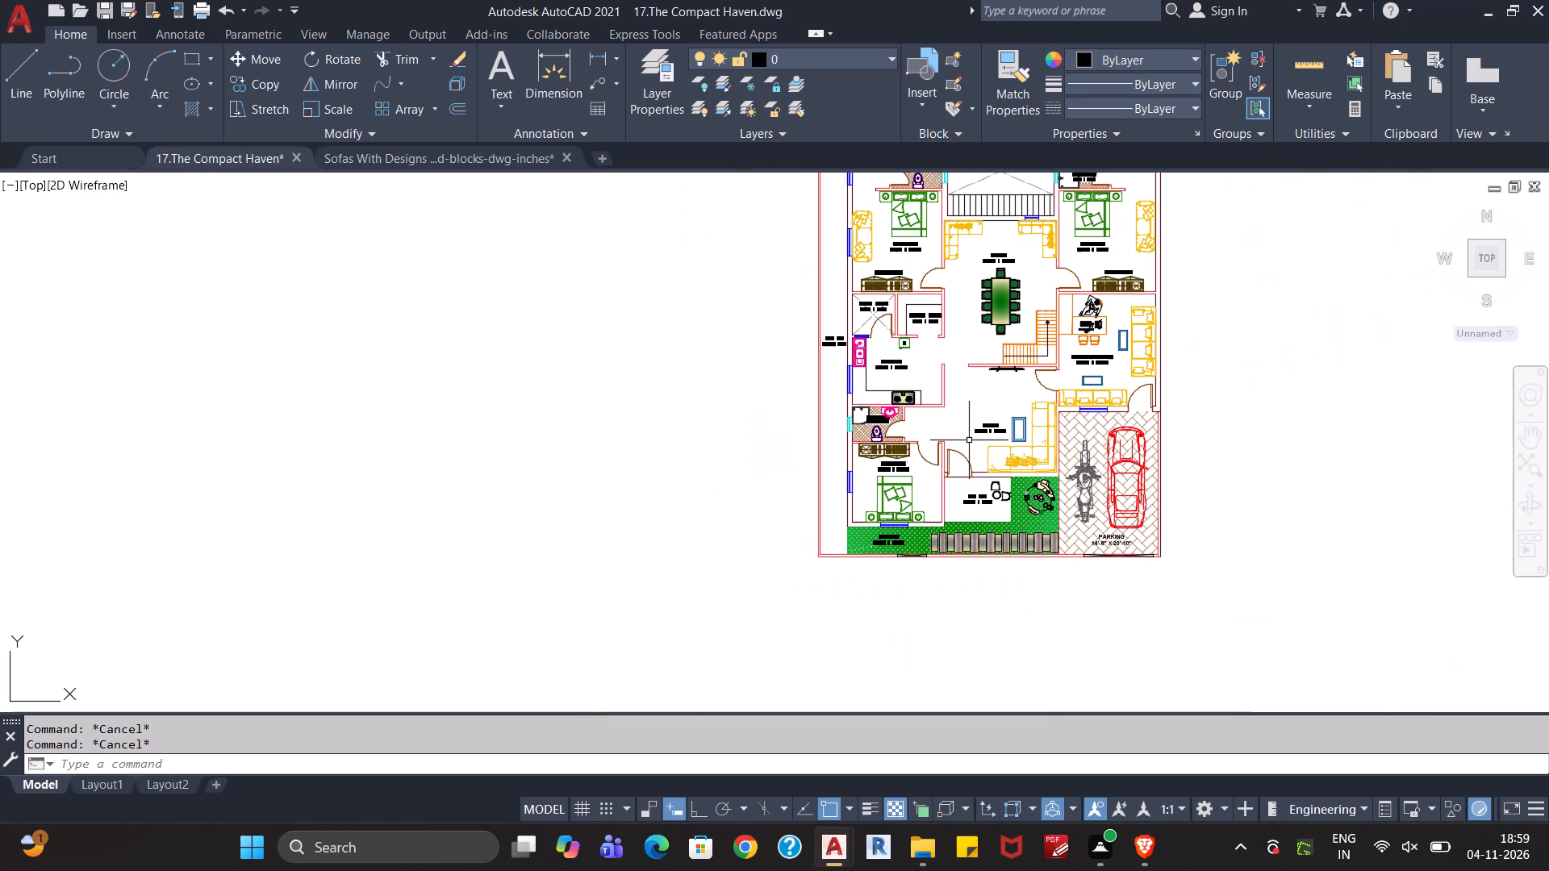
{"action": "scroll", "coordinate": [969, 440], "scroll_direction": "up", "scroll_amount": 1}
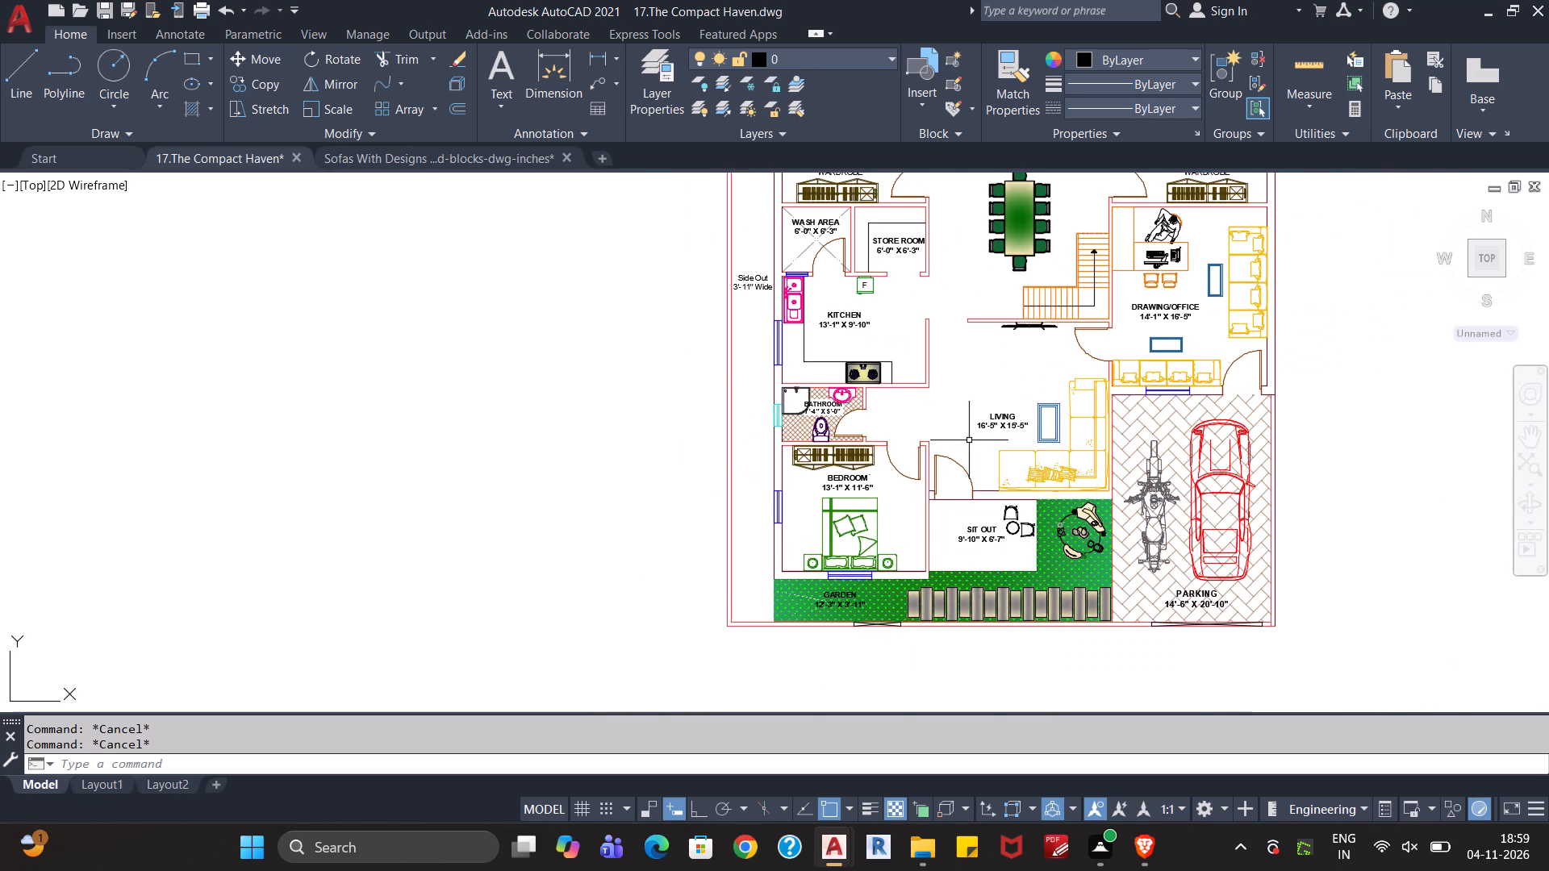
{"action": "scroll", "coordinate": [969, 440], "scroll_direction": "up", "scroll_amount": 1}
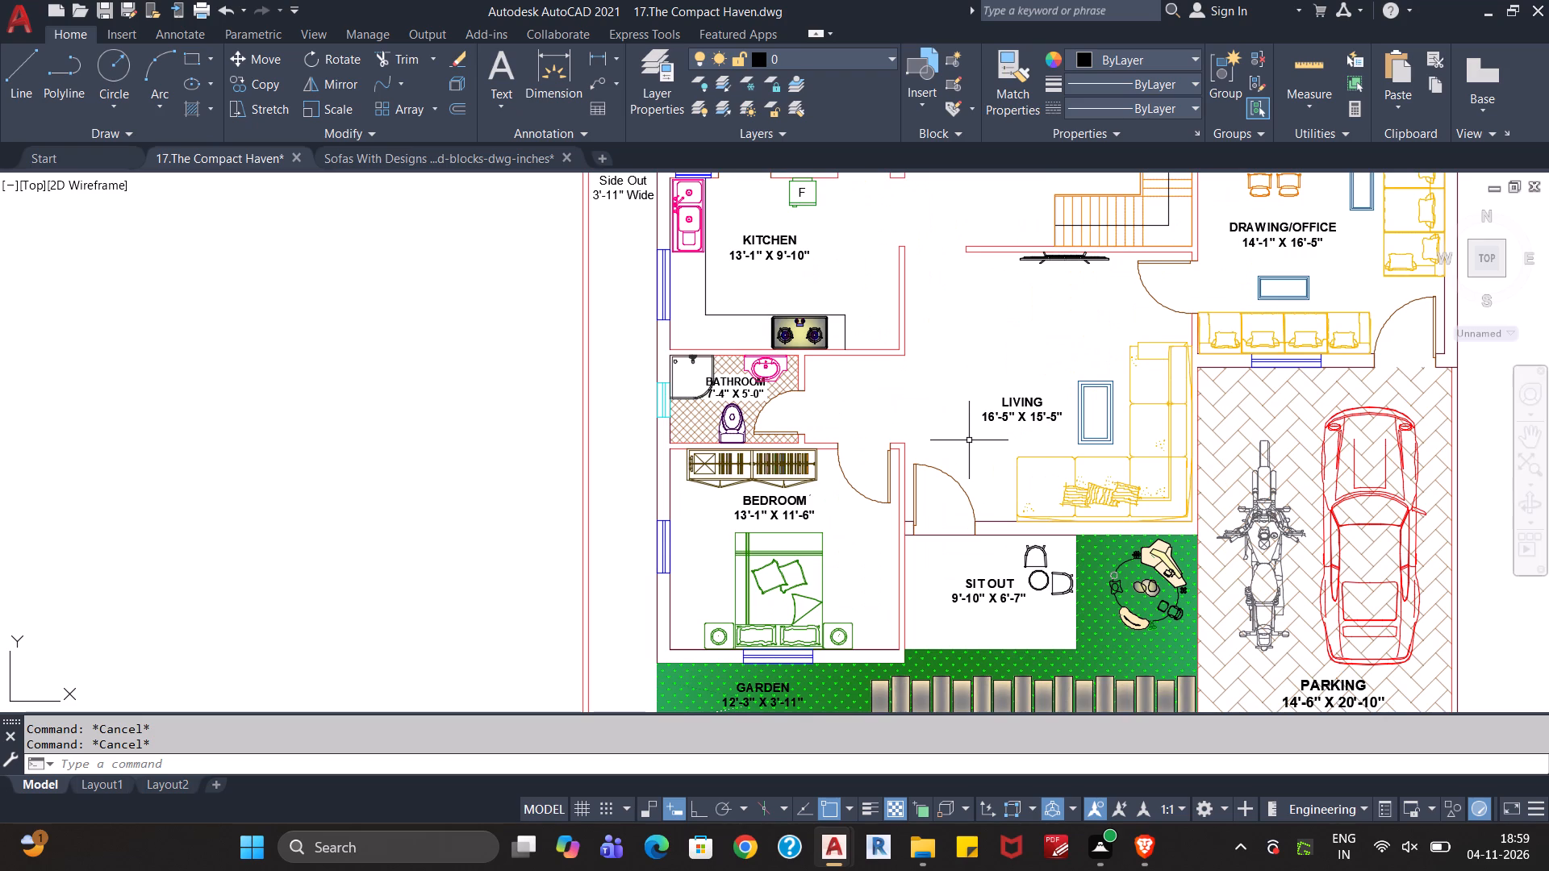
{"action": "middle_click_drag", "start_coordinate": [958, 391], "coordinate": [953, 413]}
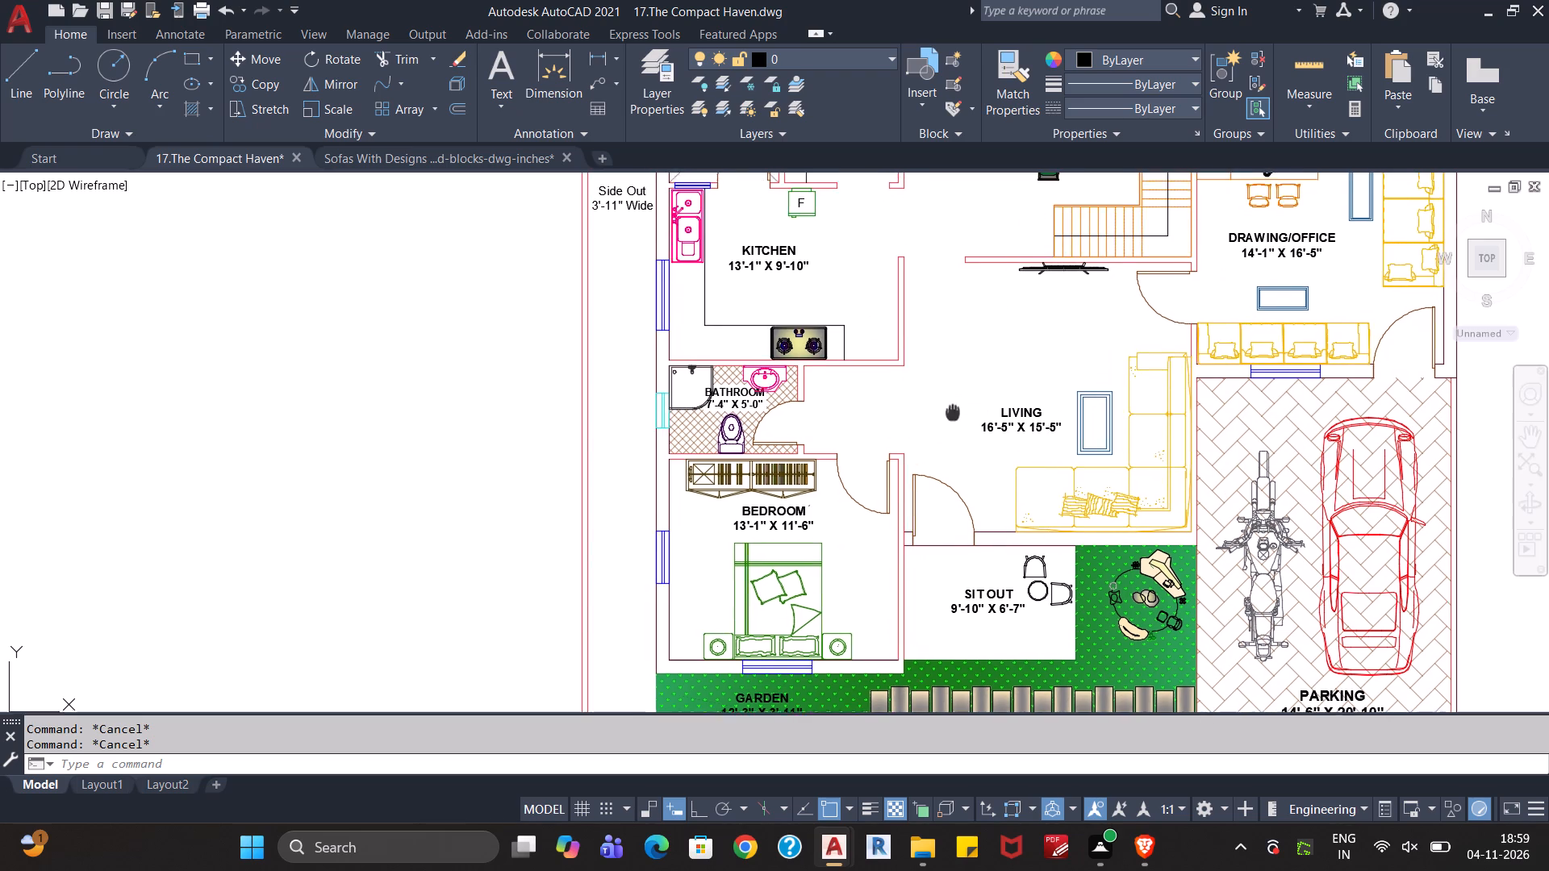
{"action": "middle_click_drag", "start_coordinate": [953, 413], "coordinate": [949, 423]}
{"action": "scroll", "coordinate": [954, 398], "scroll_direction": "down", "scroll_amount": 1}
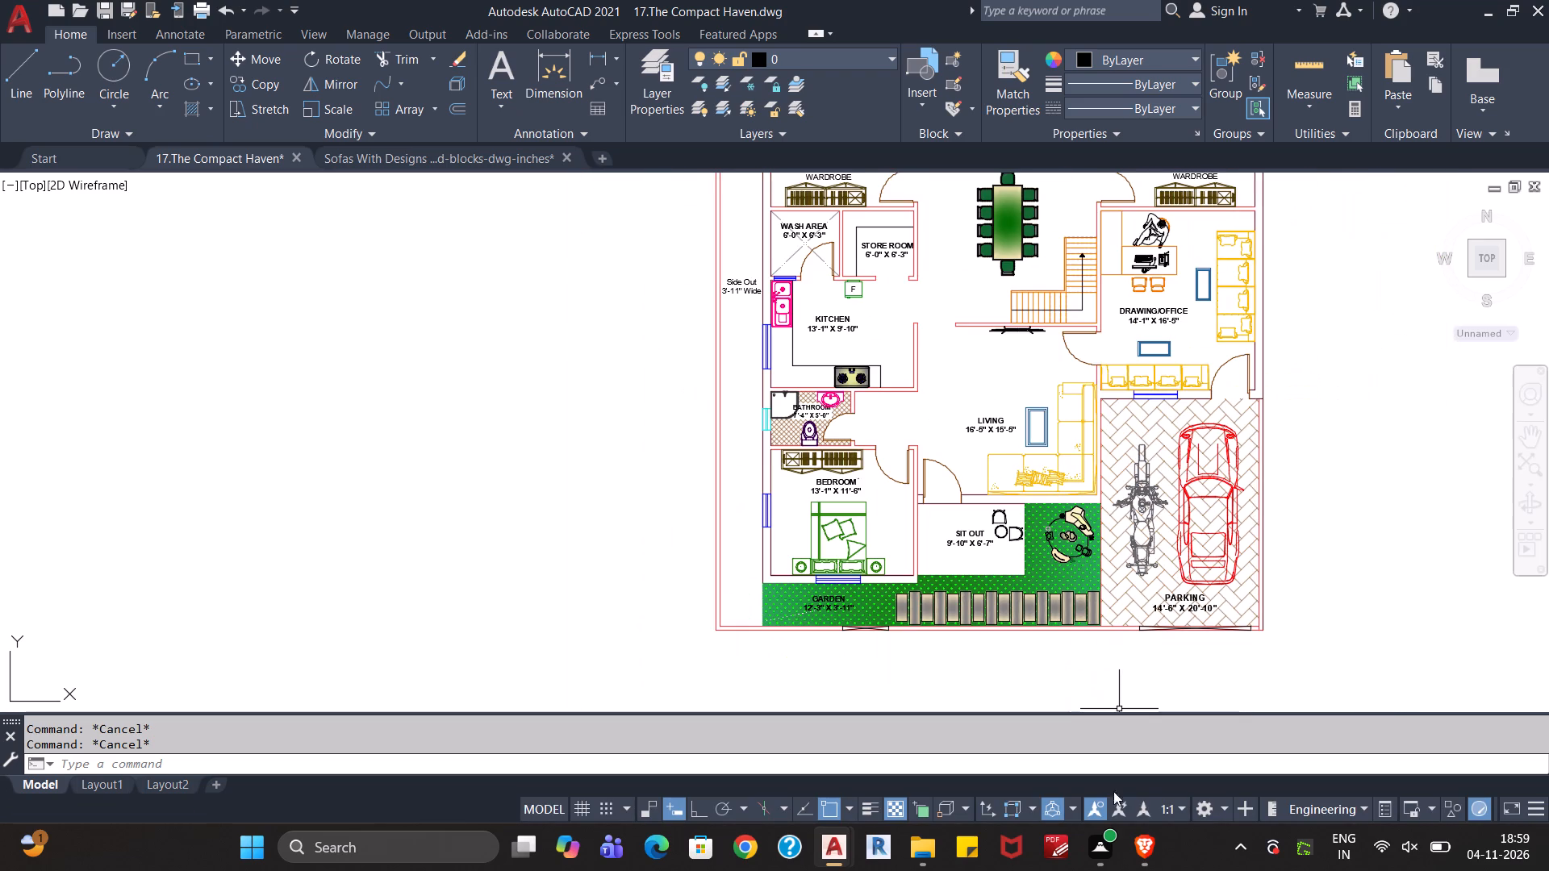
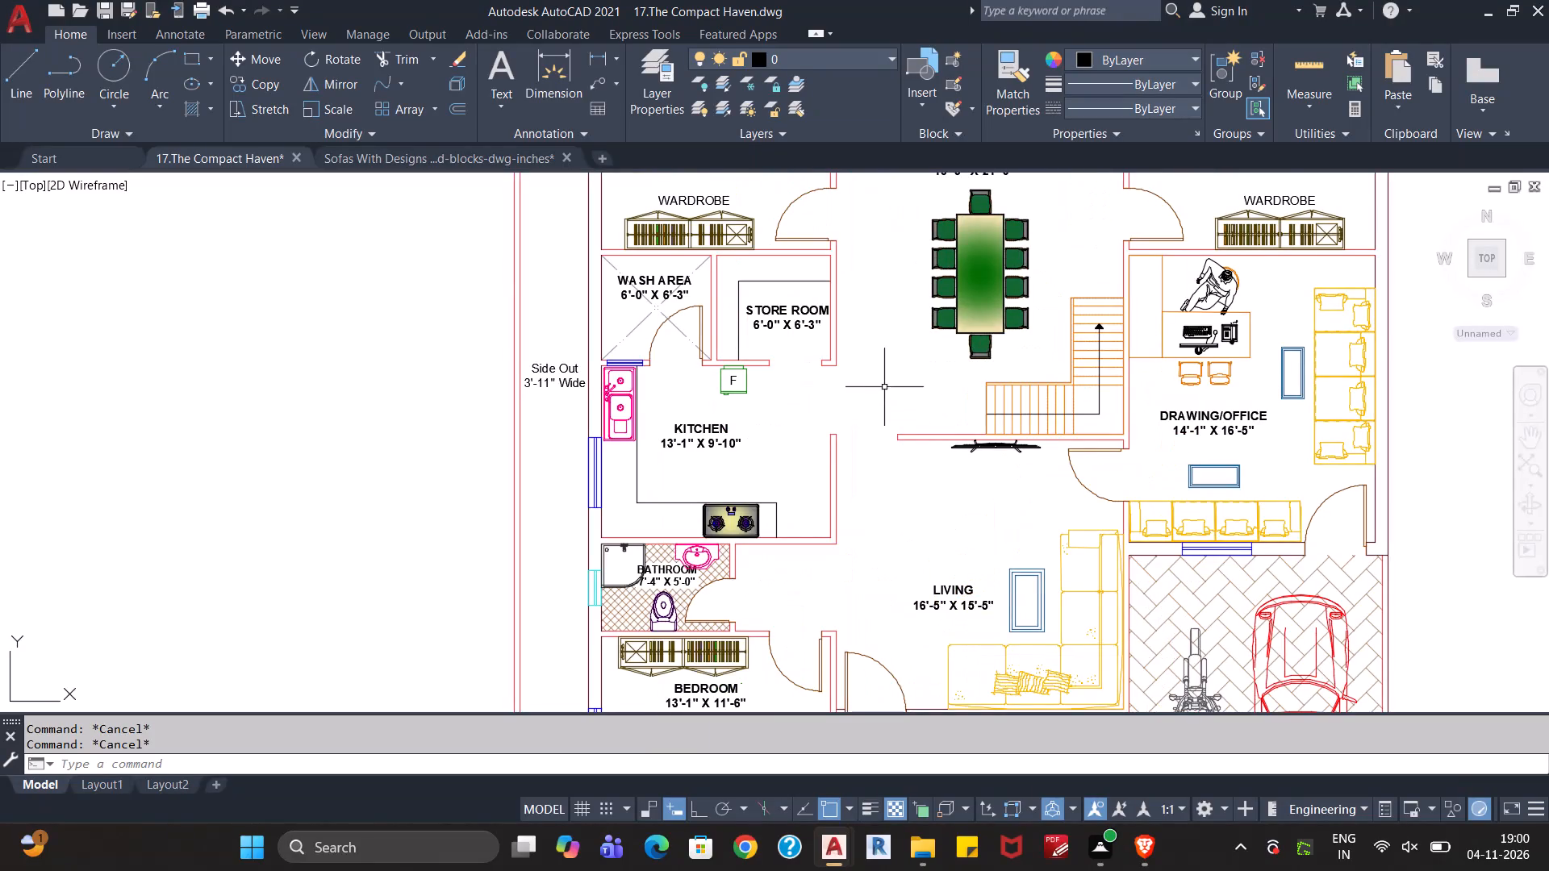
Assign the rear boundary, backyard side wall and adjoining bathroom wall lines beside the 14'-1" X 14'-9" bedroom to the Outer Walls layer.
{"action": "middle_click_drag", "start_coordinate": [891, 354], "coordinate": [868, 483]}
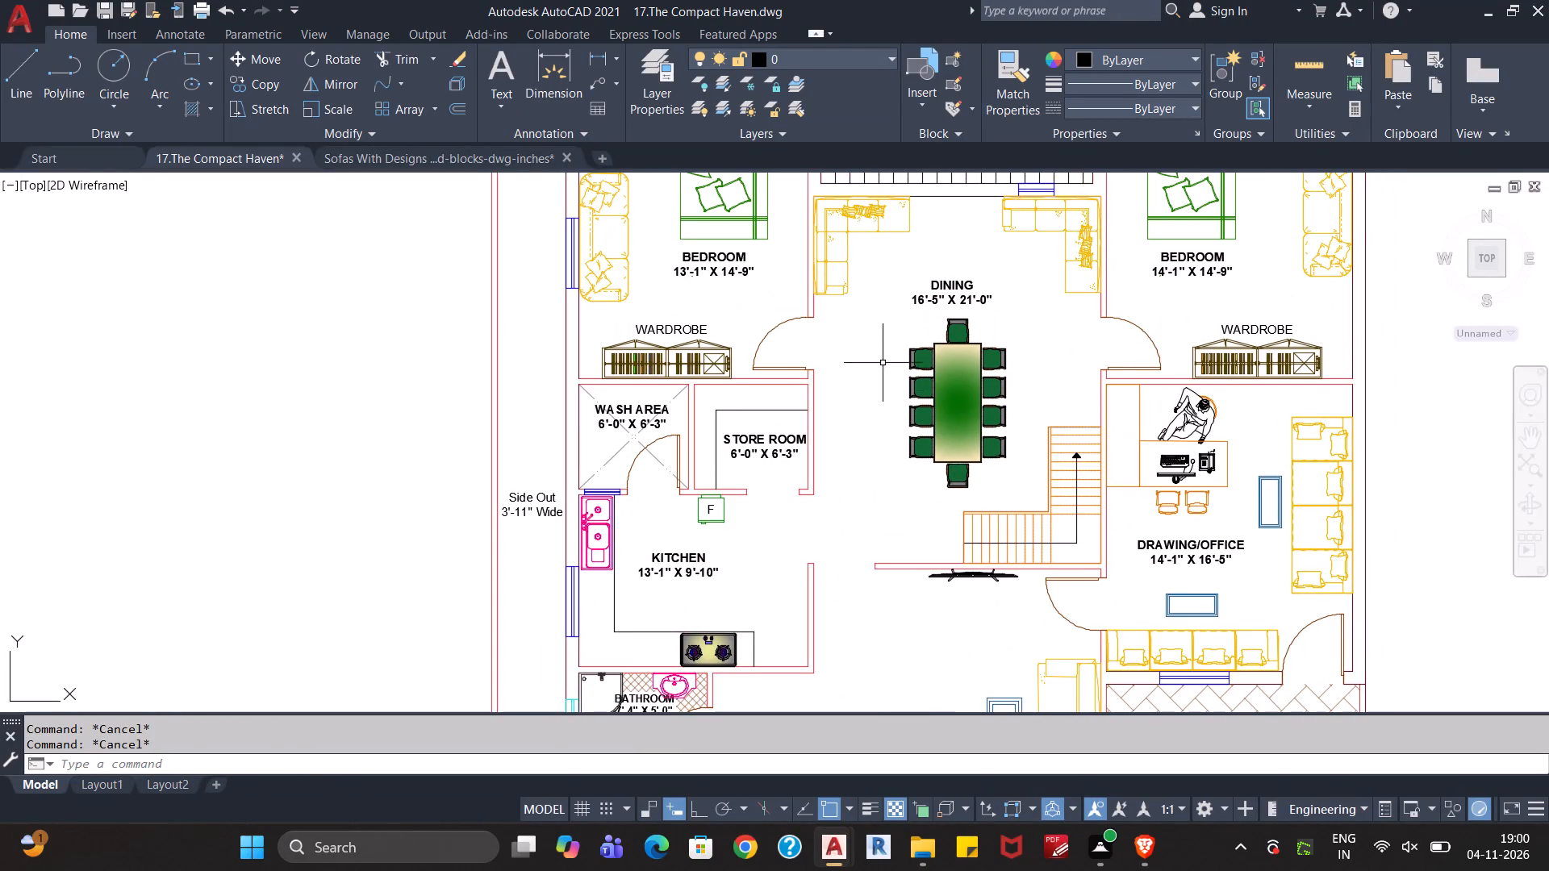
{"action": "middle_click_drag", "start_coordinate": [870, 357], "coordinate": [820, 544]}
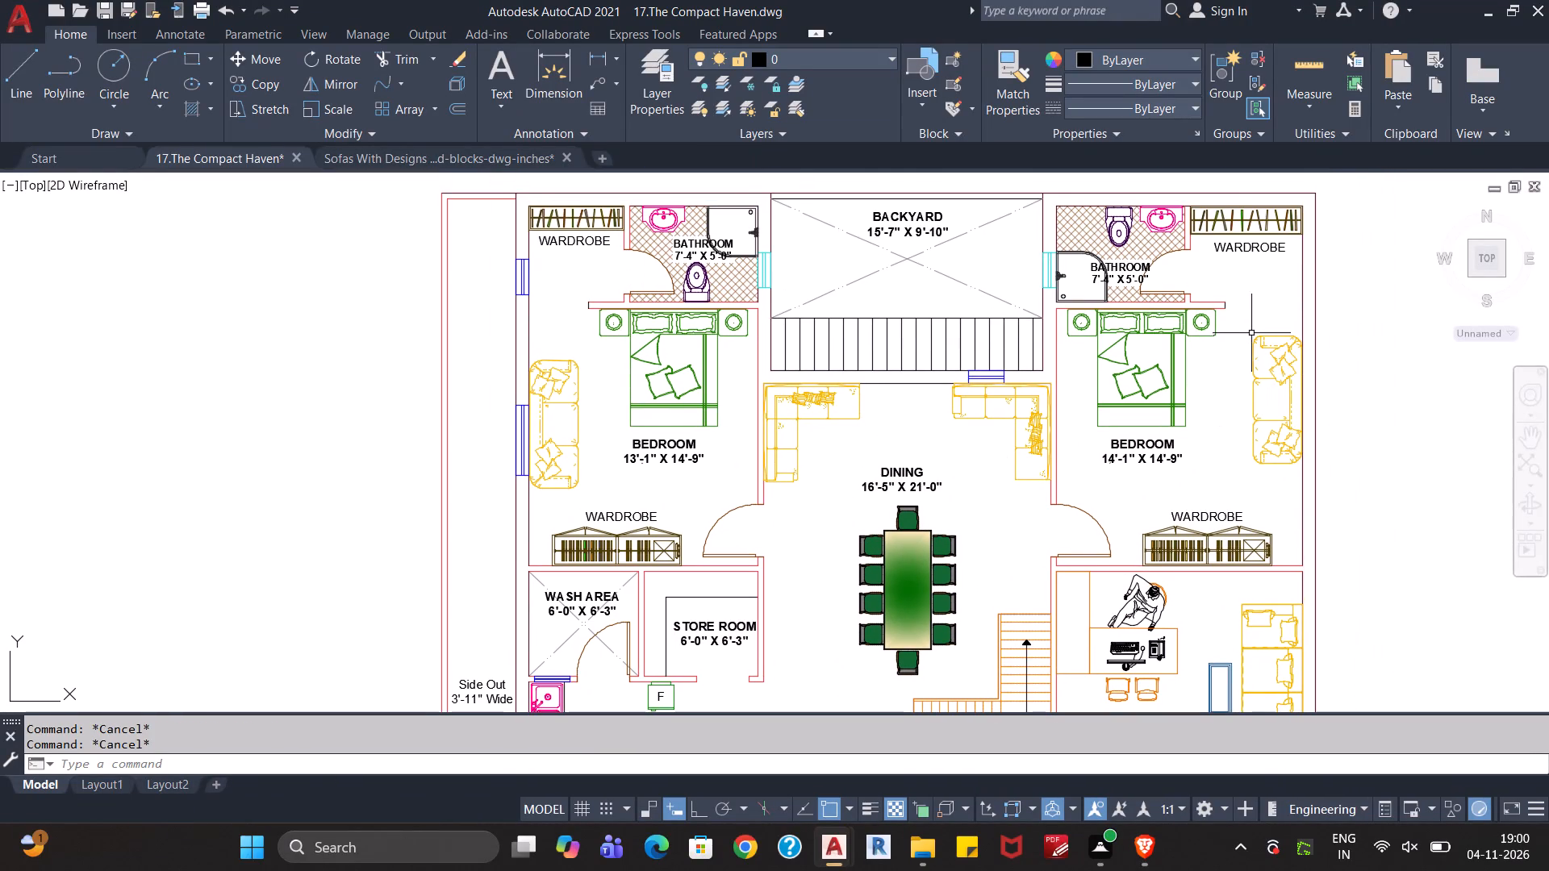
{"action": "middle_click_drag", "start_coordinate": [1255, 304], "coordinate": [1167, 485]}
{"action": "scroll", "coordinate": [1062, 364], "scroll_direction": "up", "scroll_amount": 4}
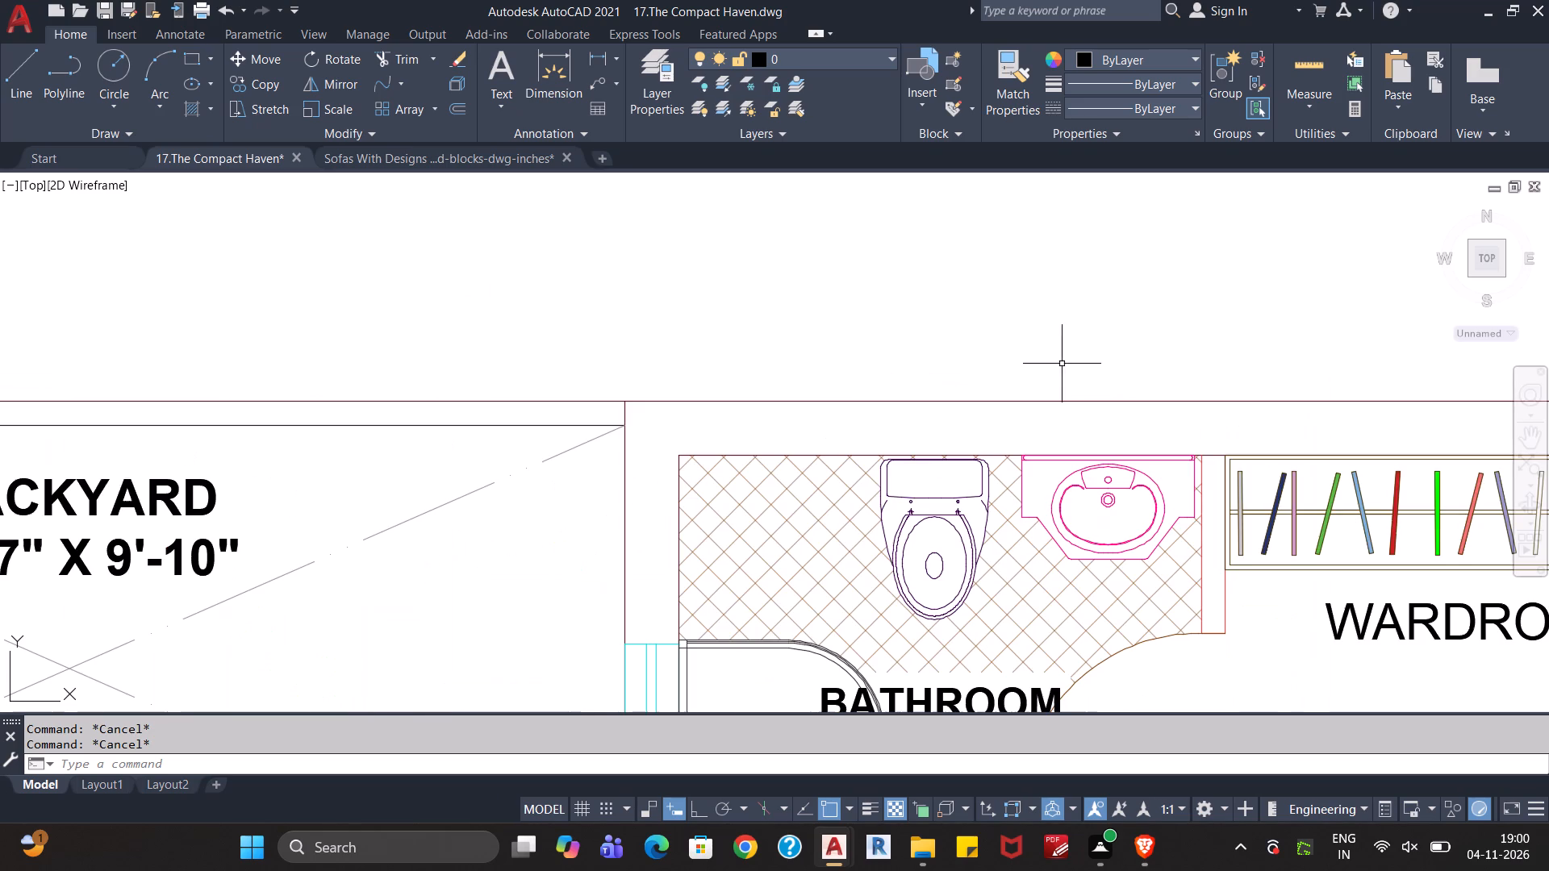
{"action": "left_click", "coordinate": [951, 402]}
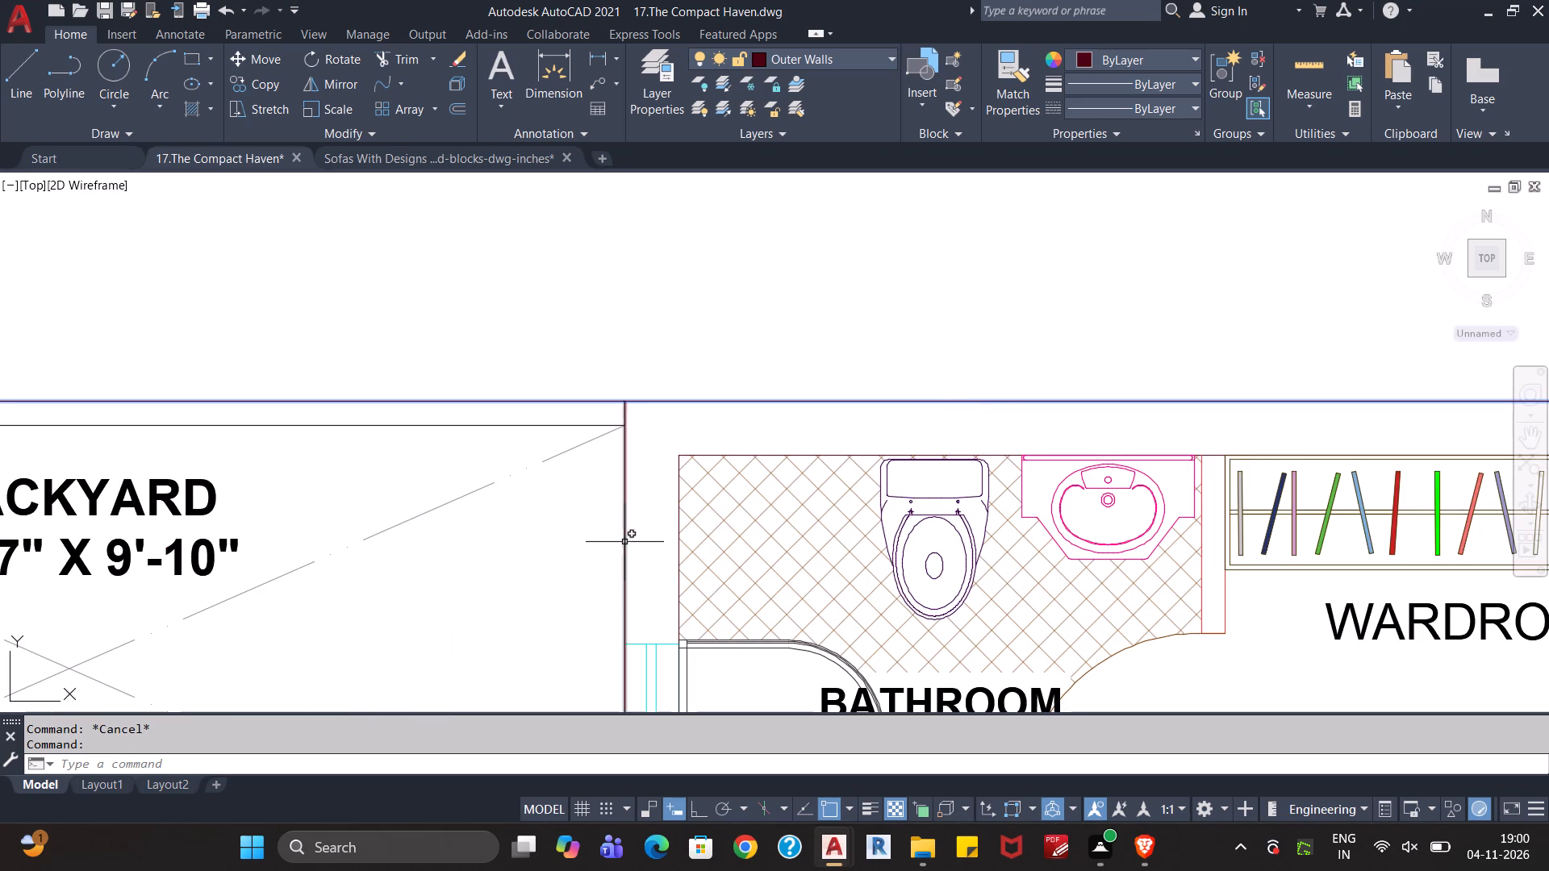
{"action": "left_click", "coordinate": [624, 544]}
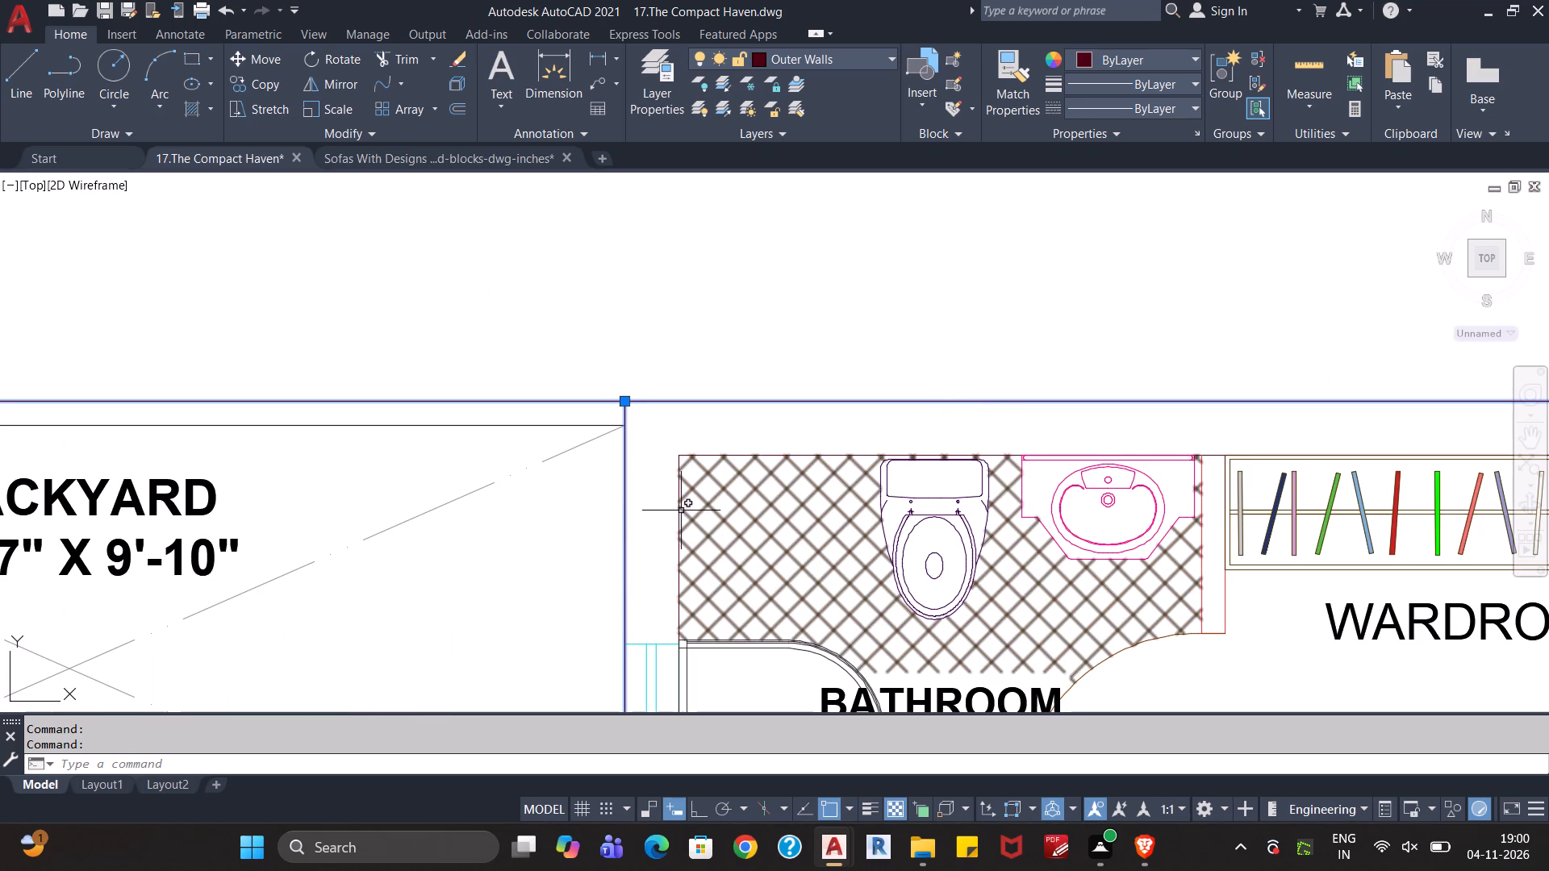
{"action": "left_click", "coordinate": [678, 511]}
{"action": "left_click", "coordinate": [734, 454]}
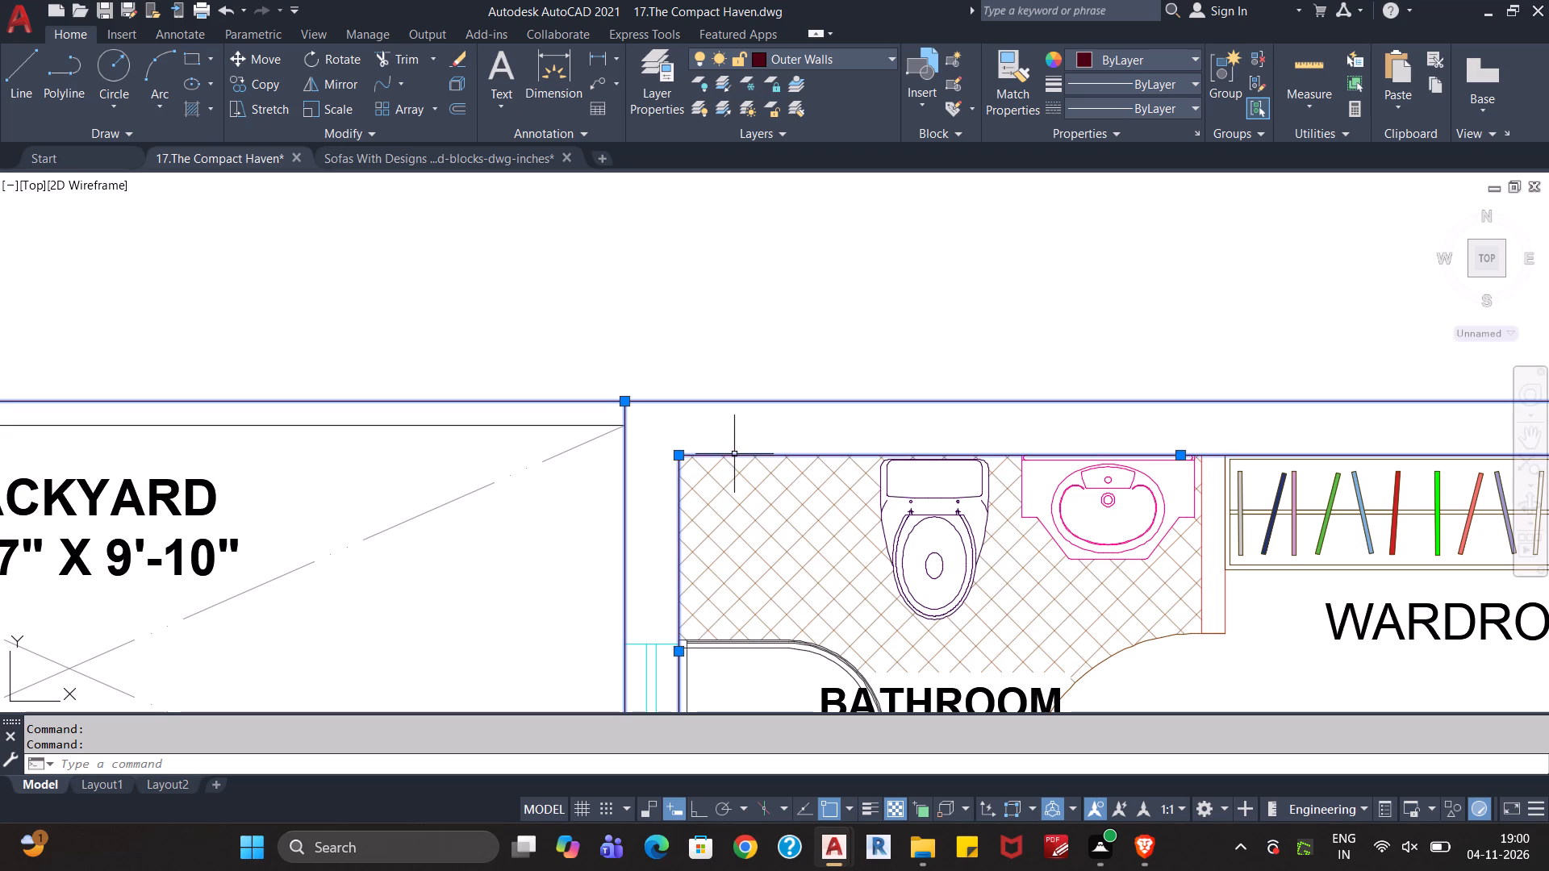
{"action": "scroll", "coordinate": [658, 447], "scroll_direction": "down", "scroll_amount": 3}
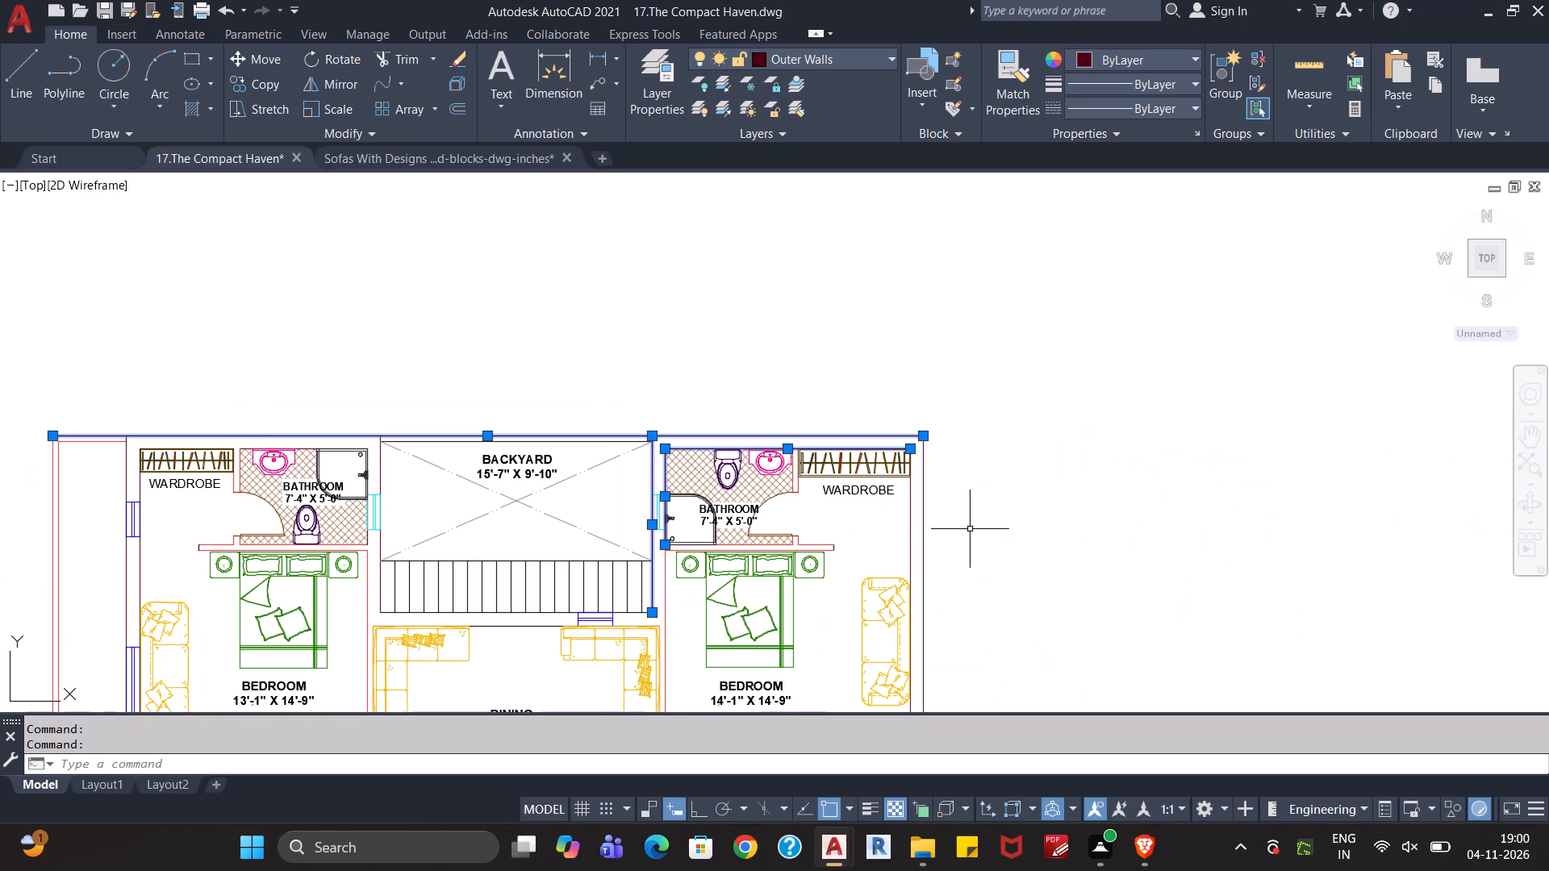
{"action": "middle_click_drag", "start_coordinate": [978, 535], "coordinate": [1063, 342]}
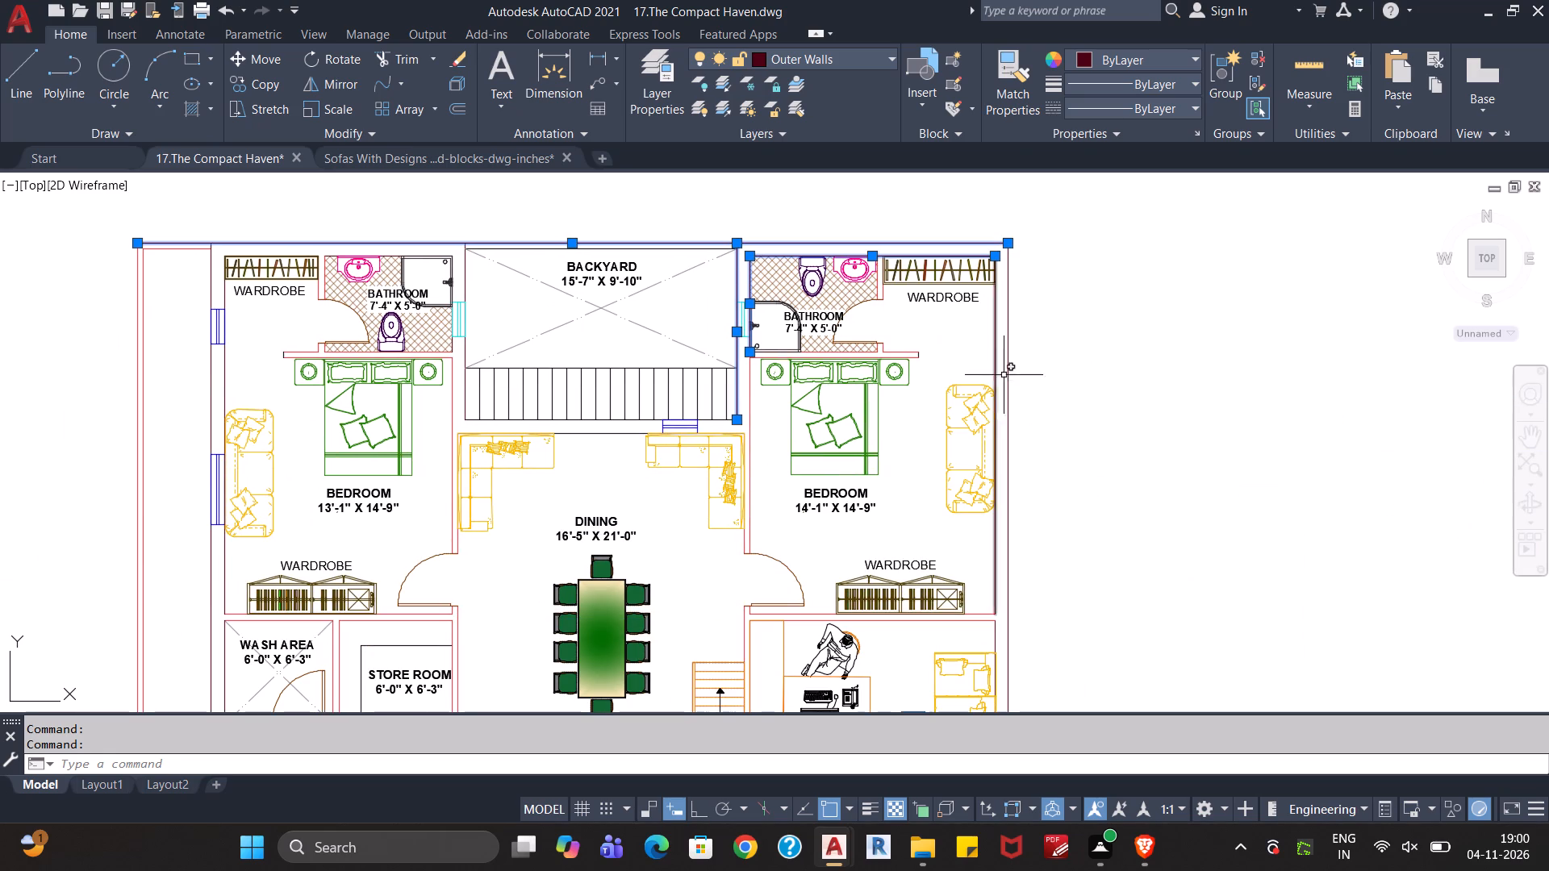
{"action": "middle_click_drag", "start_coordinate": [1061, 398], "coordinate": [1099, 465]}
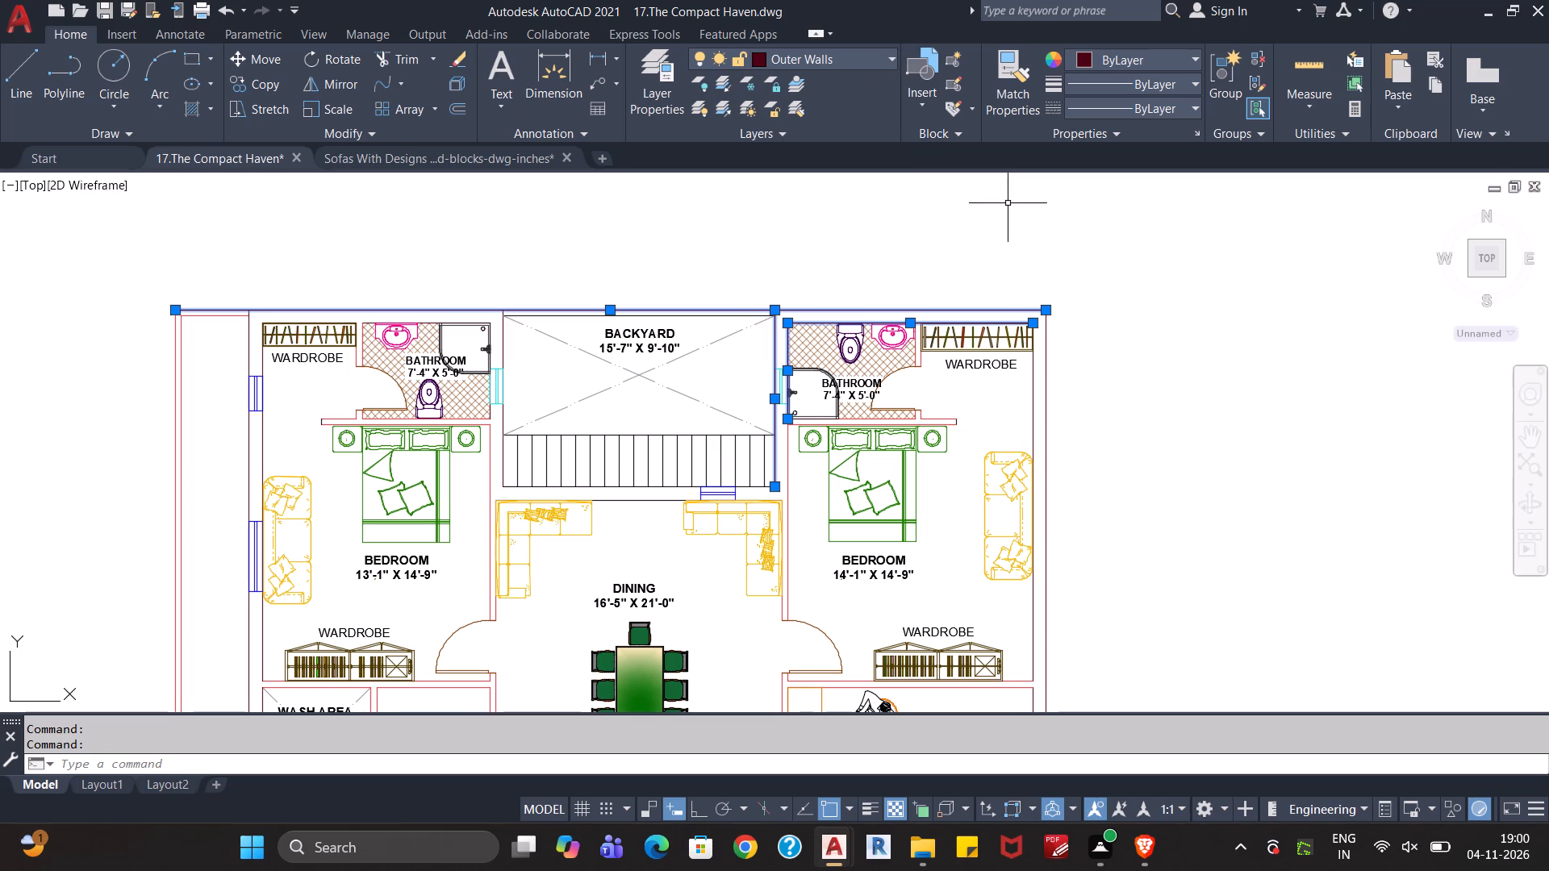
{"action": "left_click", "coordinate": [876, 65]}
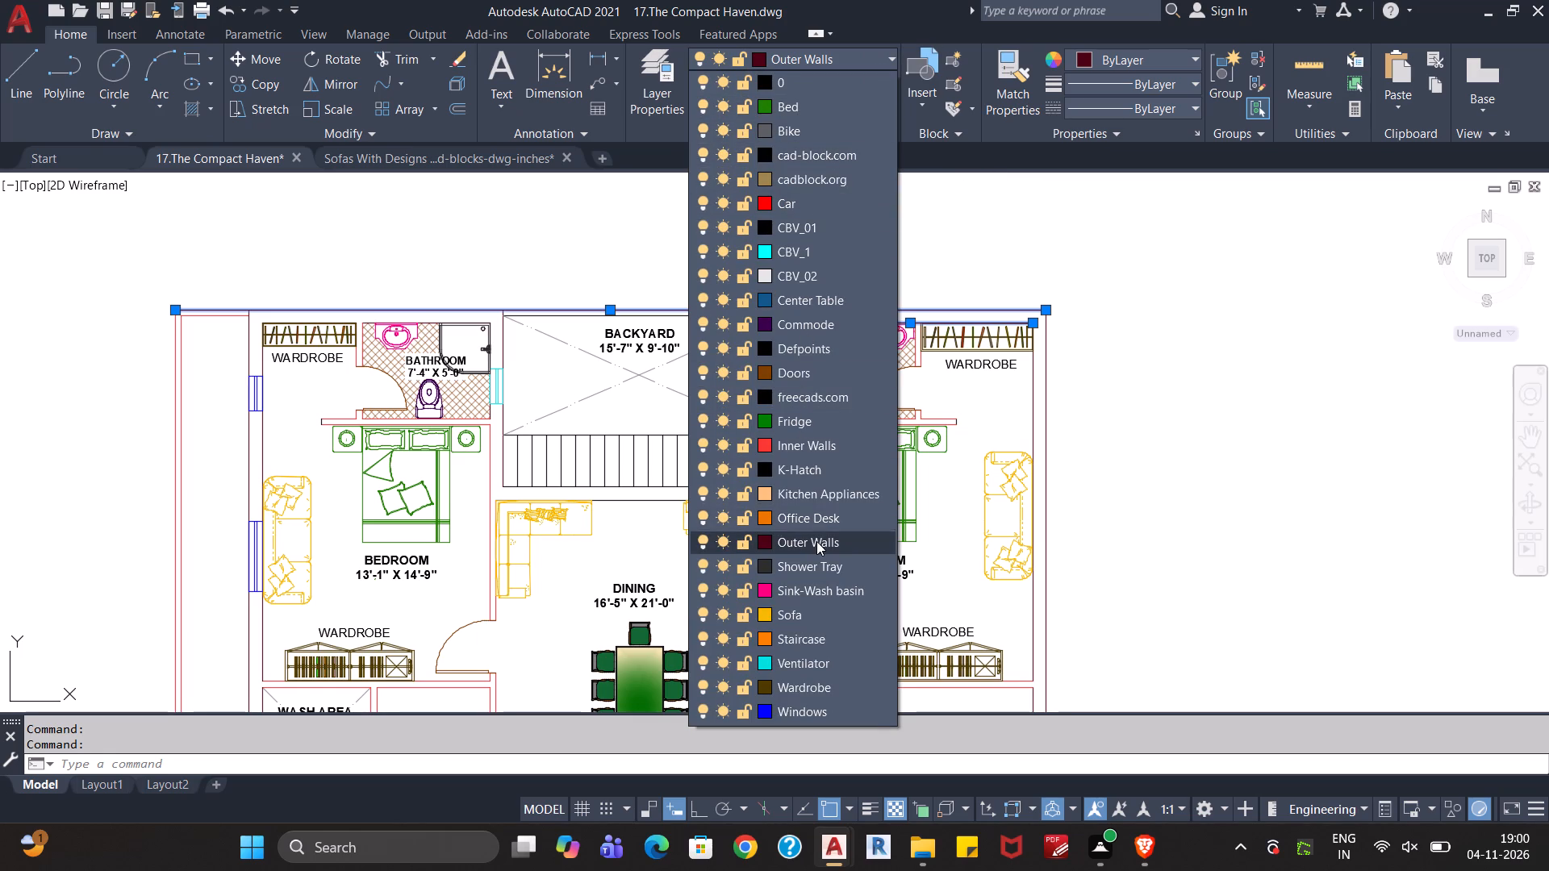
{"action": "left_click", "coordinate": [816, 541]}
{"action": "key", "text": "Escape"}
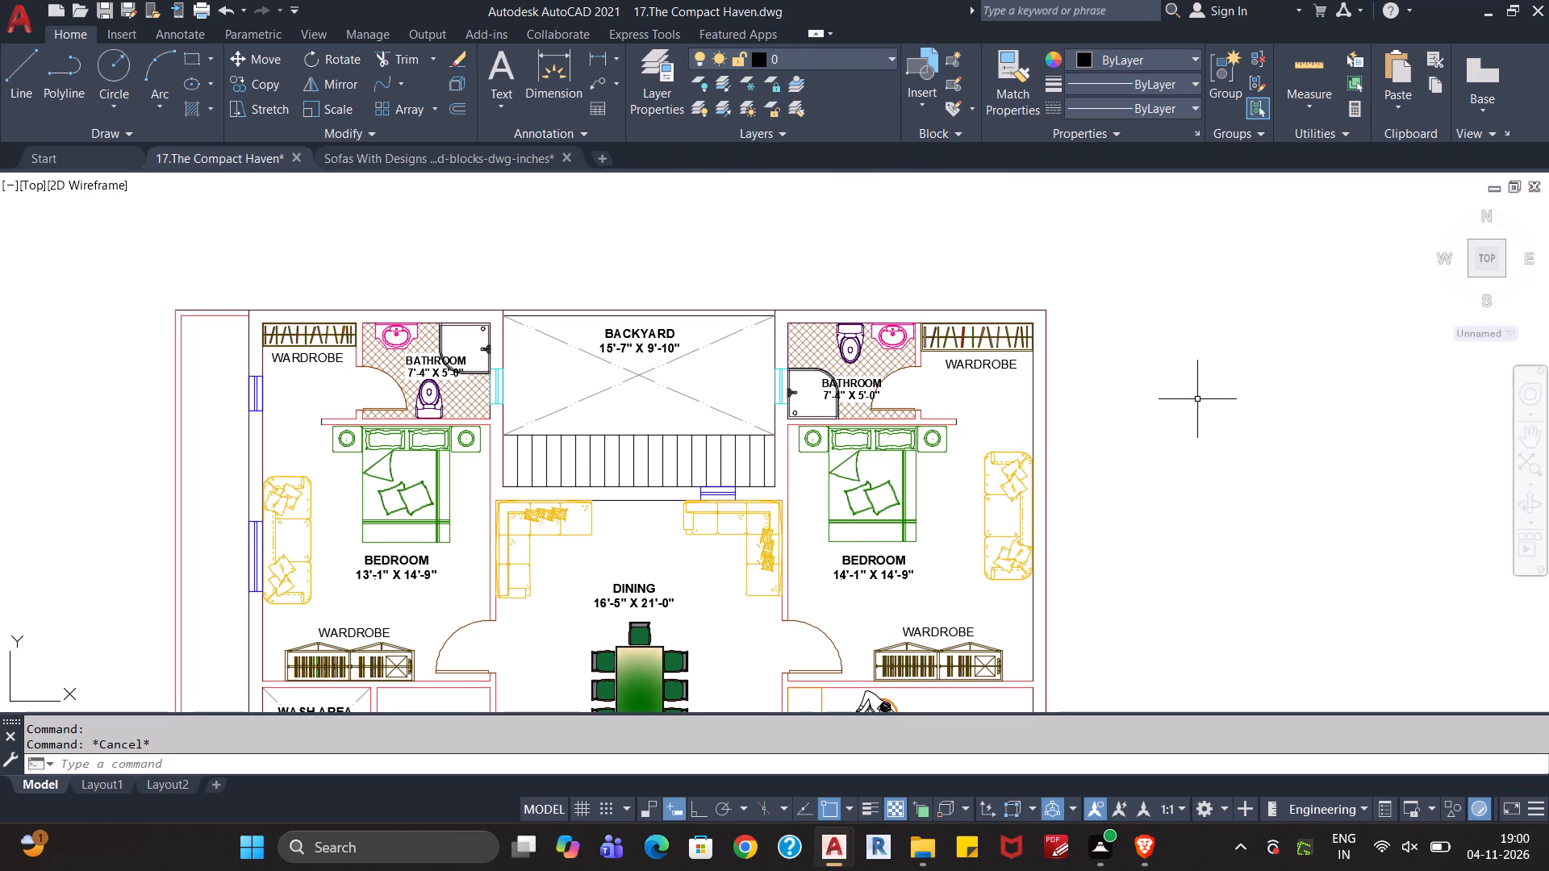
Change the Outer Walls layer colour to dark blue, index colour 174.
{"action": "left_click", "coordinate": [871, 61]}
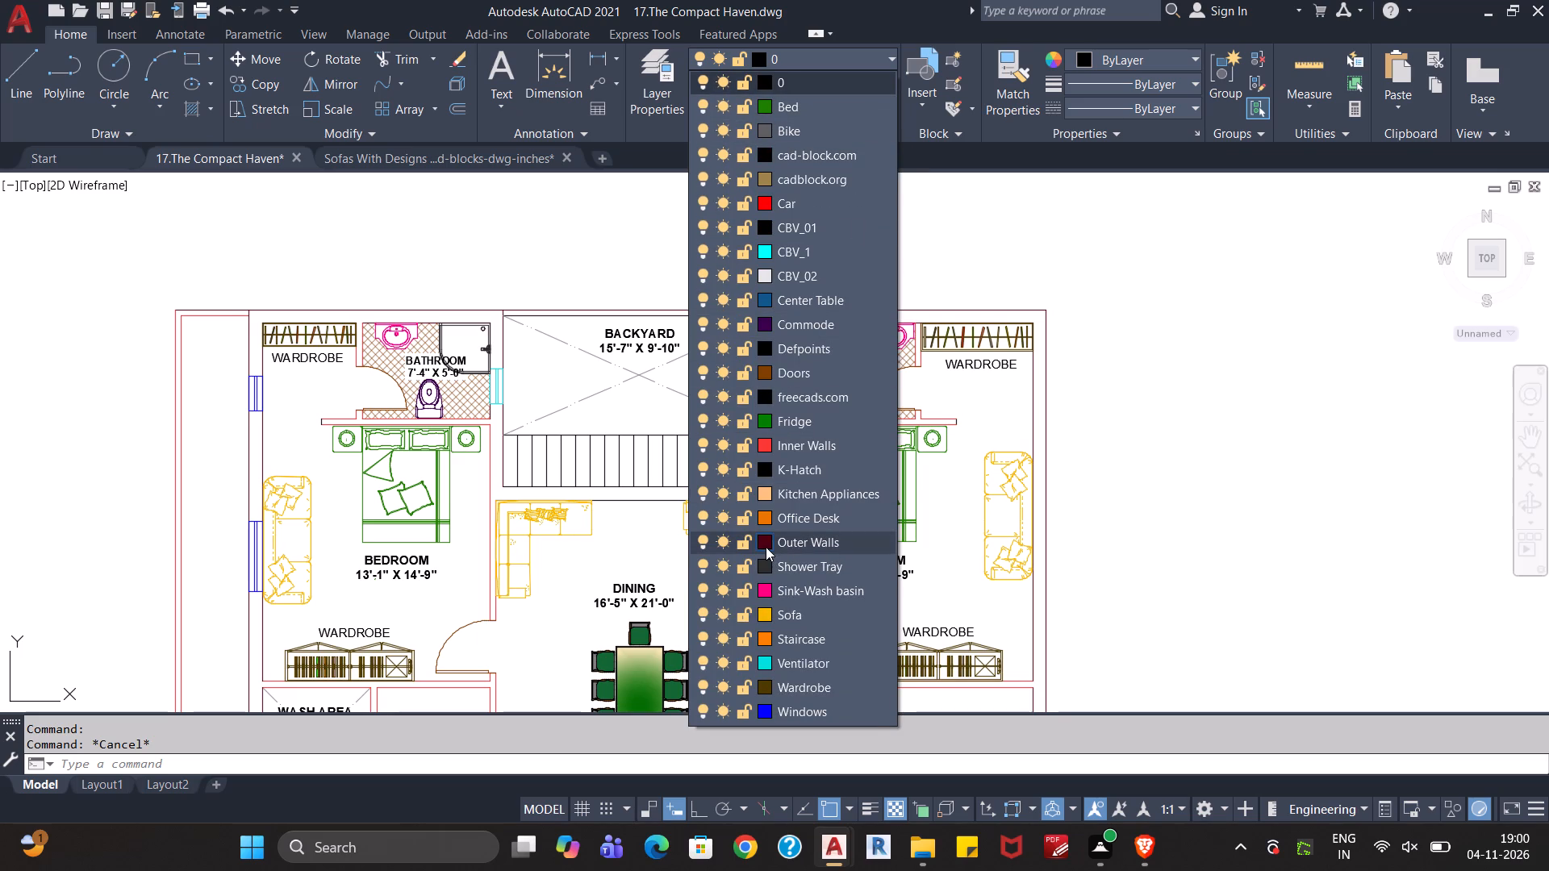
{"action": "left_click", "coordinate": [766, 547]}
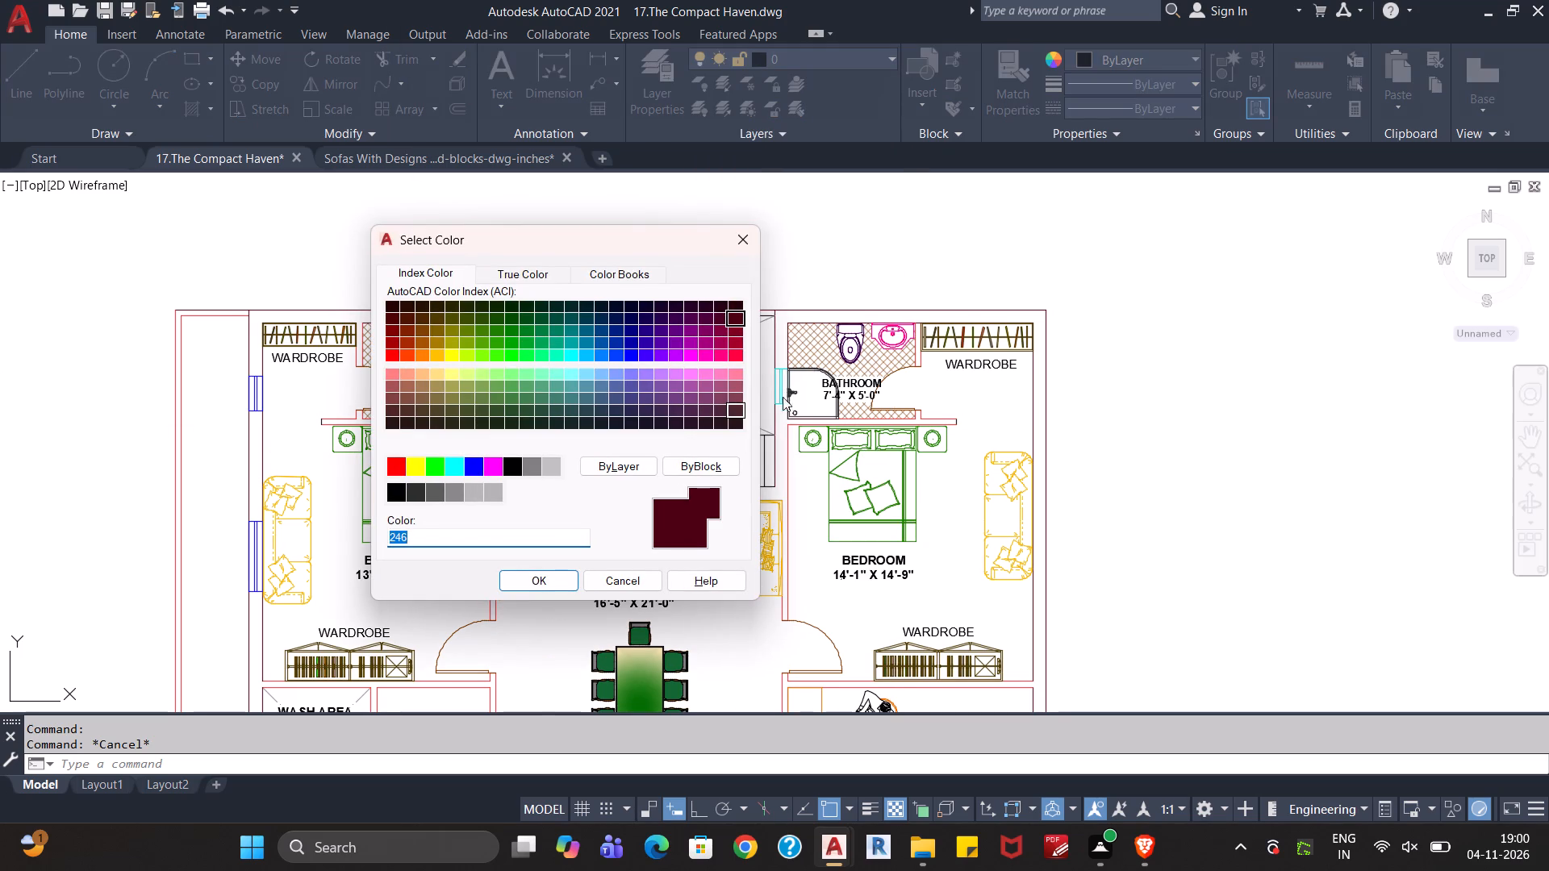
{"action": "left_click", "coordinate": [737, 334]}
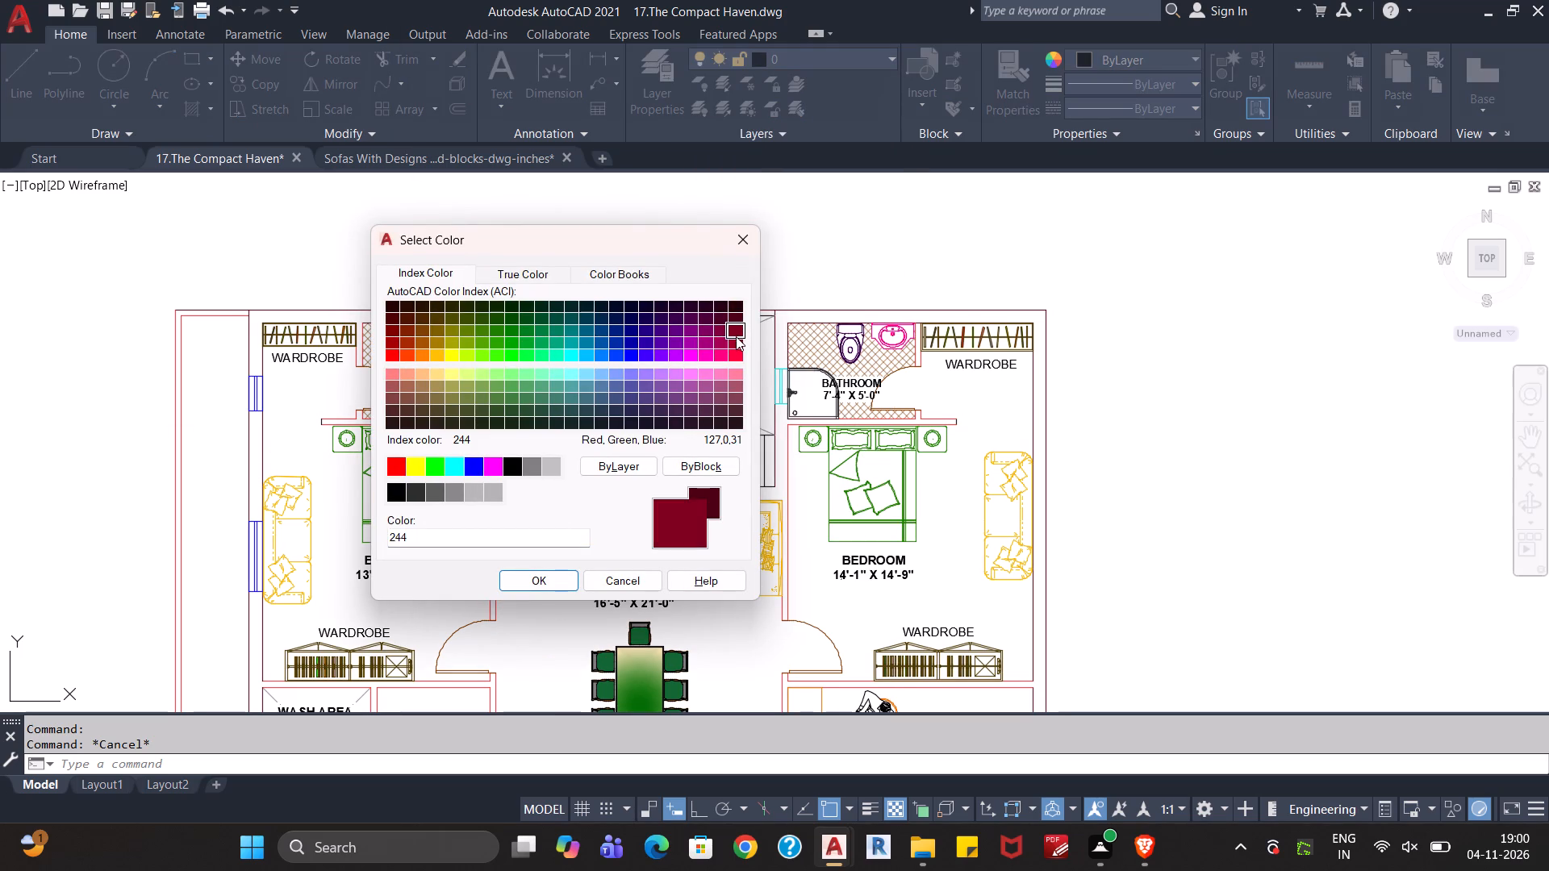
{"action": "left_click", "coordinate": [636, 331]}
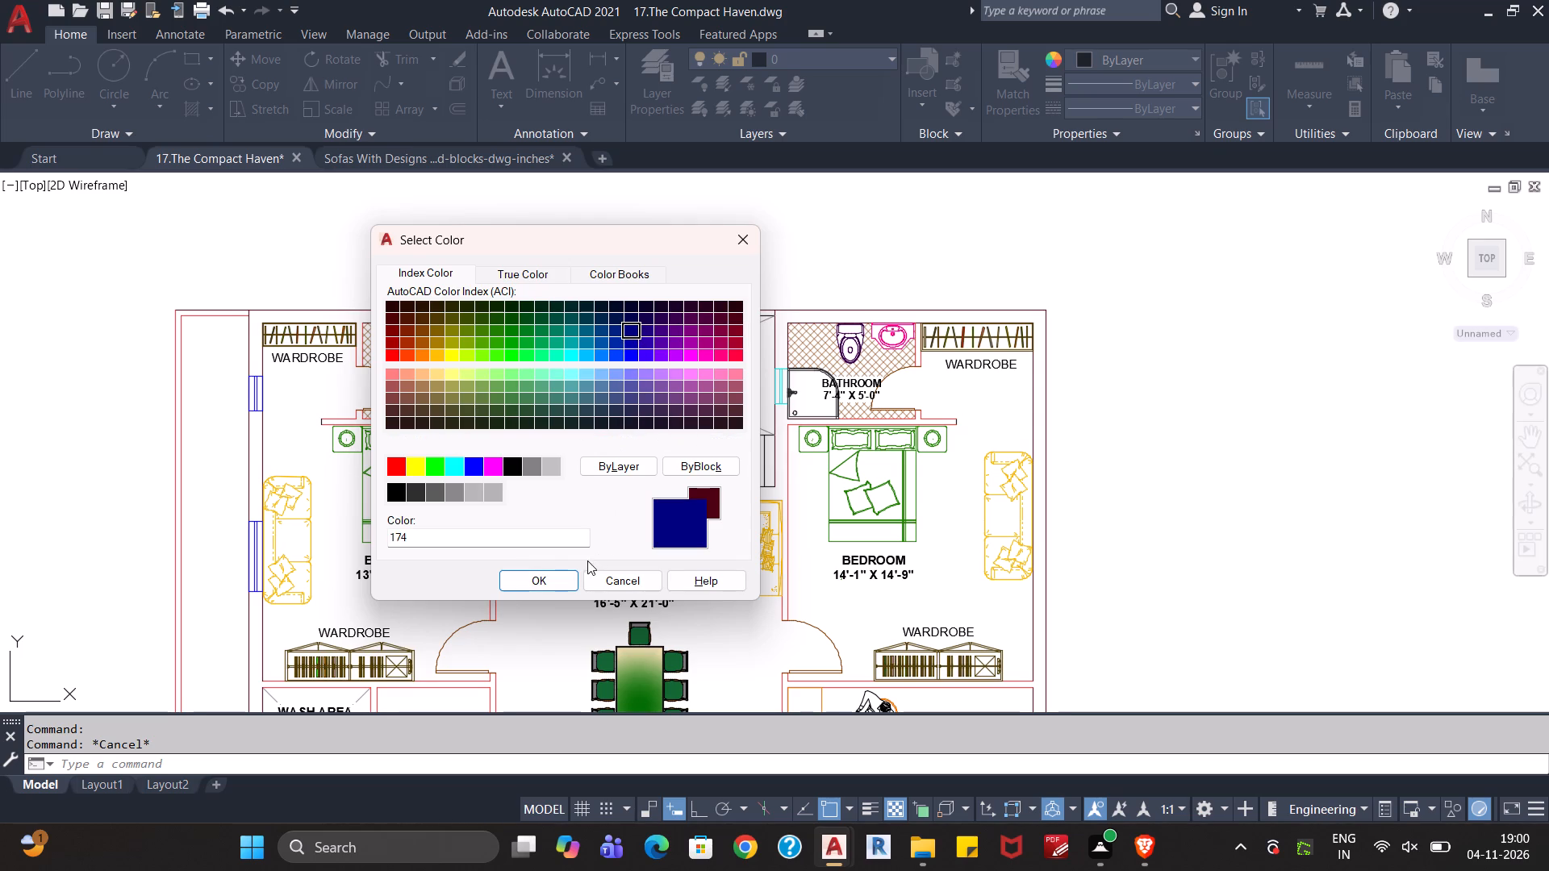
{"action": "left_click", "coordinate": [557, 580]}
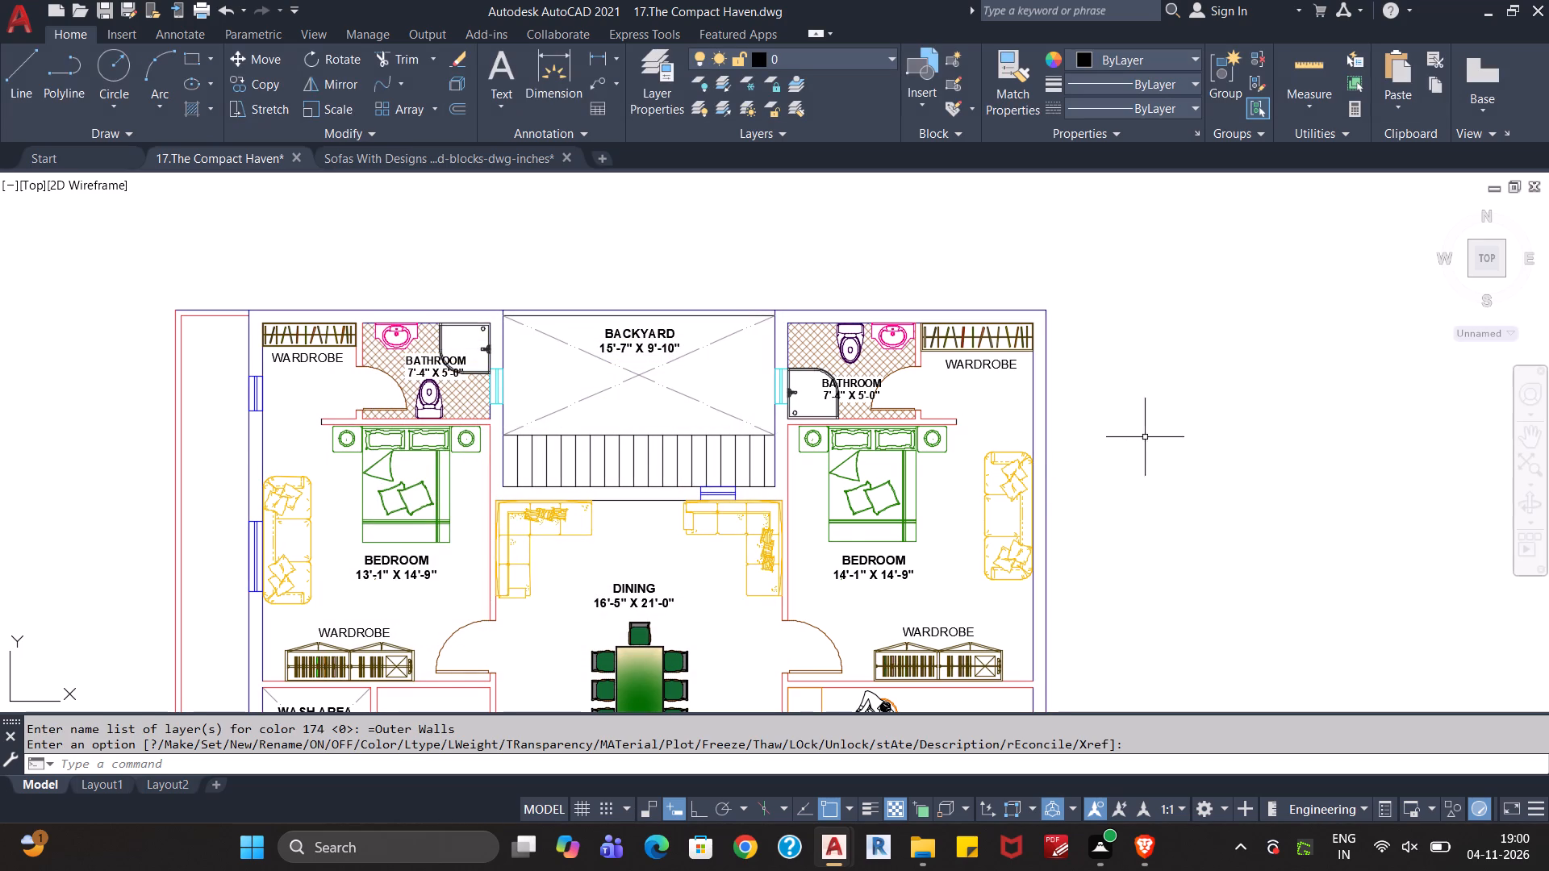
{"action": "key", "text": "Escape"}
{"action": "key", "text": "Escape"}
Assign the sit-out's three boundary lines, on the living room, garden seating and garden path sides, to the Outer Walls layer, leaving out the garden hatch.
{"action": "middle_click_drag", "start_coordinate": [1146, 452], "coordinate": [1125, 370]}
{"action": "scroll", "coordinate": [1125, 377], "scroll_direction": "down", "scroll_amount": 1}
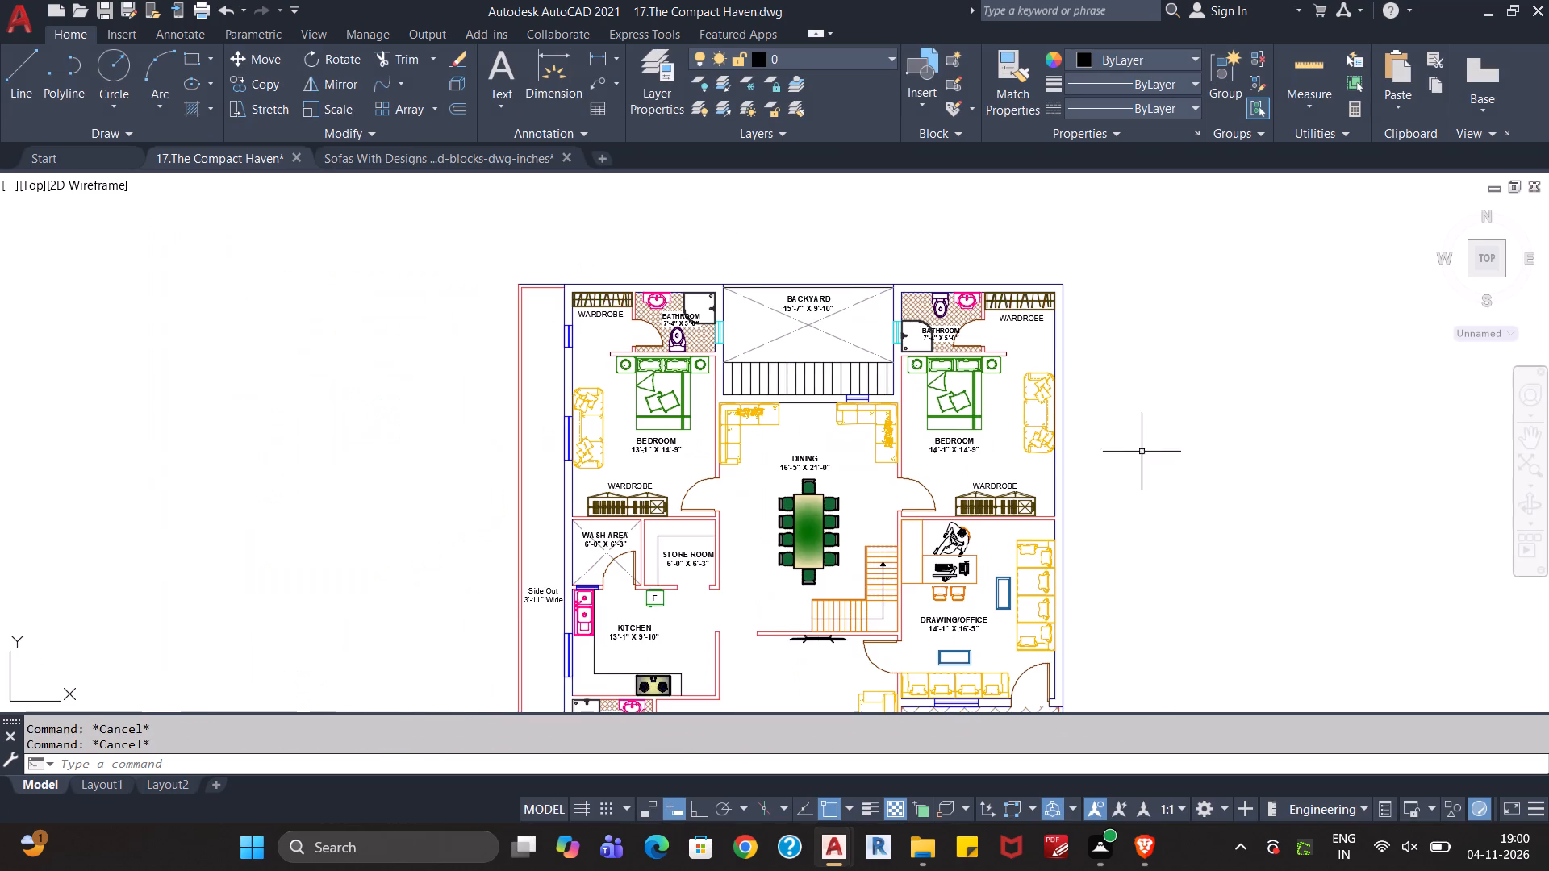
{"action": "middle_click_drag", "start_coordinate": [1150, 488], "coordinate": [1130, 353]}
{"action": "middle_click_drag", "start_coordinate": [1133, 465], "coordinate": [1130, 393]}
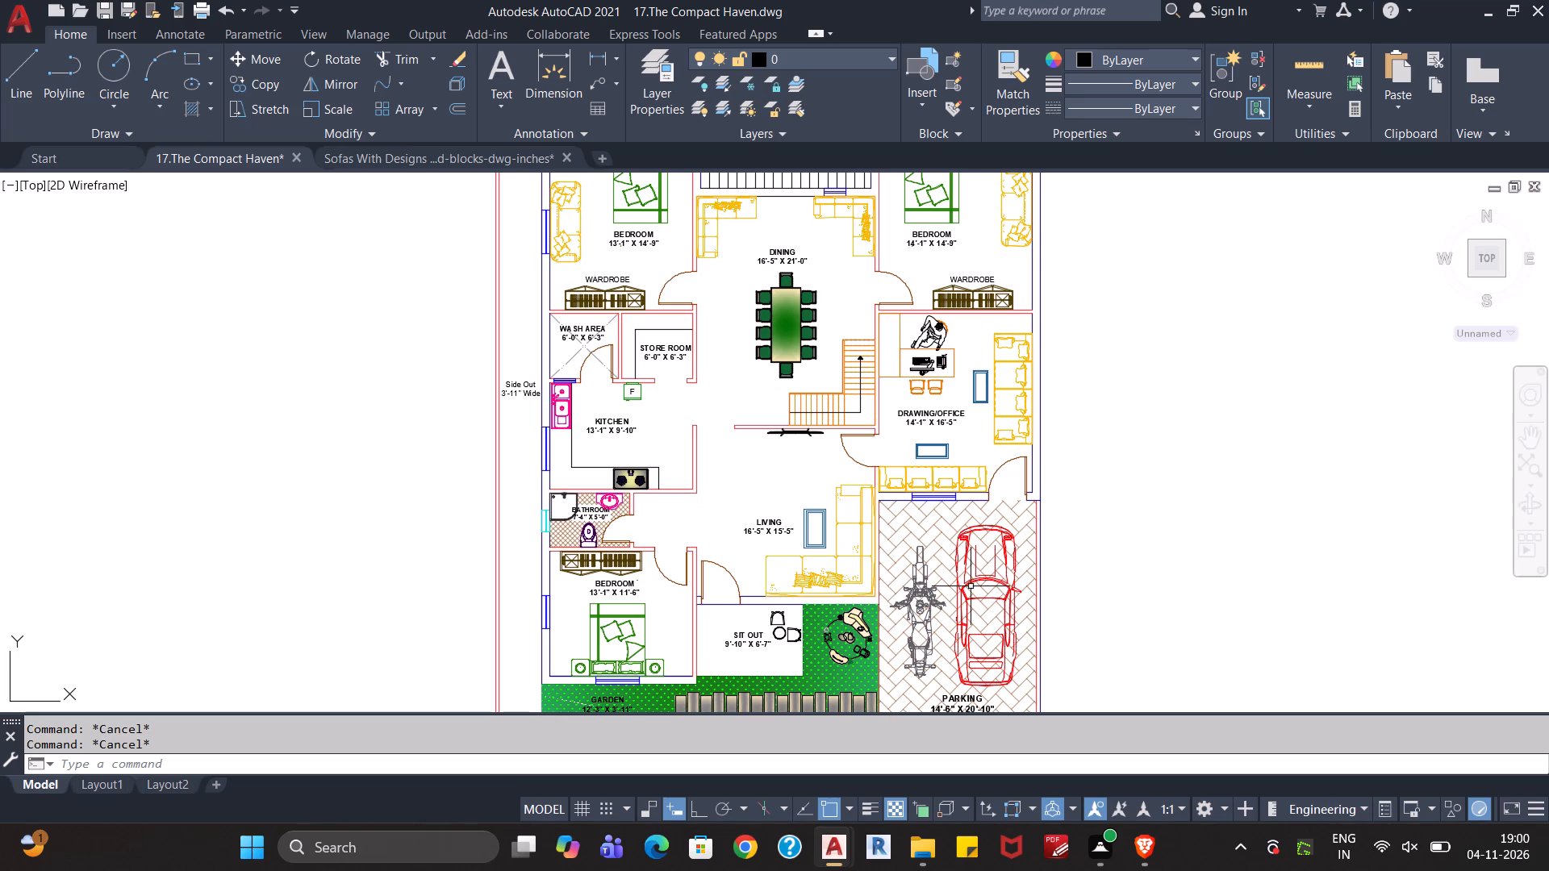
{"action": "scroll", "coordinate": [720, 650], "scroll_direction": "up", "scroll_amount": 2}
{"action": "middle_click_drag", "start_coordinate": [698, 674], "coordinate": [728, 460]}
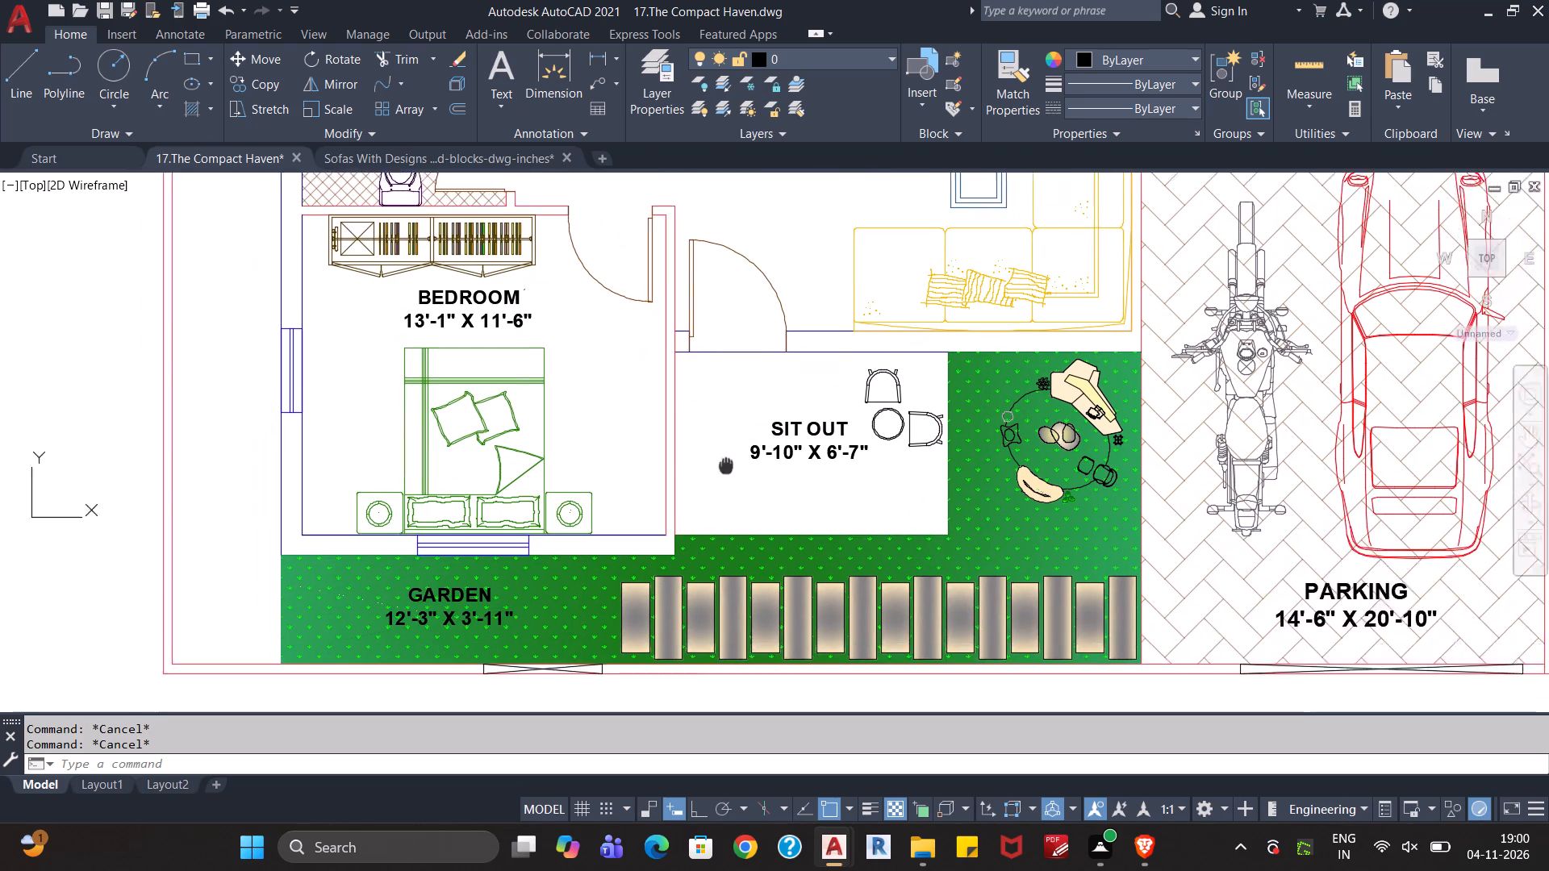
{"action": "middle_click_drag", "start_coordinate": [728, 460], "coordinate": [736, 427]}
{"action": "left_click", "coordinate": [738, 444]}
{"action": "left_click", "coordinate": [732, 482]}
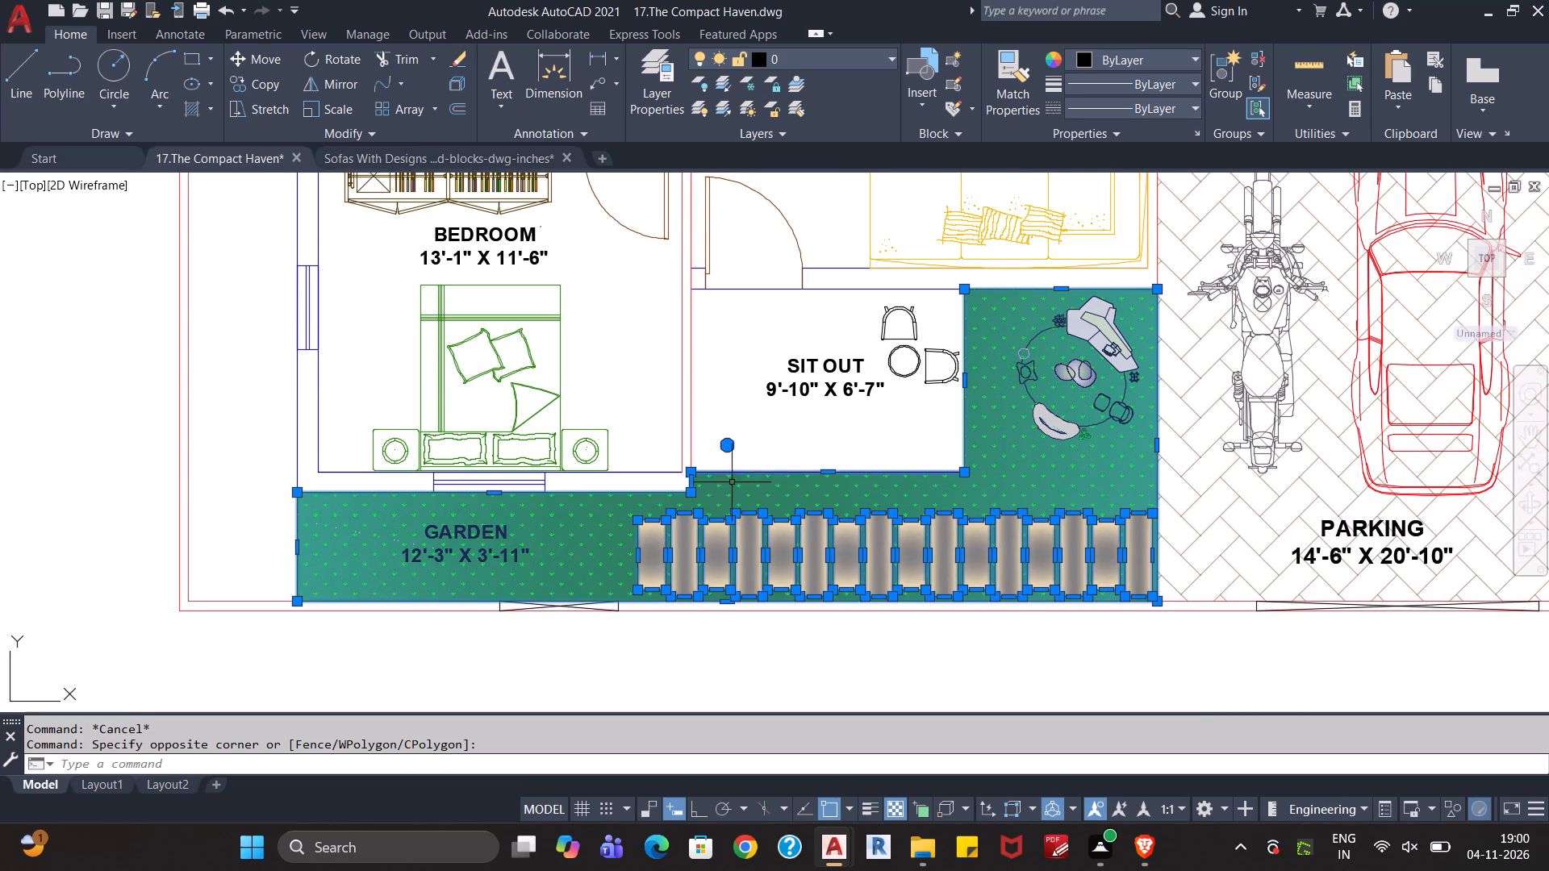
{"action": "left_click", "coordinate": [1016, 478], "text": "shift"}
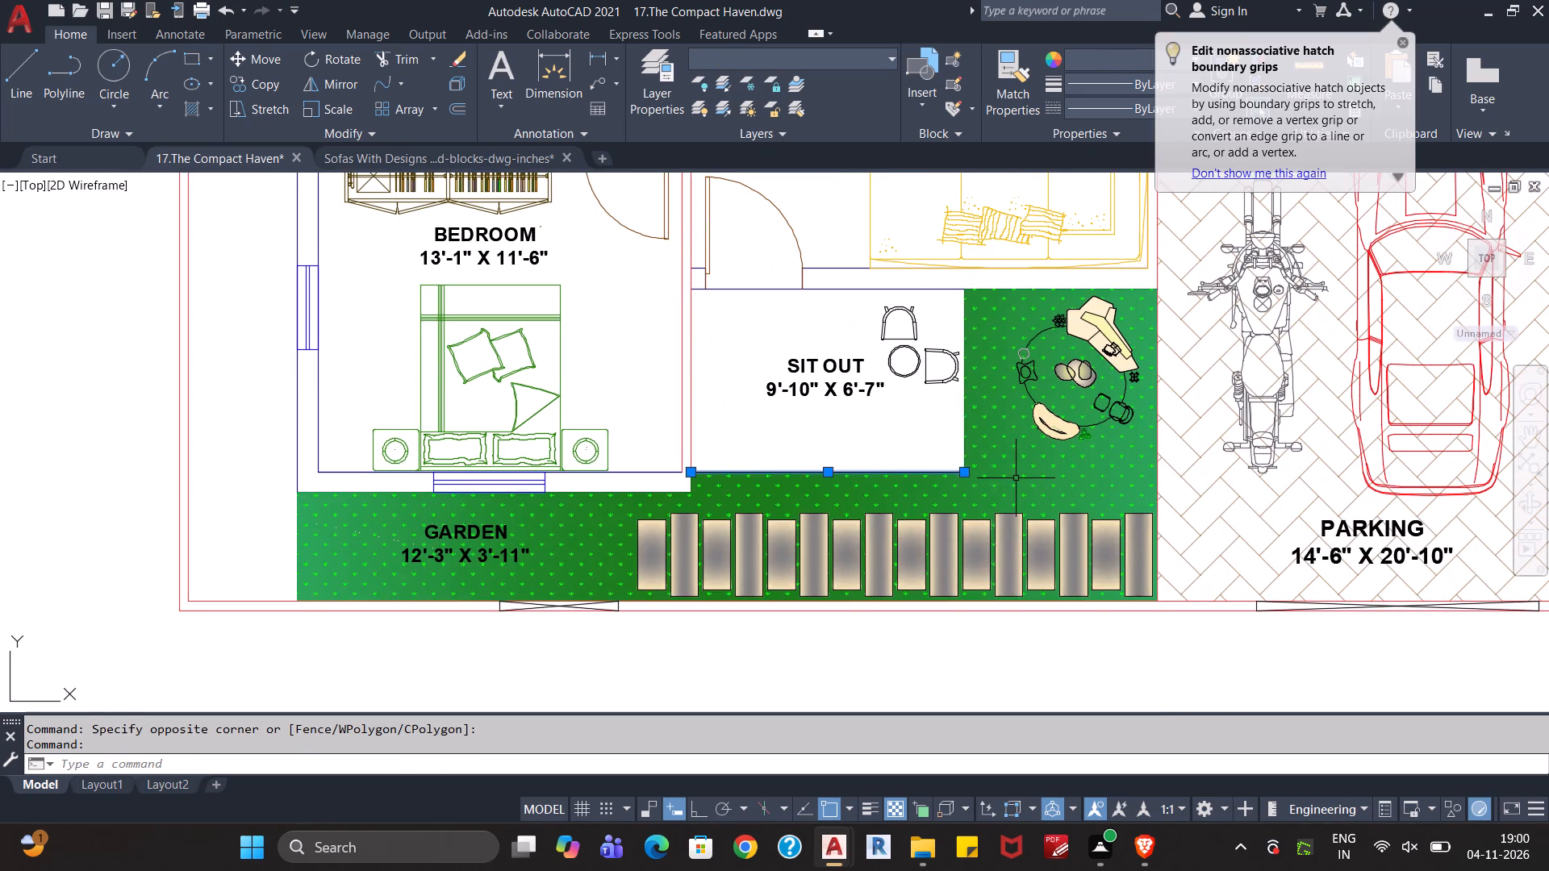
{"action": "left_click", "coordinate": [965, 420]}
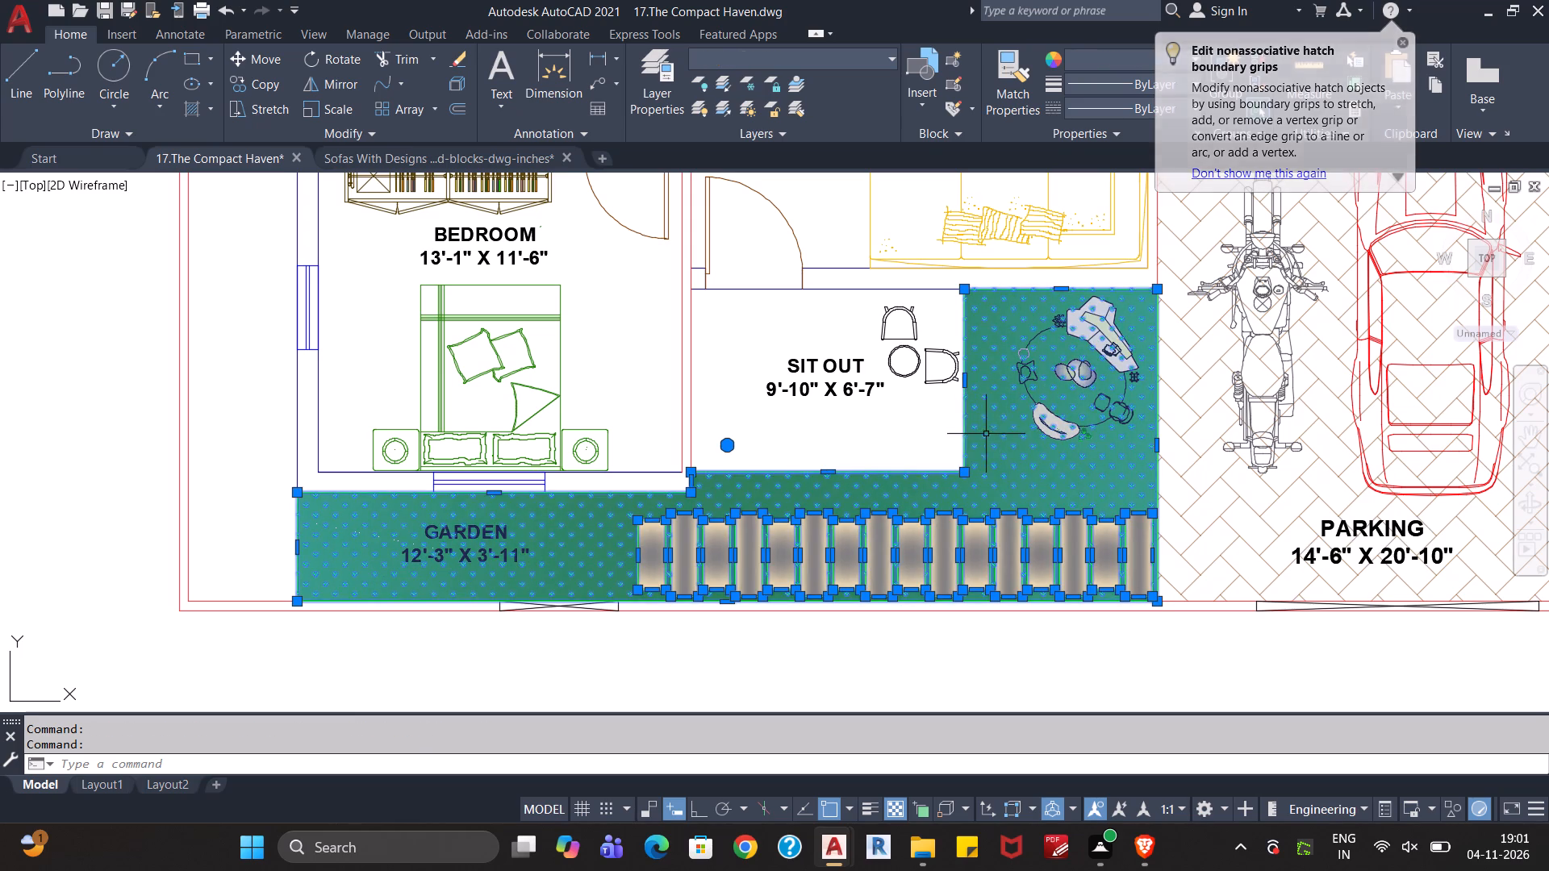
{"action": "left_click", "coordinate": [1006, 434], "text": "shift"}
{"action": "left_click", "coordinate": [950, 453]}
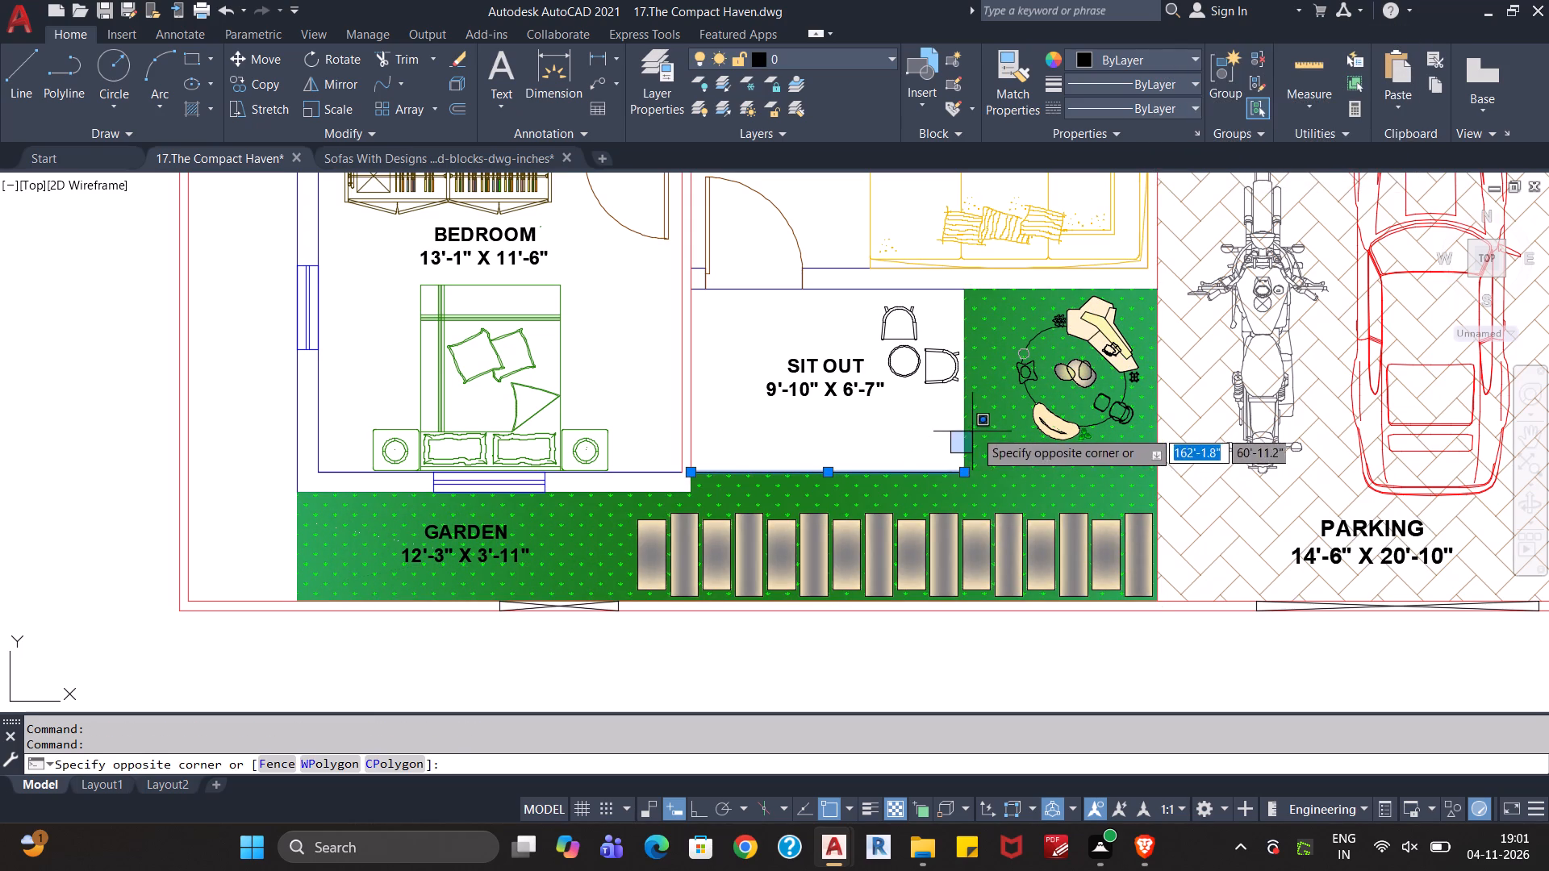
{"action": "left_click", "coordinate": [978, 427]}
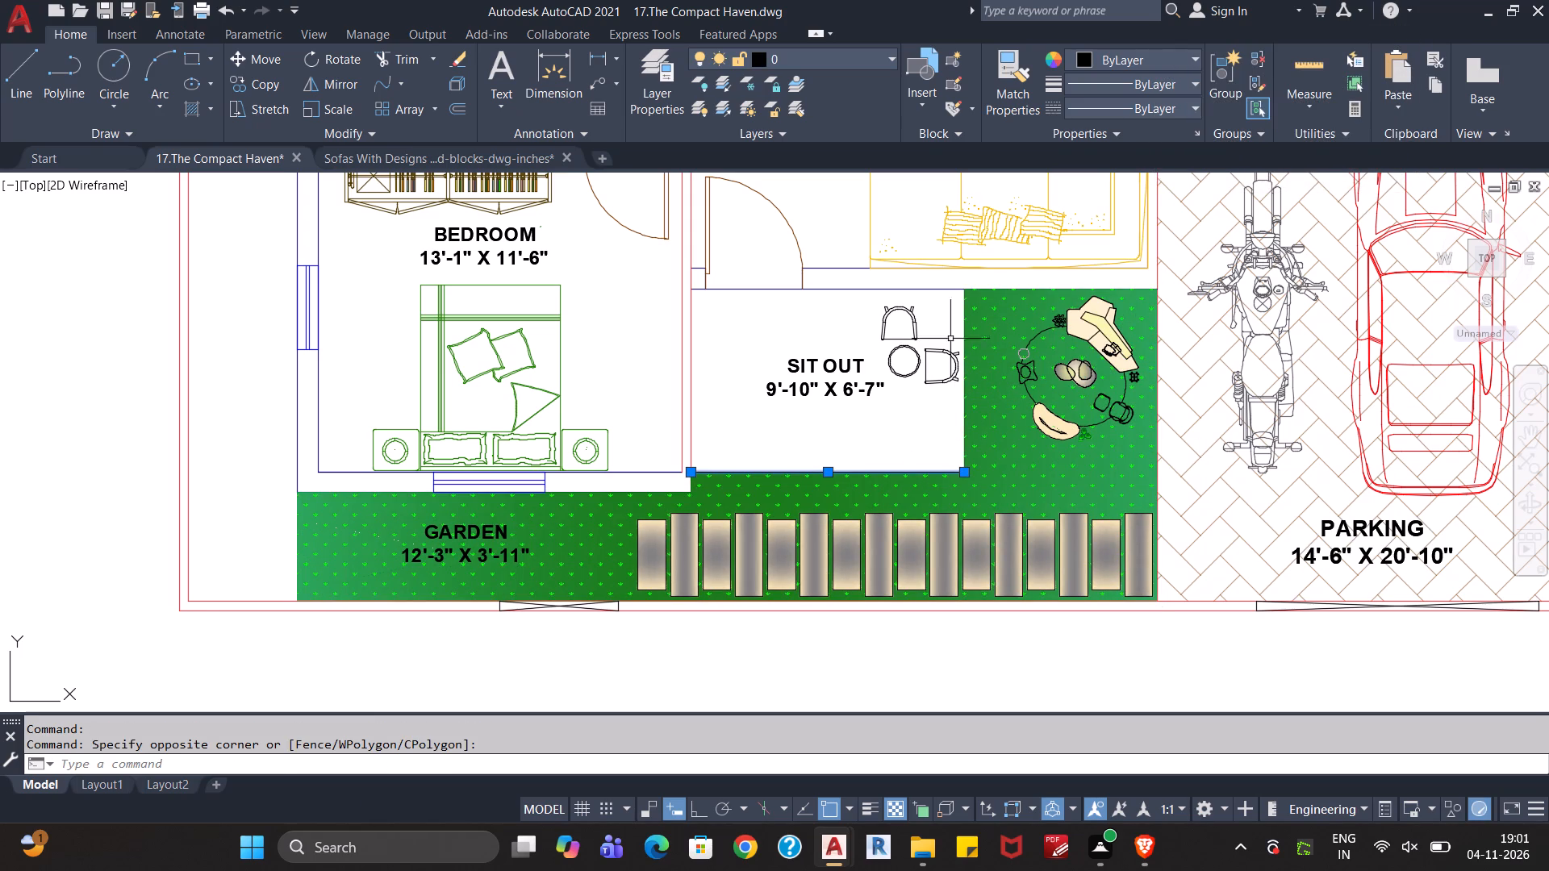
{"action": "left_click", "coordinate": [942, 432]}
{"action": "left_click_drag", "start_coordinate": [946, 432], "coordinate": [950, 432]}
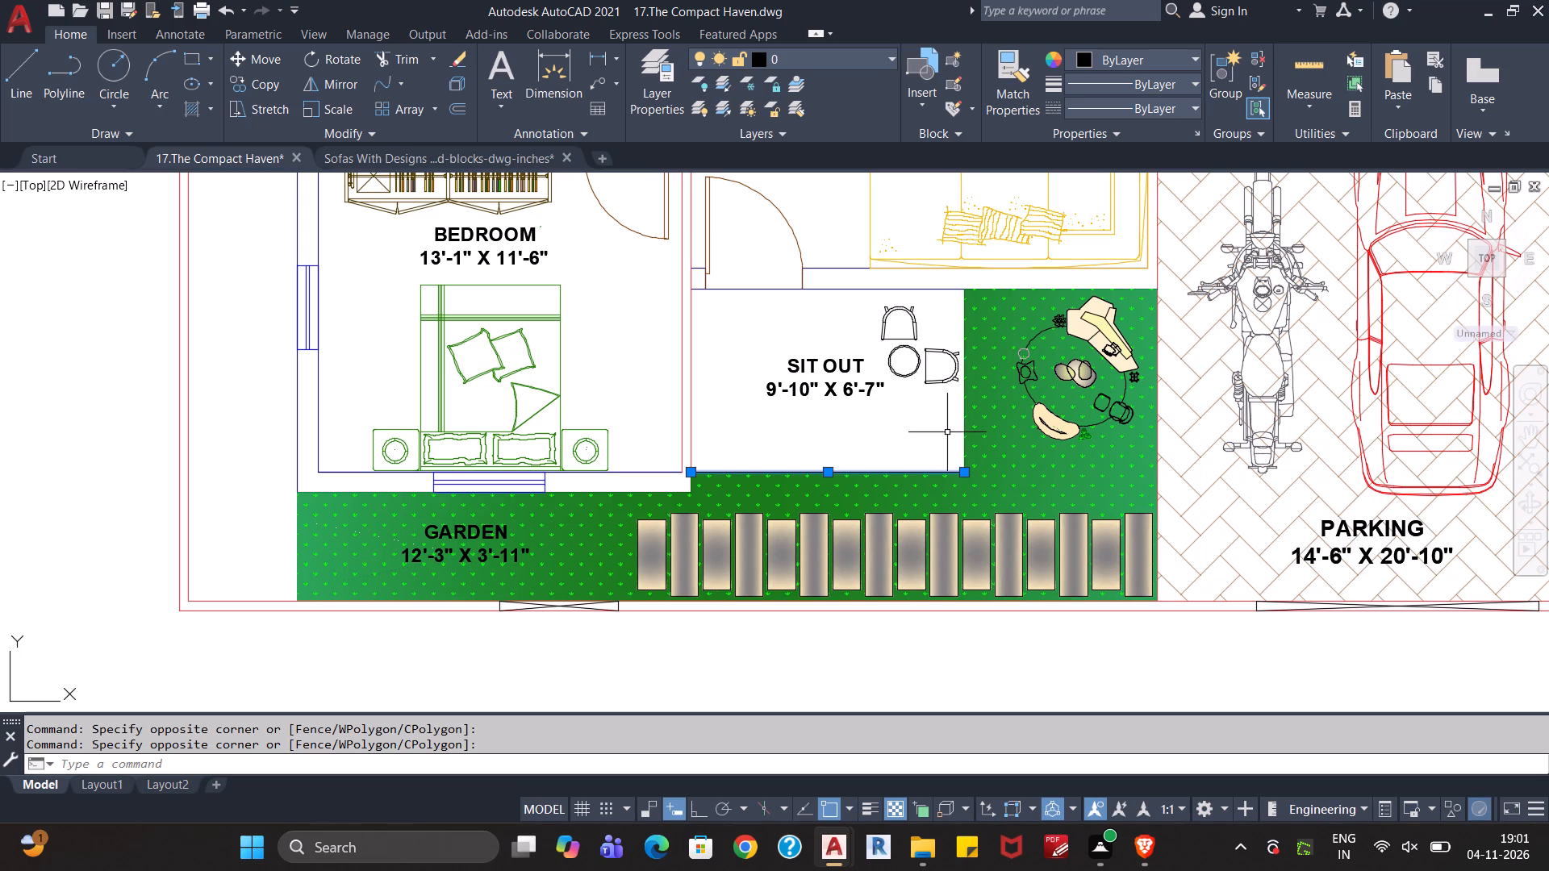
{"action": "left_click_drag", "start_coordinate": [950, 432], "coordinate": [987, 441]}
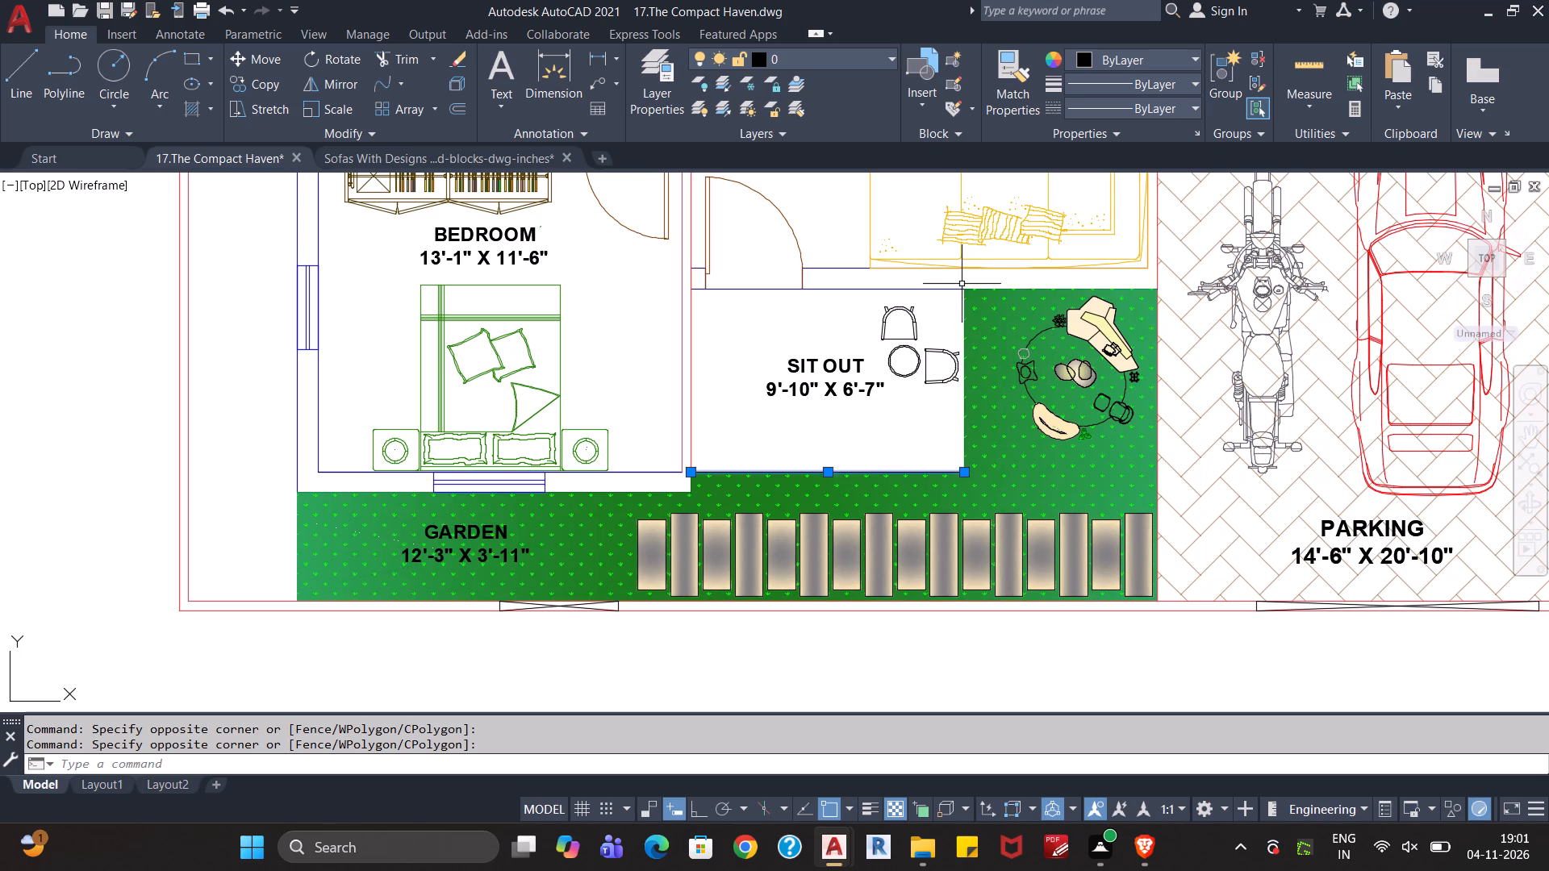
{"action": "left_click", "coordinate": [971, 279]}
{"action": "left_click", "coordinate": [954, 319]}
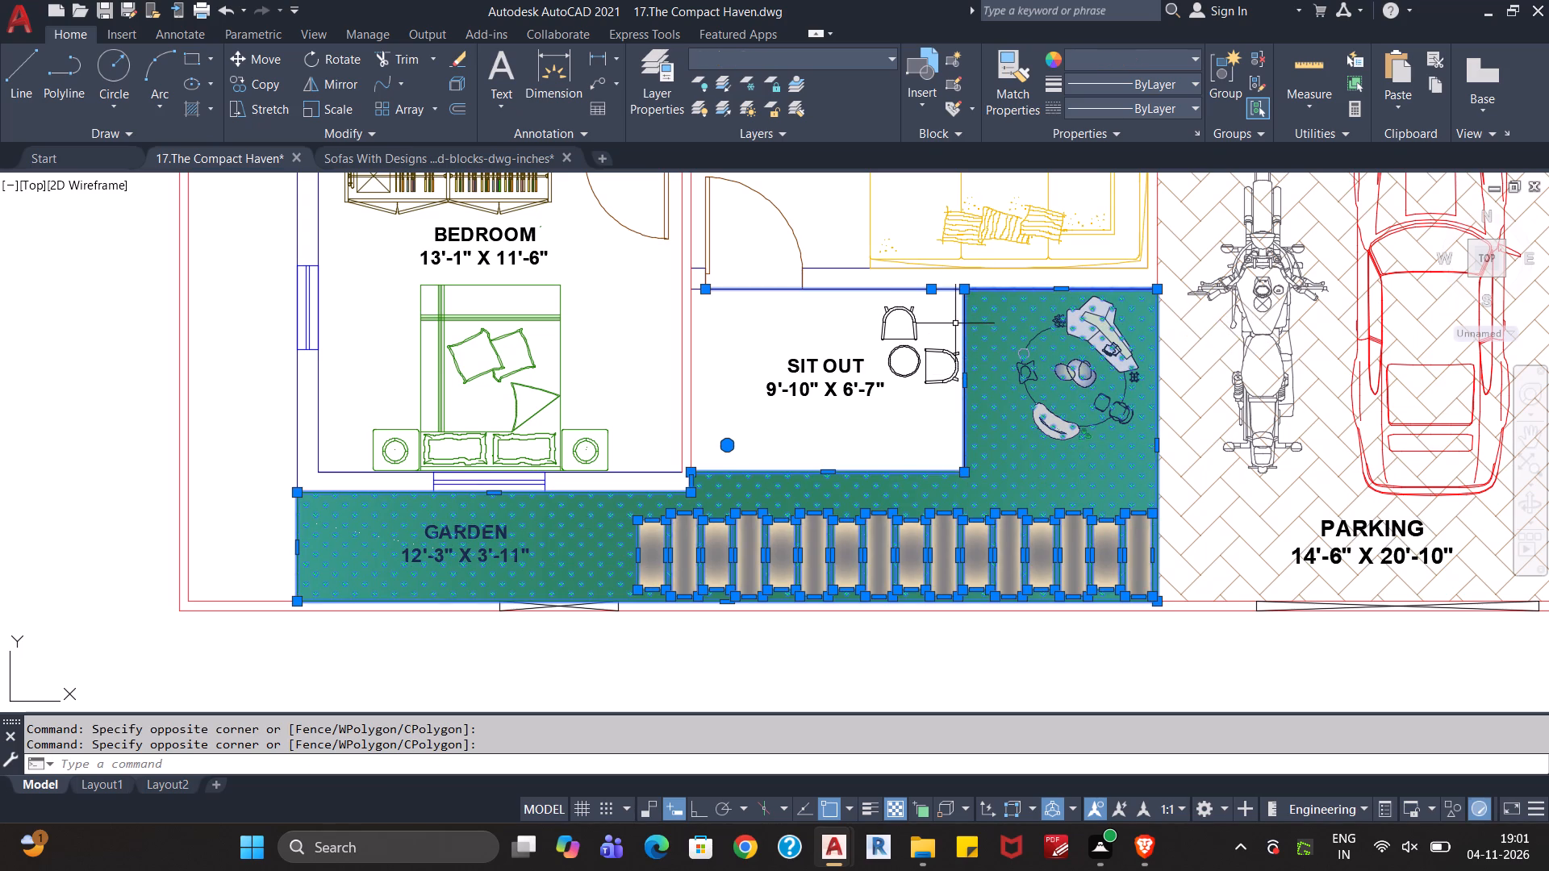
{"action": "left_click", "coordinate": [996, 406], "text": "shift"}
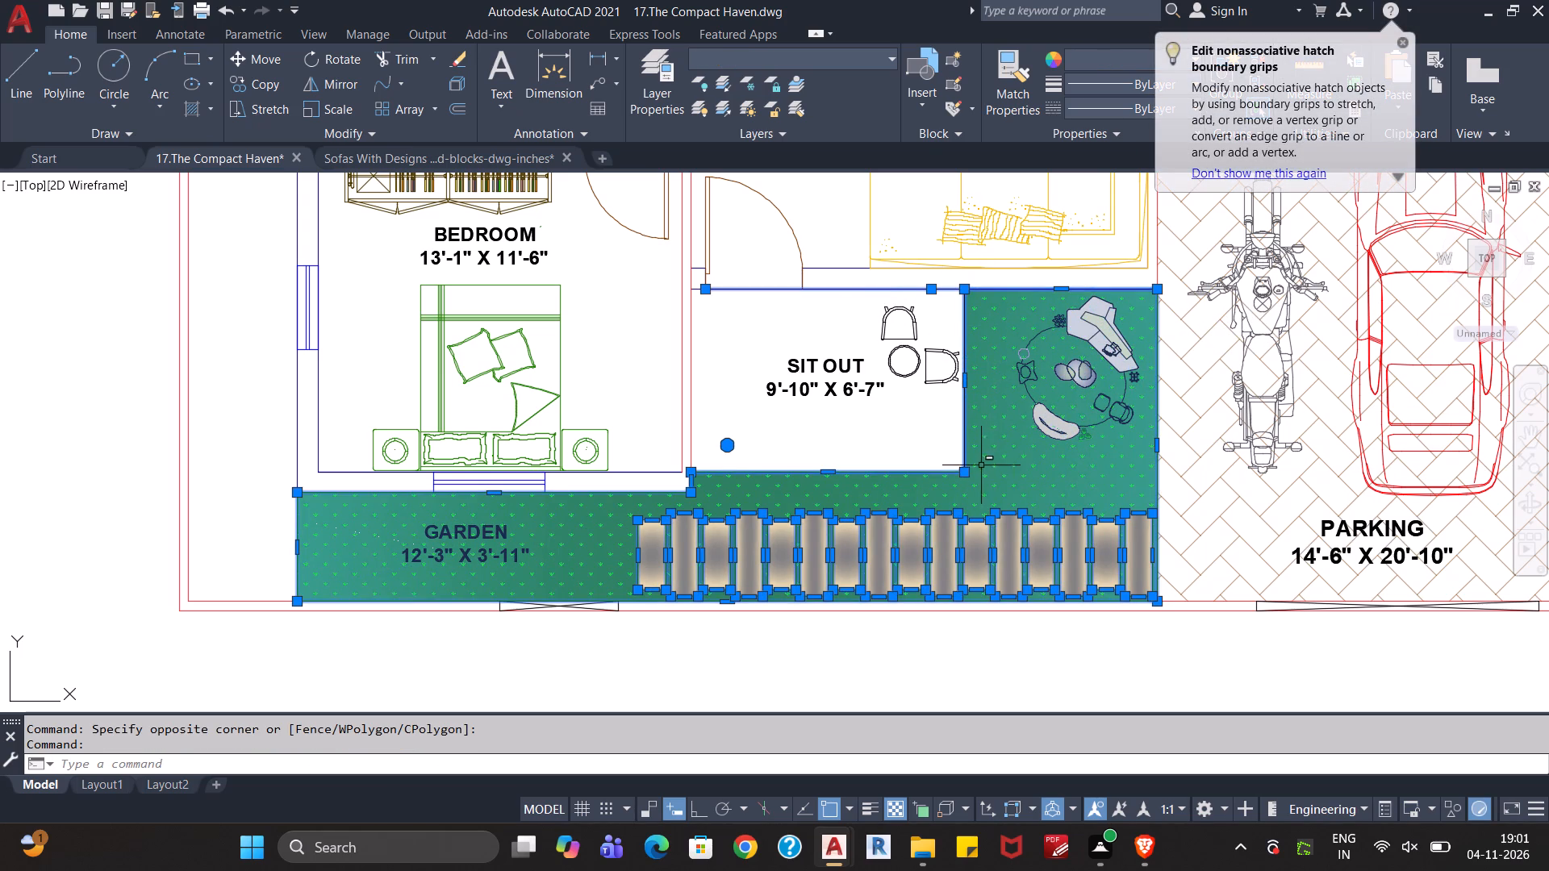
{"action": "left_click", "coordinate": [1023, 472], "text": "shift"}
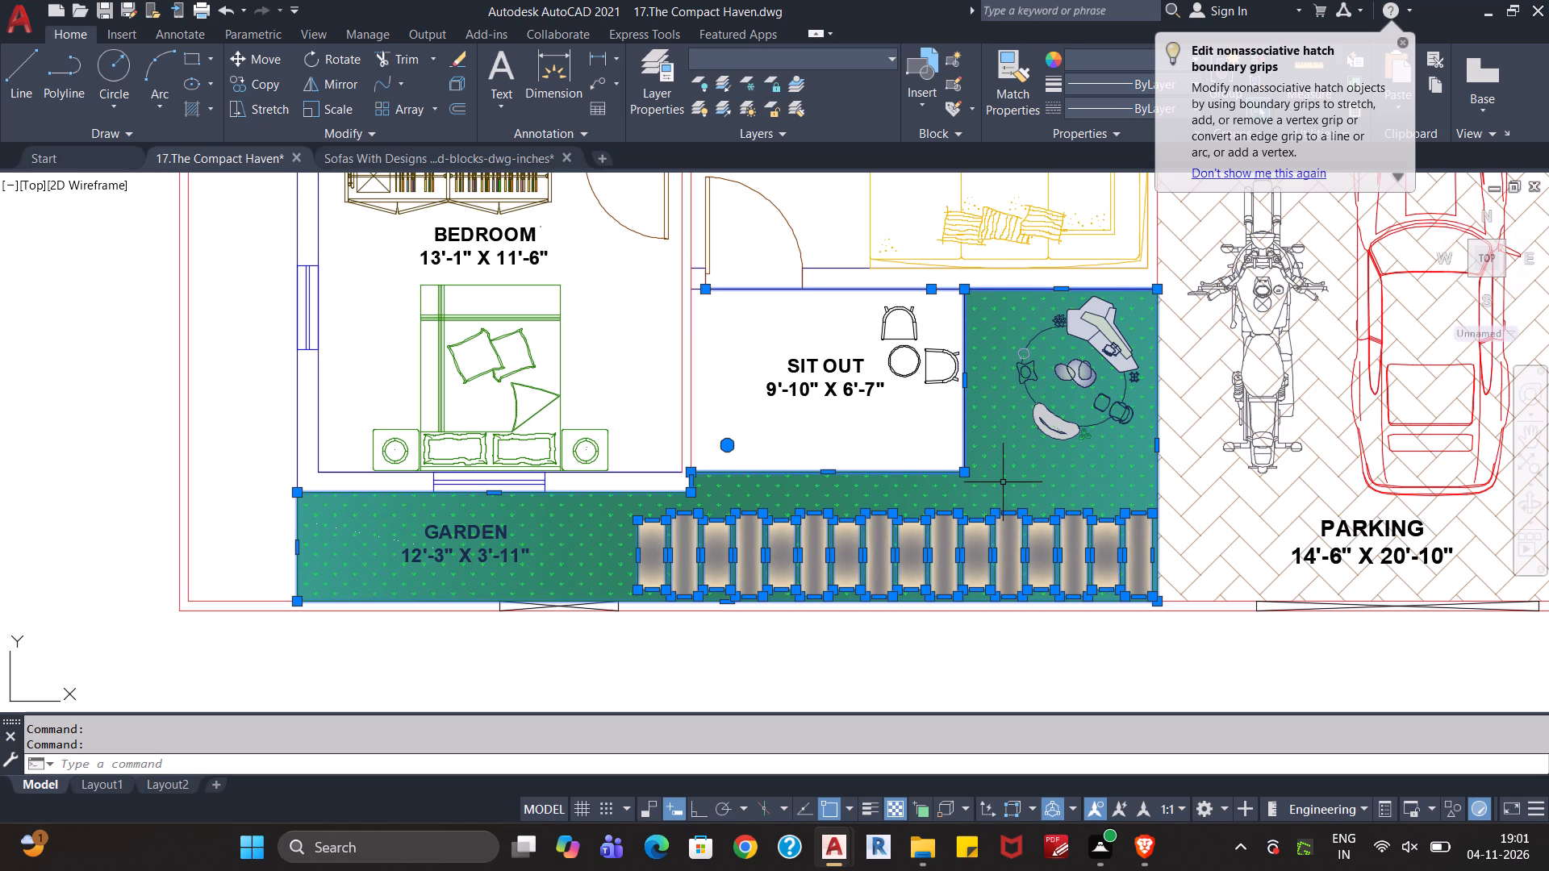
{"action": "left_click", "coordinate": [1004, 481], "text": "shift"}
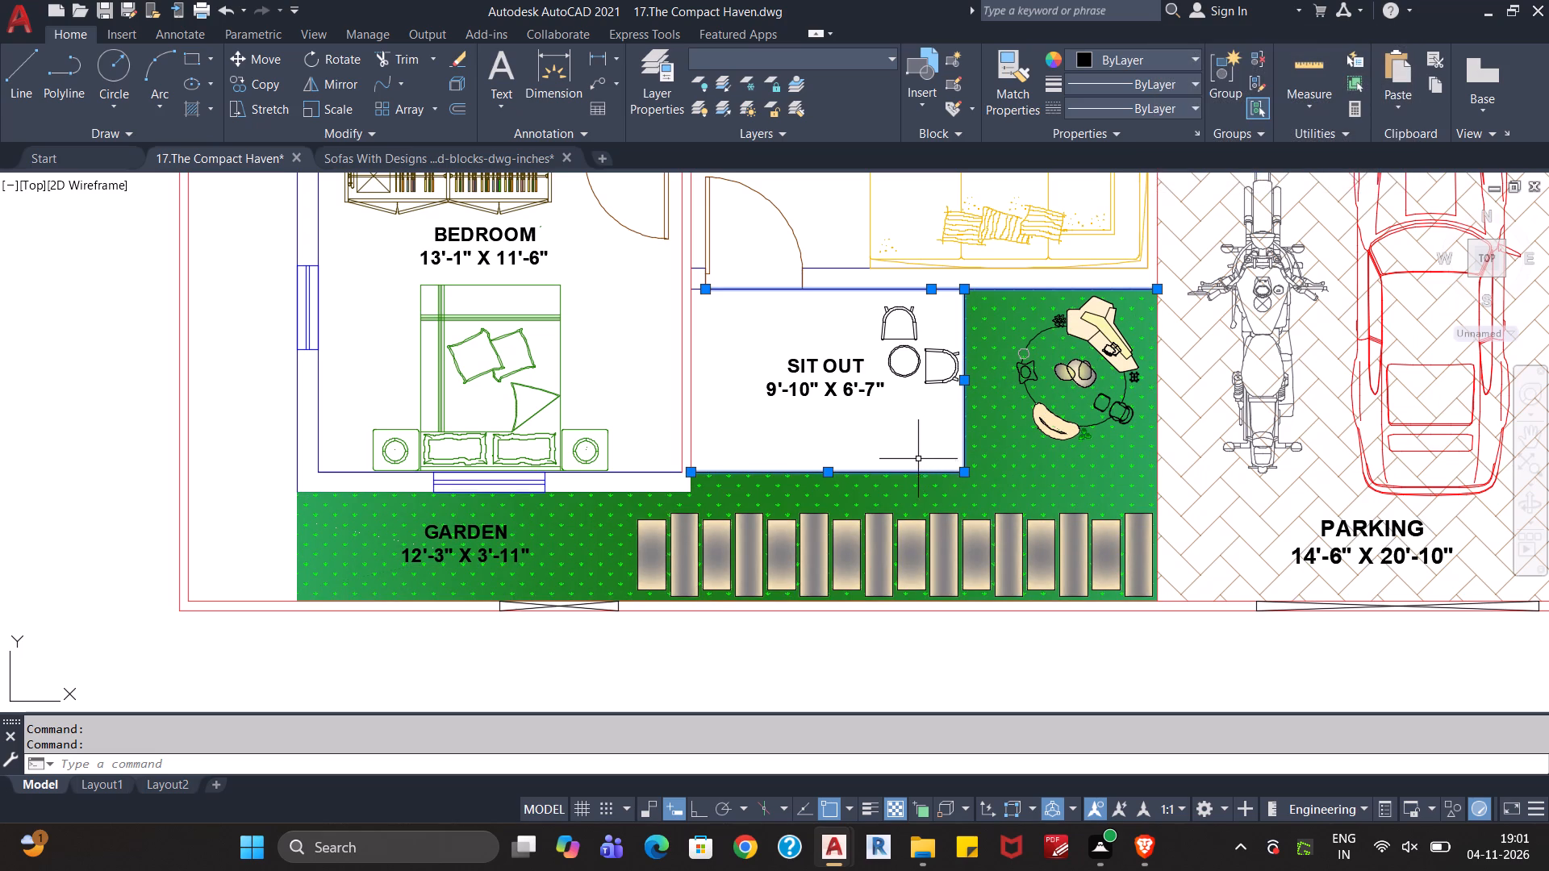
{"action": "left_click", "coordinate": [887, 55]}
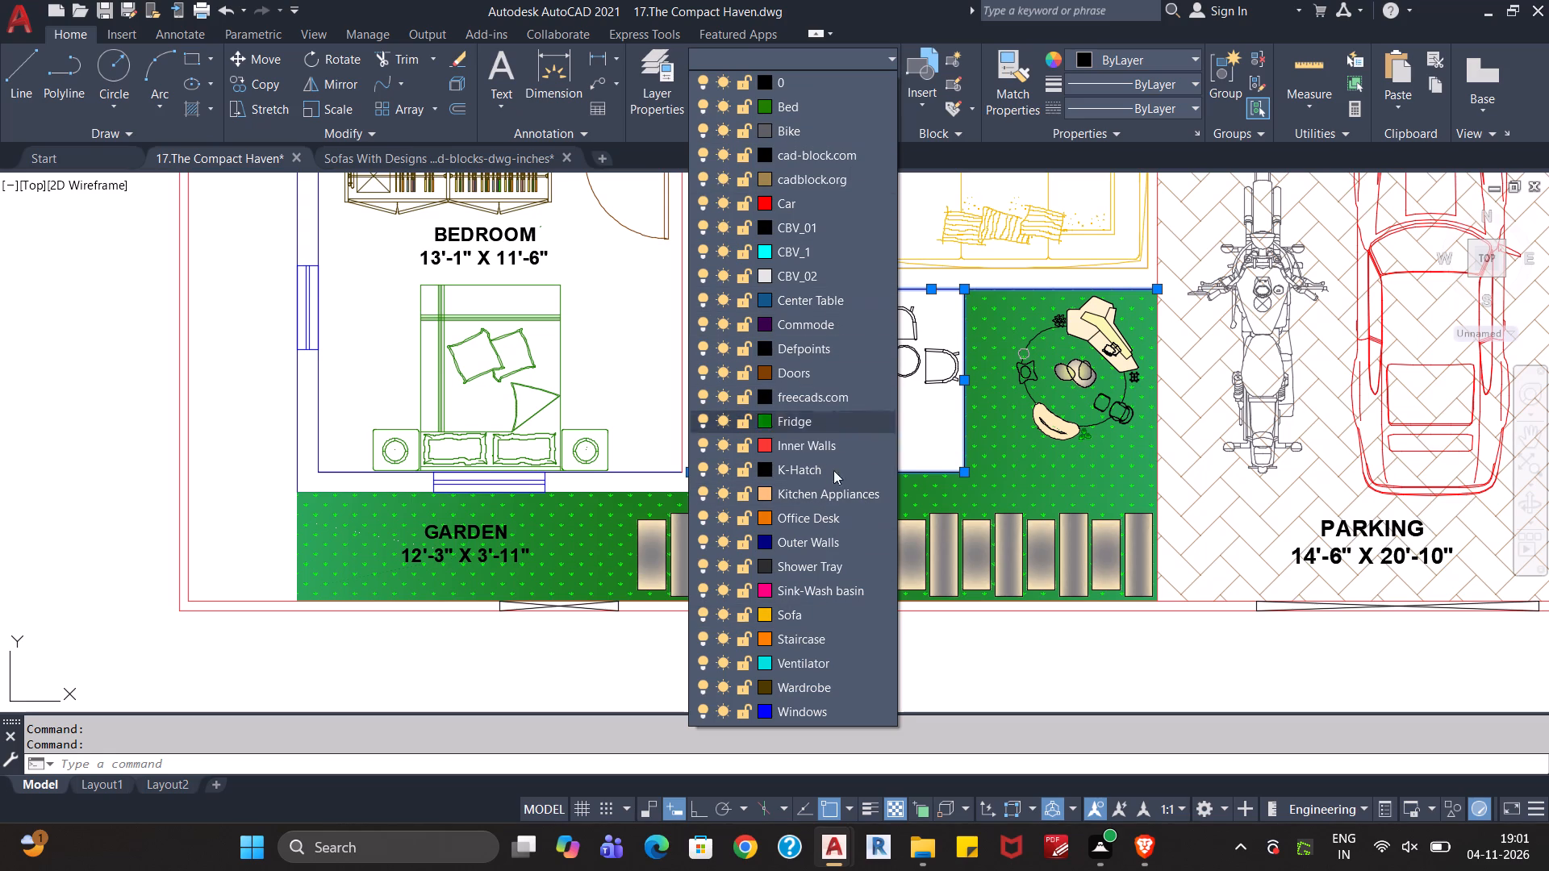
{"action": "left_click", "coordinate": [816, 542]}
{"action": "key", "text": "Escape"}
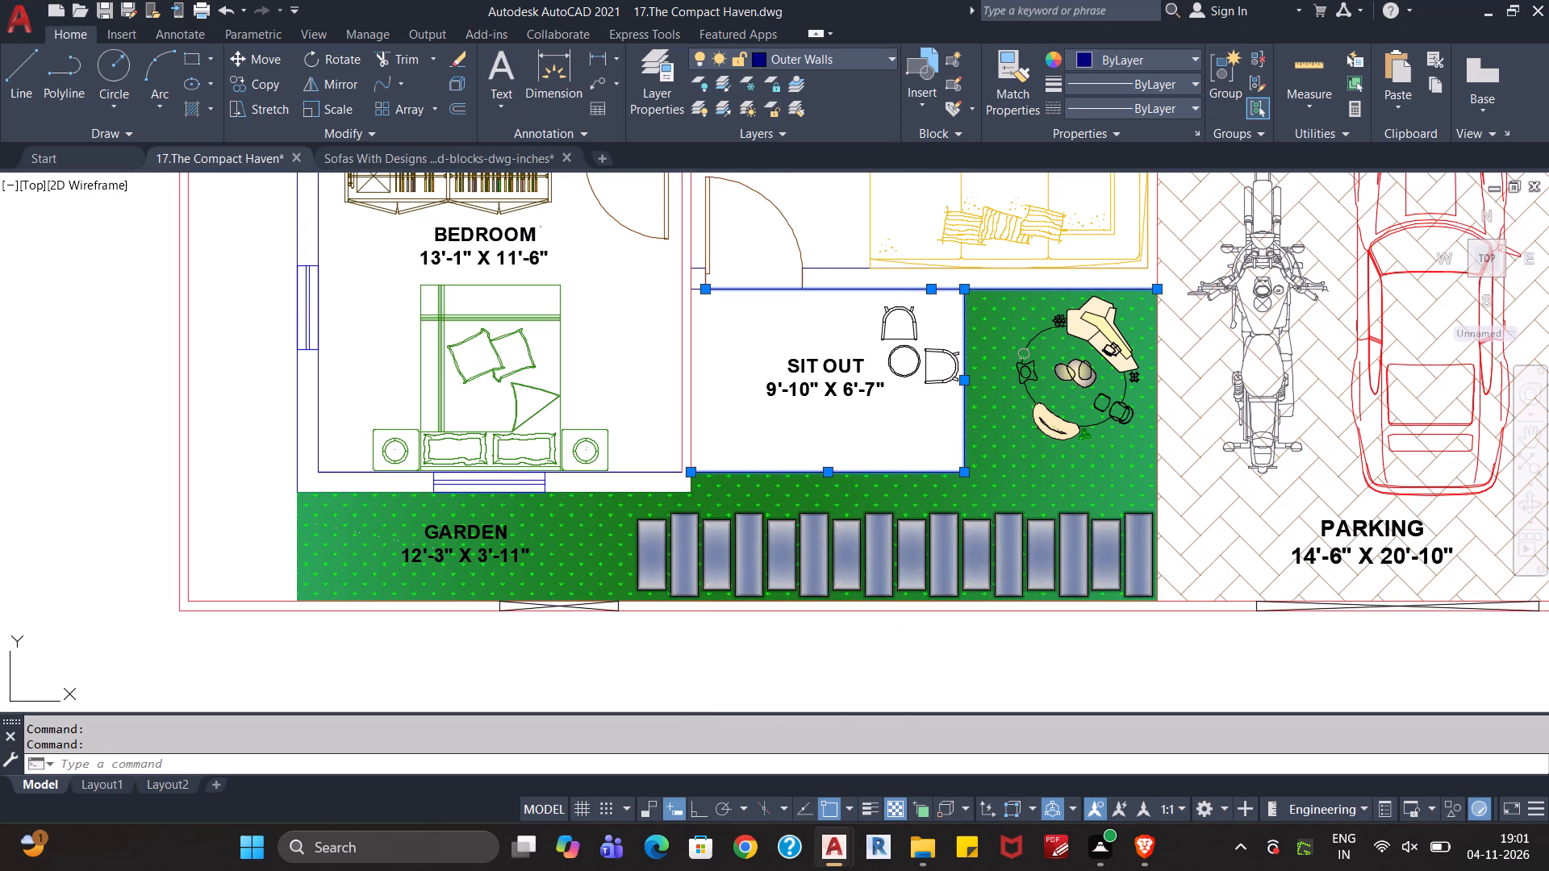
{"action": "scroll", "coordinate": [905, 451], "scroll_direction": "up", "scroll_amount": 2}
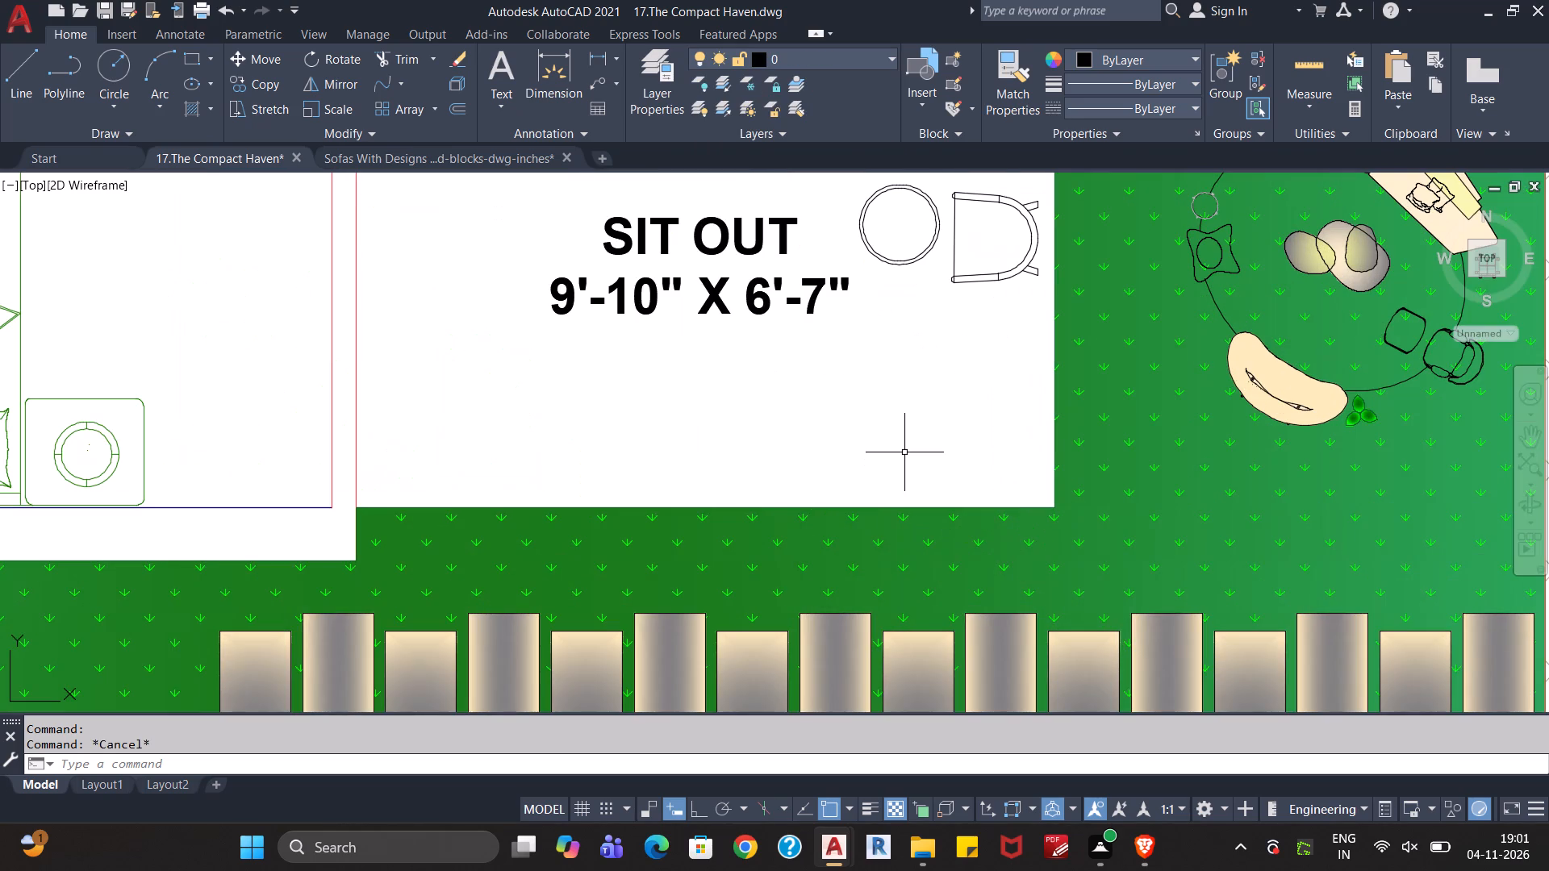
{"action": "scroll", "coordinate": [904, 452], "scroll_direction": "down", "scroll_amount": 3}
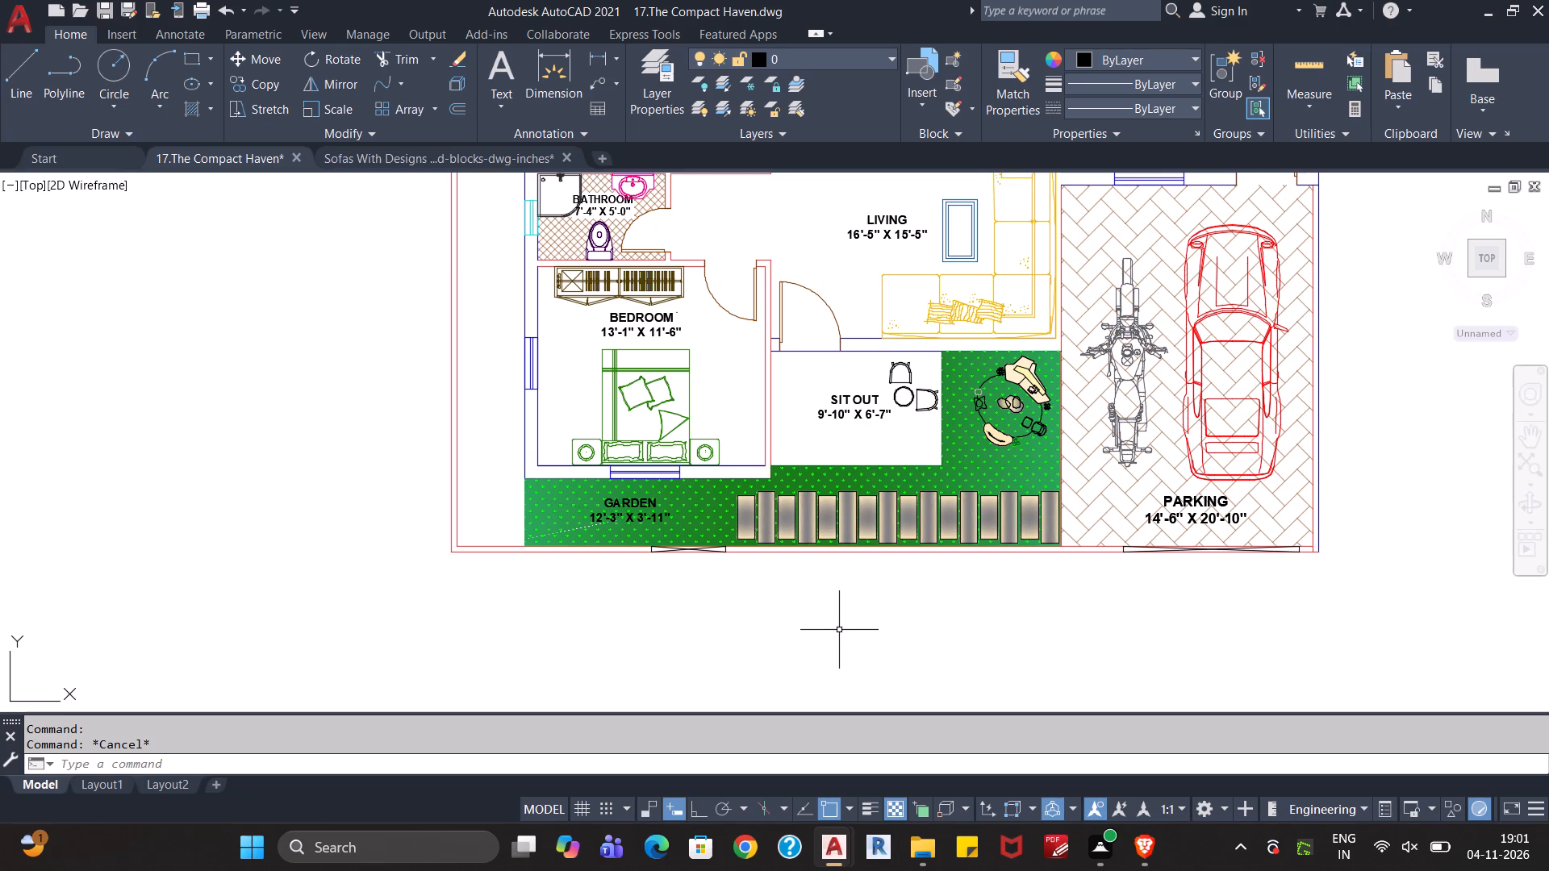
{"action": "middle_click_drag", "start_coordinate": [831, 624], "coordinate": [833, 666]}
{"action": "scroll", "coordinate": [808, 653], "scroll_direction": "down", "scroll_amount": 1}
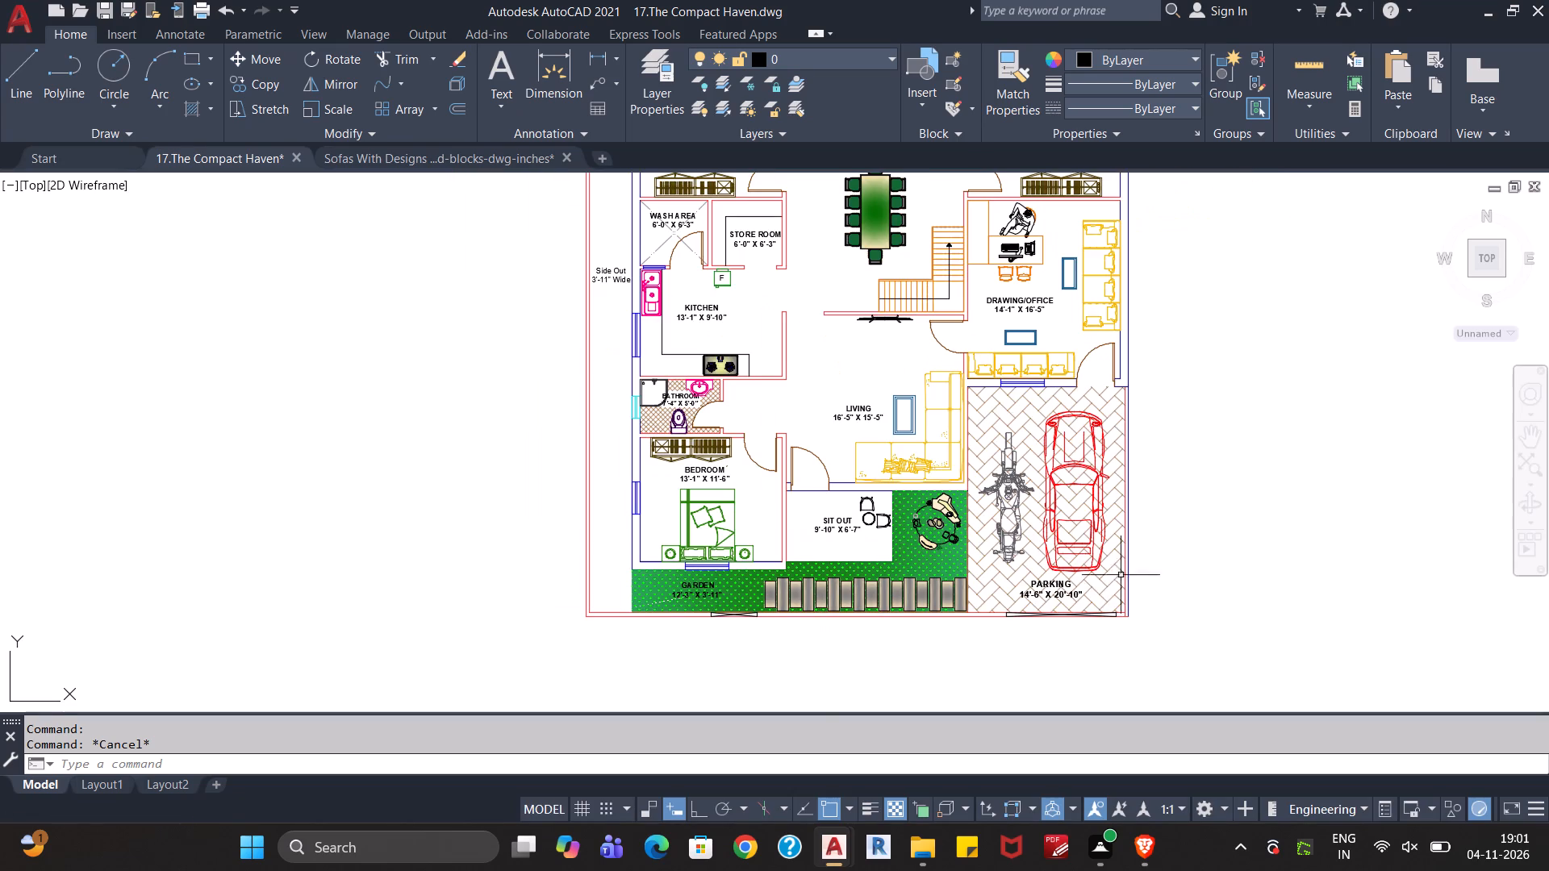
Save the drawing.
{"action": "middle_click_drag", "start_coordinate": [1245, 440], "coordinate": [1142, 569]}
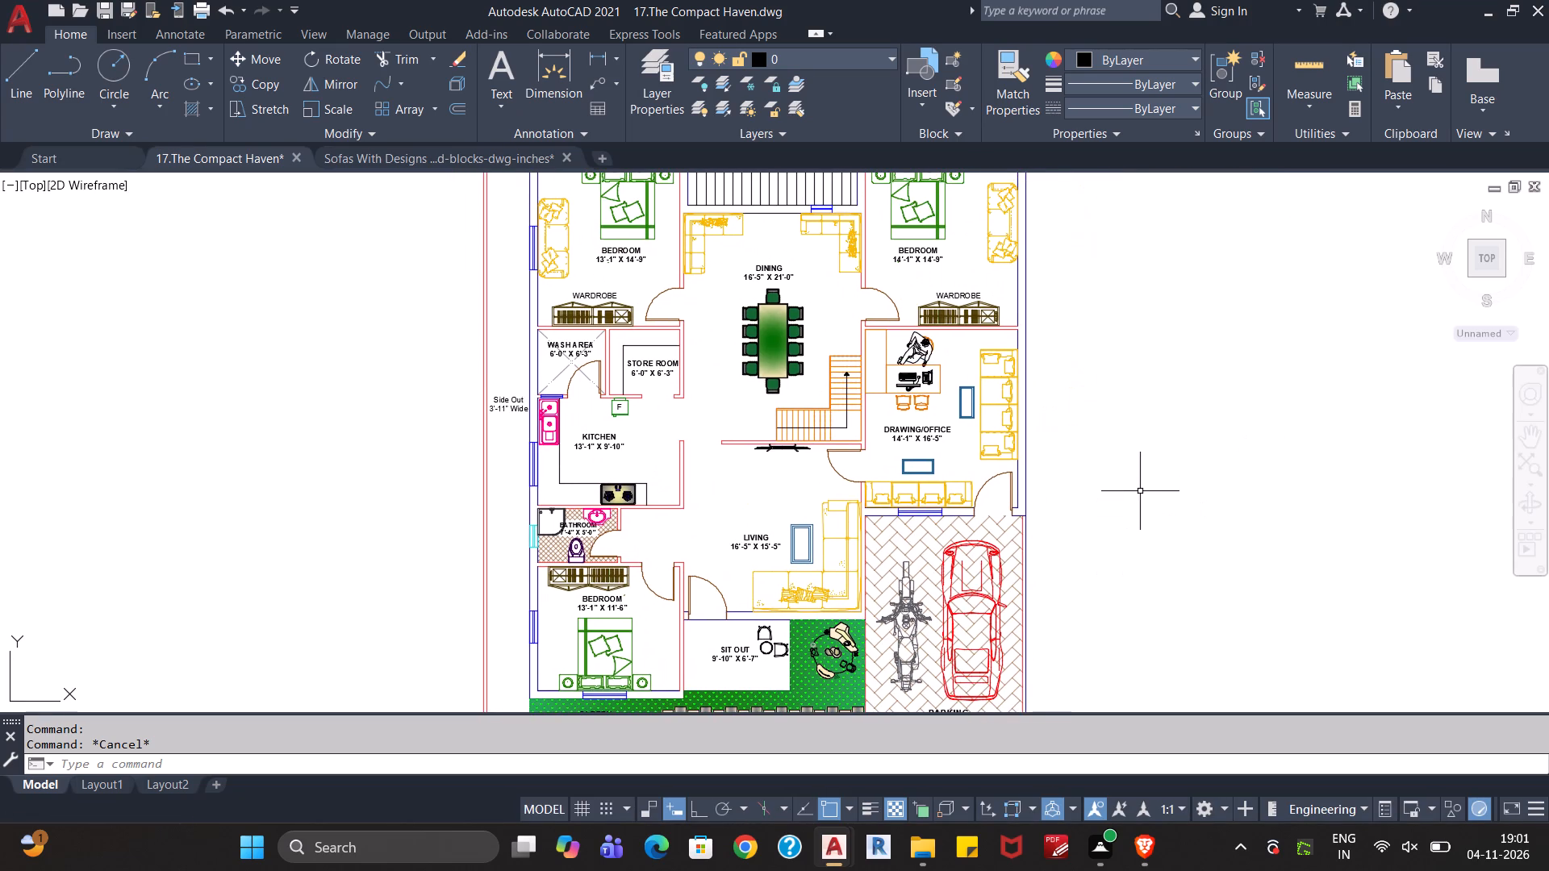
{"action": "key", "text": "ctrl+s"}
Extend the dining-side wall line across the 13'-1" X 14'-9" bedroom's door opening.
{"action": "scroll", "coordinate": [1151, 449], "scroll_direction": "down", "scroll_amount": 1}
{"action": "middle_click_drag", "start_coordinate": [1145, 412], "coordinate": [1131, 472]}
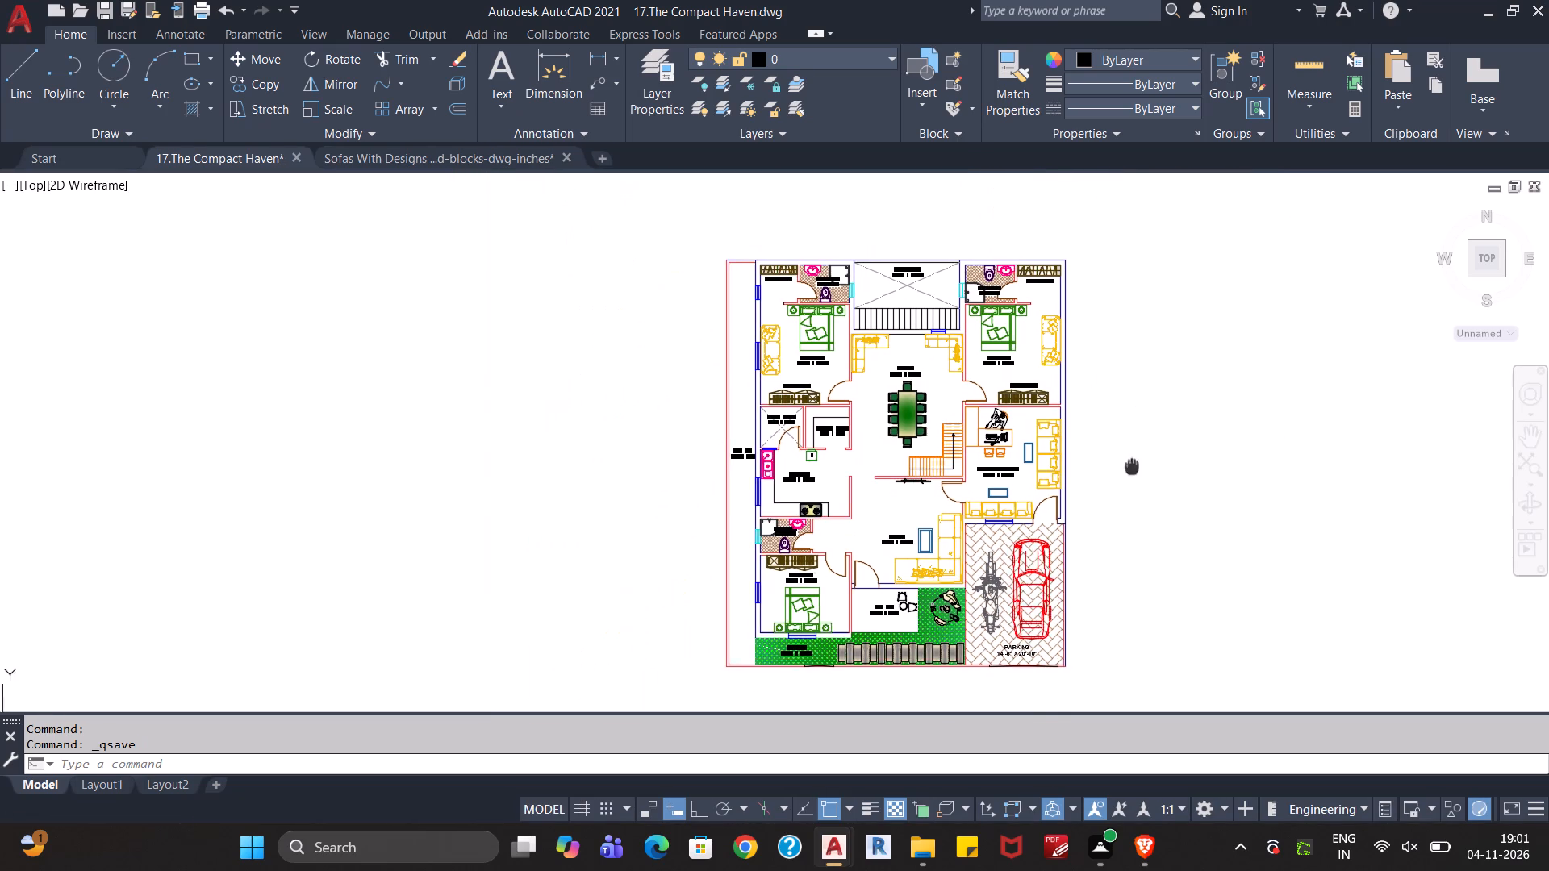
{"action": "middle_click_drag", "start_coordinate": [1131, 472], "coordinate": [1118, 522]}
{"action": "scroll", "coordinate": [1111, 530], "scroll_direction": "up", "scroll_amount": 2}
{"action": "middle_click_drag", "start_coordinate": [1037, 539], "coordinate": [1104, 523]}
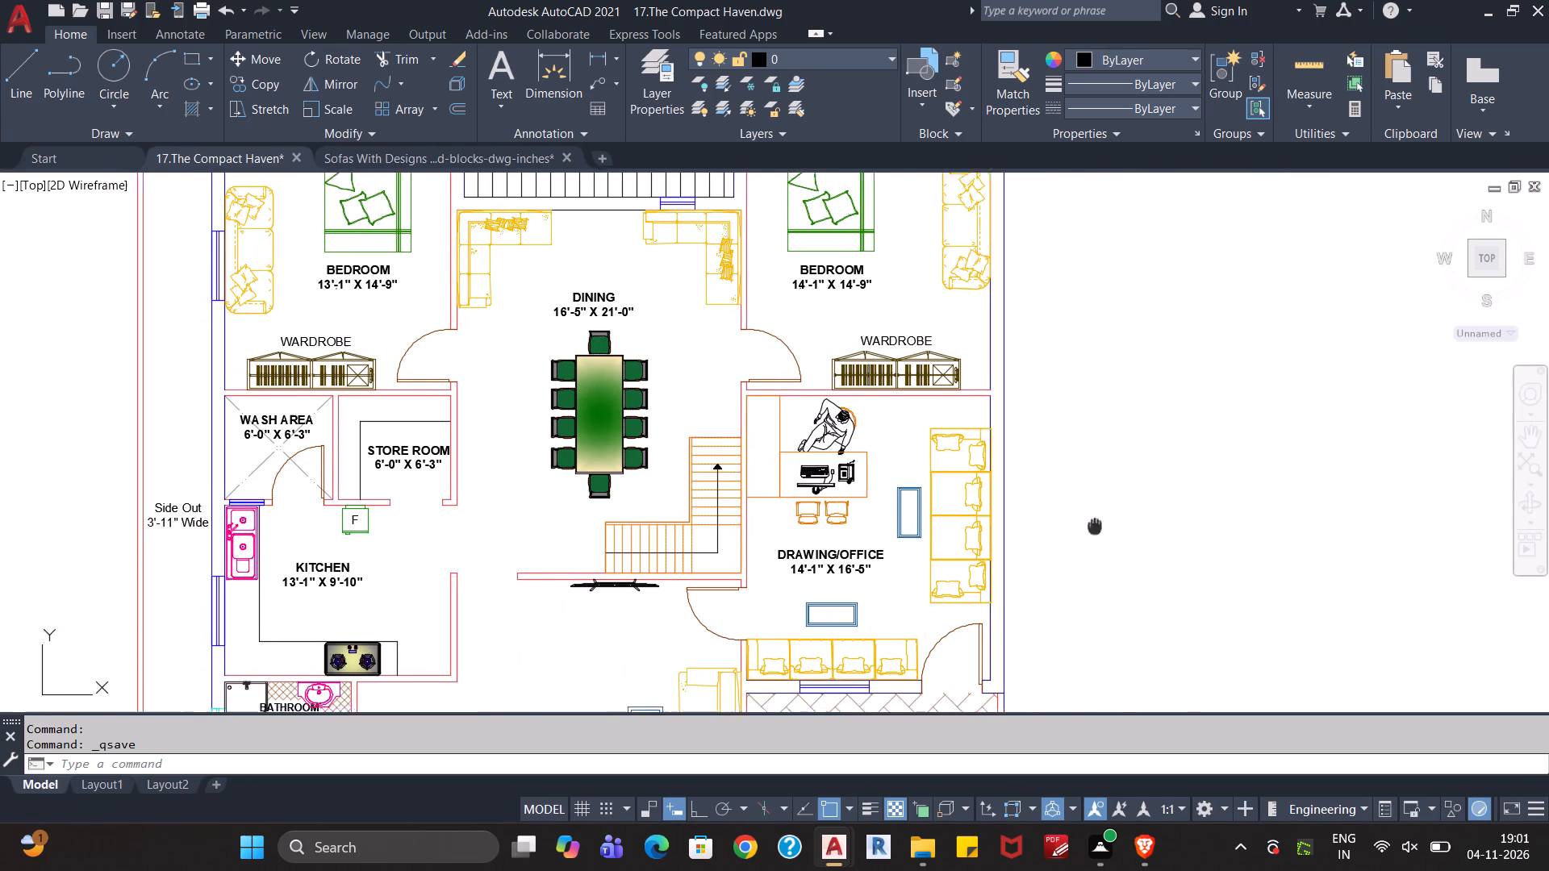
{"action": "middle_click_drag", "start_coordinate": [1104, 523], "coordinate": [1250, 506]}
{"action": "scroll", "coordinate": [1250, 506], "scroll_direction": "up", "scroll_amount": 1}
{"action": "scroll", "coordinate": [1209, 488], "scroll_direction": "down", "scroll_amount": 1}
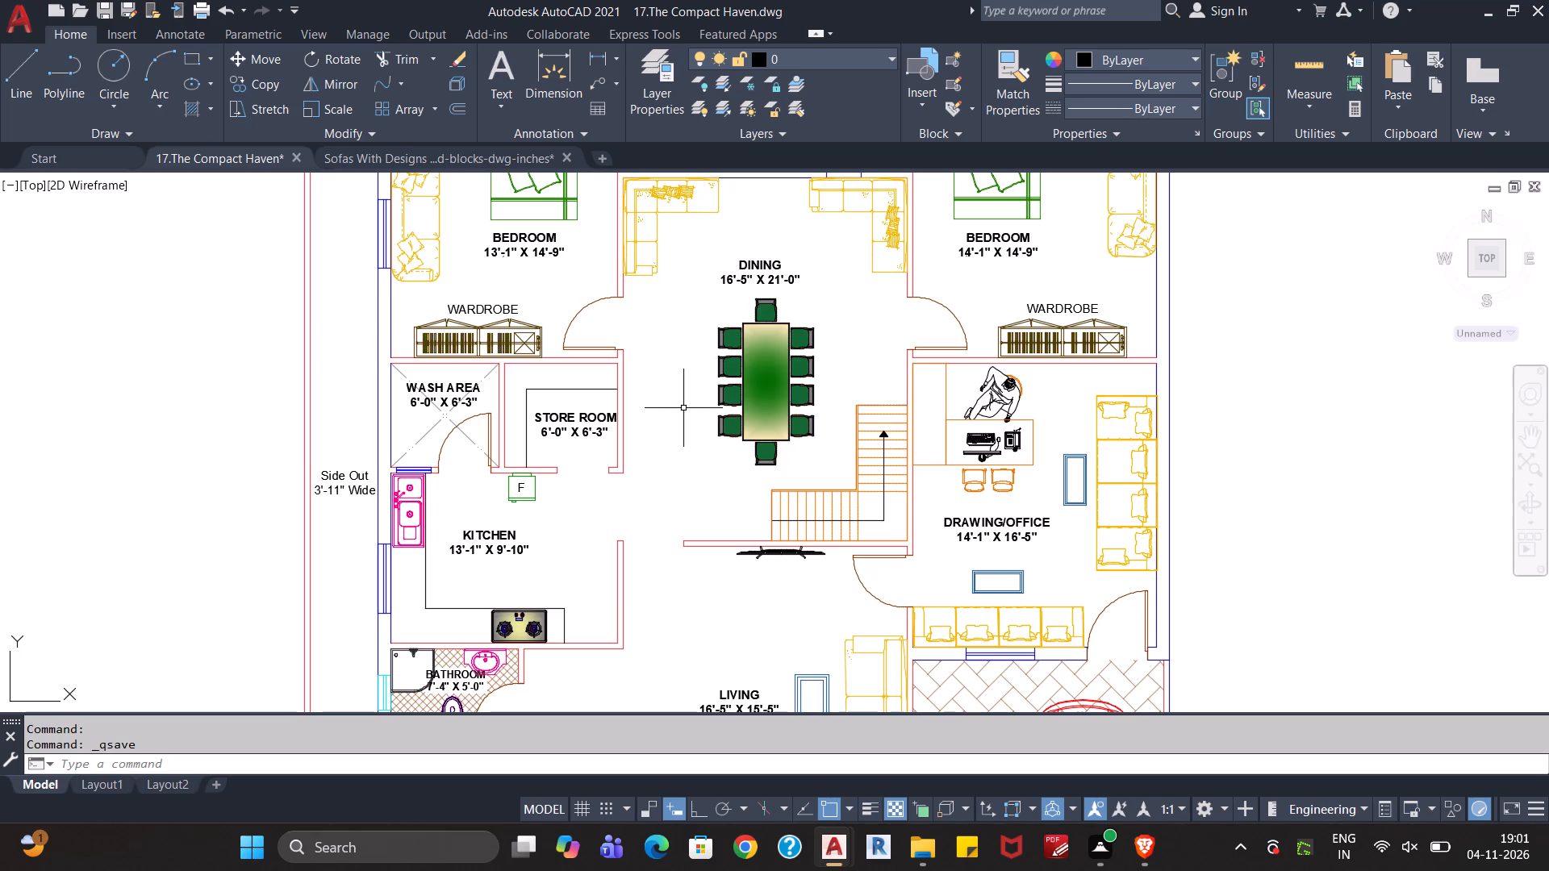
{"action": "type", "text": "EX"}
{"action": "key", "text": "Return"}
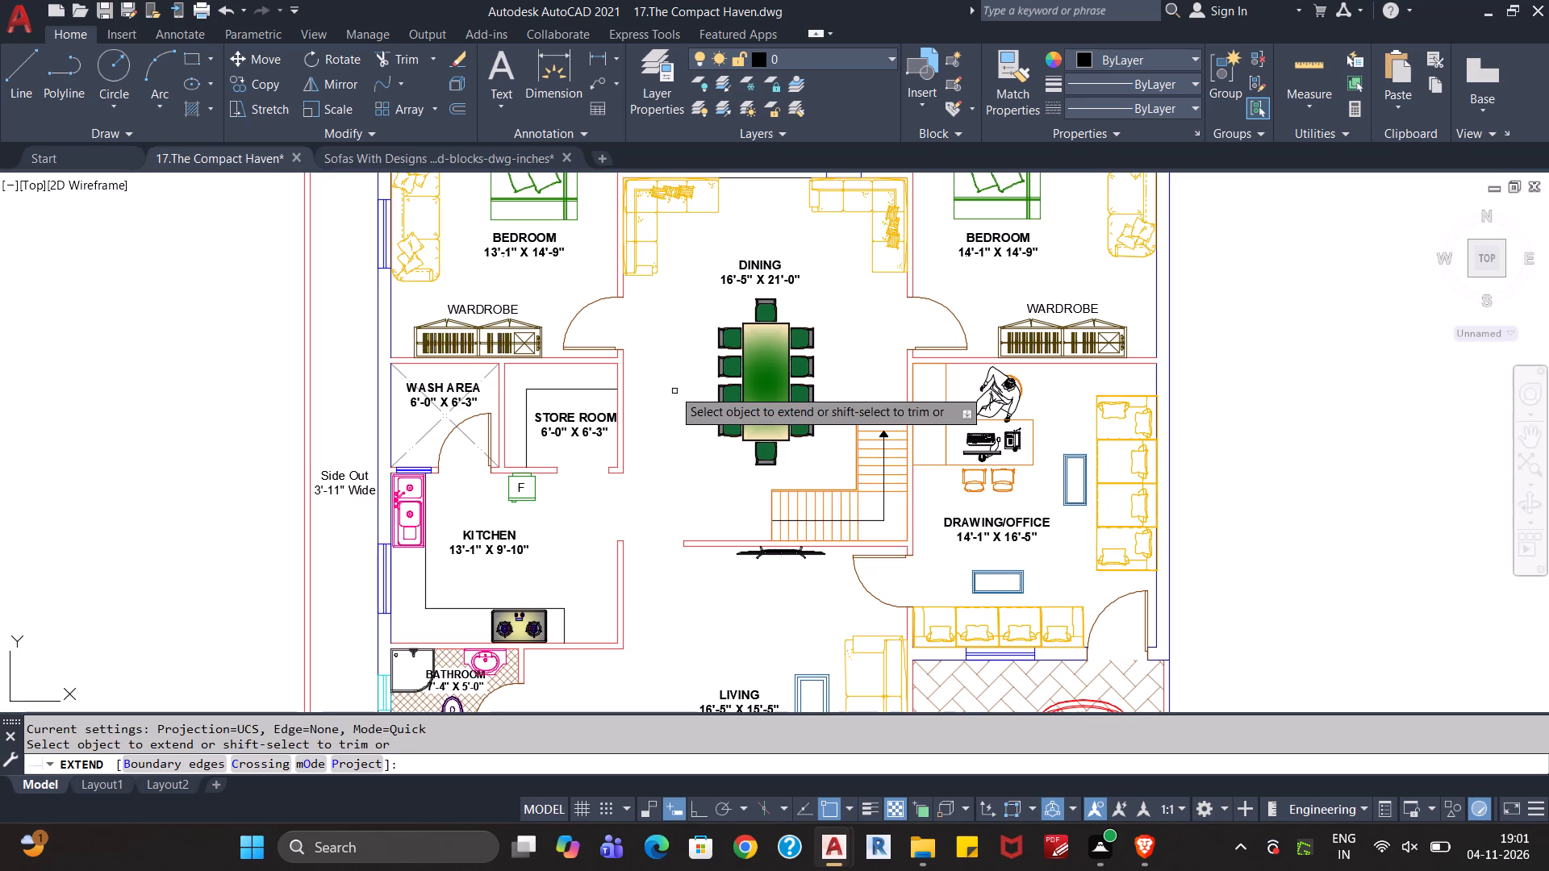
{"action": "scroll", "coordinate": [657, 319], "scroll_direction": "up", "scroll_amount": 1}
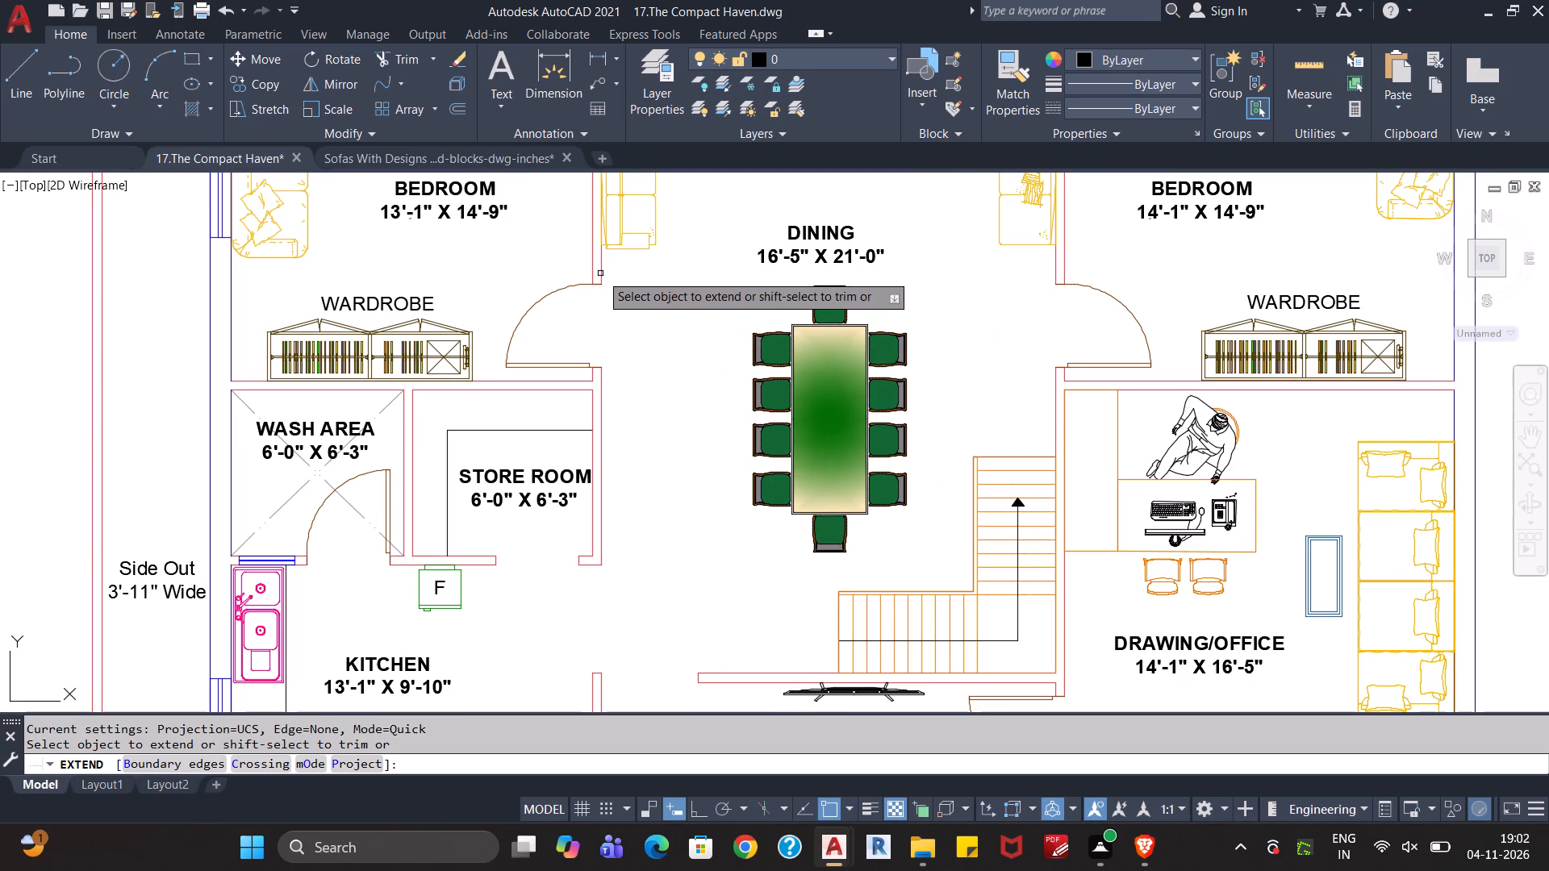
{"action": "scroll", "coordinate": [600, 273], "scroll_direction": "up", "scroll_amount": 3}
{"action": "left_click", "coordinate": [596, 285]}
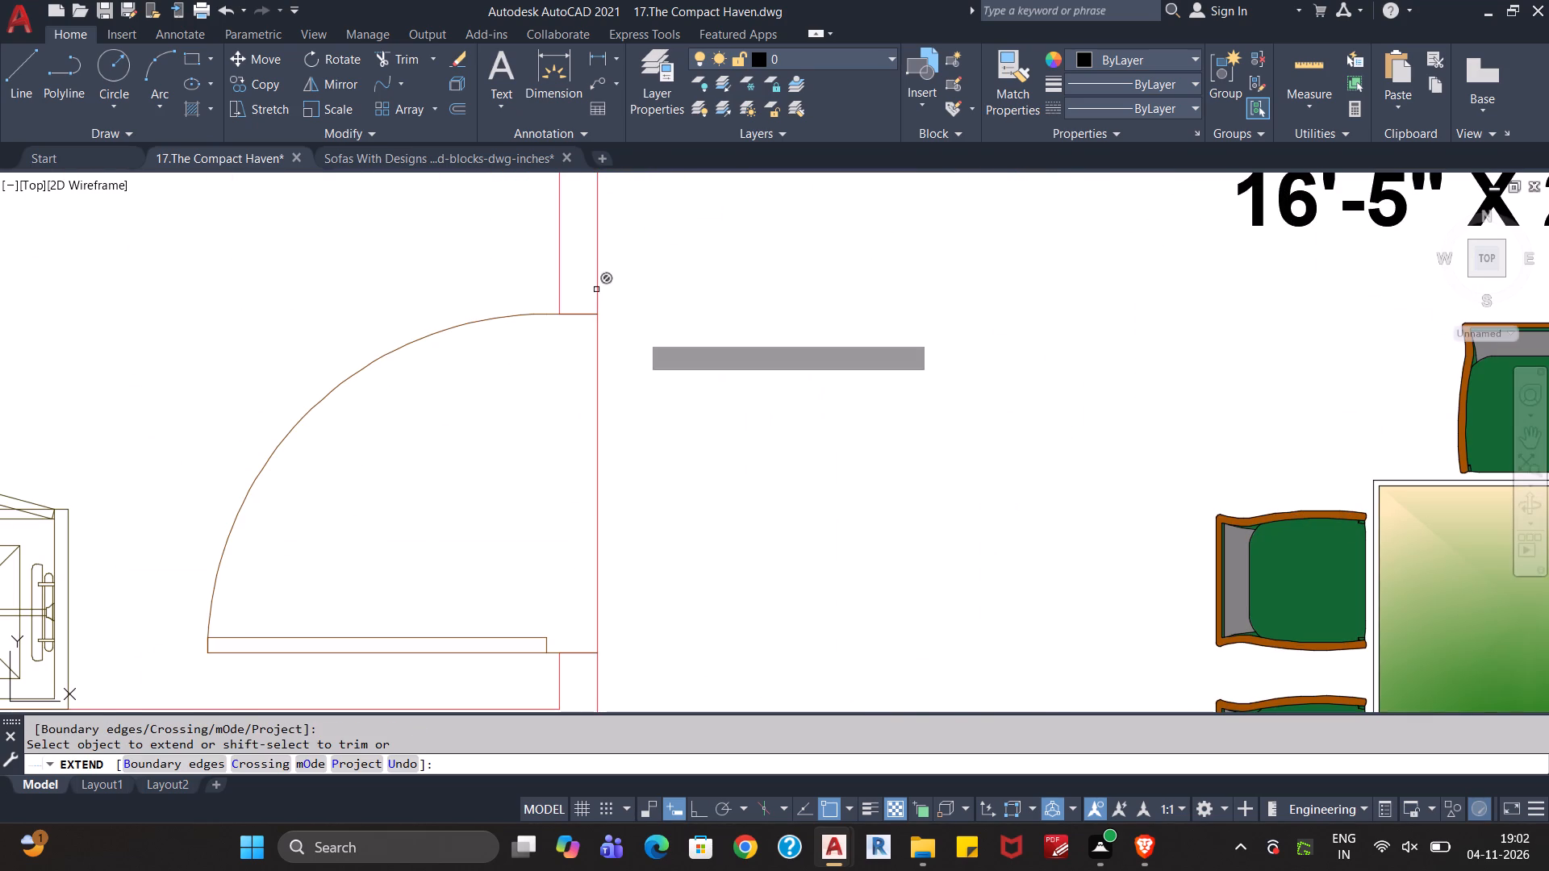
Extend the kitchen's dining-side wall line across its opening, and the TV wall's living-side line to meet the kitchen wall.
{"action": "scroll", "coordinate": [688, 405], "scroll_direction": "down", "scroll_amount": 2}
{"action": "middle_click_drag", "start_coordinate": [717, 504], "coordinate": [715, 369]}
{"action": "middle_click_drag", "start_coordinate": [720, 566], "coordinate": [717, 333]}
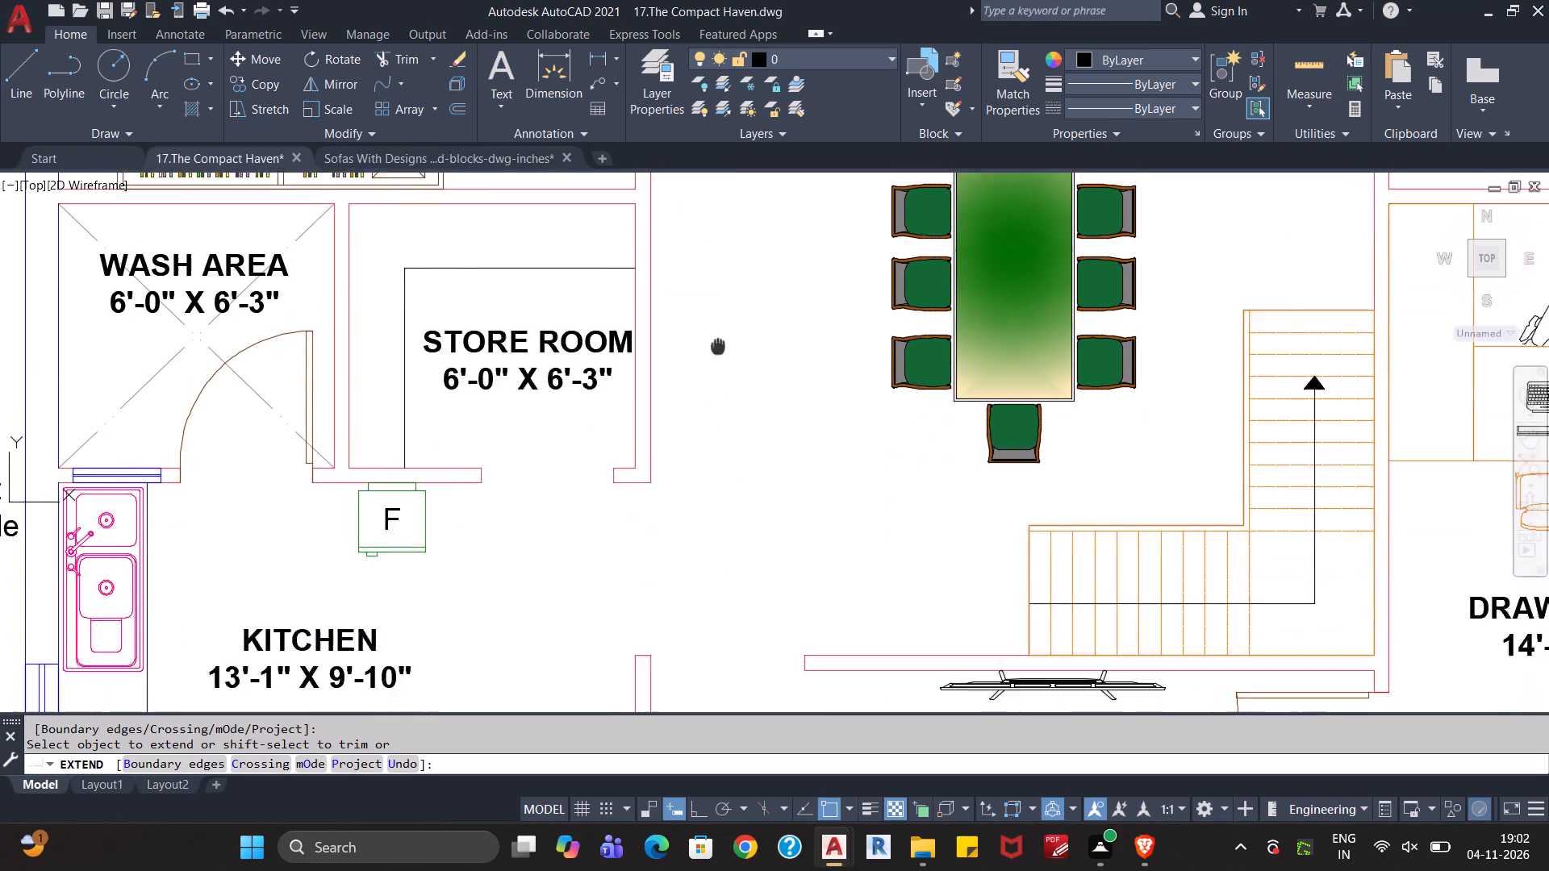
{"action": "middle_click_drag", "start_coordinate": [717, 333], "coordinate": [714, 306]}
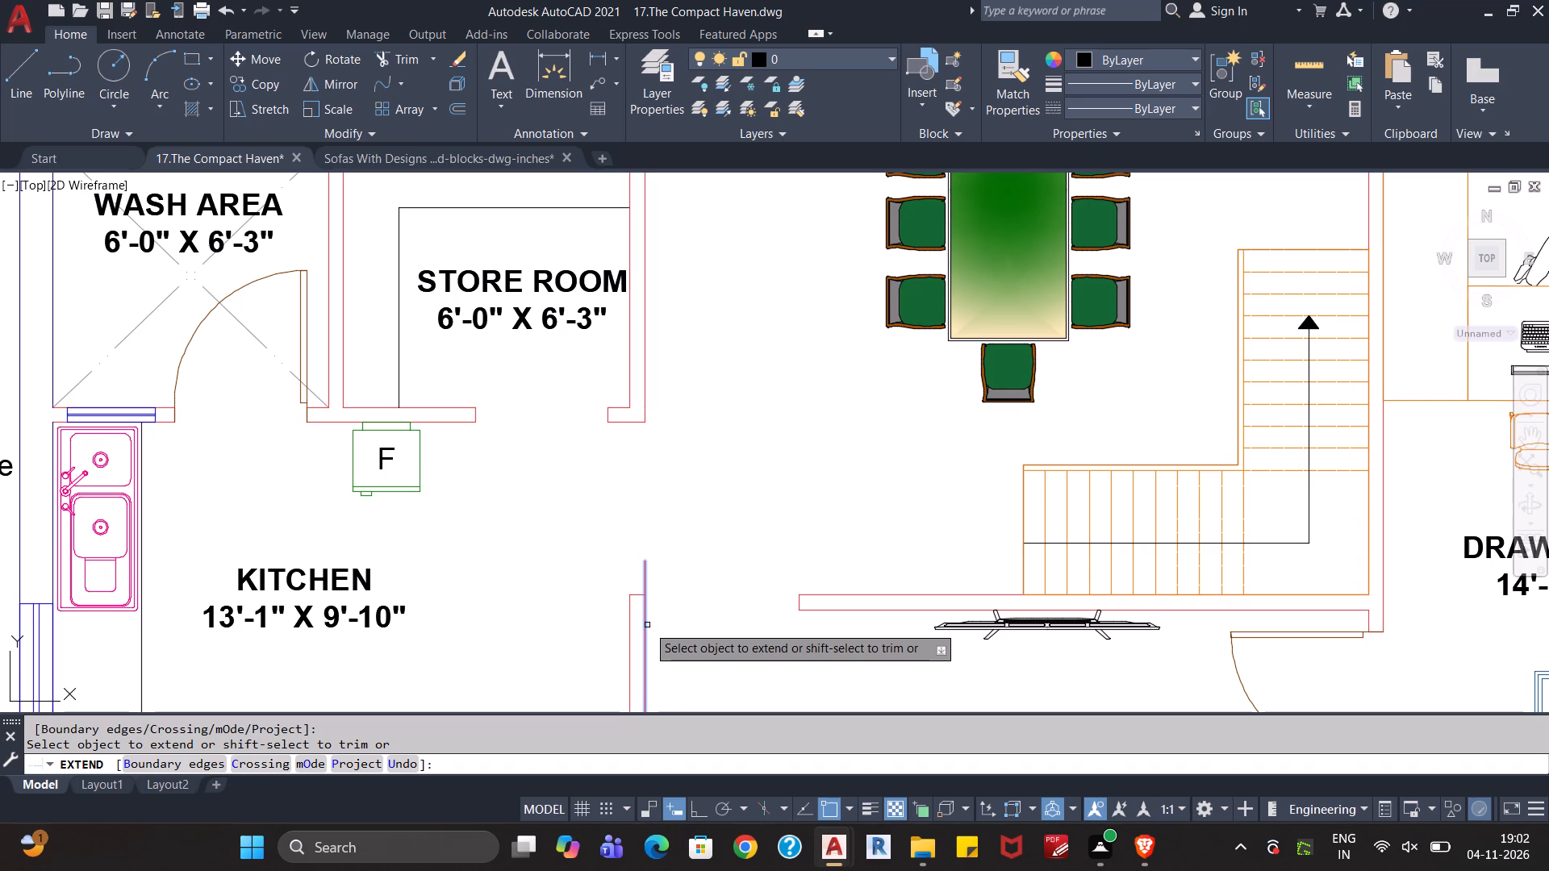
{"action": "left_click", "coordinate": [647, 625]}
{"action": "left_click", "coordinate": [644, 578]}
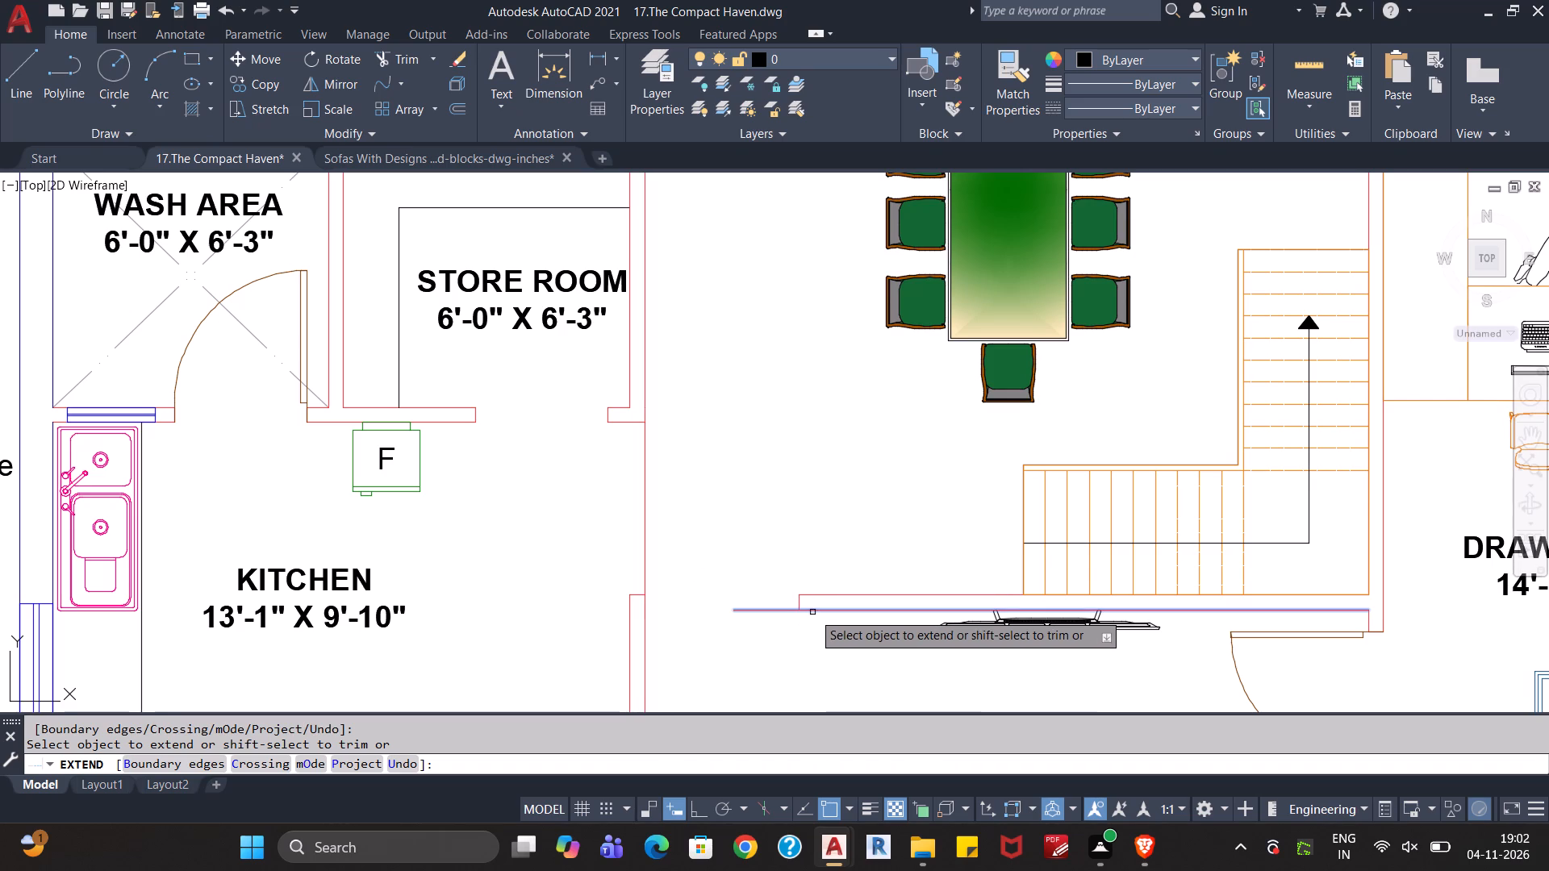
{"action": "left_click", "coordinate": [812, 612]}
{"action": "left_click", "coordinate": [759, 611]}
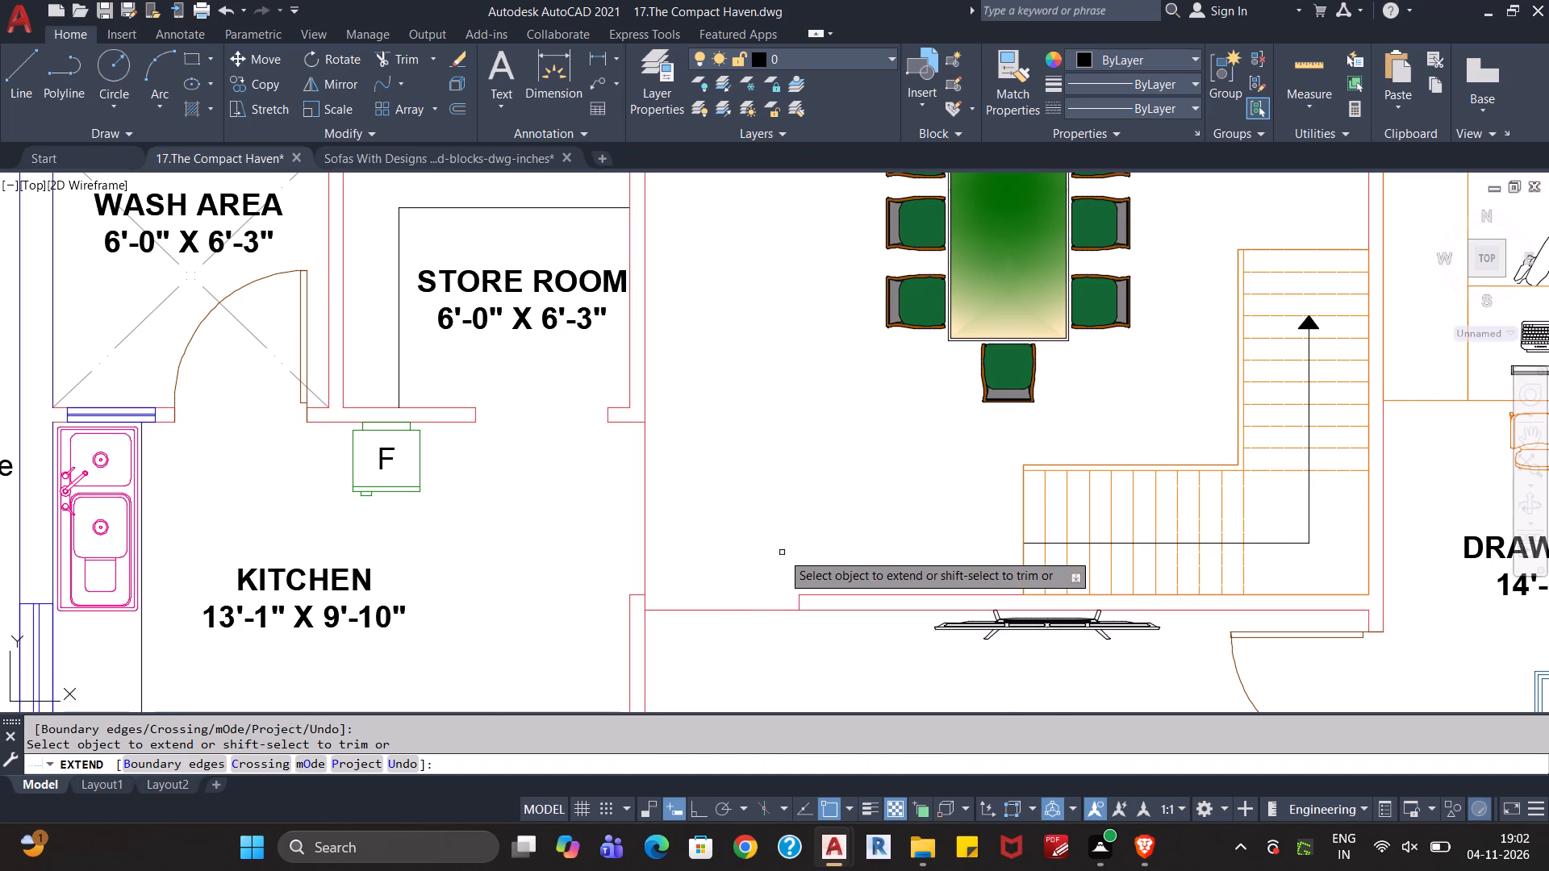
Extend the dining-side wall line across the 14'-1" X 14'-9" bedroom's door opening.
{"action": "scroll", "coordinate": [788, 518], "scroll_direction": "down", "scroll_amount": 1}
{"action": "middle_click_drag", "start_coordinate": [788, 484], "coordinate": [758, 544]}
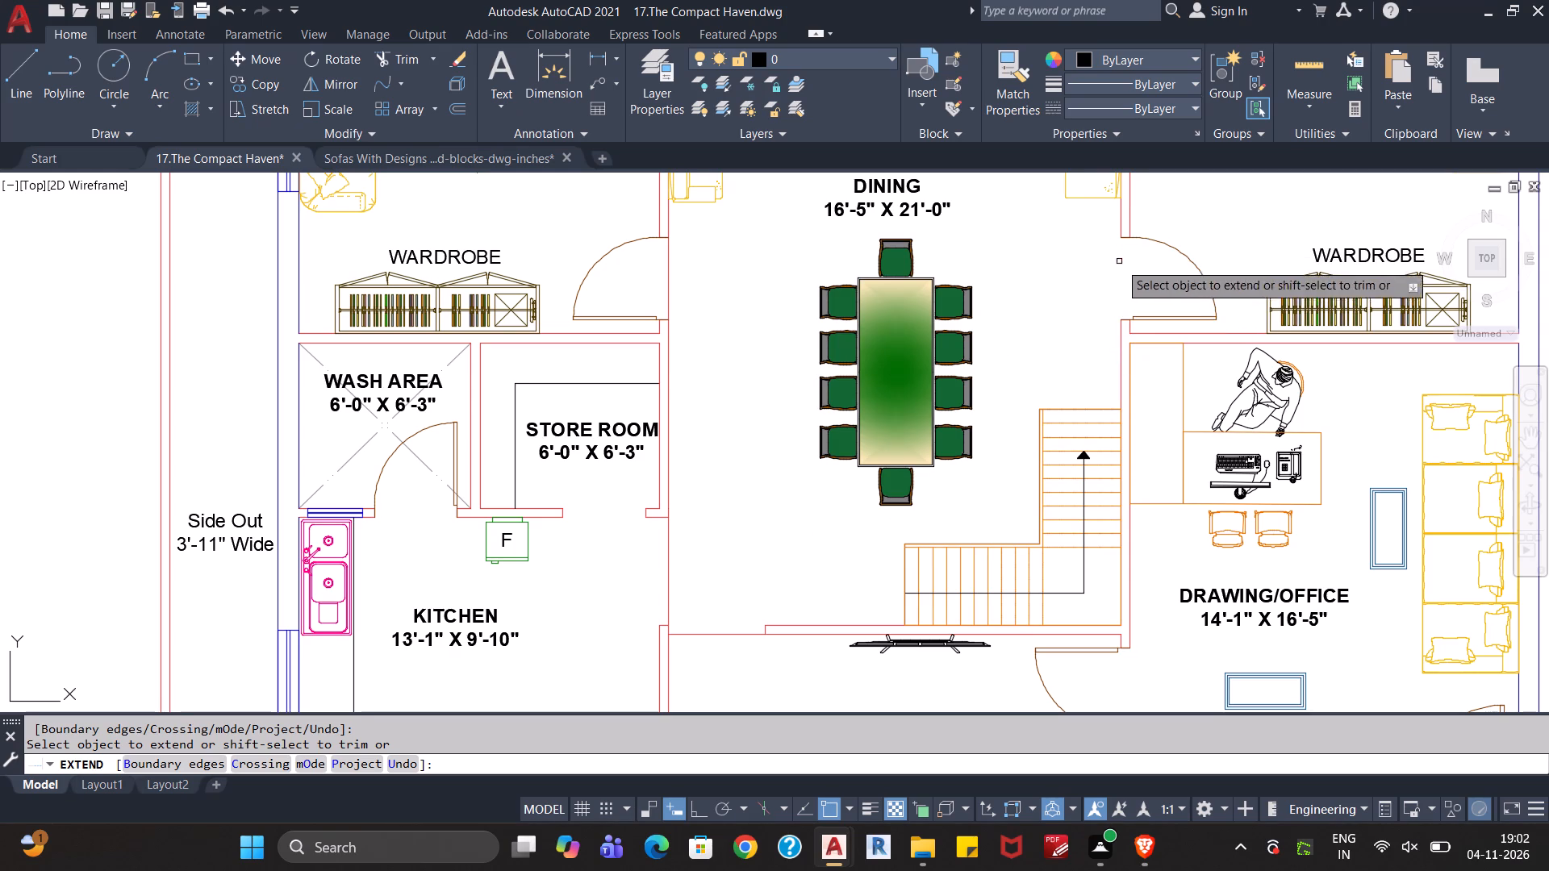
{"action": "scroll", "coordinate": [1120, 335], "scroll_direction": "up", "scroll_amount": 3}
{"action": "left_click", "coordinate": [1121, 322]}
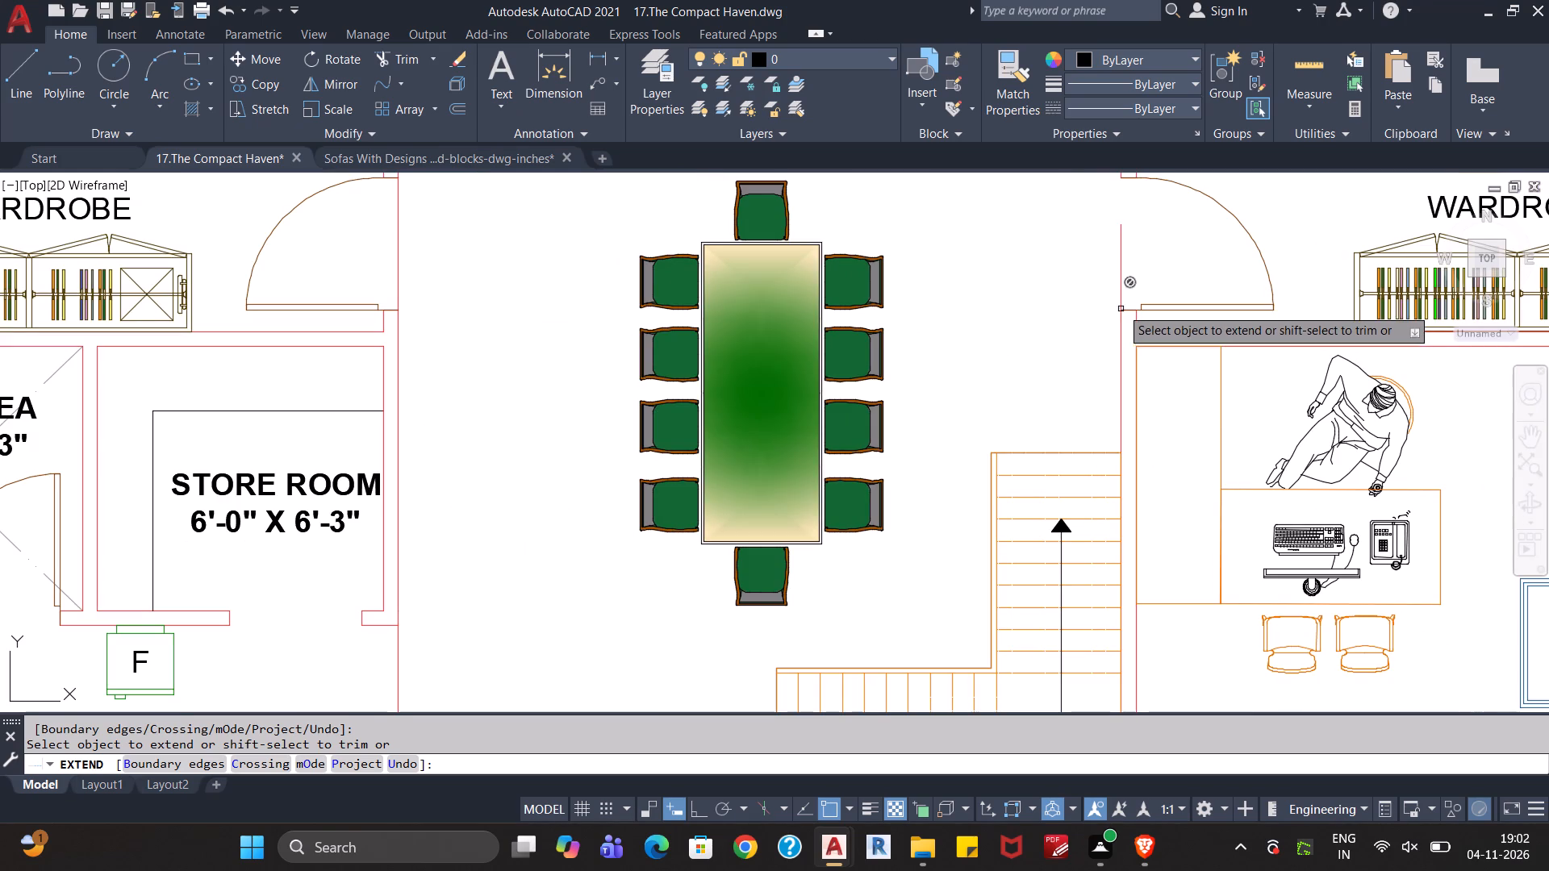
{"action": "left_click", "coordinate": [1120, 274]}
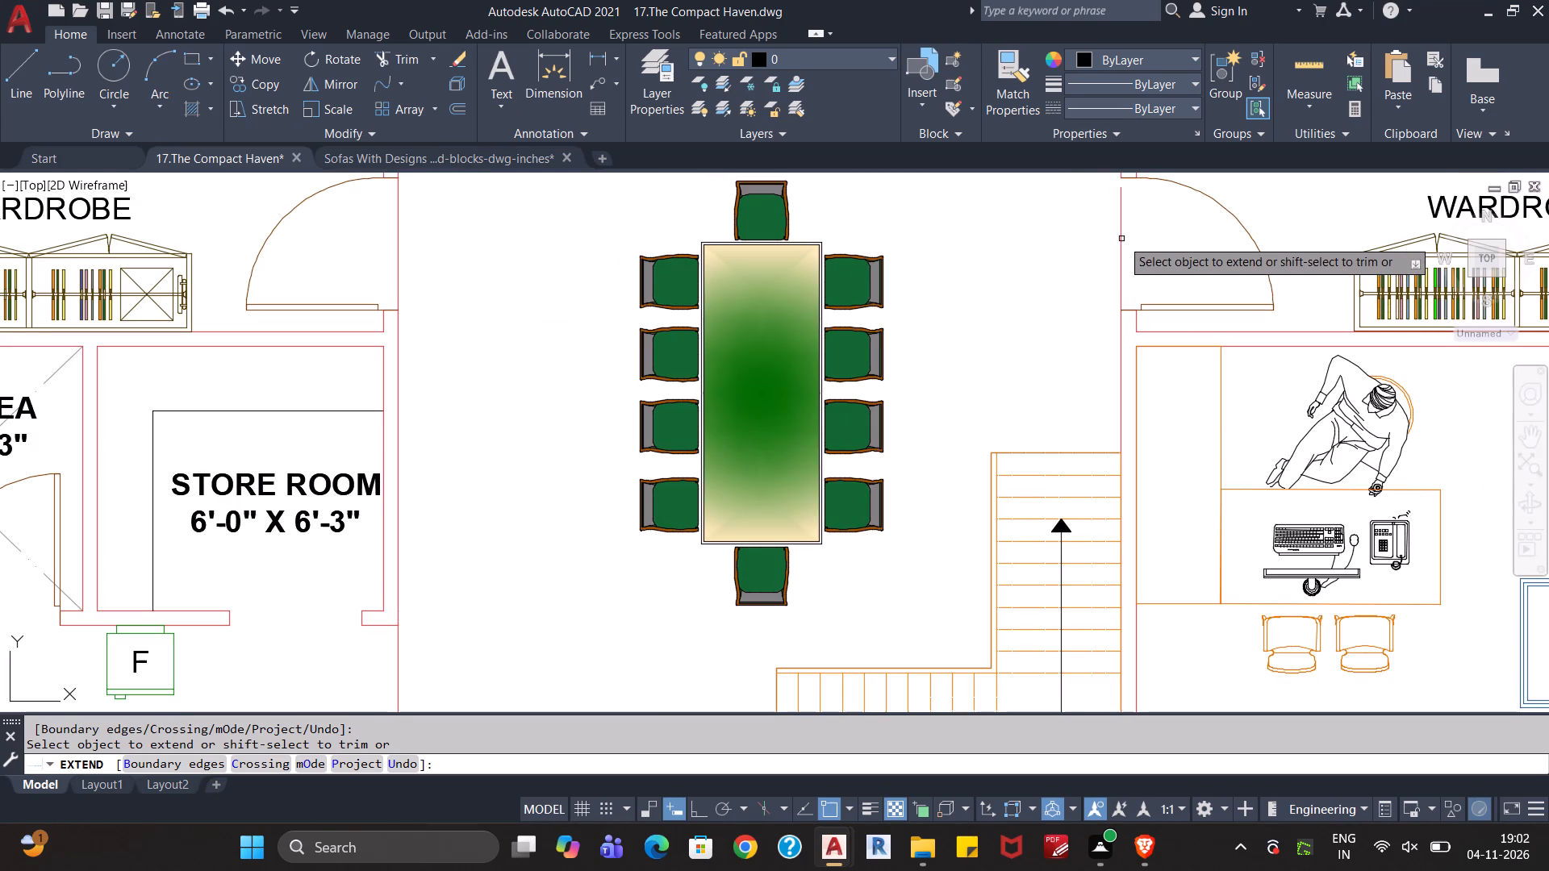
{"action": "left_click", "coordinate": [1121, 229]}
{"action": "scroll", "coordinate": [1048, 290], "scroll_direction": "down", "scroll_amount": 1}
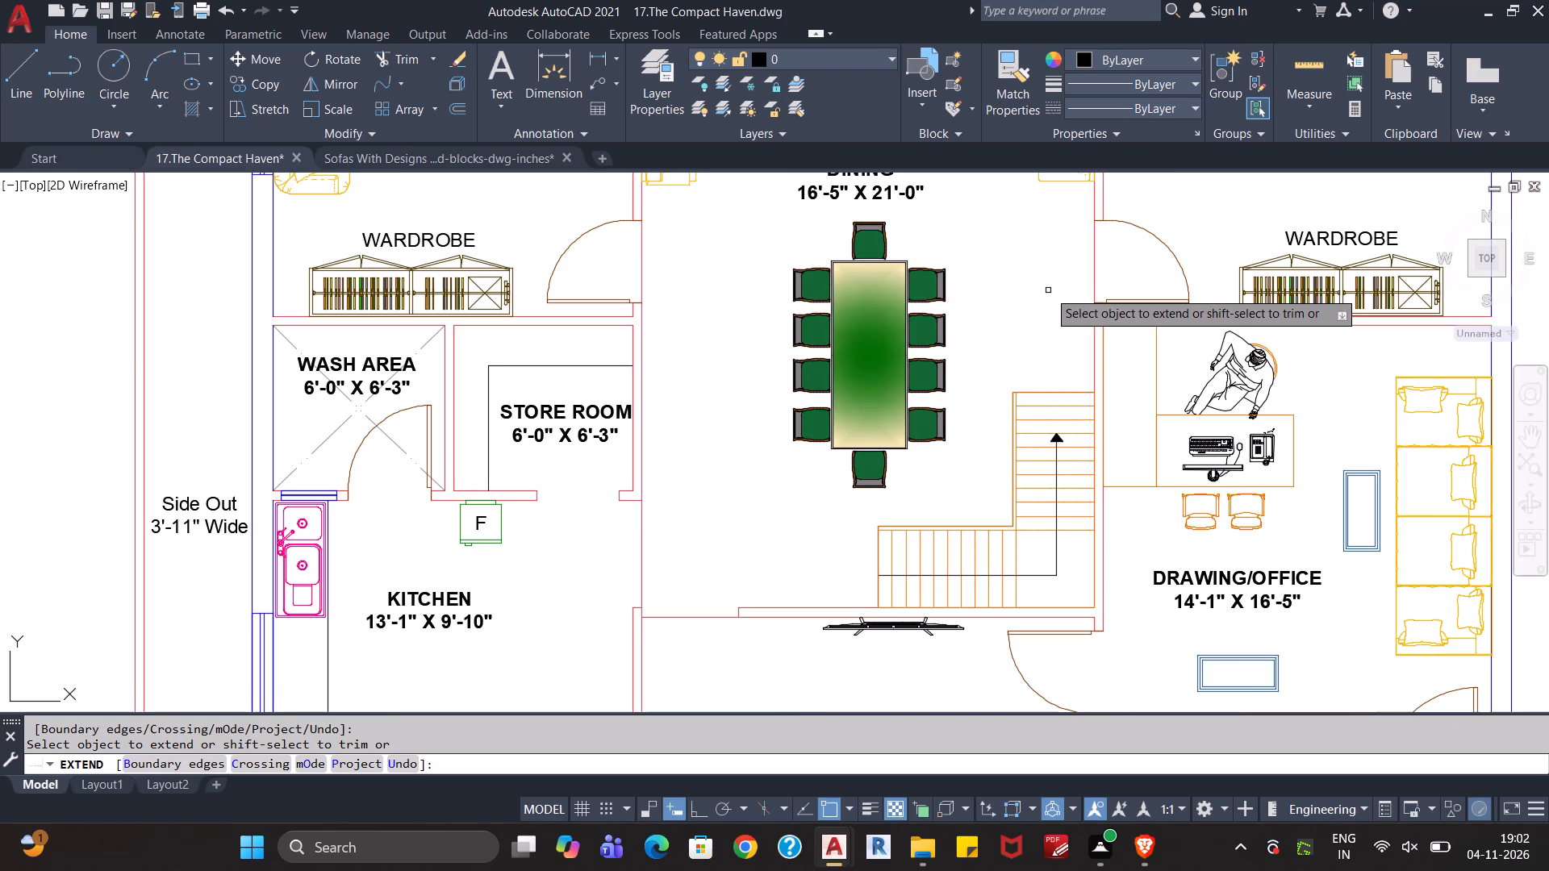
{"action": "key", "text": "Escape"}
{"action": "key", "text": "Escape"}
Draw two vertical construction lines through the inner ends of the two sofas at the dining room's backyard wall.
{"action": "middle_click_drag", "start_coordinate": [1036, 306], "coordinate": [1025, 327]}
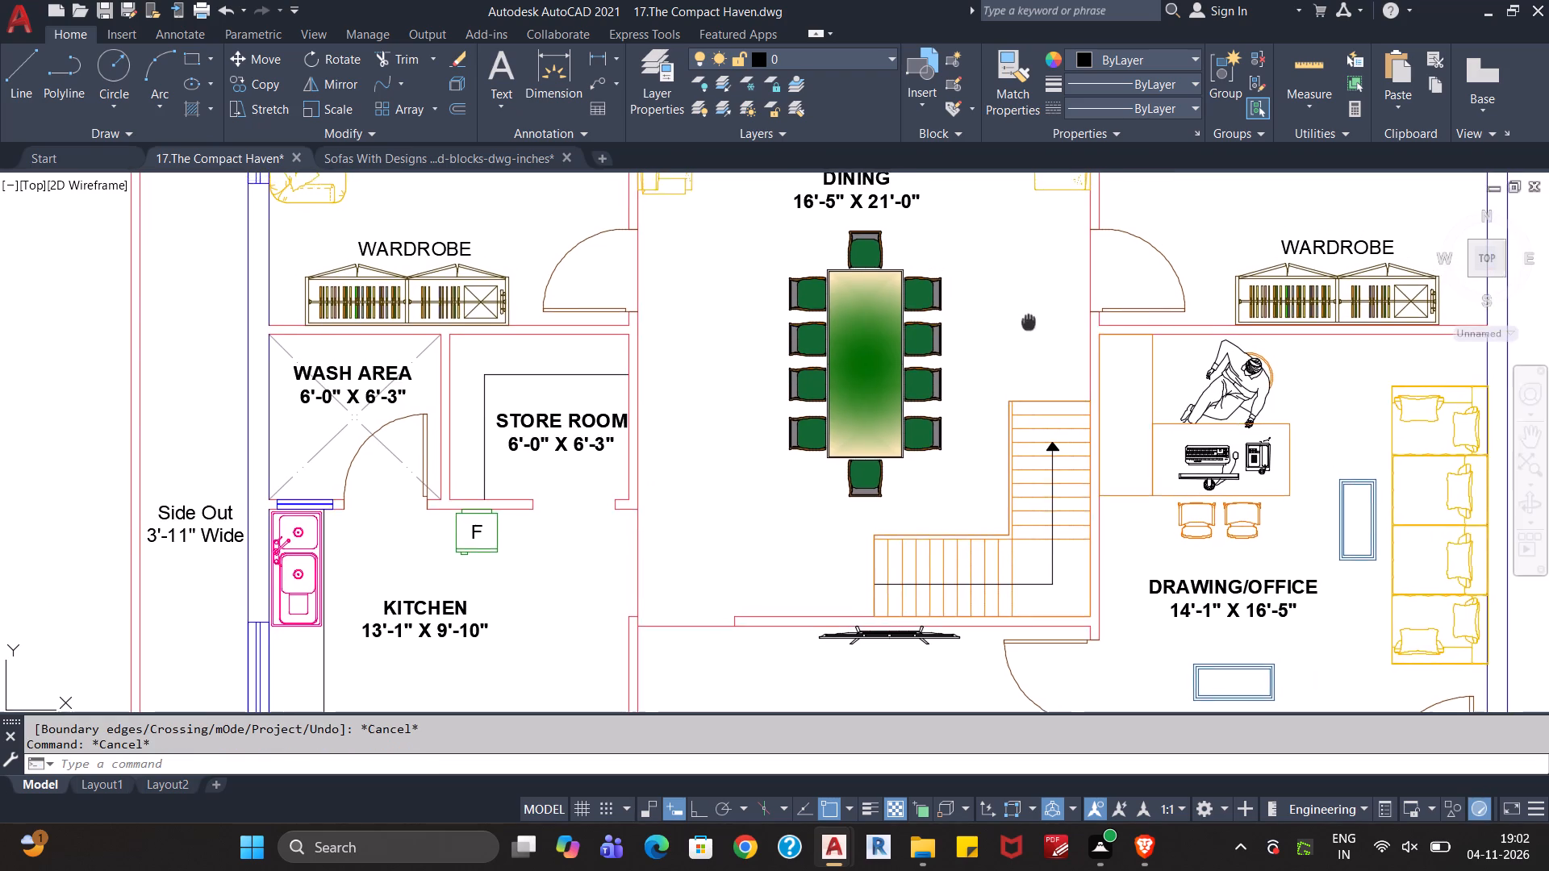
{"action": "middle_click_drag", "start_coordinate": [1025, 327], "coordinate": [977, 407]}
{"action": "scroll", "coordinate": [975, 400], "scroll_direction": "down", "scroll_amount": 1}
{"action": "middle_click_drag", "start_coordinate": [975, 400], "coordinate": [962, 381]}
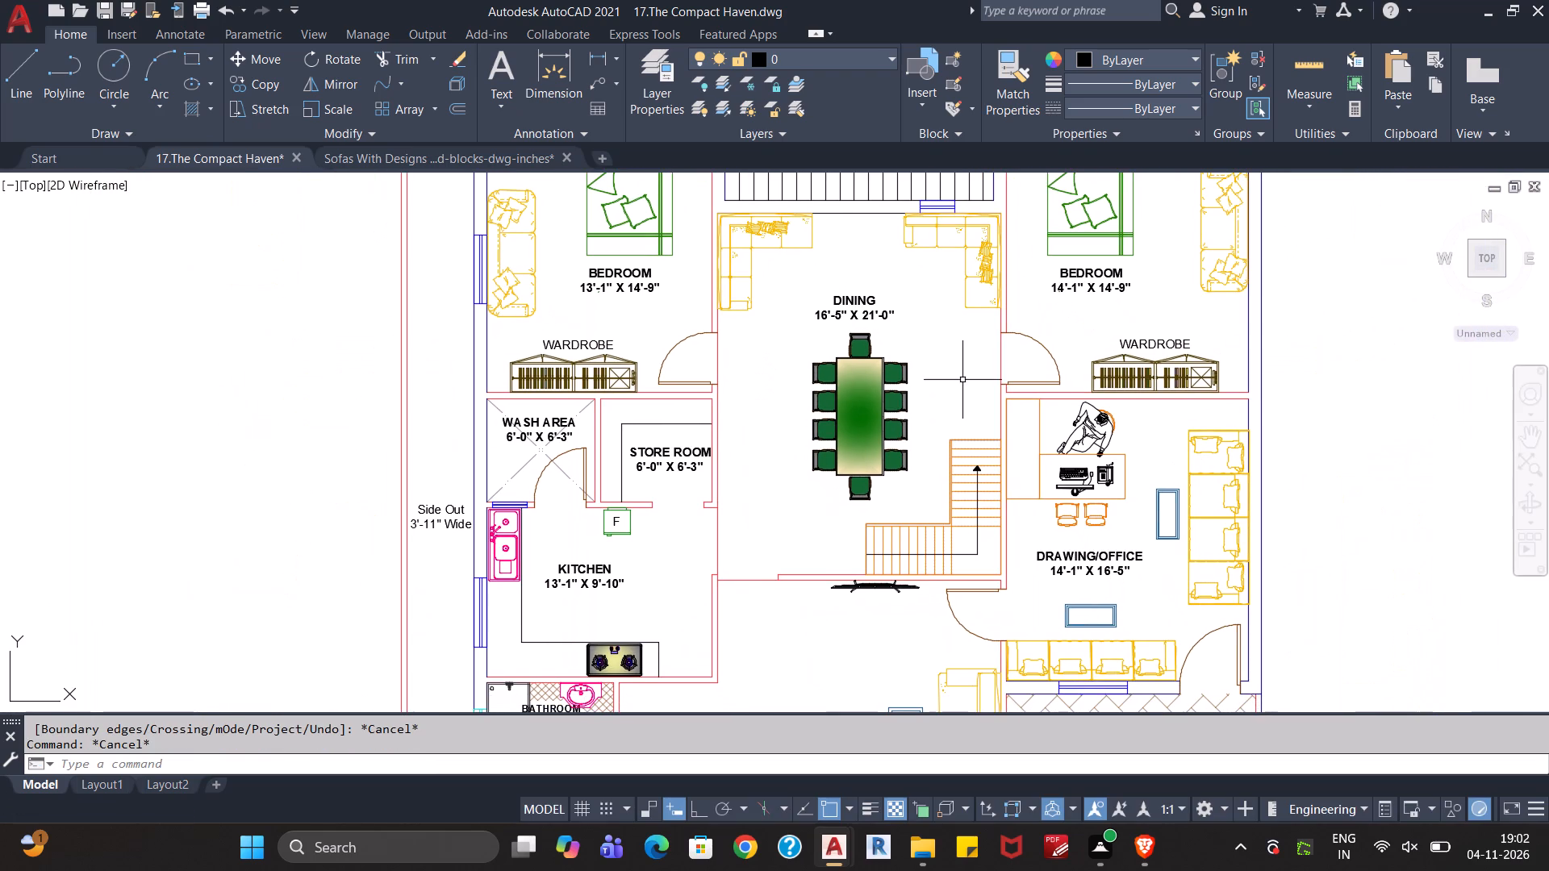
{"action": "middle_click_drag", "start_coordinate": [950, 335], "coordinate": [920, 427]}
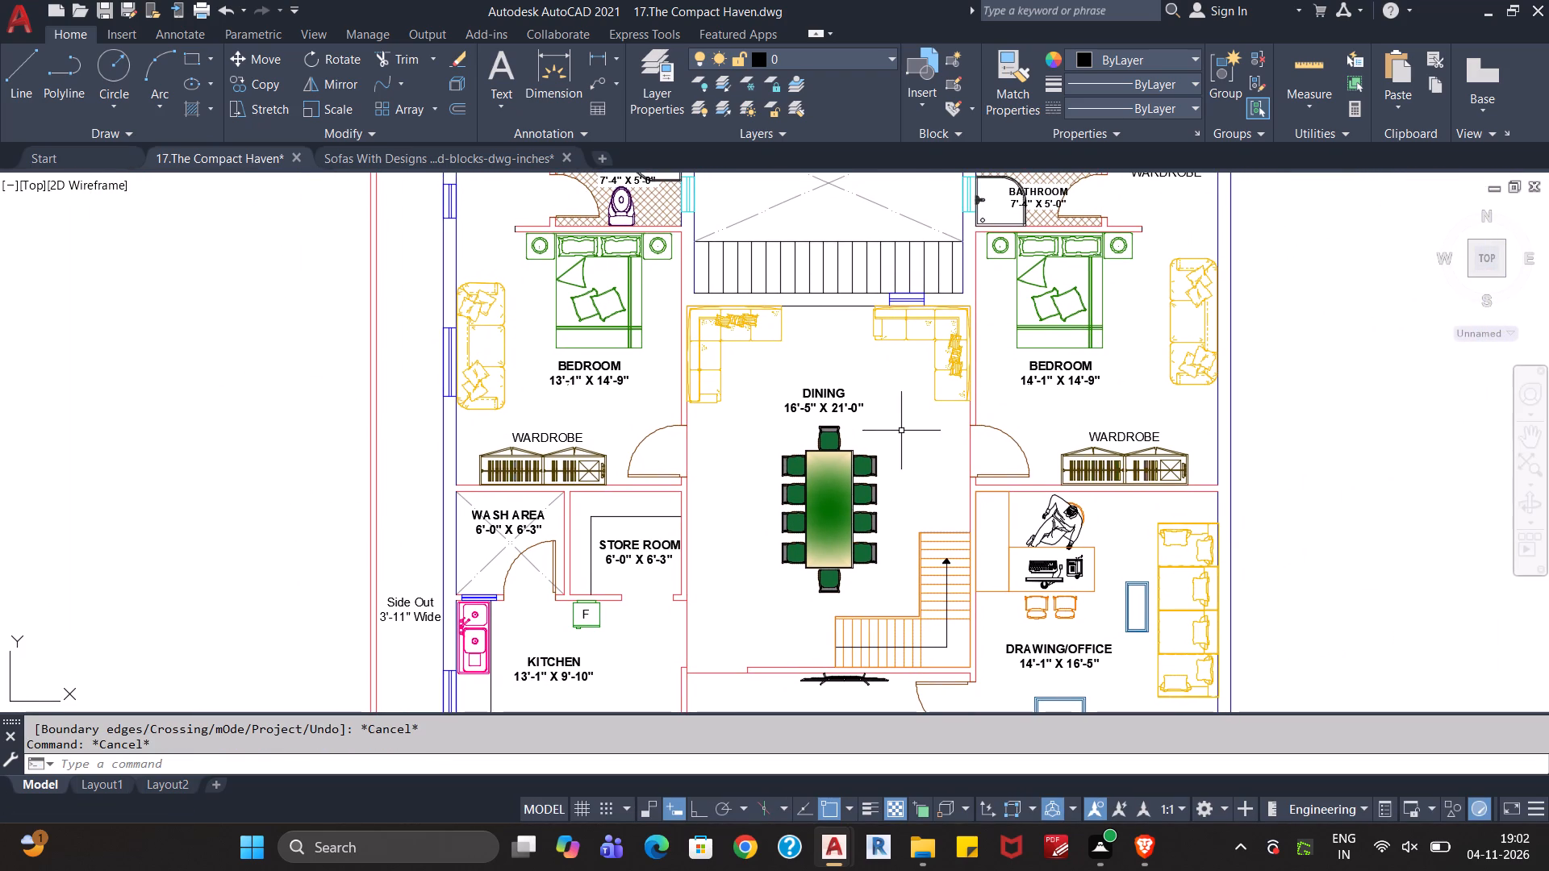
{"action": "middle_click_drag", "start_coordinate": [840, 339], "coordinate": [821, 393]}
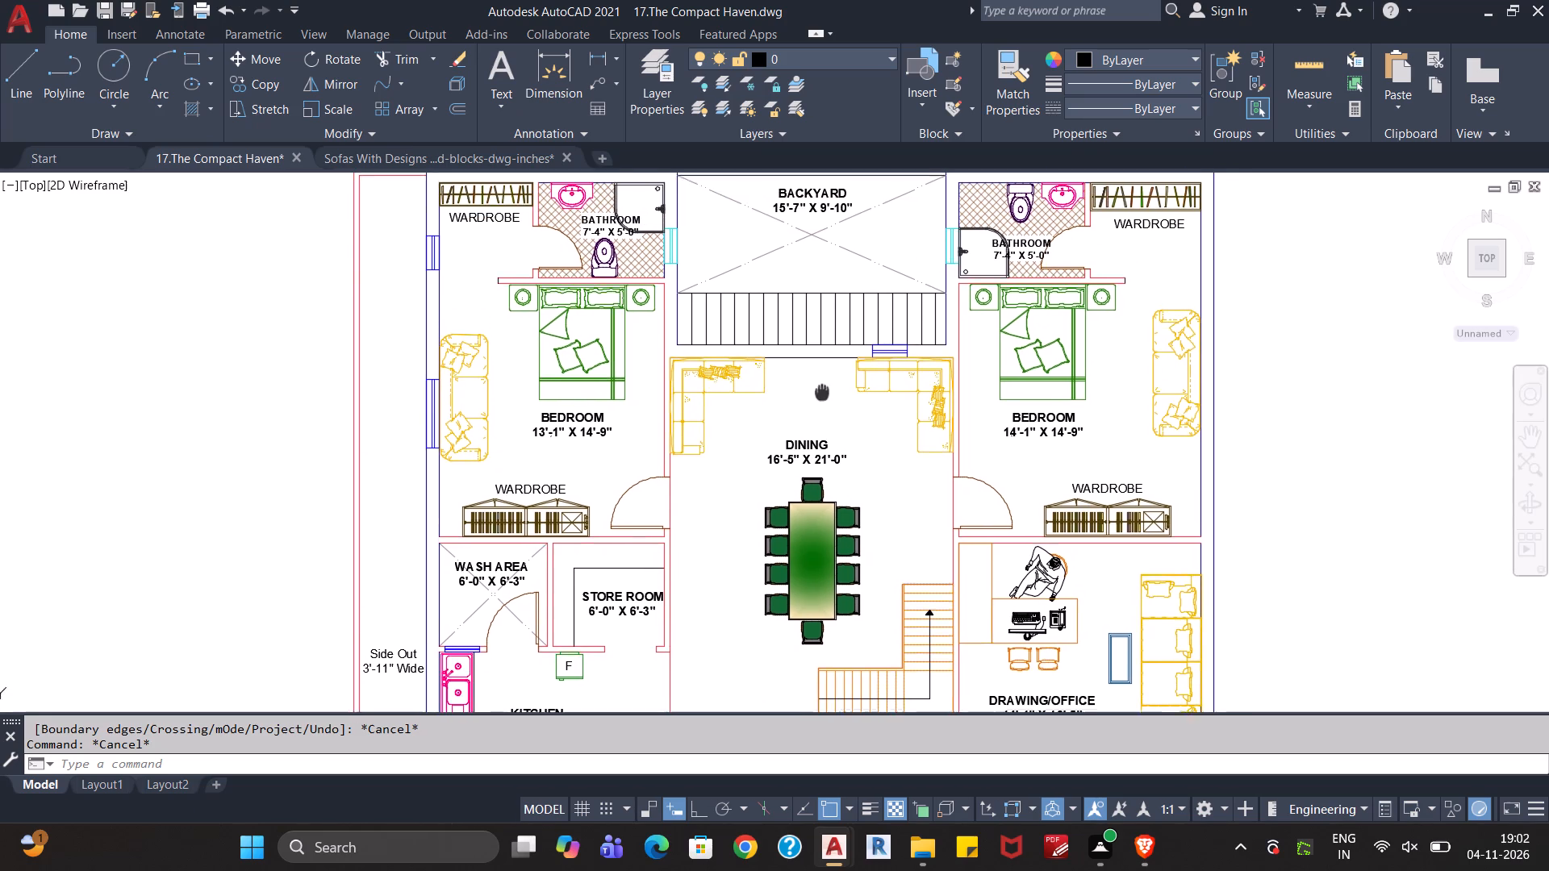
{"action": "scroll", "coordinate": [814, 406], "scroll_direction": "up", "scroll_amount": 1}
{"action": "middle_click_drag", "start_coordinate": [802, 385], "coordinate": [799, 422]}
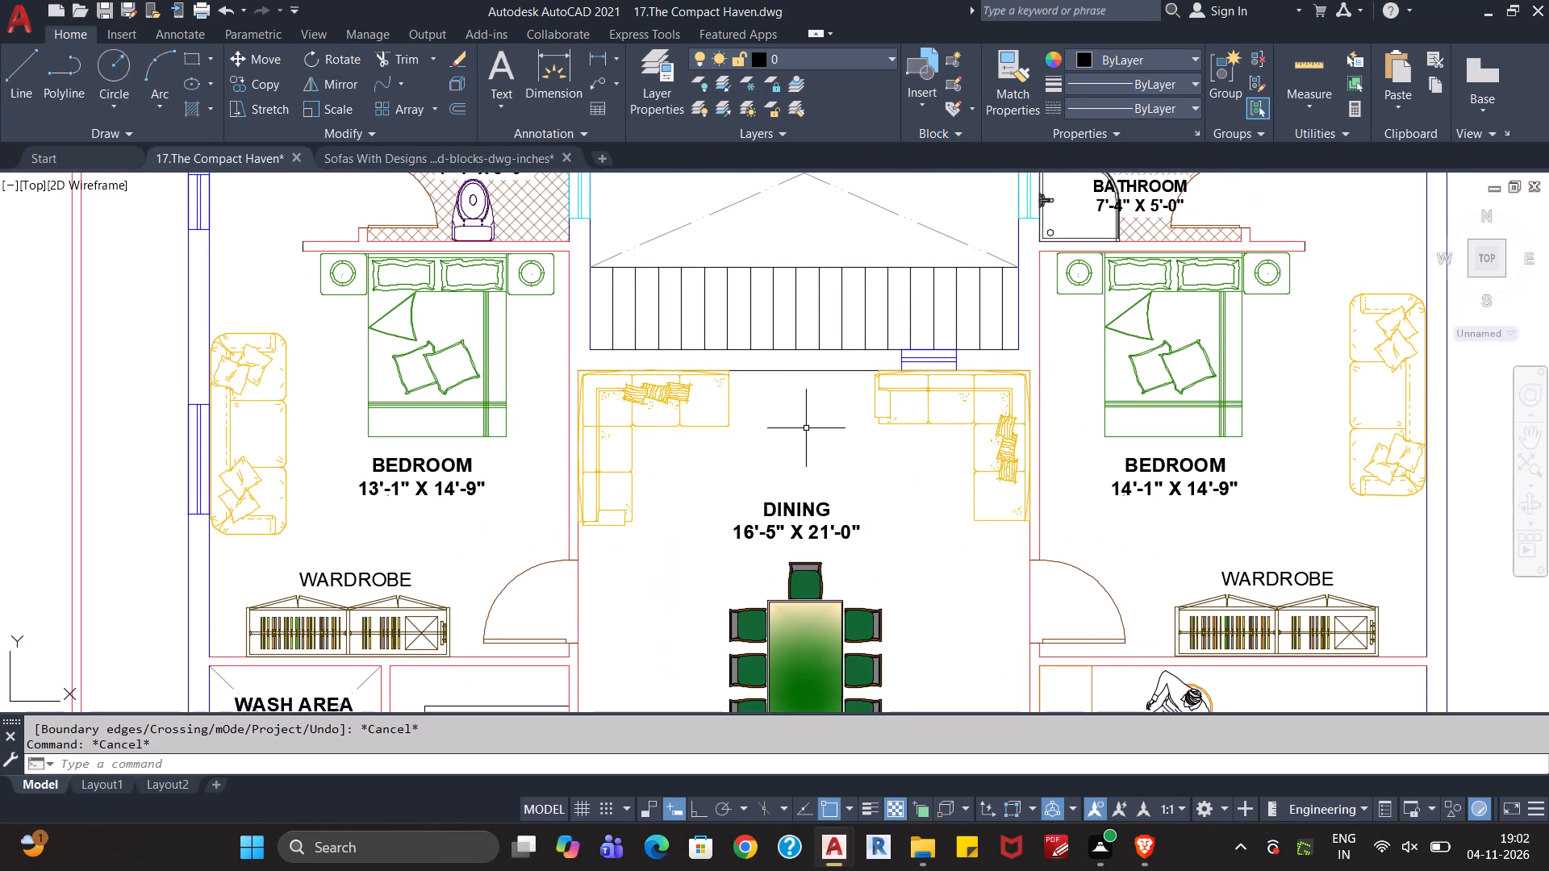
{"action": "type", "text": "XL"}
{"action": "key", "text": "Return"}
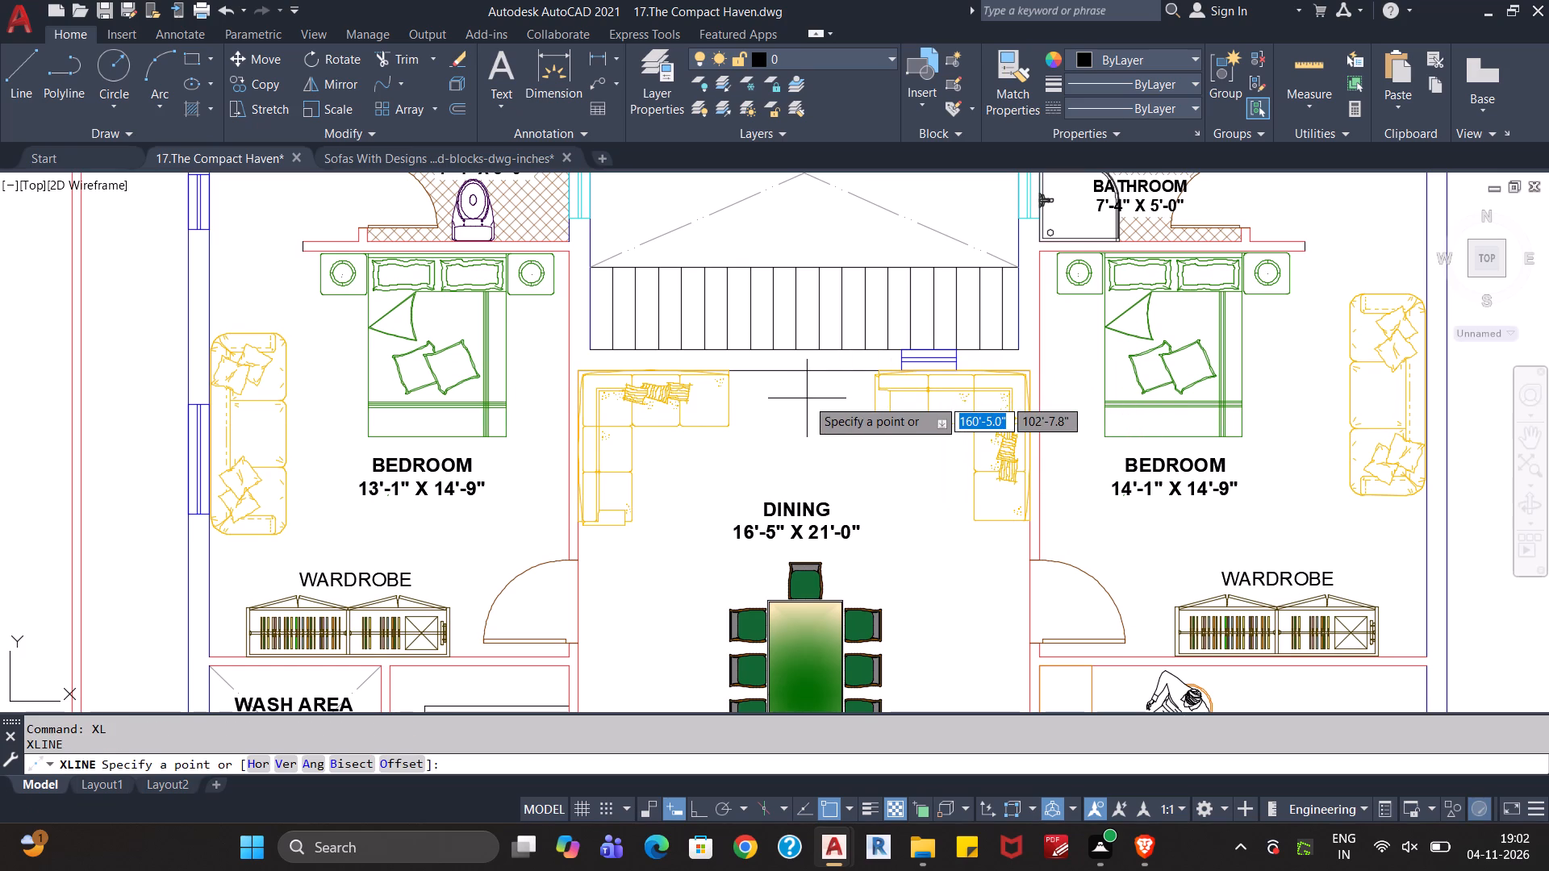
{"action": "key", "text": "v"}
{"action": "key", "text": "Return"}
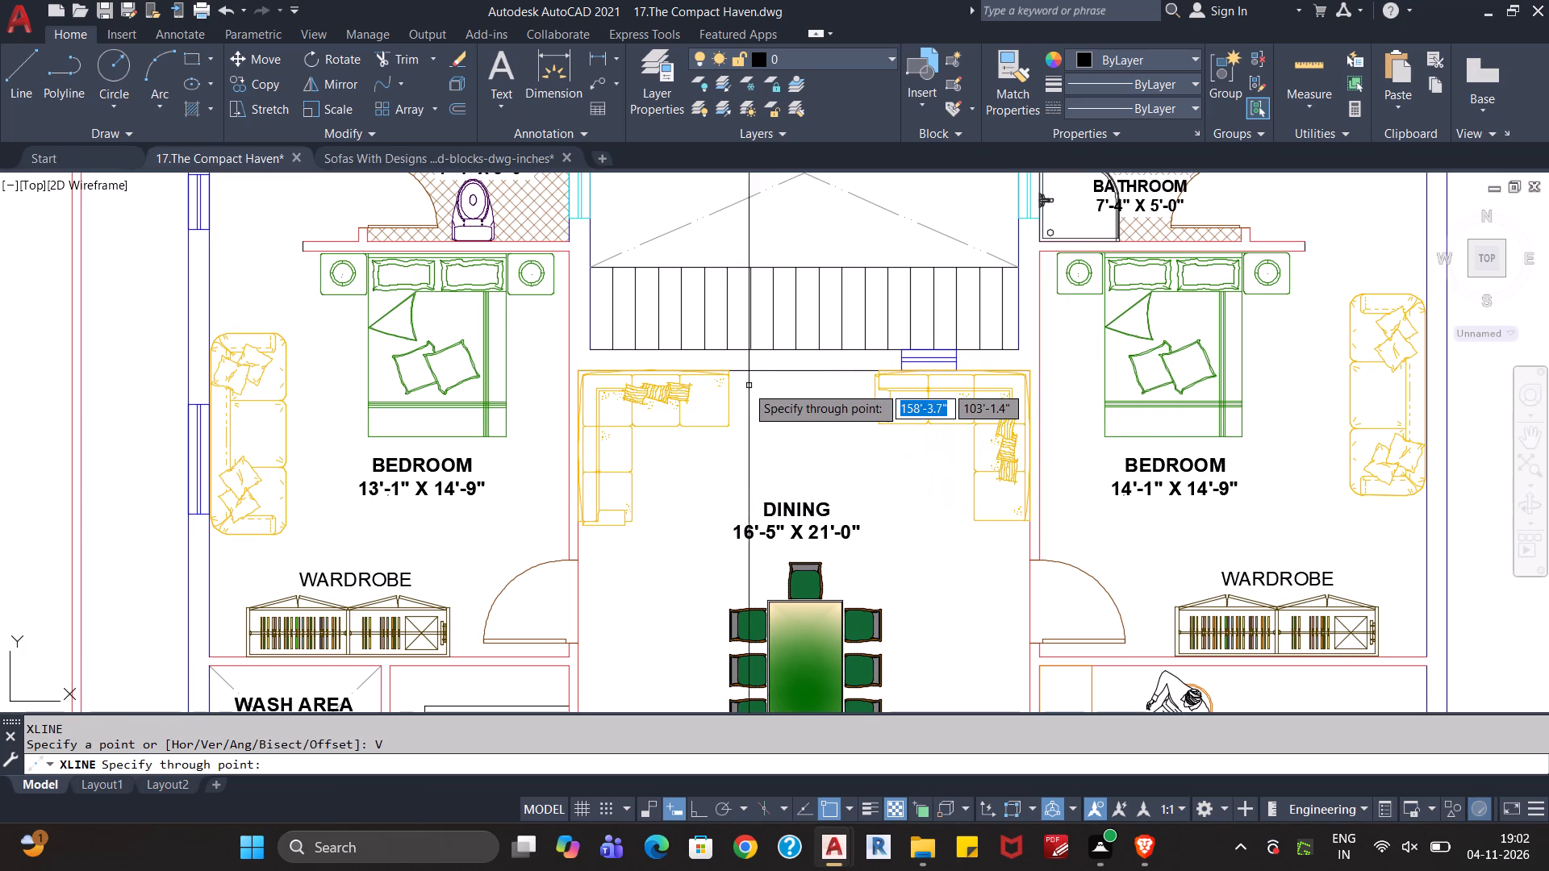
{"action": "scroll", "coordinate": [743, 385], "scroll_direction": "up", "scroll_amount": 3}
{"action": "left_click", "coordinate": [683, 323]}
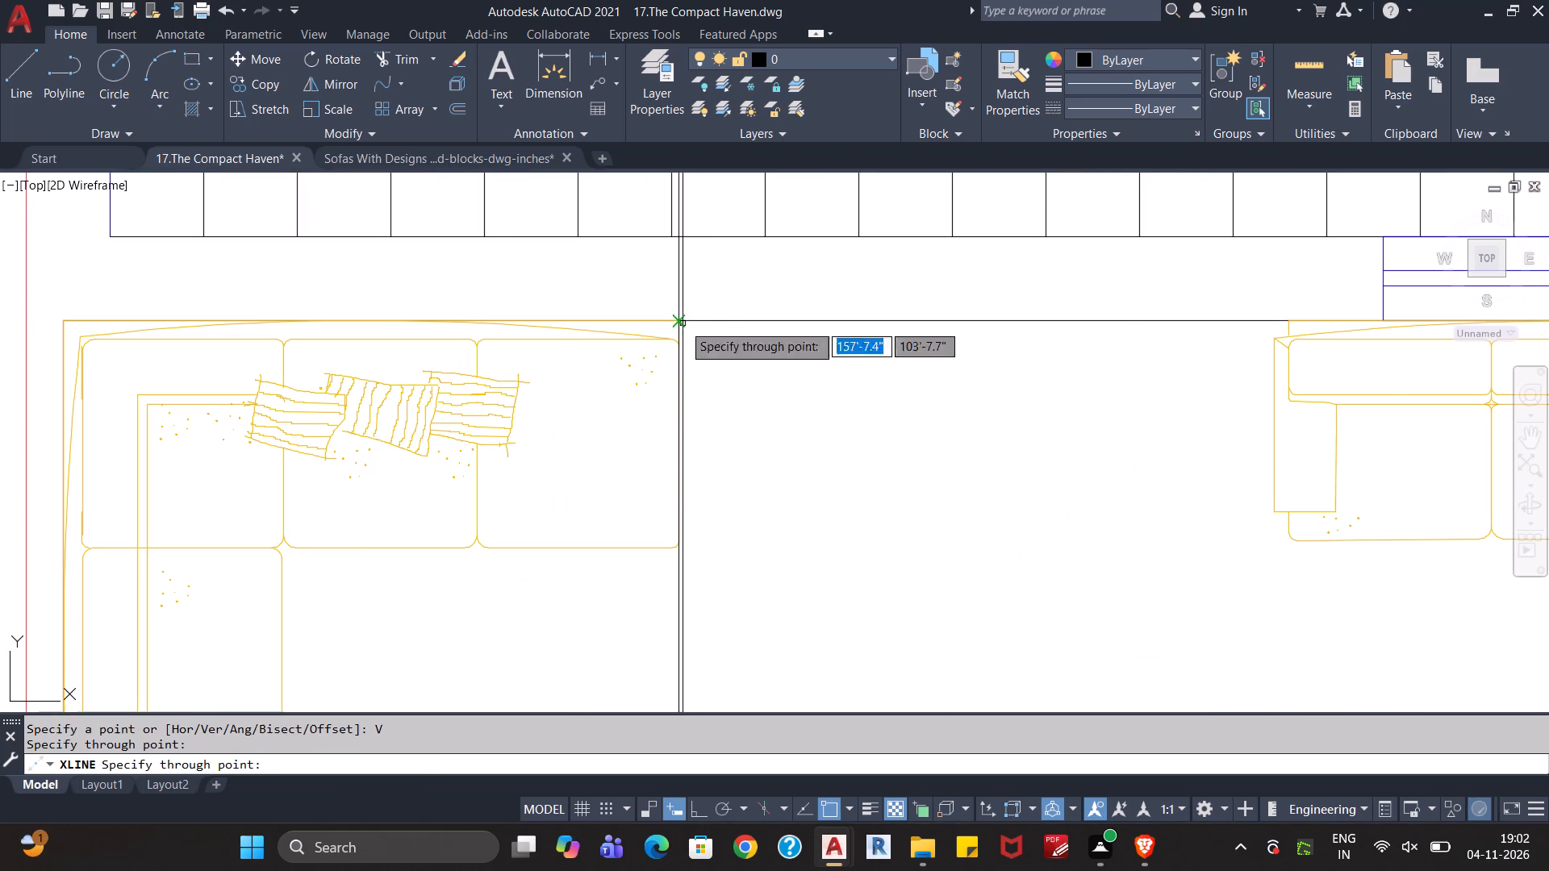
{"action": "left_click", "coordinate": [1272, 340]}
{"action": "key", "text": "Escape"}
{"action": "key", "text": "Escape"}
{"action": "key", "text": "Escape"}
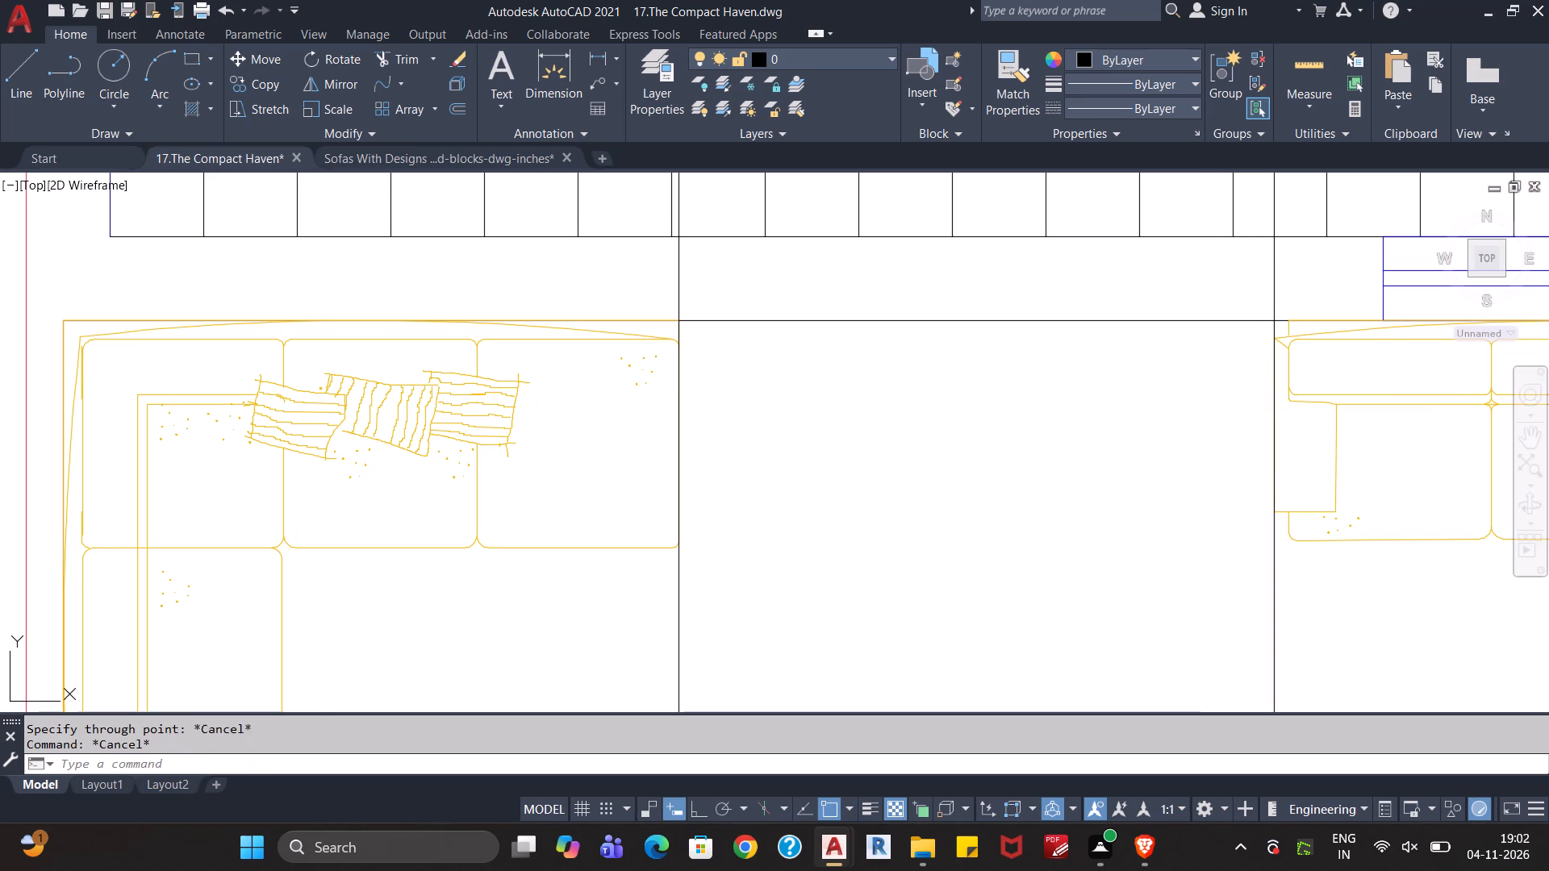
Trim both vertical construction lines where they run past the backyard wall's outer line into the steps.
{"action": "middle_click_drag", "start_coordinate": [1179, 382], "coordinate": [1107, 552]}
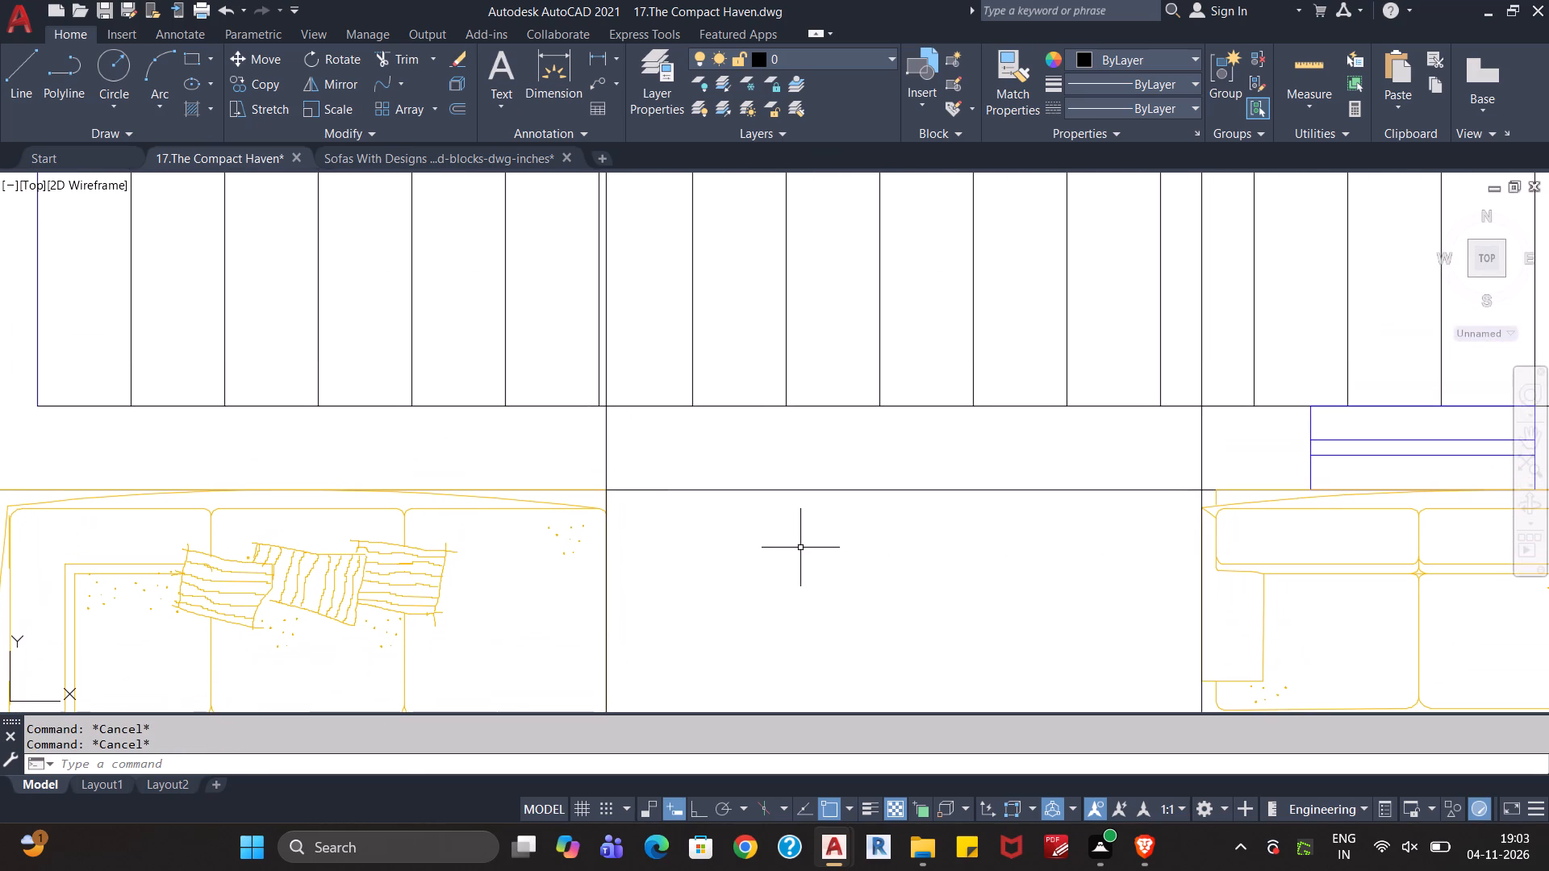
{"action": "type", "text": "TR"}
{"action": "key", "text": "Return"}
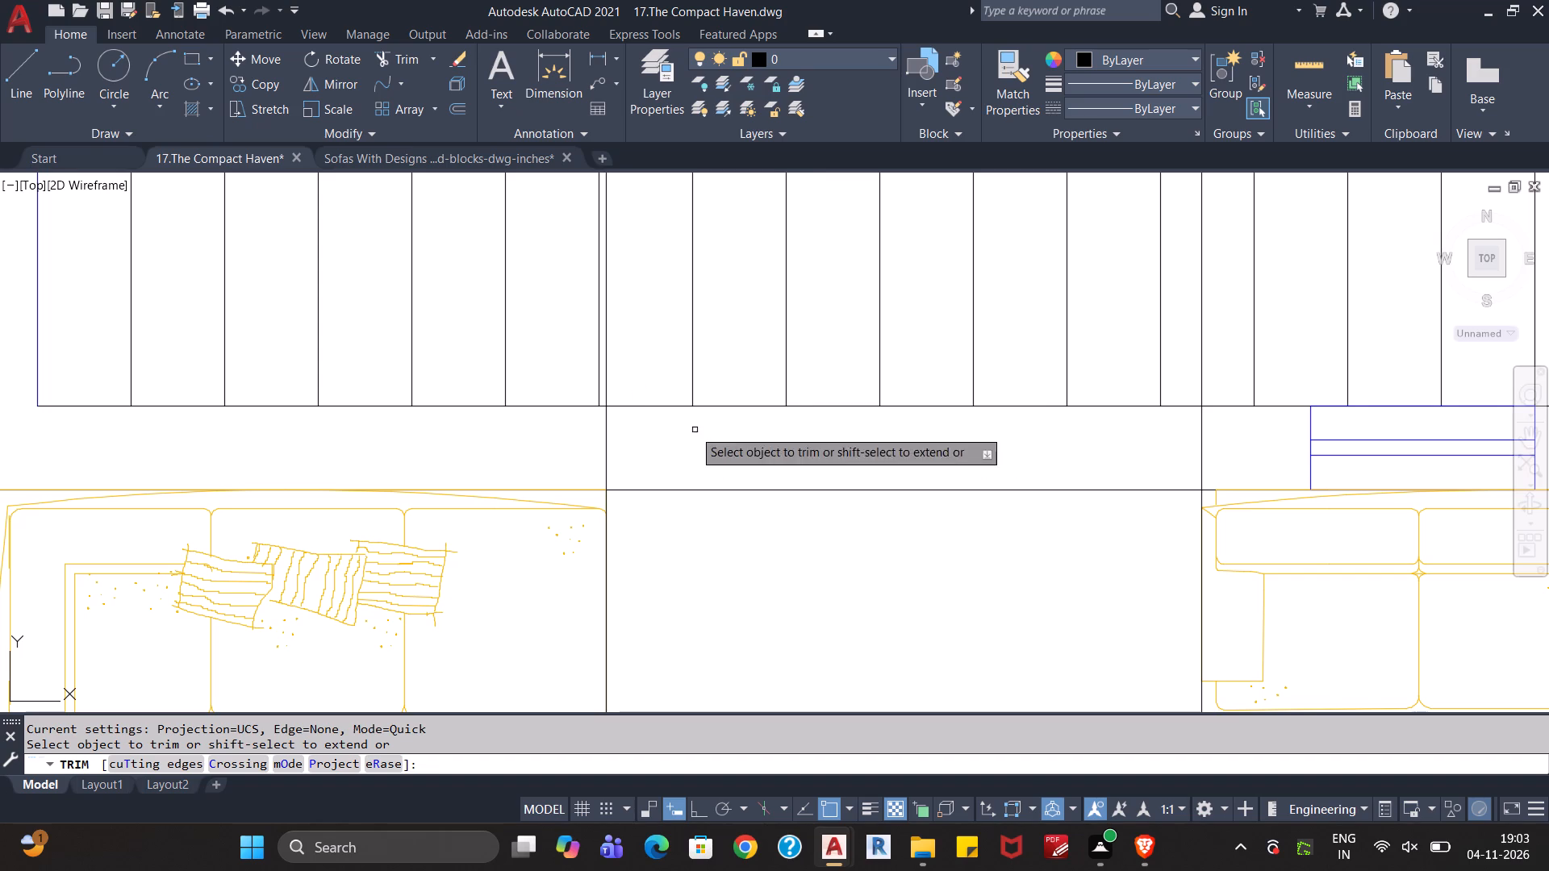
{"action": "left_click", "coordinate": [607, 394]}
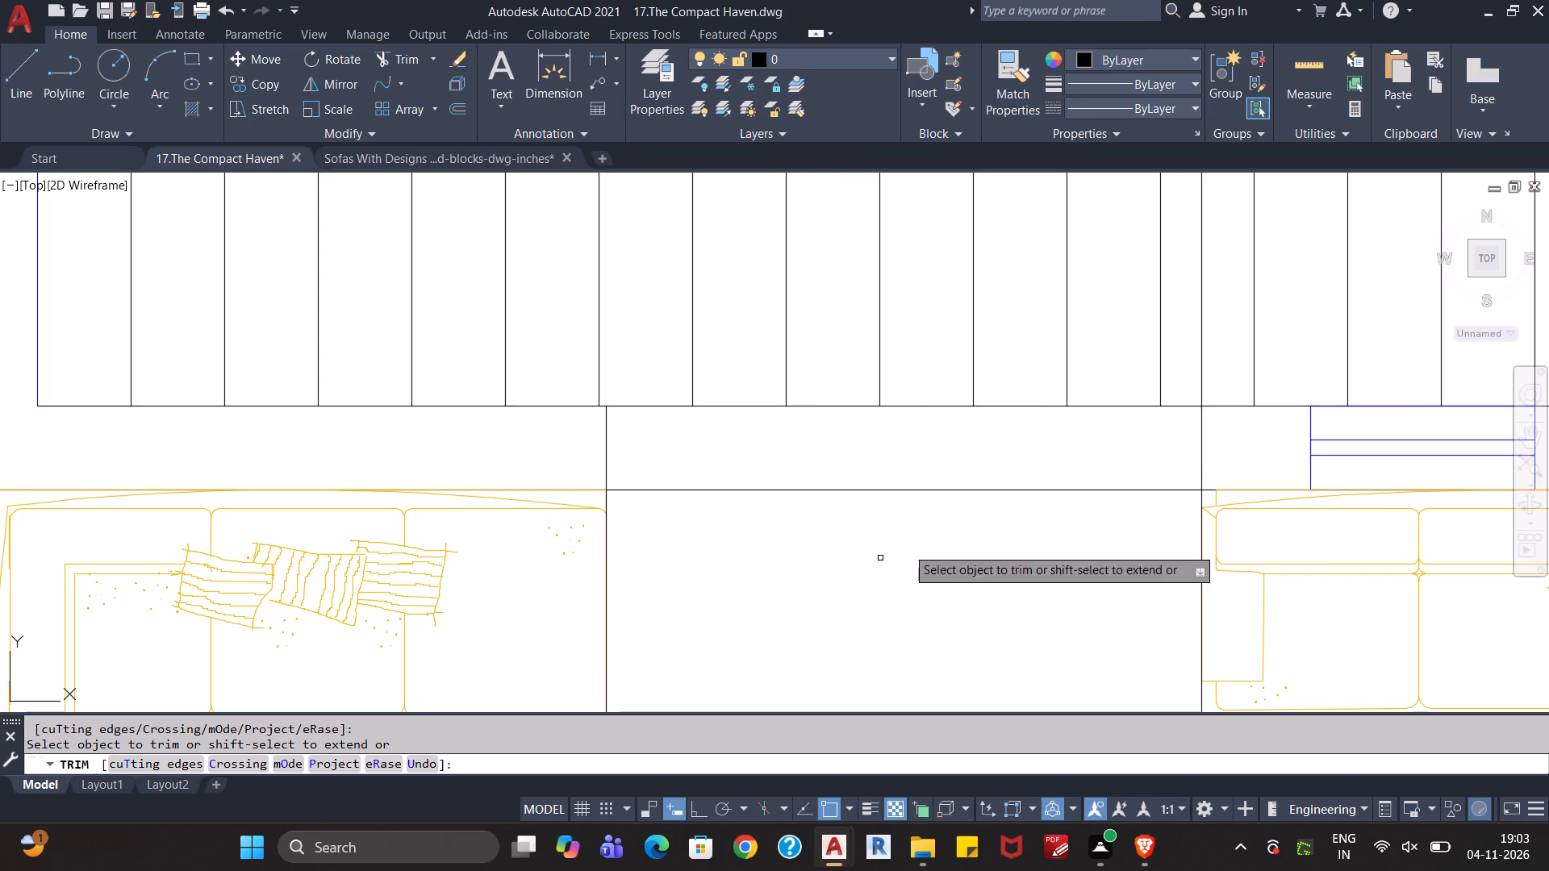
{"action": "left_click", "coordinate": [1200, 376]}
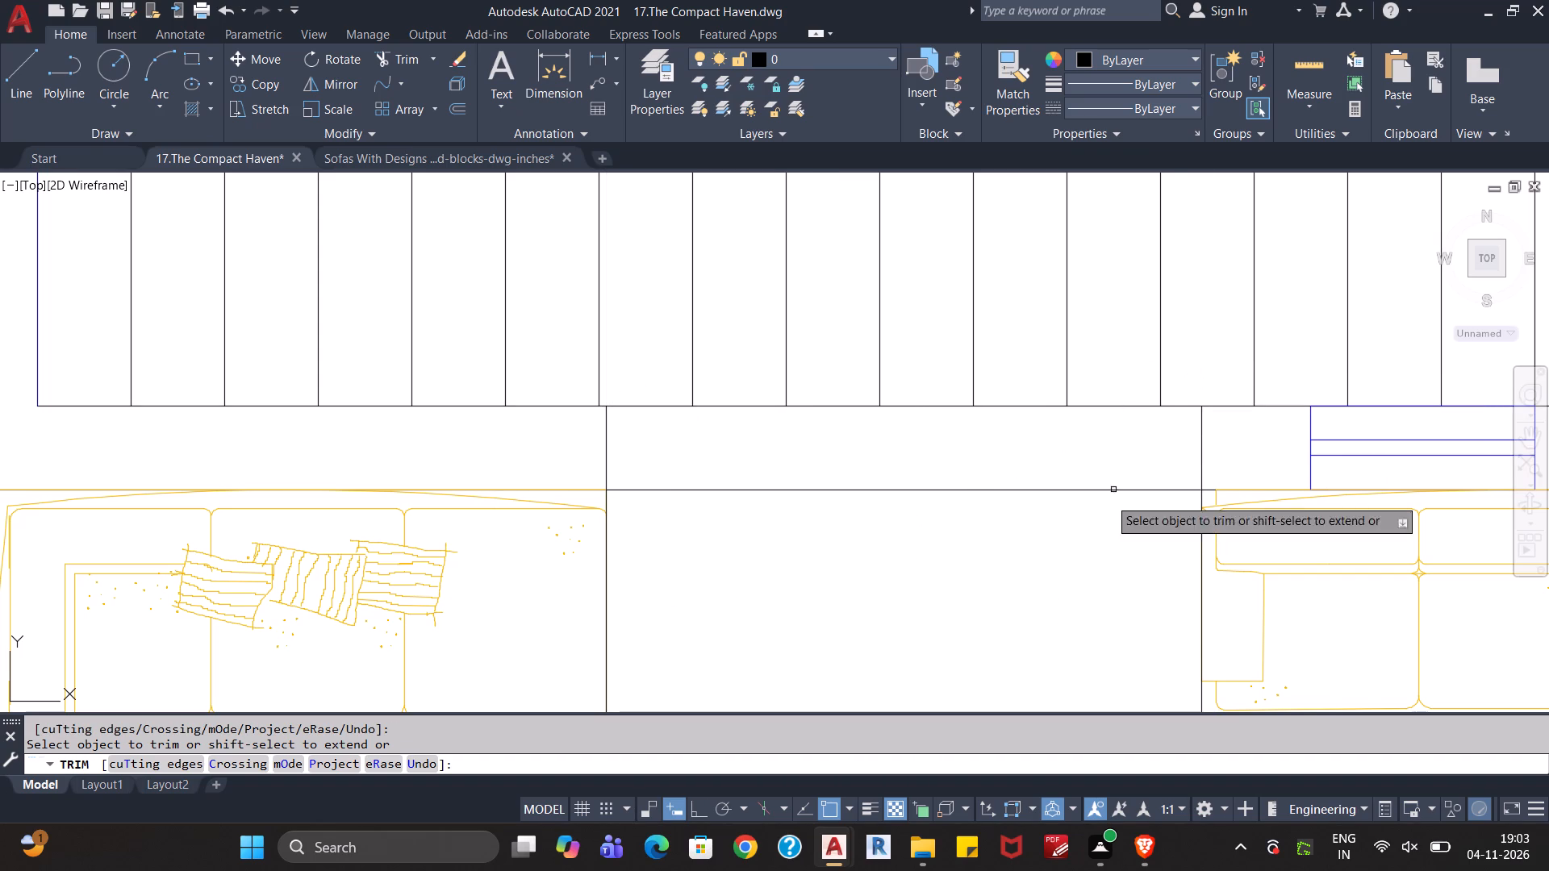
Trim both vertical construction lines at the backyard wall's inner line, on the dining side beside the sofa ends.
{"action": "middle_click_drag", "start_coordinate": [1032, 614], "coordinate": [1038, 415]}
{"action": "scroll", "coordinate": [1033, 475], "scroll_direction": "down", "scroll_amount": 2}
{"action": "middle_click_drag", "start_coordinate": [1009, 534], "coordinate": [1001, 496]}
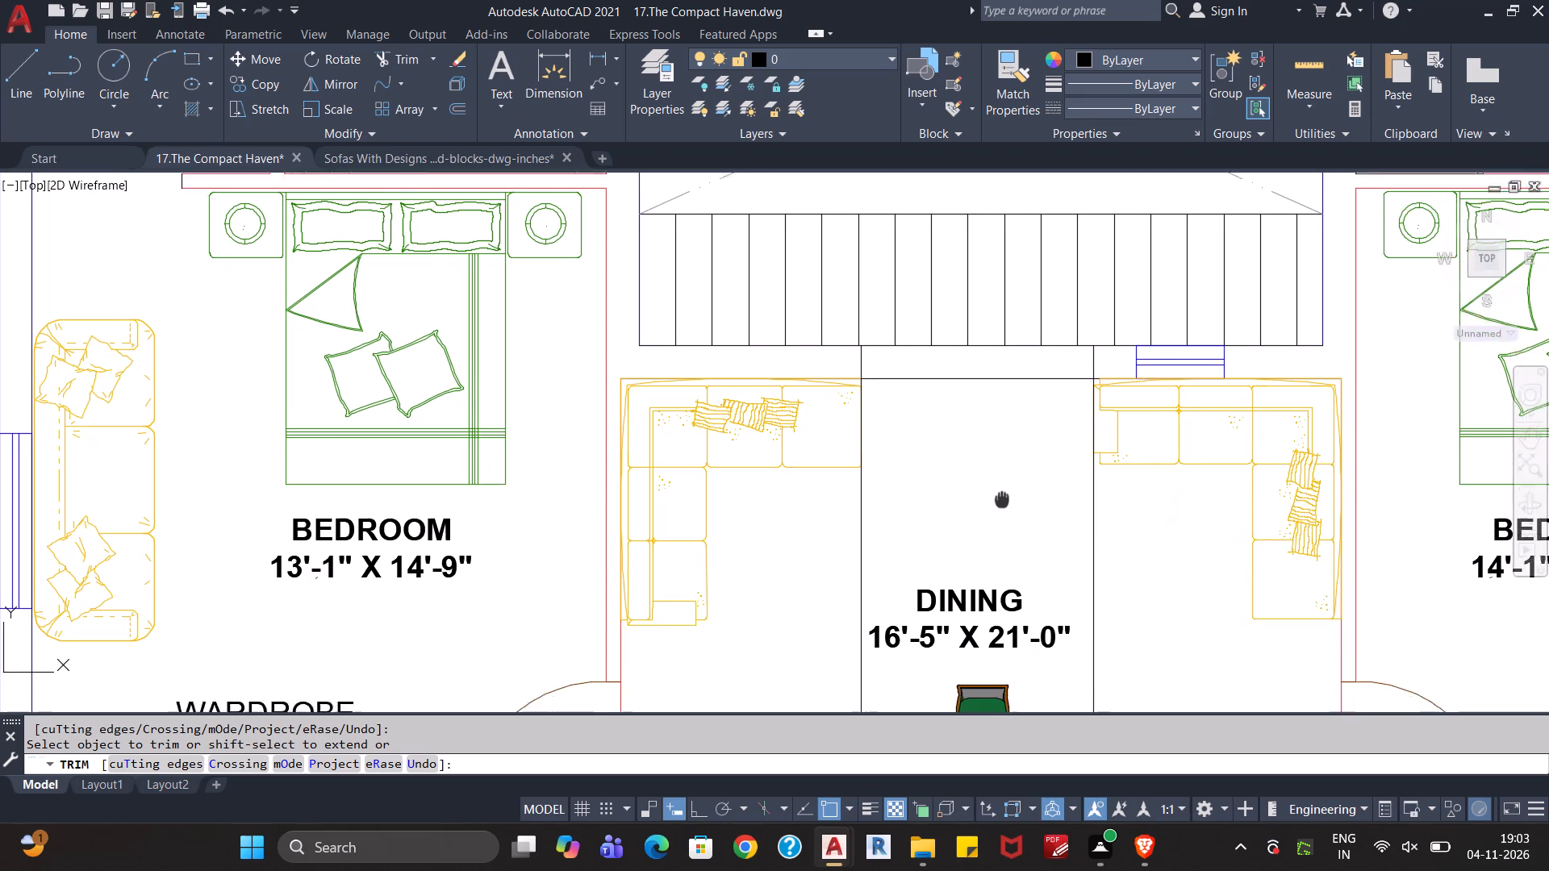
{"action": "middle_click_drag", "start_coordinate": [1001, 496], "coordinate": [996, 481]}
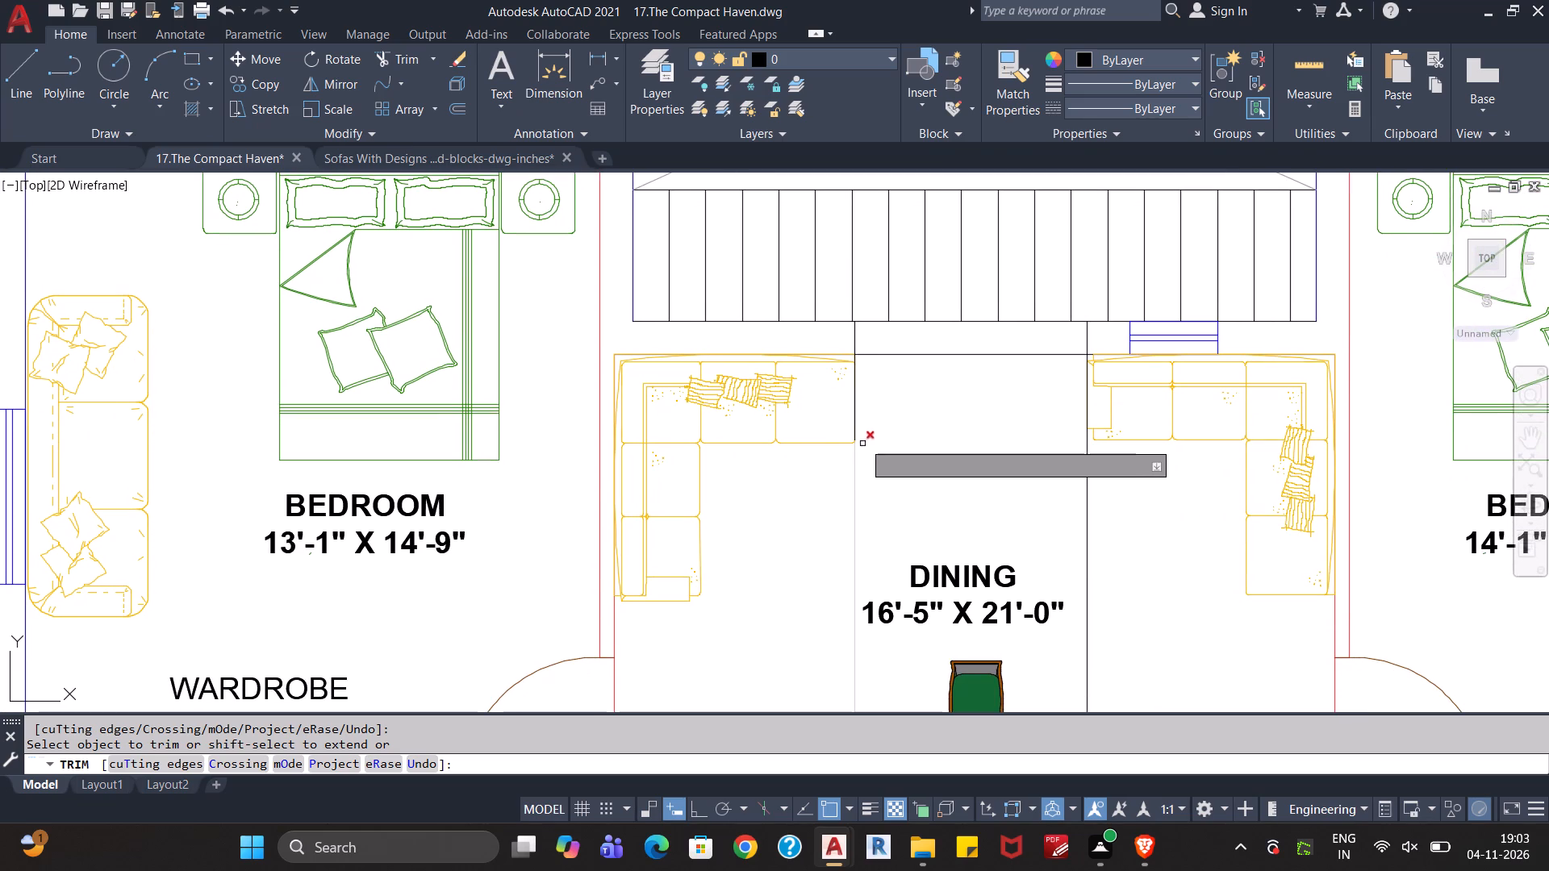
{"action": "scroll", "coordinate": [878, 374], "scroll_direction": "up", "scroll_amount": 2}
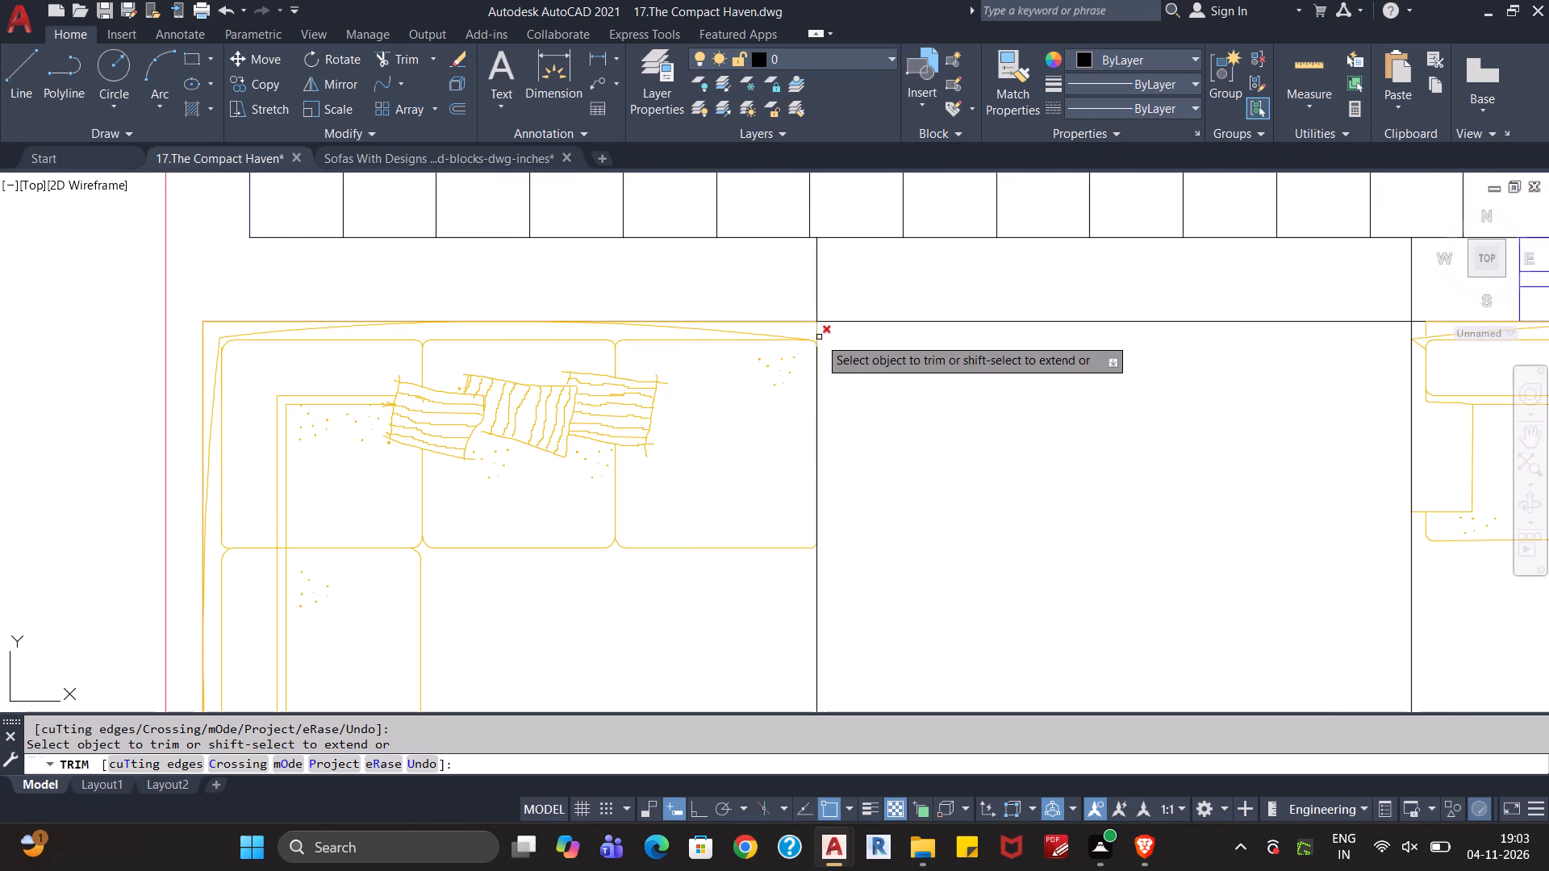
{"action": "left_click", "coordinate": [819, 337]}
{"action": "left_click_drag", "start_coordinate": [1196, 367], "coordinate": [1309, 340]}
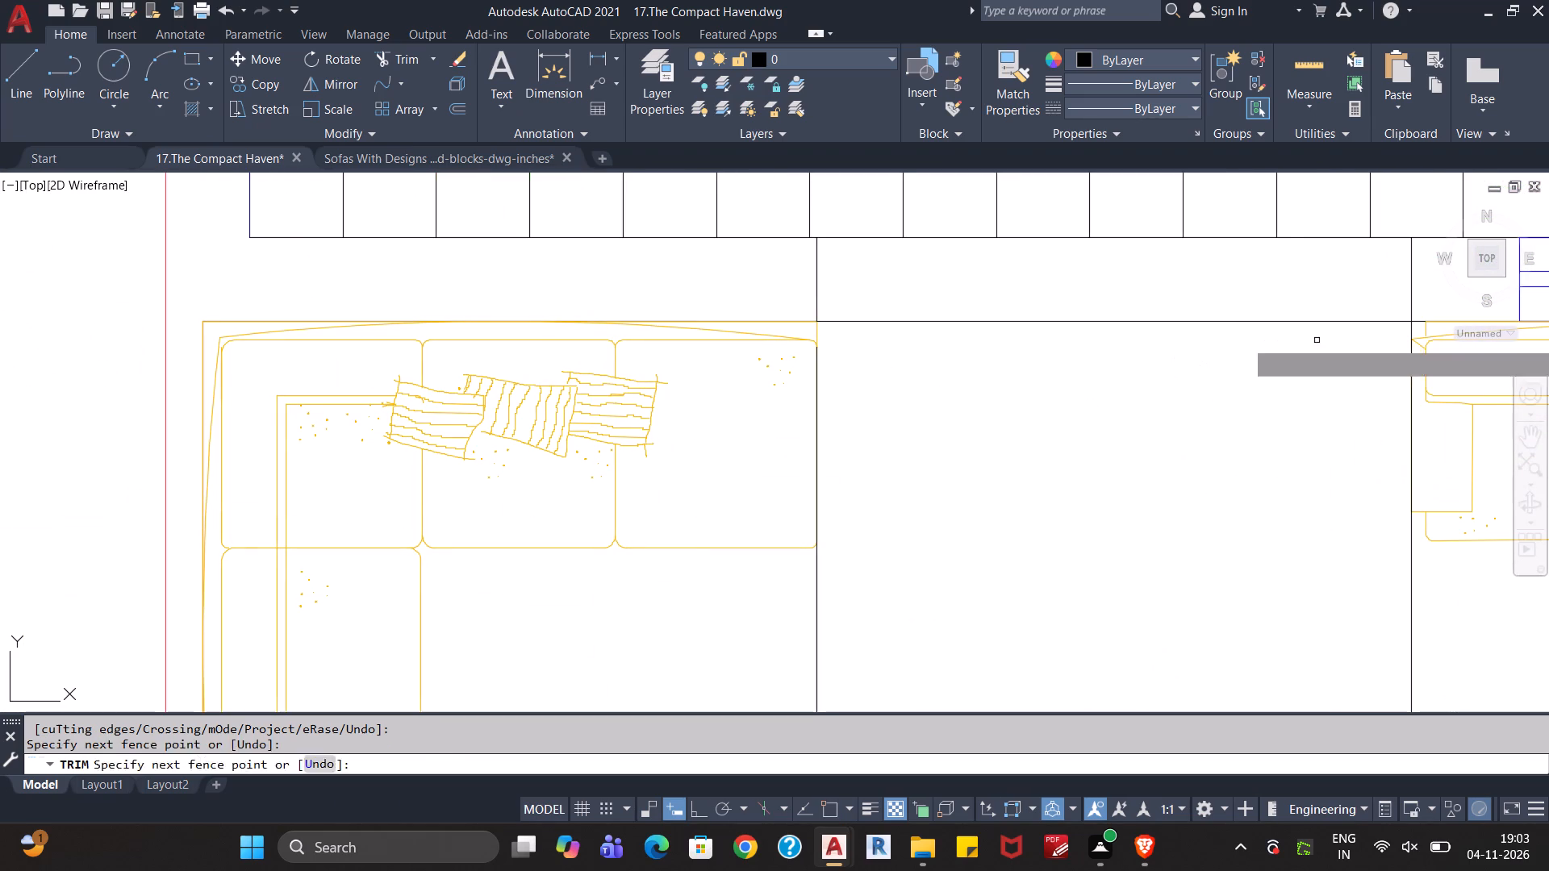
{"action": "left_click", "coordinate": [1411, 335]}
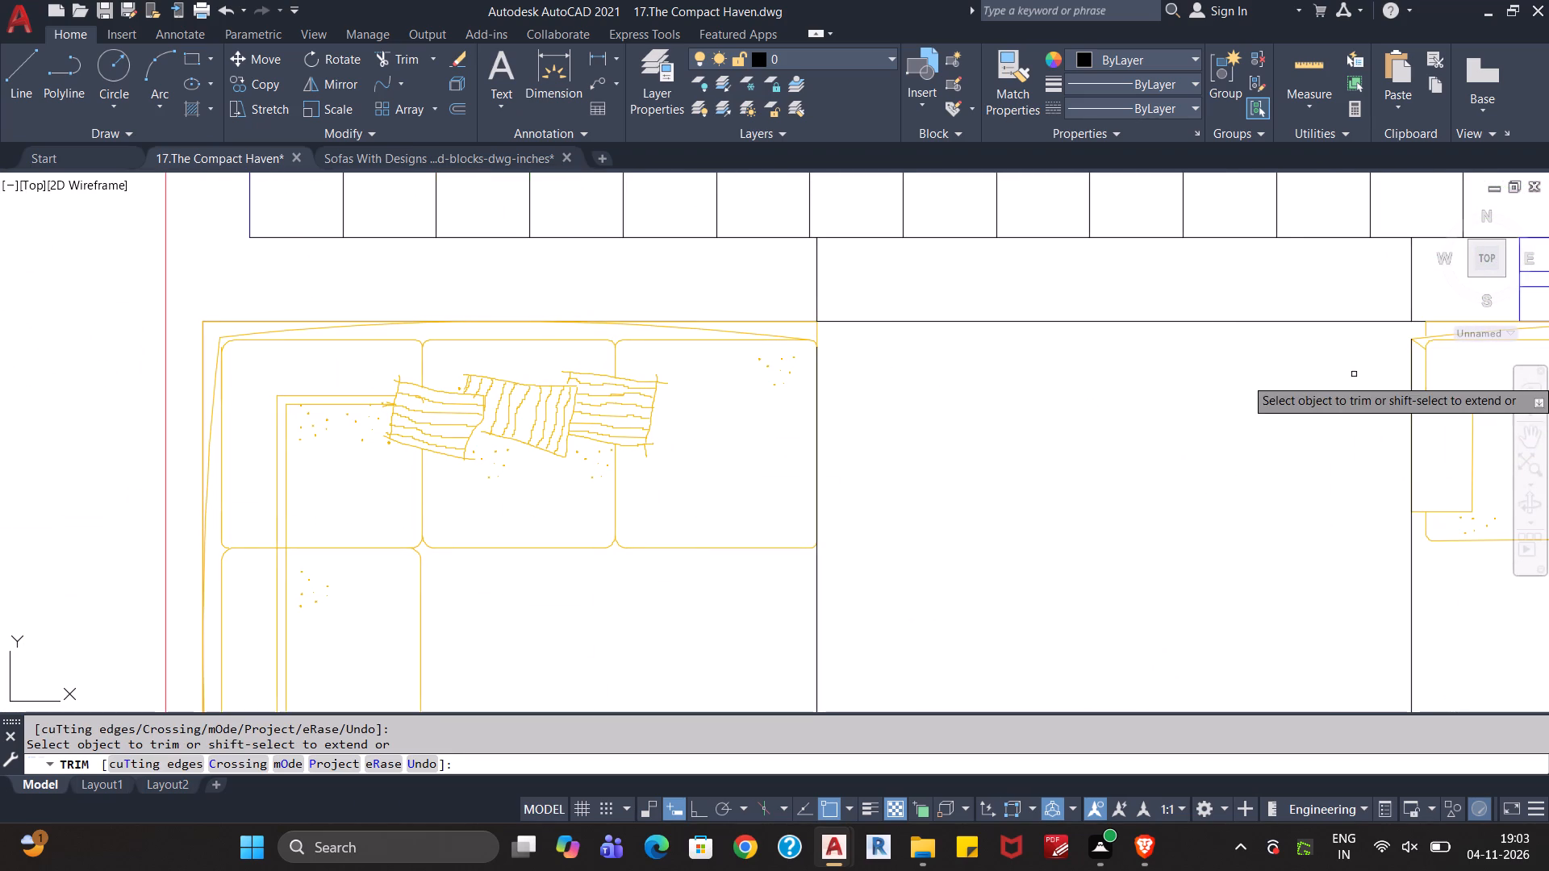
{"action": "key", "text": "Escape"}
{"action": "key", "text": "Escape"}
{"action": "key", "text": "Escape"}
Delete the two leftover construction line pieces running down through the dining room from the sofa ends.
{"action": "scroll", "coordinate": [1244, 500], "scroll_direction": "down", "scroll_amount": 1}
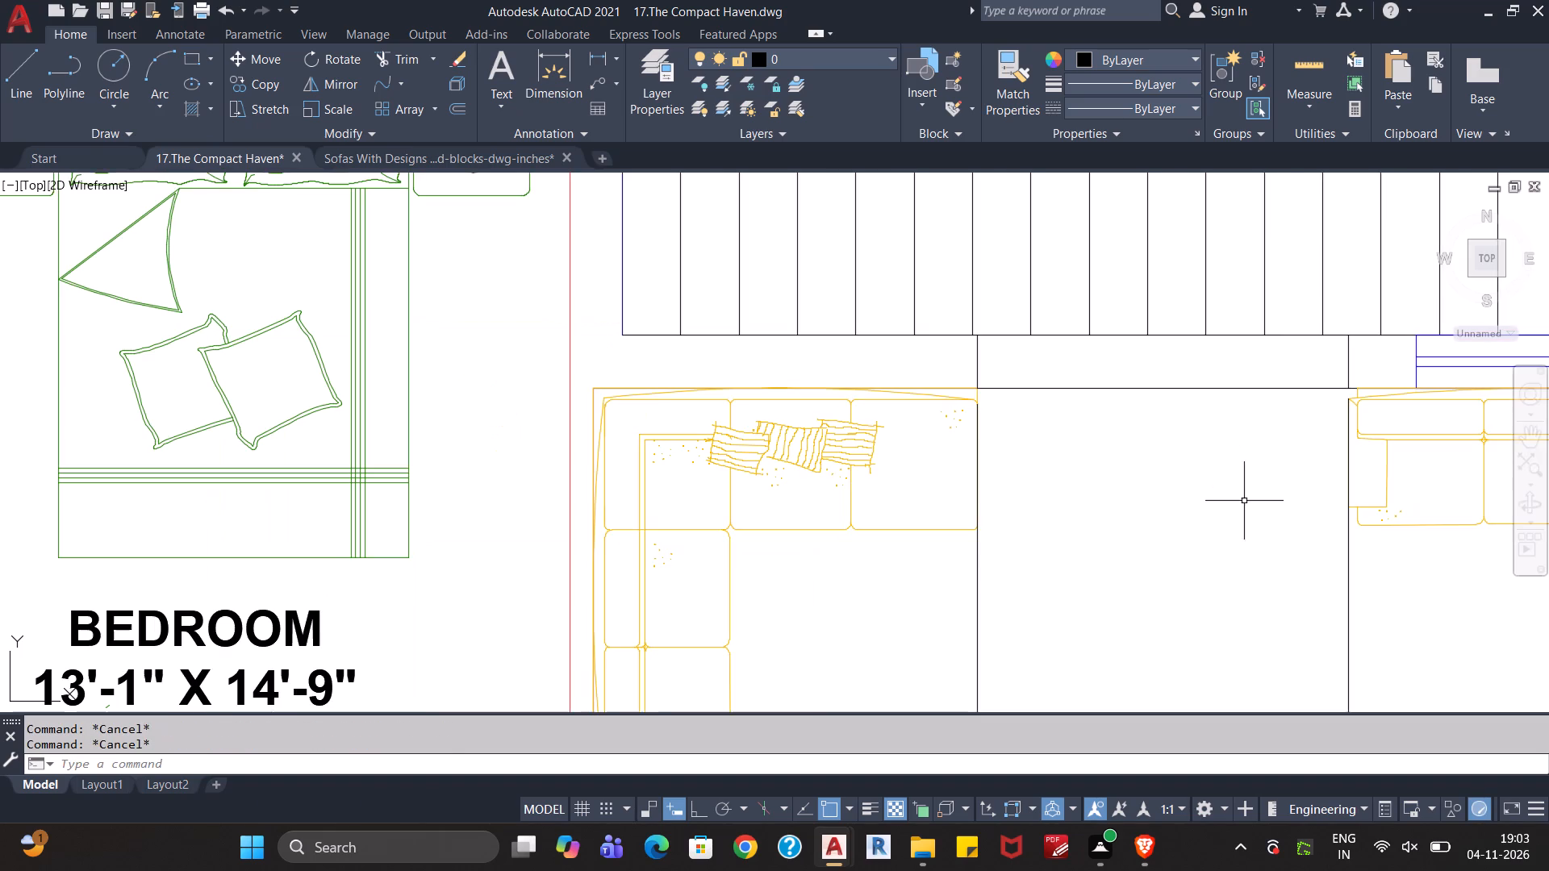
{"action": "middle_click_drag", "start_coordinate": [1231, 523], "coordinate": [1188, 481]}
{"action": "left_click", "coordinate": [1334, 572]}
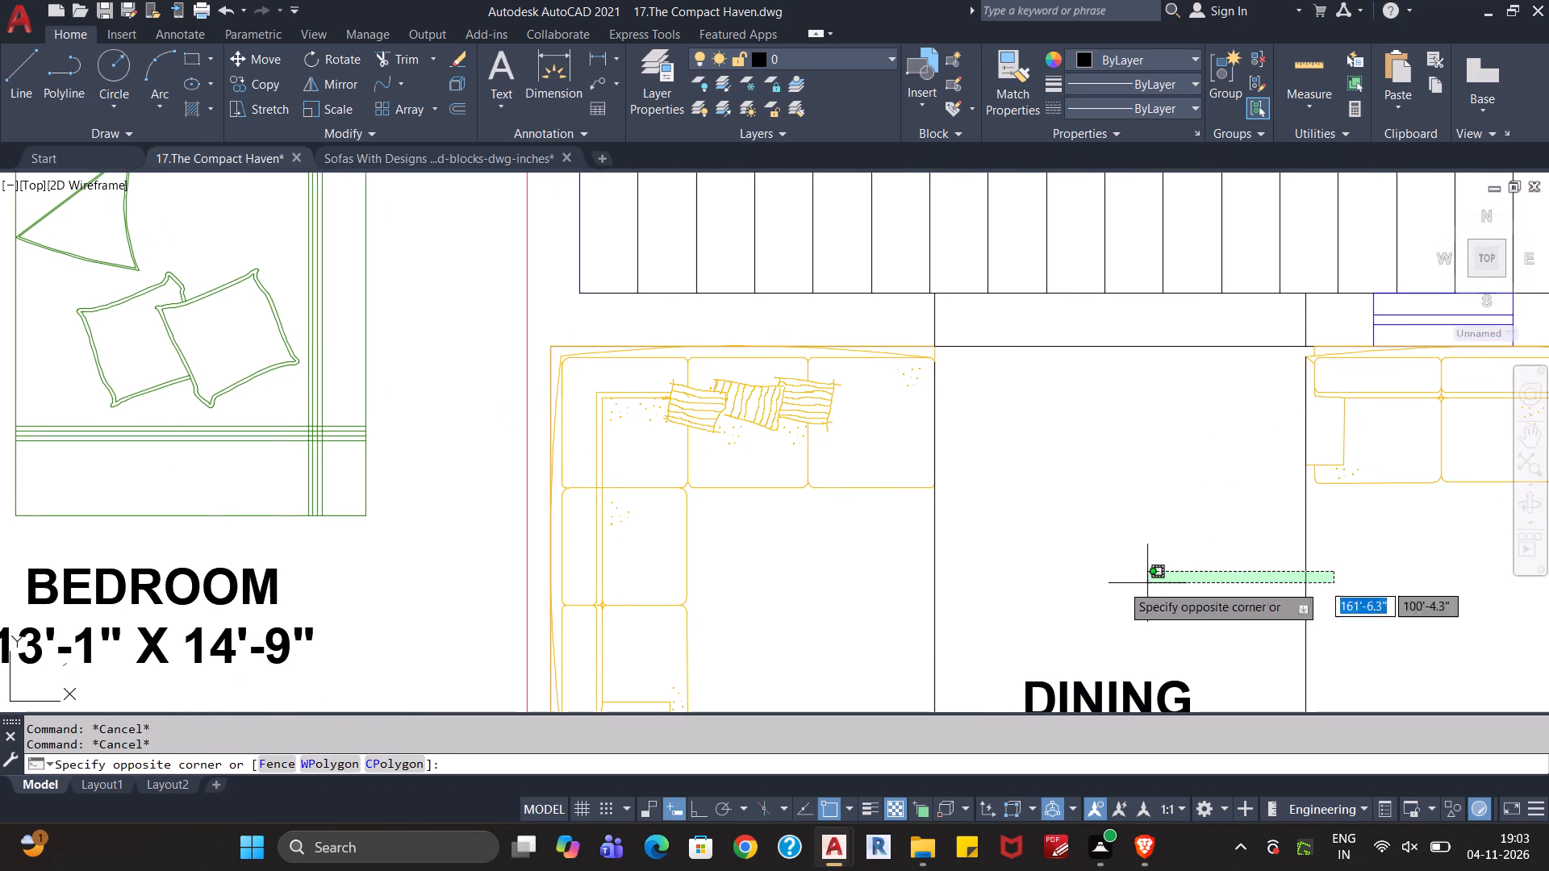
{"action": "left_click", "coordinate": [906, 591]}
{"action": "scroll", "coordinate": [1043, 557], "scroll_direction": "down", "scroll_amount": 4}
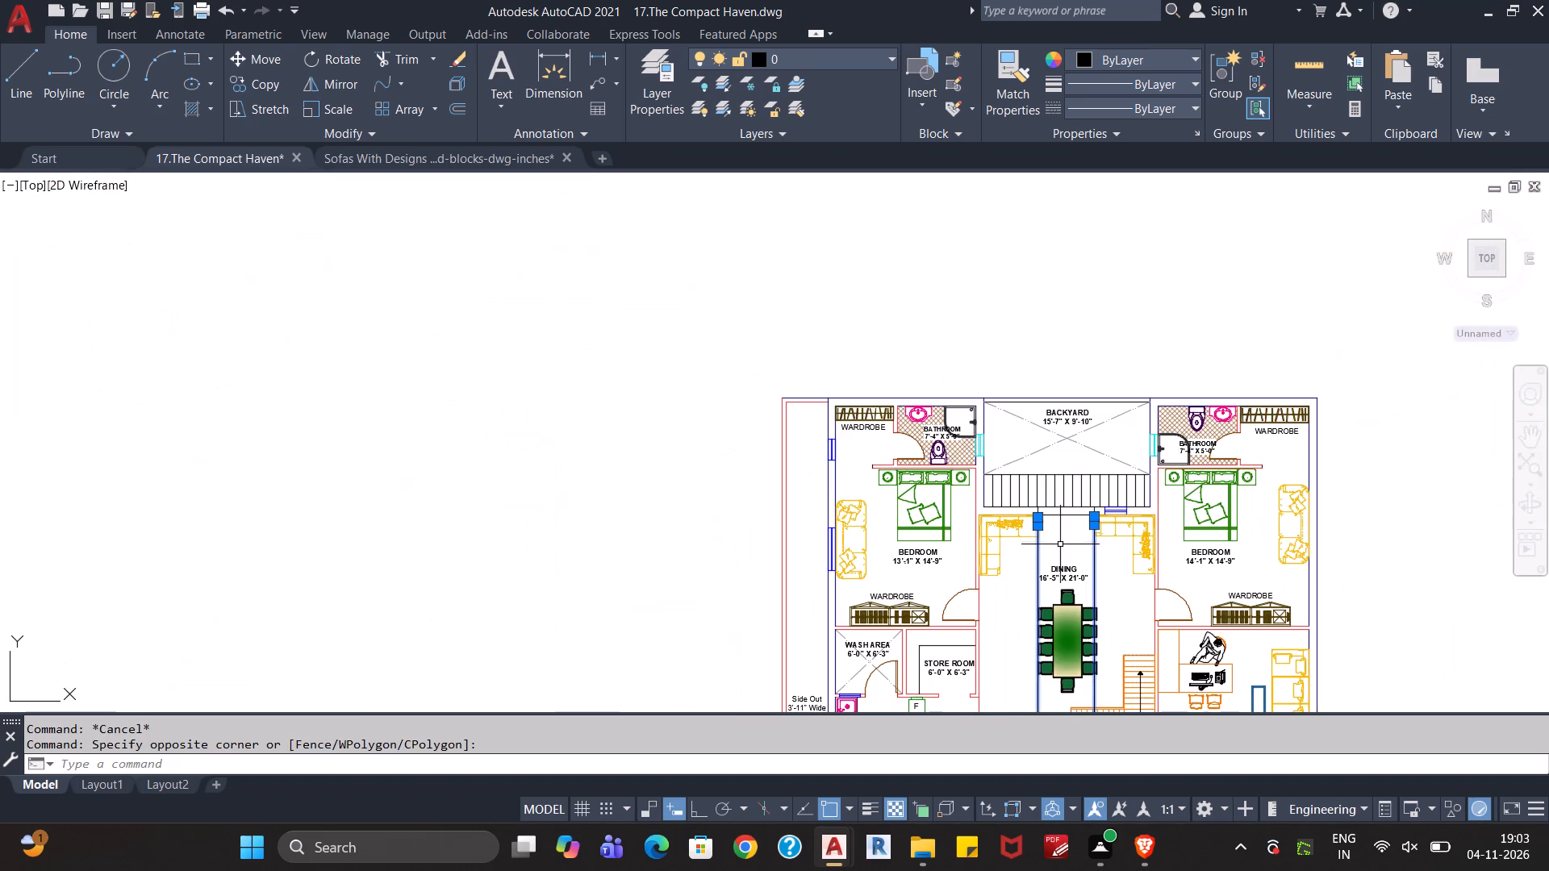
{"action": "scroll", "coordinate": [1059, 556], "scroll_direction": "up", "scroll_amount": 2}
{"action": "key", "text": "Delete"}
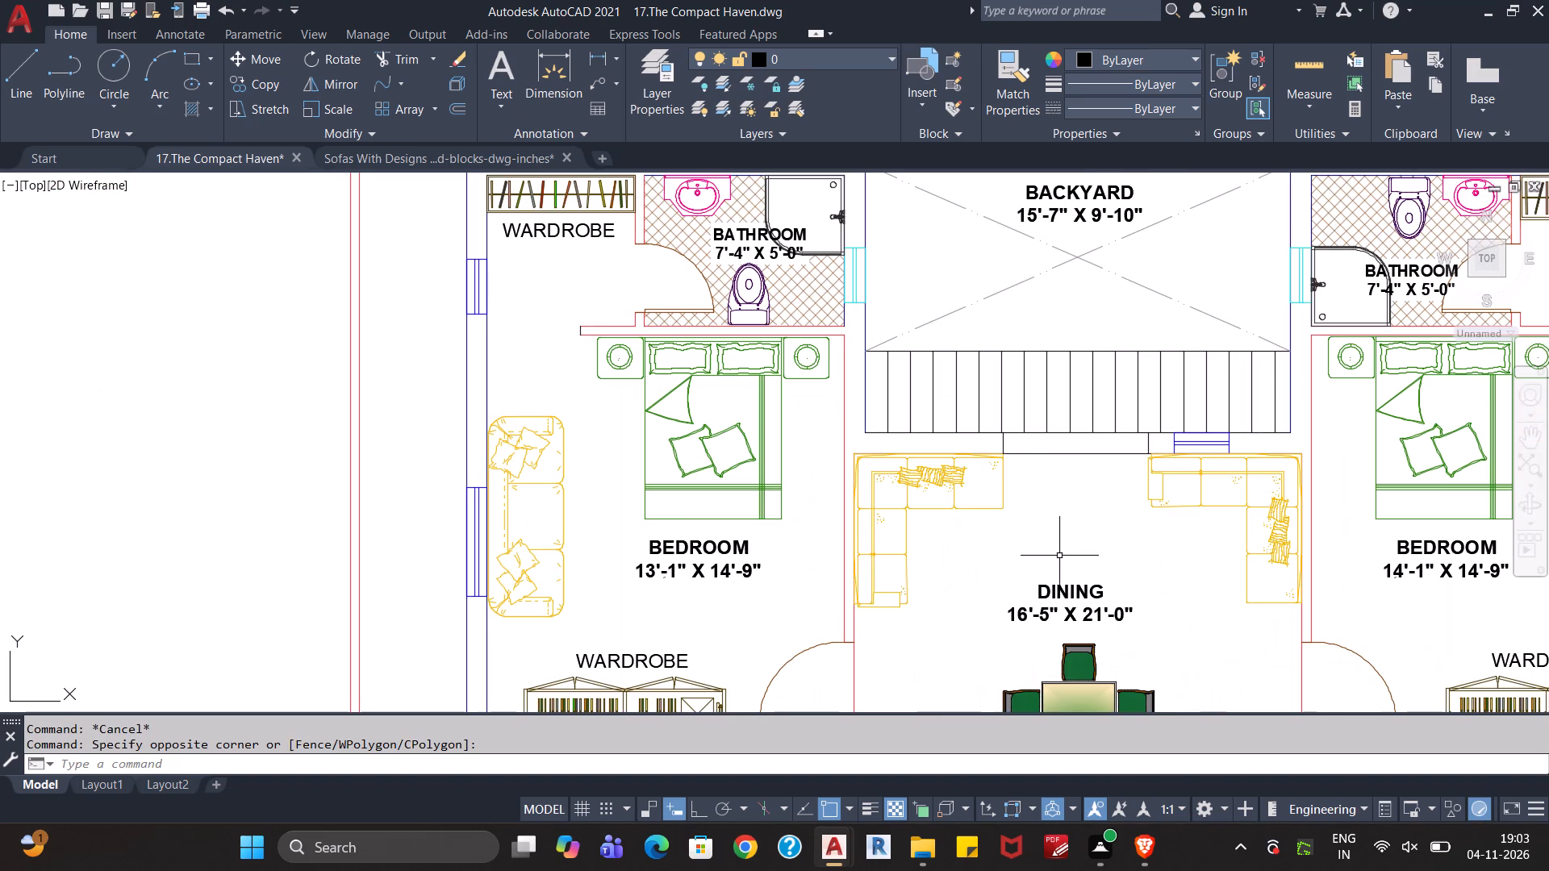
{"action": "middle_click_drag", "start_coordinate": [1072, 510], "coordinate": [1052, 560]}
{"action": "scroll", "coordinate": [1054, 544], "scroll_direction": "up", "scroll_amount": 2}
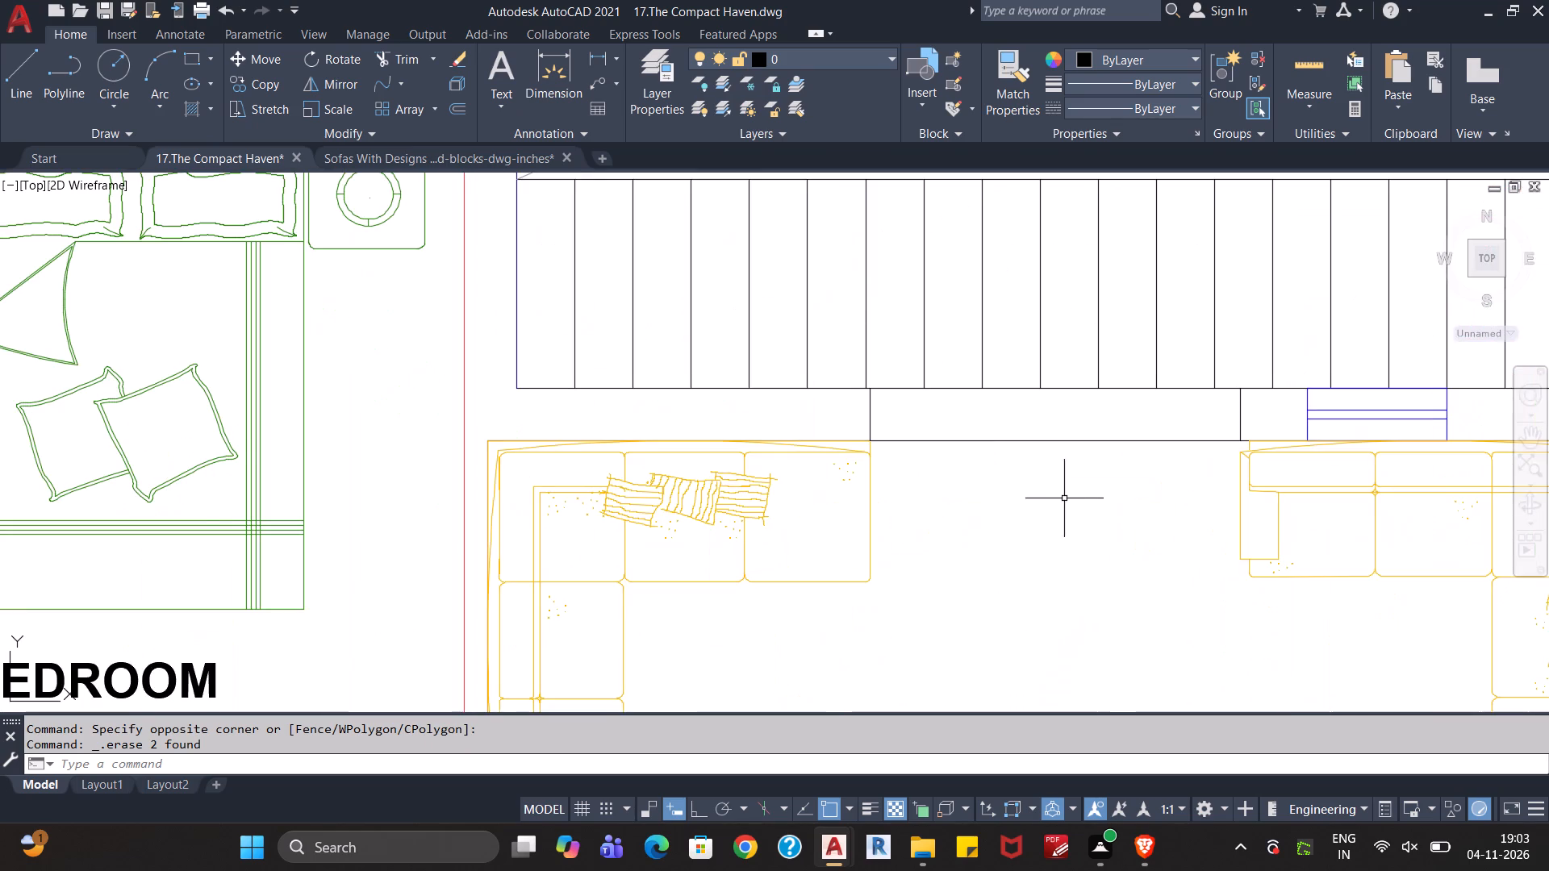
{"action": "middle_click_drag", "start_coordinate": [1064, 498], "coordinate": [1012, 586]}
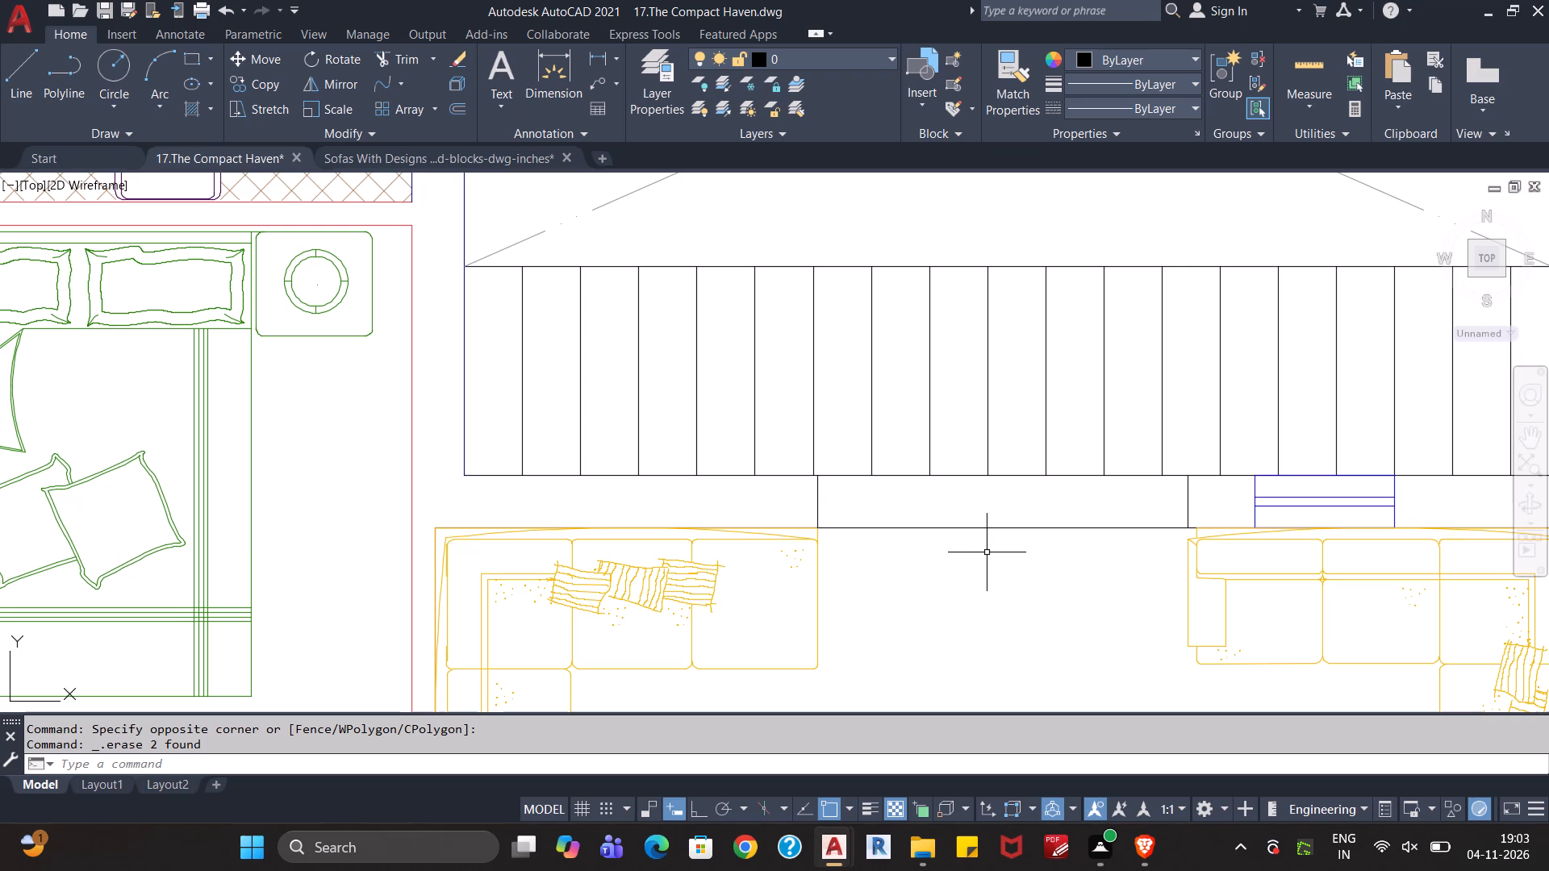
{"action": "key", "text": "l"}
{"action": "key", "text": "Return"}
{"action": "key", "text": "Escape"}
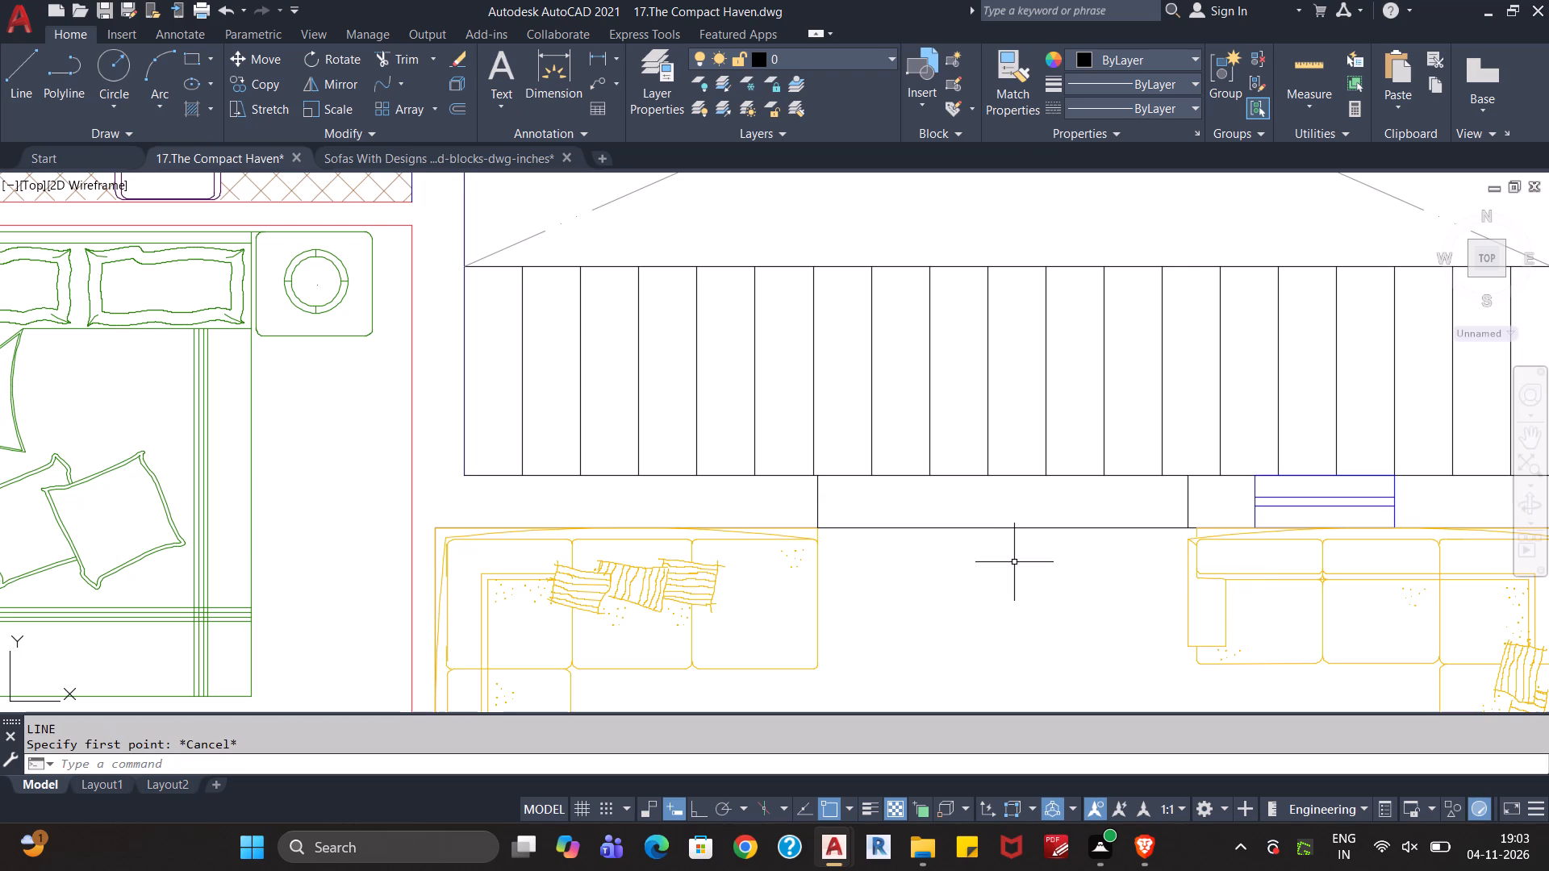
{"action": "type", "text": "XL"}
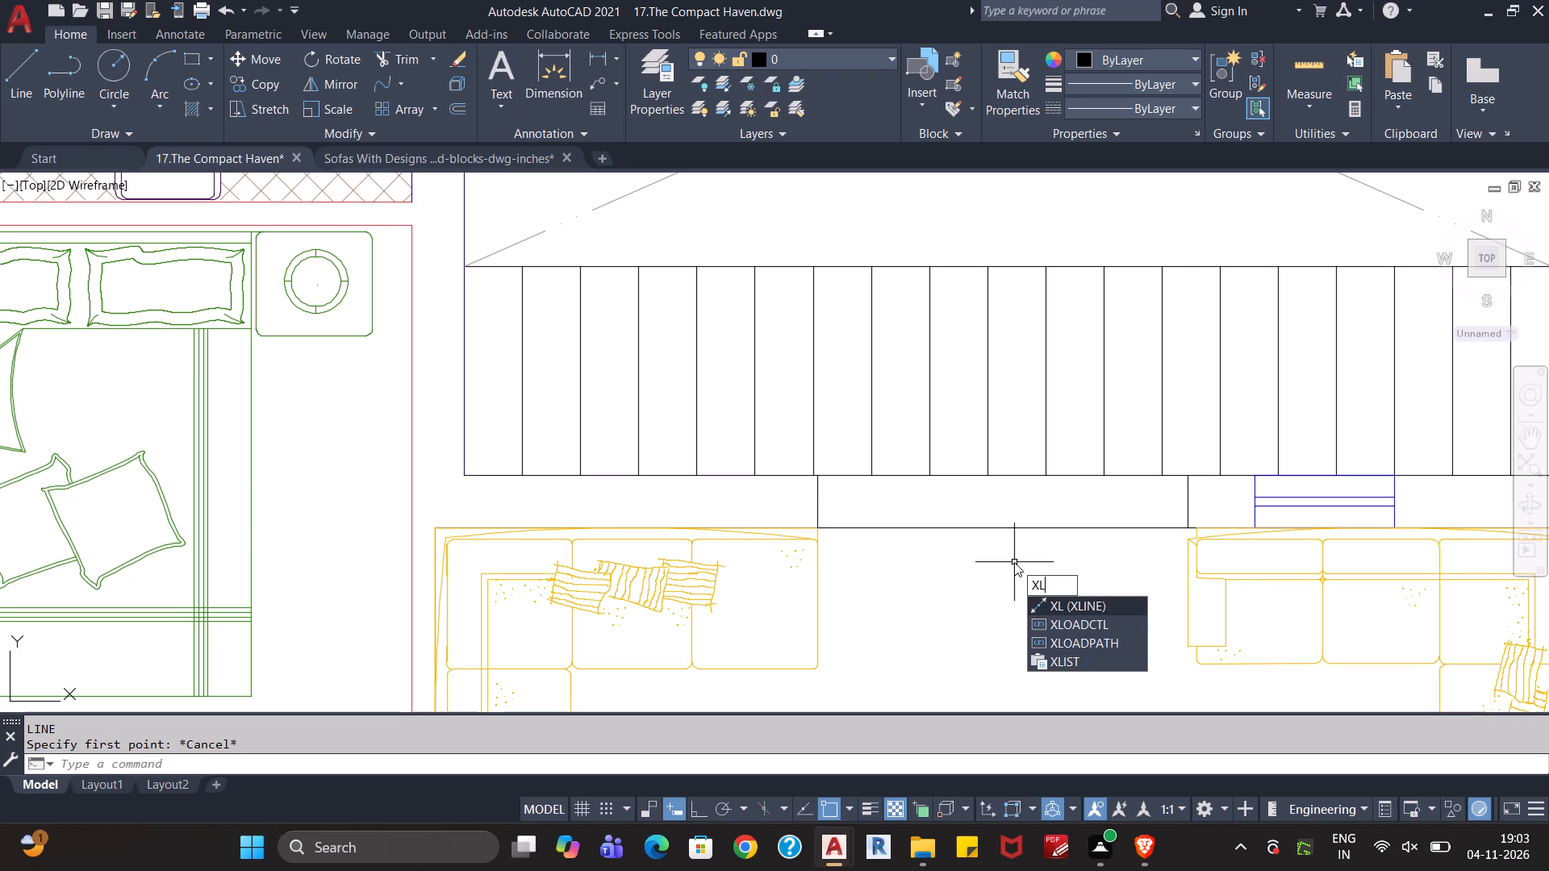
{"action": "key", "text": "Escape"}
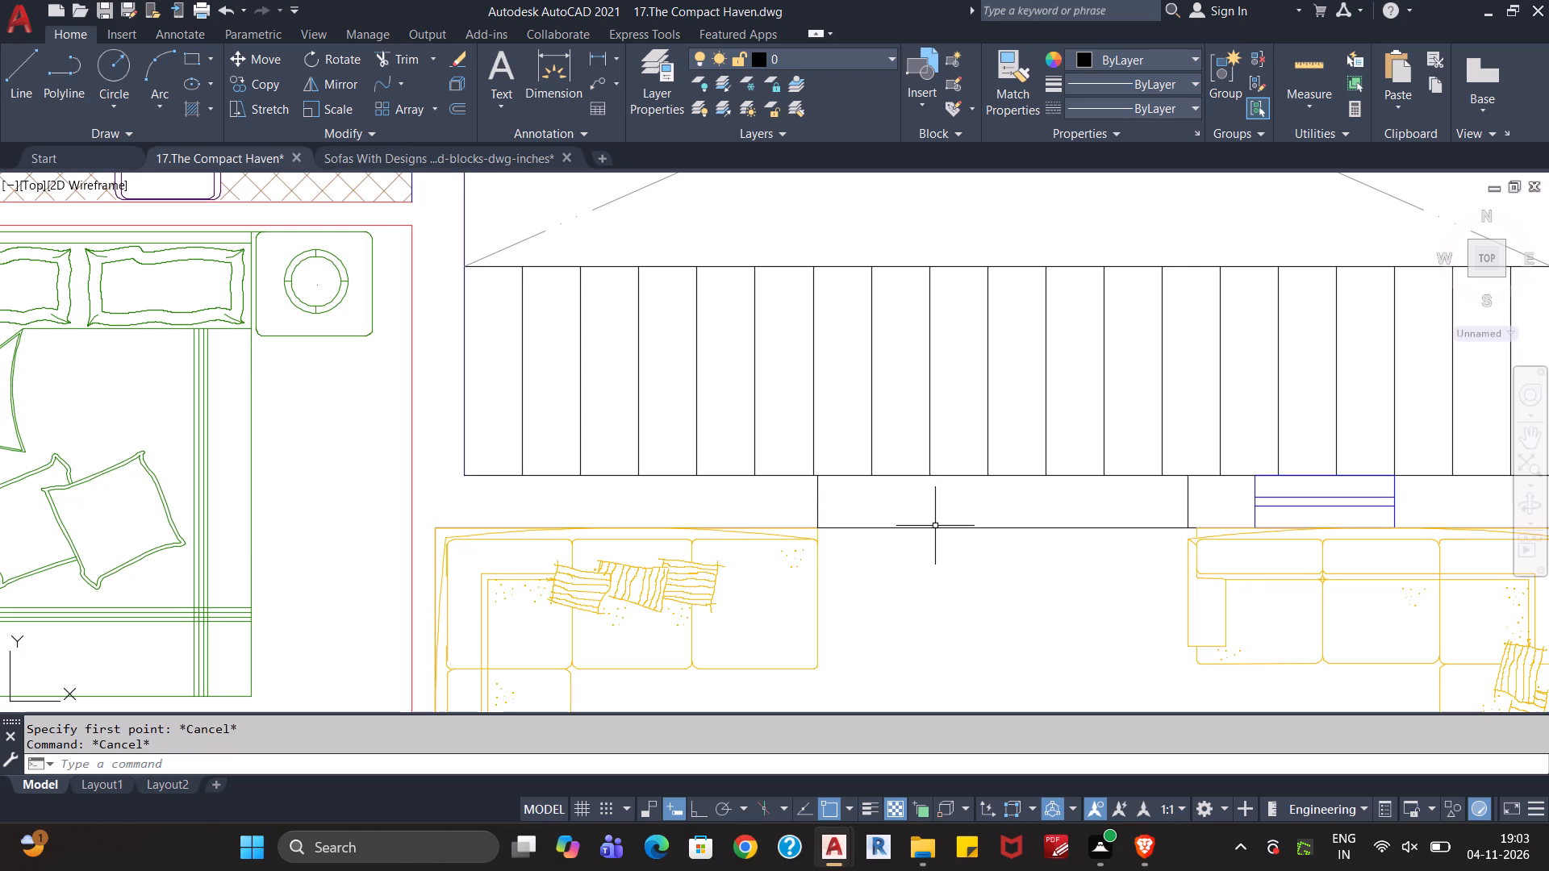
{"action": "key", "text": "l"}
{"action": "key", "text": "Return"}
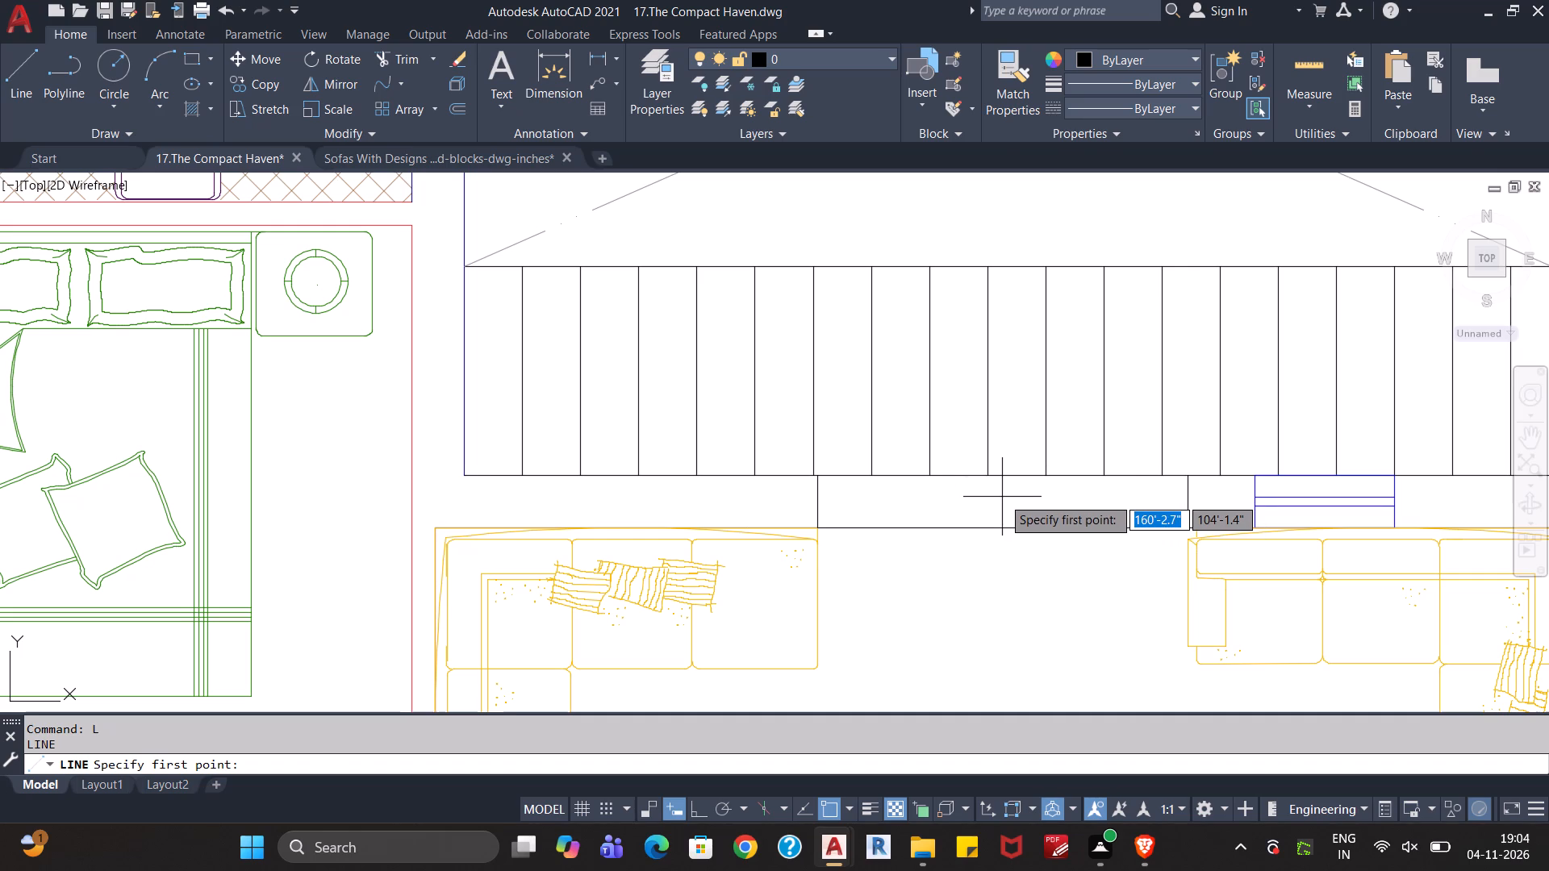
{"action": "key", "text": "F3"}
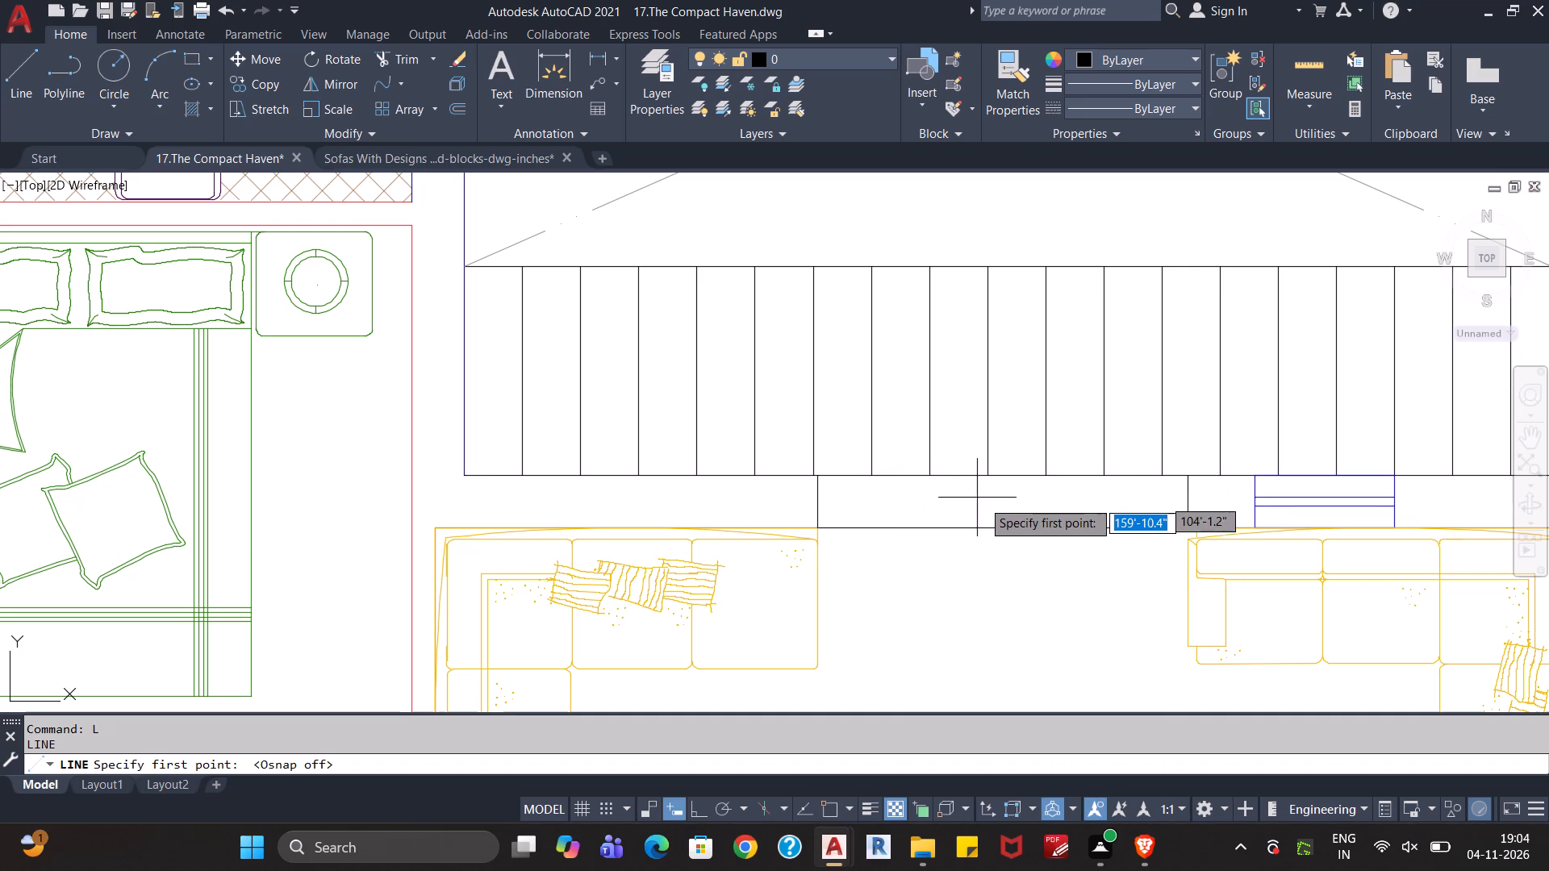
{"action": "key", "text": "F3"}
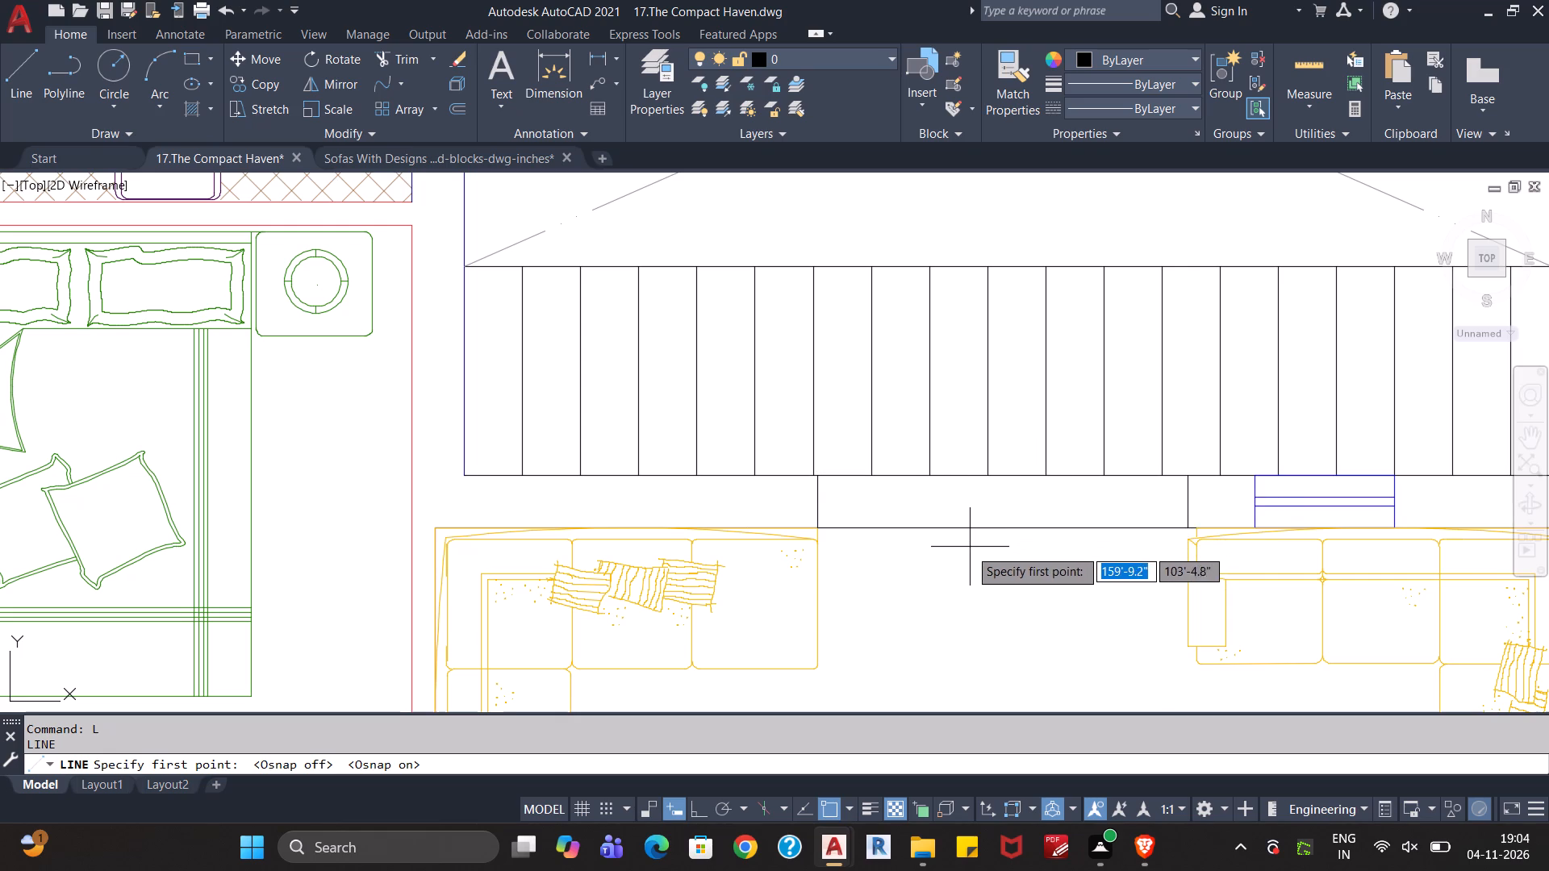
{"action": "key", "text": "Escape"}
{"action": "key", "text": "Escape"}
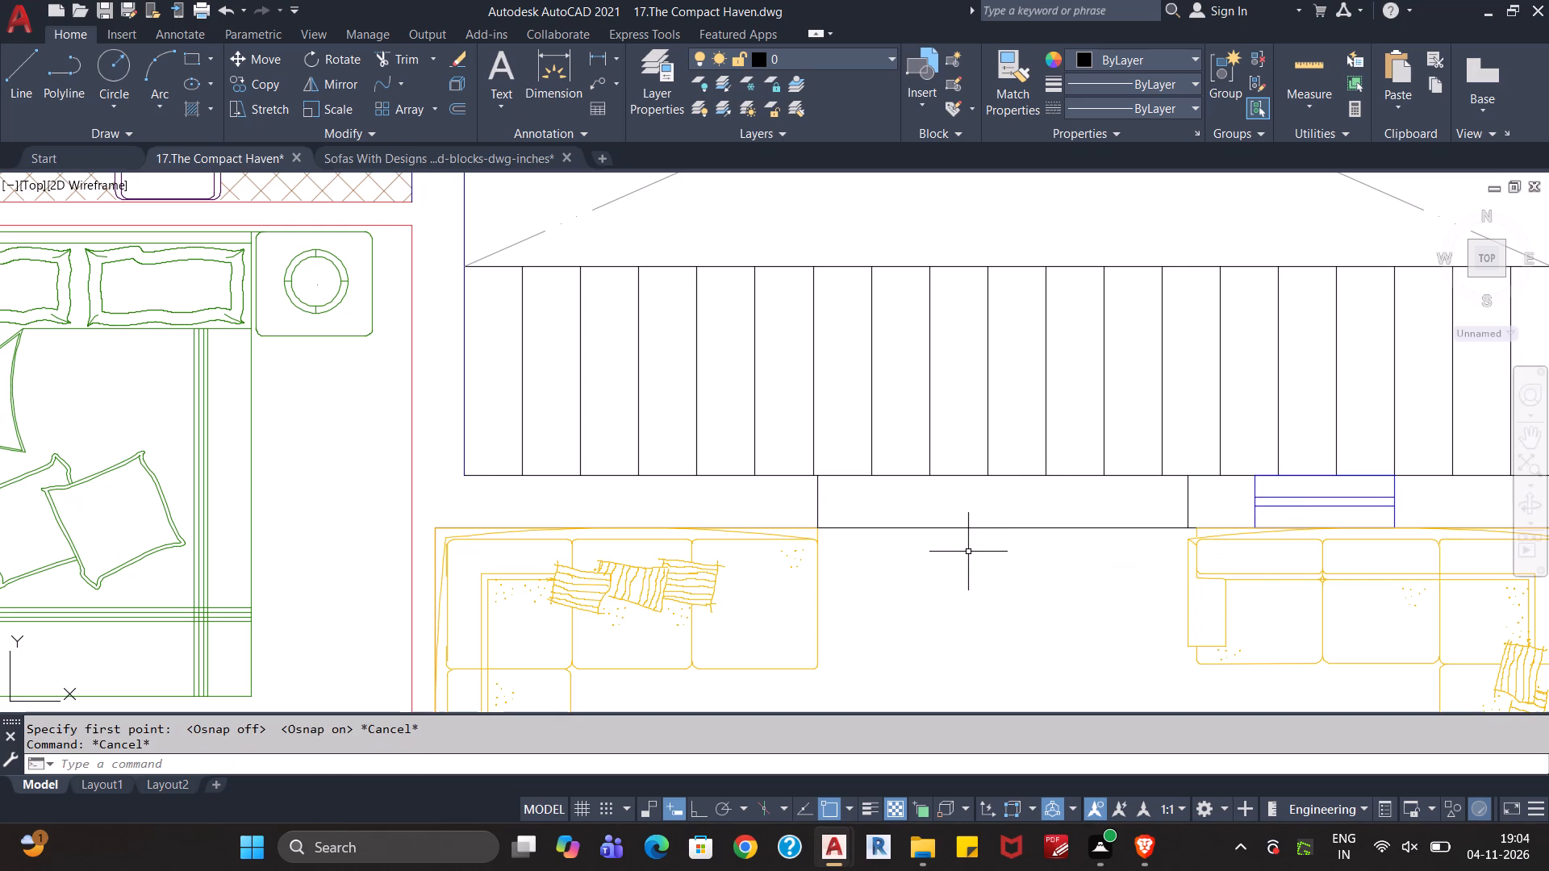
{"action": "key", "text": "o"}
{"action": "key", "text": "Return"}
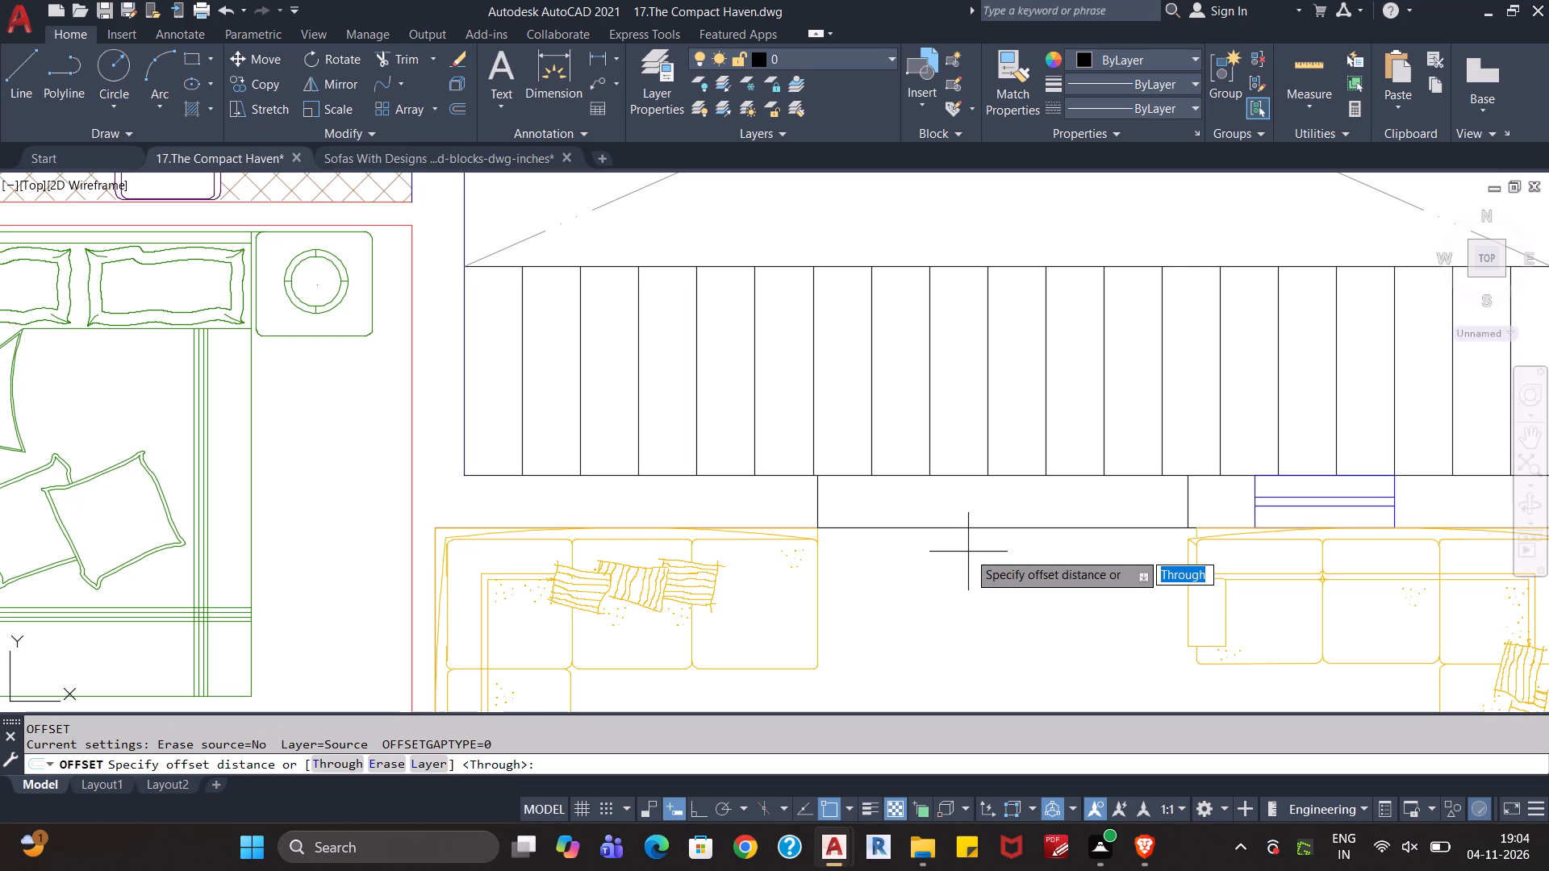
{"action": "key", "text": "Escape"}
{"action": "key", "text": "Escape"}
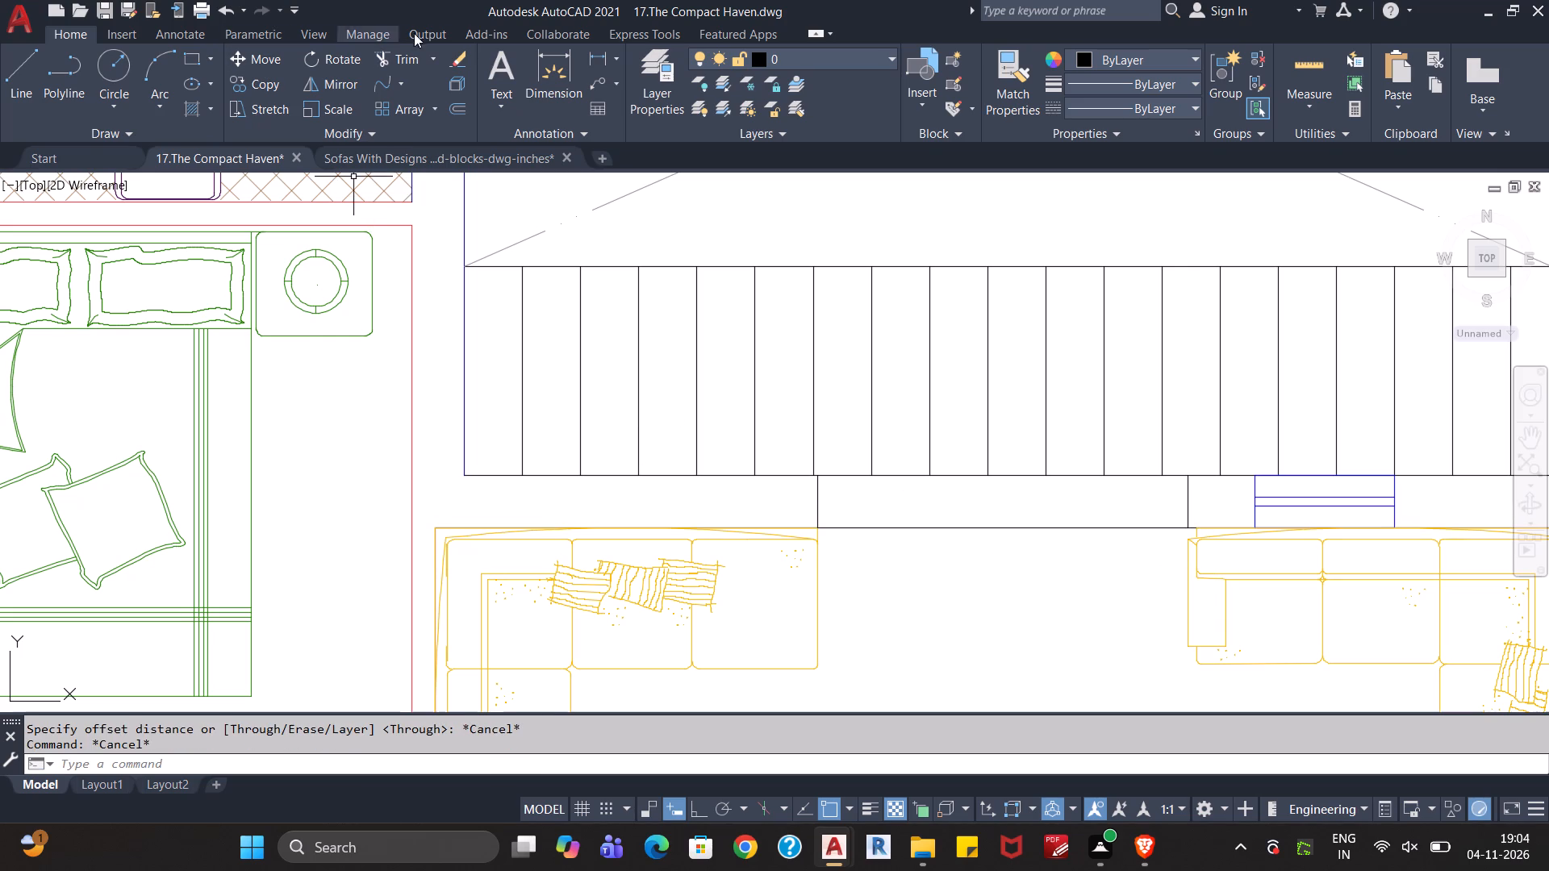
Create a centerline between the two short vertical lines crossing the backyard wall between the sofas.
{"action": "left_click", "coordinate": [204, 35]}
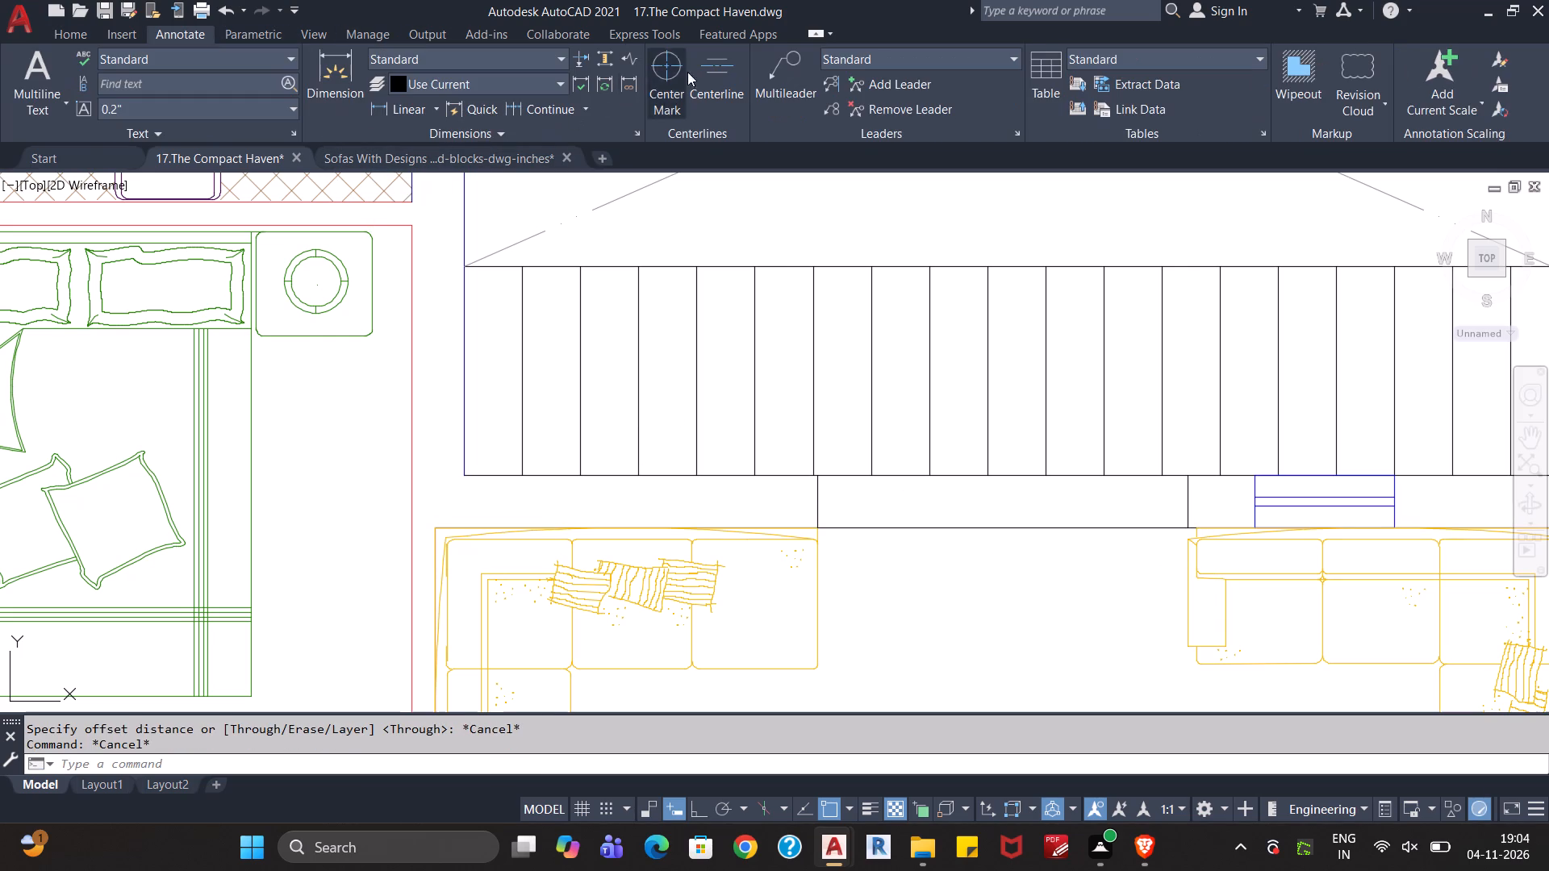
{"action": "left_click", "coordinate": [712, 71]}
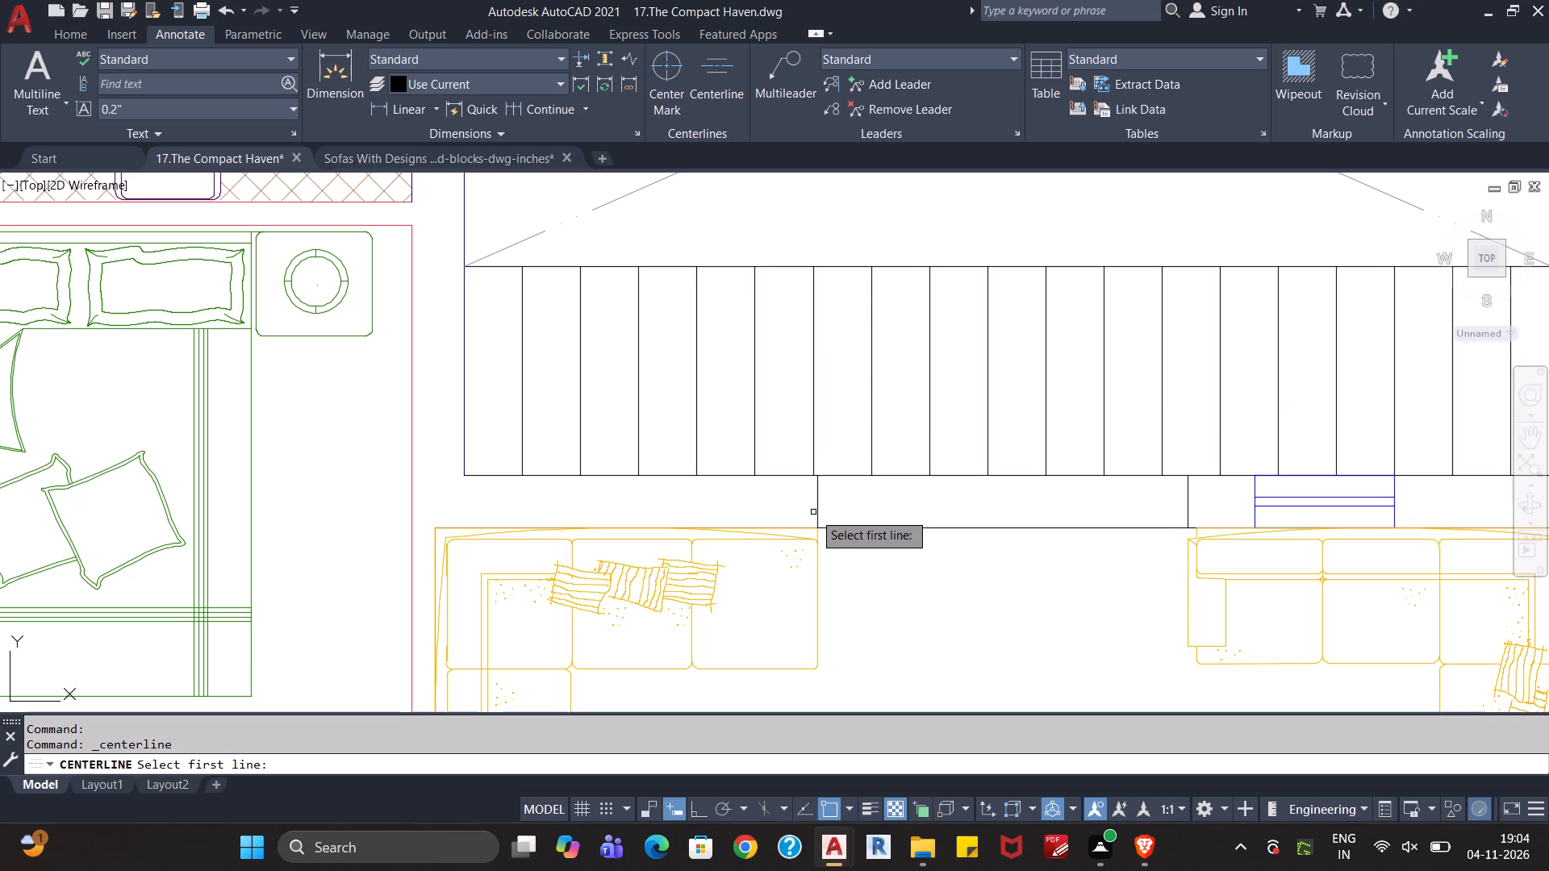
{"action": "left_click", "coordinate": [815, 509]}
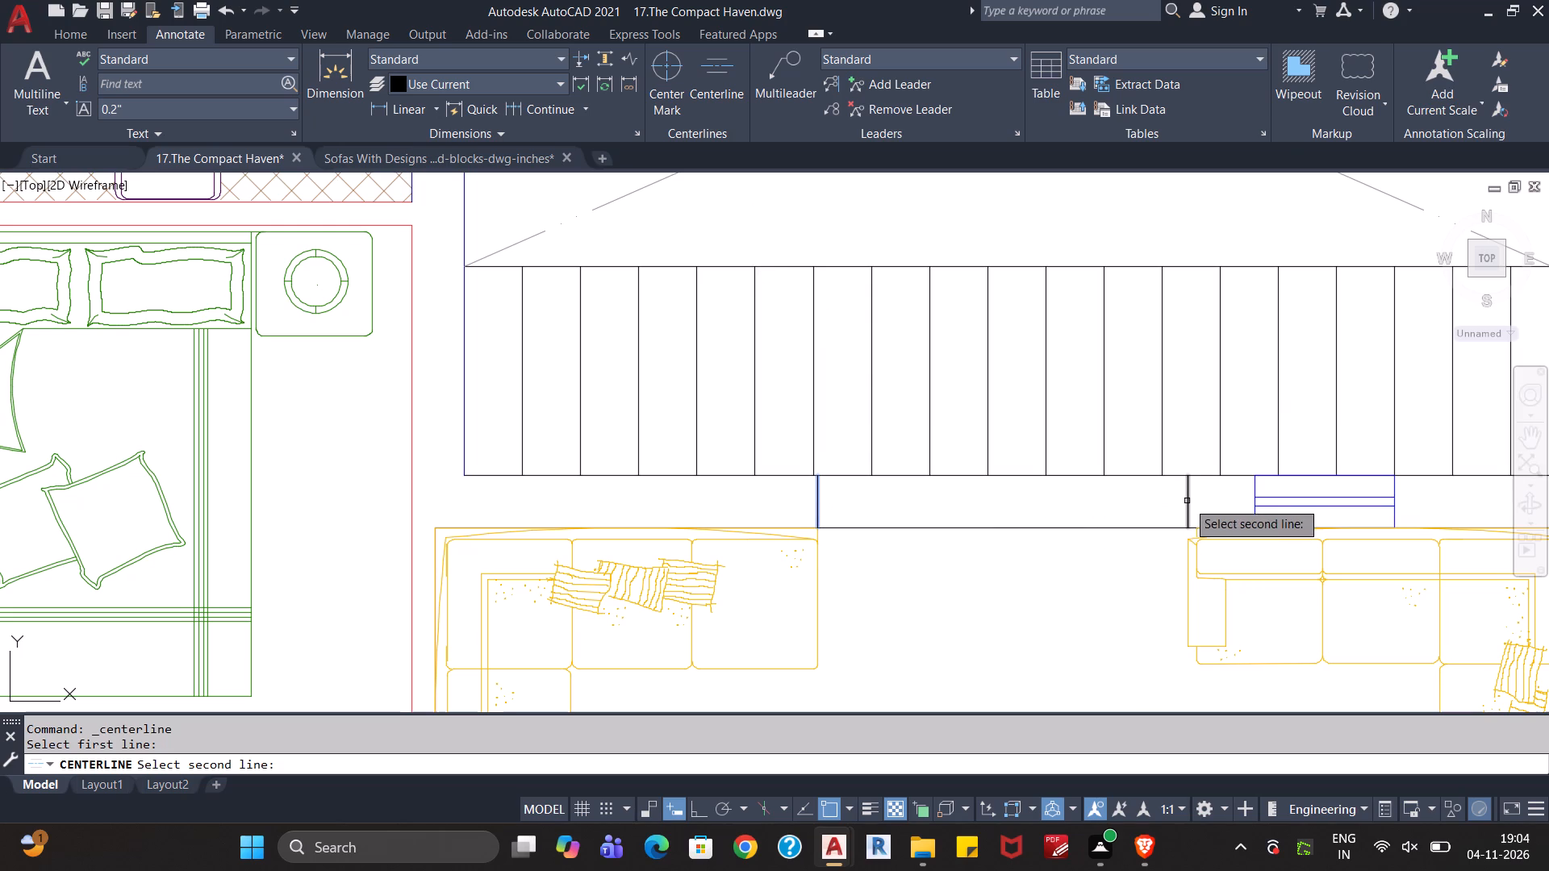
{"action": "left_click", "coordinate": [1187, 500]}
{"action": "key", "text": "Escape"}
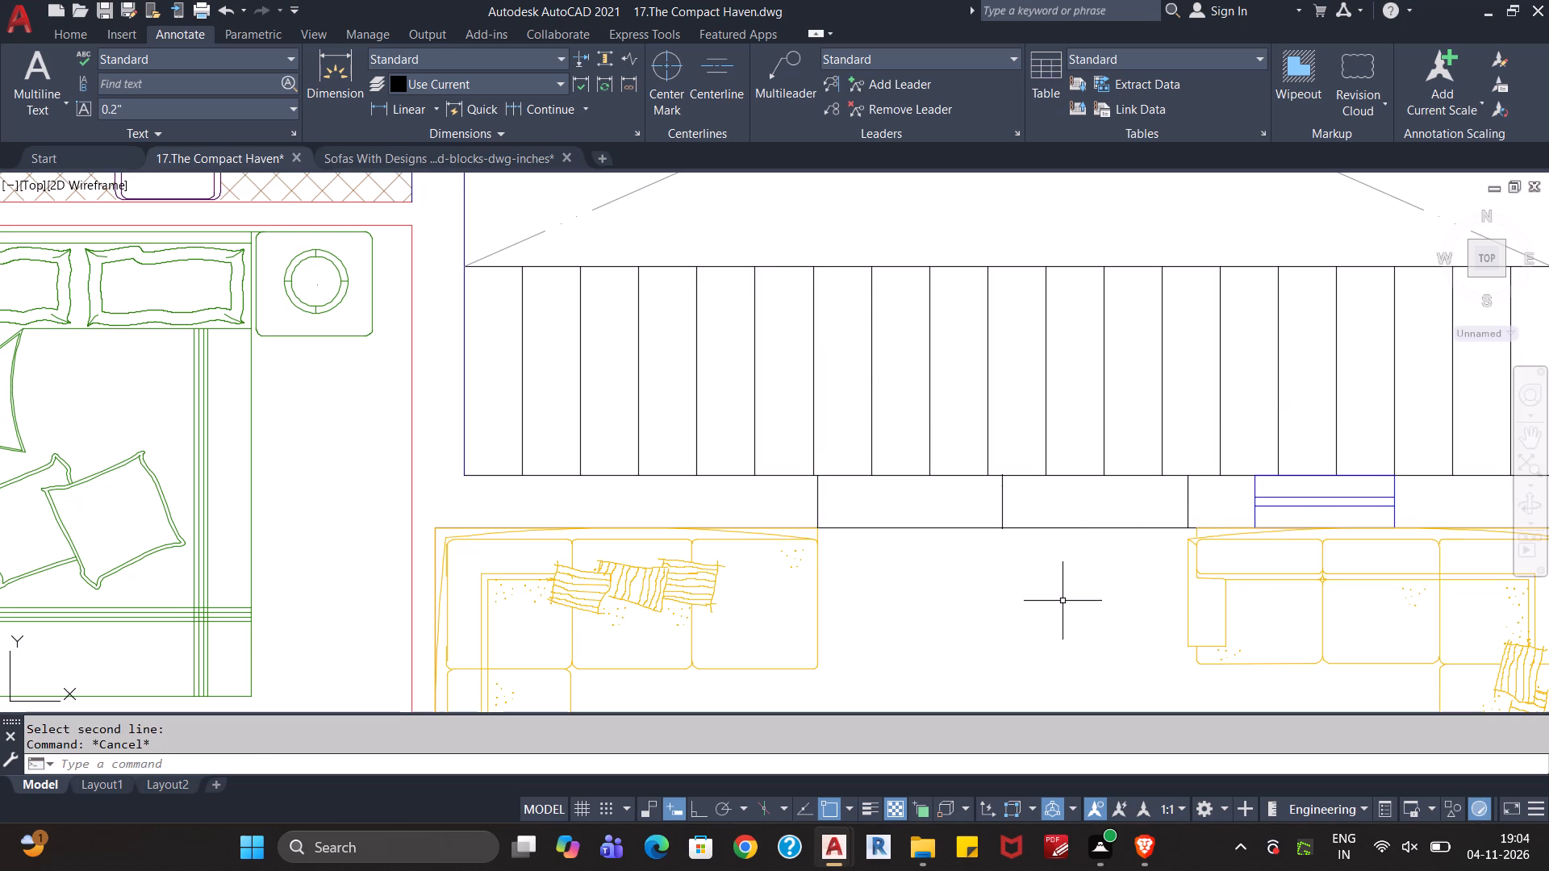
{"action": "key", "text": "Escape"}
{"action": "key", "text": "Escape"}
Draw a vertical line about 11.9" long from the centerline's lower end into the dining room, with Ortho on.
{"action": "left_click", "coordinate": [68, 37]}
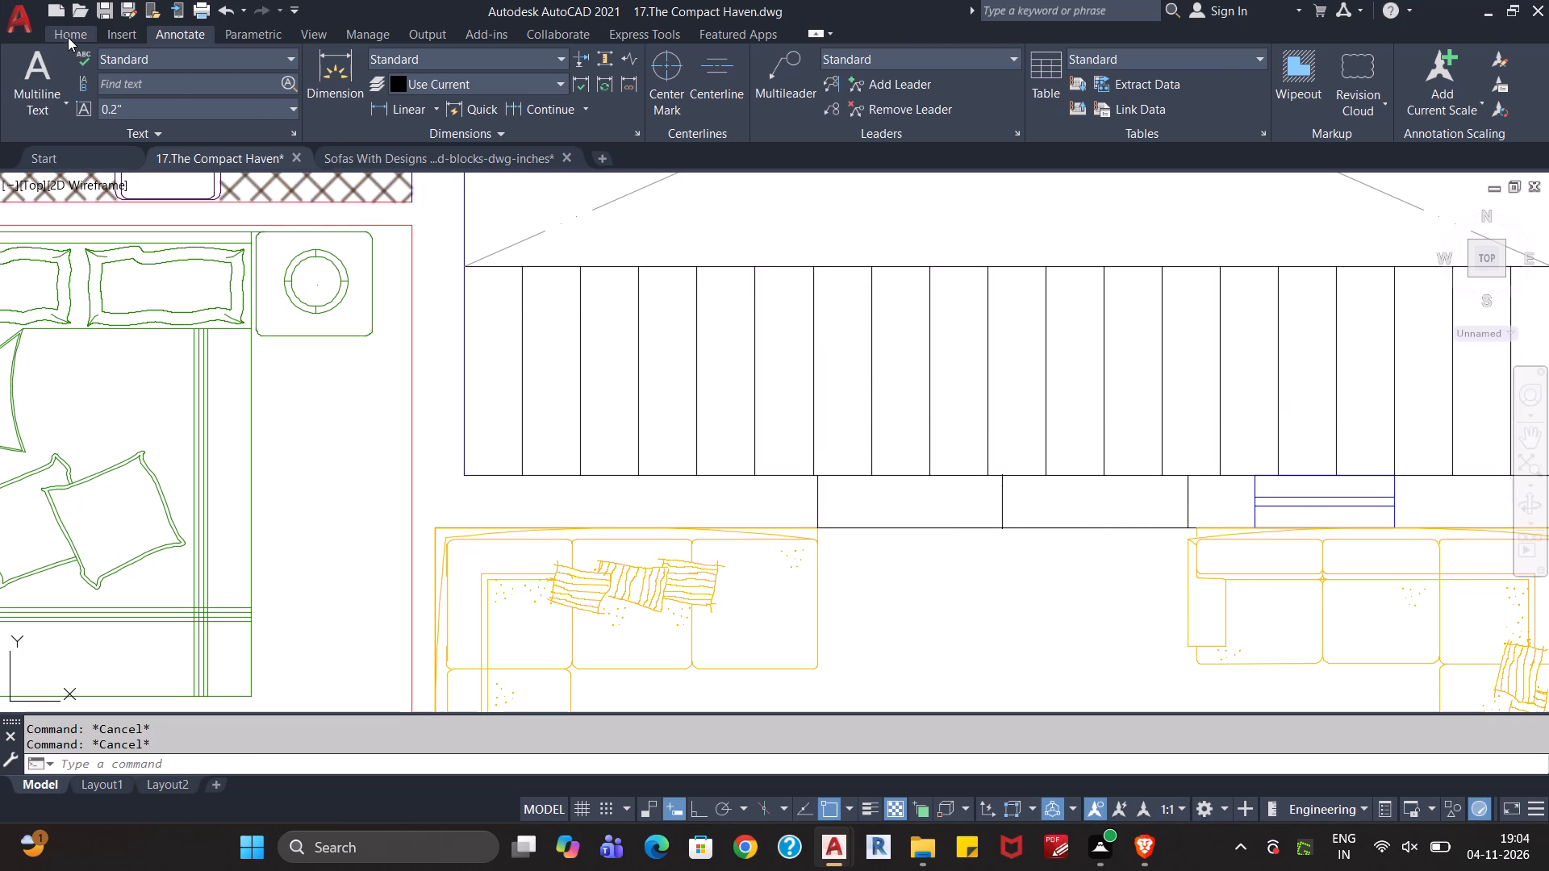
{"action": "key", "text": "l"}
{"action": "key", "text": "Return"}
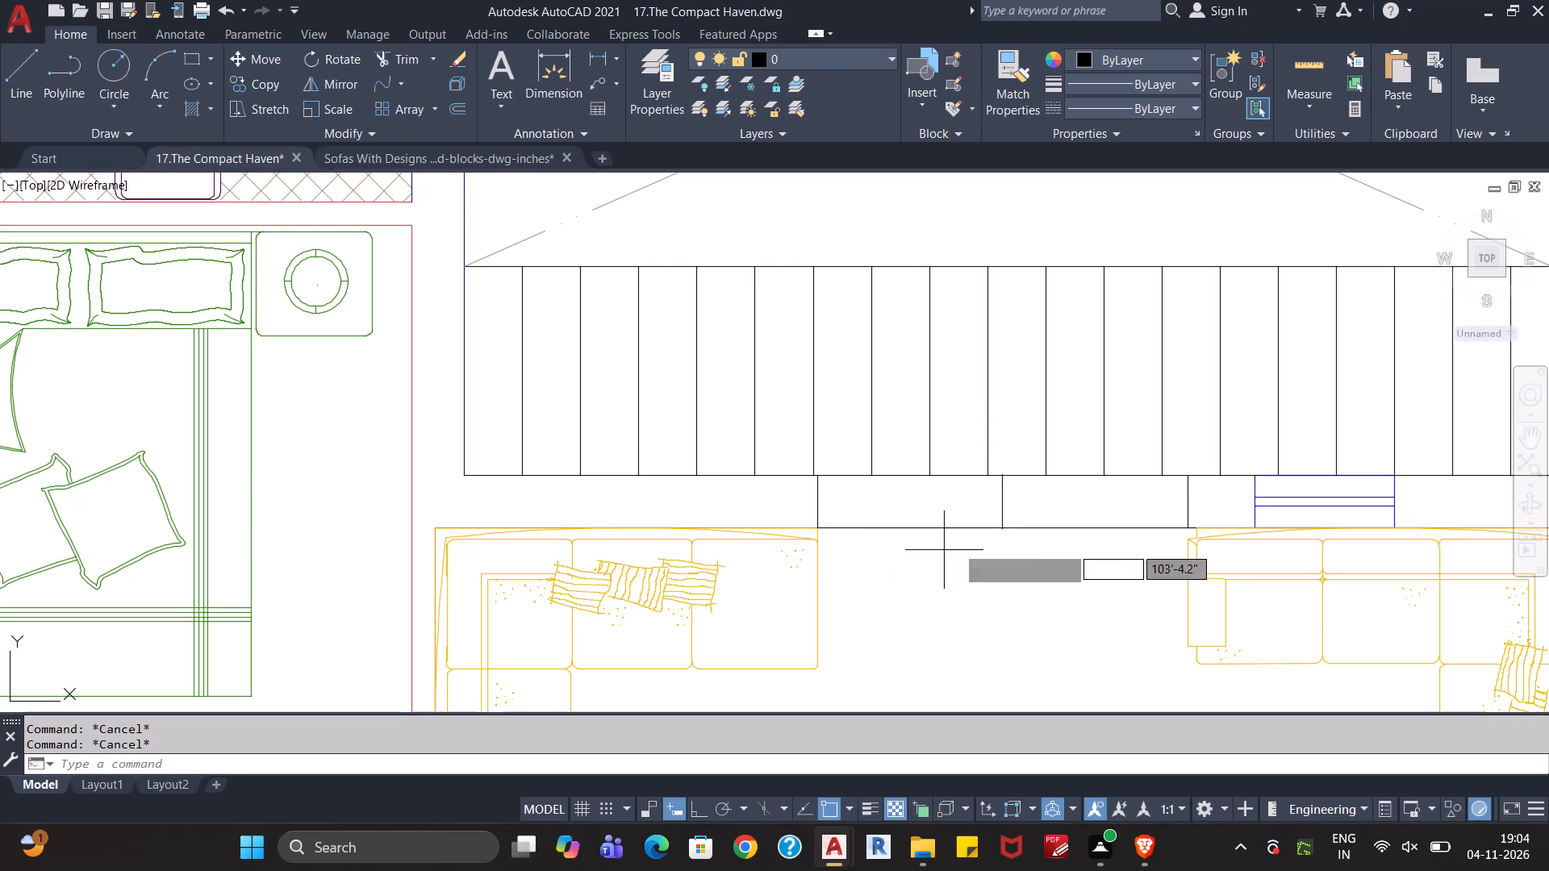
{"action": "left_click", "coordinate": [1002, 527]}
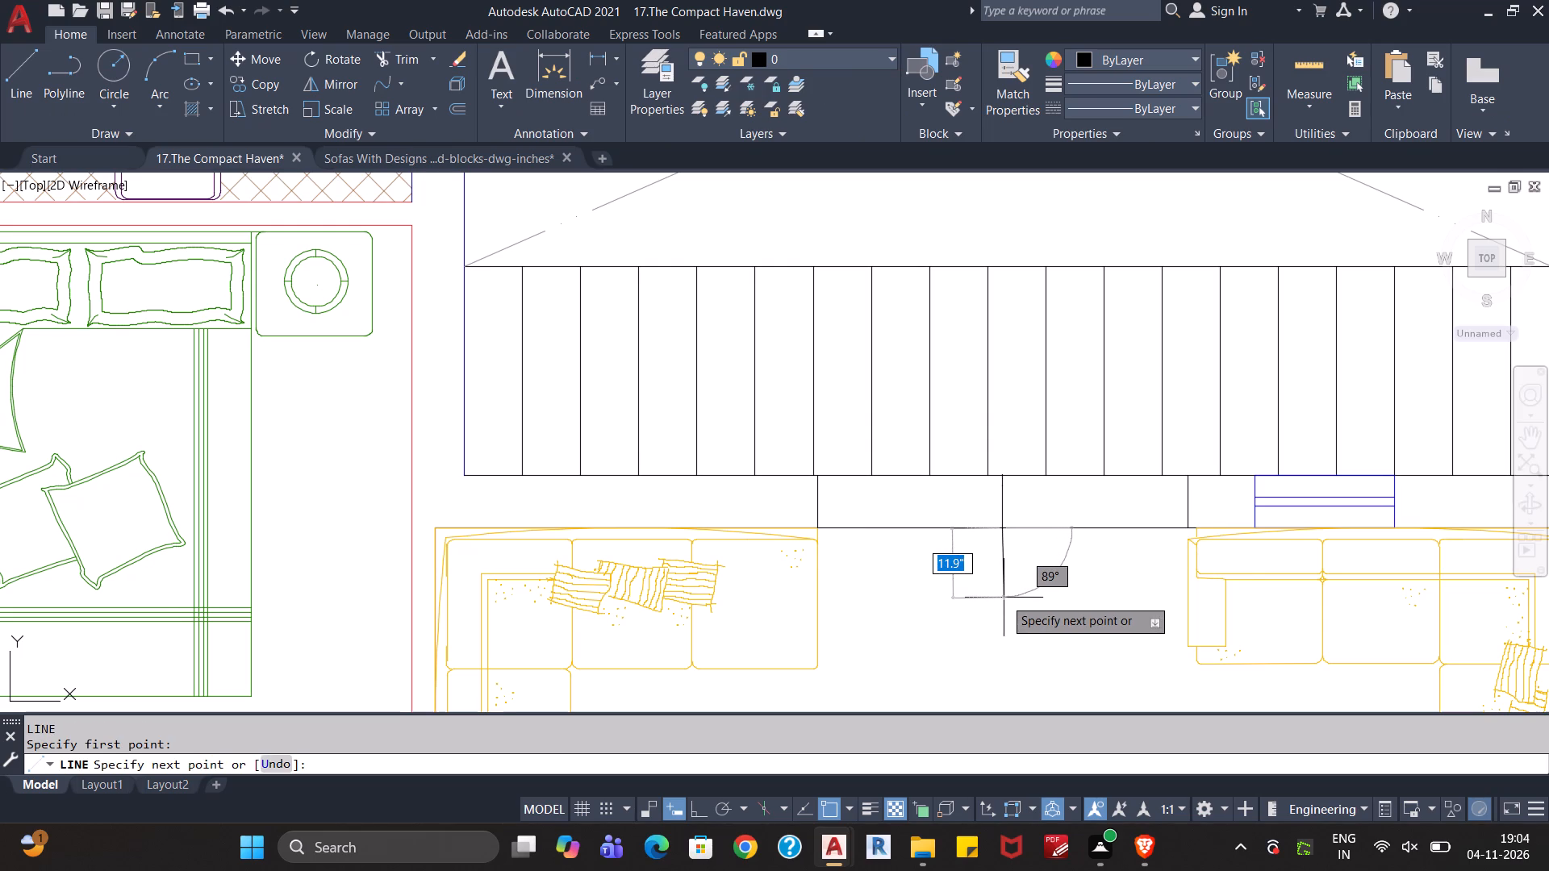
{"action": "key", "text": "F8"}
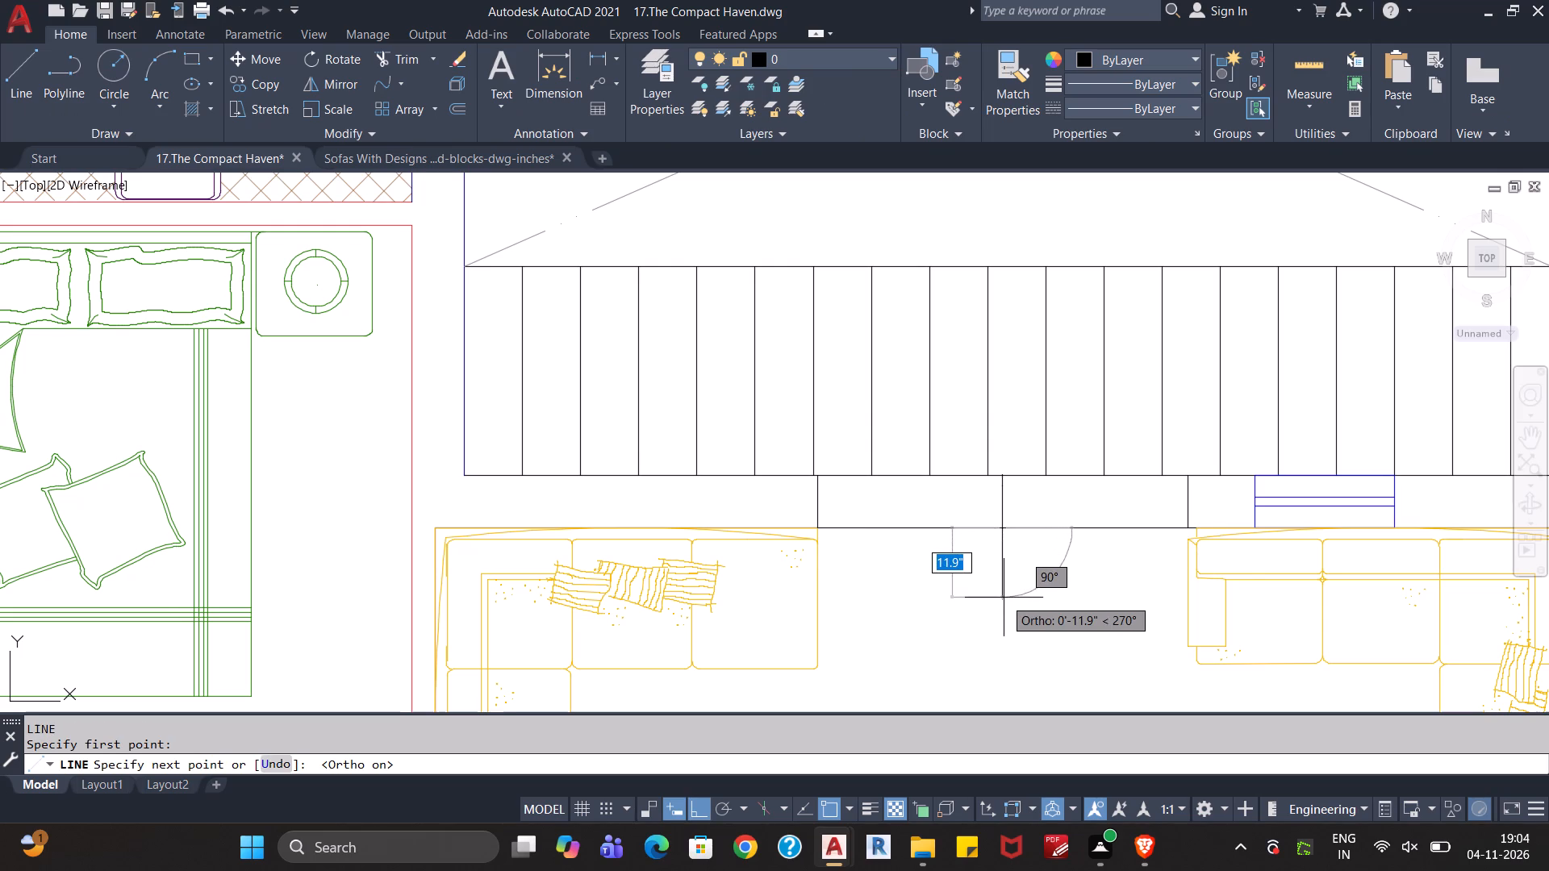
{"action": "left_click", "coordinate": [1004, 598]}
{"action": "key", "text": "Escape"}
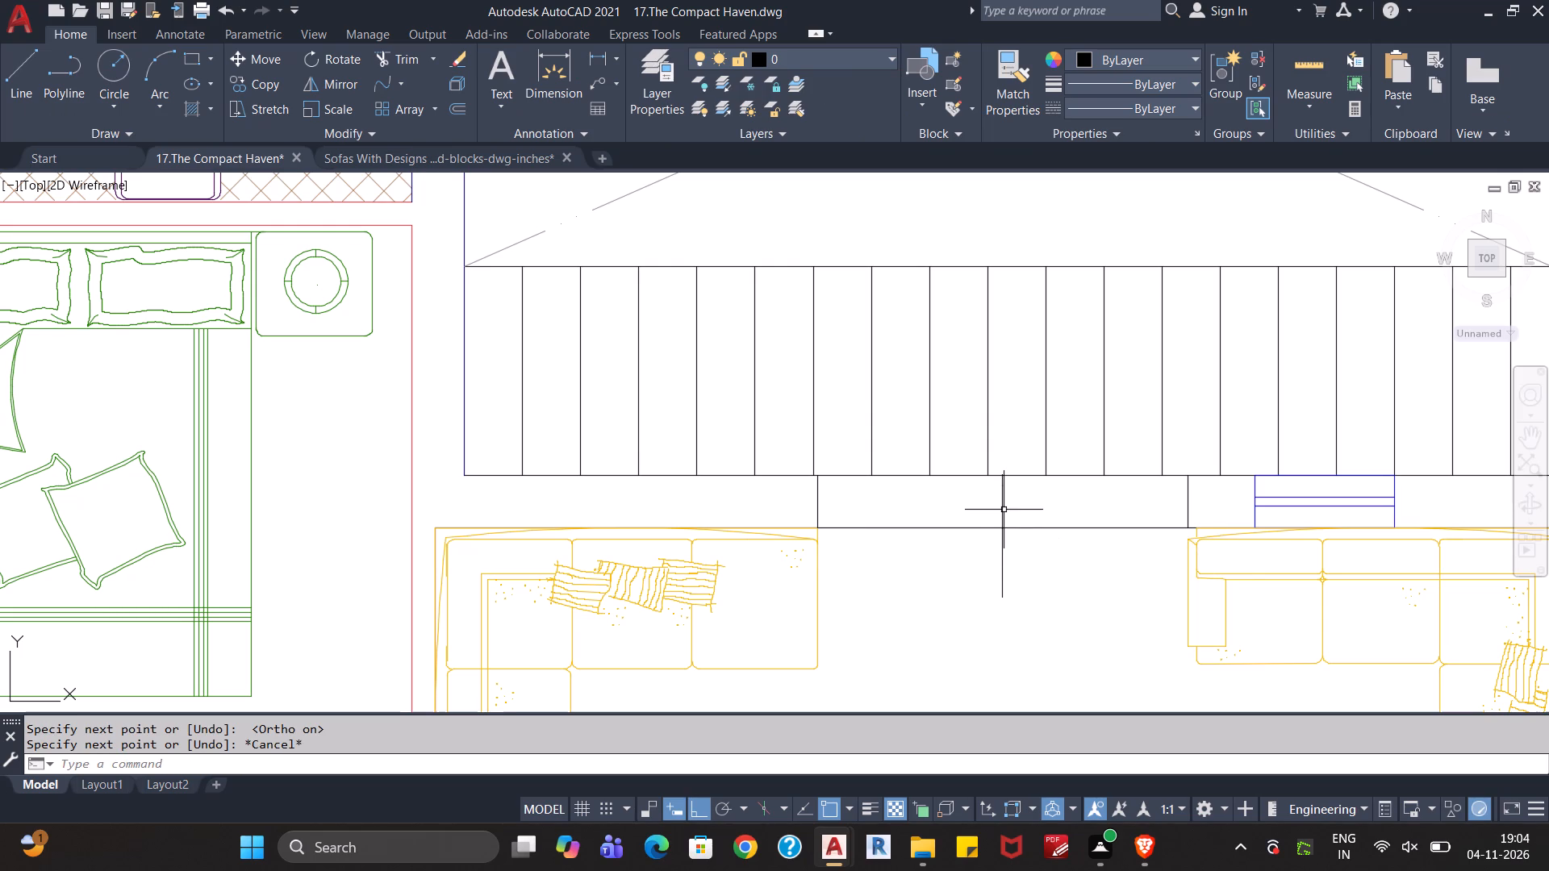
Delete the centerline between the two opening edges in the backyard wall.
{"action": "left_click", "coordinate": [1004, 510]}
{"action": "key", "text": "Delete"}
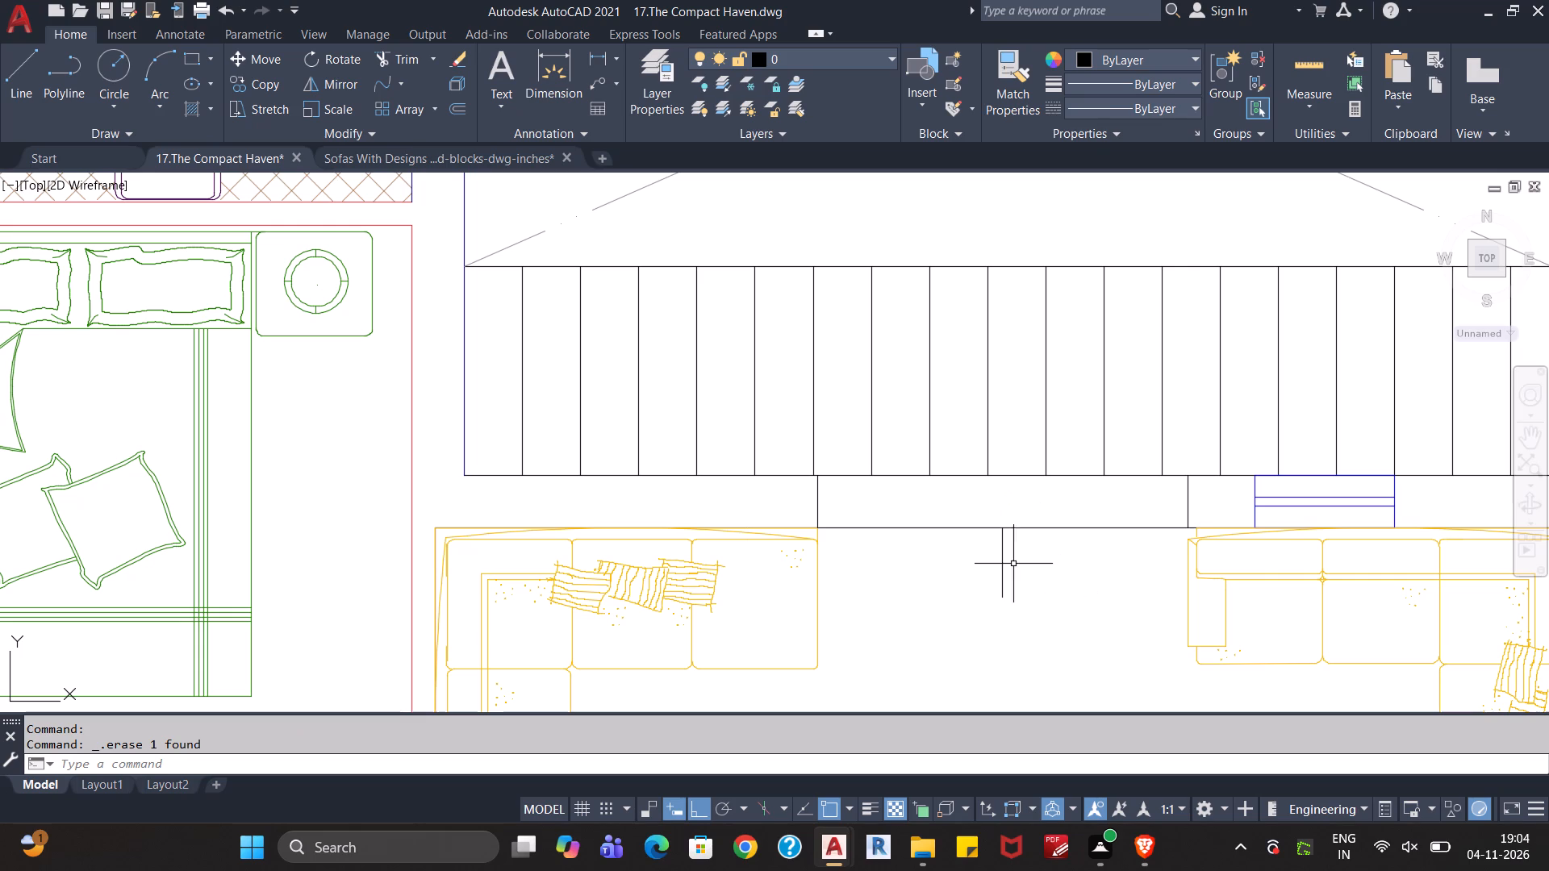
Stretch the new vertical line's upper end straight up across the backyard wall and slightly into the steps.
{"action": "left_click", "coordinate": [1004, 556]}
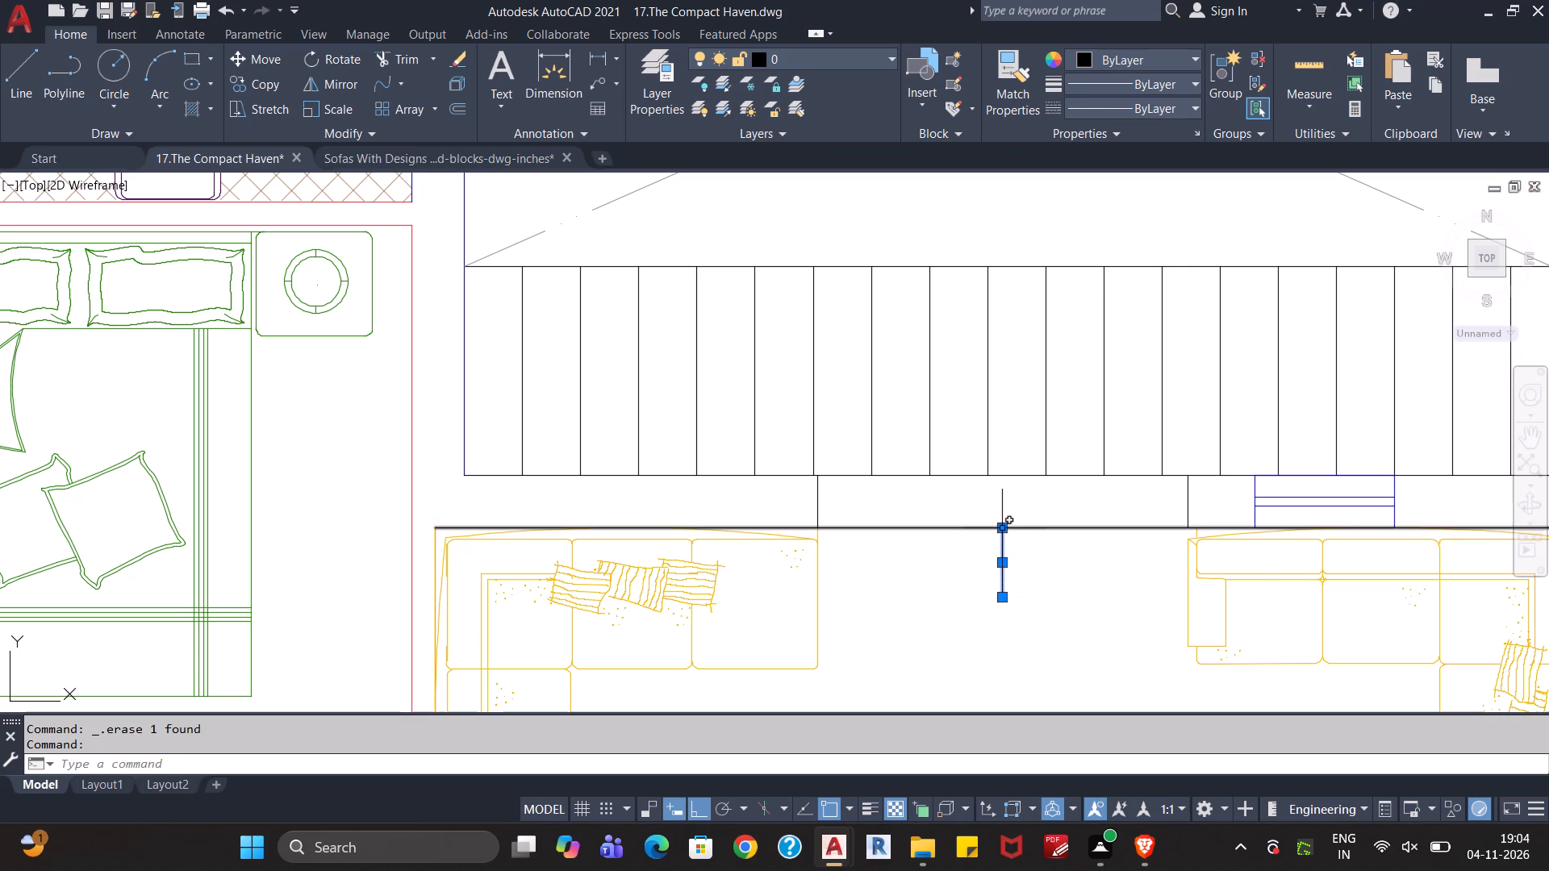
{"action": "left_click", "coordinate": [999, 526]}
{"action": "left_click", "coordinate": [999, 460]}
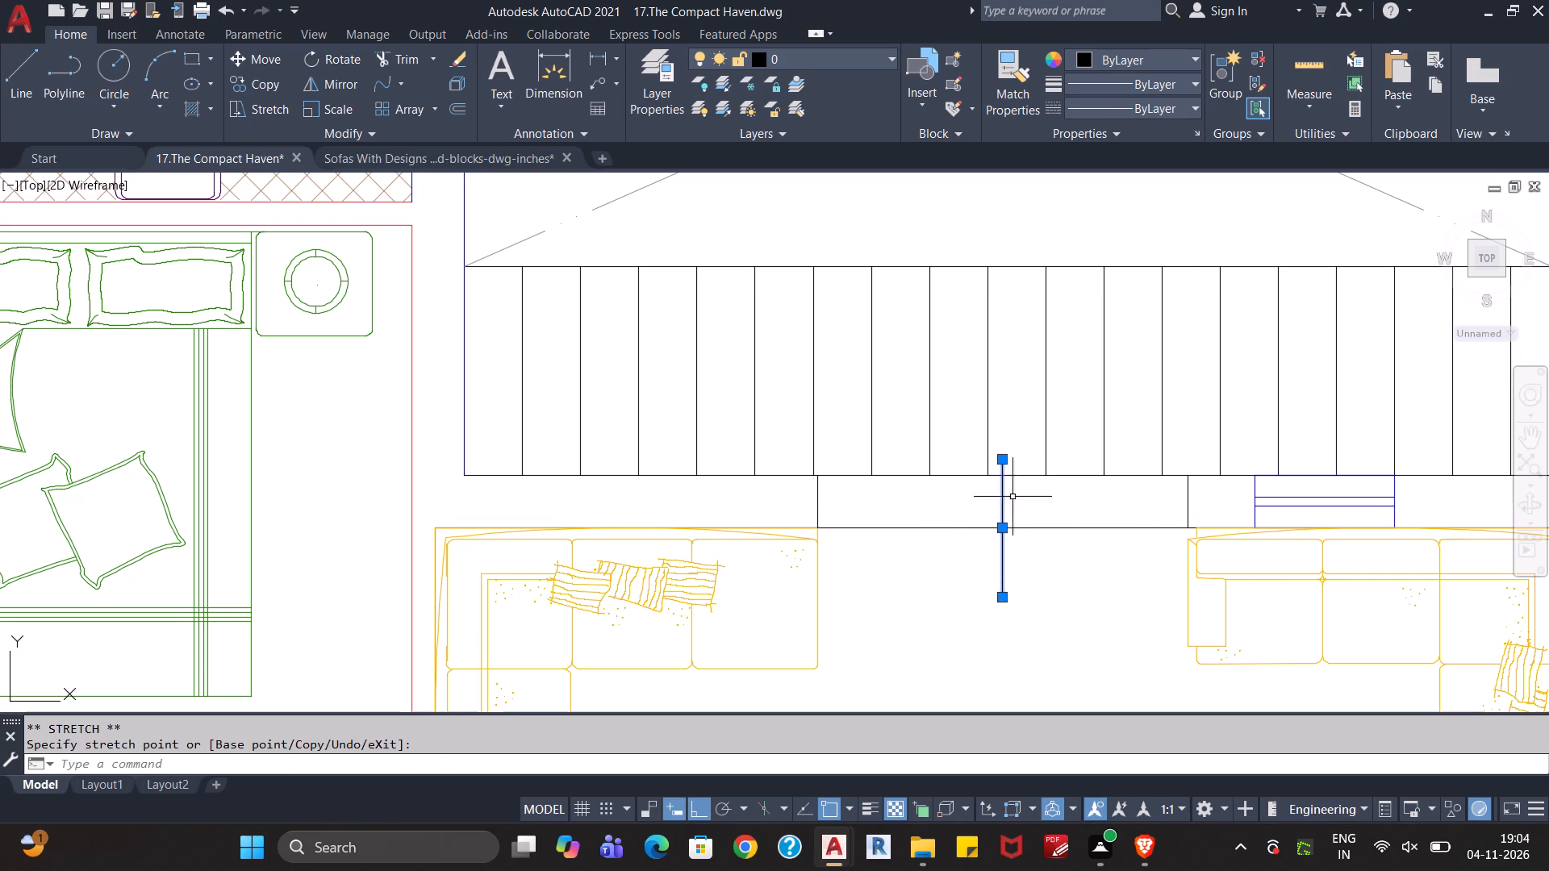
{"action": "key", "text": "Escape"}
Trim both ends of the middle vertical line at the backyard wall's outer and inner lines.
{"action": "type", "text": "TR"}
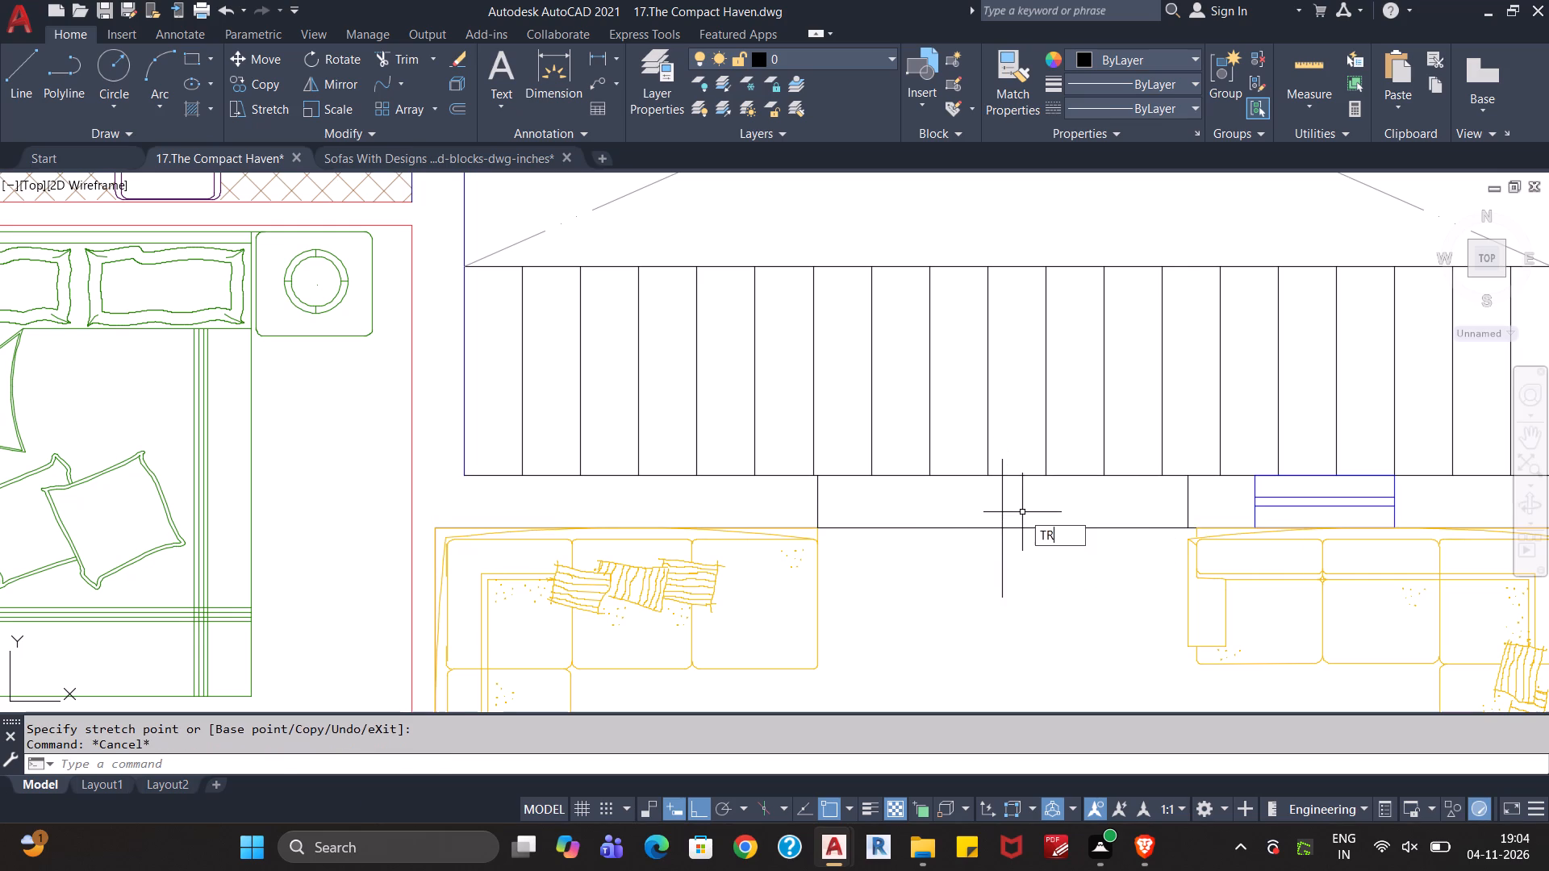
{"action": "key", "text": "Return"}
{"action": "left_click", "coordinate": [1004, 465]}
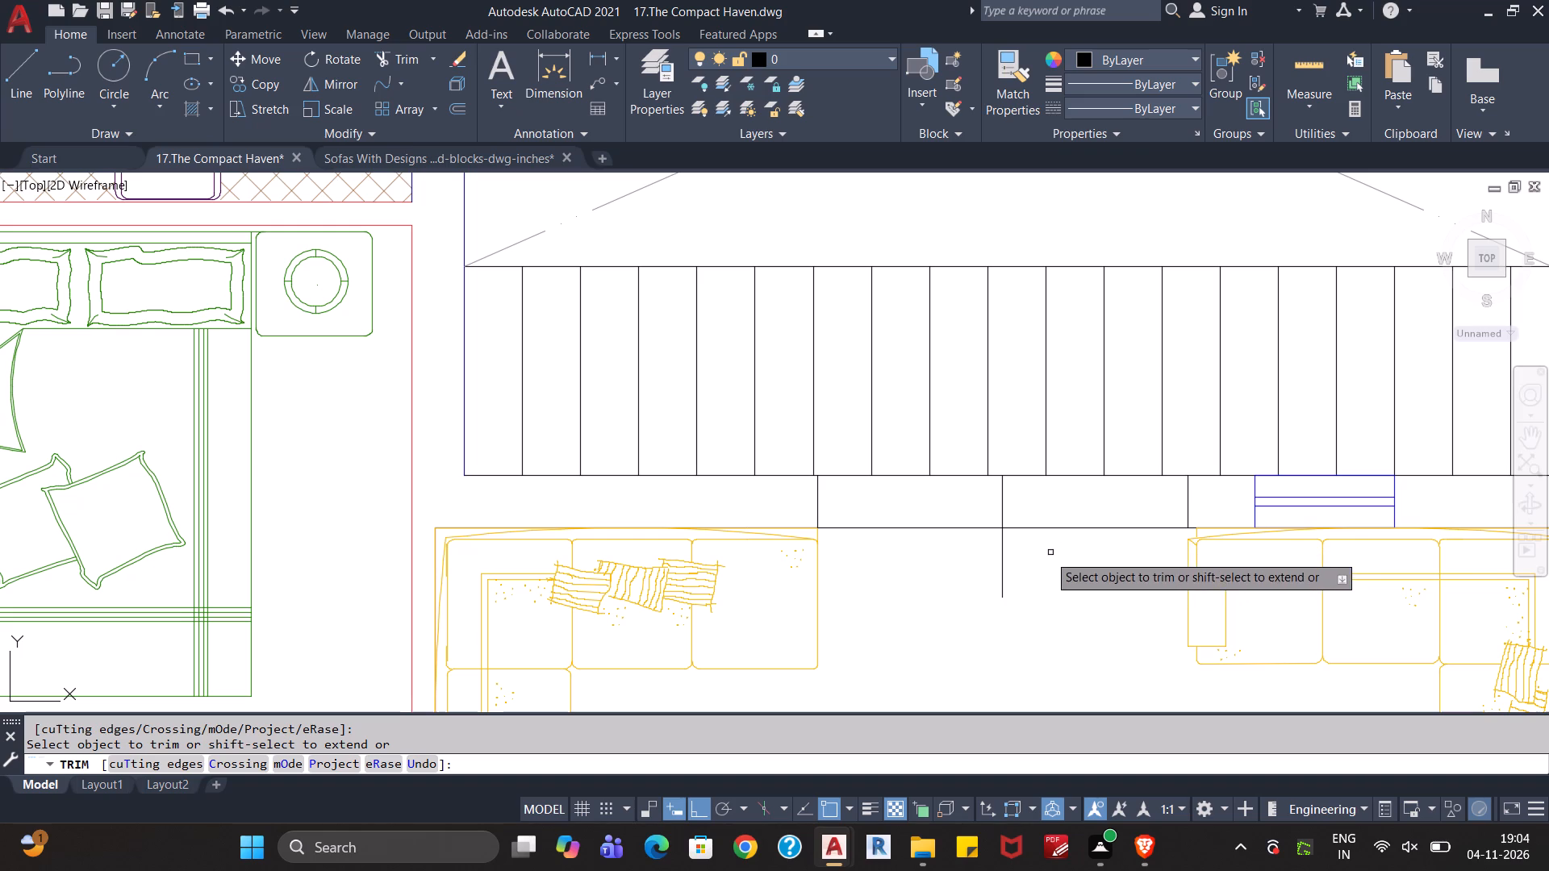
{"action": "left_click", "coordinate": [1005, 579]}
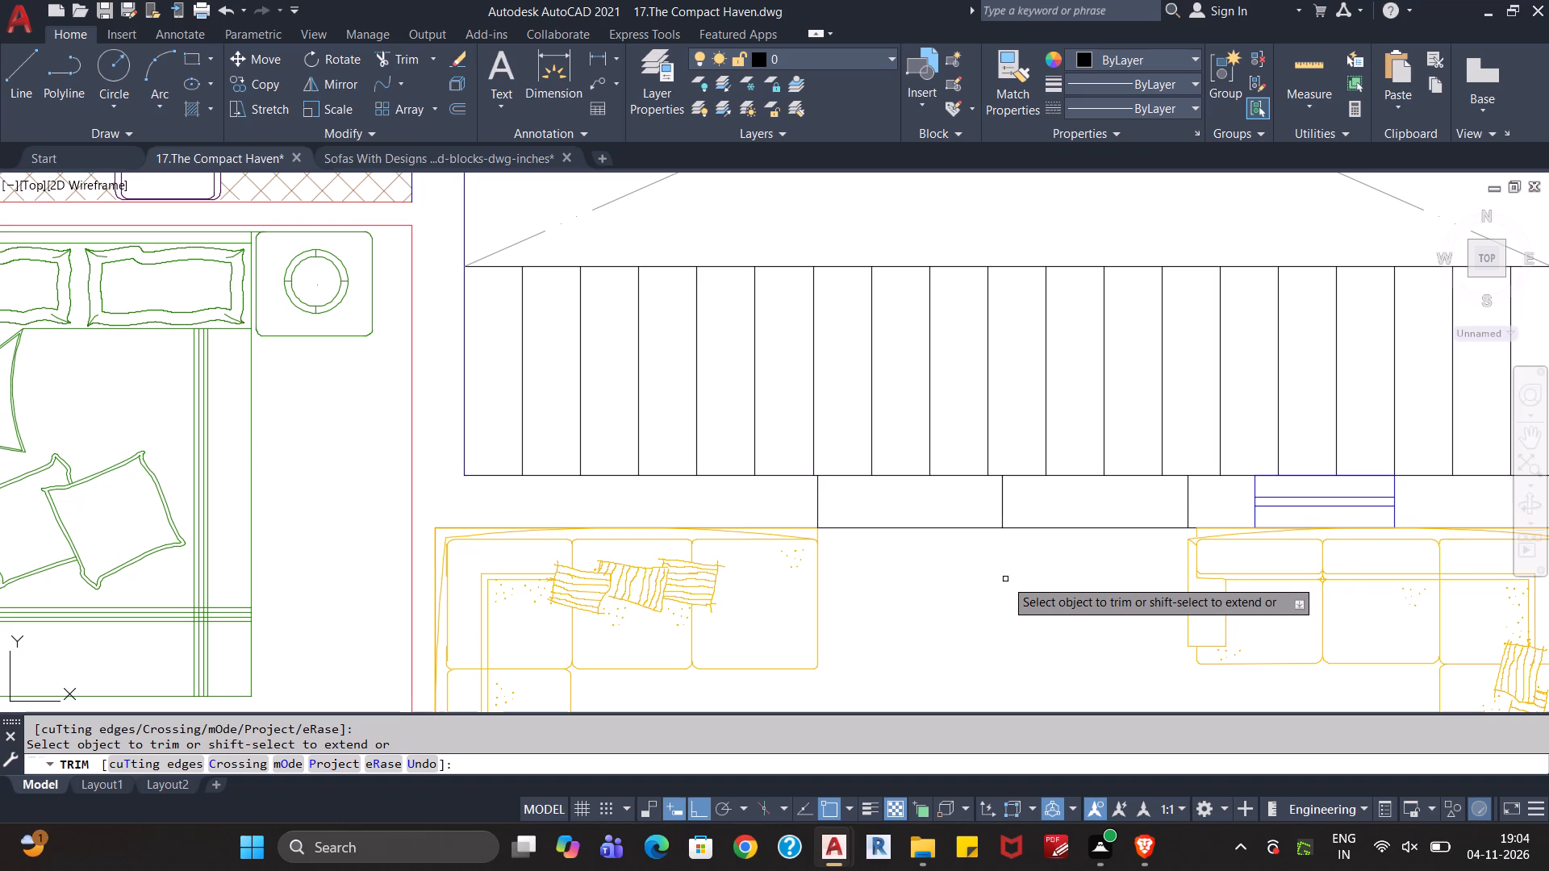
{"action": "key", "text": "Escape"}
{"action": "key", "text": "Escape"}
{"action": "key", "text": "Escape"}
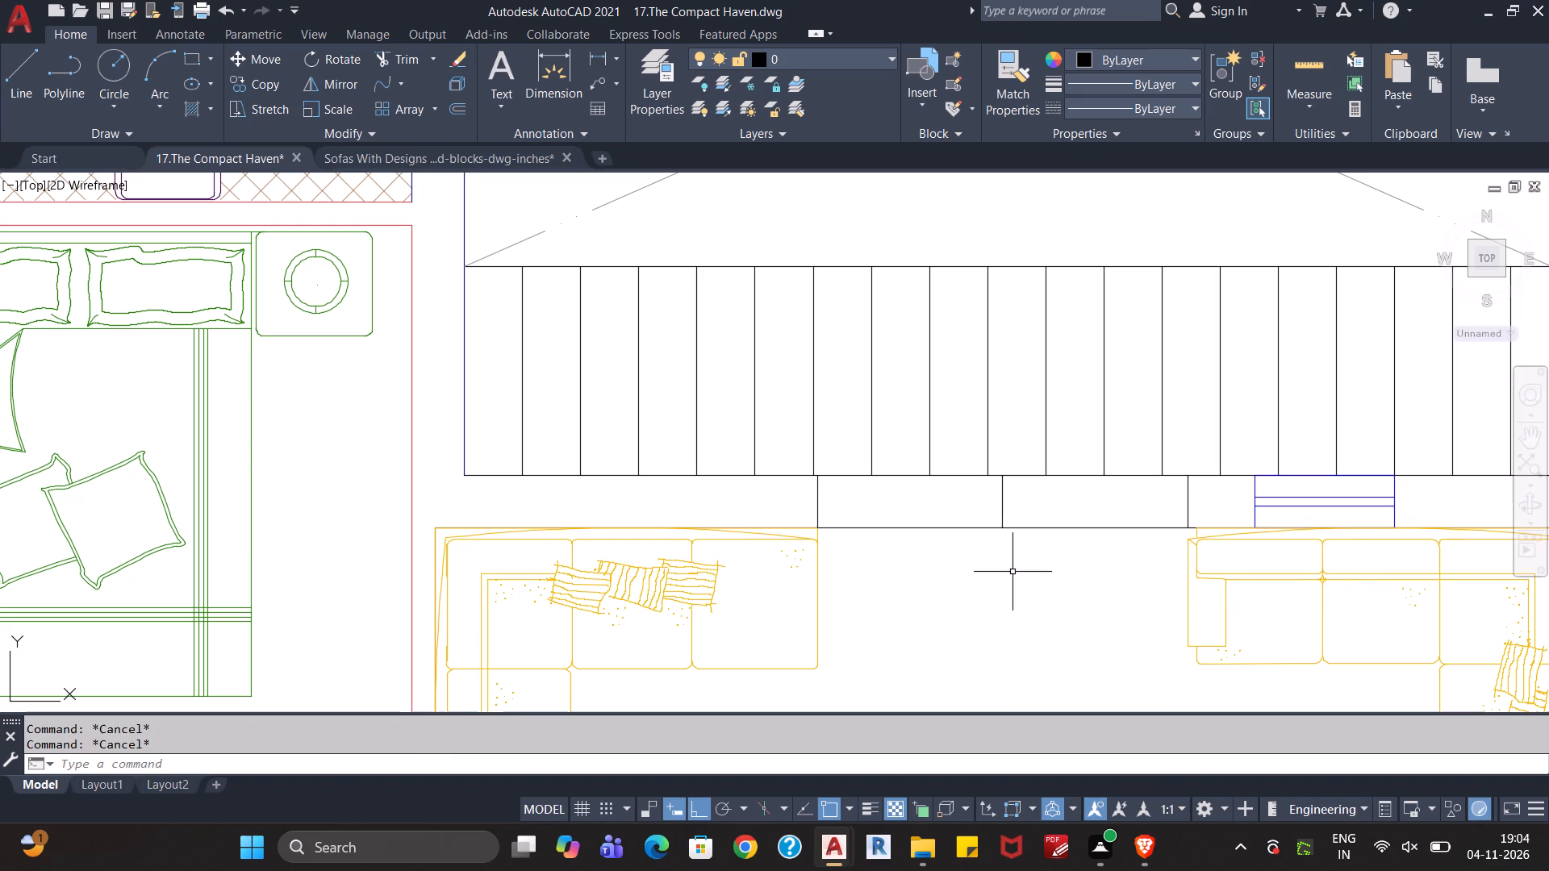
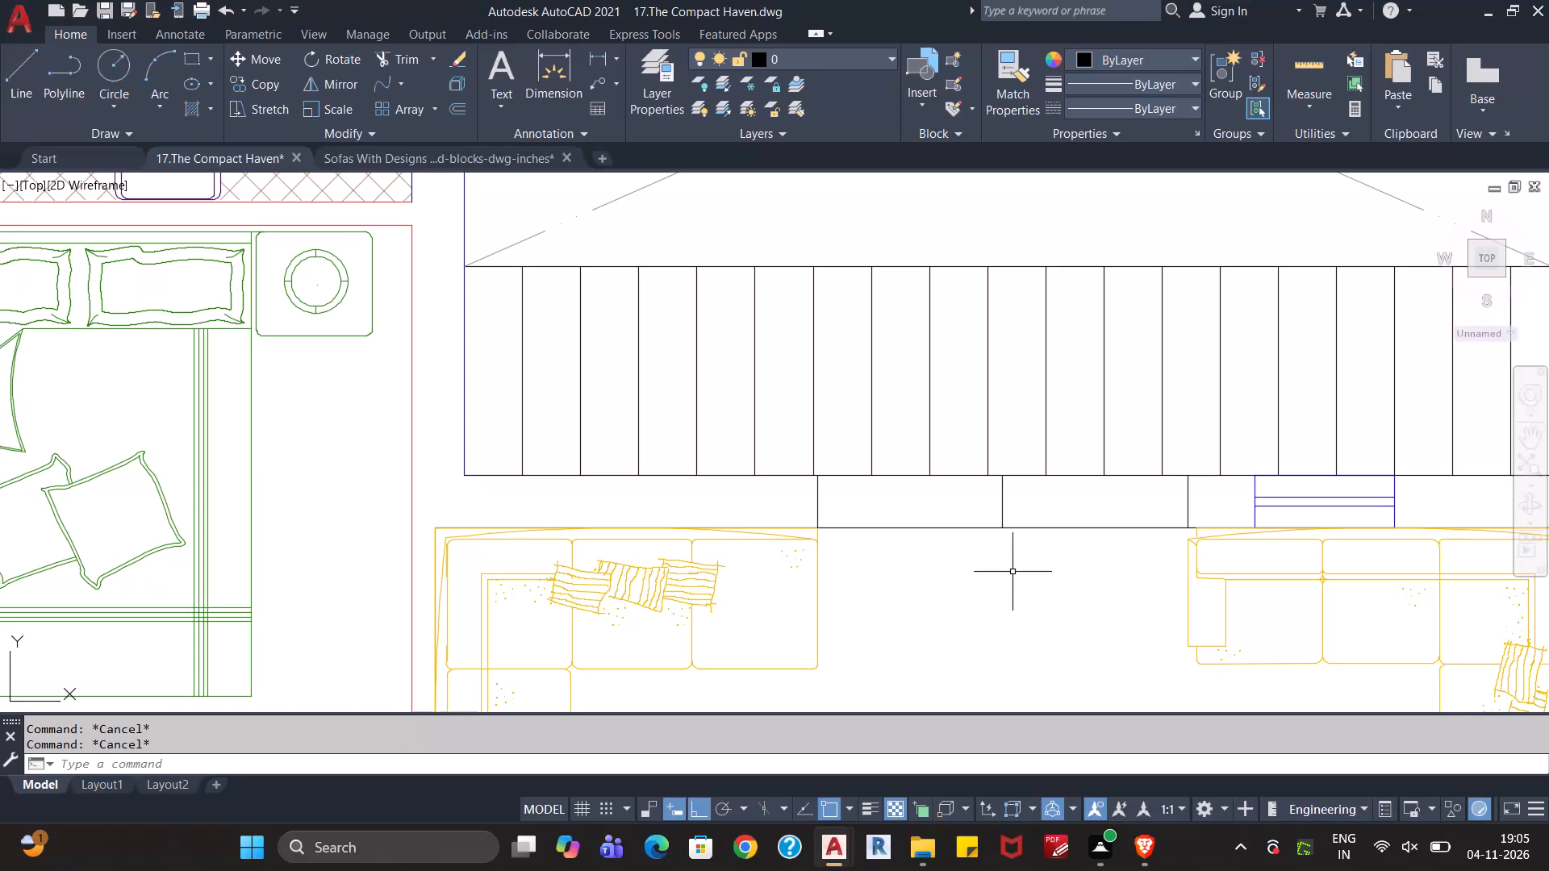
Offset both end lines of the dining room's backyard-wall opening 2" inward.
{"action": "middle_click_drag", "start_coordinate": [994, 585], "coordinate": [955, 640]}
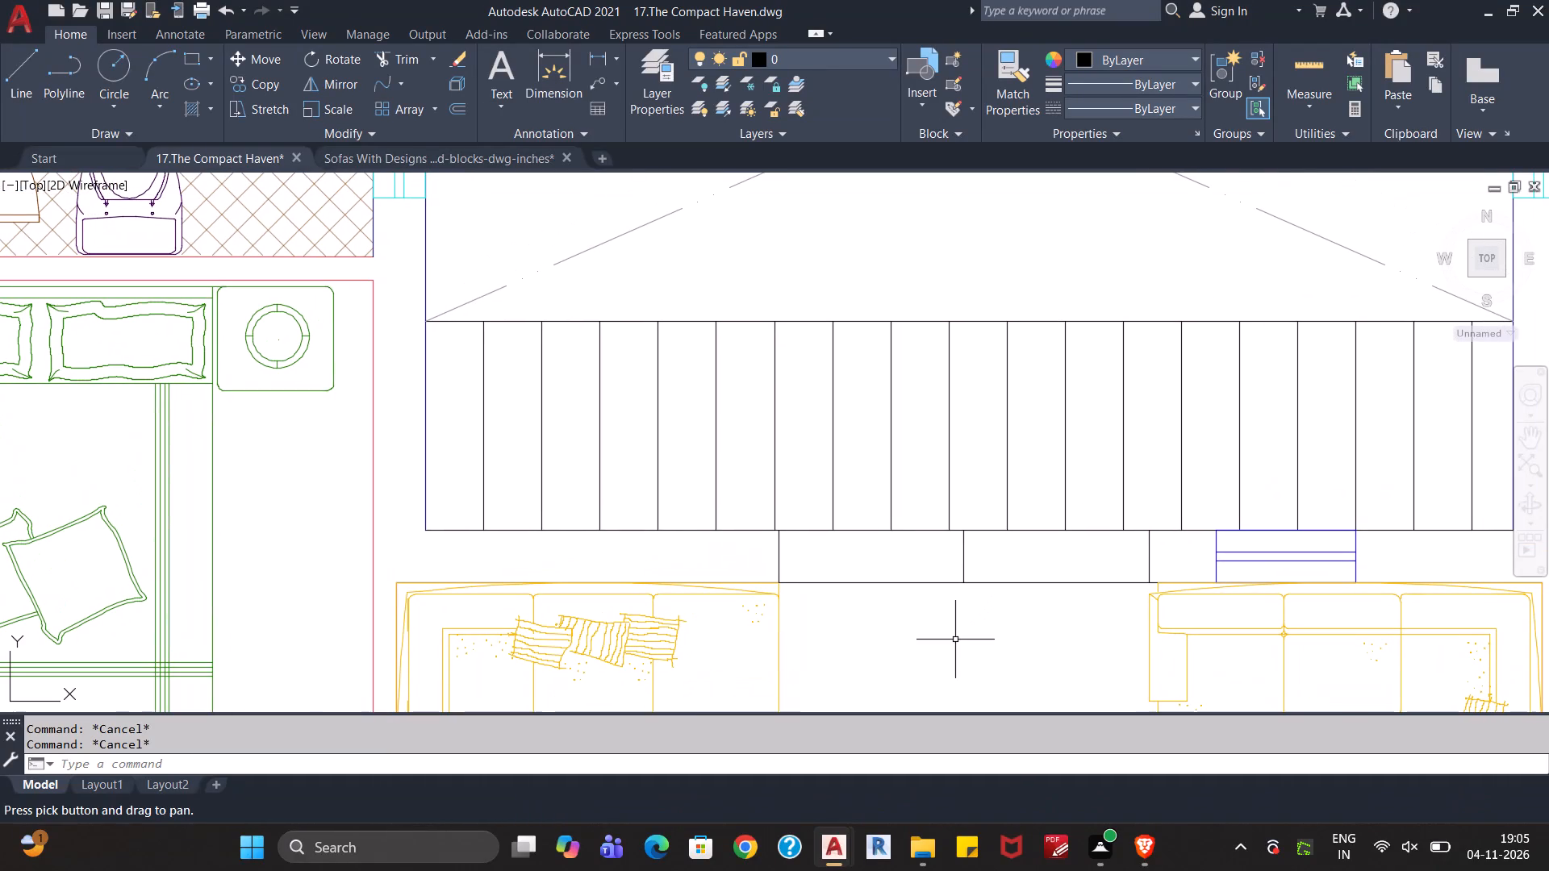
{"action": "middle_click_drag", "start_coordinate": [955, 640], "coordinate": [921, 533]}
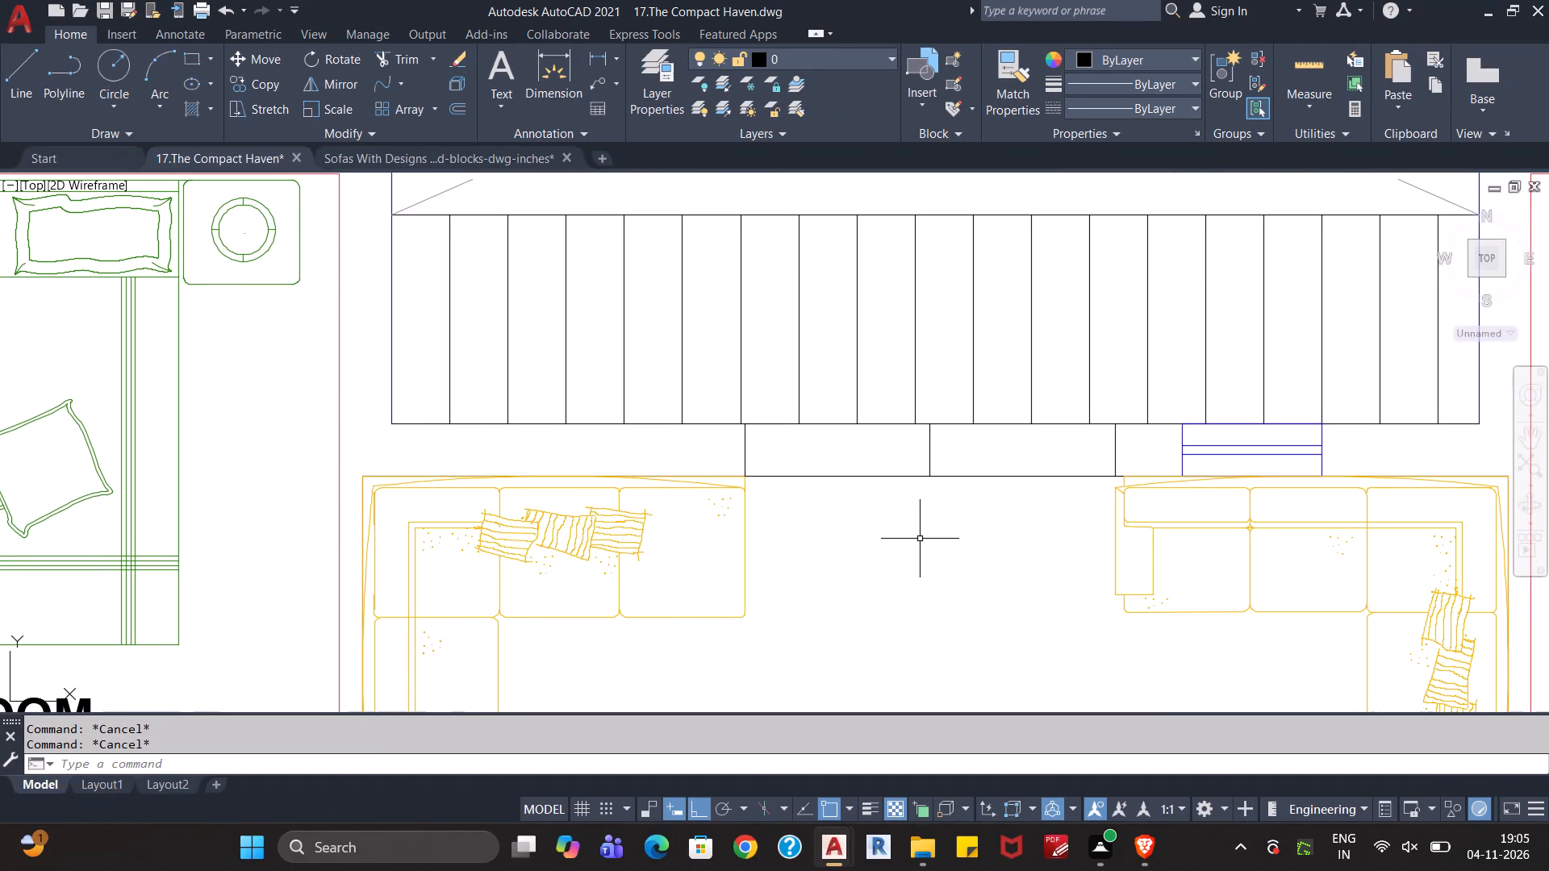
{"action": "key", "text": "o"}
{"action": "key", "text": "Return"}
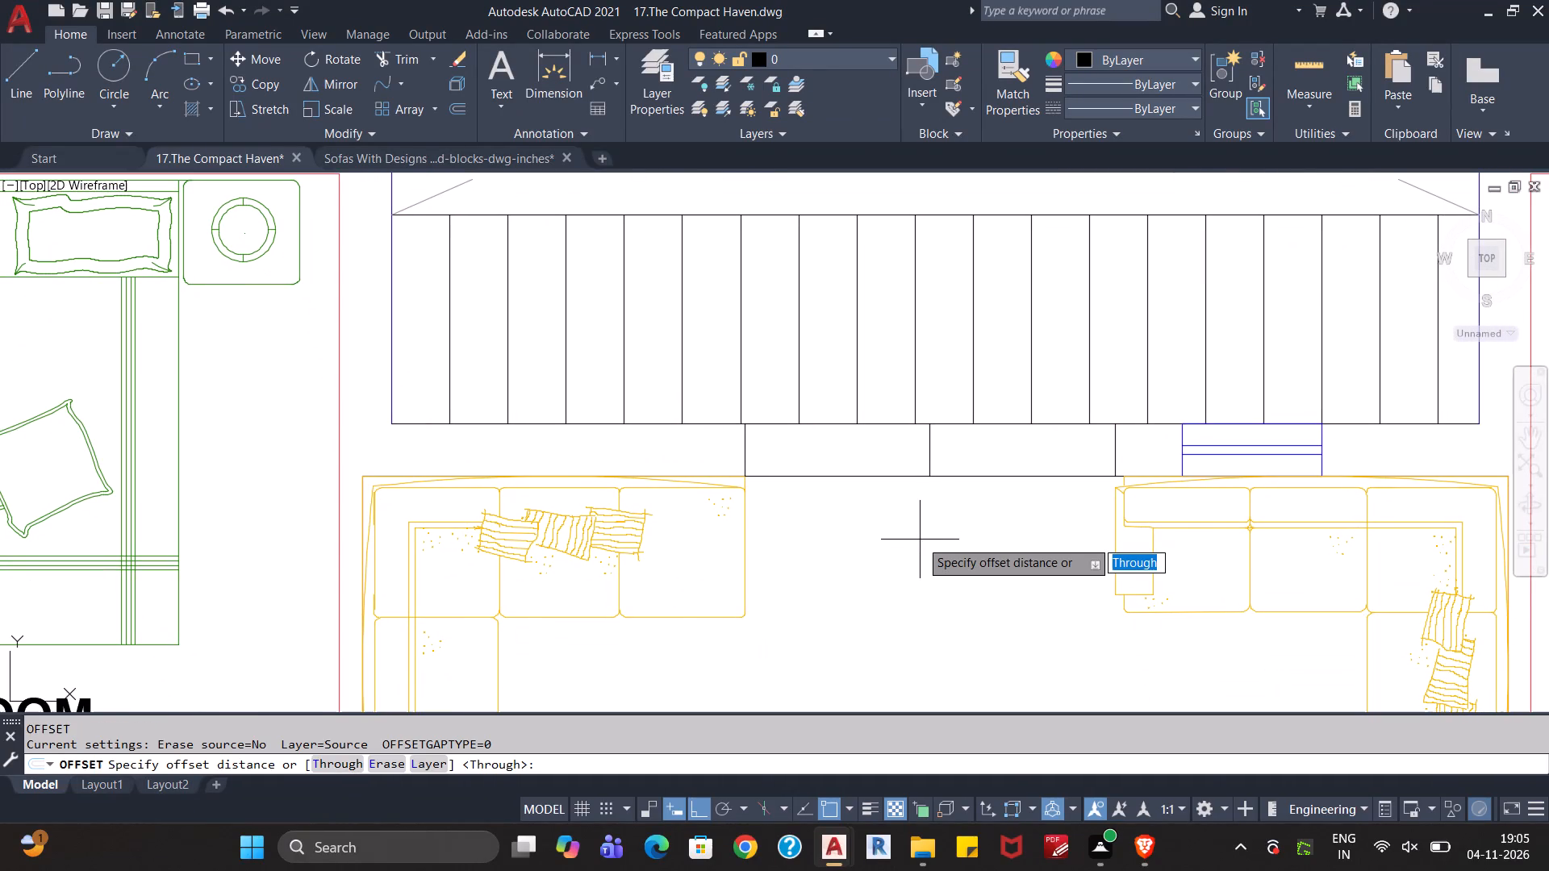
{"action": "key", "text": "Return"}
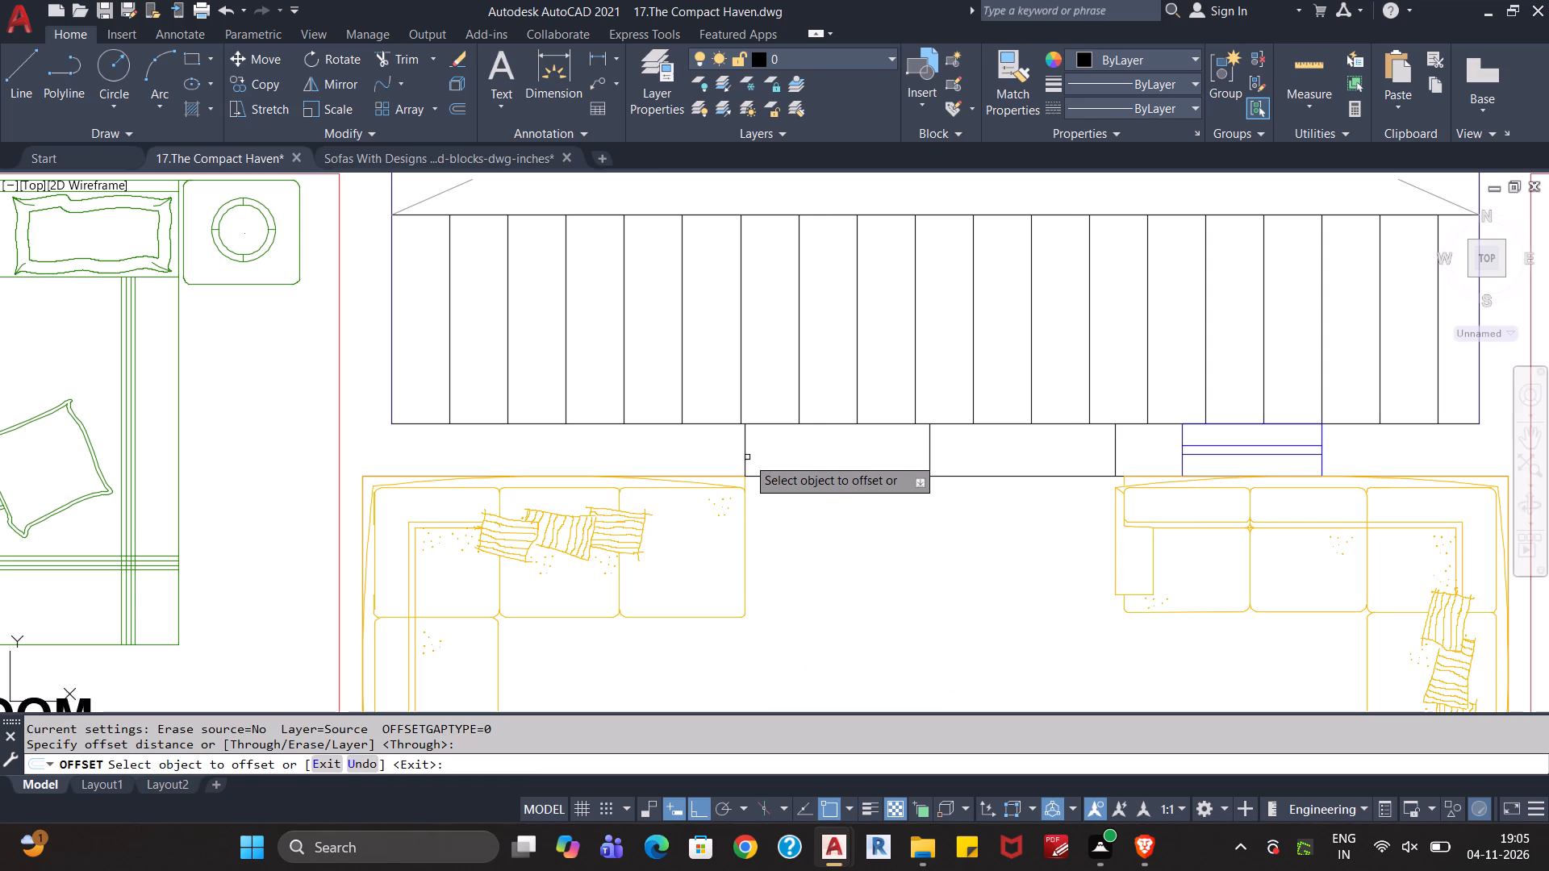
{"action": "left_click", "coordinate": [745, 458]}
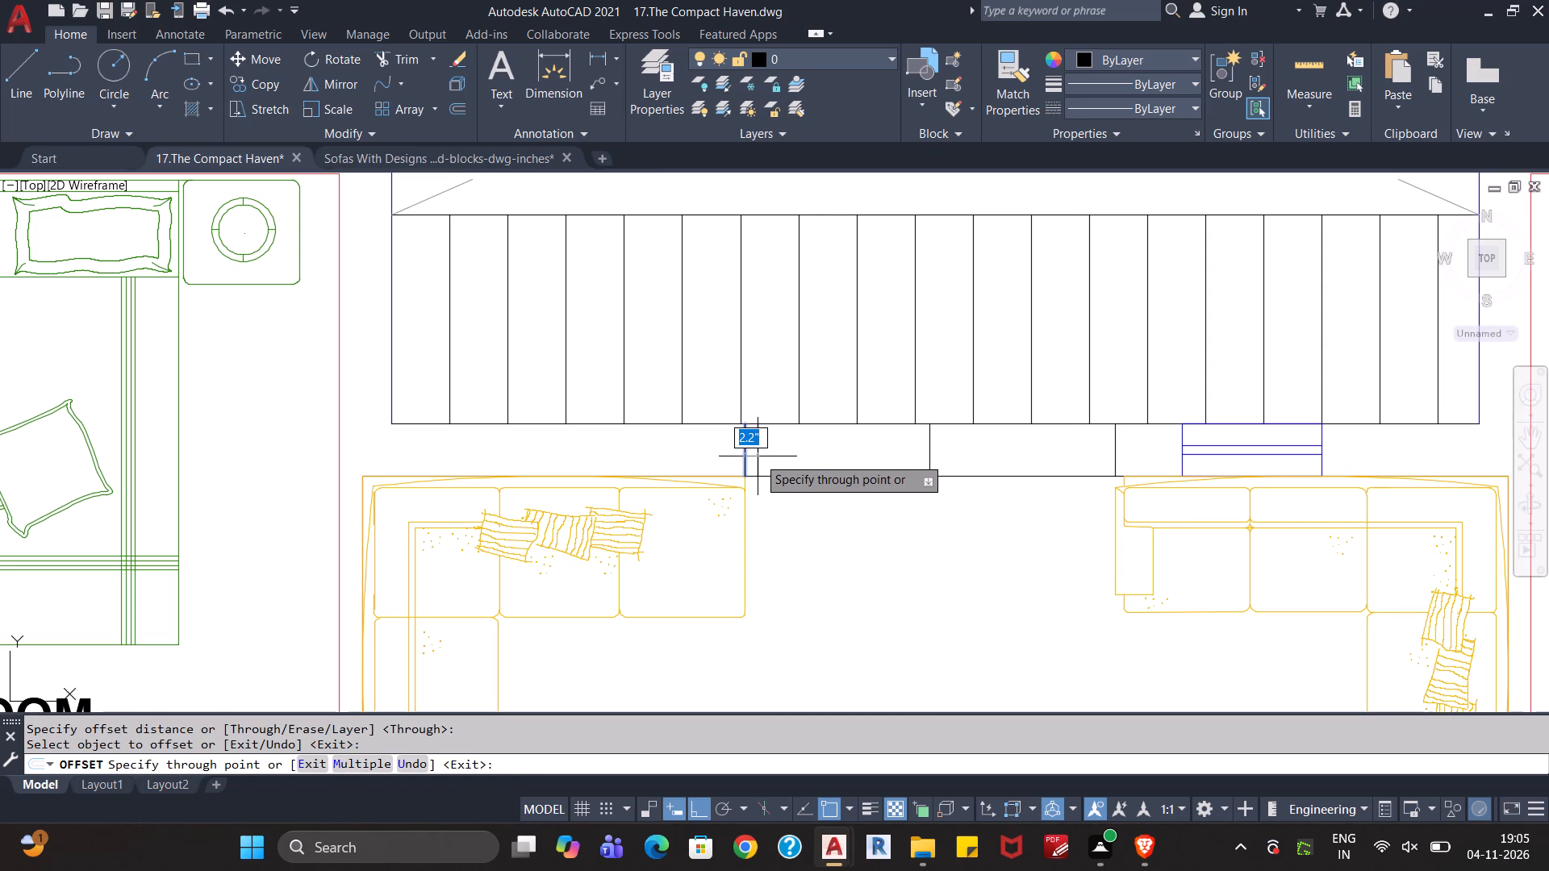
{"action": "key", "text": "2"}
{"action": "key", "text": "shift+quotedbl"}
{"action": "key", "text": "Return"}
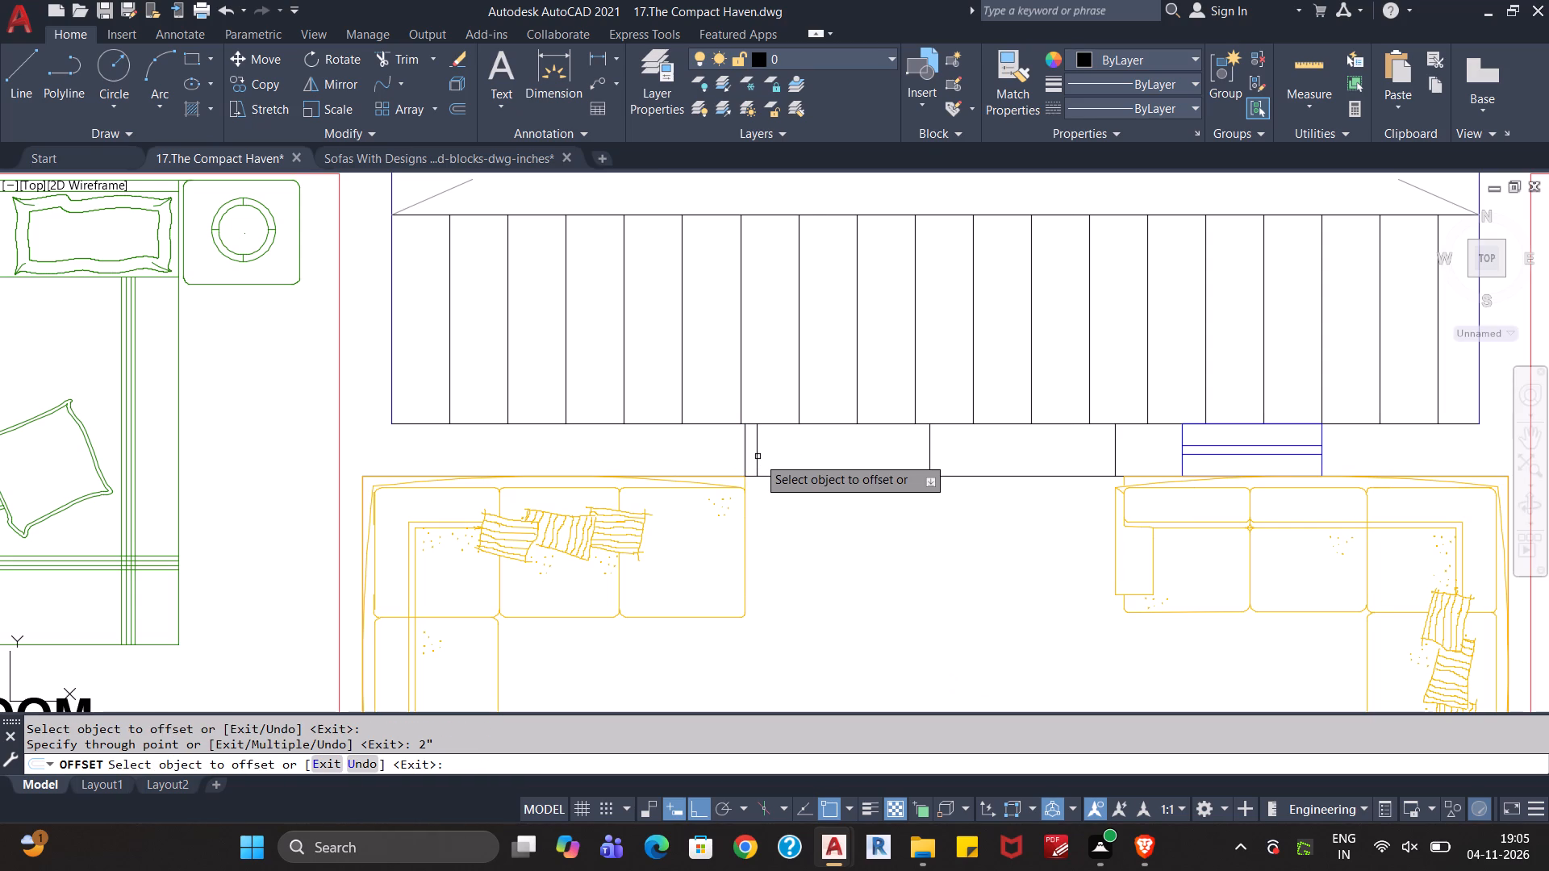
{"action": "left_click", "coordinate": [1113, 449]}
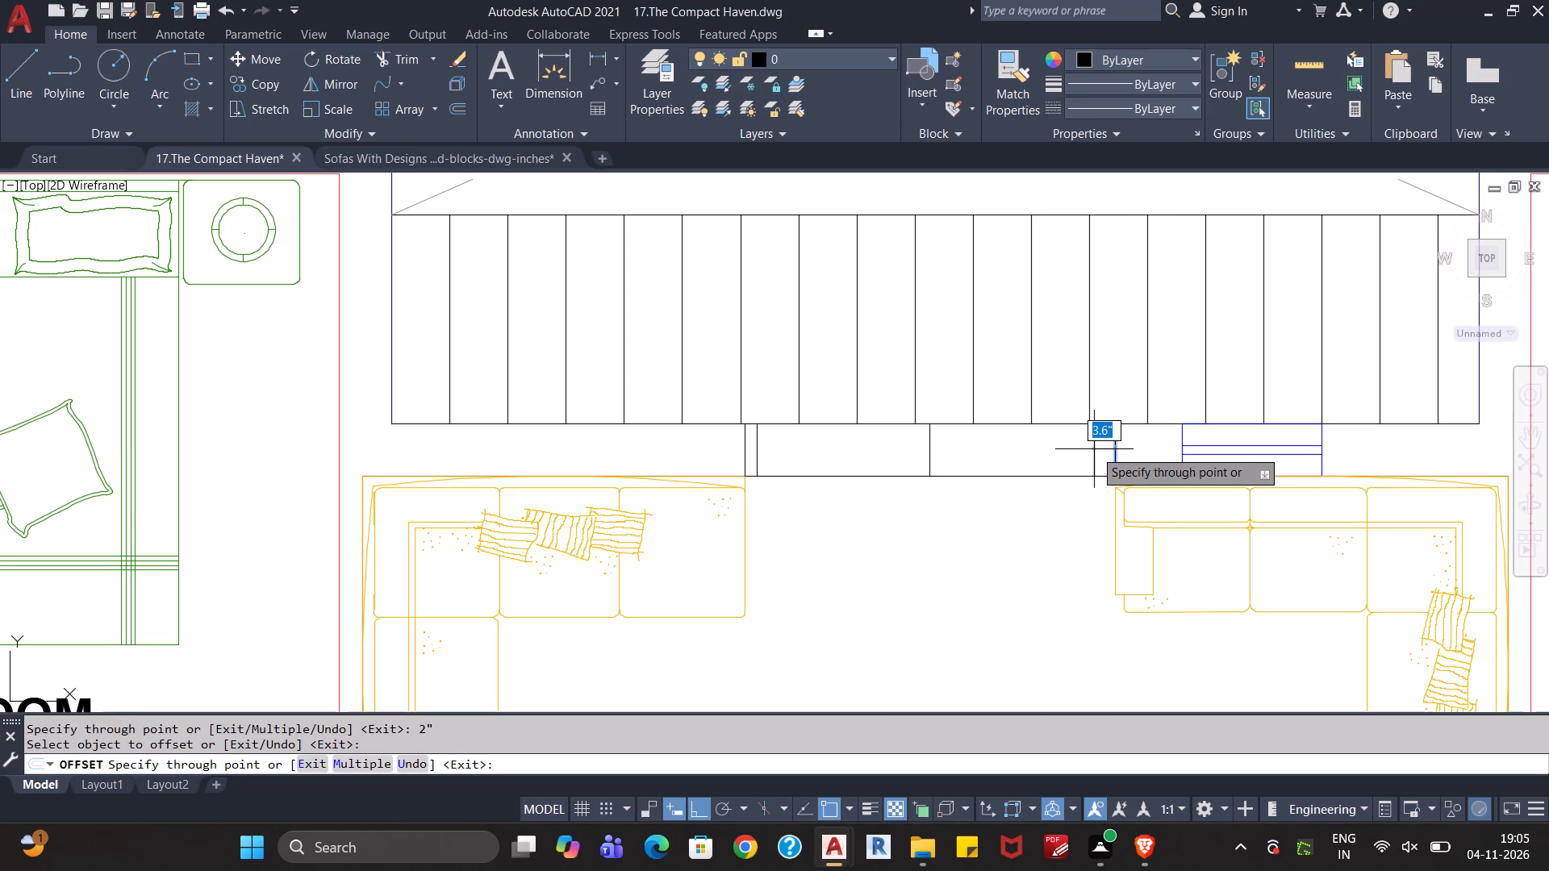
{"action": "type", "text": "2\""}
{"action": "key", "text": "Return"}
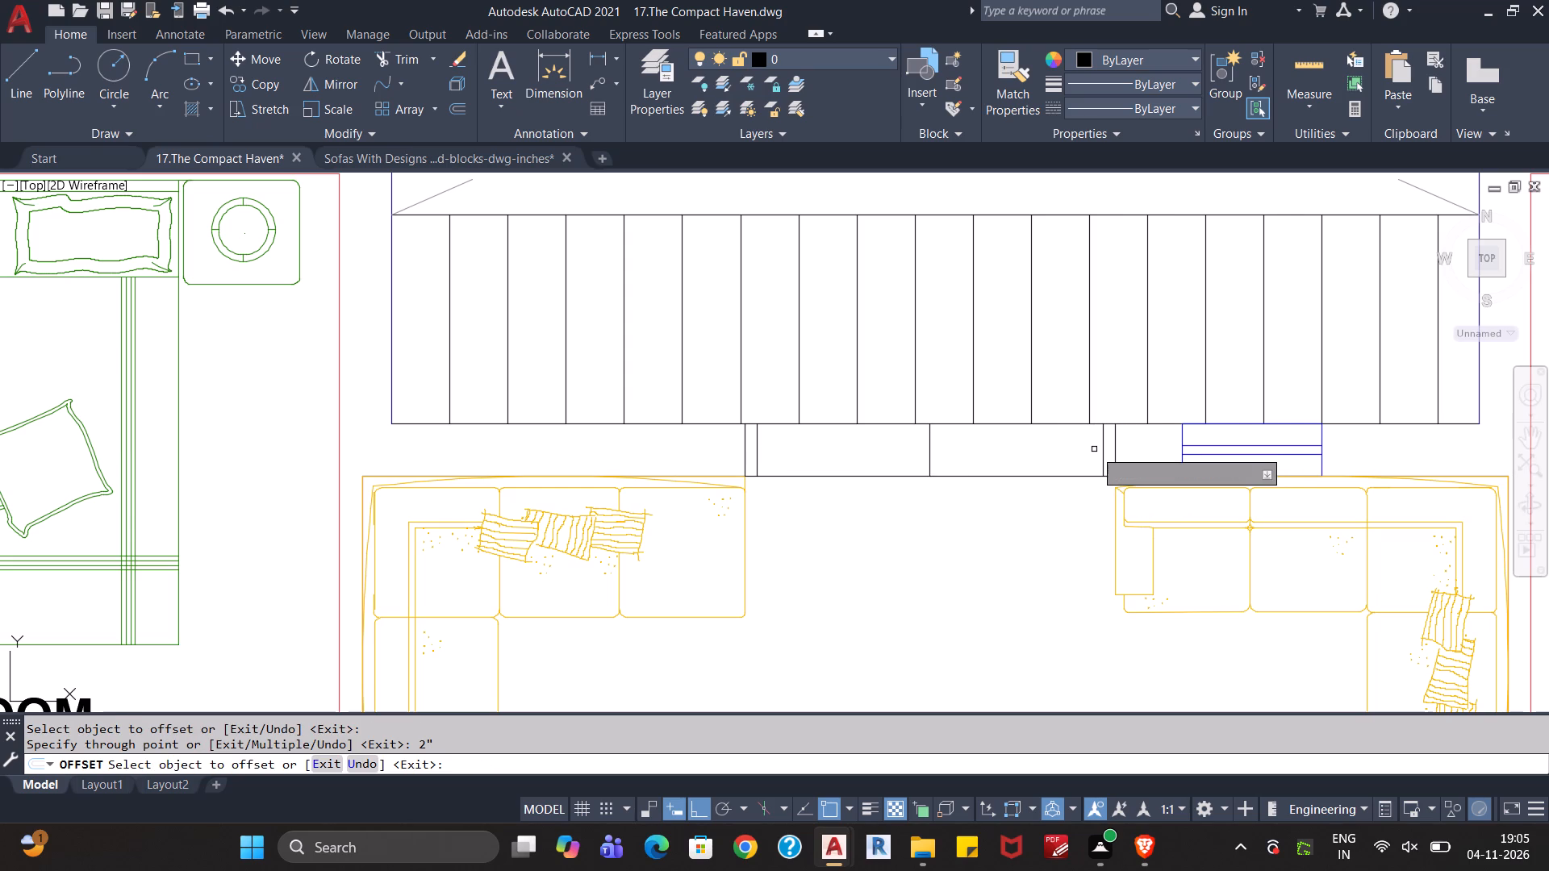
{"action": "key", "text": "Escape"}
{"action": "key", "text": "Escape"}
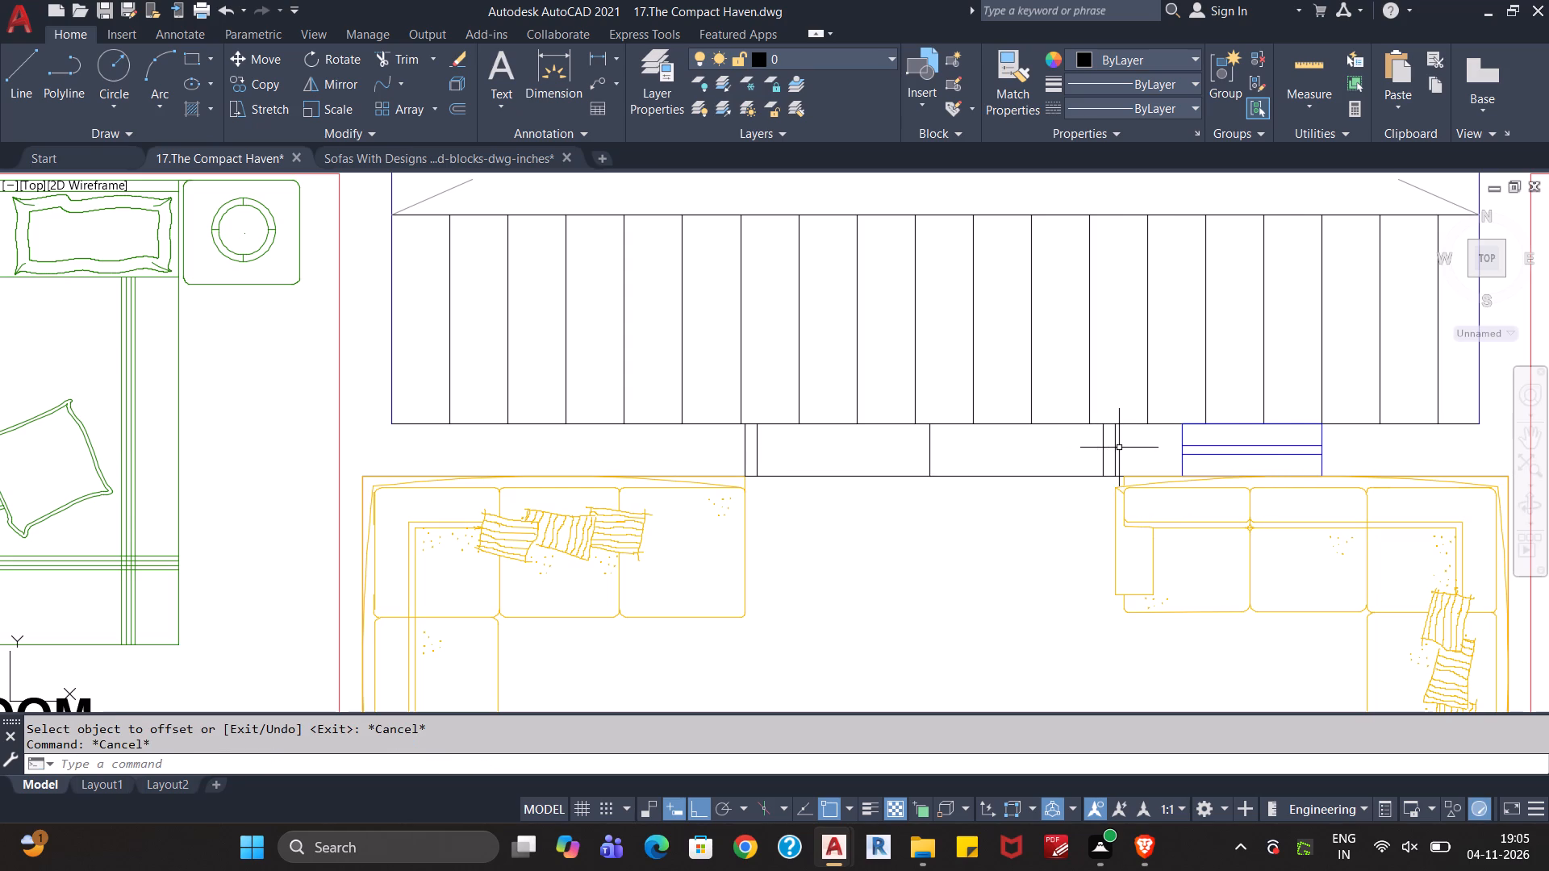
Delete the two original outer end lines of the backyard-wall opening.
{"action": "left_click", "coordinate": [1118, 448]}
{"action": "left_click", "coordinate": [1114, 461]}
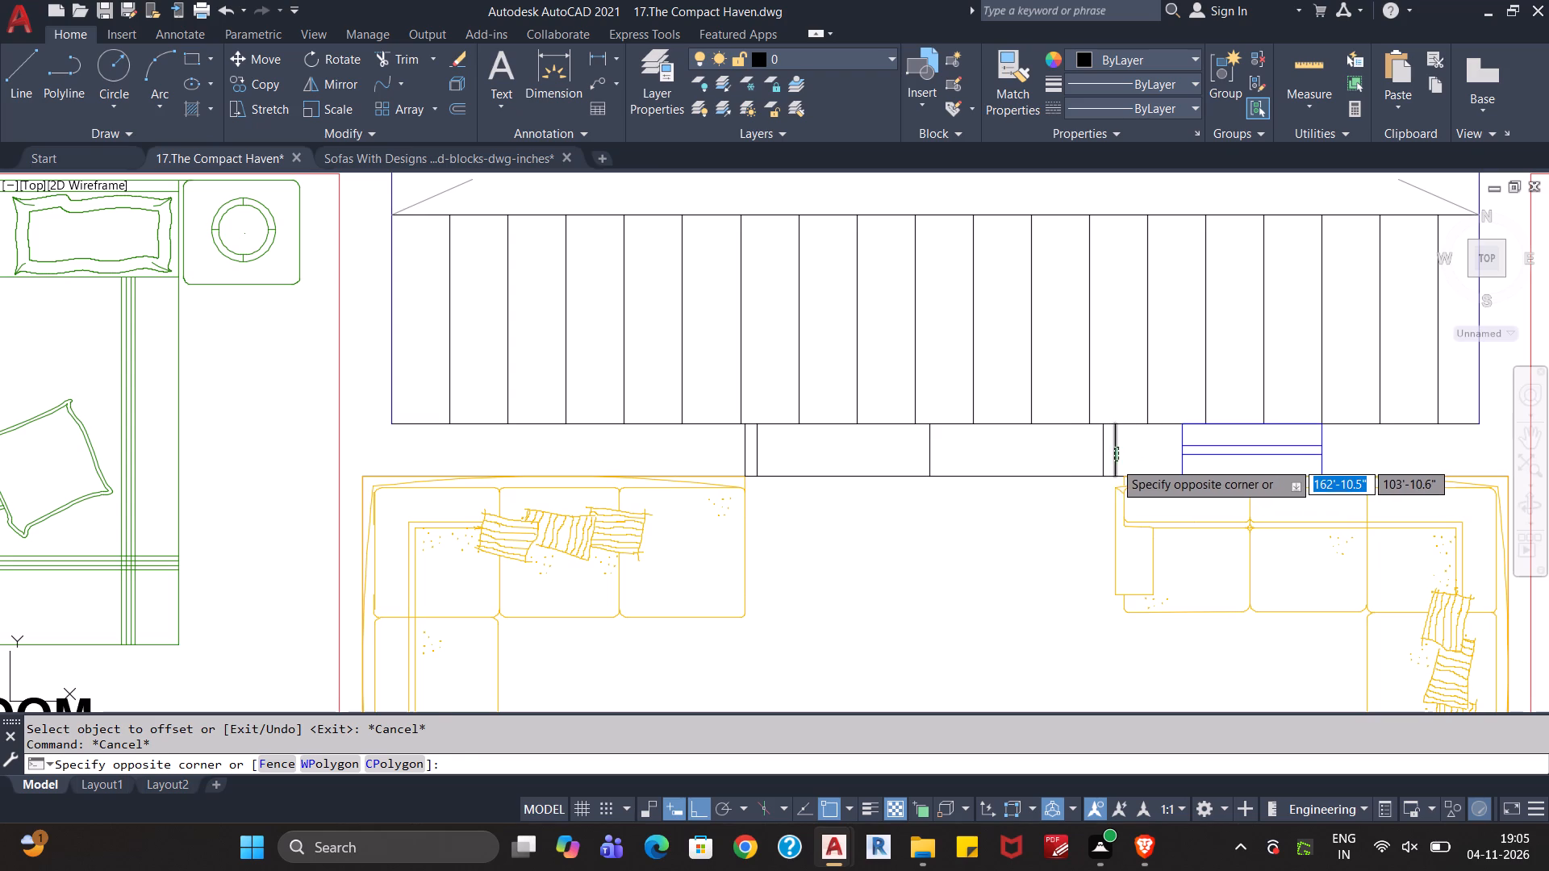
{"action": "left_click", "coordinate": [750, 462]}
{"action": "left_click", "coordinate": [741, 462]}
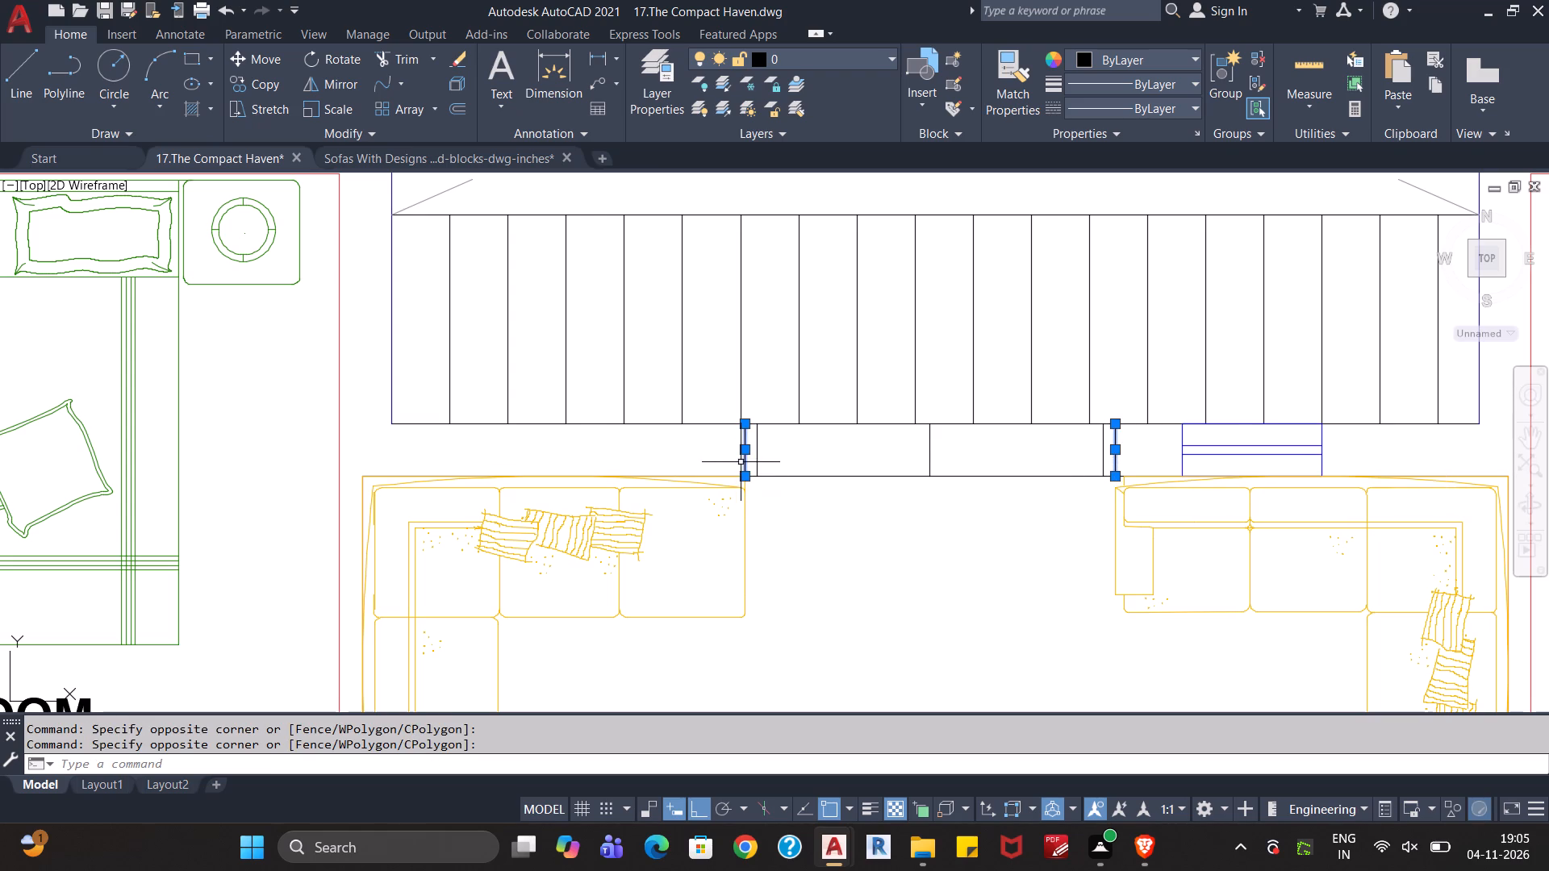
{"action": "key", "text": "Delete"}
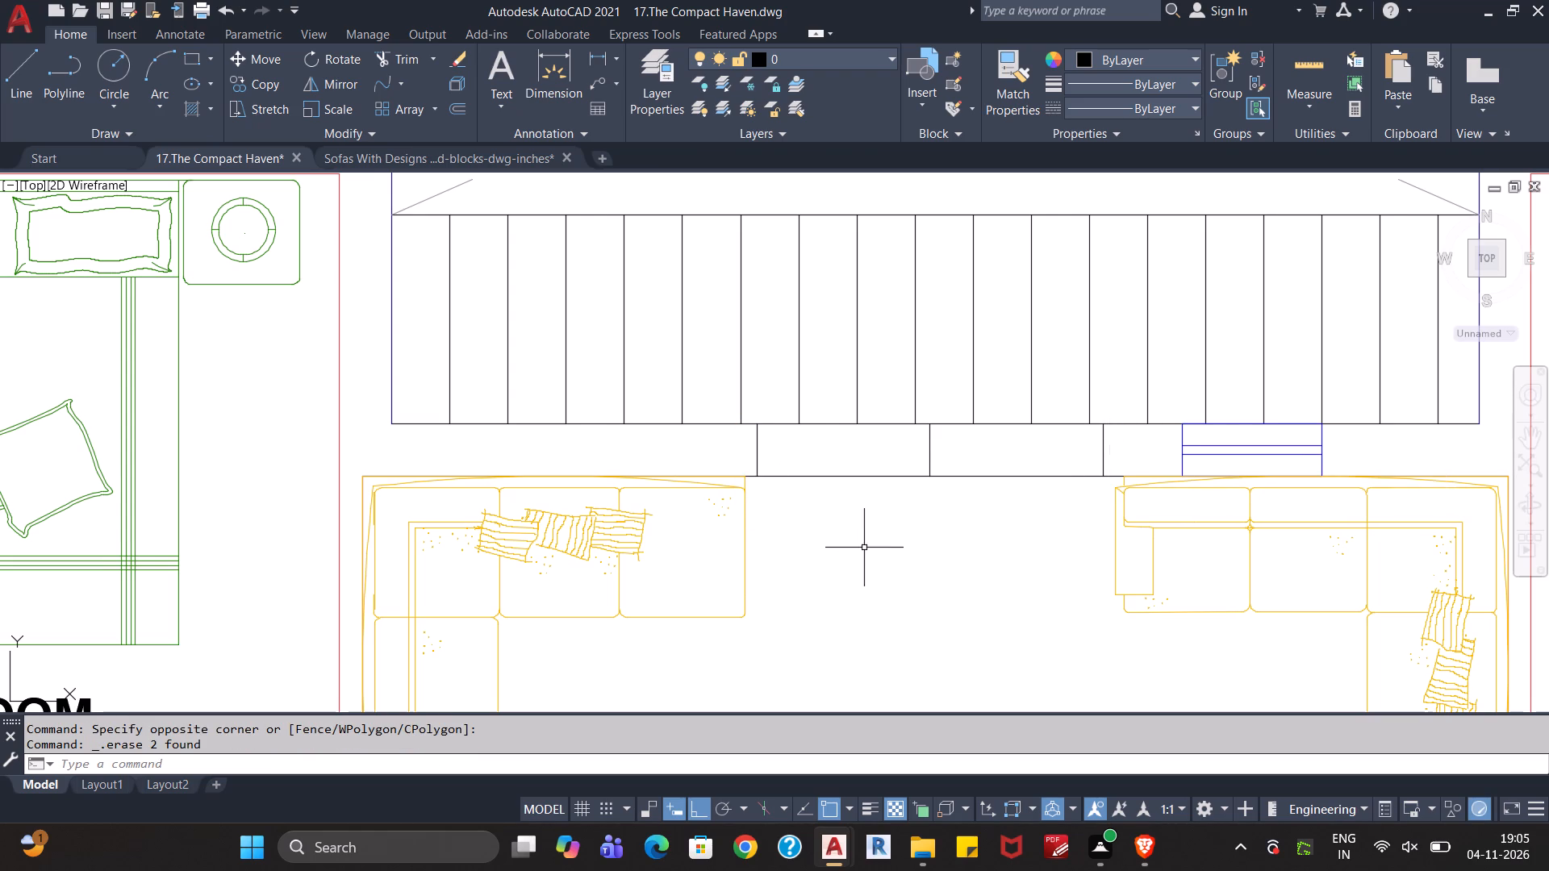
Examine the existing doors around the bathrooms, bedrooms and dining room for one to reuse in the backyard opening.
{"action": "middle_click_drag", "start_coordinate": [865, 548], "coordinate": [840, 542]}
{"action": "middle_click_drag", "start_coordinate": [879, 537], "coordinate": [859, 523]}
{"action": "scroll", "coordinate": [859, 523], "scroll_direction": "down", "scroll_amount": 1}
{"action": "middle_click_drag", "start_coordinate": [888, 564], "coordinate": [863, 523]}
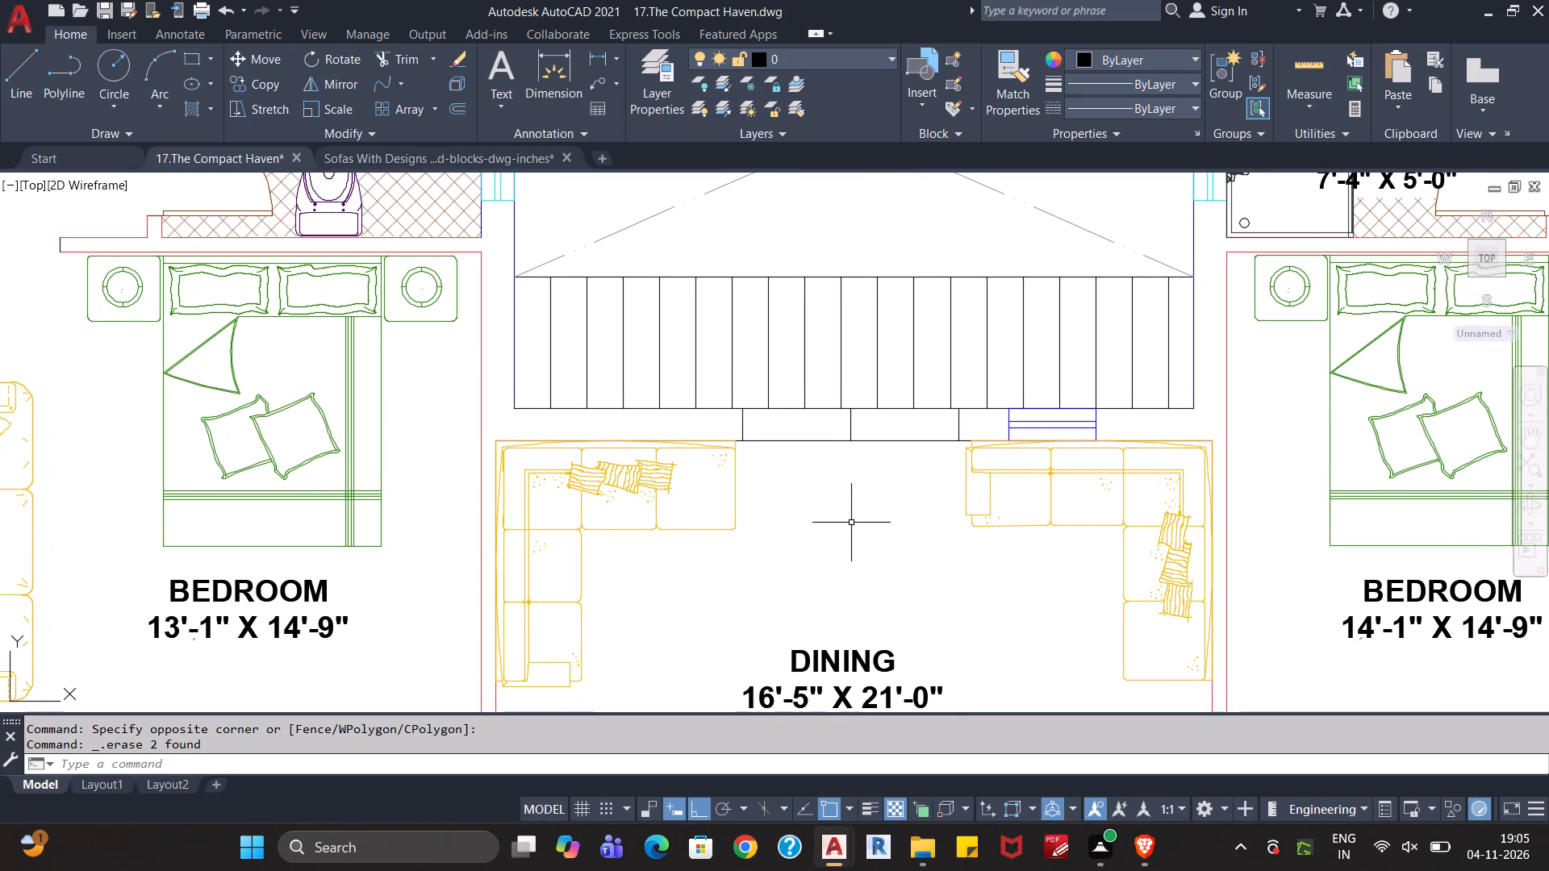
{"action": "scroll", "coordinate": [851, 524], "scroll_direction": "down", "scroll_amount": 1}
{"action": "middle_click_drag", "start_coordinate": [890, 536], "coordinate": [880, 513]}
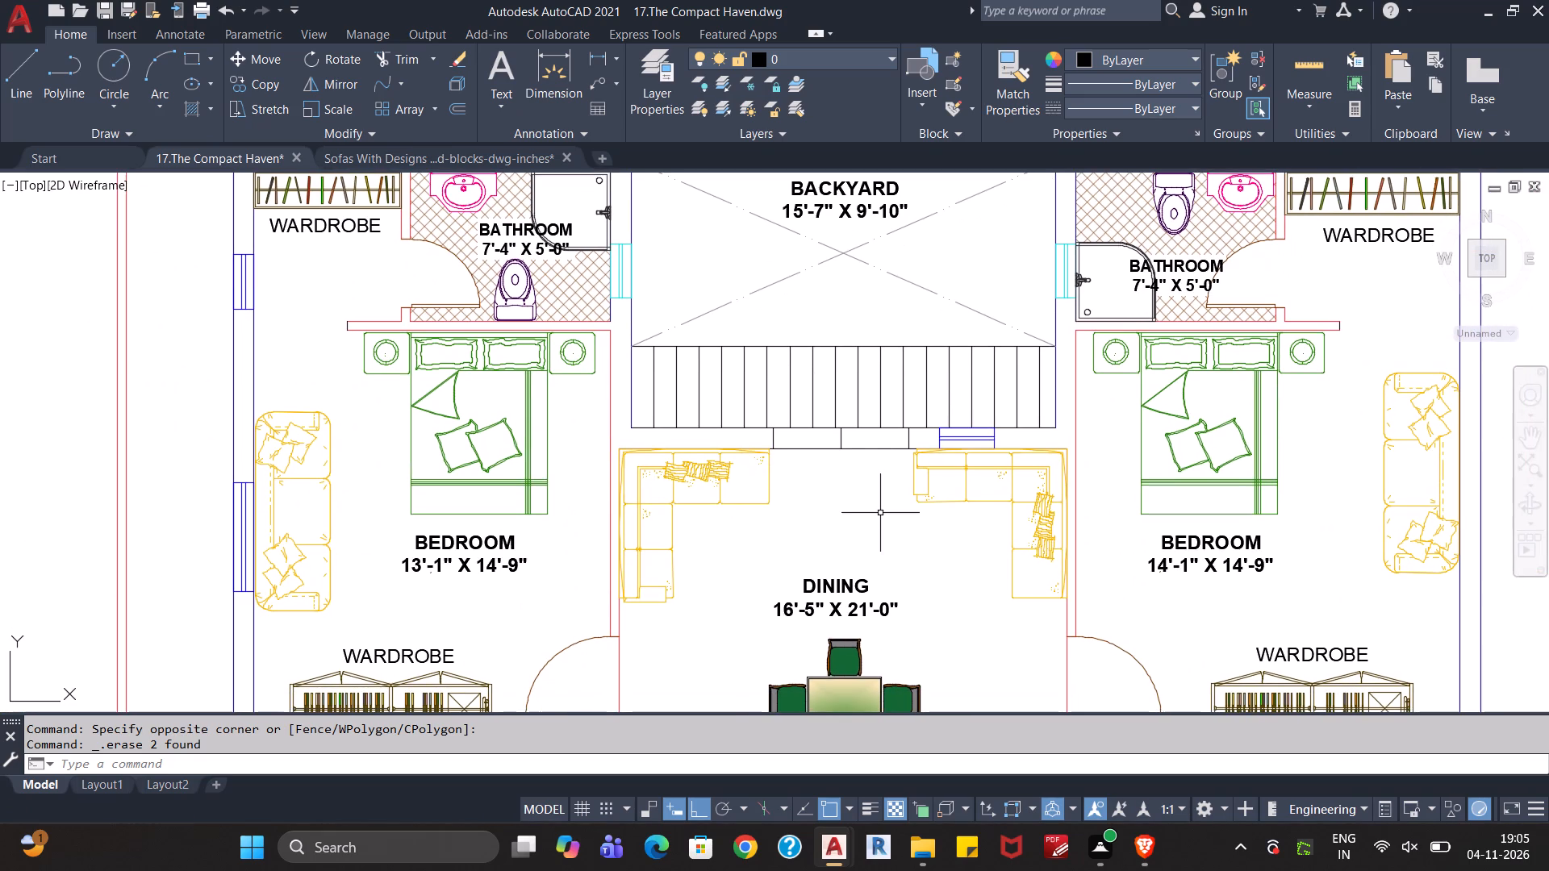
{"action": "middle_click_drag", "start_coordinate": [880, 513], "coordinate": [880, 542]}
{"action": "left_click", "coordinate": [880, 542]}
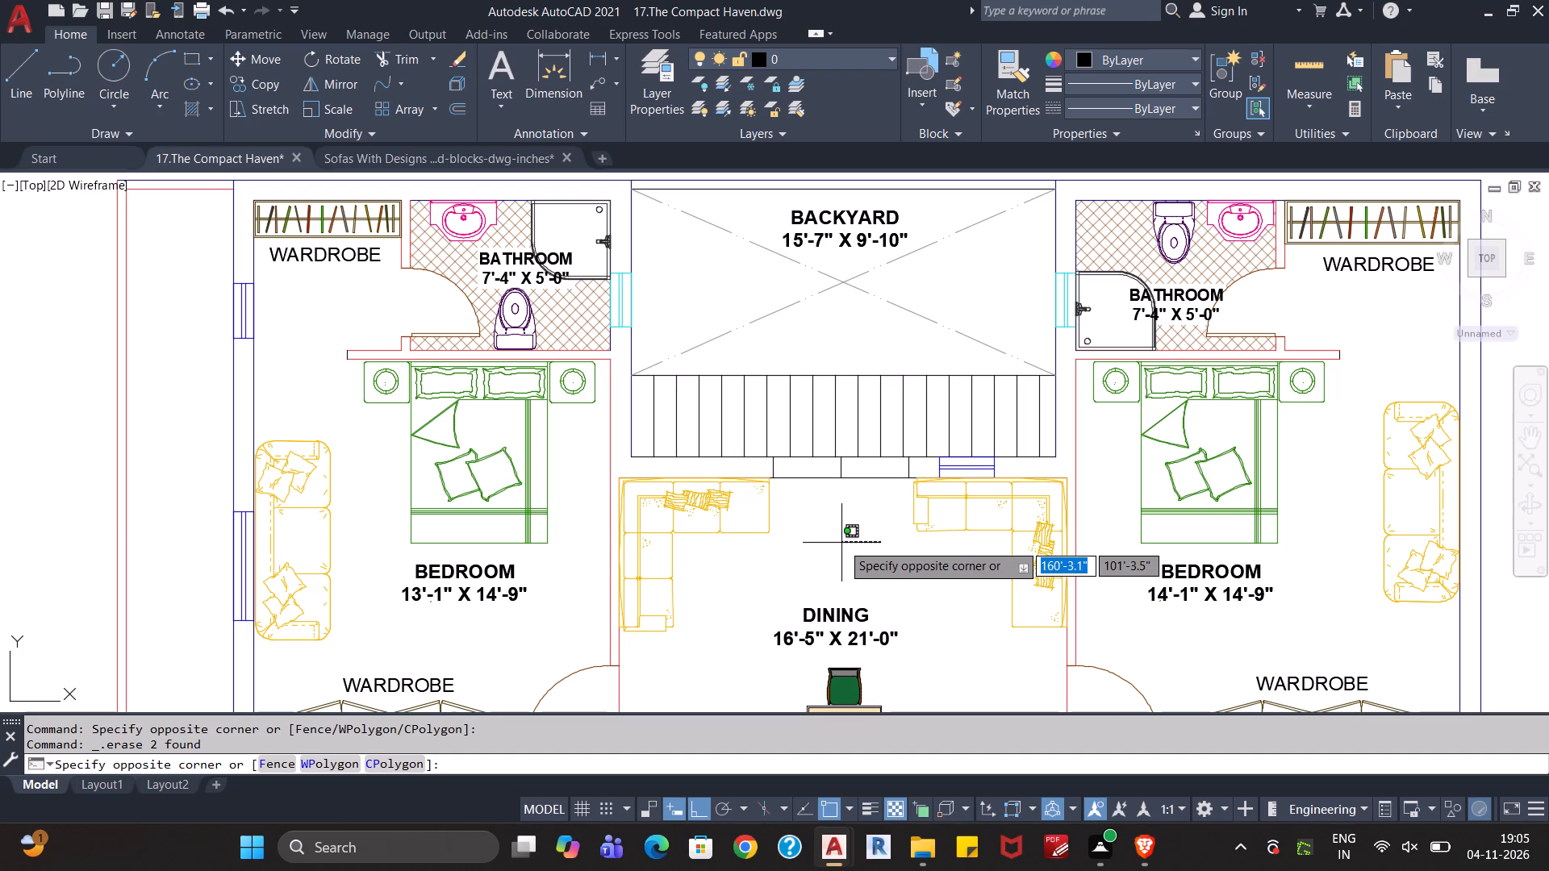
{"action": "key", "text": "Escape"}
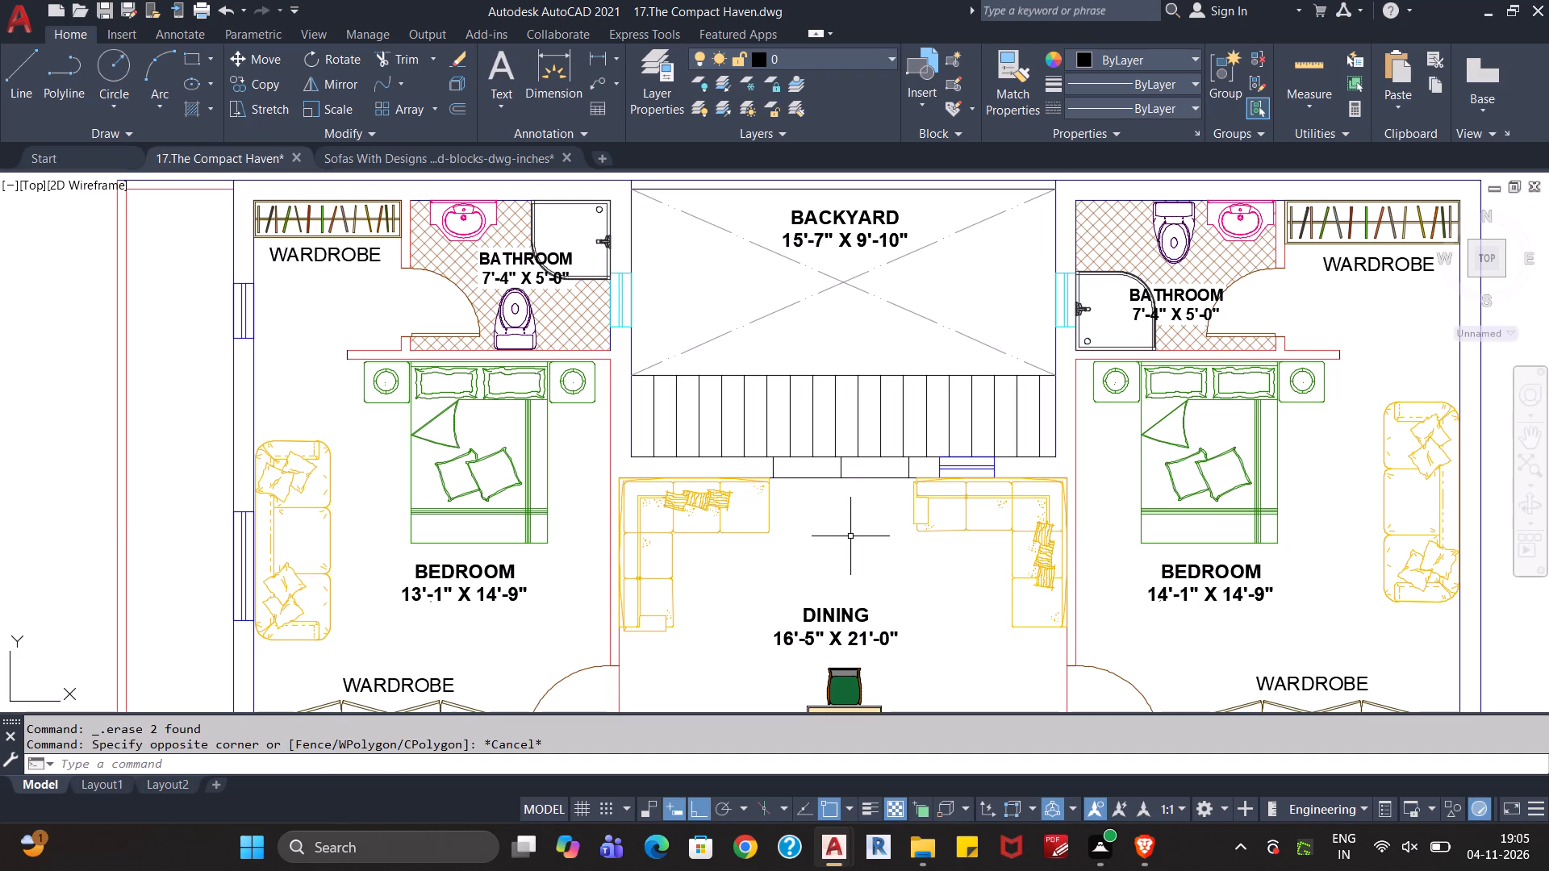
{"action": "middle_click_drag", "start_coordinate": [854, 538], "coordinate": [784, 492]}
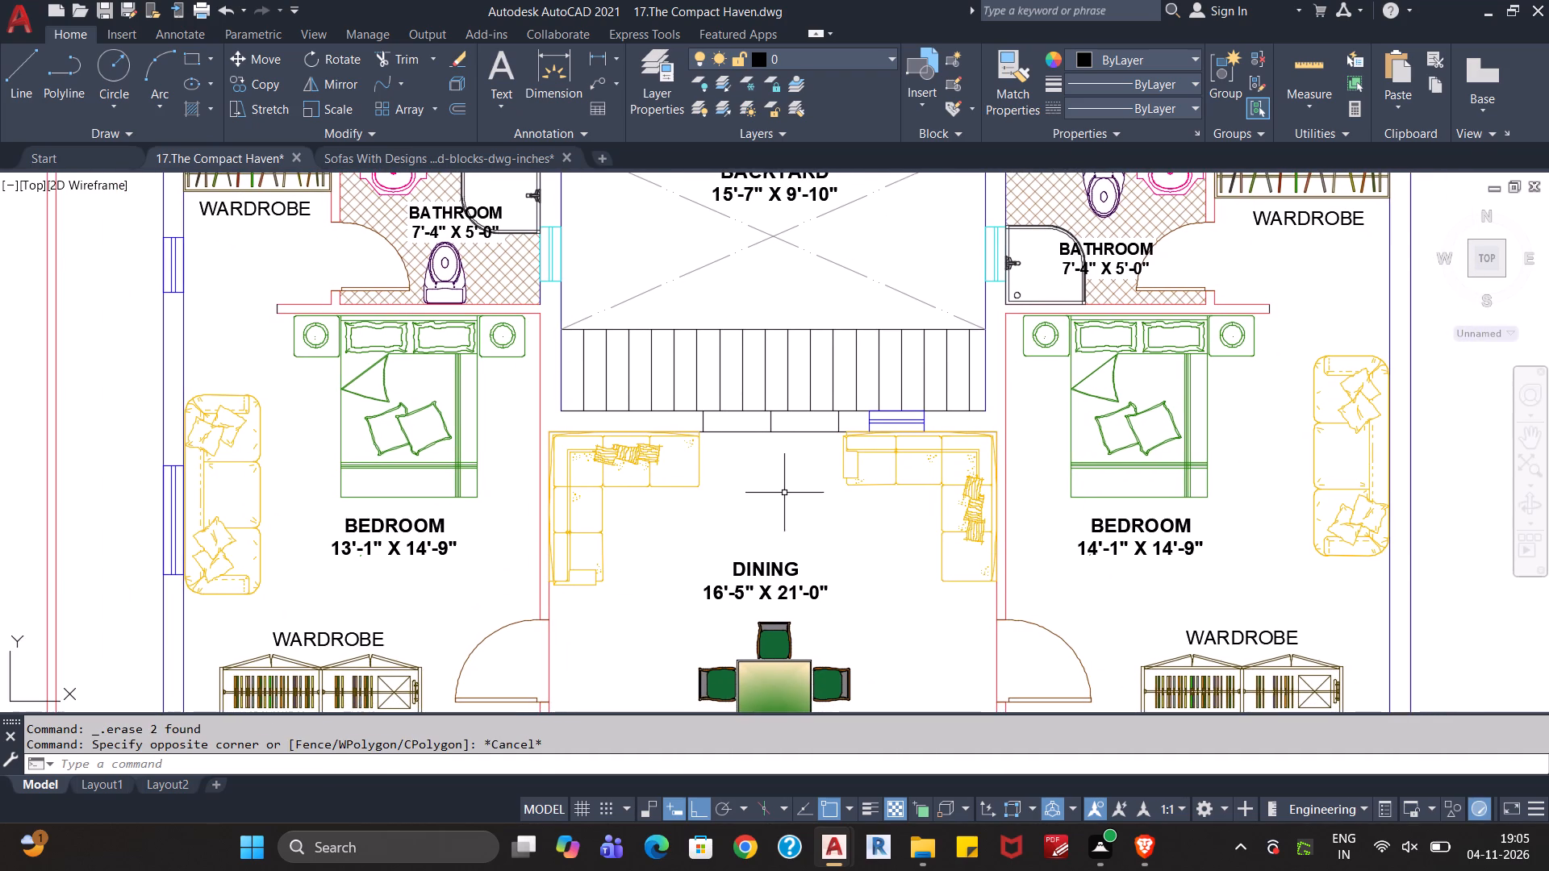
{"action": "scroll", "coordinate": [785, 497], "scroll_direction": "down", "scroll_amount": 1}
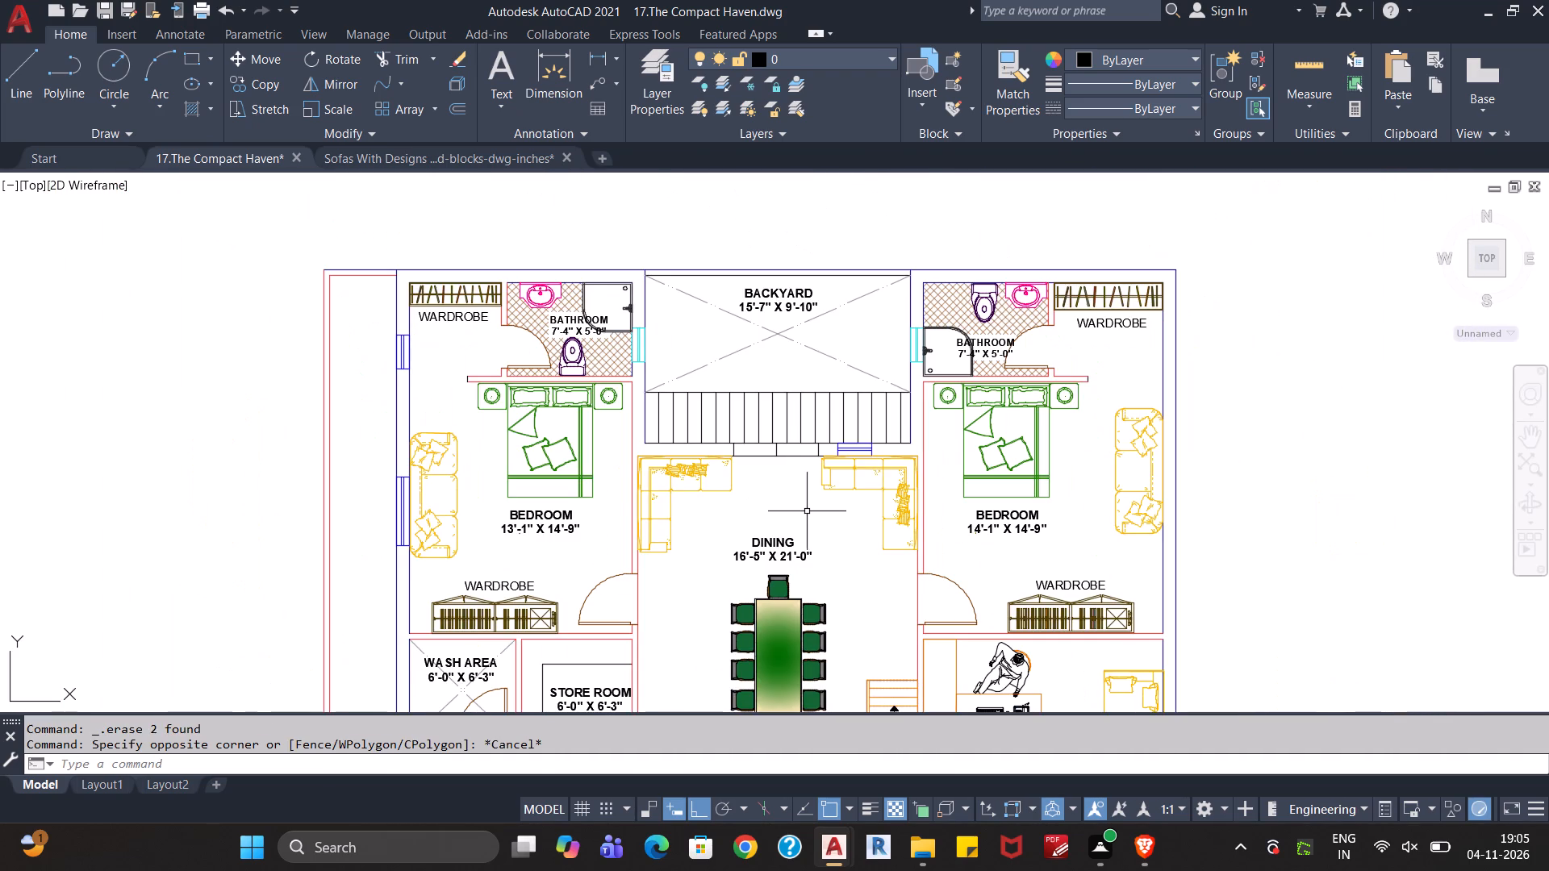
{"action": "left_click", "coordinate": [1025, 367]}
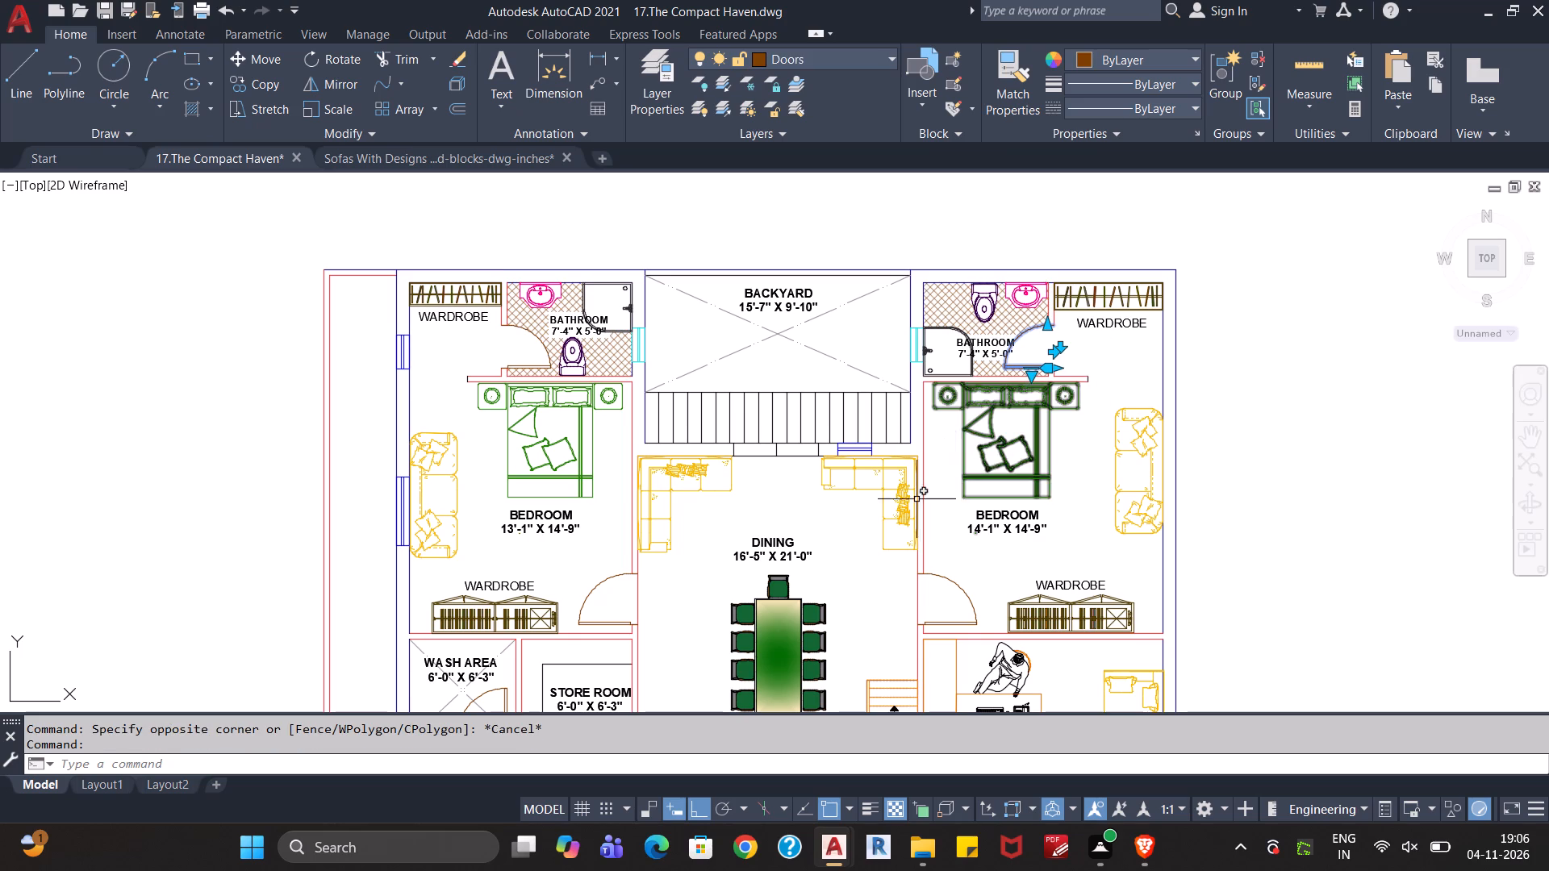
{"action": "key", "text": "Escape"}
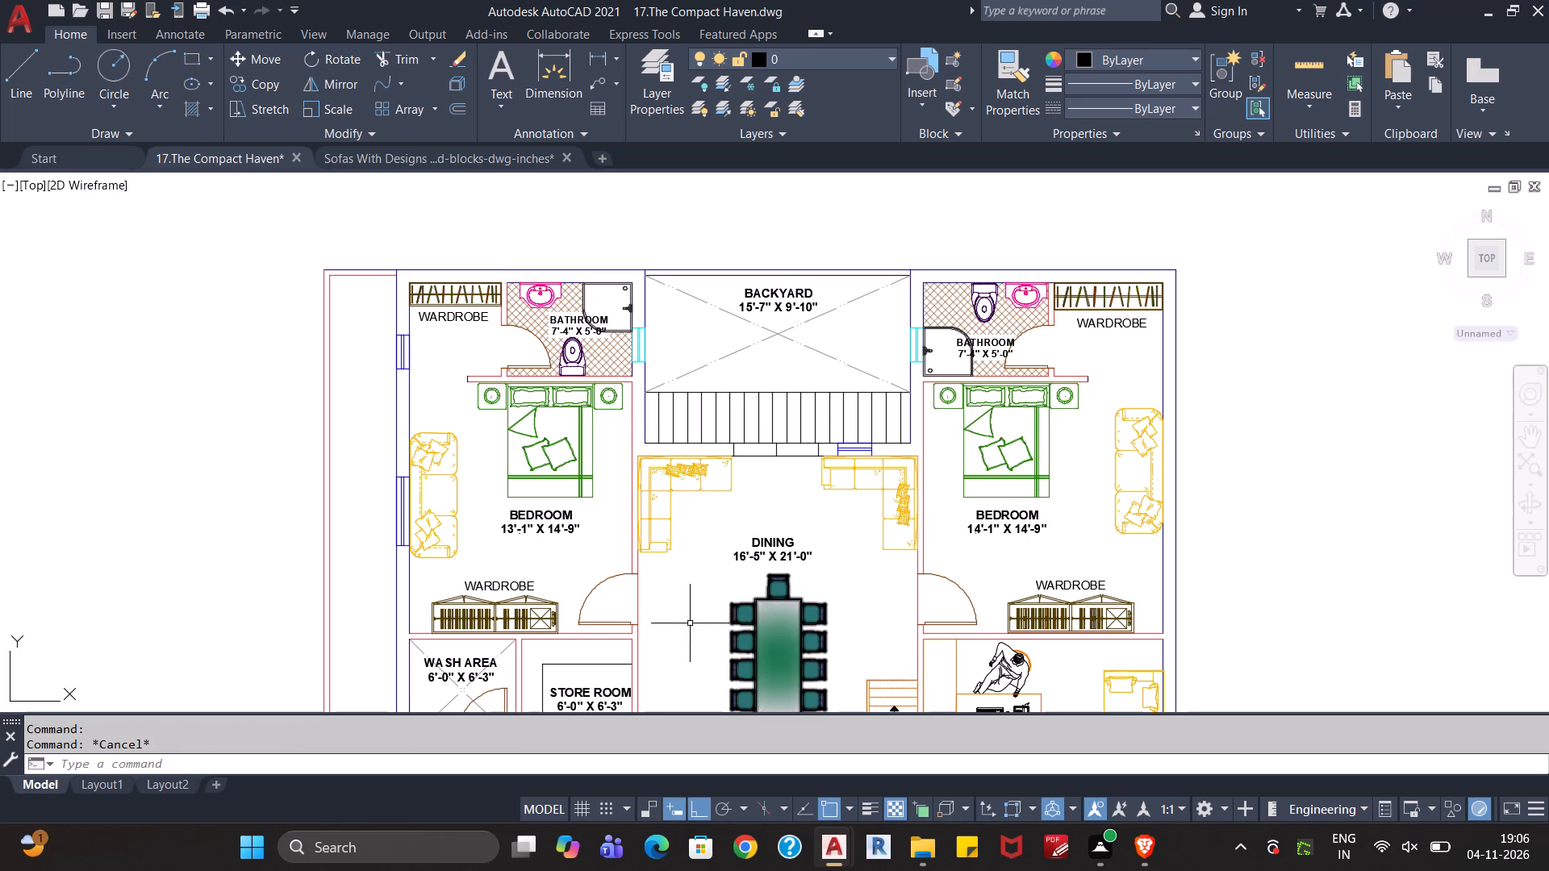
Copy the wash area door and paste two copies side by side in the backyard, just above the steps.
{"action": "middle_click_drag", "start_coordinate": [683, 623], "coordinate": [708, 523]}
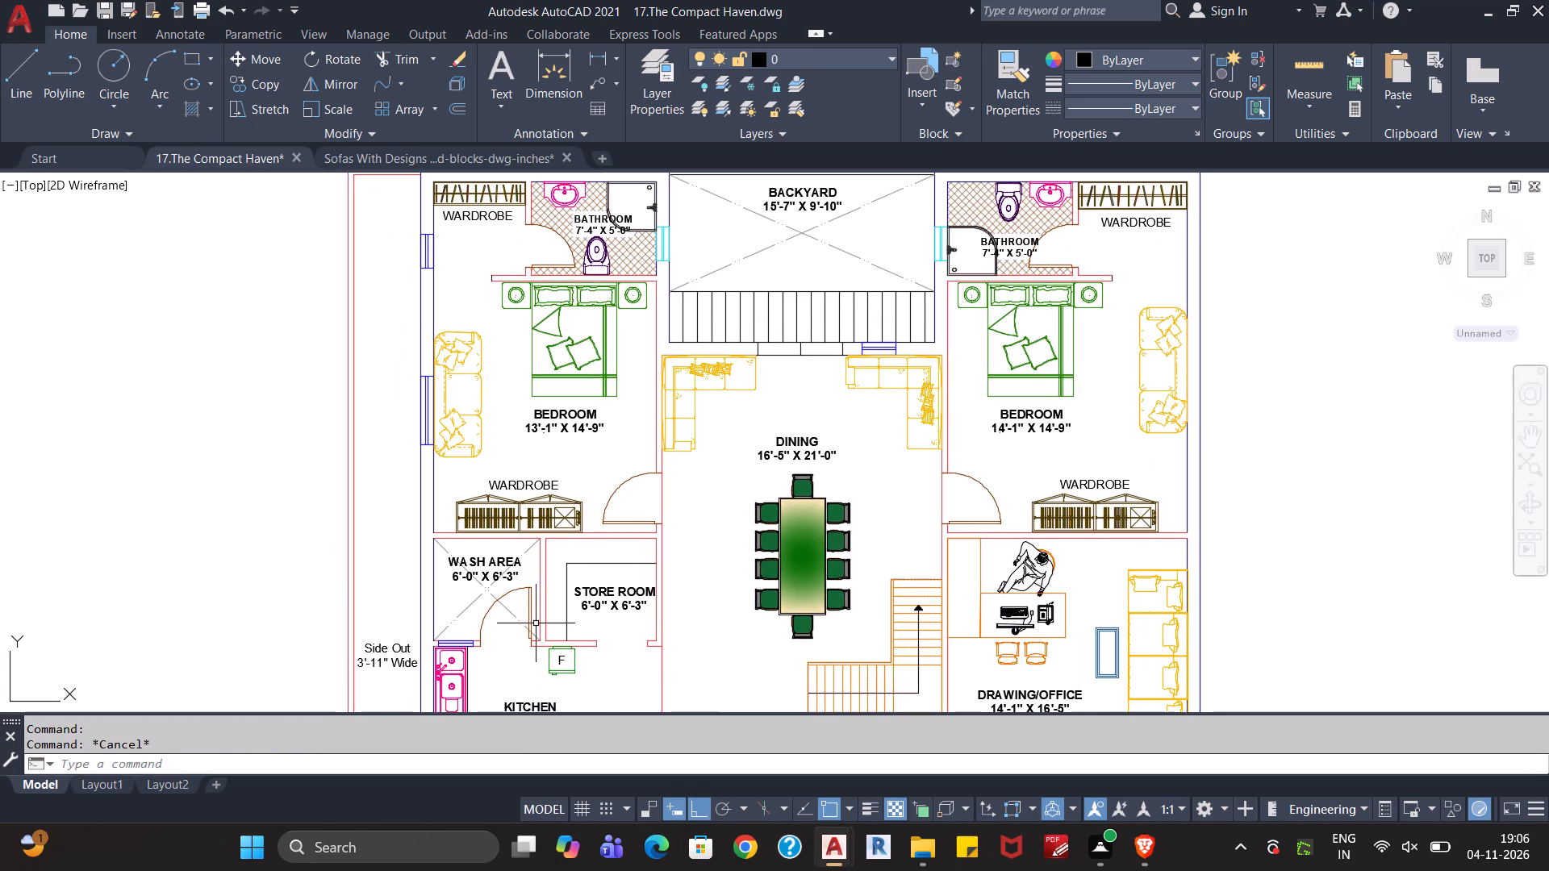
{"action": "left_click", "coordinate": [532, 621]}
{"action": "key", "text": "ctrl+c"}
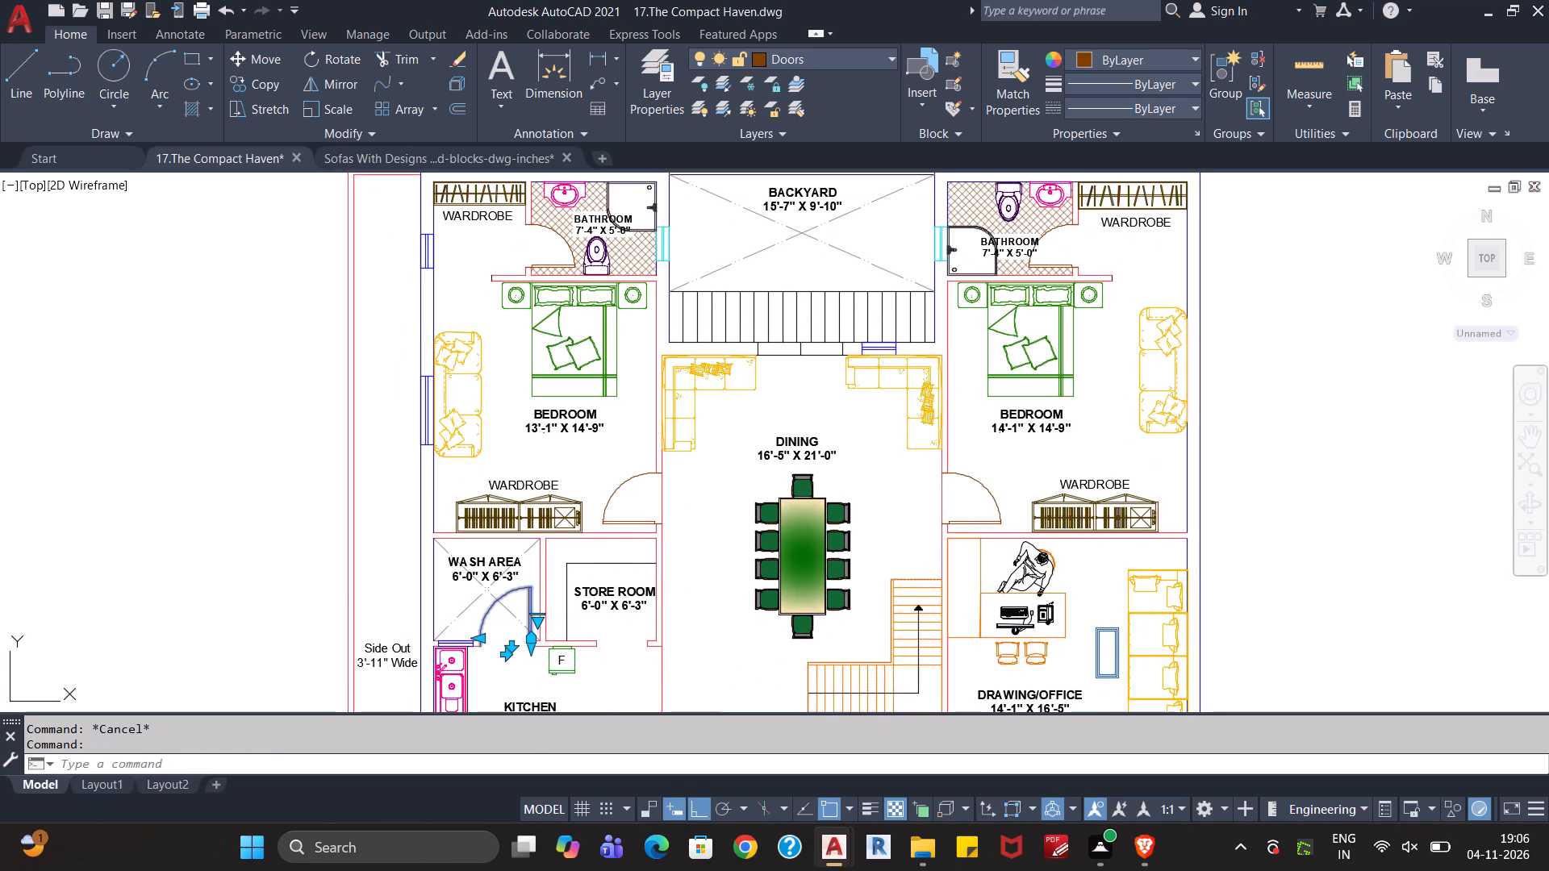
{"action": "key", "text": "ctrl+v"}
{"action": "middle_click_drag", "start_coordinate": [773, 405], "coordinate": [759, 469]}
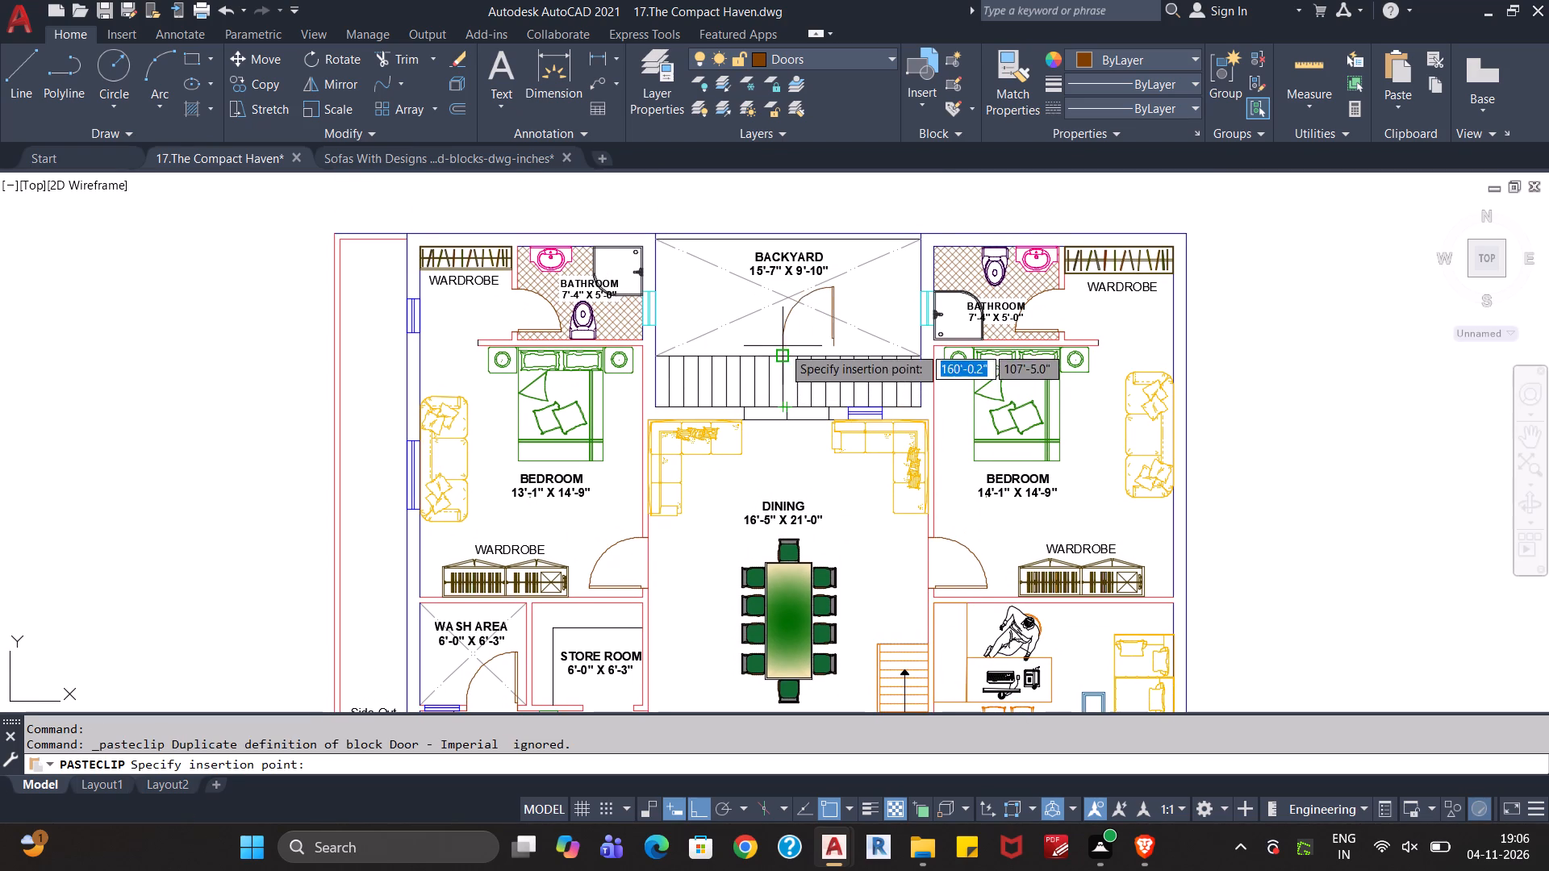
{"action": "left_click", "coordinate": [783, 346]}
{"action": "key", "text": "ctrl+v"}
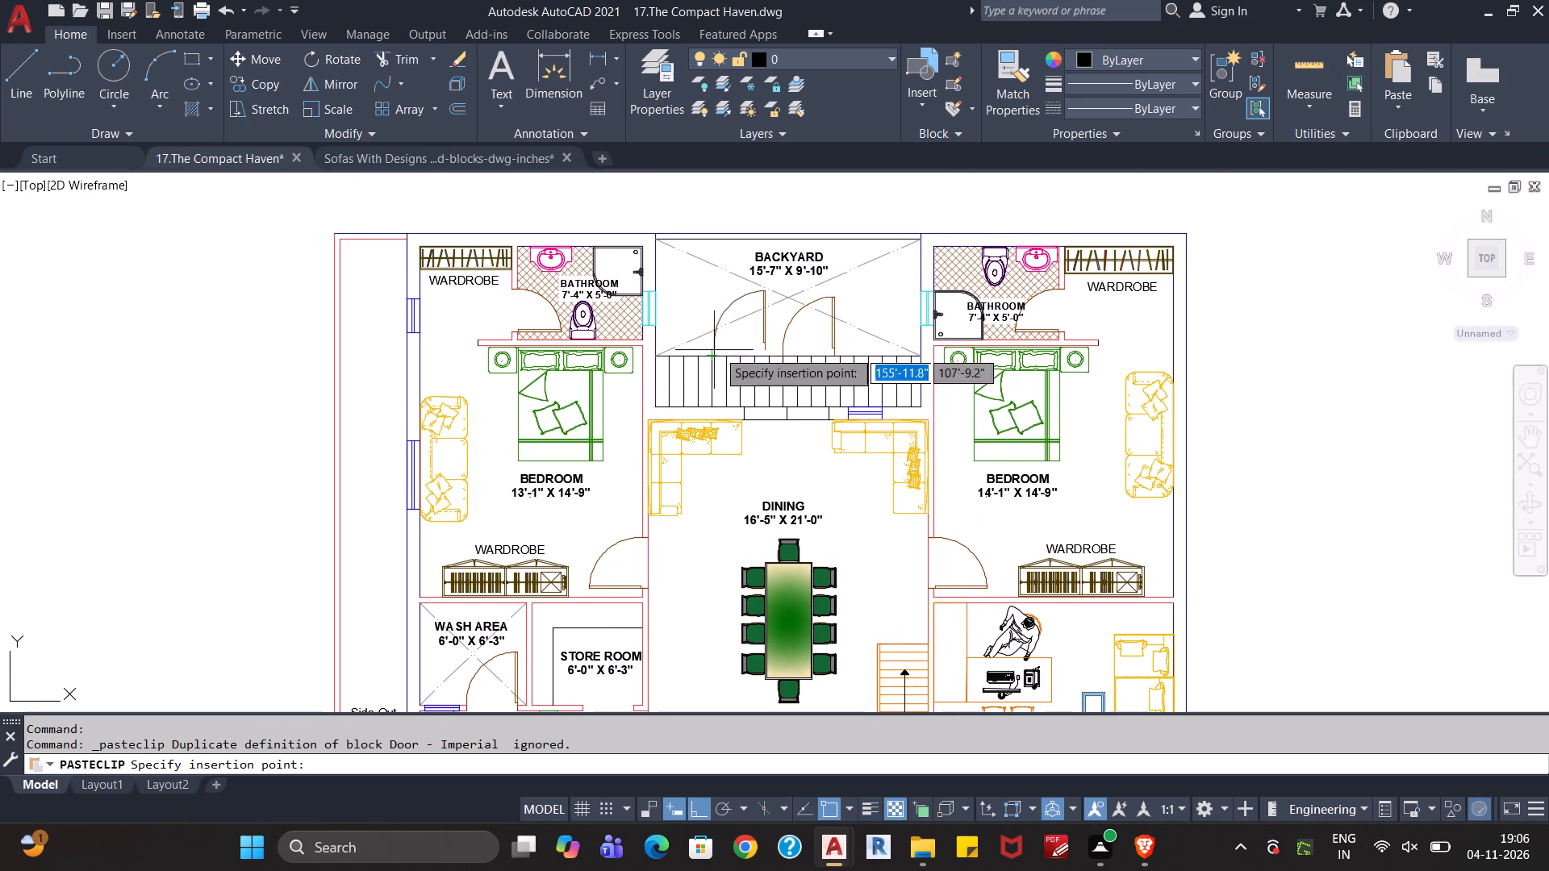
{"action": "left_click", "coordinate": [724, 347]}
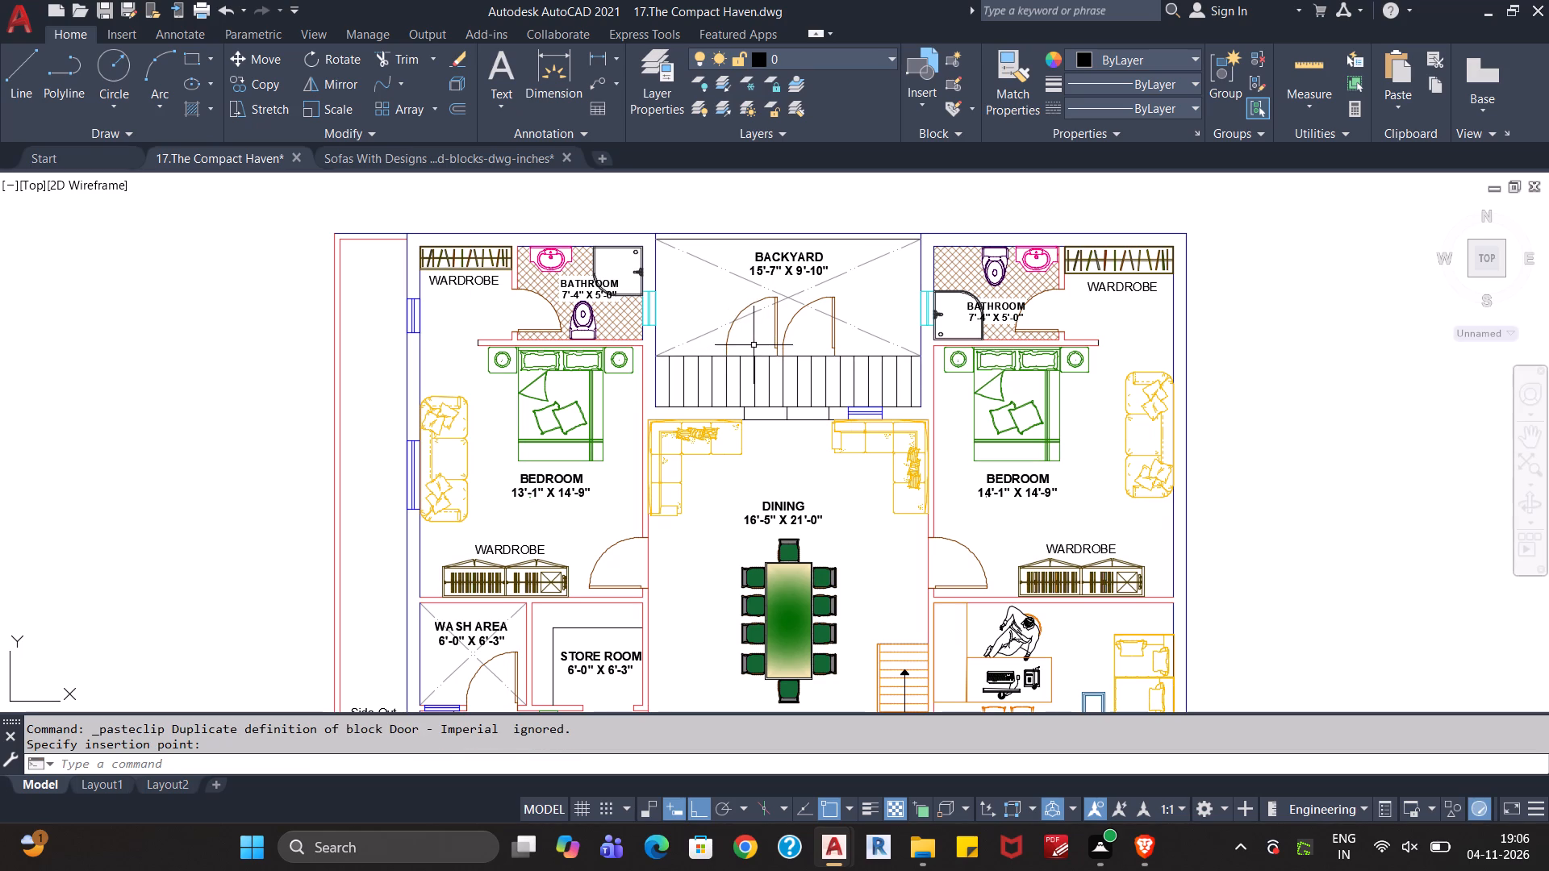
{"action": "key", "text": "Escape"}
{"action": "key", "text": "Escape"}
Flip the left pasted door horizontally so the two backyard doors mirror each other as a pair.
{"action": "left_click", "coordinate": [776, 329]}
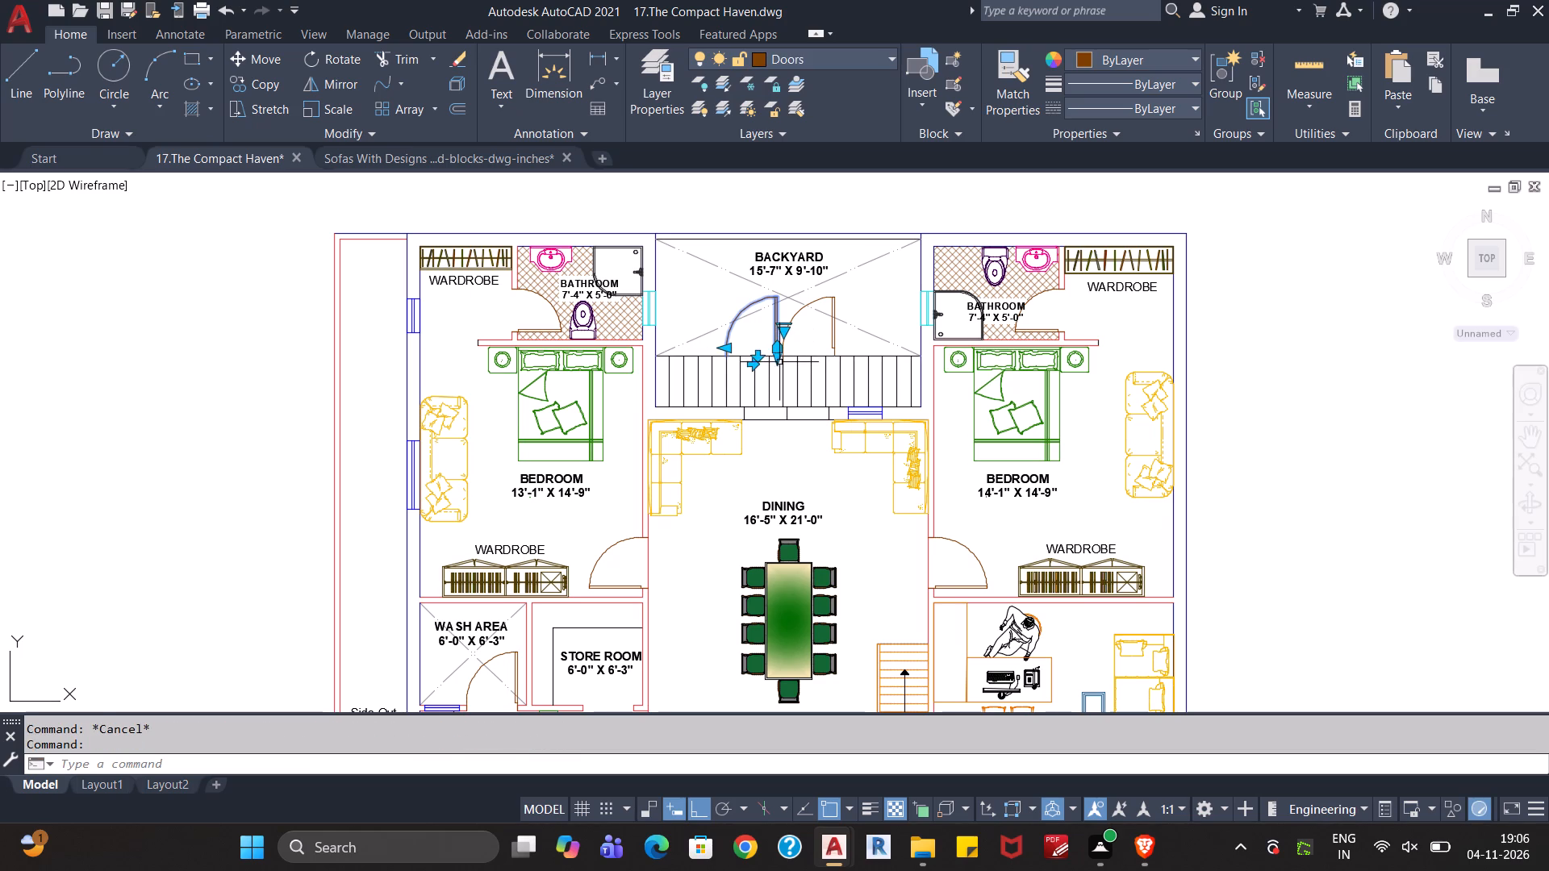
{"action": "left_click", "coordinate": [755, 366]}
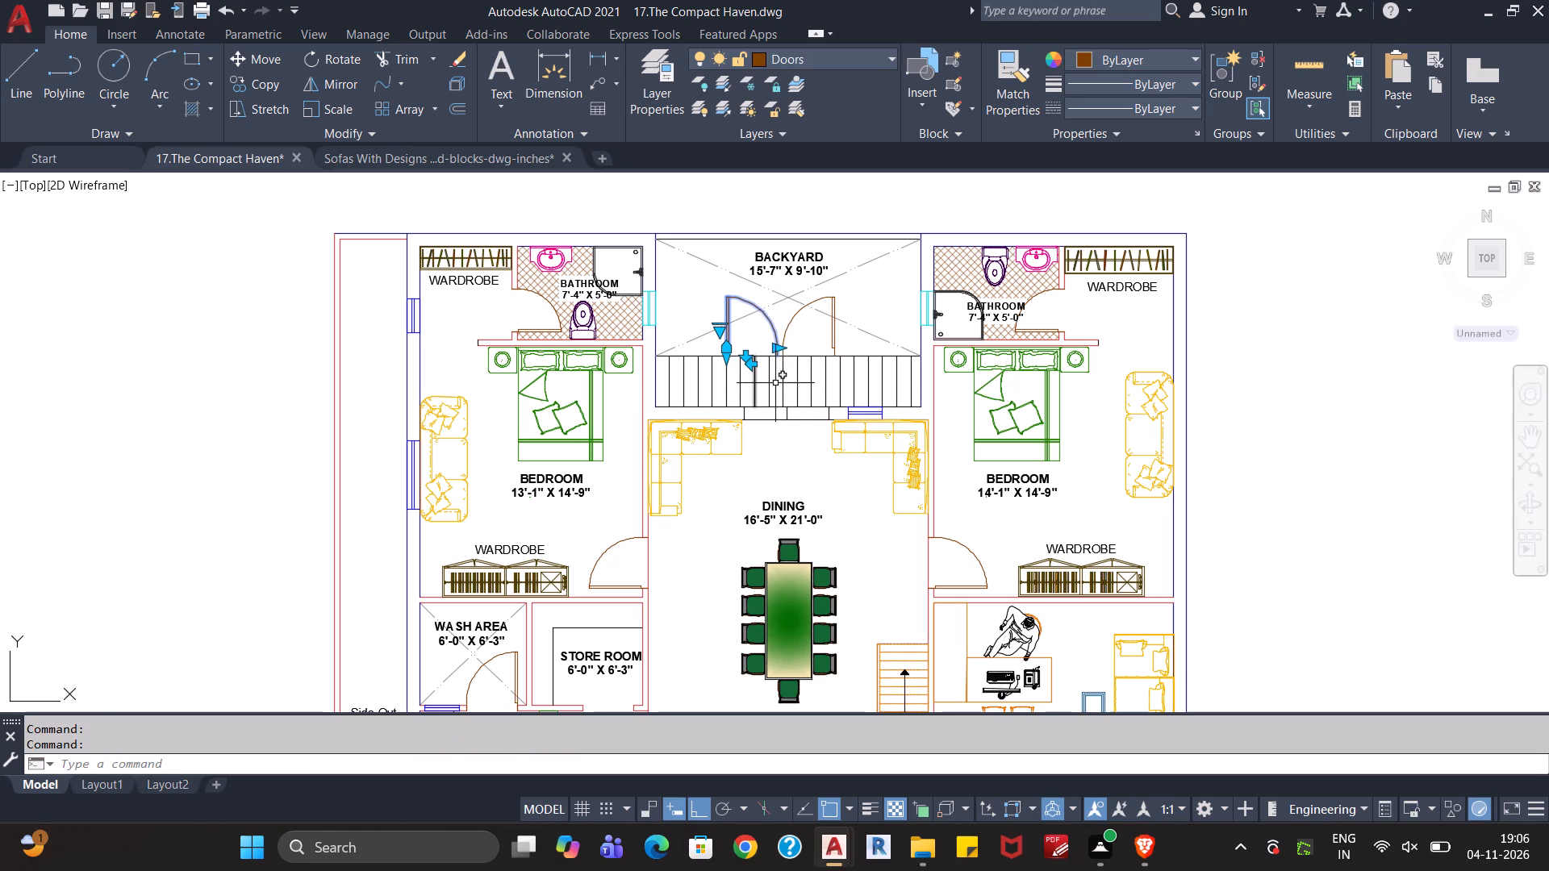
{"action": "key", "text": "Escape"}
Align the left backyard door to the left half of the dining room's backyard-wall opening, scaling it to the alignment points.
{"action": "scroll", "coordinate": [775, 445], "scroll_direction": "up", "scroll_amount": 1}
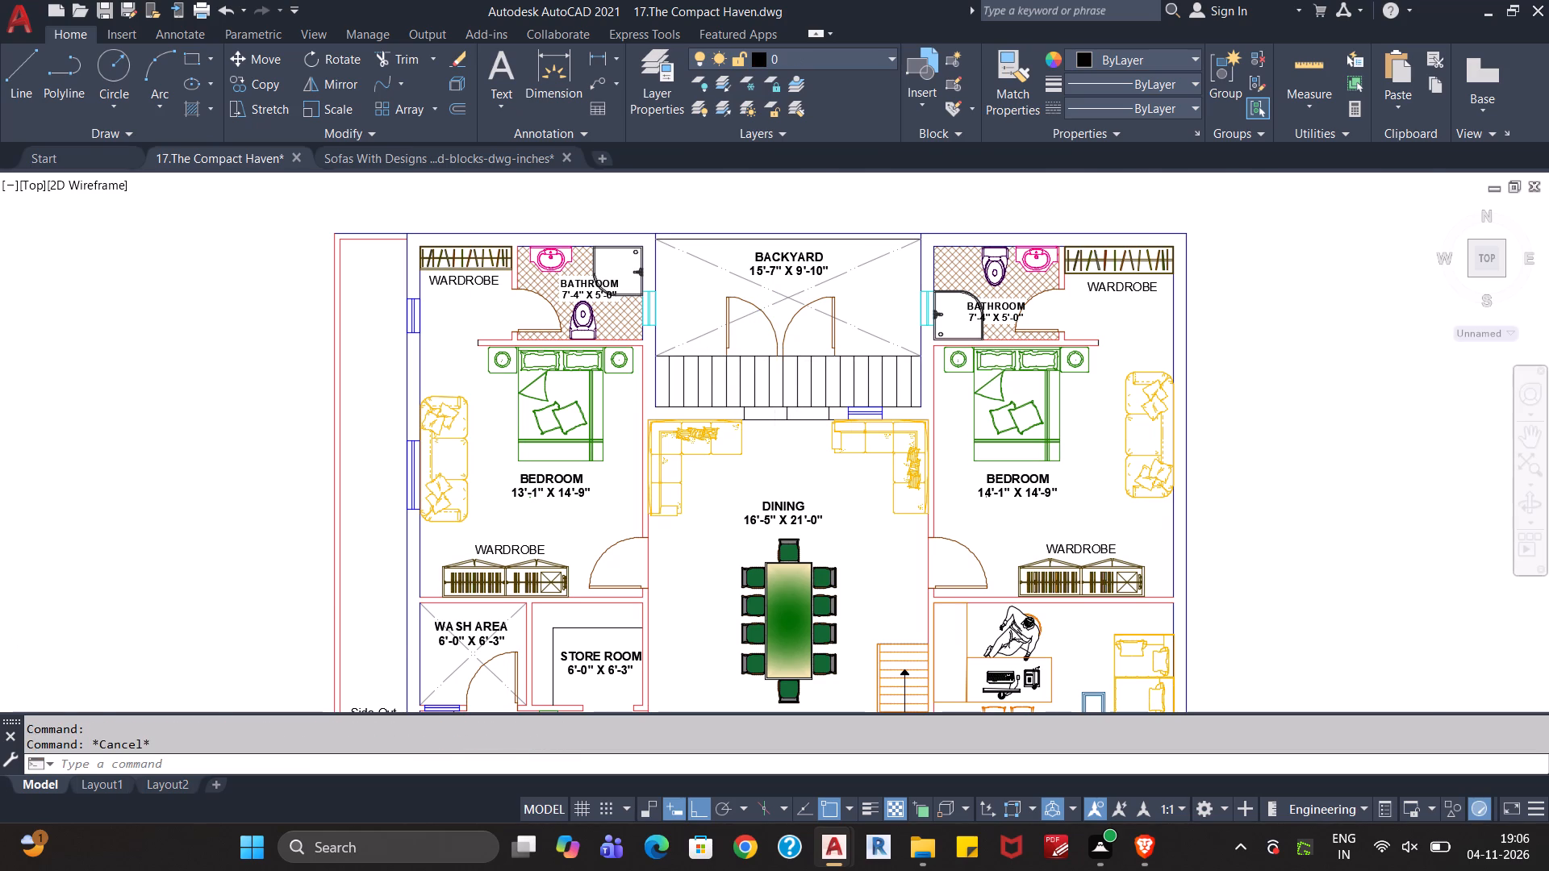
{"action": "middle_click_drag", "start_coordinate": [774, 431], "coordinate": [775, 473]}
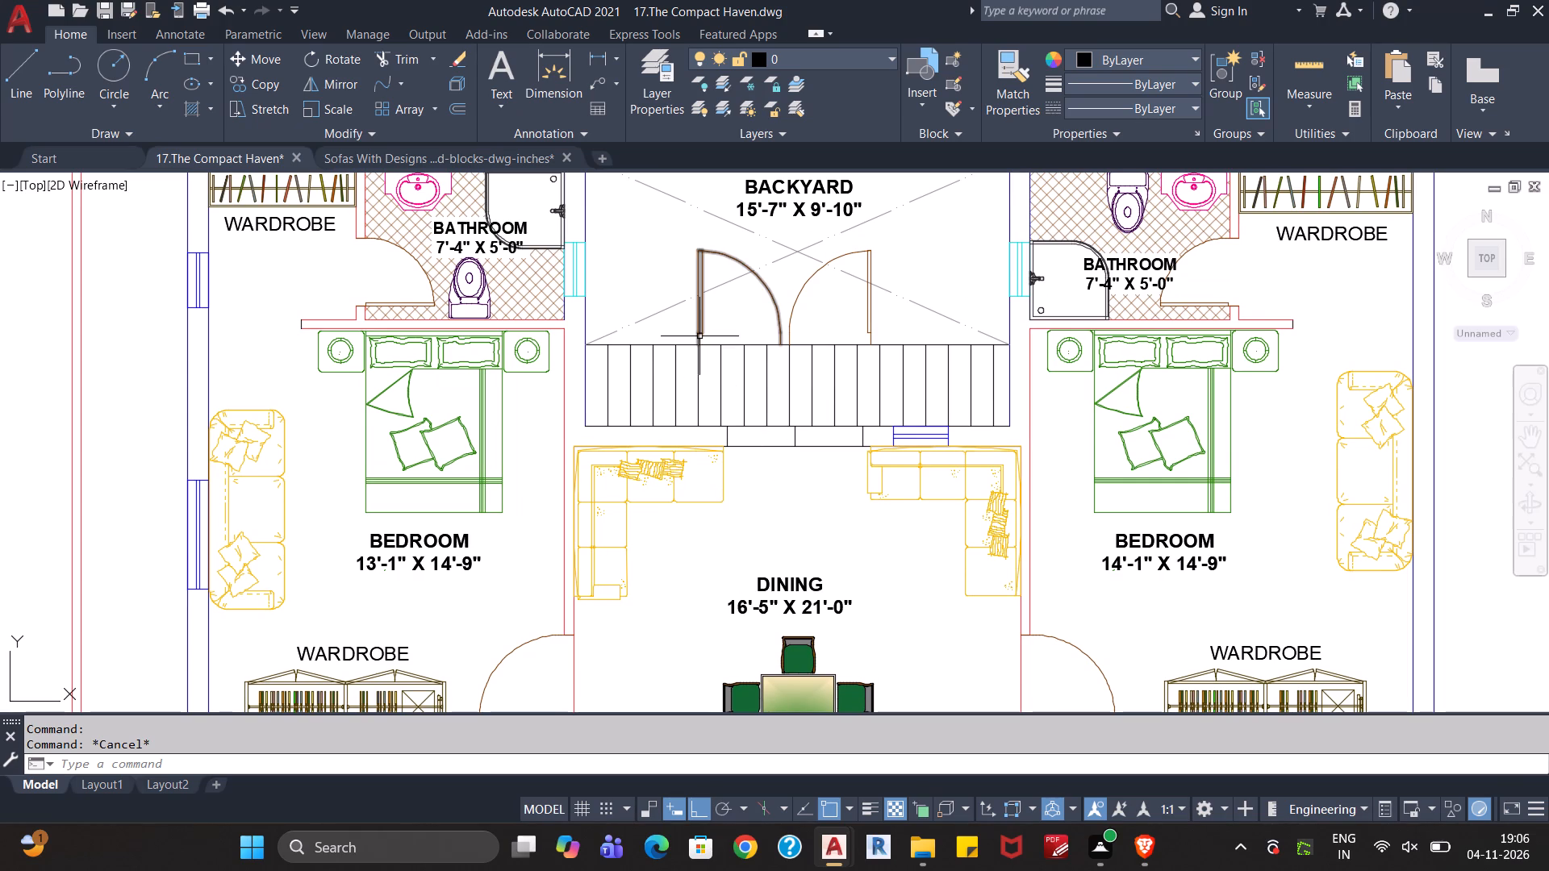
{"action": "left_click", "coordinate": [699, 335]}
{"action": "type", "text": "AL"}
{"action": "key", "text": "Return"}
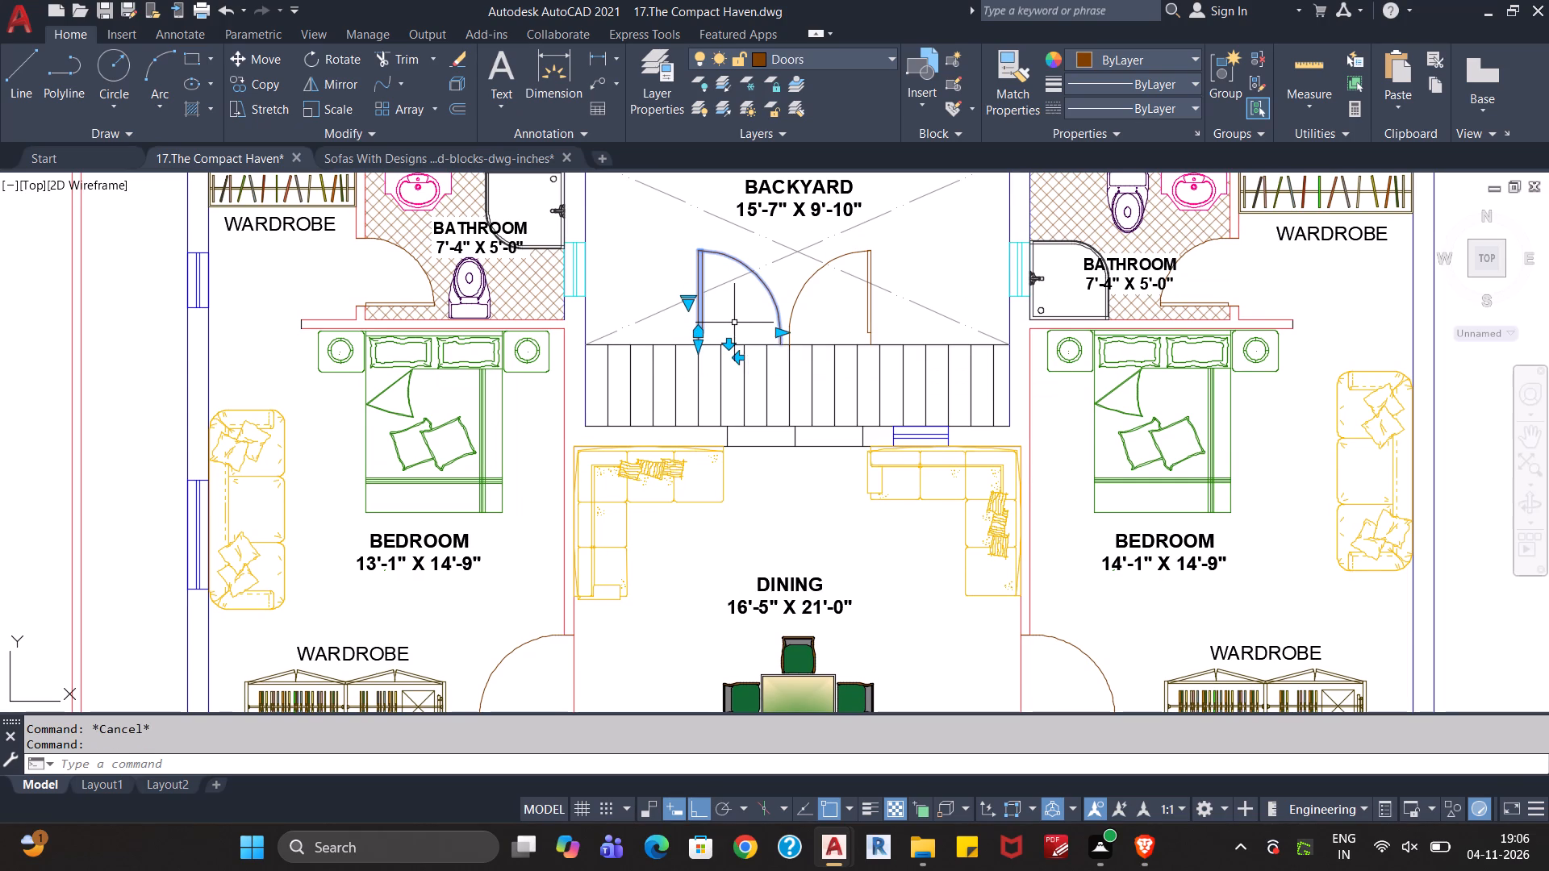
{"action": "scroll", "coordinate": [668, 365], "scroll_direction": "up", "scroll_amount": 3}
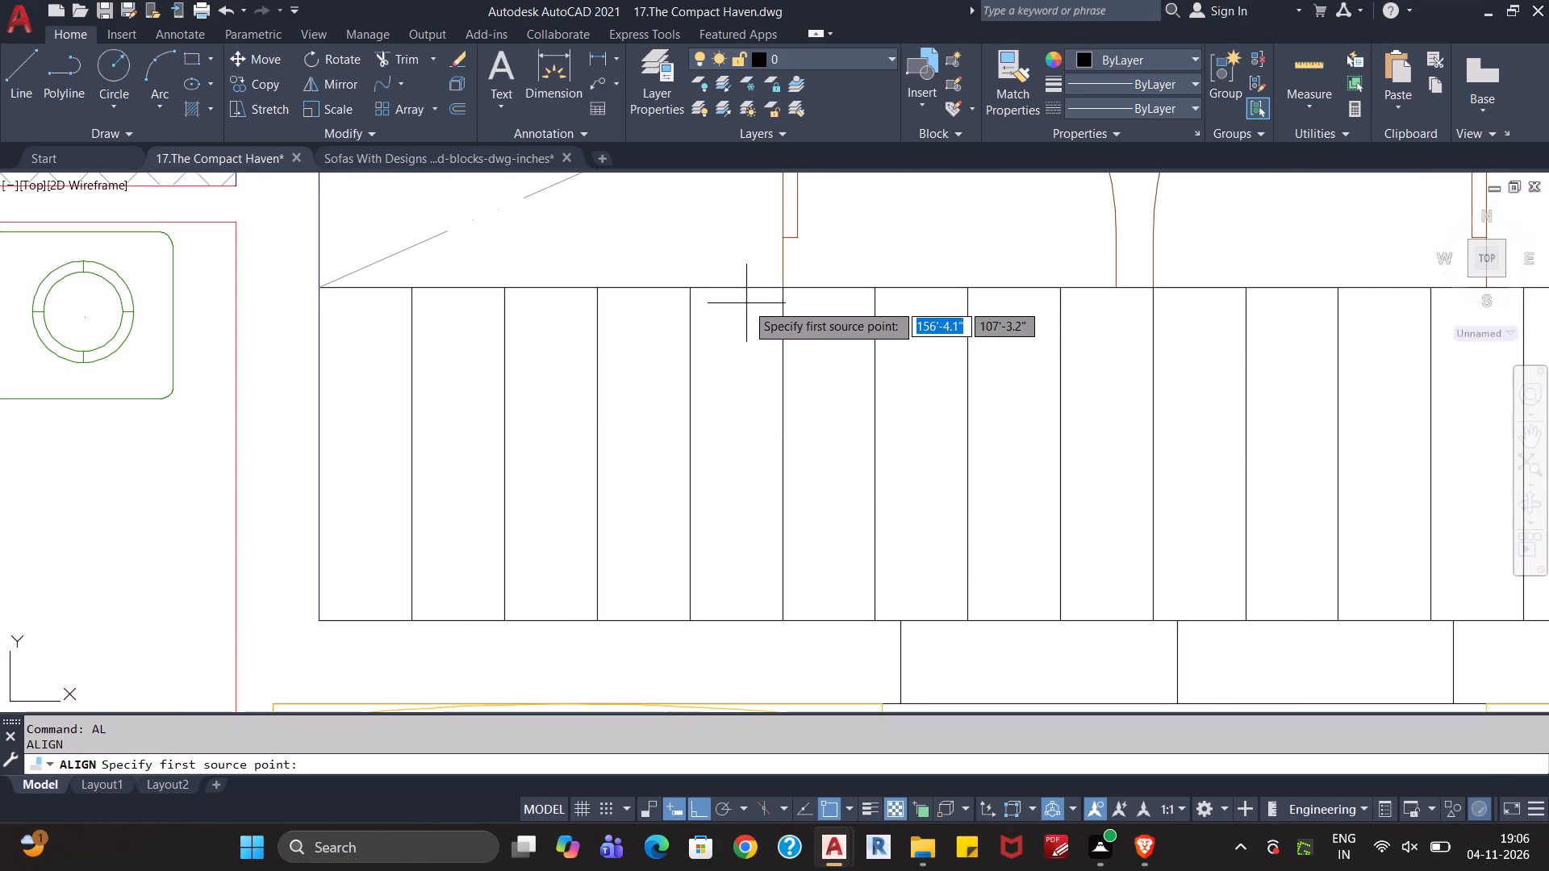
{"action": "left_click", "coordinate": [786, 288]}
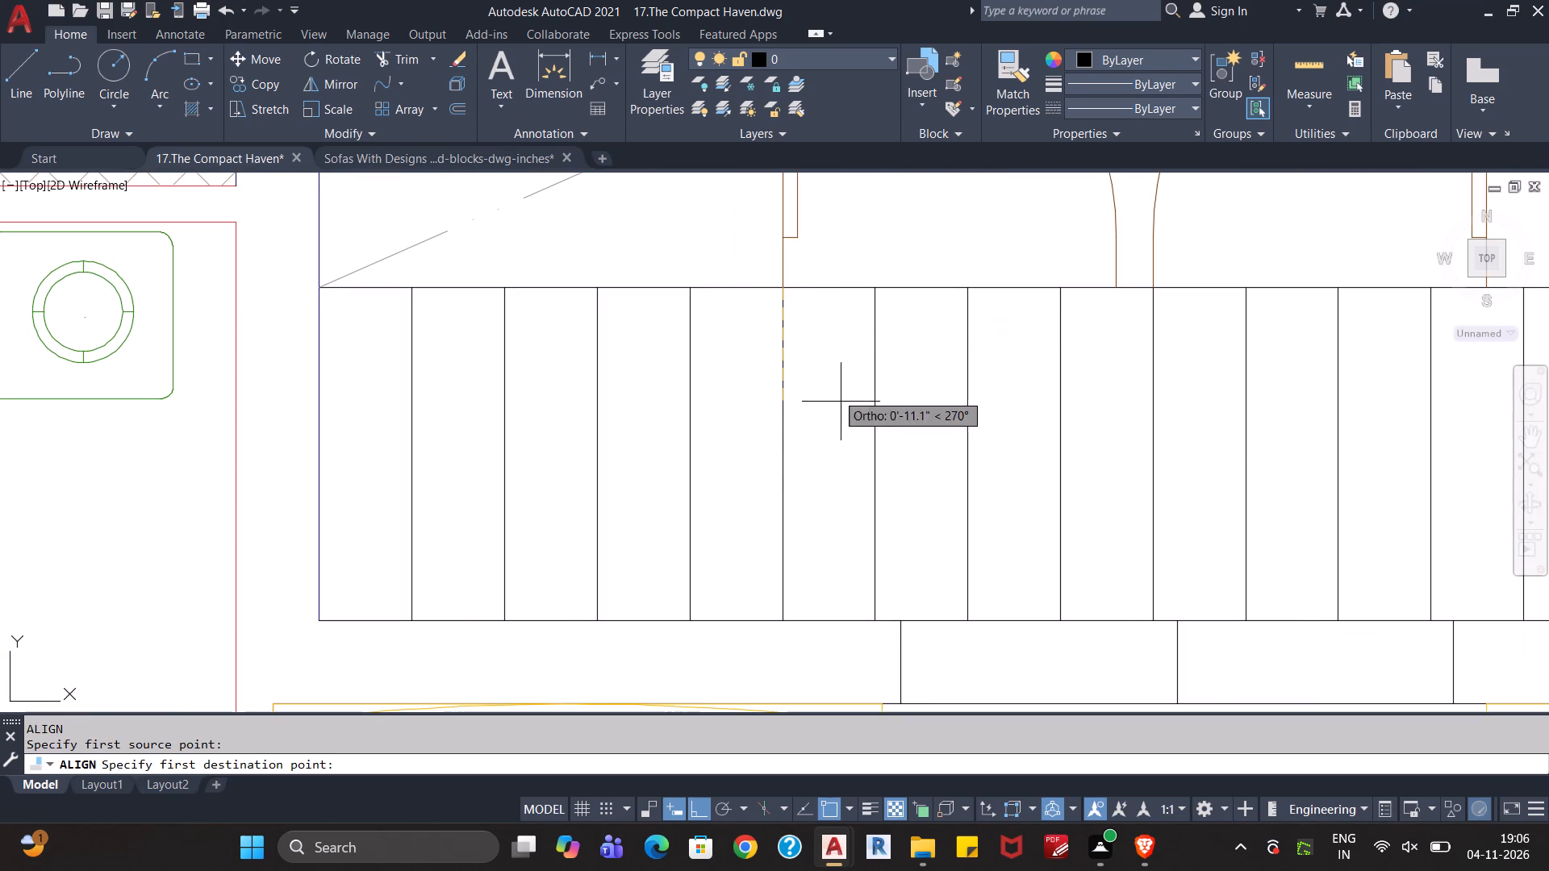
{"action": "middle_click_drag", "start_coordinate": [944, 668], "coordinate": [887, 436]}
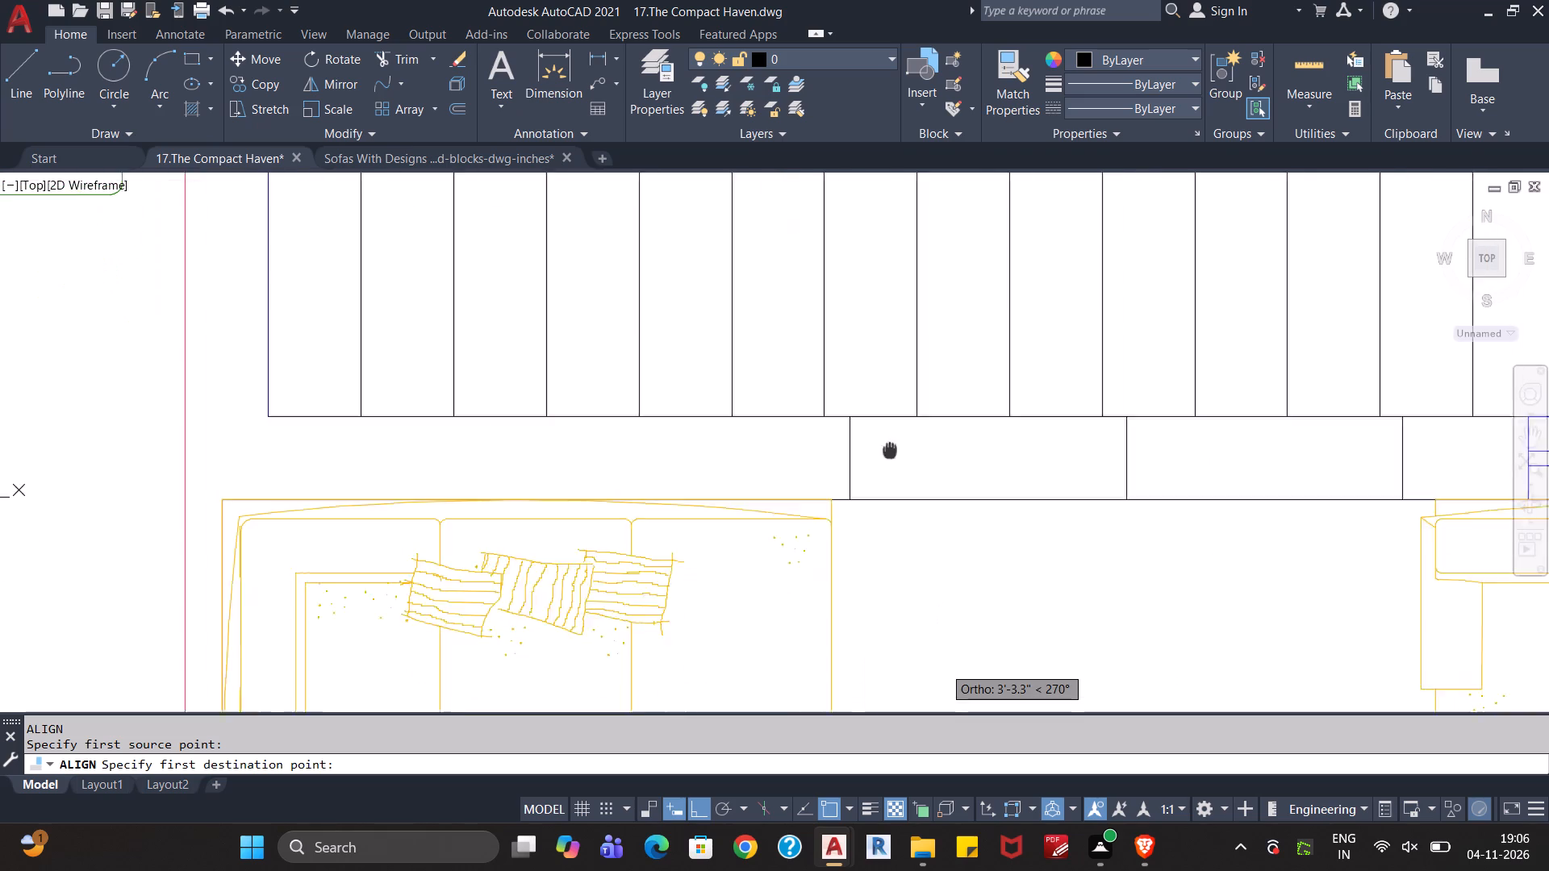
{"action": "middle_click_drag", "start_coordinate": [887, 436], "coordinate": [878, 335]}
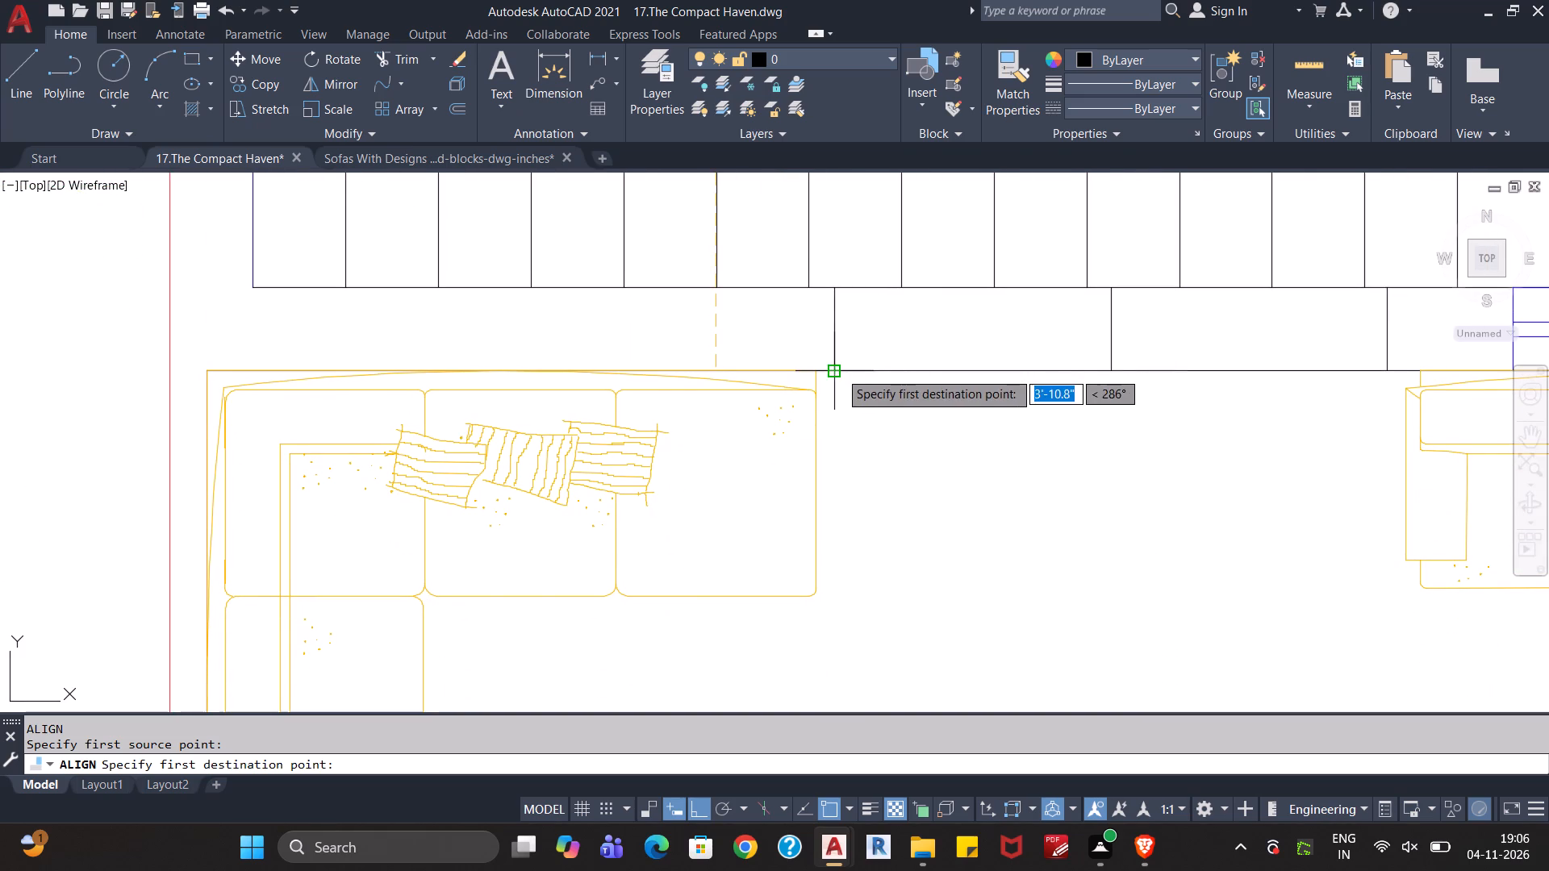
{"action": "left_click", "coordinate": [838, 371]}
{"action": "middle_click_drag", "start_coordinate": [879, 446], "coordinate": [879, 507]}
{"action": "scroll", "coordinate": [879, 508], "scroll_direction": "down", "scroll_amount": 2}
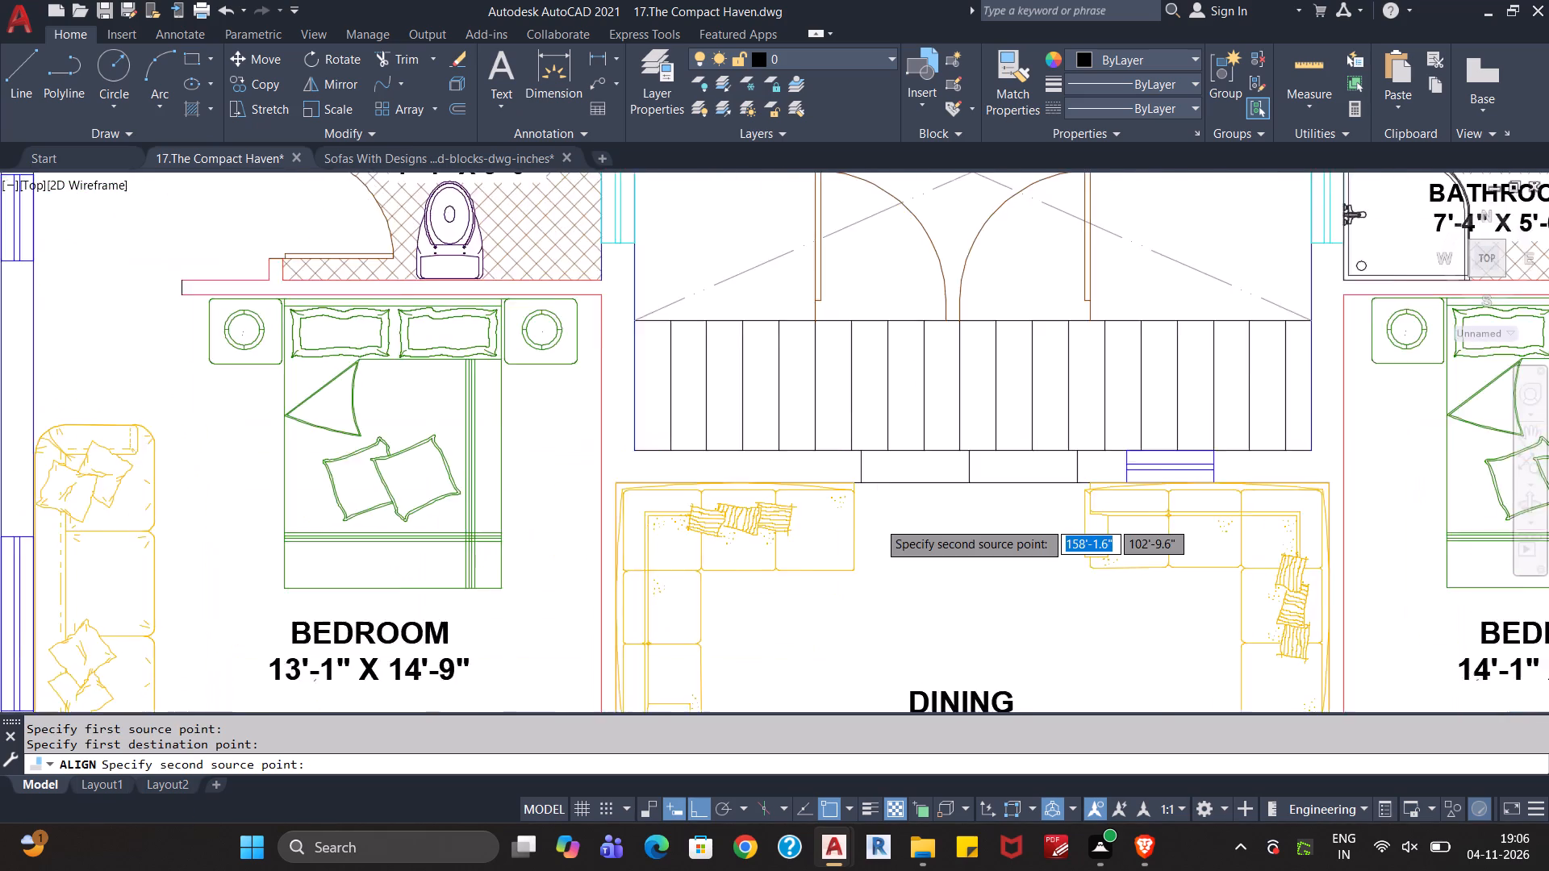
{"action": "scroll", "coordinate": [878, 521], "scroll_direction": "down", "scroll_amount": 1}
{"action": "scroll", "coordinate": [898, 353], "scroll_direction": "up", "scroll_amount": 2}
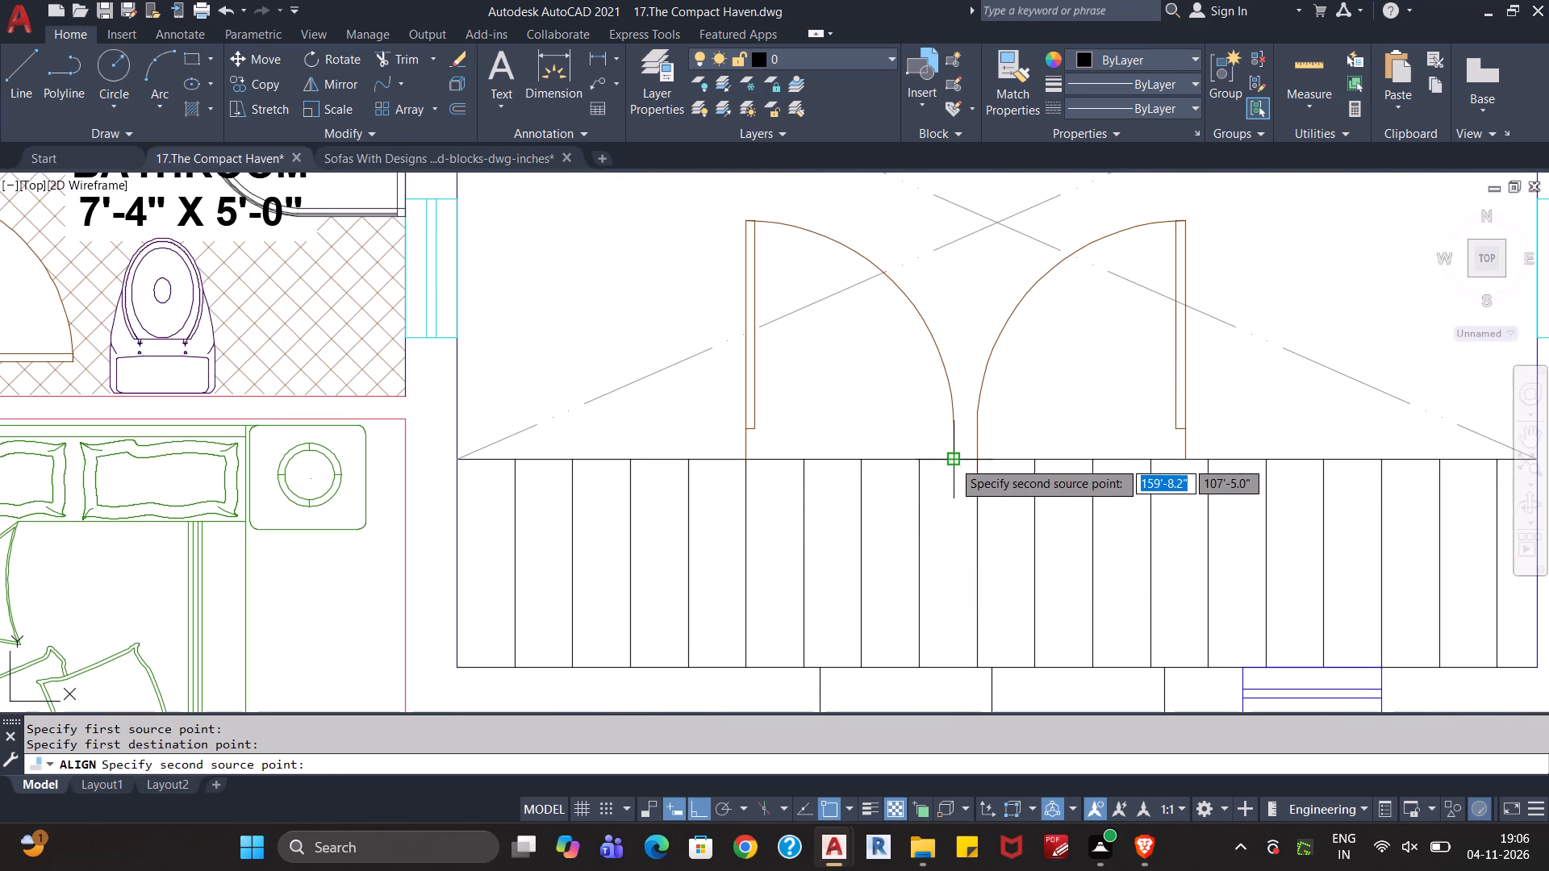
{"action": "left_click", "coordinate": [953, 461]}
{"action": "middle_click_drag", "start_coordinate": [953, 556], "coordinate": [922, 327]}
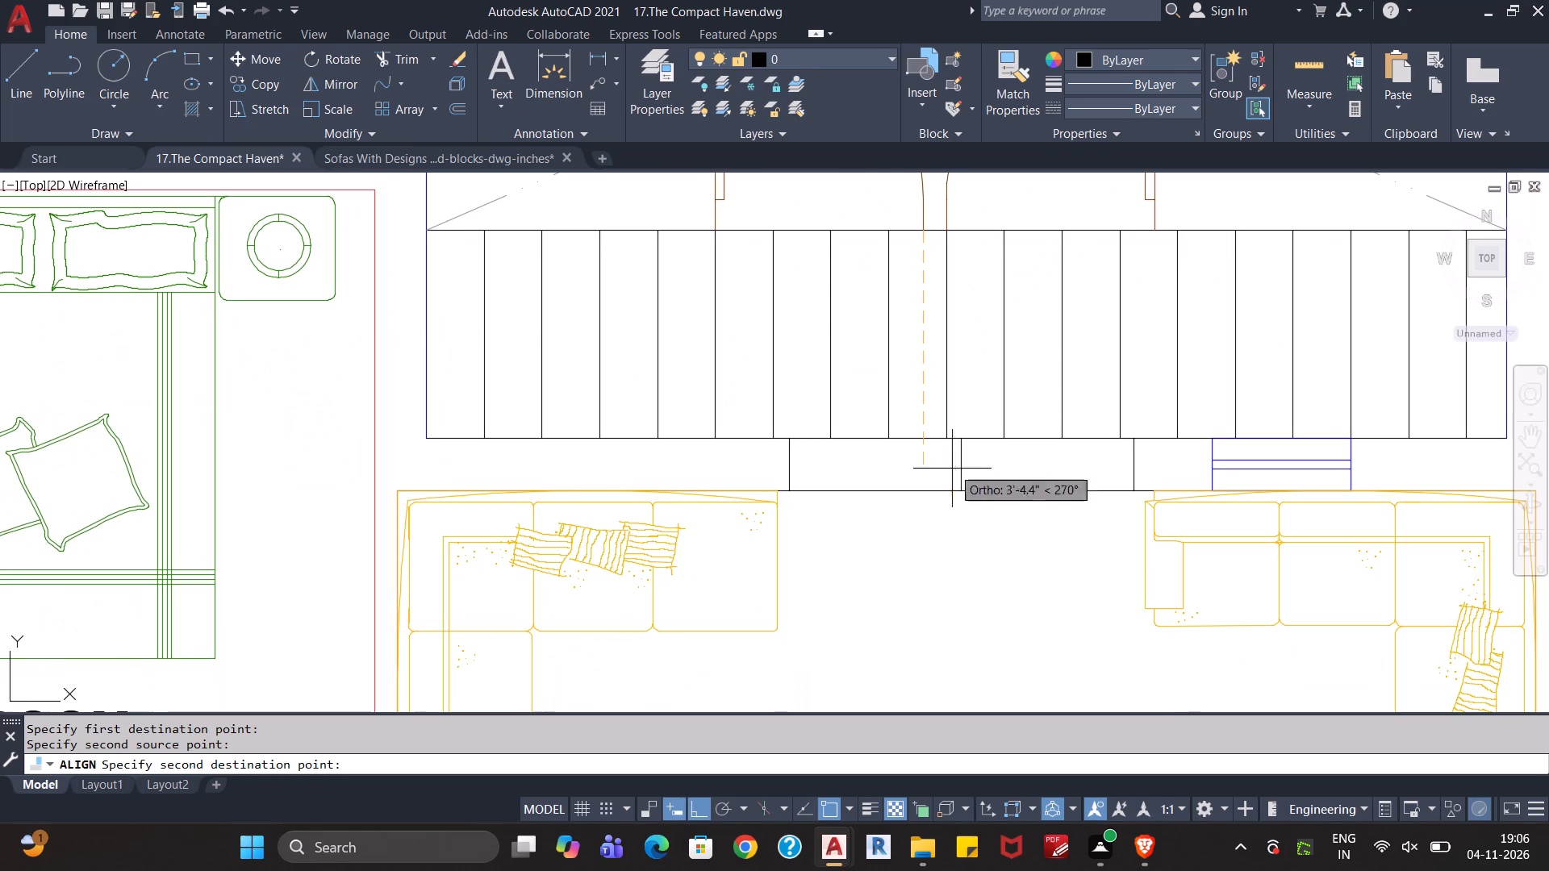
{"action": "left_click", "coordinate": [962, 488]}
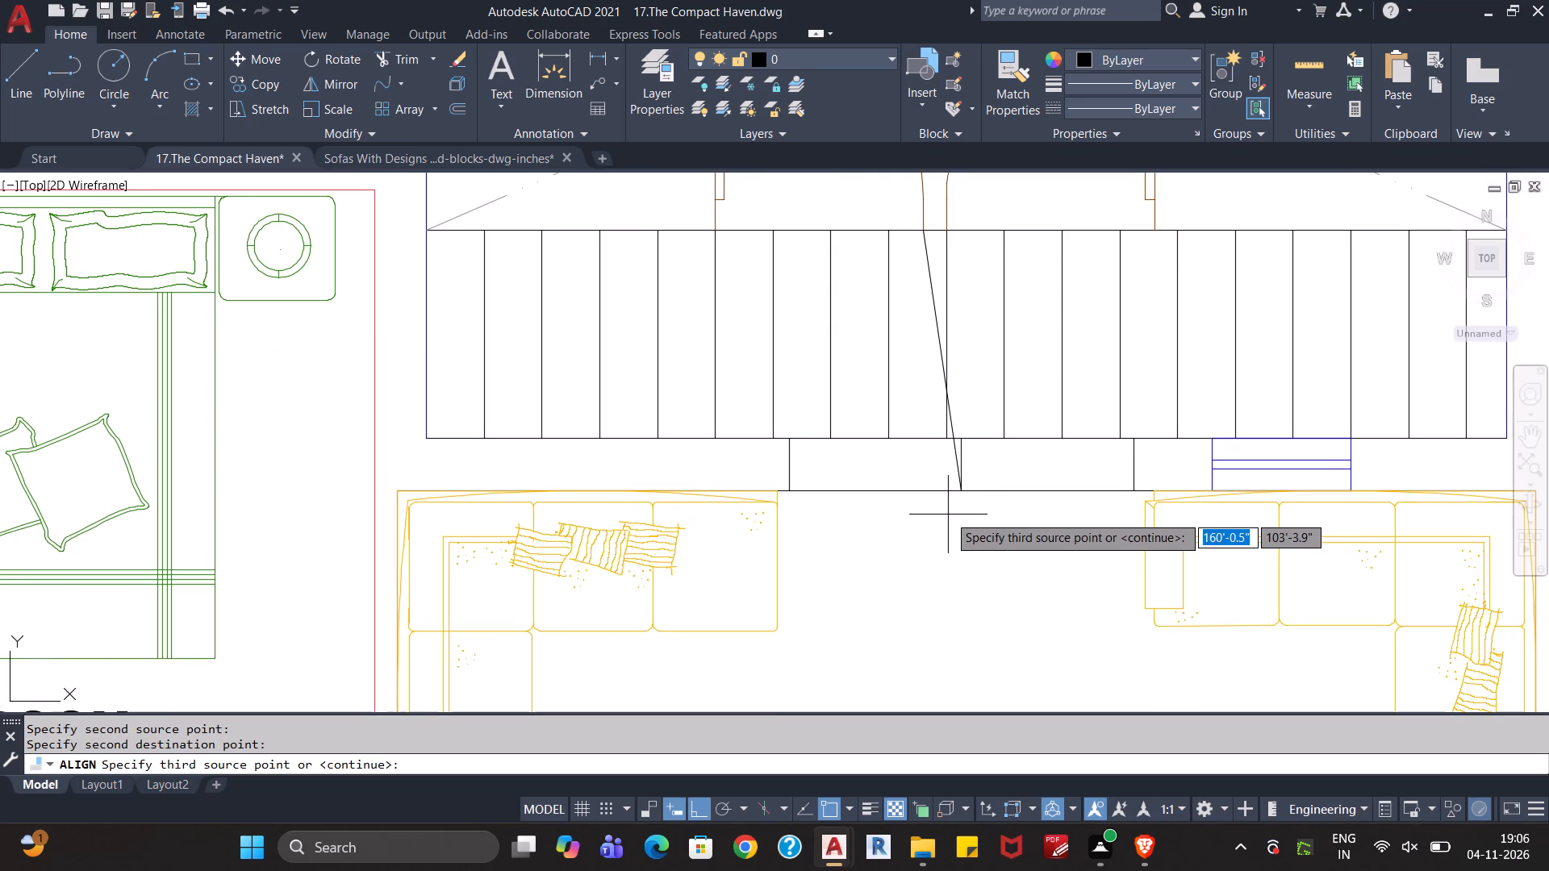
{"action": "key", "text": "Return"}
{"action": "key", "text": "y"}
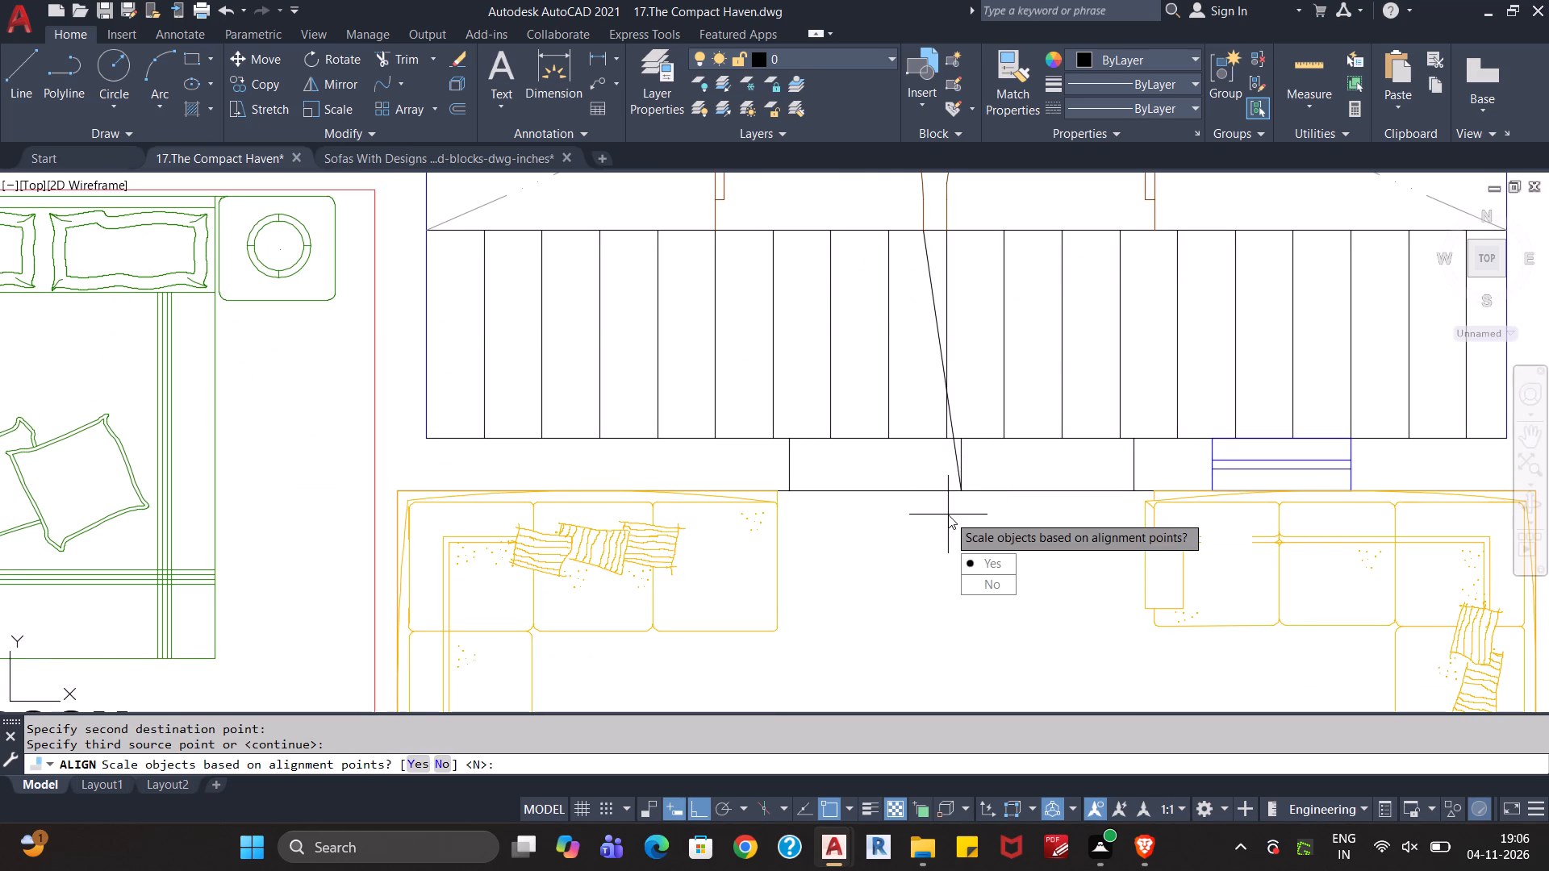
{"action": "key", "text": "Return"}
{"action": "scroll", "coordinate": [911, 547], "scroll_direction": "down", "scroll_amount": 1}
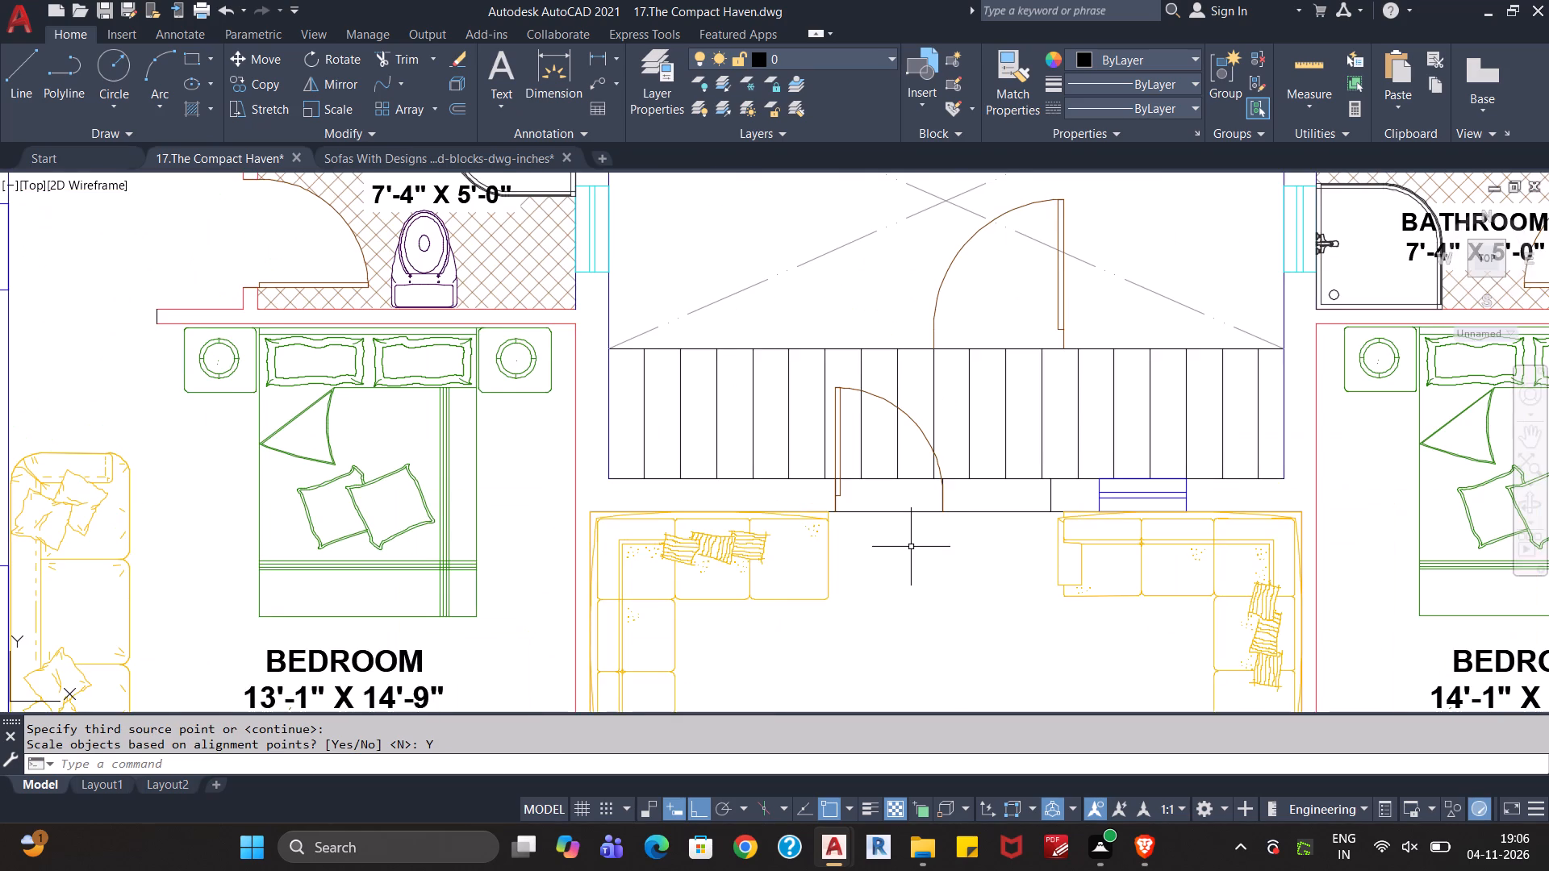
Align the right backyard door to the right half of the wall opening, scaling it to meet the left door at mid-opening.
{"action": "middle_click_drag", "start_coordinate": [911, 548], "coordinate": [900, 587]}
{"action": "left_click", "coordinate": [1047, 360]}
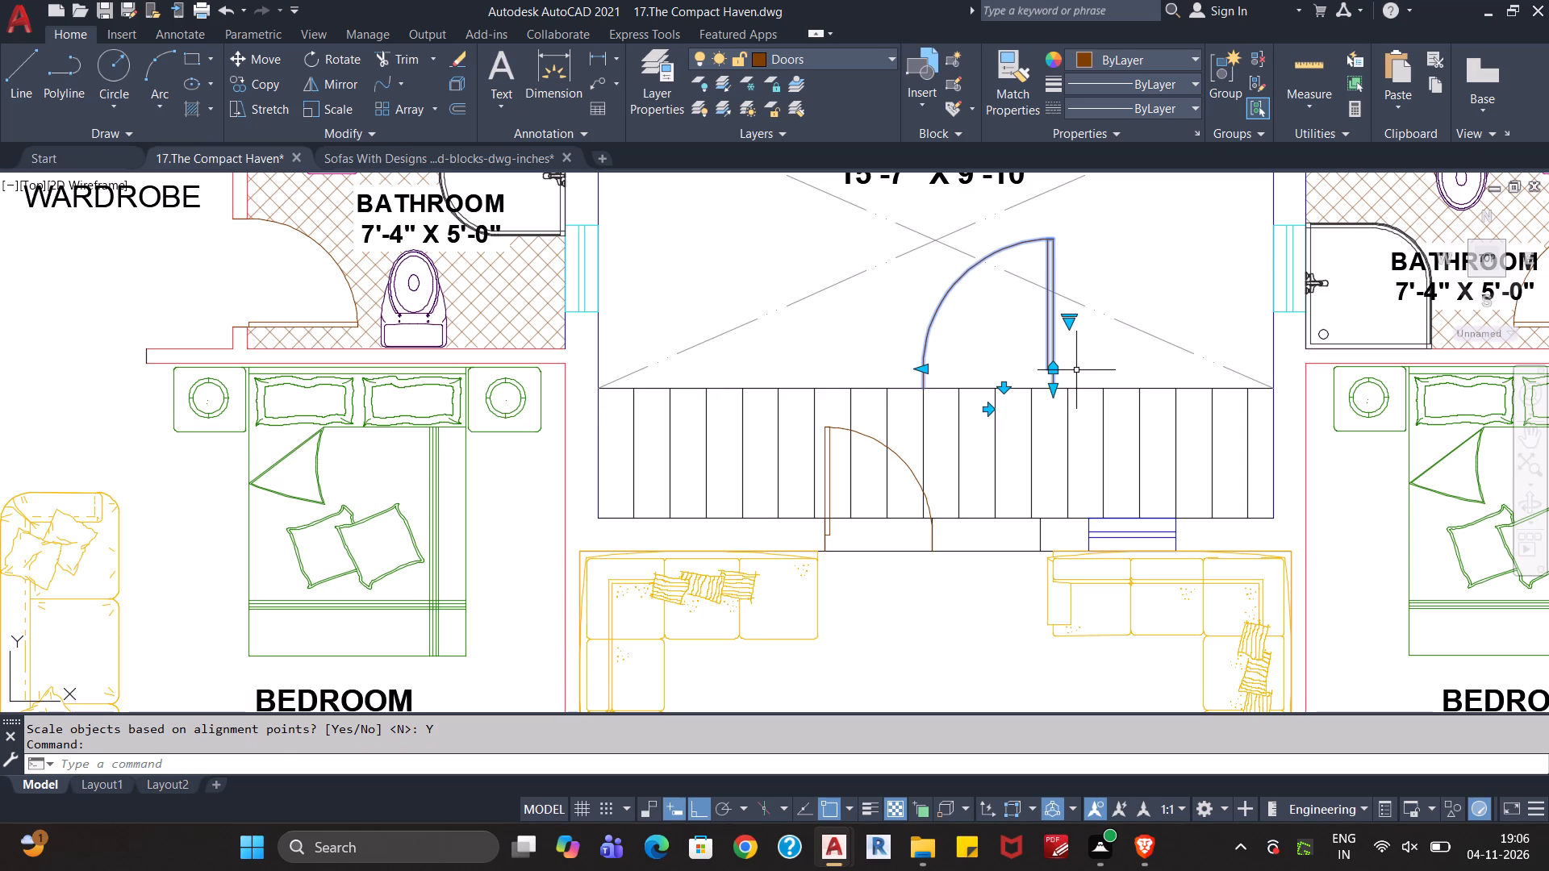
{"action": "type", "text": "AL"}
{"action": "key", "text": "Return"}
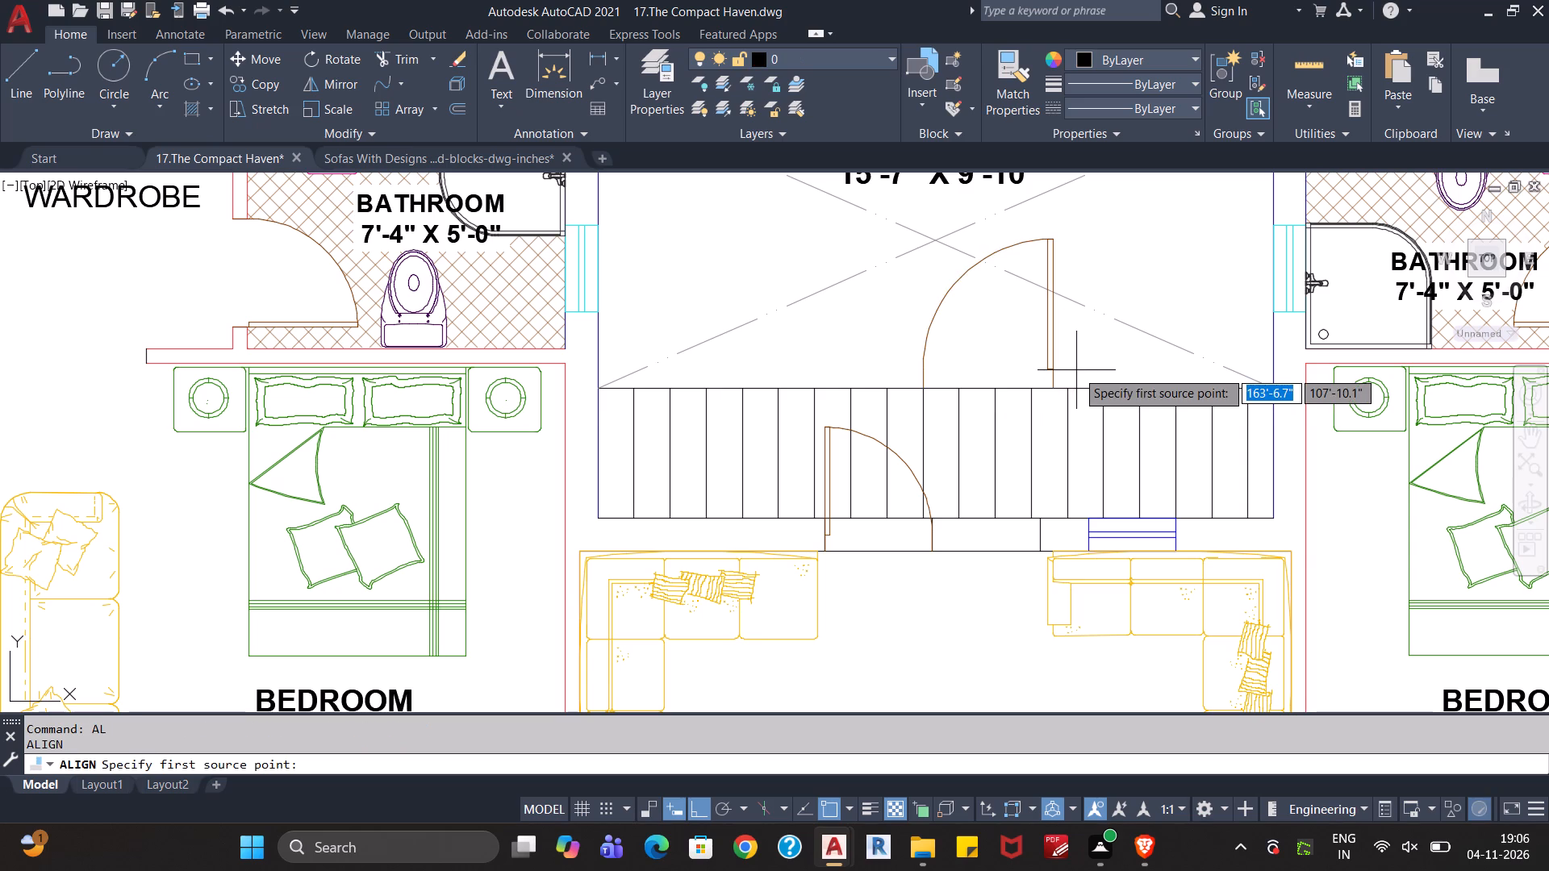
{"action": "left_click", "coordinate": [1058, 386]}
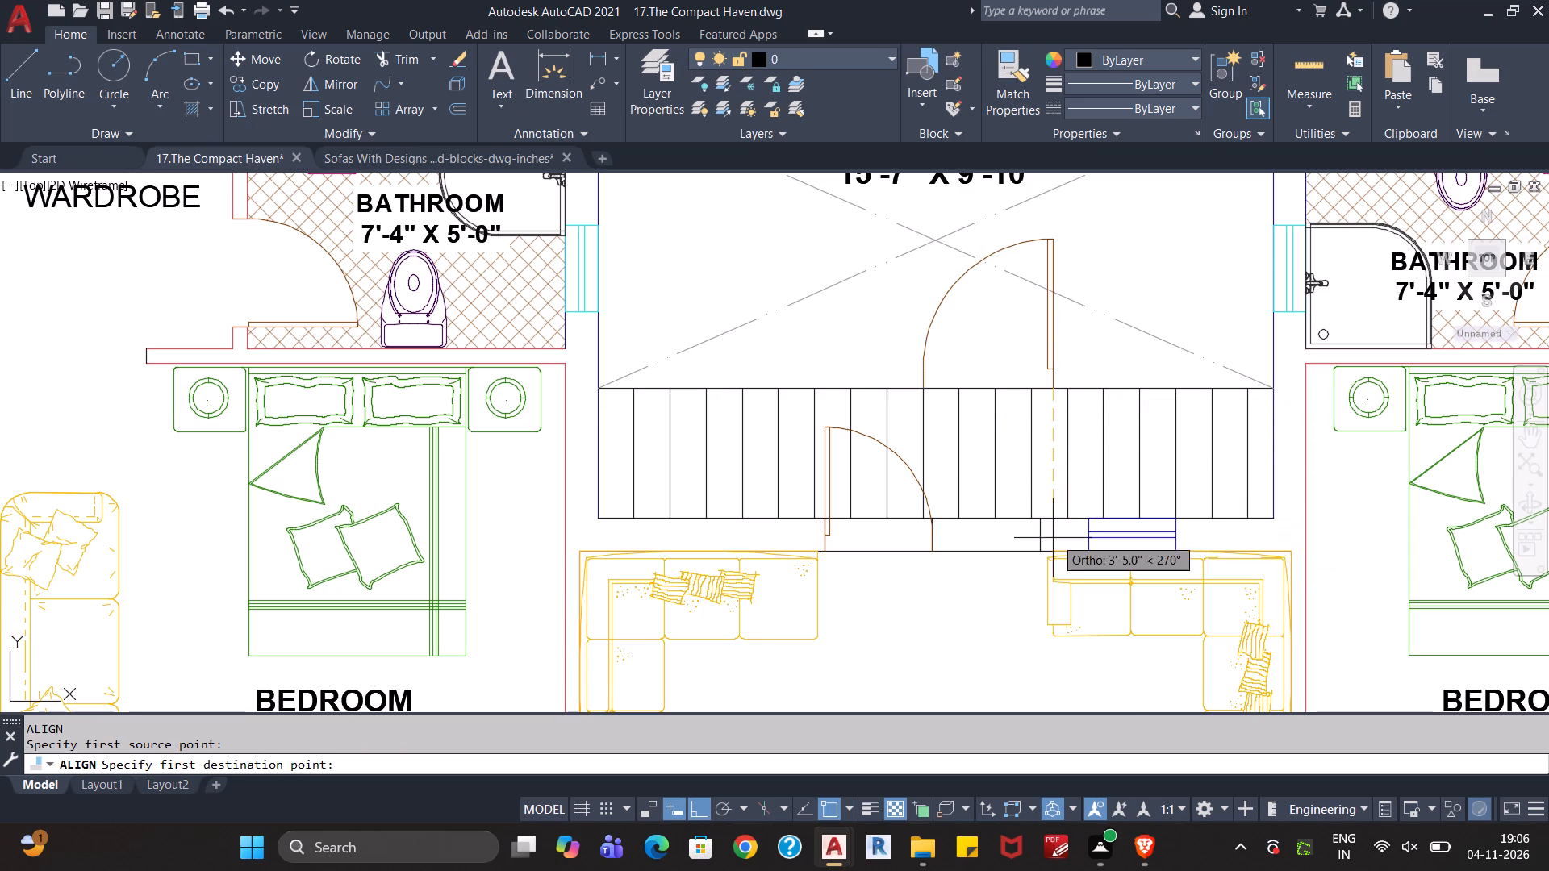
{"action": "left_click", "coordinate": [1046, 548]}
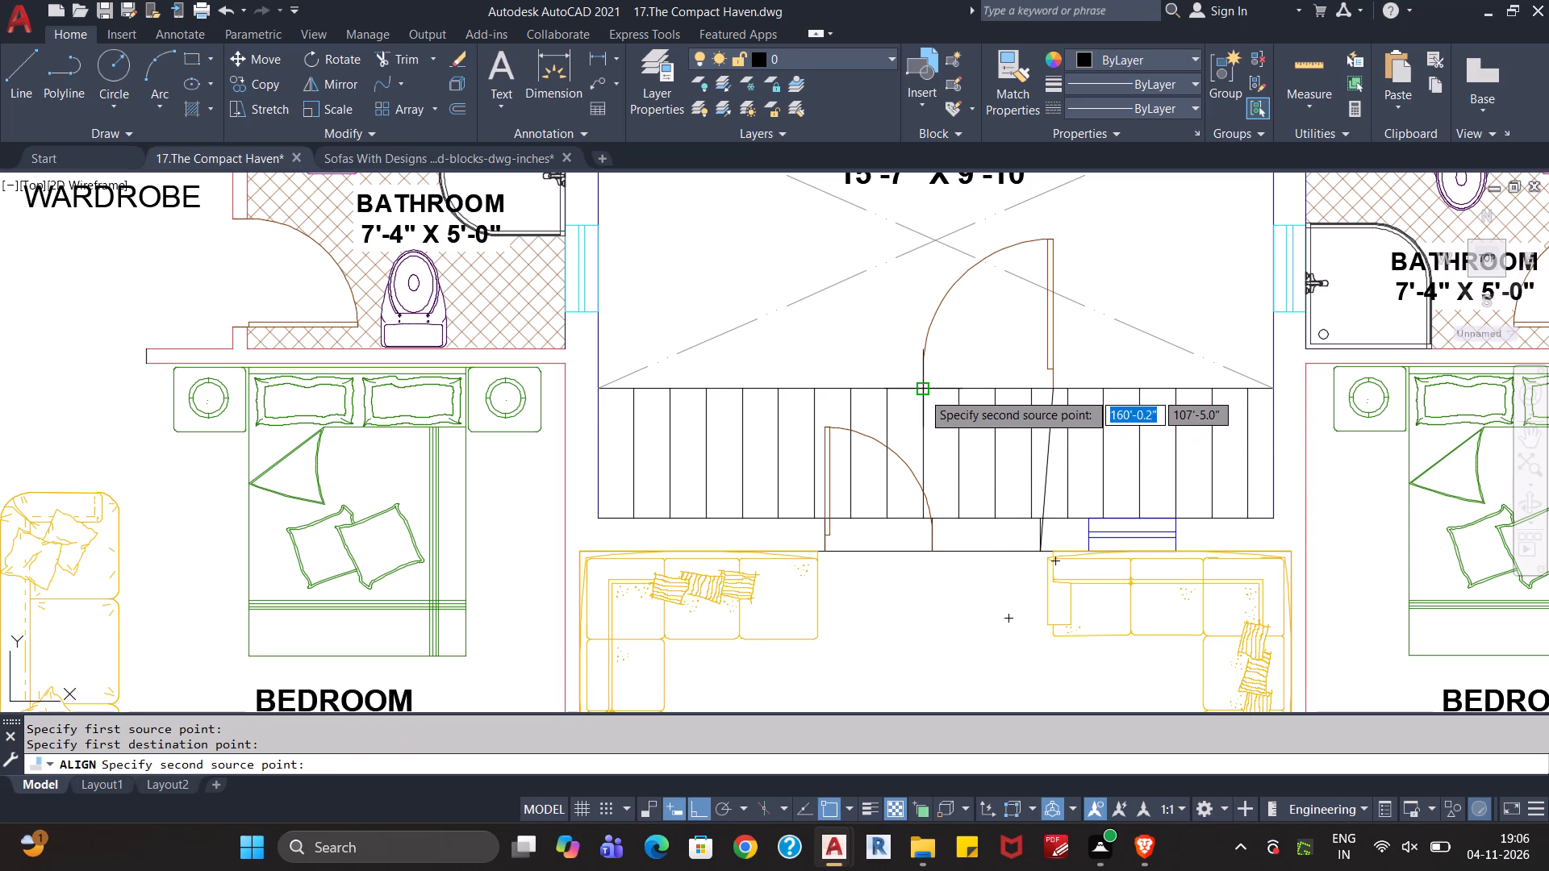
{"action": "left_click", "coordinate": [921, 389]}
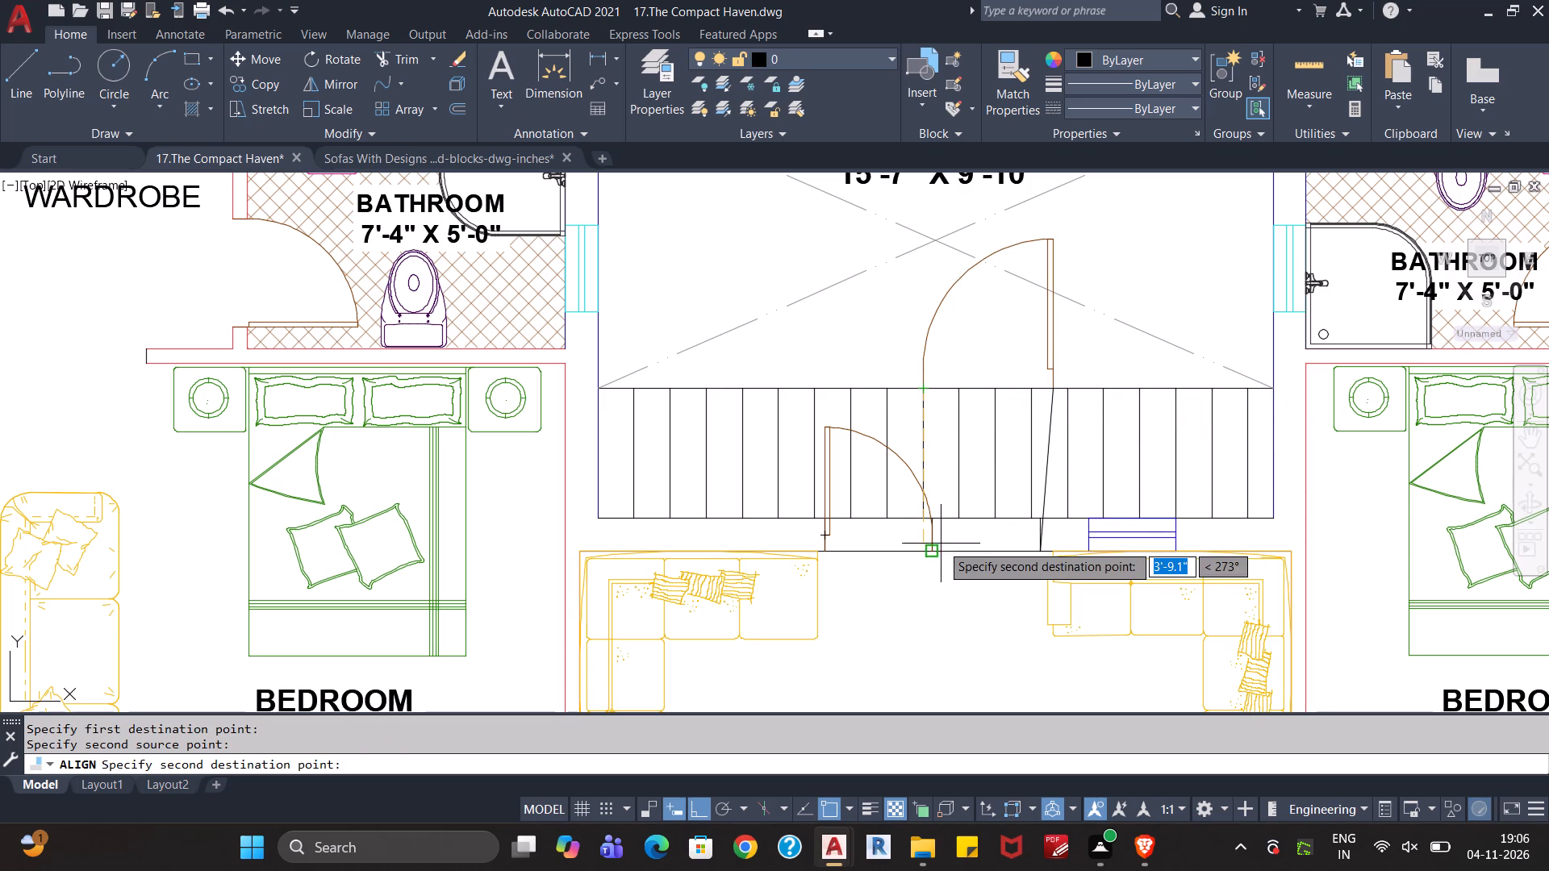
{"action": "left_click", "coordinate": [933, 552]}
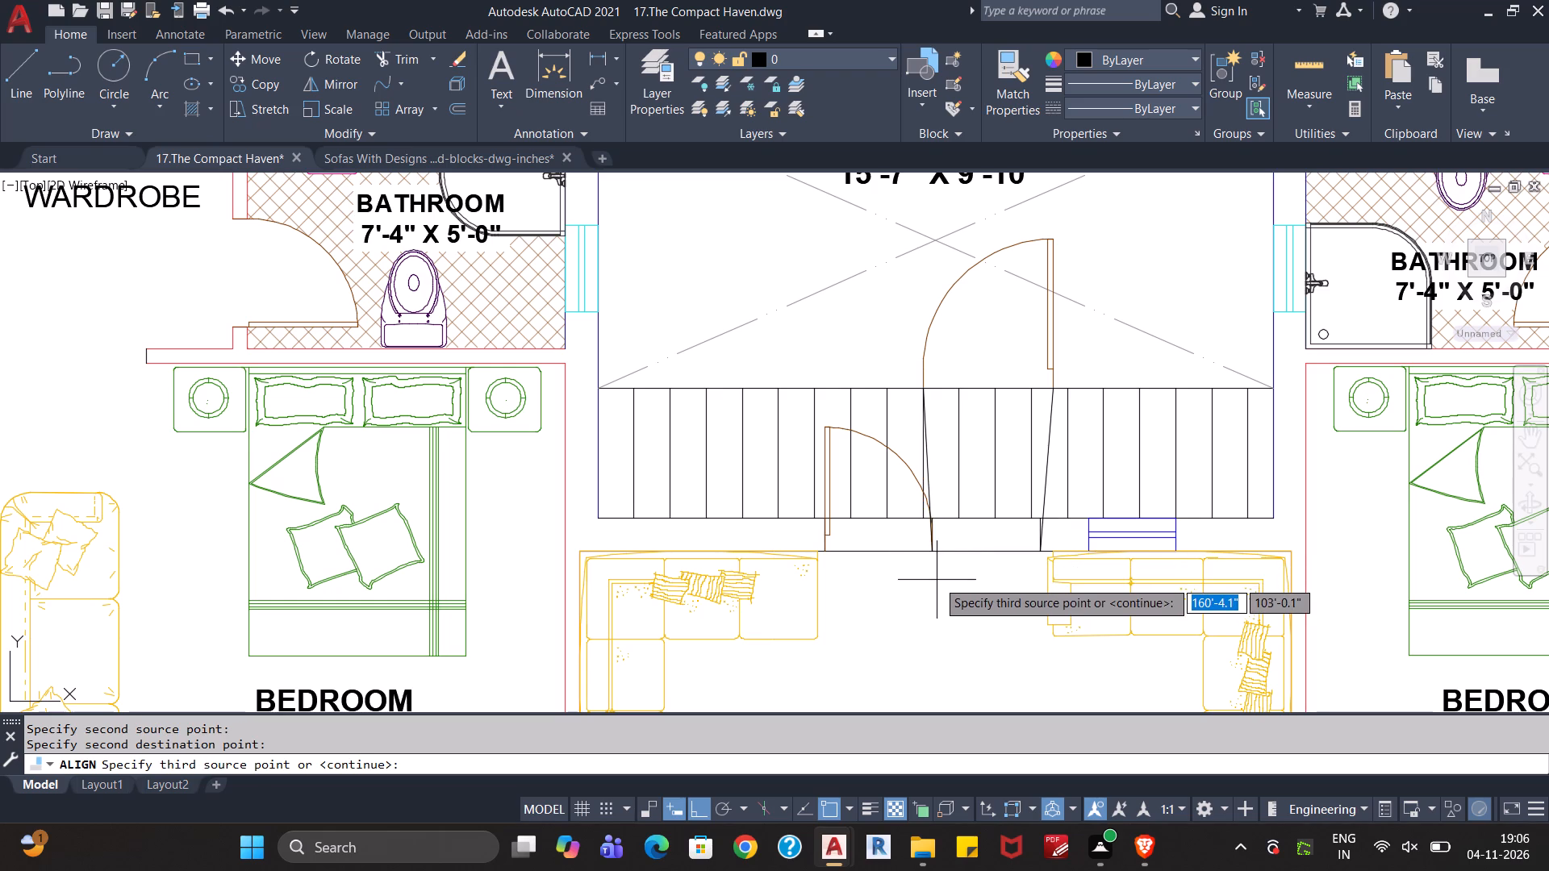
{"action": "key", "text": "Return"}
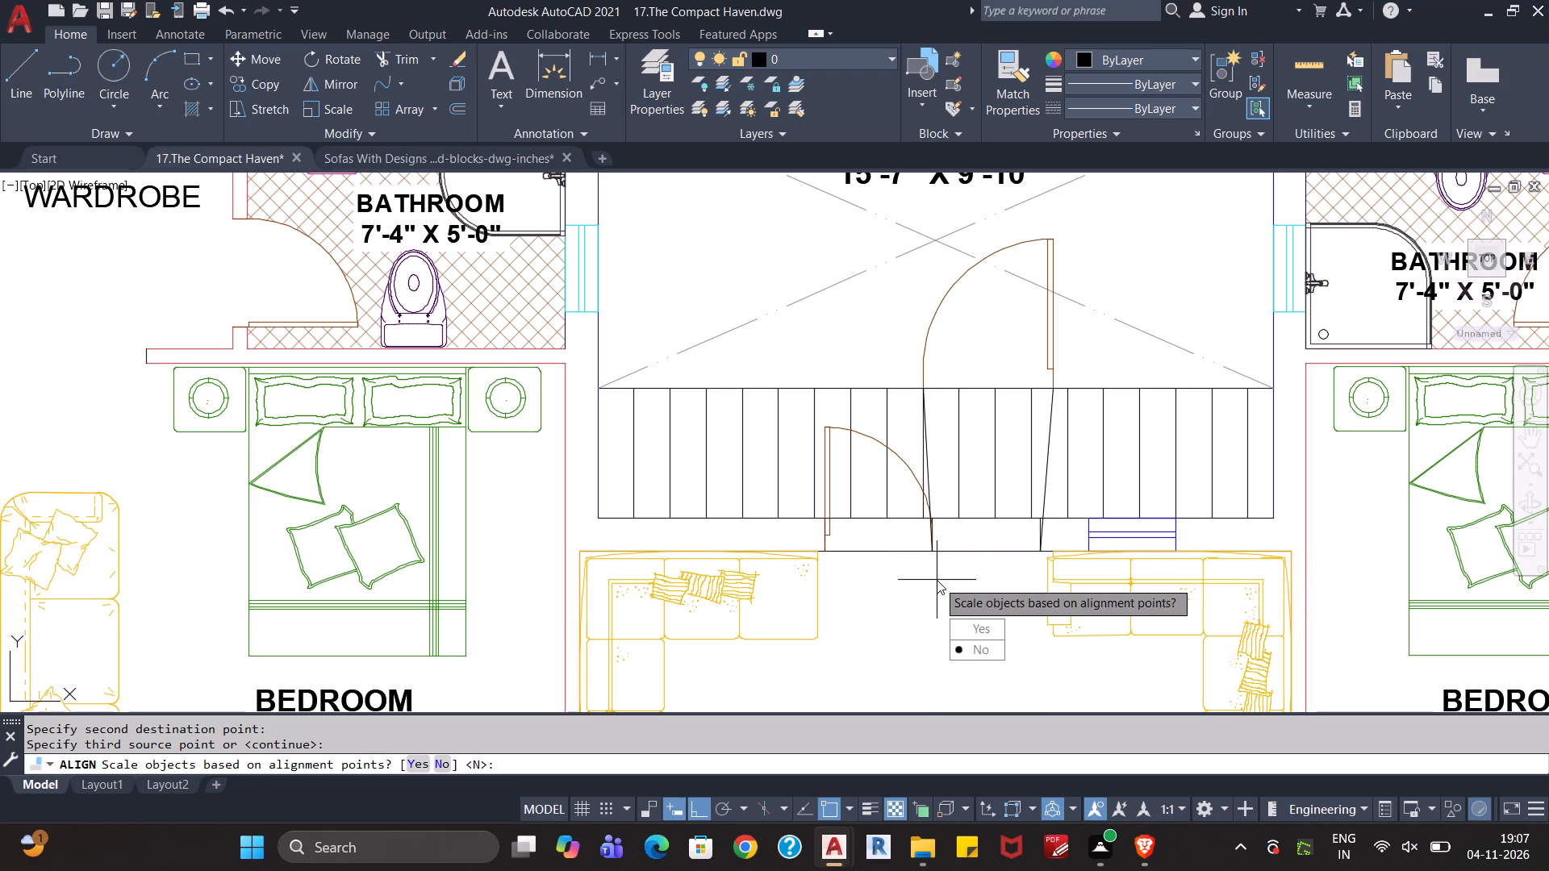
{"action": "key", "text": "y"}
{"action": "key", "text": "Return"}
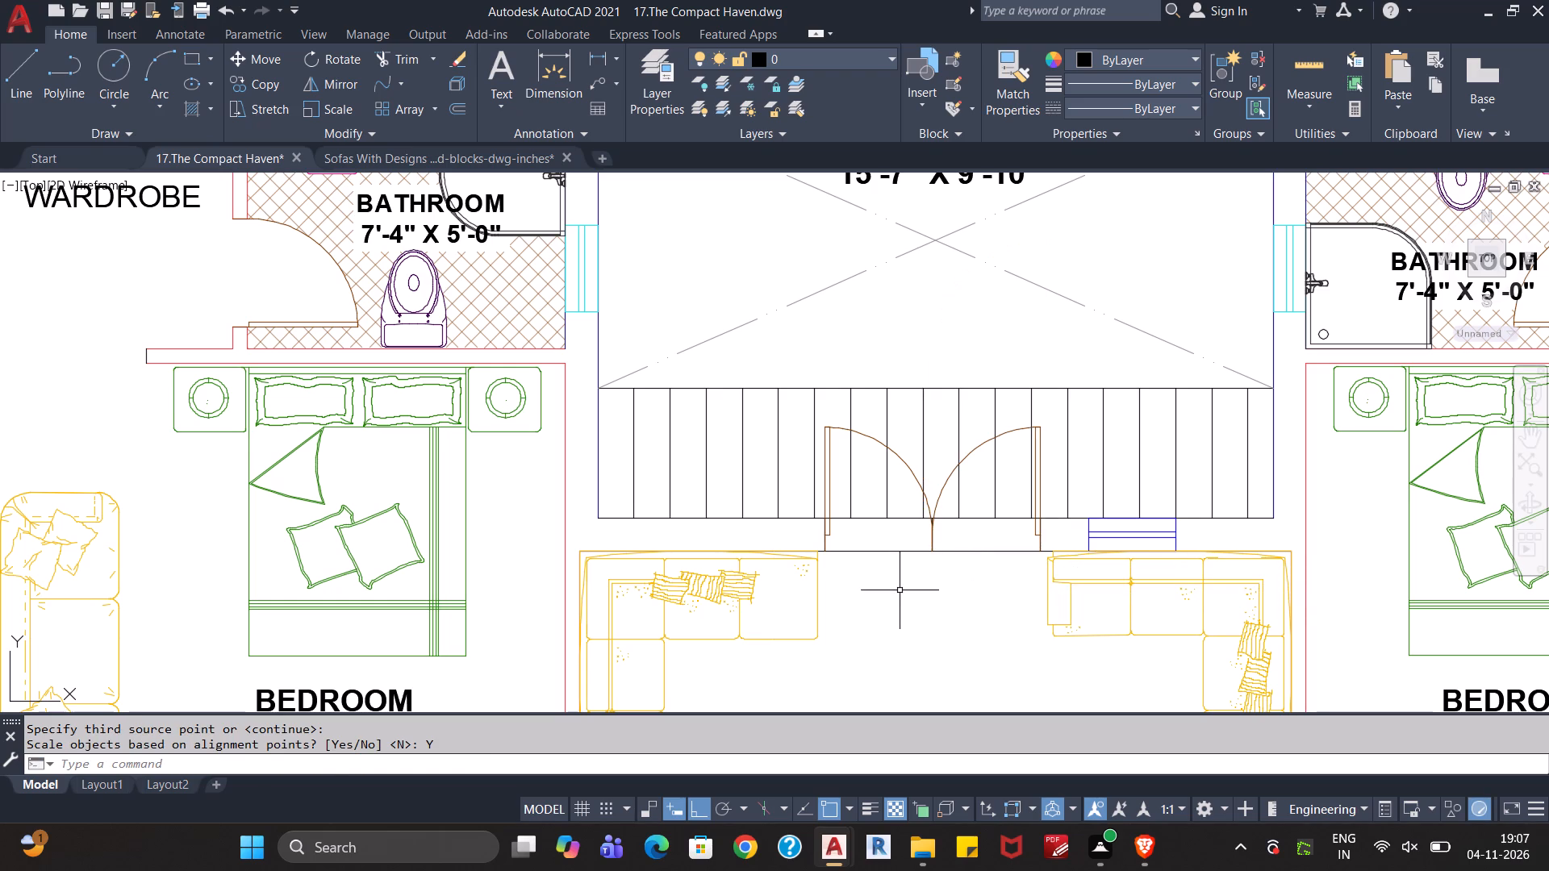
{"action": "key", "text": "Escape"}
{"action": "key", "text": "Escape"}
Save The Compact Haven drawing.
{"action": "scroll", "coordinate": [925, 624], "scroll_direction": "down", "scroll_amount": 1}
{"action": "middle_click_drag", "start_coordinate": [932, 642], "coordinate": [912, 569]}
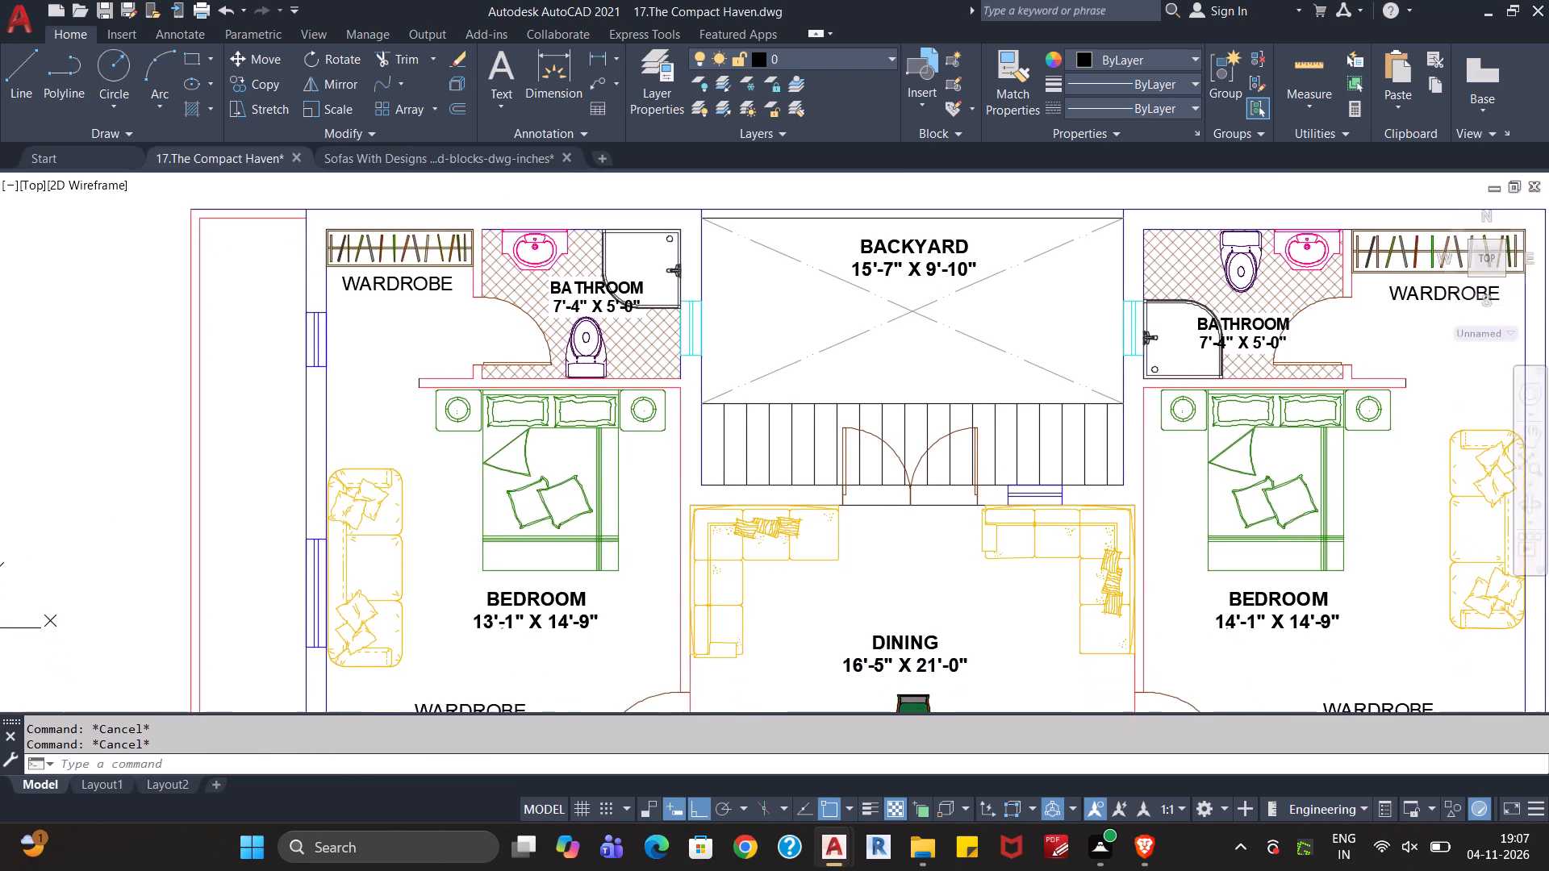
{"action": "scroll", "coordinate": [912, 566], "scroll_direction": "down", "scroll_amount": 1}
{"action": "middle_click_drag", "start_coordinate": [916, 590], "coordinate": [876, 427]}
{"action": "scroll", "coordinate": [875, 423], "scroll_direction": "down", "scroll_amount": 1}
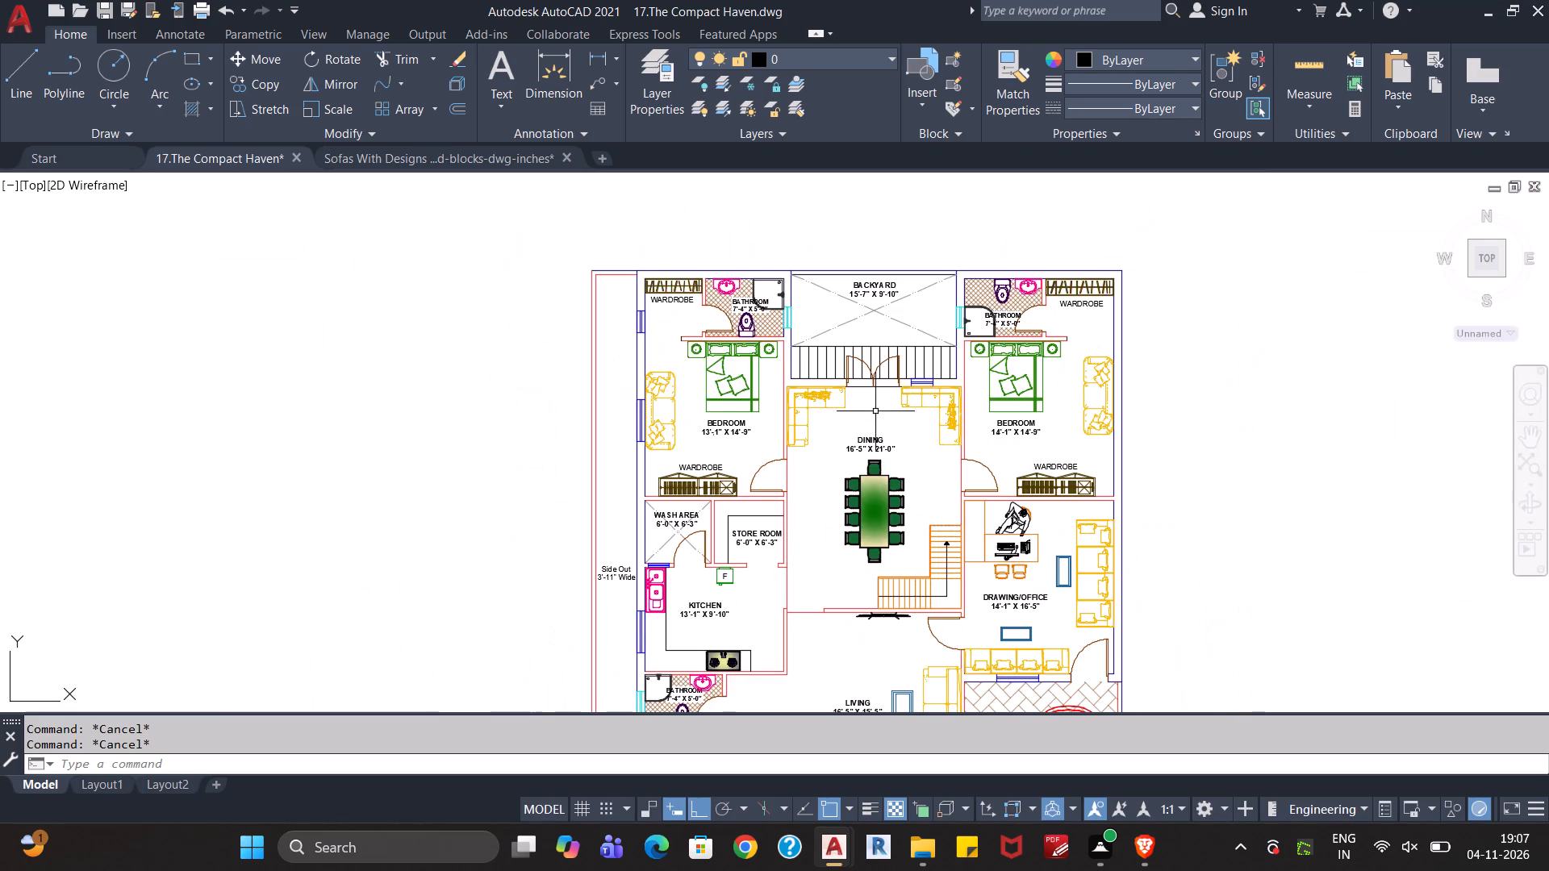
{"action": "middle_click_drag", "start_coordinate": [875, 411], "coordinate": [869, 440]}
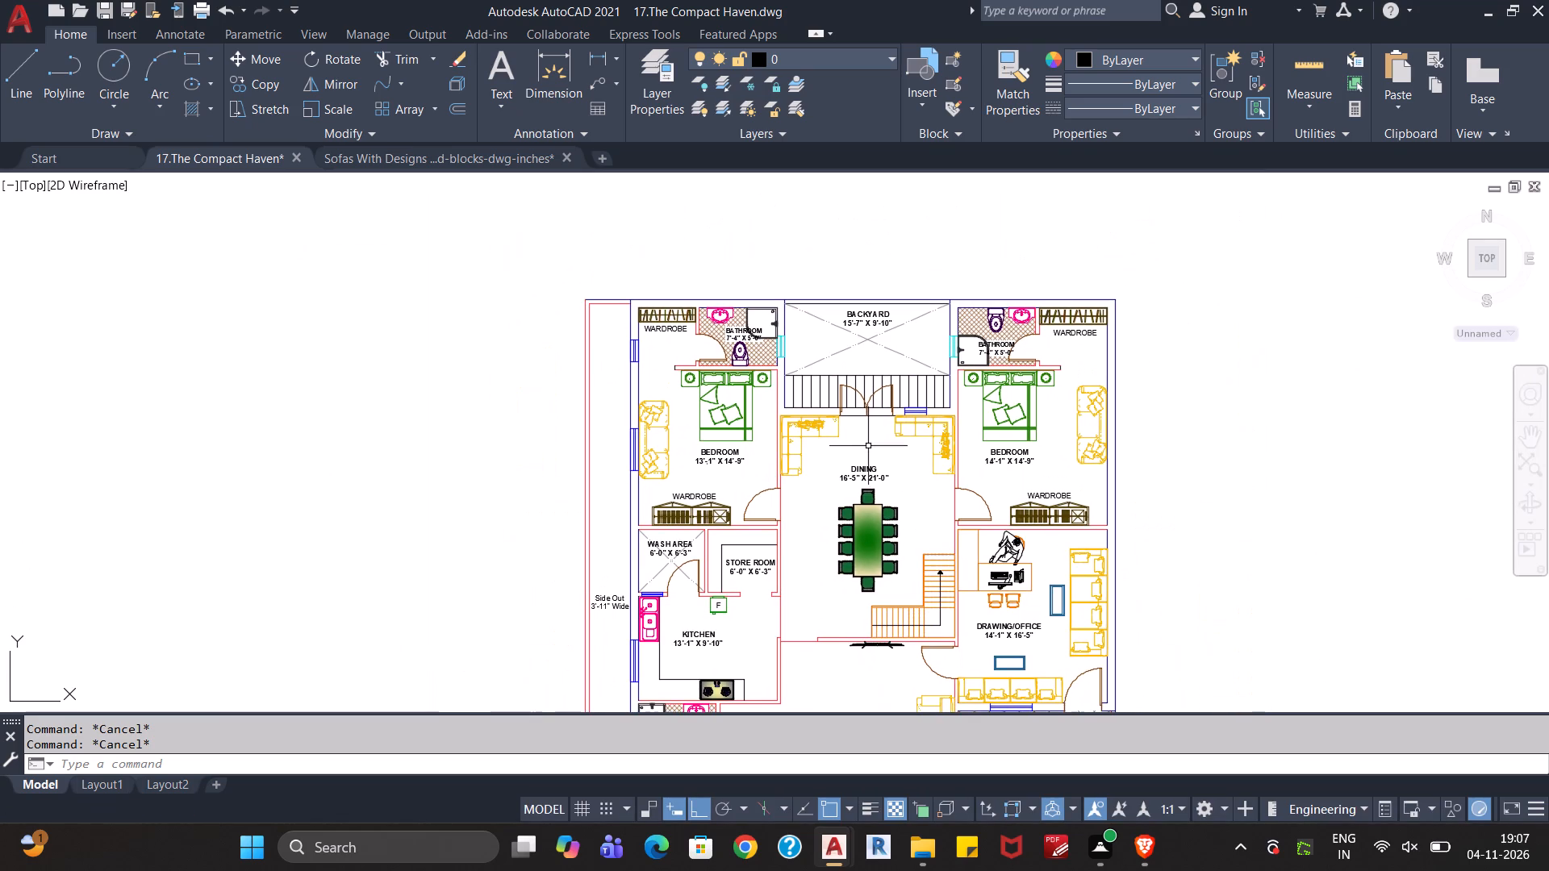
{"action": "middle_click_drag", "start_coordinate": [868, 450], "coordinate": [868, 405]}
{"action": "key", "text": "ctrl+s"}
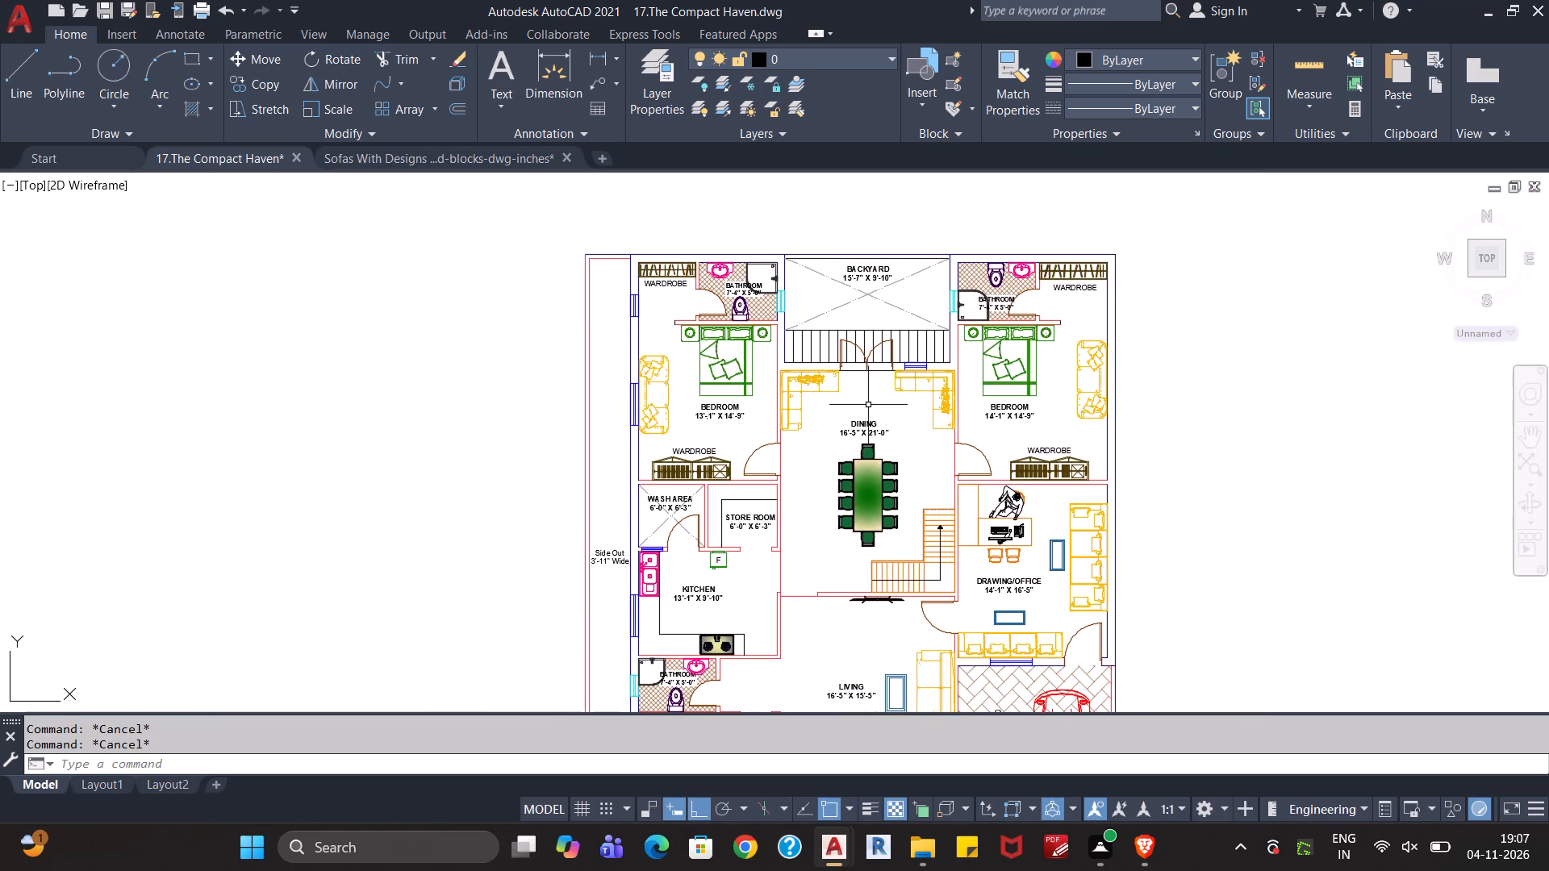
Close the Sofas With Designs and Pillows block drawing without saving its changes.
{"action": "middle_click_drag", "start_coordinate": [868, 412], "coordinate": [848, 368]}
{"action": "scroll", "coordinate": [848, 368], "scroll_direction": "down", "scroll_amount": 1}
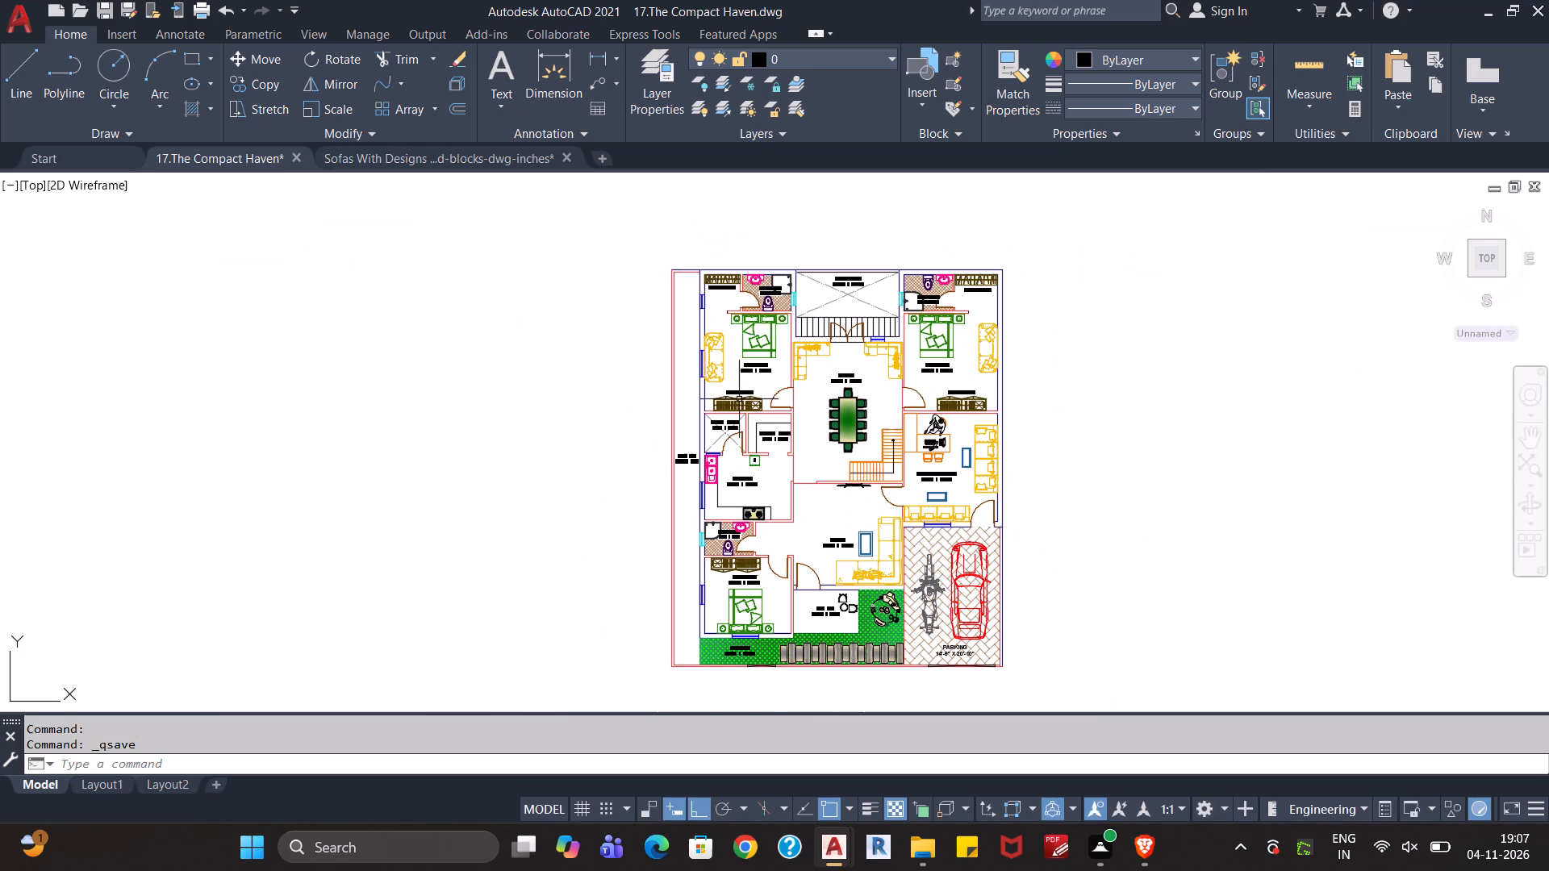
{"action": "left_click", "coordinate": [516, 160]}
{"action": "left_click_drag", "start_coordinate": [532, 161], "coordinate": [542, 161]}
{"action": "left_click", "coordinate": [568, 155]}
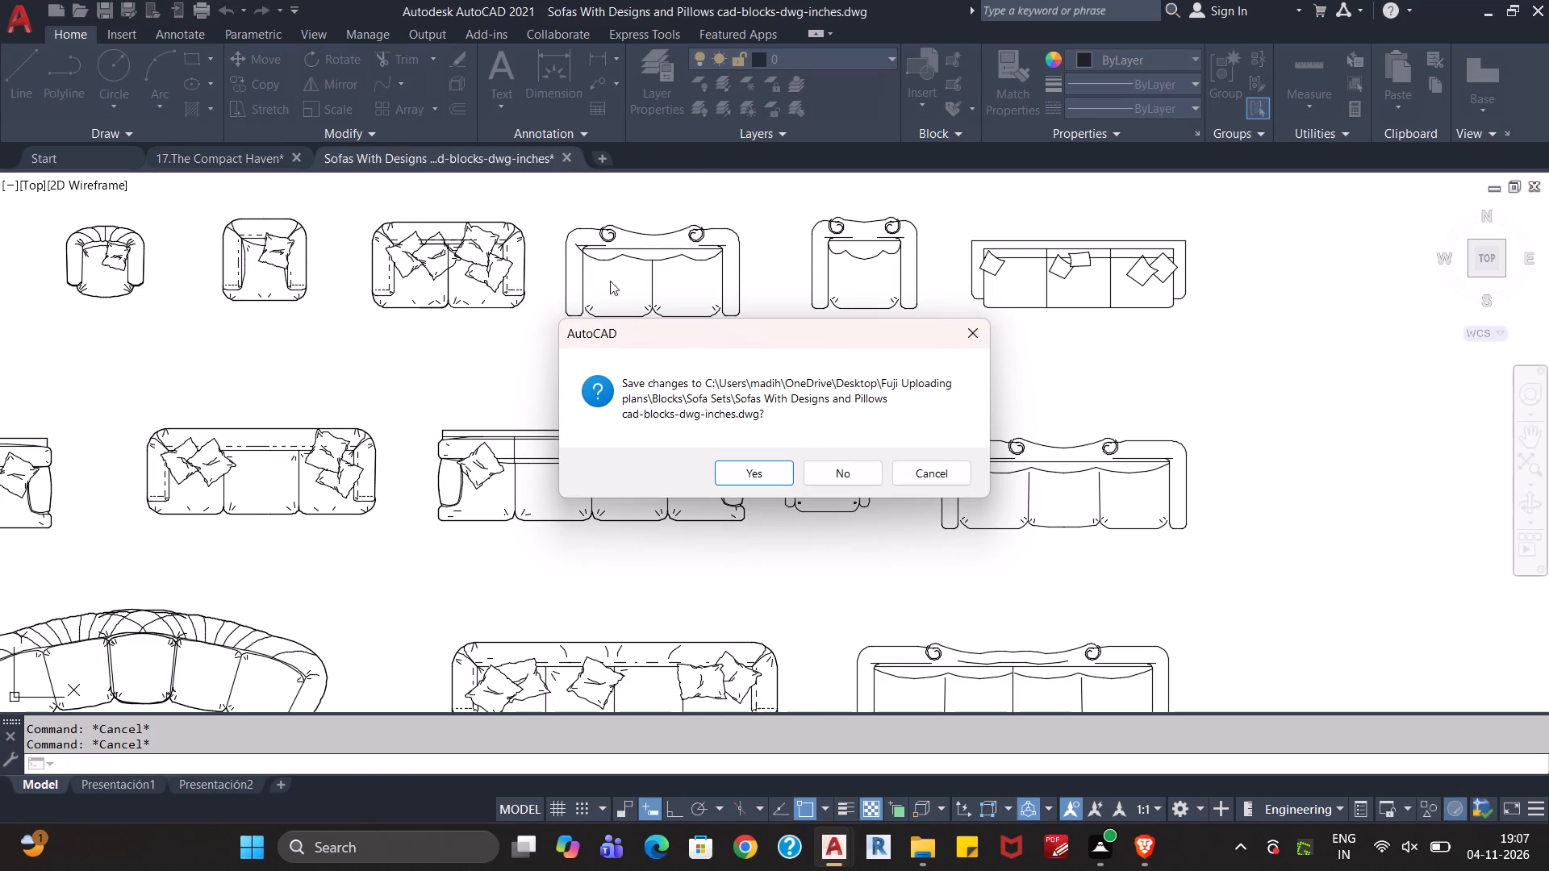
{"action": "left_click", "coordinate": [825, 470]}
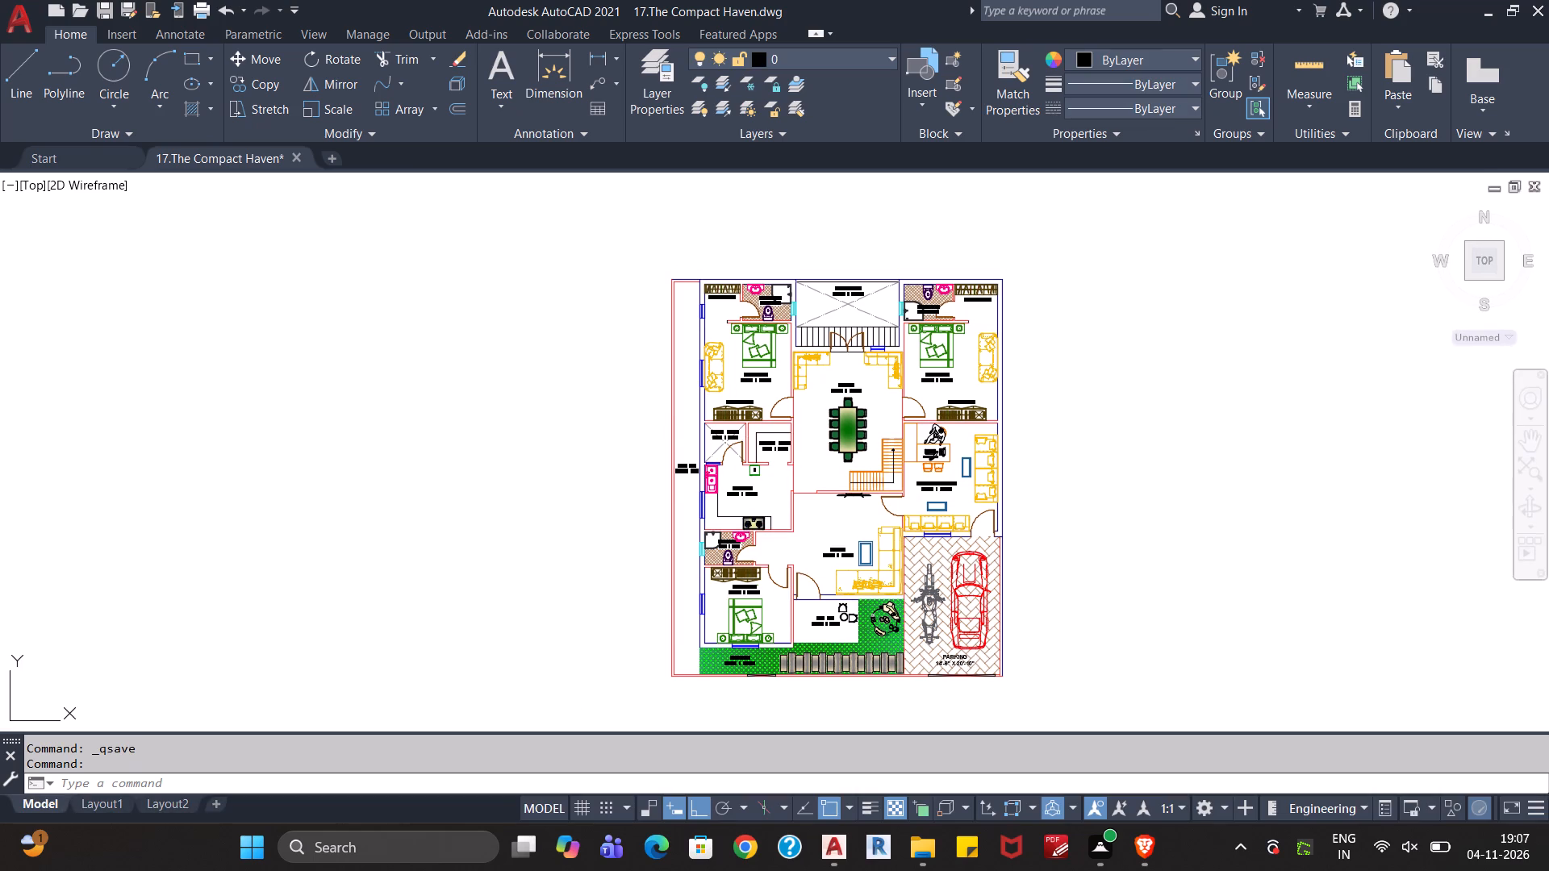
Hatch the dining room floor with the hatch colour set to dark green 19,103,52.
{"action": "middle_click_drag", "start_coordinate": [1110, 535], "coordinate": [1037, 482]}
{"action": "scroll", "coordinate": [1031, 491], "scroll_direction": "up", "scroll_amount": 1}
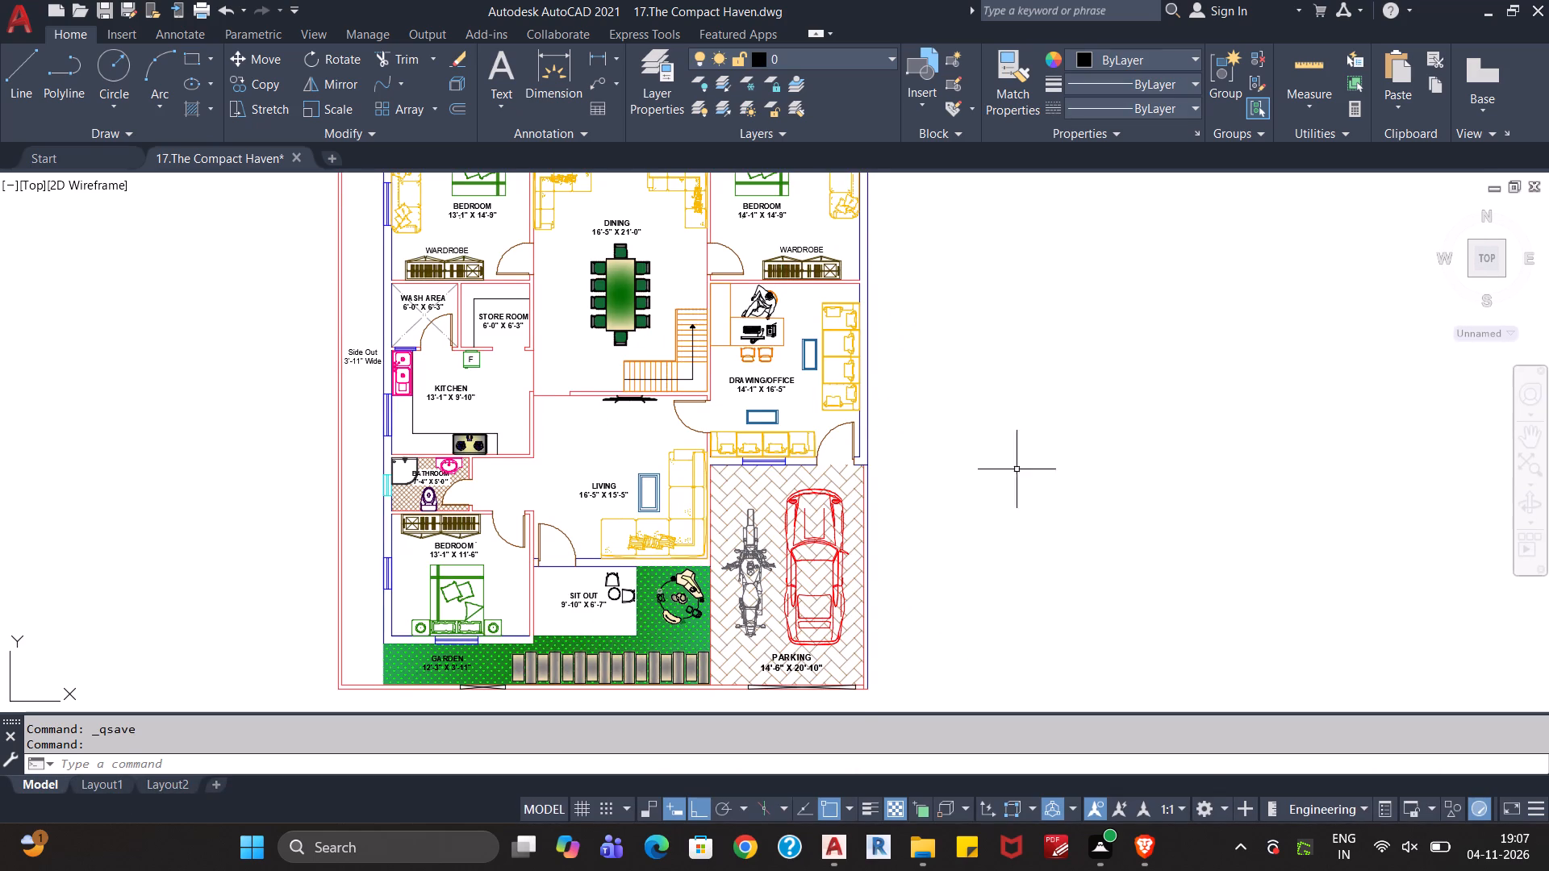
{"action": "middle_click_drag", "start_coordinate": [1004, 439], "coordinate": [989, 509]}
{"action": "scroll", "coordinate": [987, 506], "scroll_direction": "down", "scroll_amount": 1}
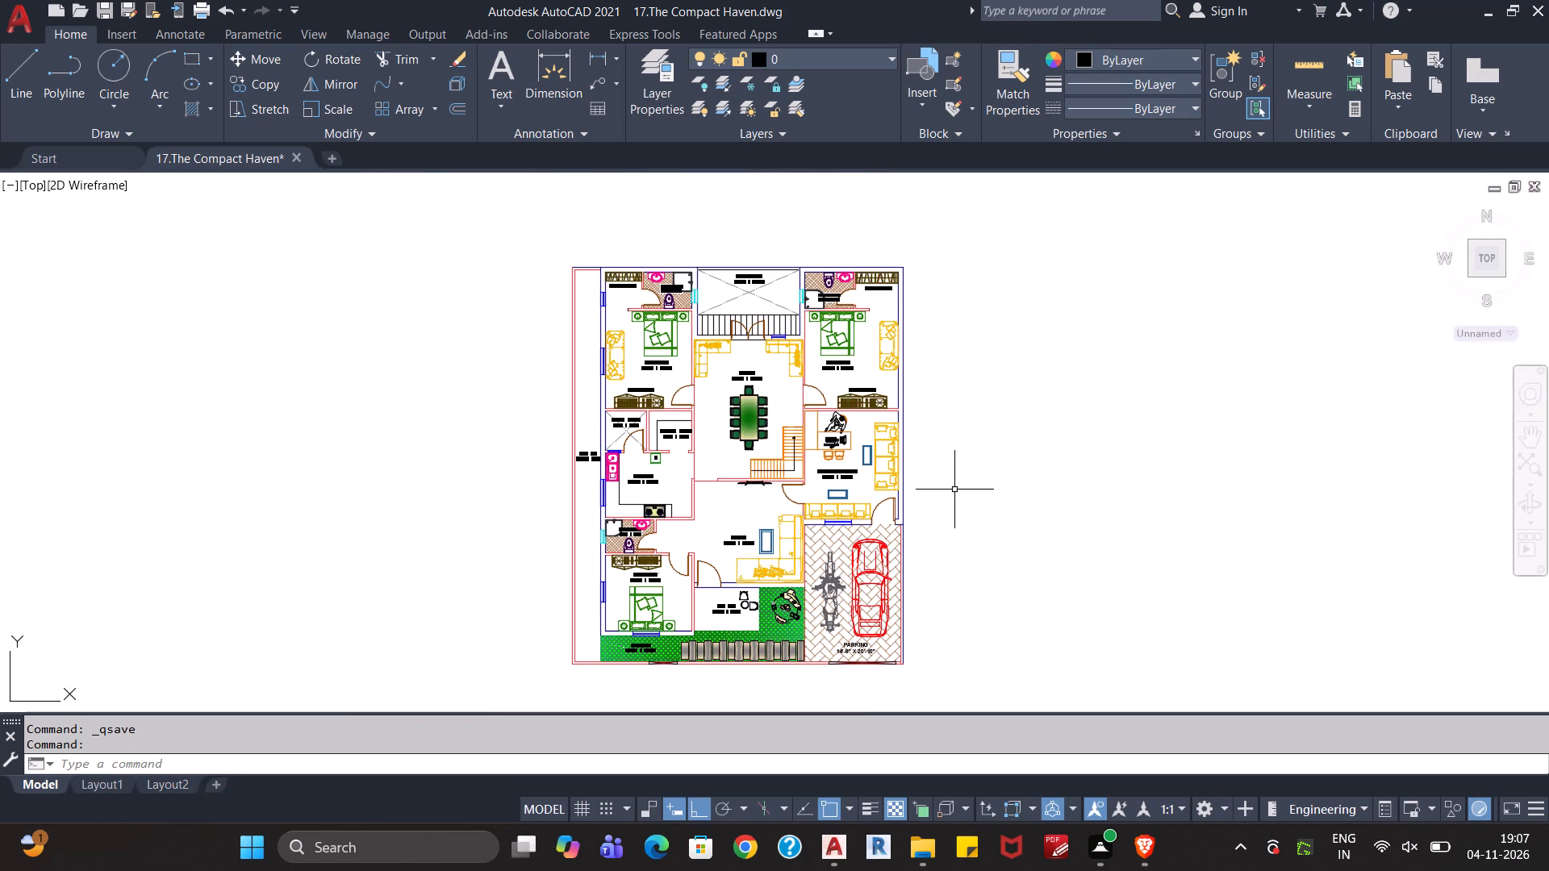
{"action": "type", "text": "HA"}
{"action": "key", "text": "Return"}
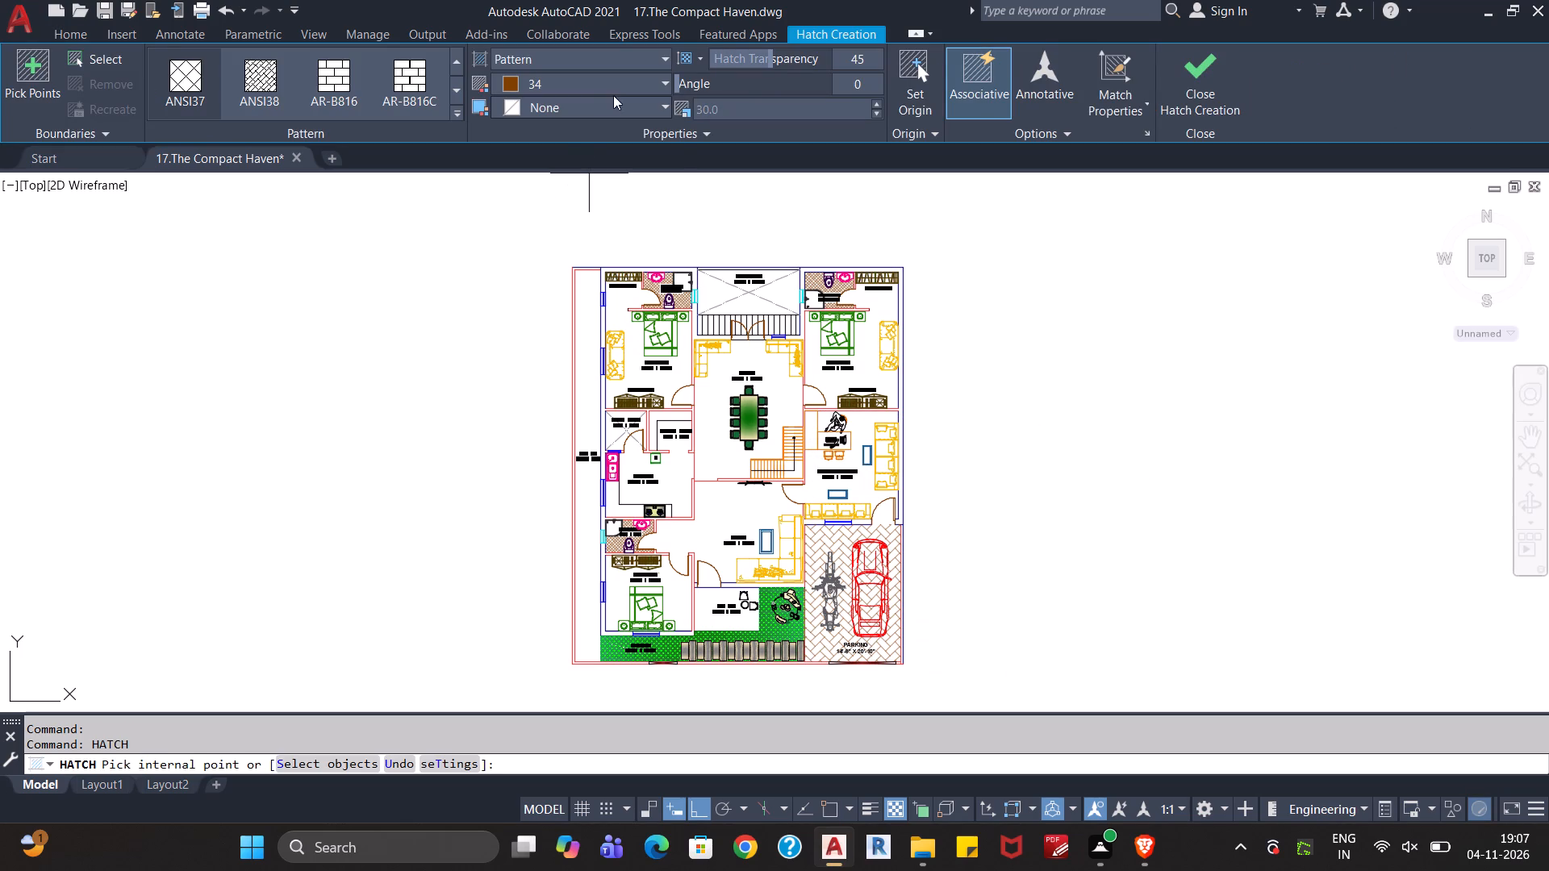
{"action": "left_click", "coordinate": [629, 82]}
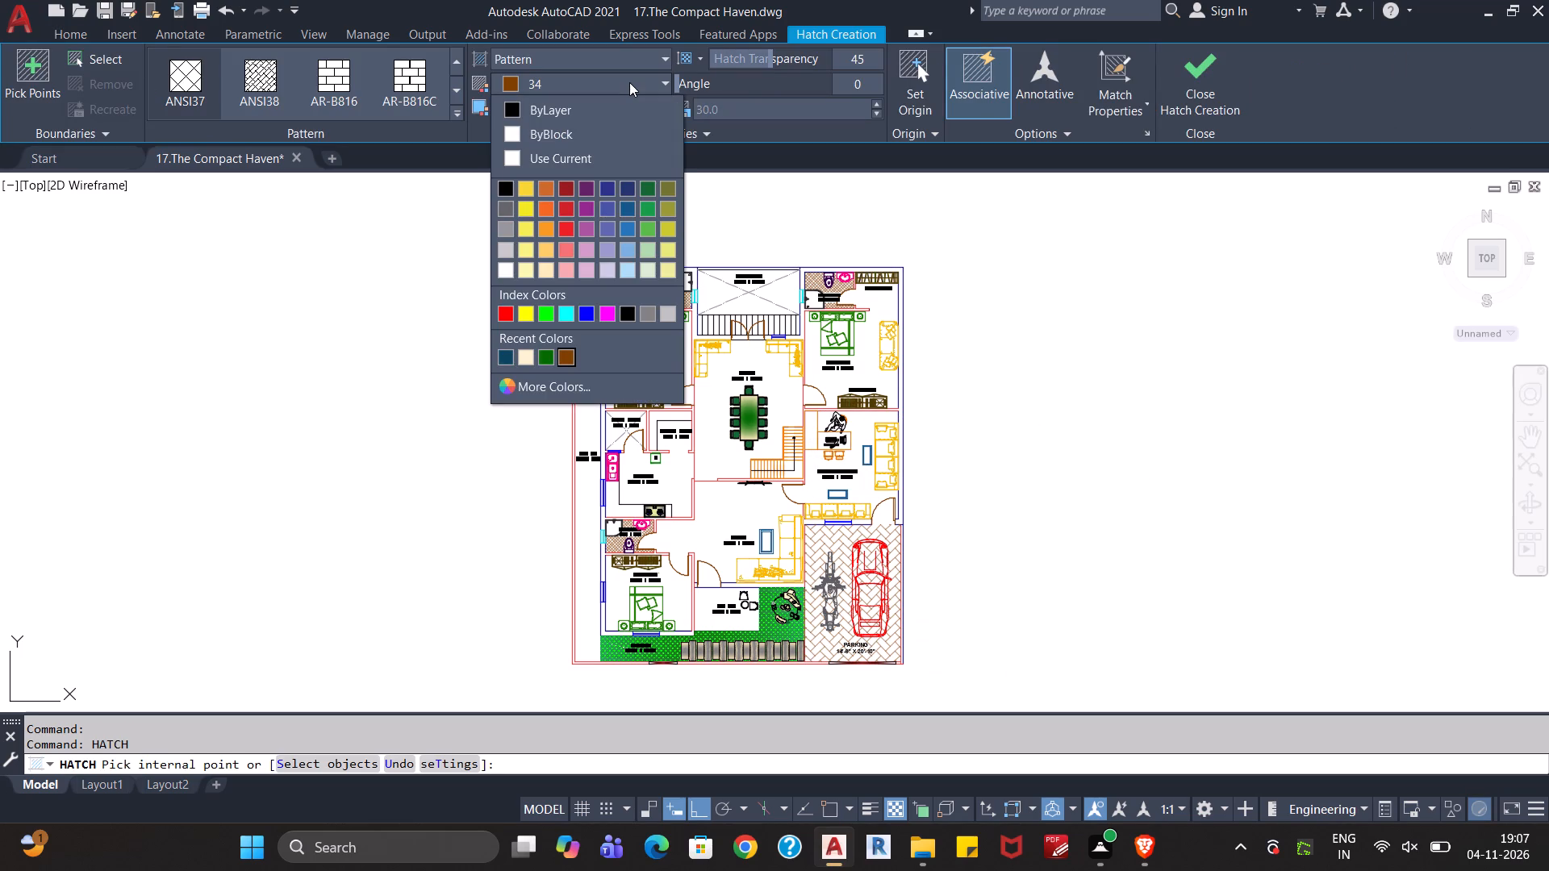
{"action": "left_click", "coordinate": [647, 187]}
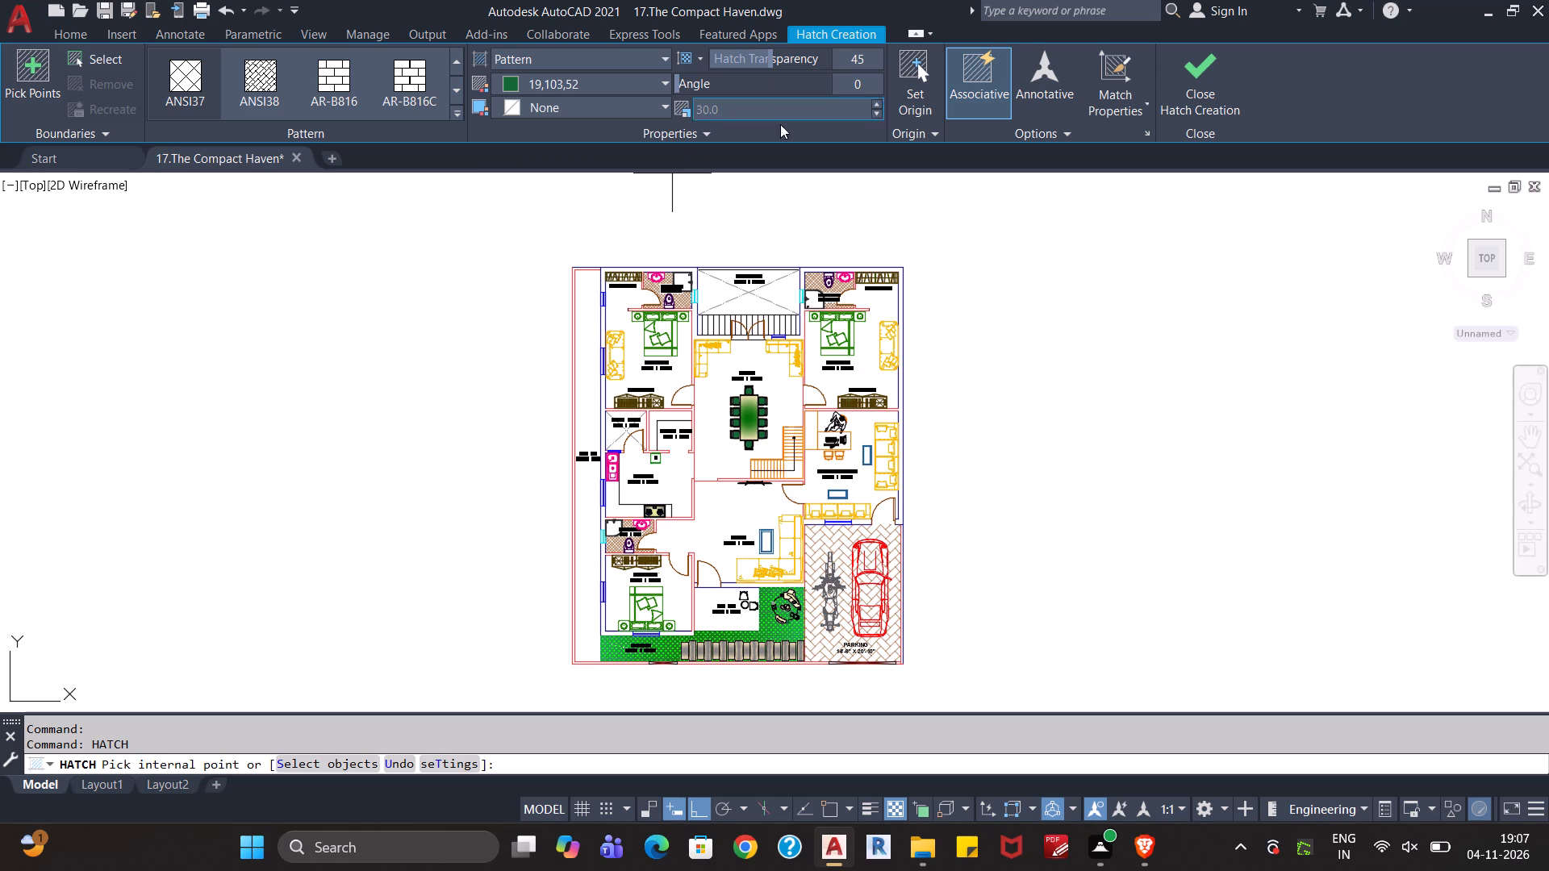
{"action": "left_click", "coordinate": [709, 394]}
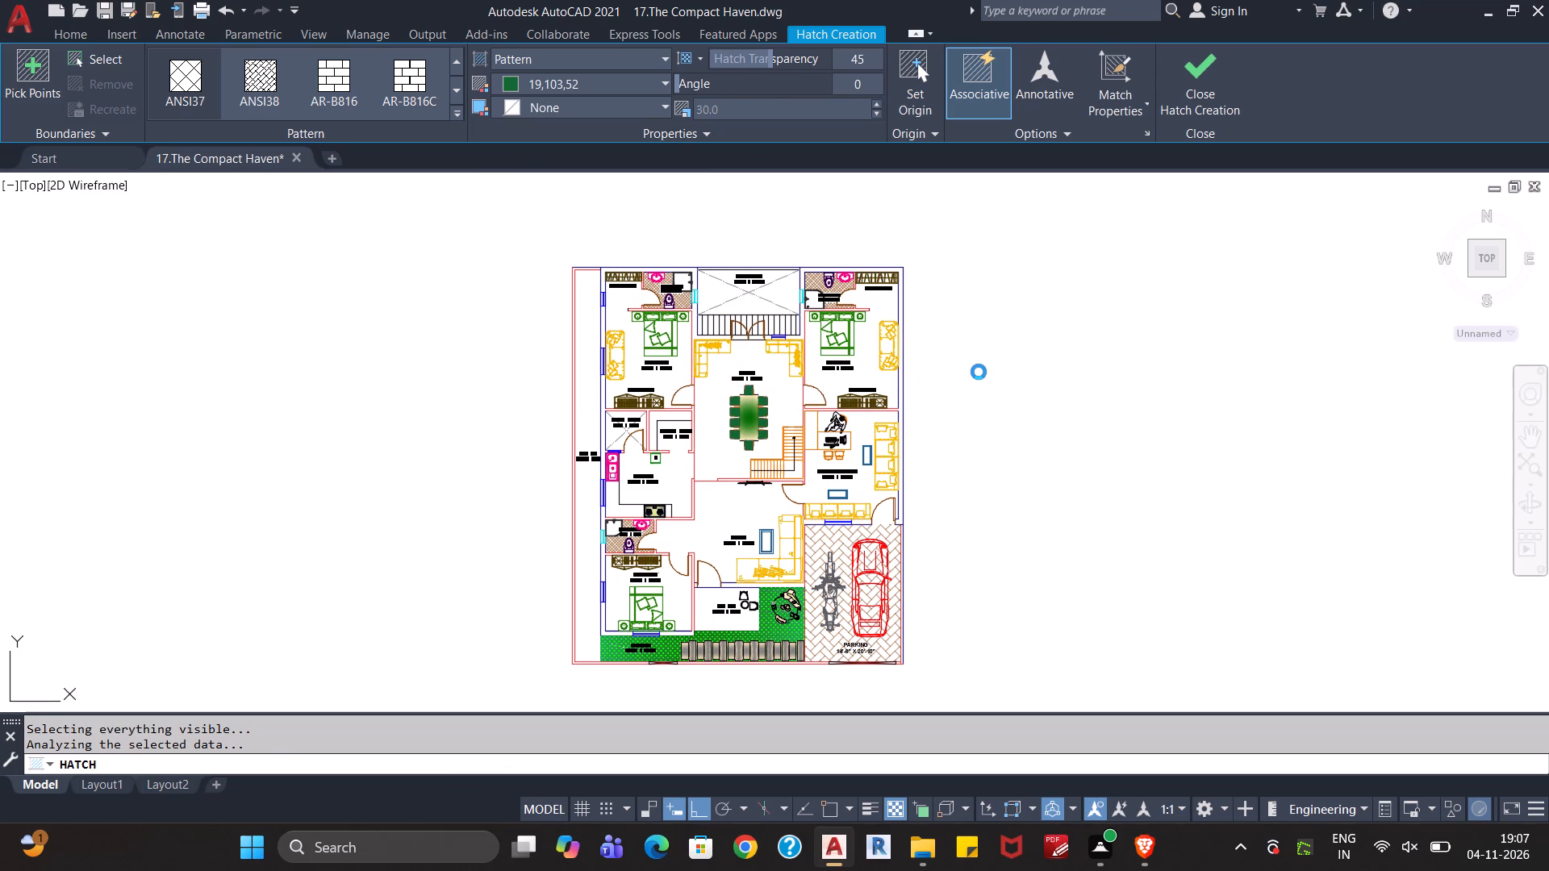
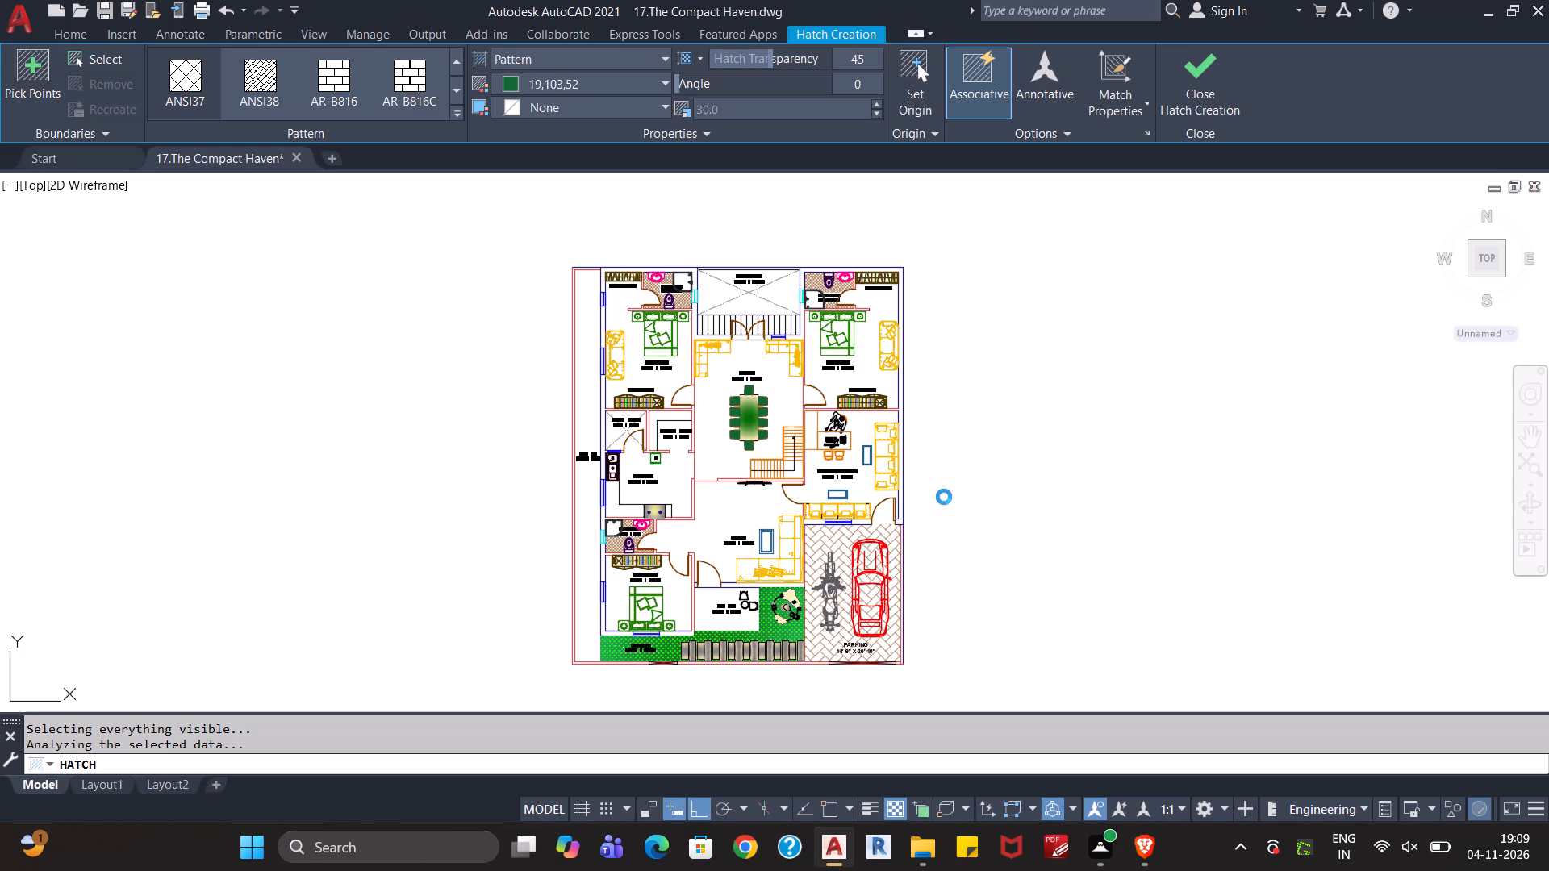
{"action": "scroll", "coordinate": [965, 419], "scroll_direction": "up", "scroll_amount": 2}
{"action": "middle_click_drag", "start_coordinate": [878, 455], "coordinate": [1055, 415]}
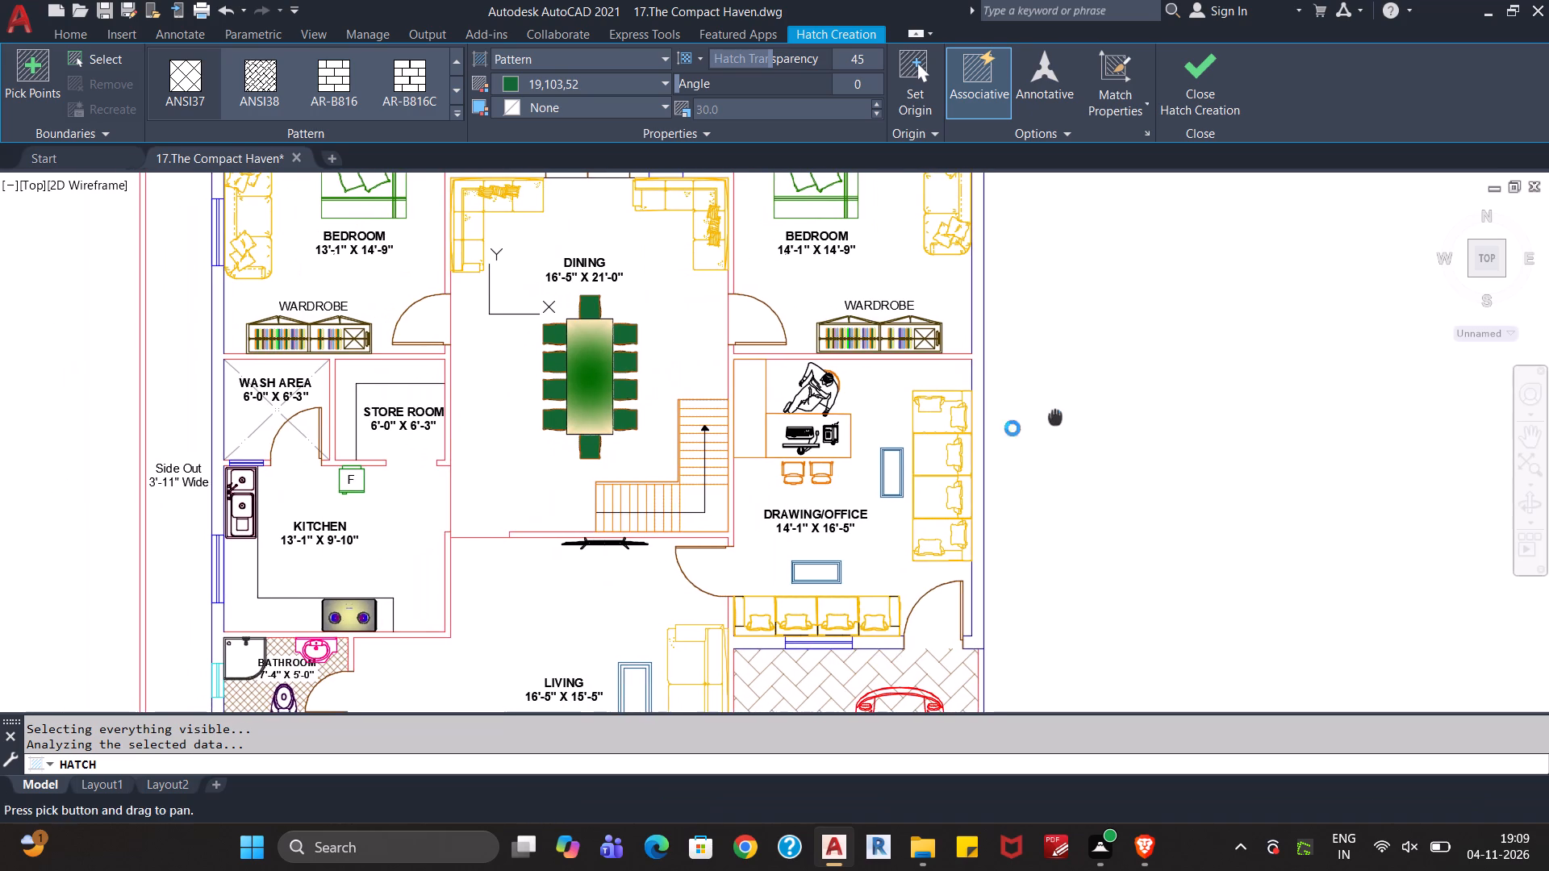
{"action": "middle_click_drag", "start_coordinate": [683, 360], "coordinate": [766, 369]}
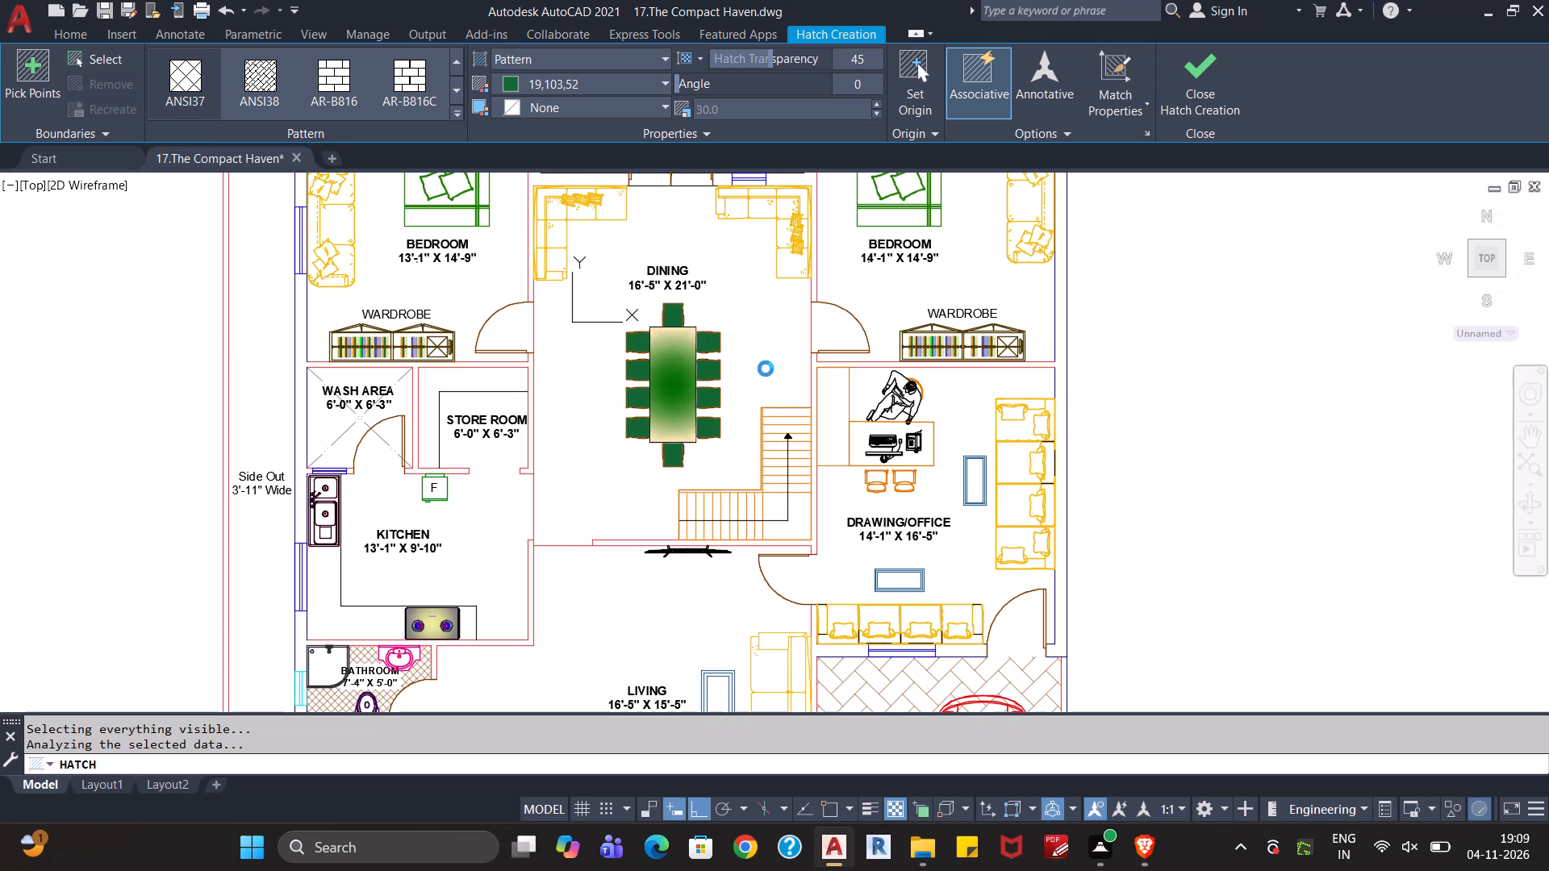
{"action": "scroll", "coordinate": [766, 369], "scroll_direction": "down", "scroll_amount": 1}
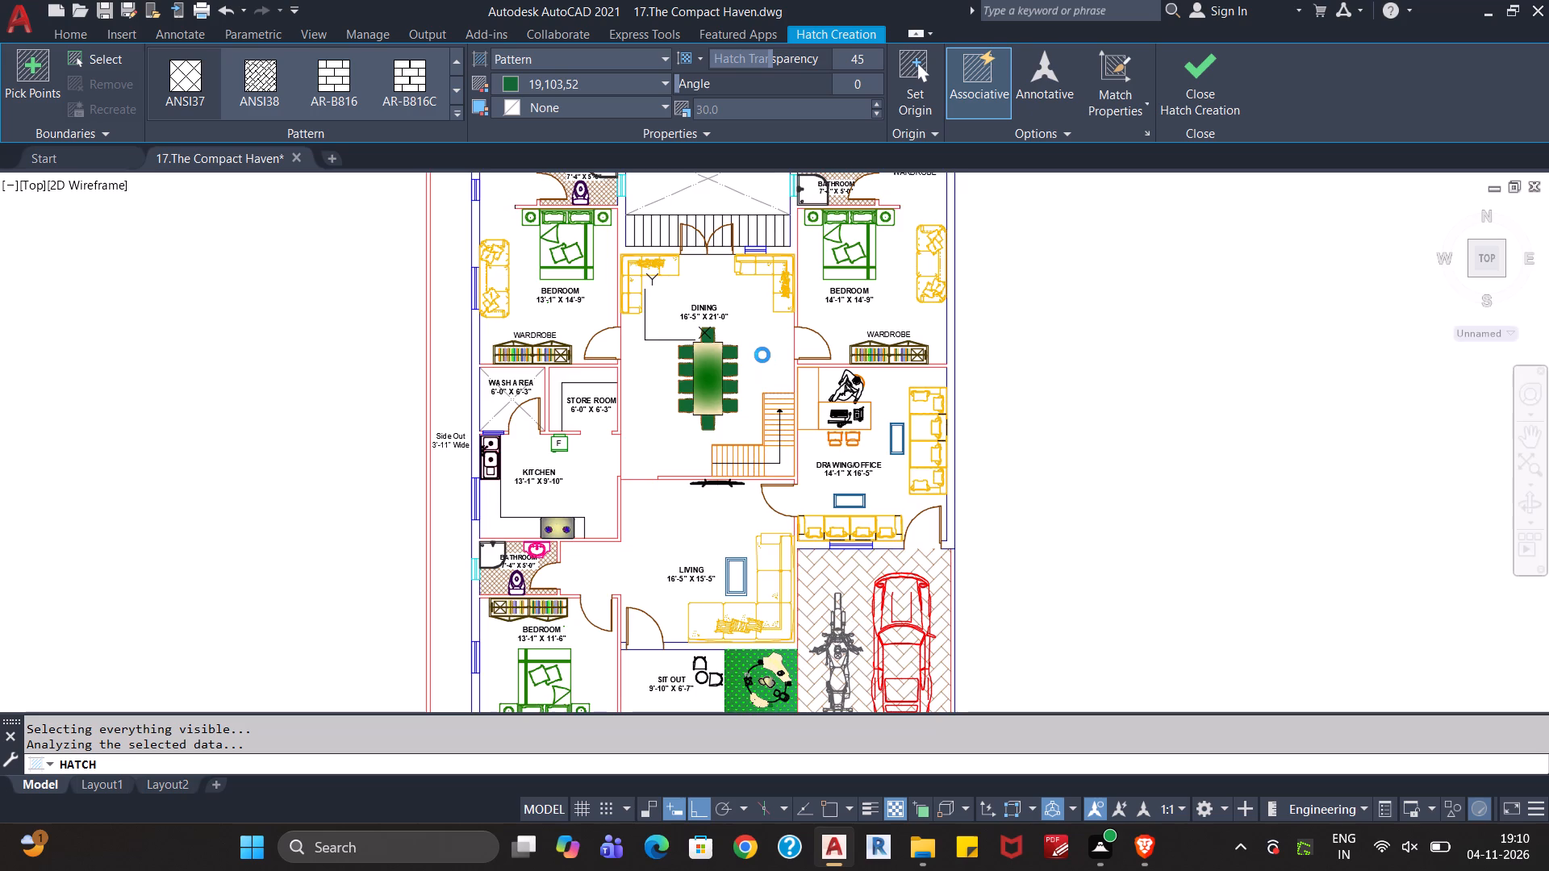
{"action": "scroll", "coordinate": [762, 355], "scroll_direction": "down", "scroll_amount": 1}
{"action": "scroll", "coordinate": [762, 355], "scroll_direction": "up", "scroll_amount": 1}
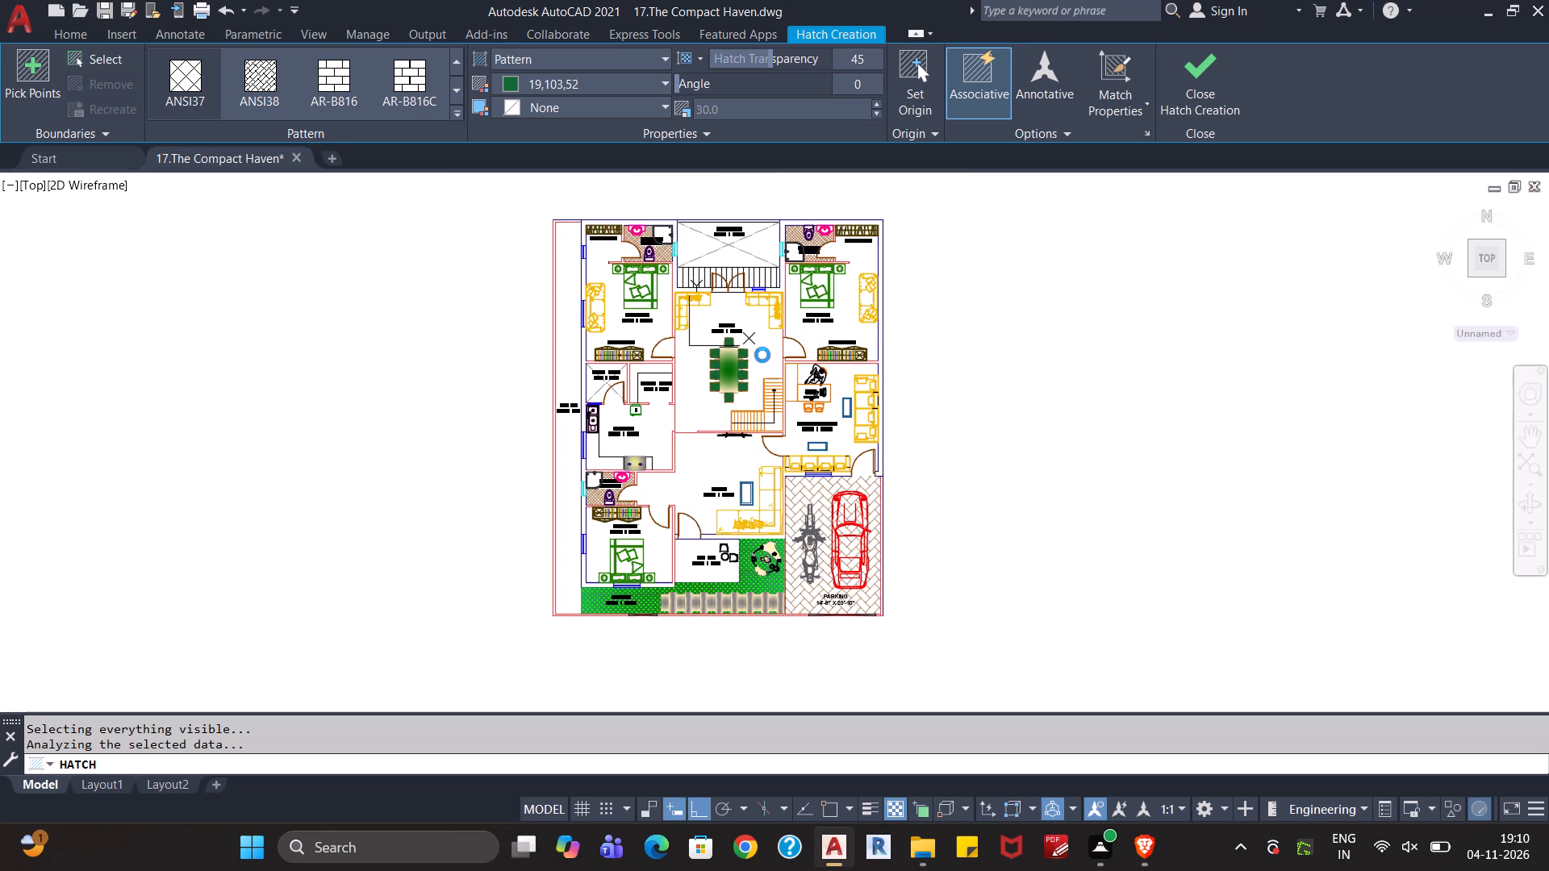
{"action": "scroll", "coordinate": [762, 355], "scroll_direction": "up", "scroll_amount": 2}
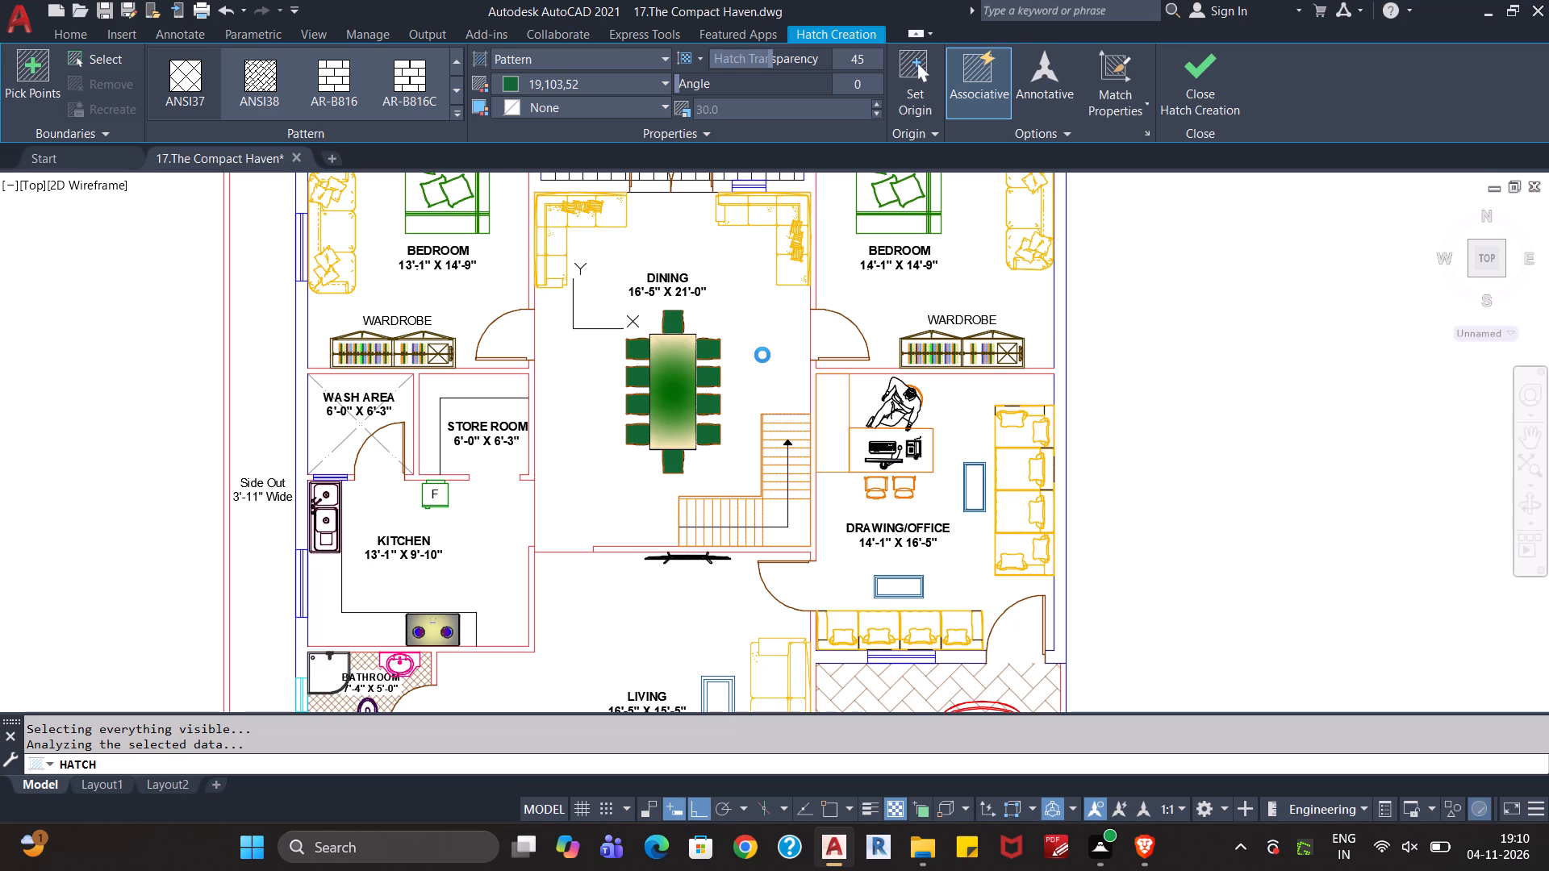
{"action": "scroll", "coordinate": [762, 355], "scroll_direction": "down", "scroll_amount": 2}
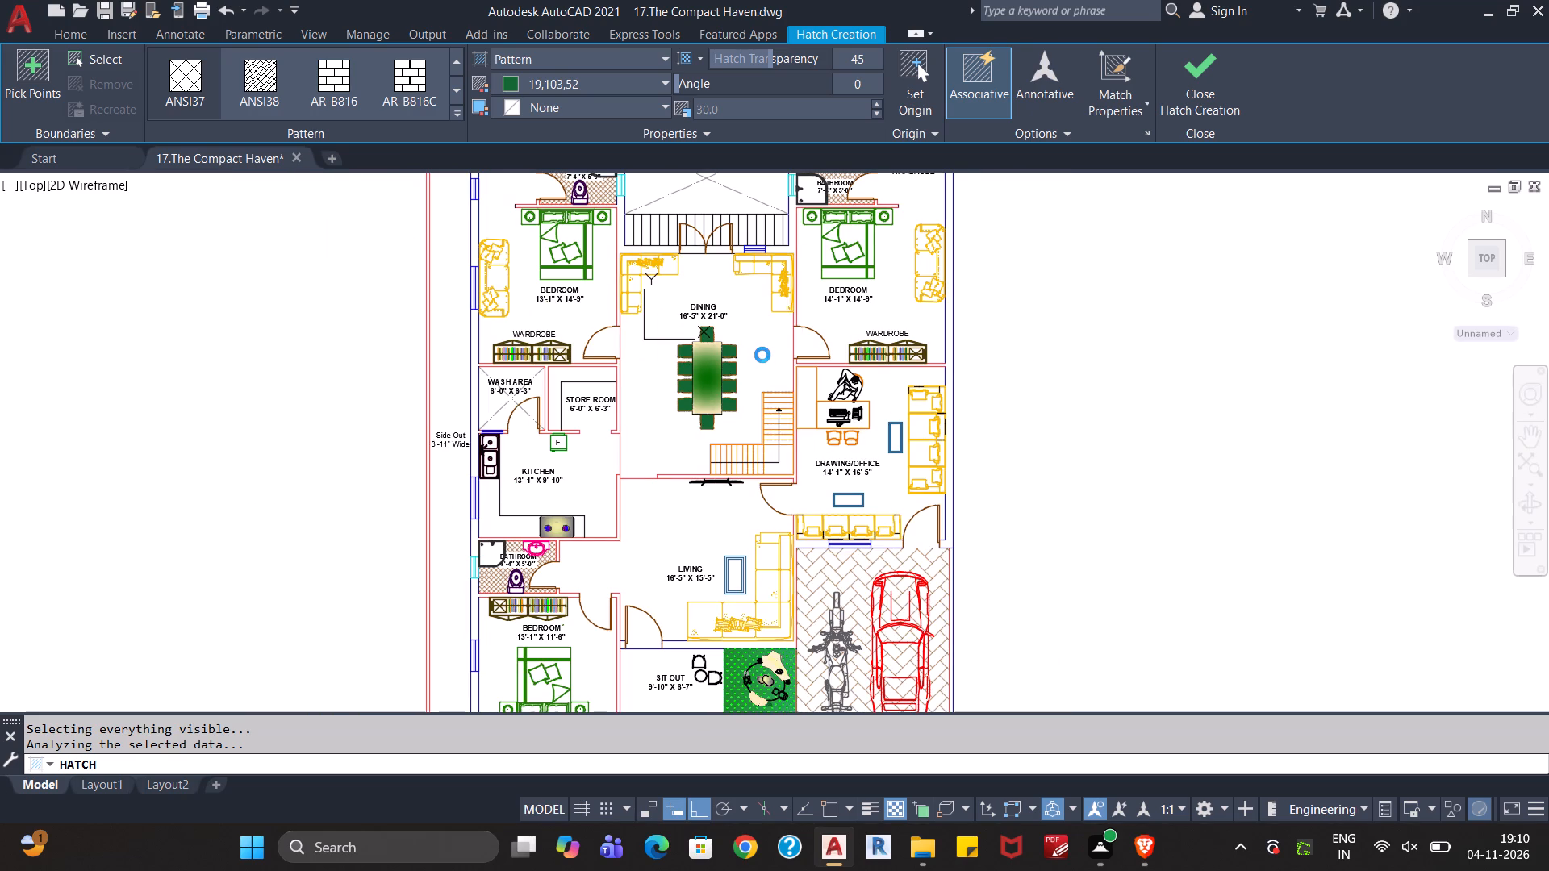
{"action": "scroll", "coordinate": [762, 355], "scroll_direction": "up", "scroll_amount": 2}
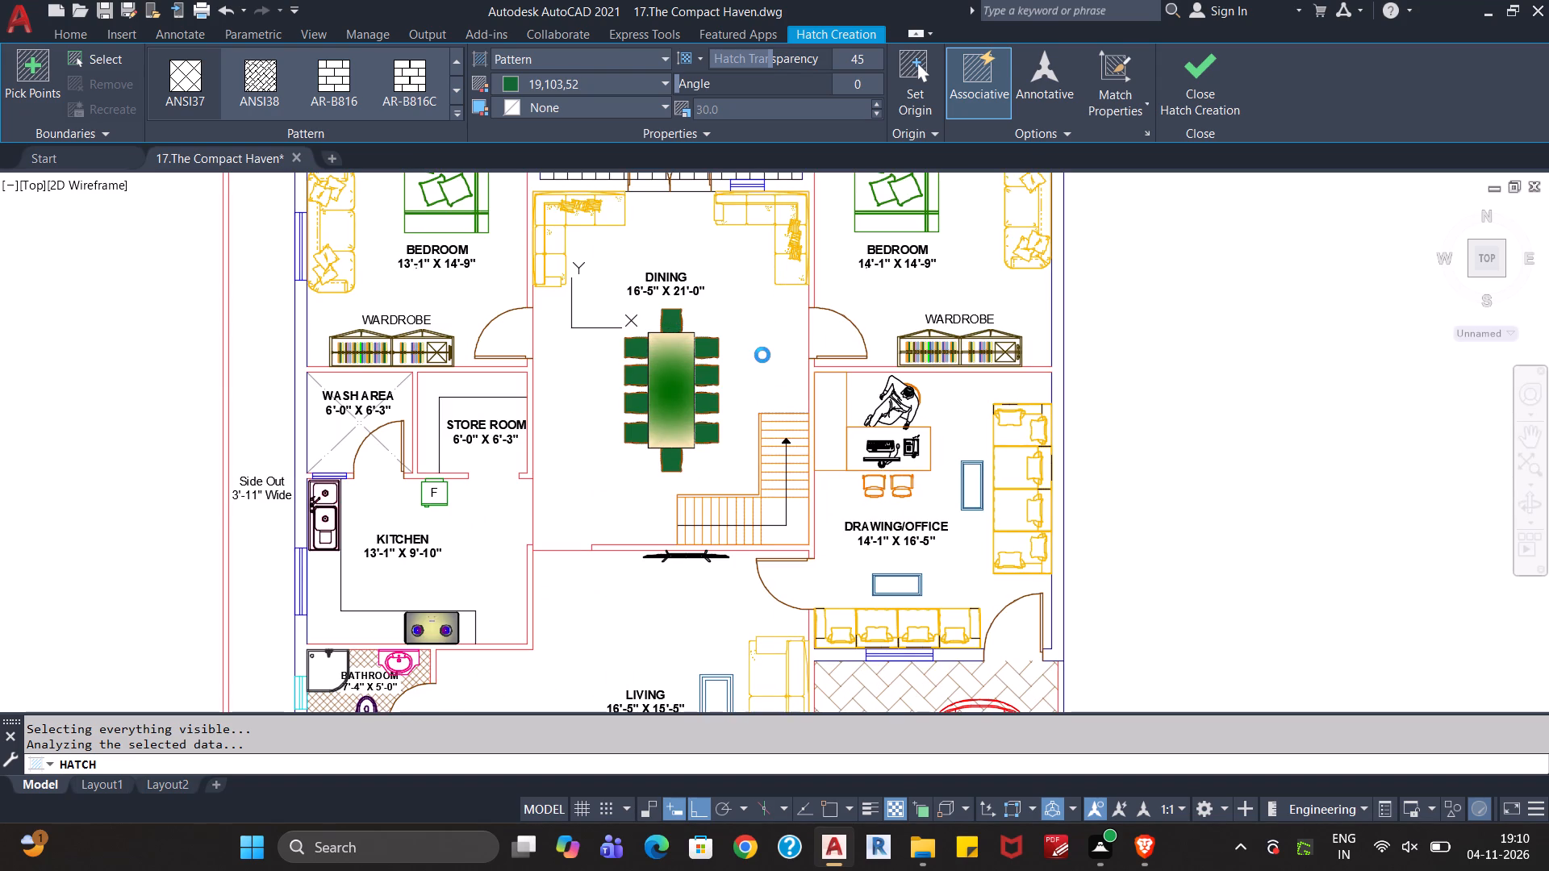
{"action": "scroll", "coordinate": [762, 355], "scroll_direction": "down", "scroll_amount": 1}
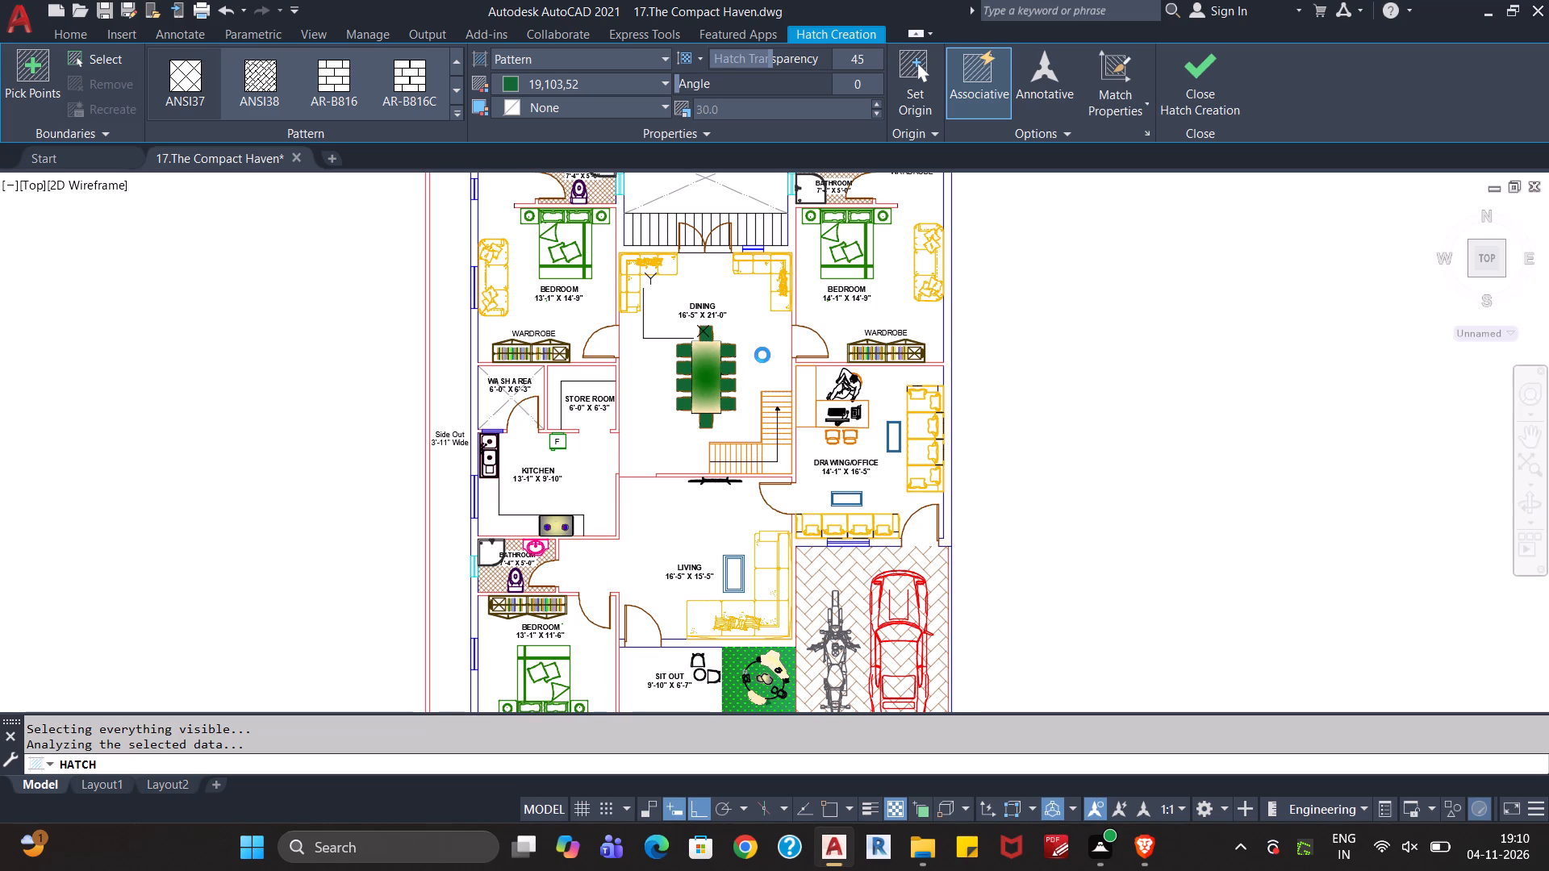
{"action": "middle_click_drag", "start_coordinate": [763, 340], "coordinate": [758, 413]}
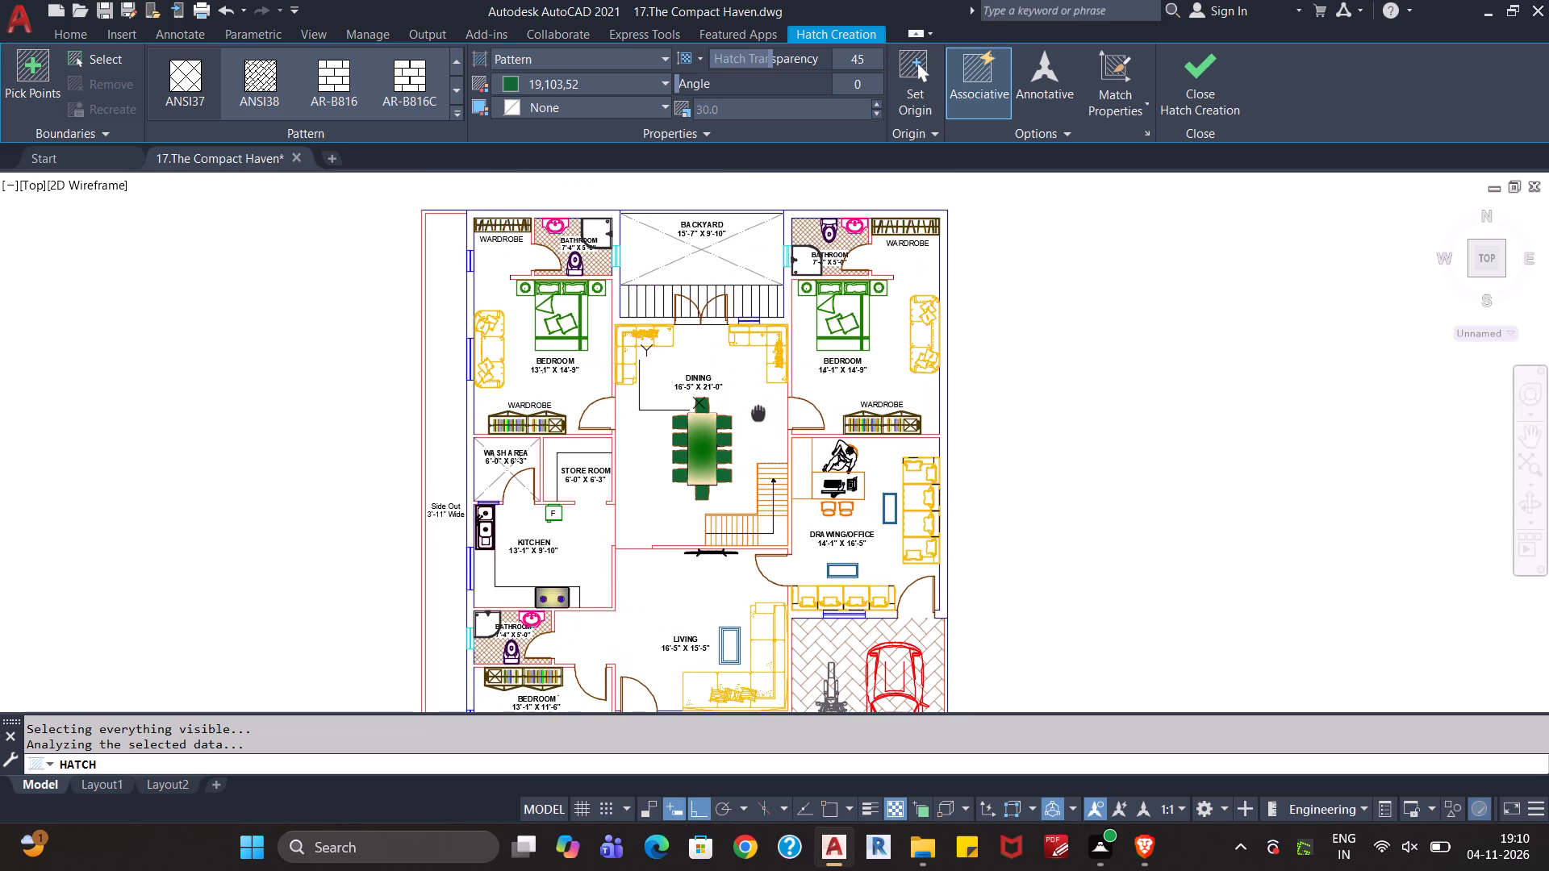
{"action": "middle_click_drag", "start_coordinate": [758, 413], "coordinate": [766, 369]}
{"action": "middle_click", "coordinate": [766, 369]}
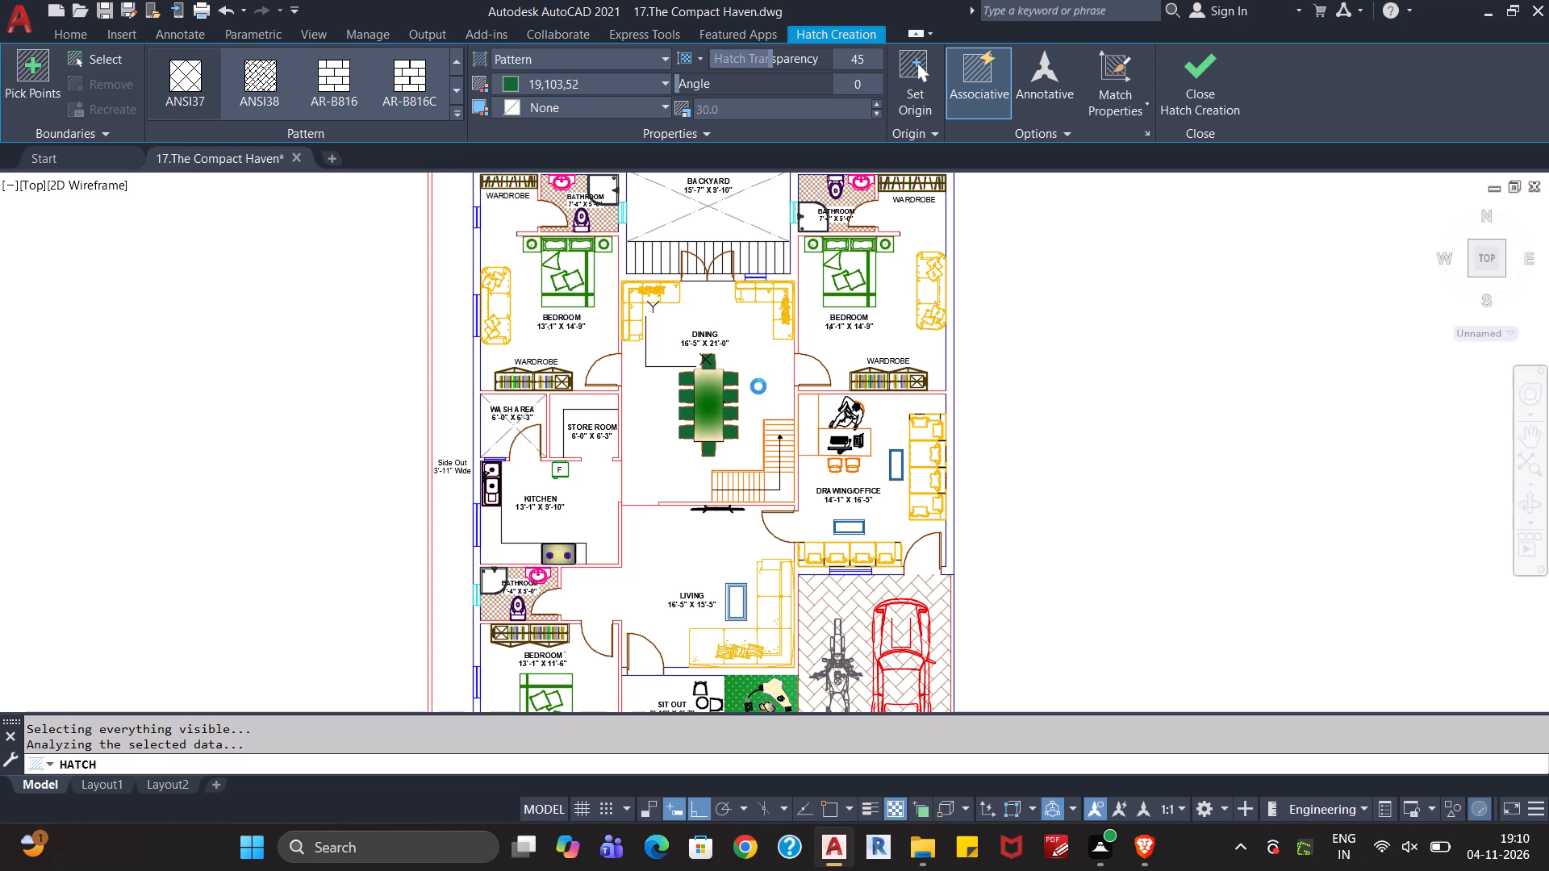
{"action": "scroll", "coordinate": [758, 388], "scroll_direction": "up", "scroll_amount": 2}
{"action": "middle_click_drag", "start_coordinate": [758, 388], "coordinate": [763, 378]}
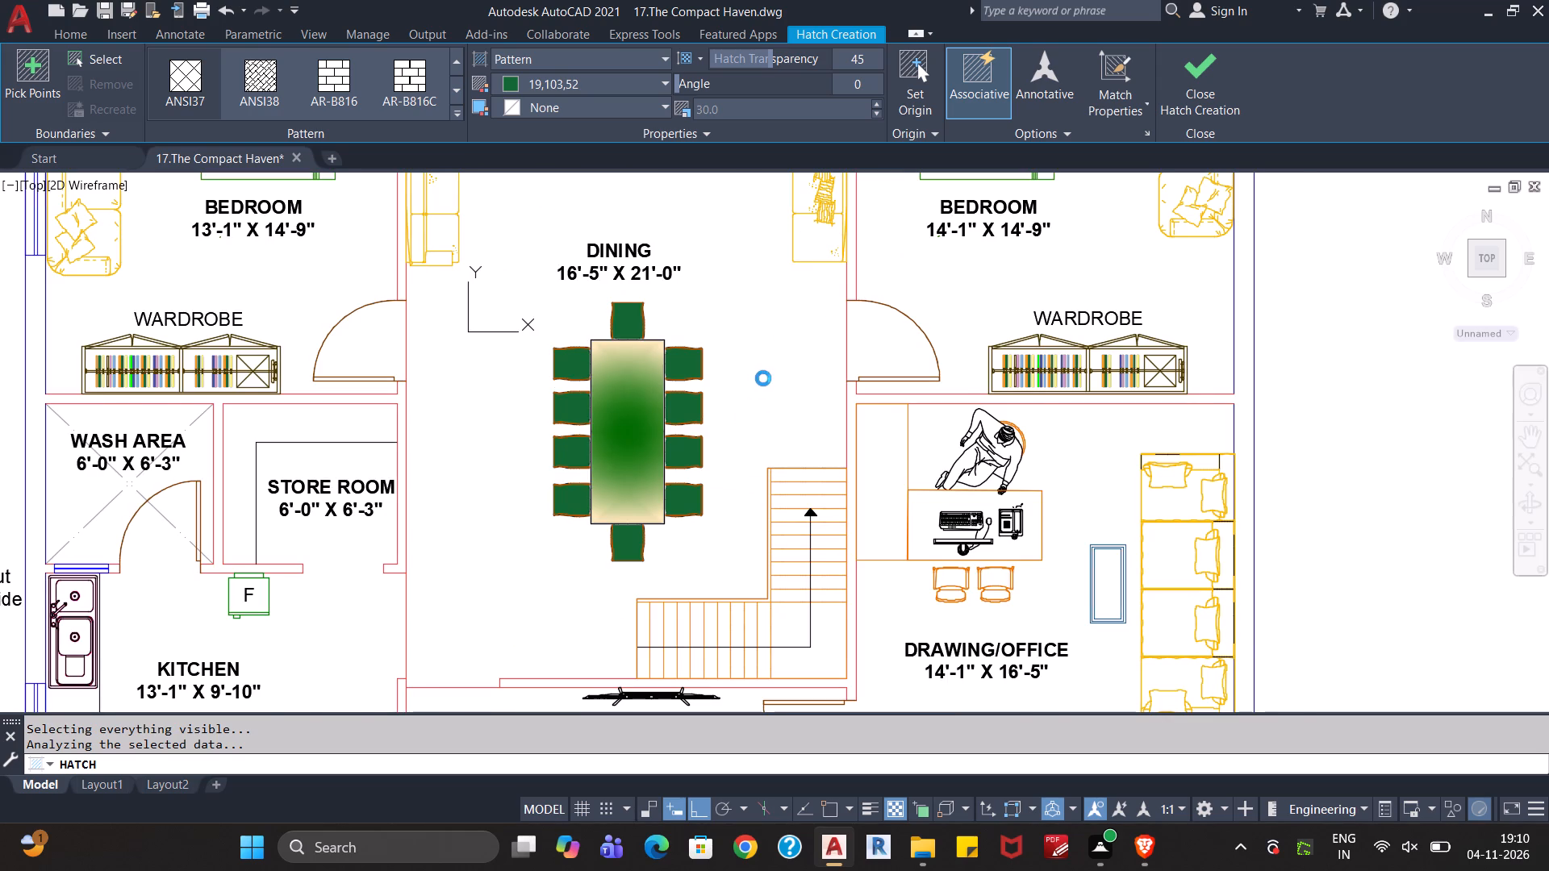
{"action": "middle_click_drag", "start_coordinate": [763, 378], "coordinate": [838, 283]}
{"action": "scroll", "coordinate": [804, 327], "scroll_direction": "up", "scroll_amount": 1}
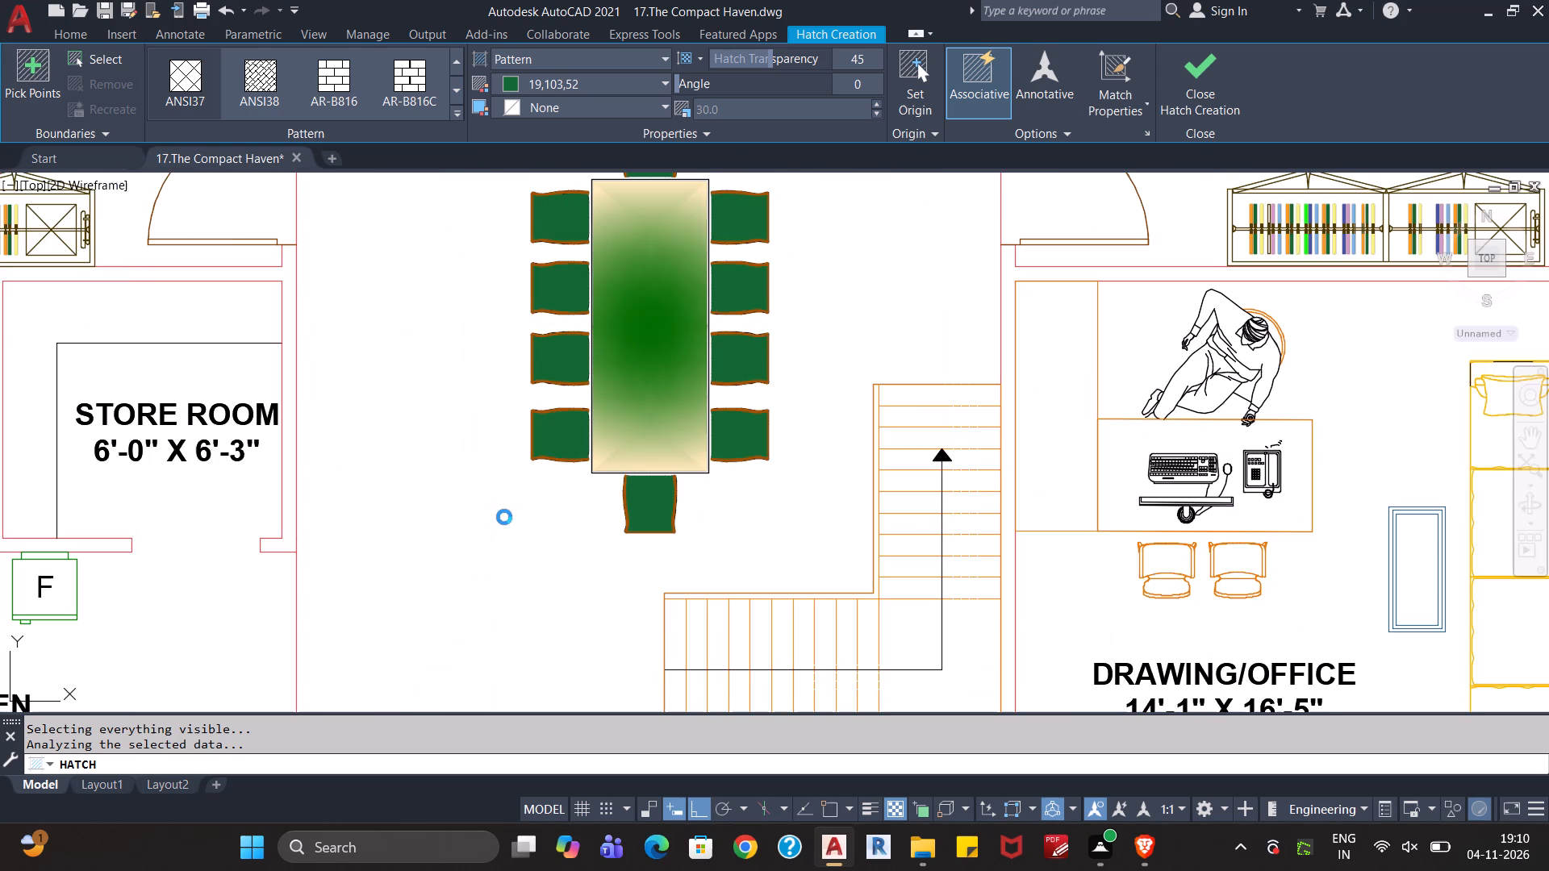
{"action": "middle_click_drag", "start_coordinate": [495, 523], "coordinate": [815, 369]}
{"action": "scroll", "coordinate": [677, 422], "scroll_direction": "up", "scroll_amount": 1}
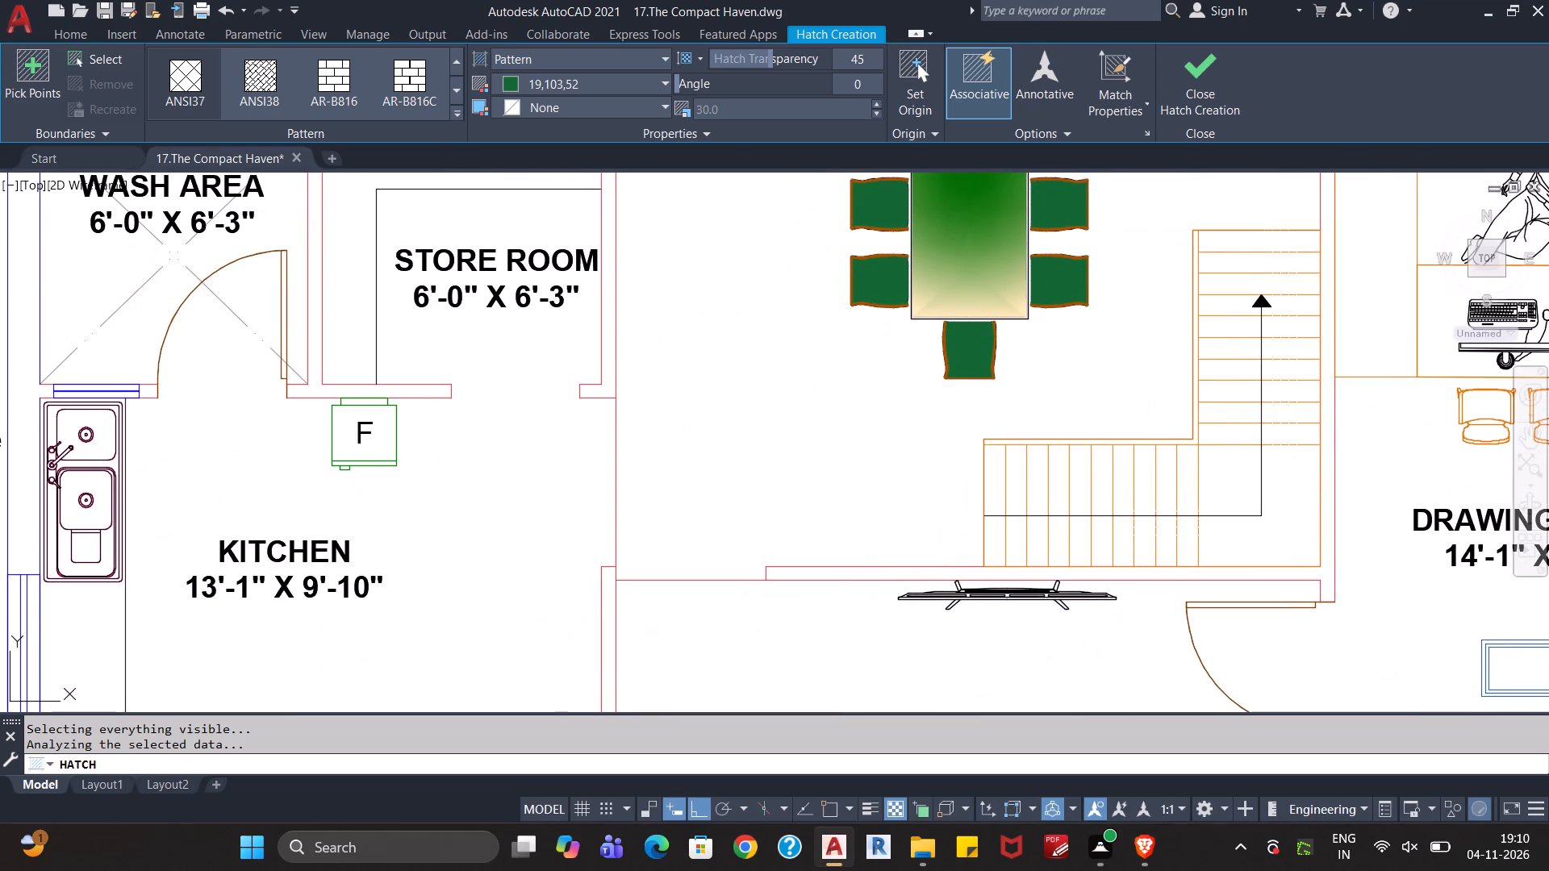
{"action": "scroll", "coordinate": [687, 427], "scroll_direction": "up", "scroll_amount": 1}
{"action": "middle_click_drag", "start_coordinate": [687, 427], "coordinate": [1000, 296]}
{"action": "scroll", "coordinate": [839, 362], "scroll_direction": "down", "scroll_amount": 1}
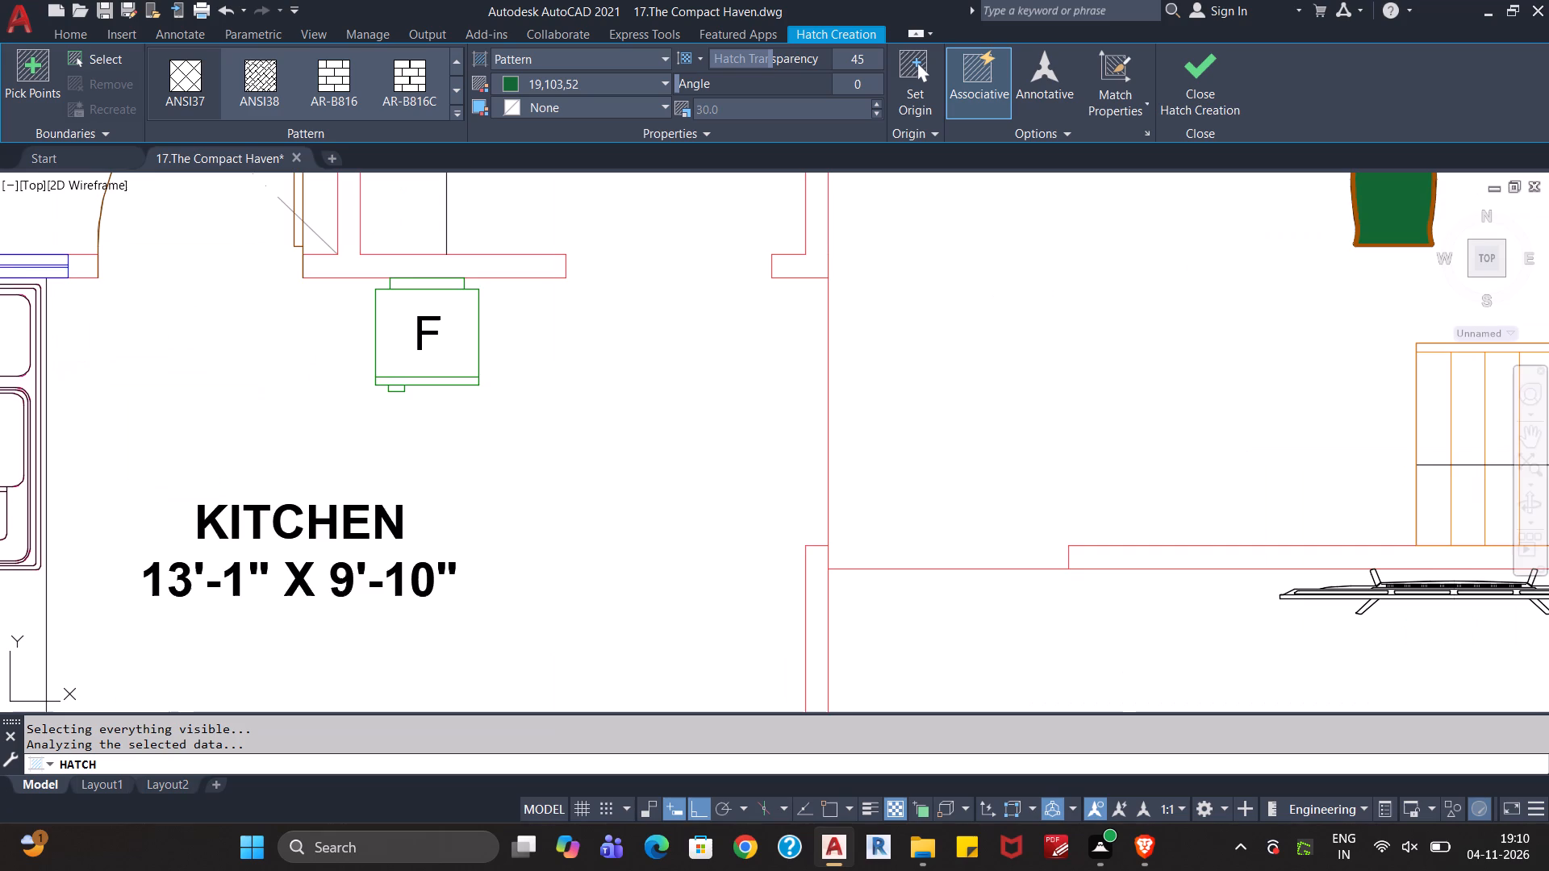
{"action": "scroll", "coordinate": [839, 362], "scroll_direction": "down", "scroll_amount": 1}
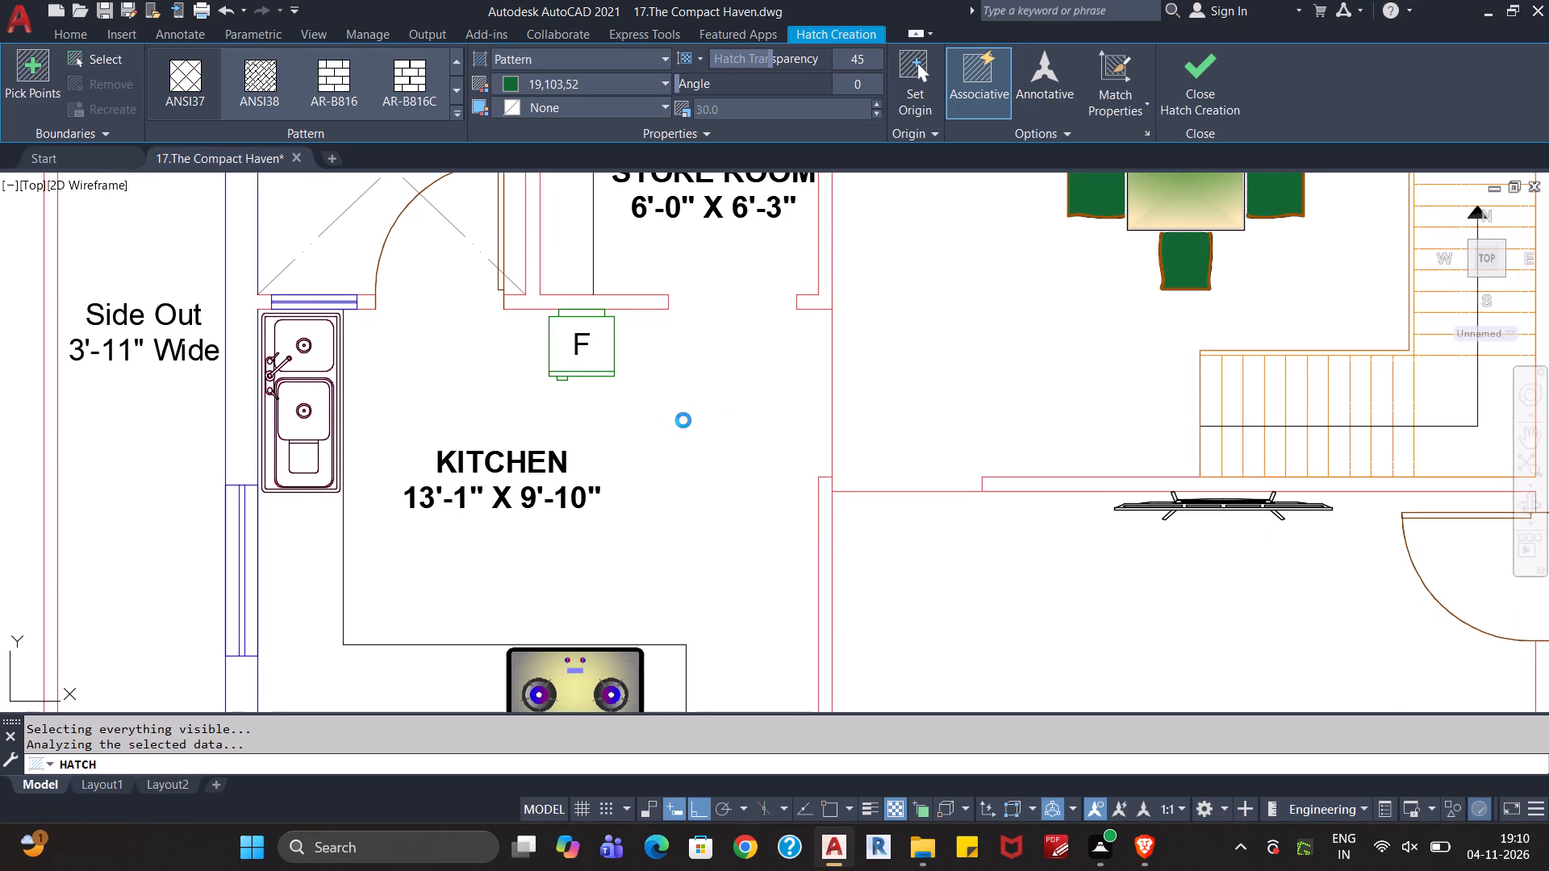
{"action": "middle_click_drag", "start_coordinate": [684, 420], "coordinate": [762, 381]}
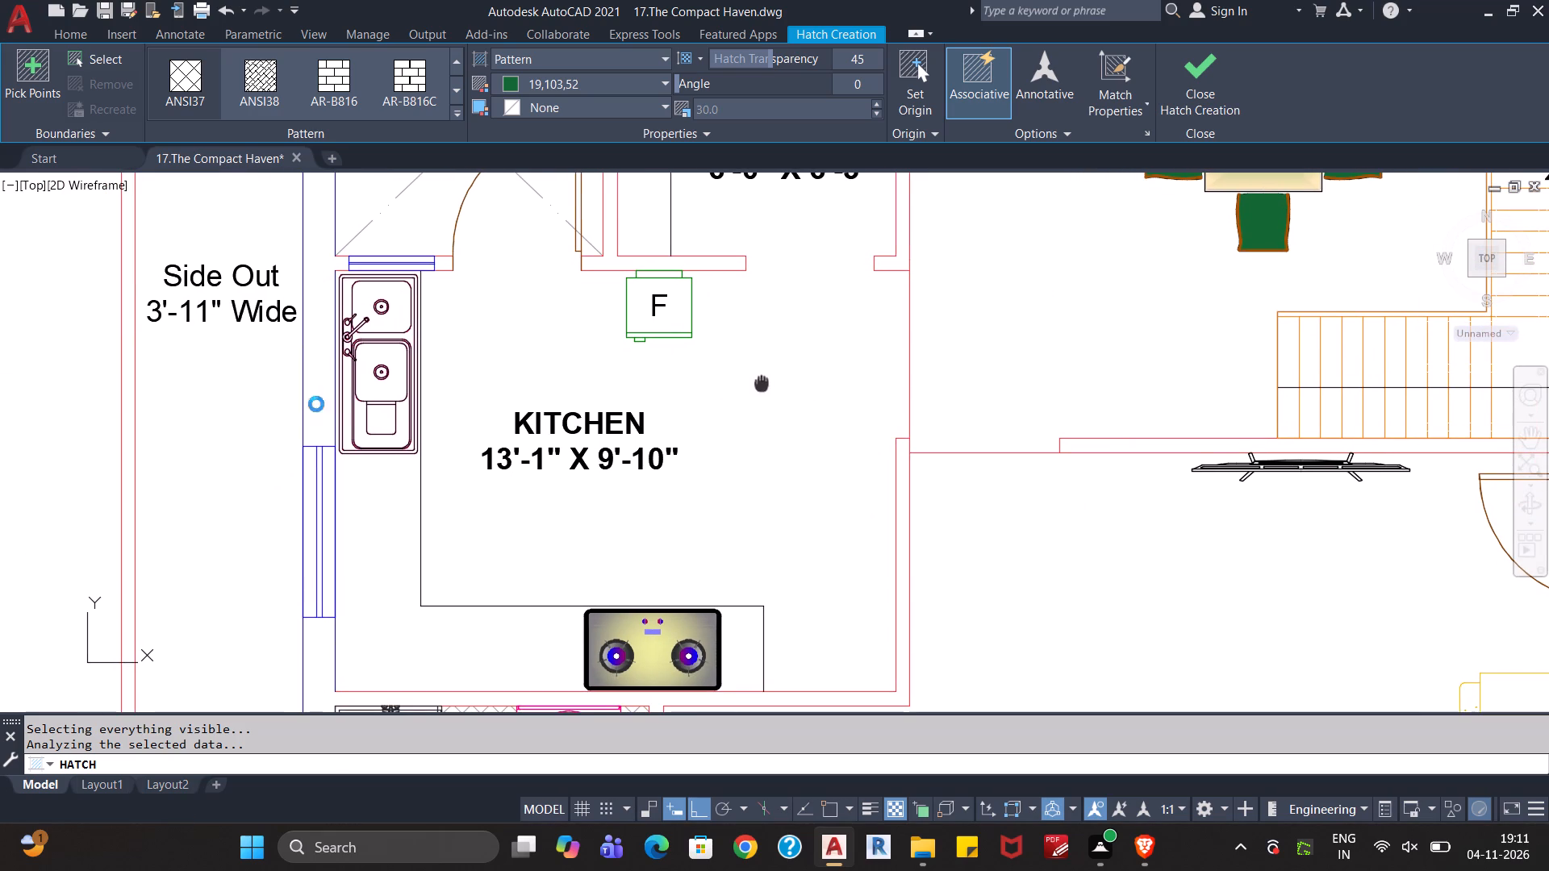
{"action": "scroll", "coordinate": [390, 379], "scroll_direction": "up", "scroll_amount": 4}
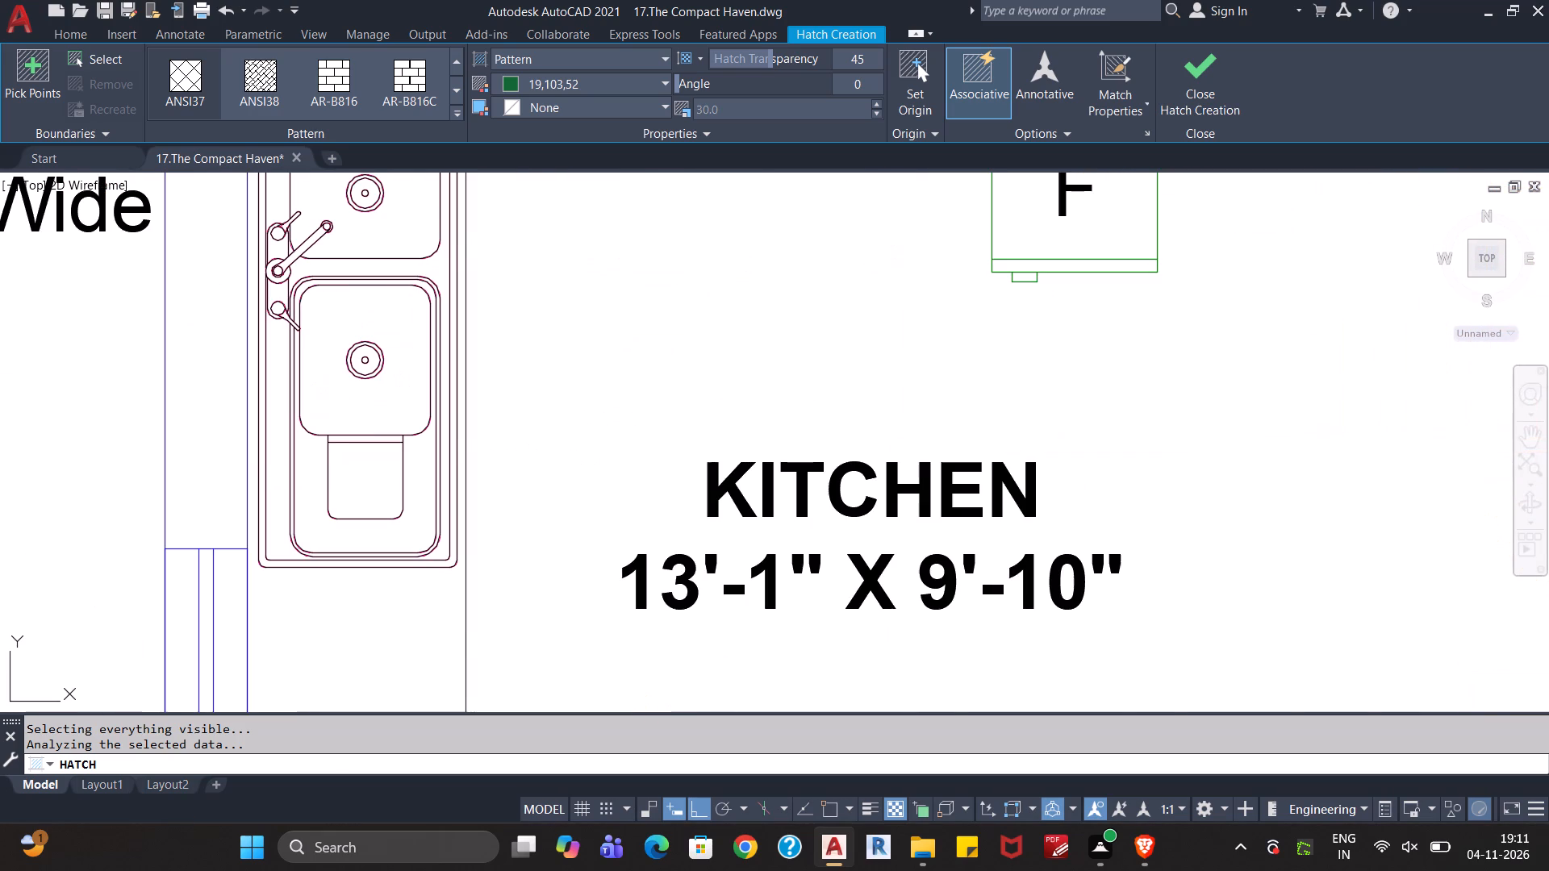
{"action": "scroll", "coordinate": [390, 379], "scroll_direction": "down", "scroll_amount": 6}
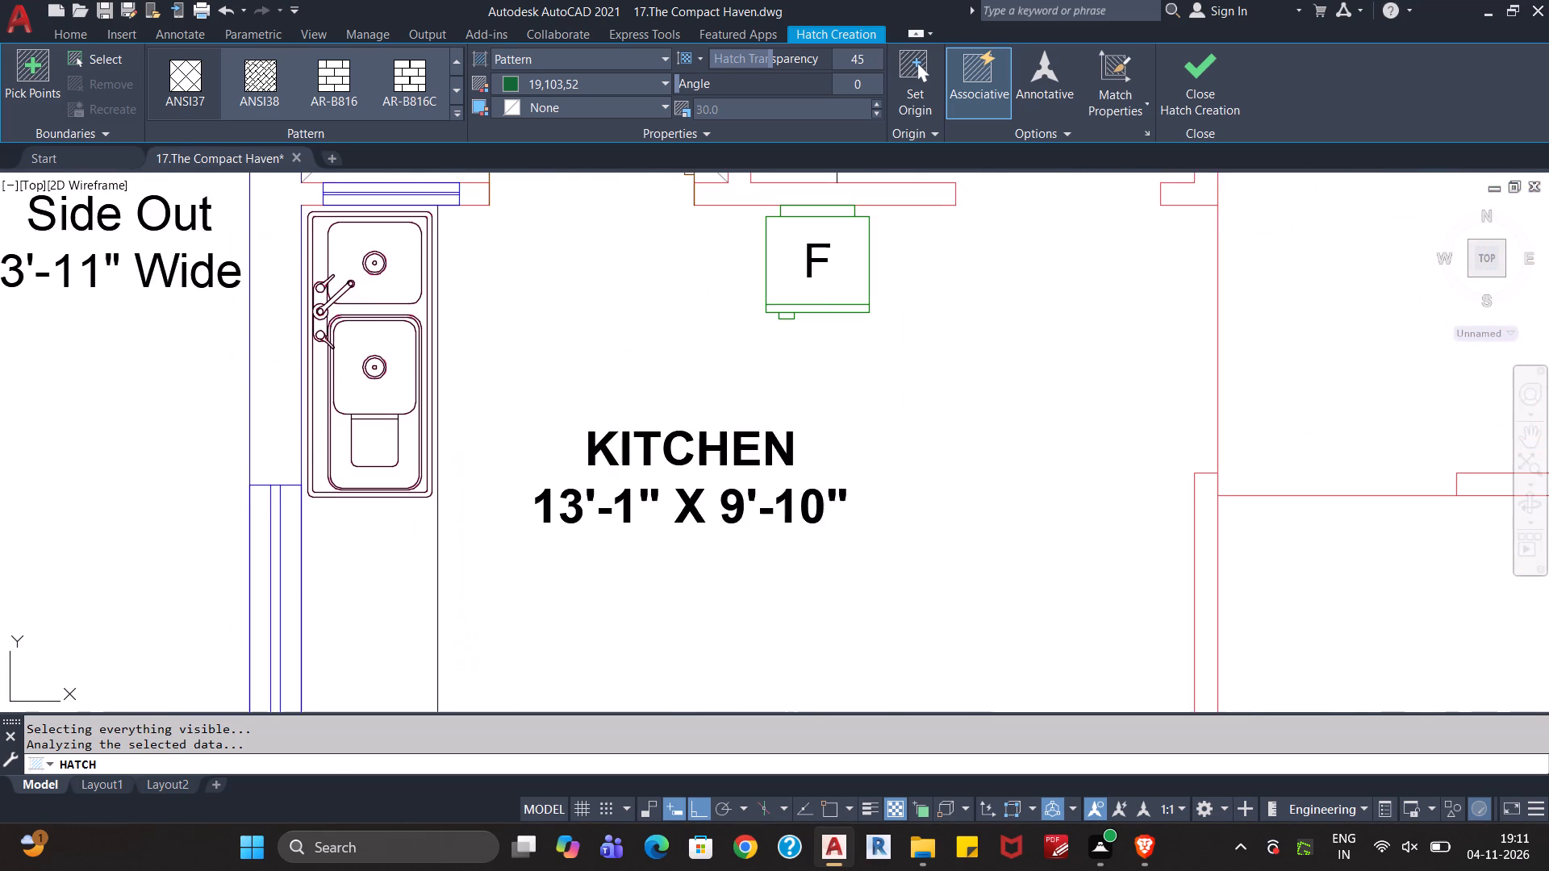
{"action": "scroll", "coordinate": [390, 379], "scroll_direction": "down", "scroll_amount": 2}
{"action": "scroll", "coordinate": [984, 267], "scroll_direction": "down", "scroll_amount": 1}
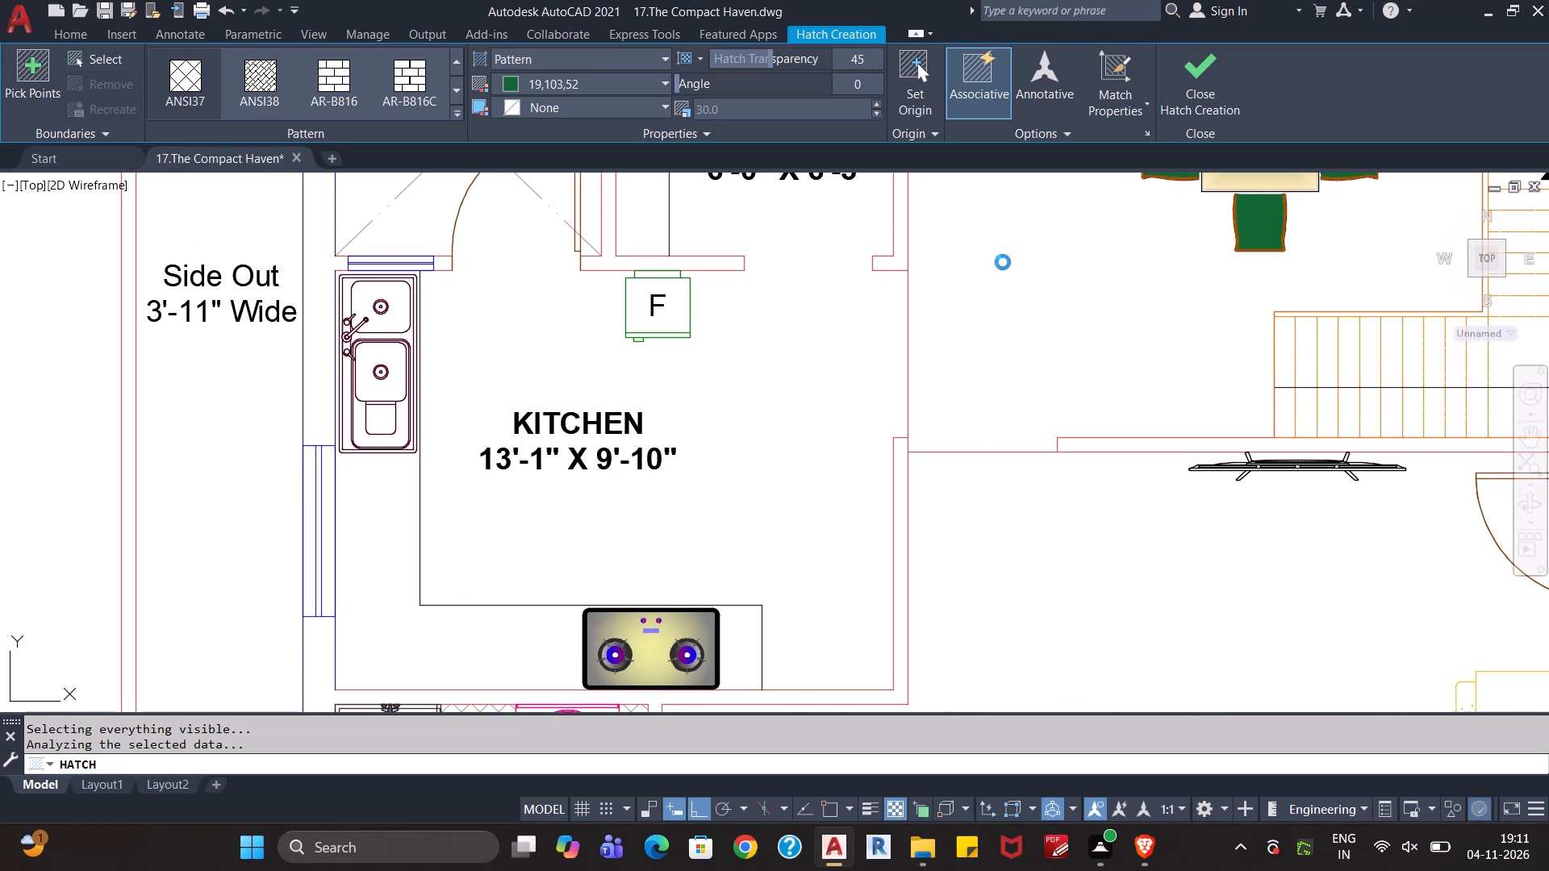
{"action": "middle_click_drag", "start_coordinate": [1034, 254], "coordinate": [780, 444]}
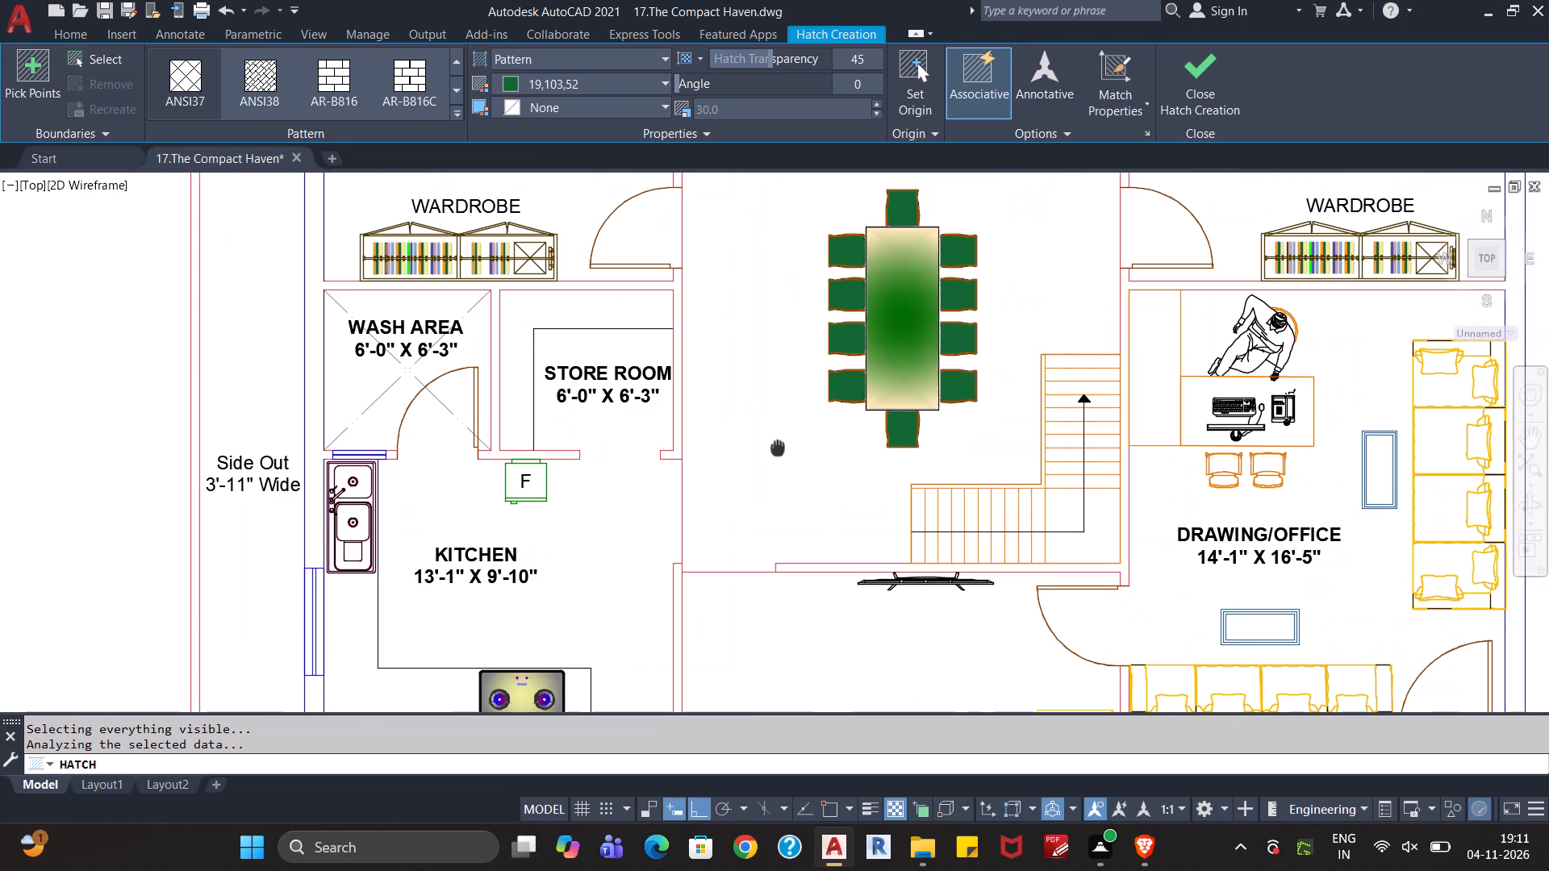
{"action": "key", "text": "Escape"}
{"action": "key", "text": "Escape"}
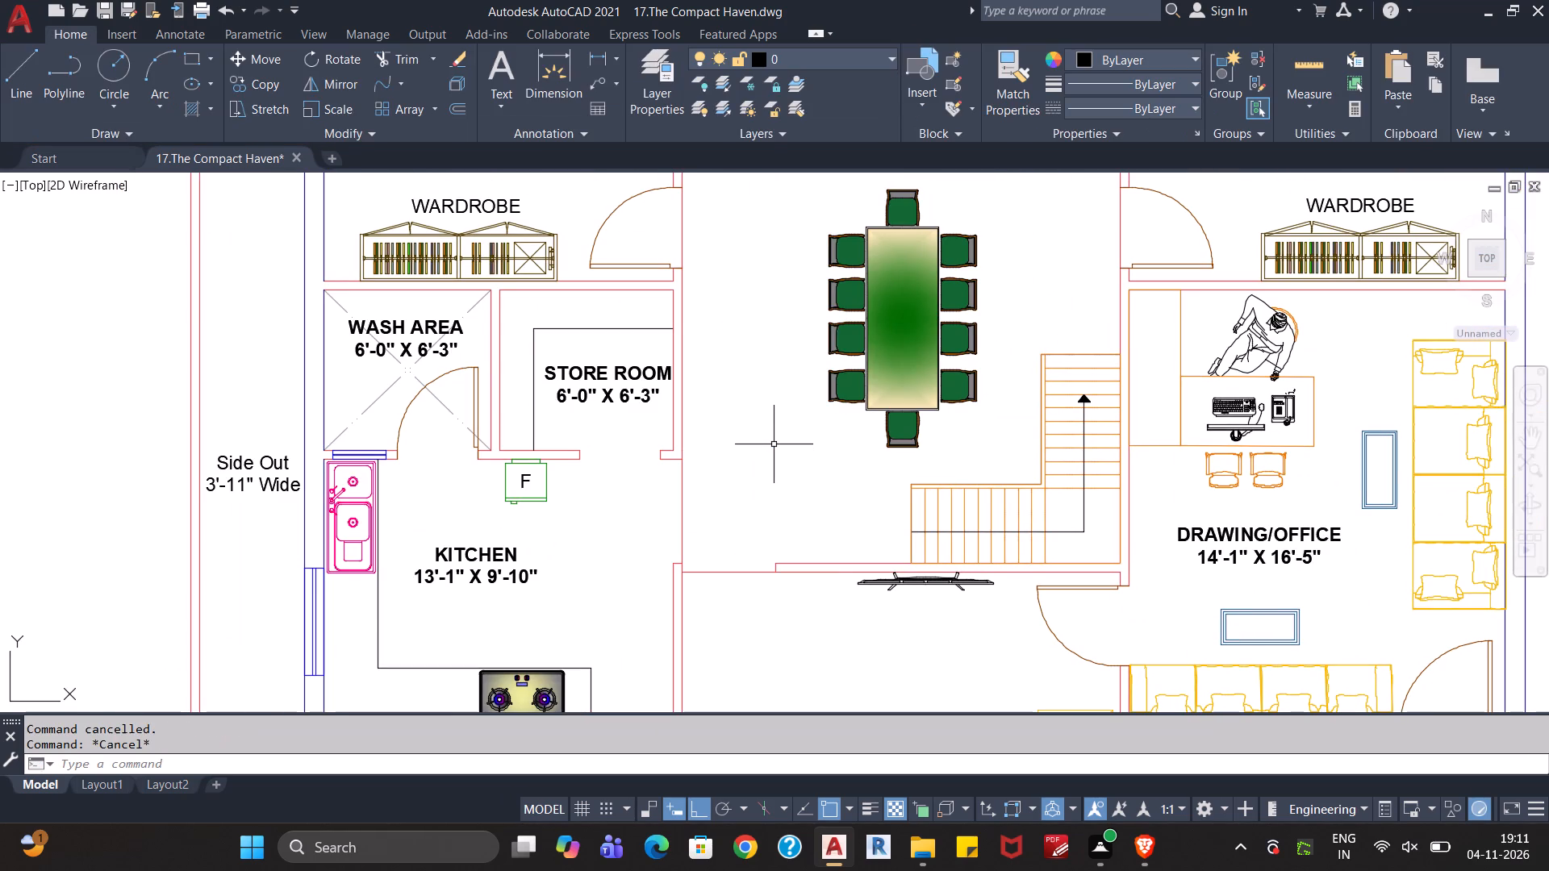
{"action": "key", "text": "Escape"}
Hatch the dining room floor with the diagonal crosshatch in dark green 19,103,52, trying scale 60 and settling on scale 20.
{"action": "middle_click_drag", "start_coordinate": [770, 388], "coordinate": [738, 504]}
{"action": "scroll", "coordinate": [770, 388], "scroll_direction": "down", "scroll_amount": 1}
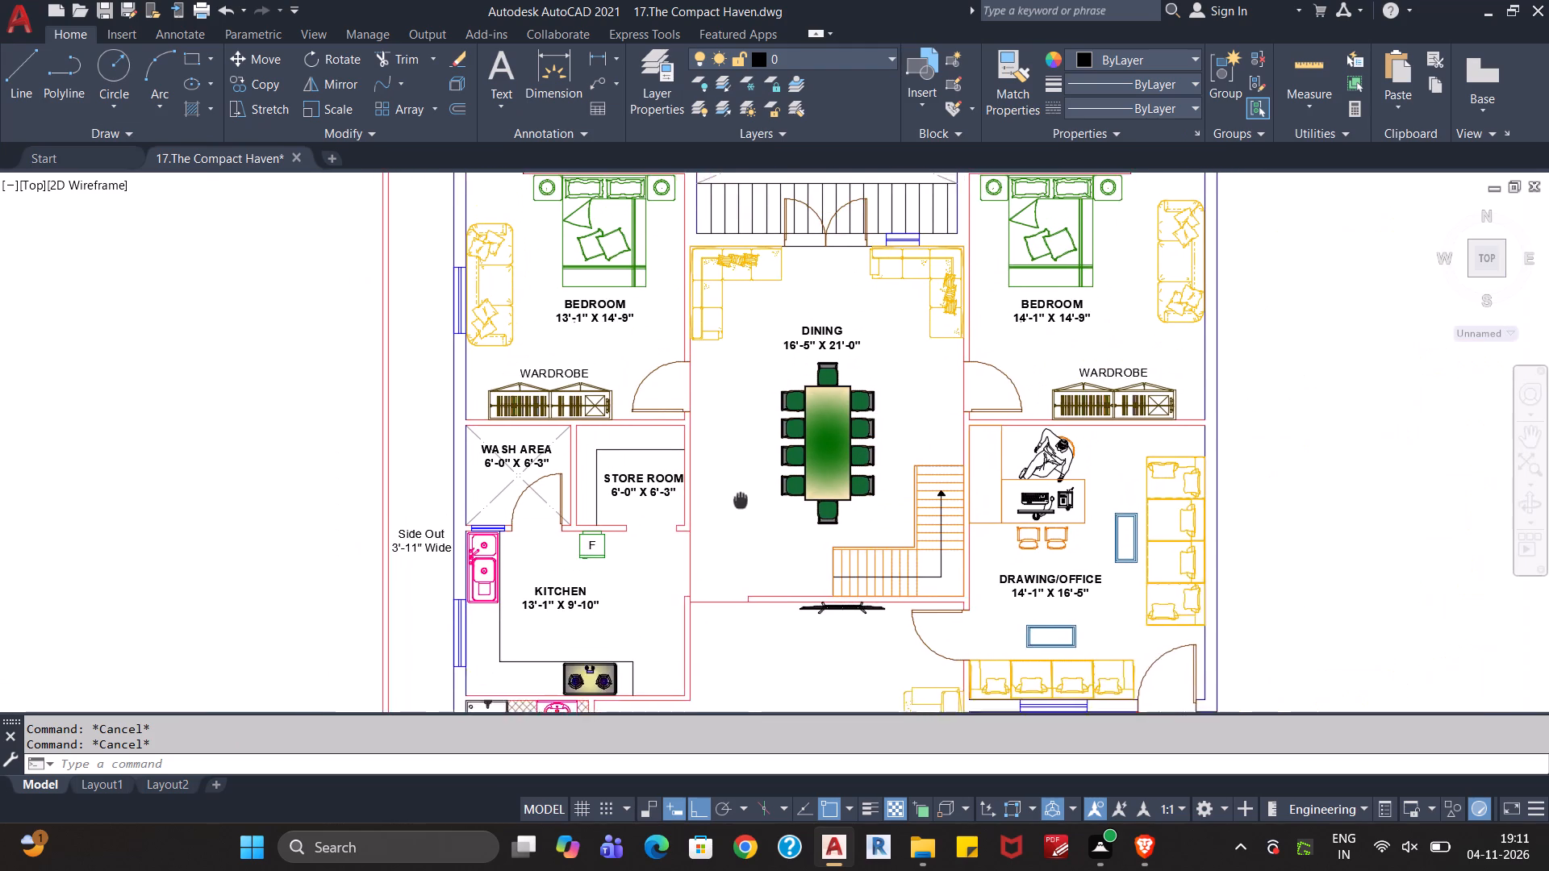
{"action": "middle_click_drag", "start_coordinate": [738, 504], "coordinate": [737, 513]}
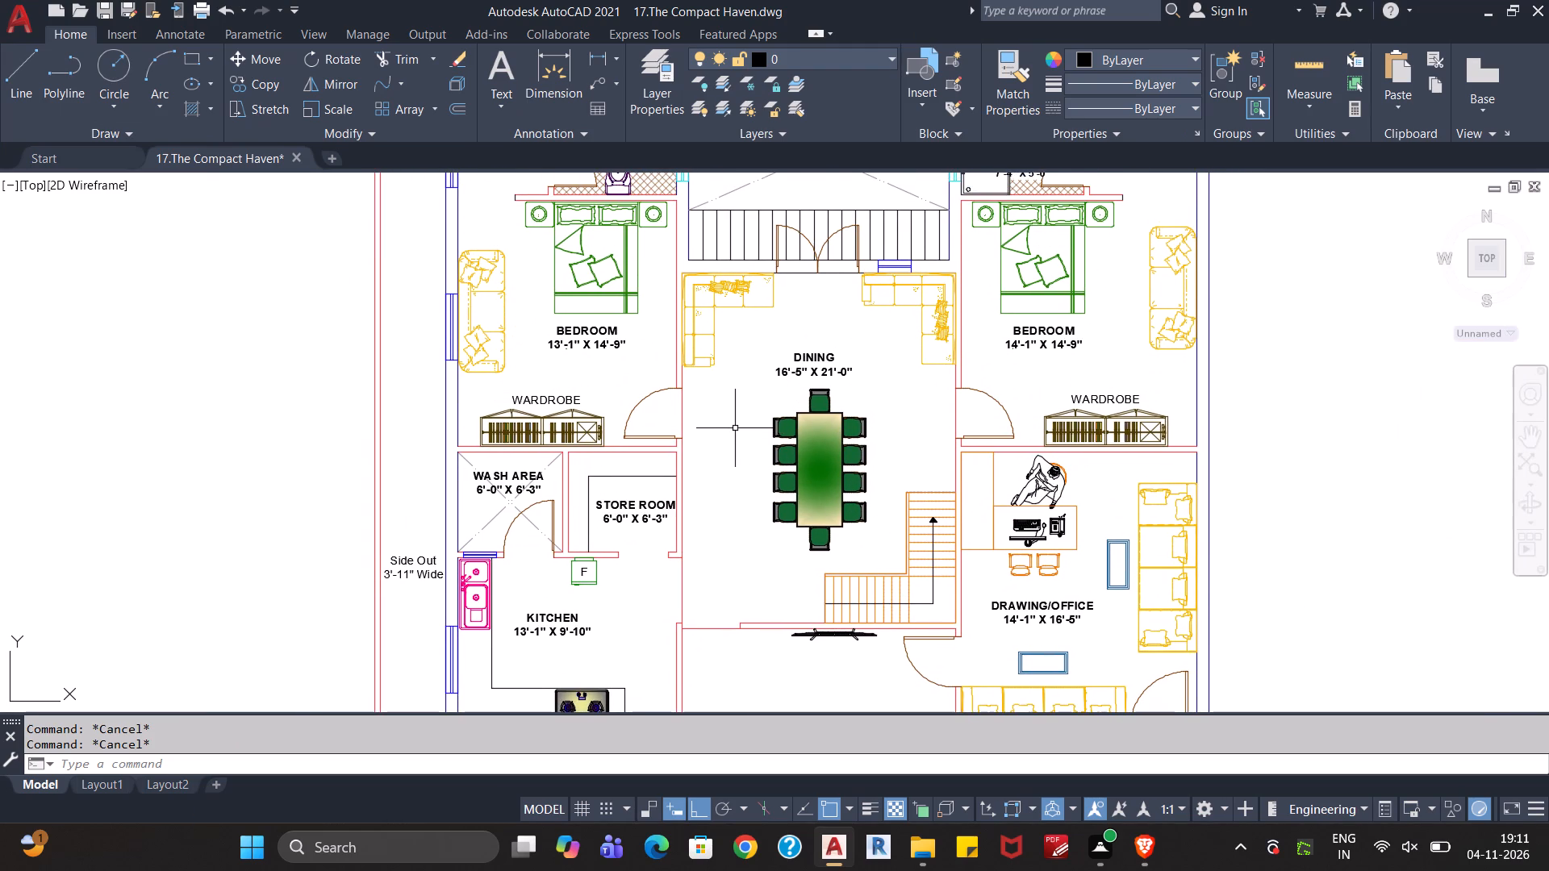
{"action": "type", "text": "HA"}
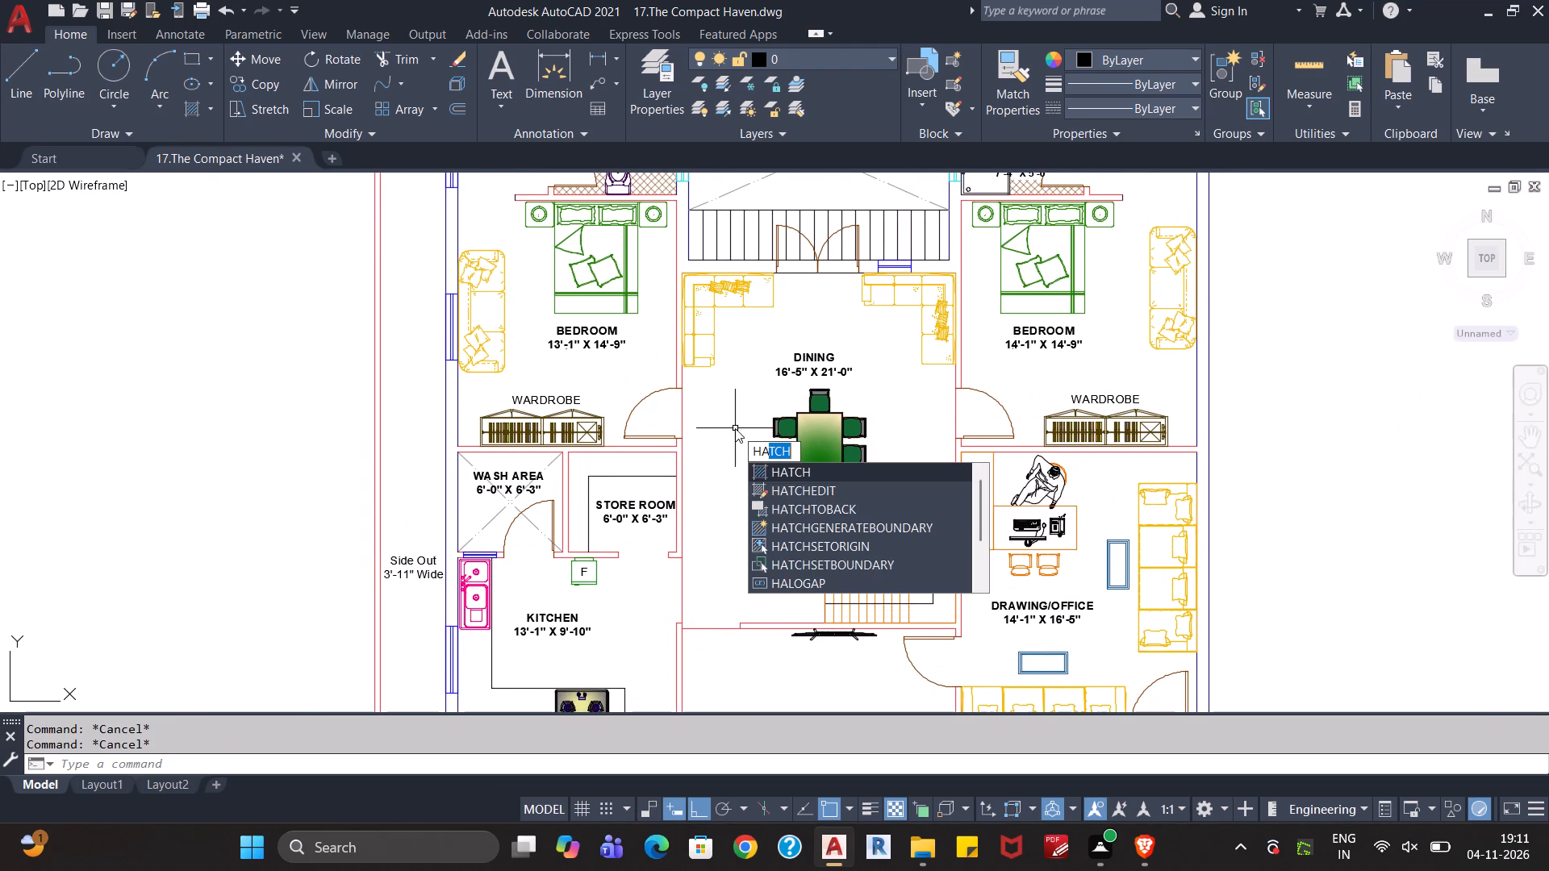
{"action": "key", "text": "Return"}
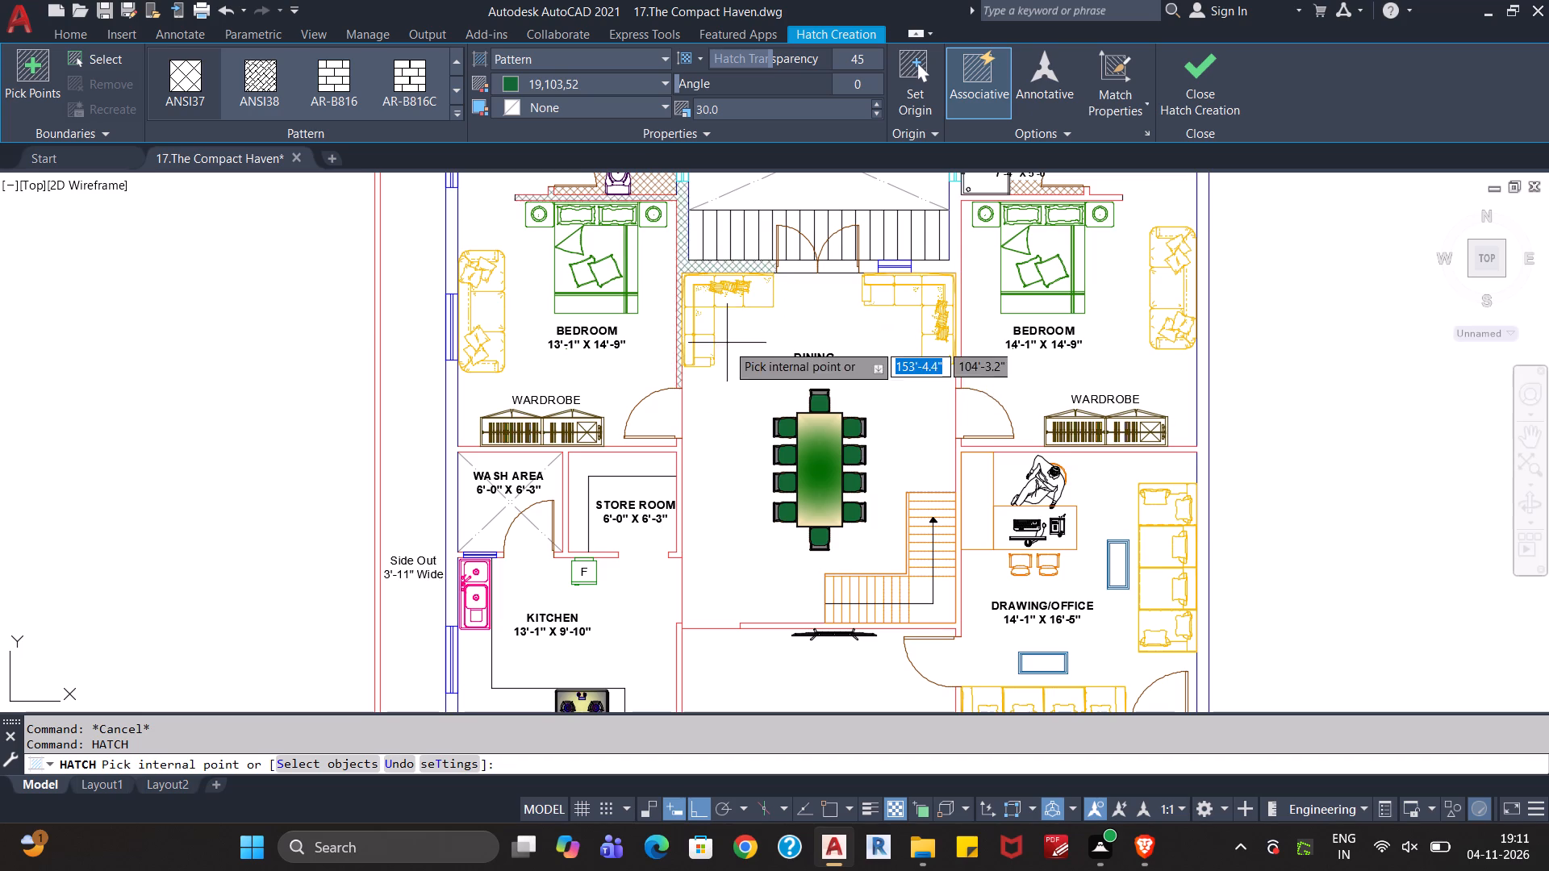
{"action": "left_click", "coordinate": [716, 431]}
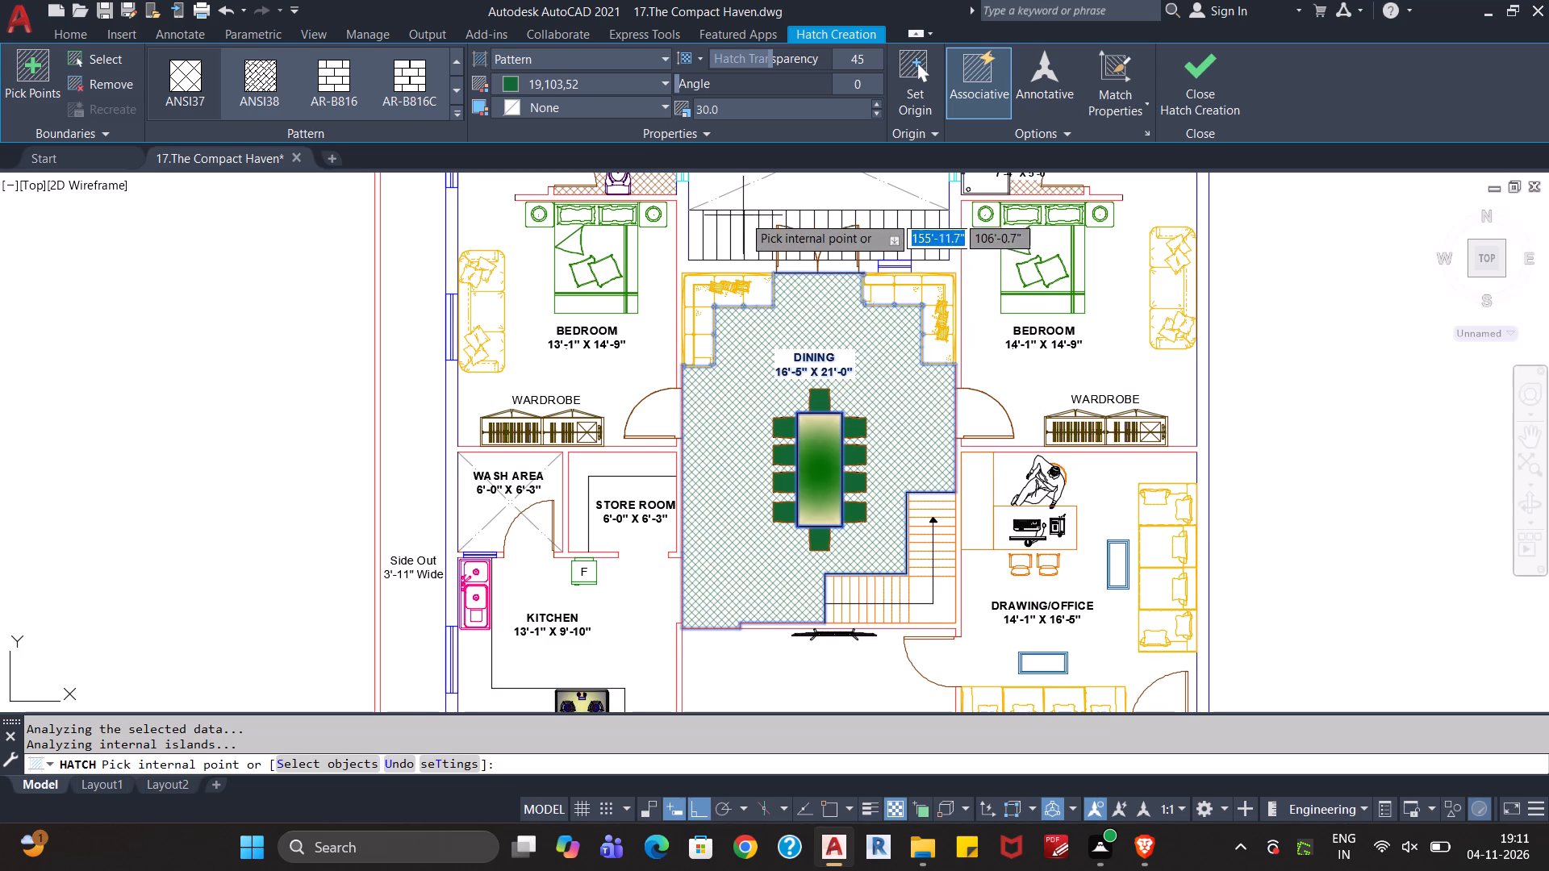
{"action": "left_click", "coordinate": [738, 114]}
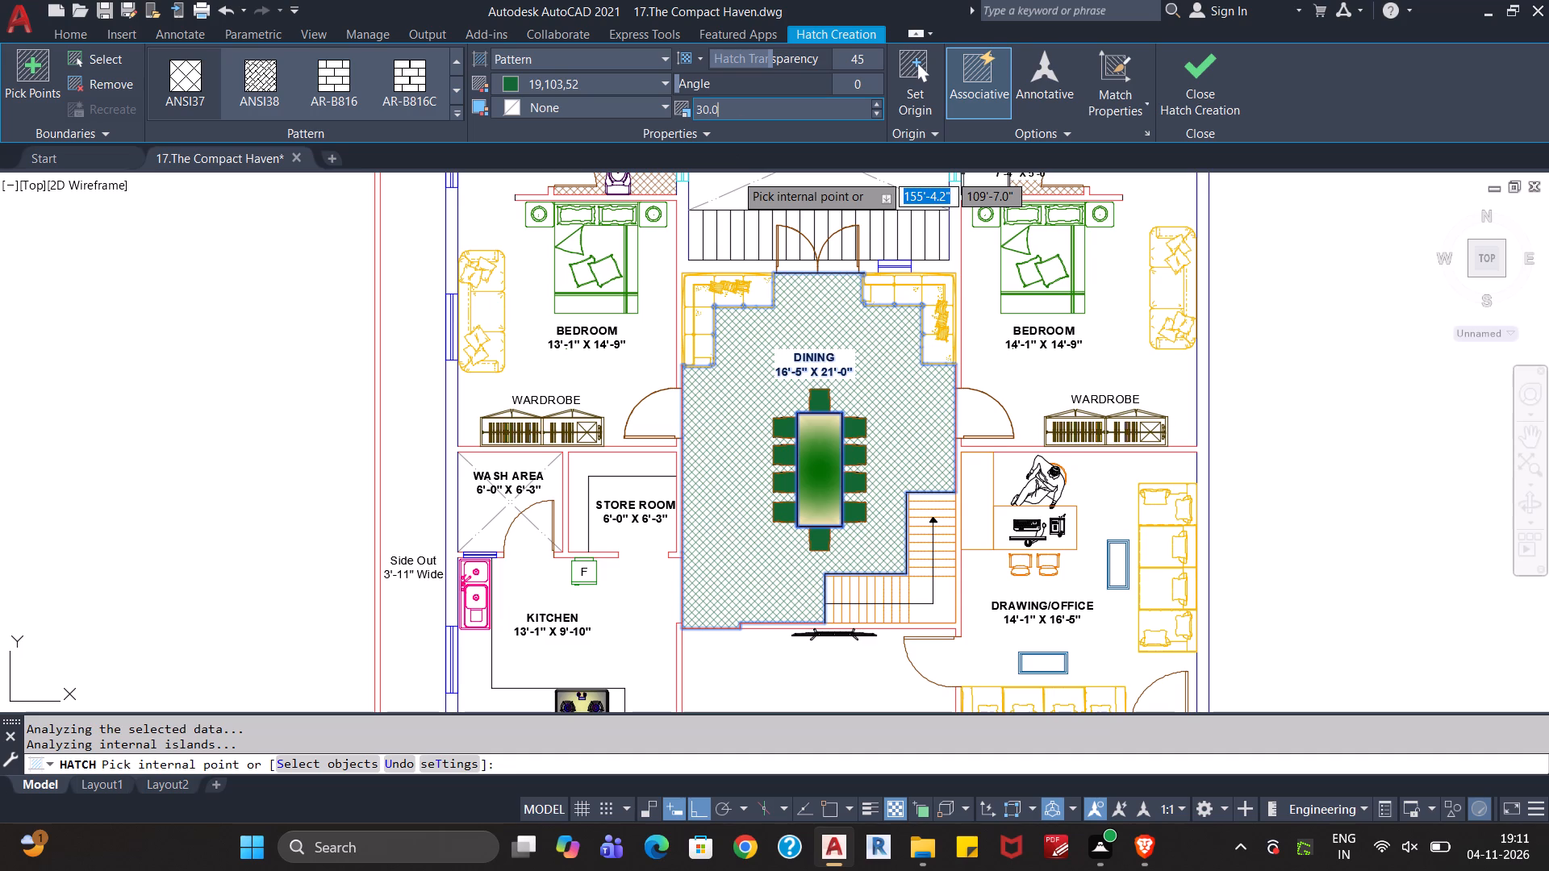
{"action": "type", "text": "60"}
{"action": "key", "text": "Return"}
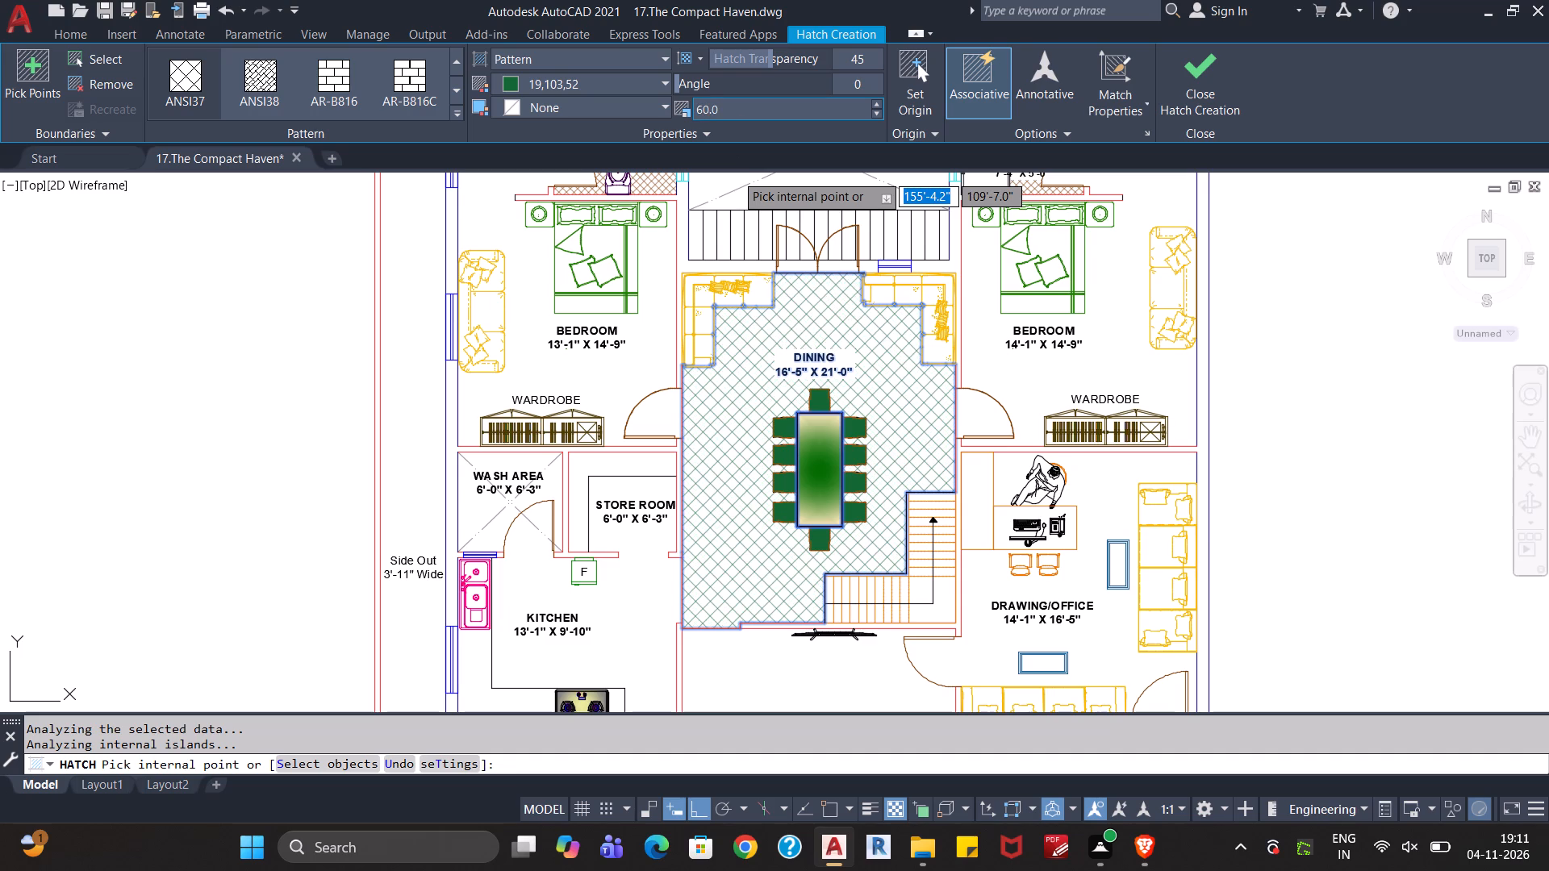
{"action": "double_click", "coordinate": [738, 114]}
{"action": "type", "text": "20"}
{"action": "key", "text": "Return"}
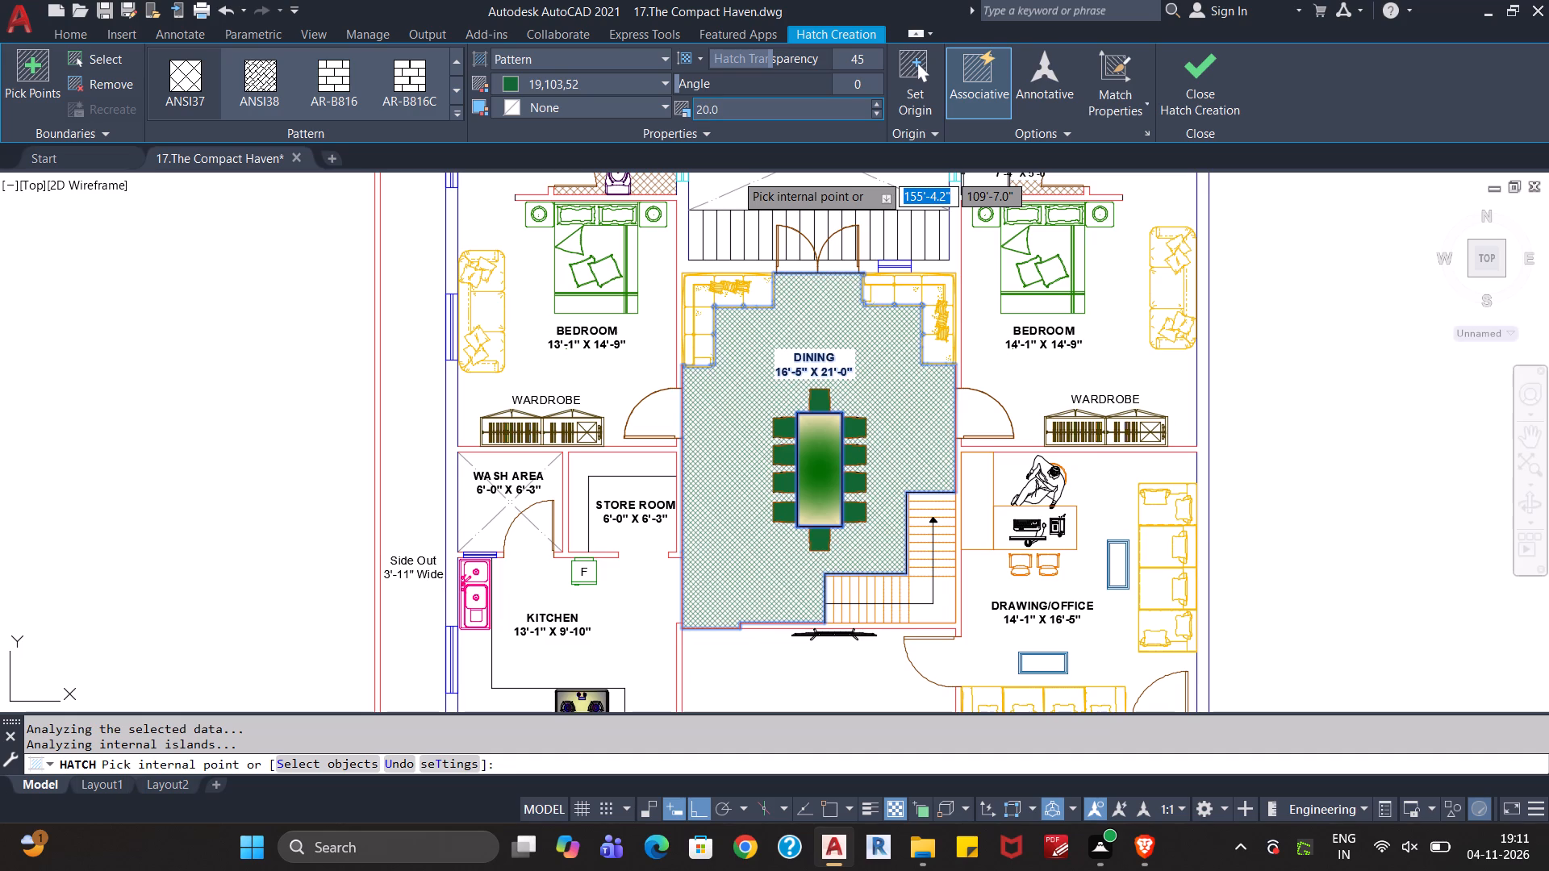
{"action": "key", "text": "Escape"}
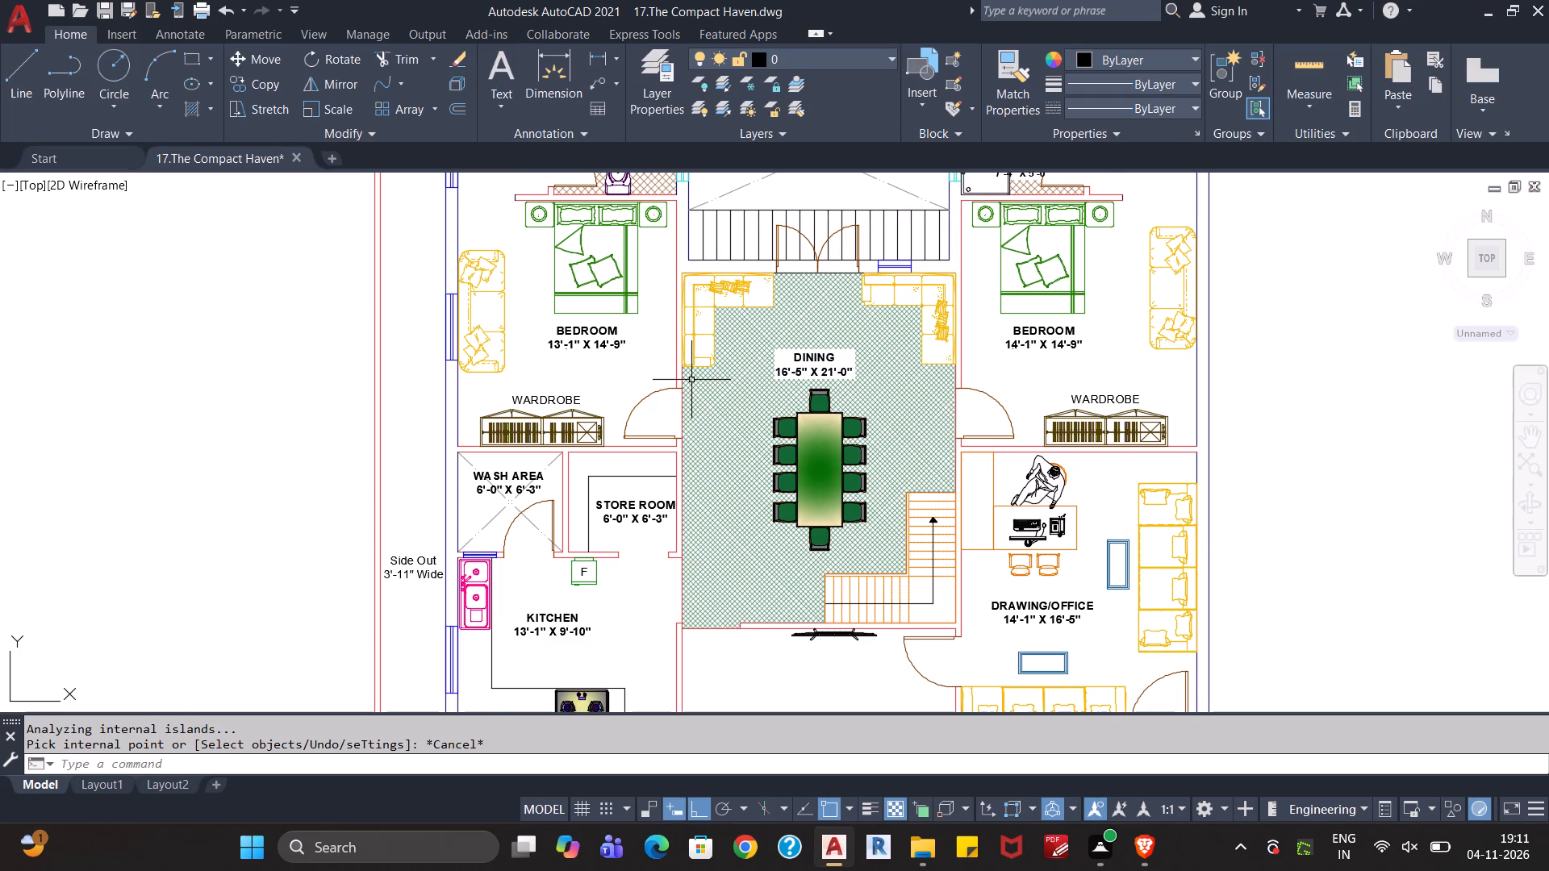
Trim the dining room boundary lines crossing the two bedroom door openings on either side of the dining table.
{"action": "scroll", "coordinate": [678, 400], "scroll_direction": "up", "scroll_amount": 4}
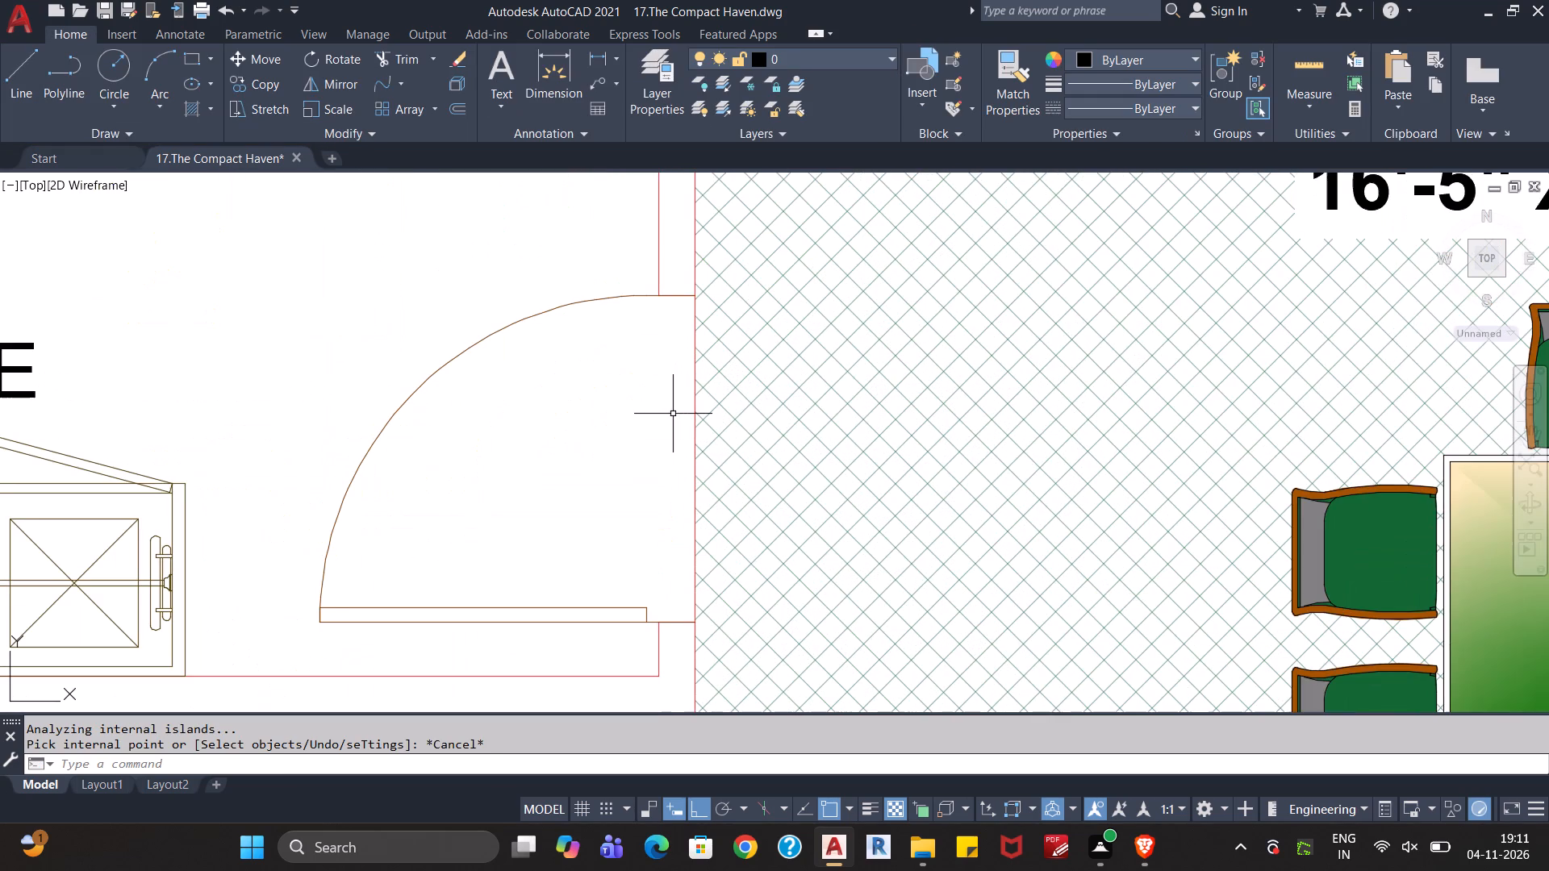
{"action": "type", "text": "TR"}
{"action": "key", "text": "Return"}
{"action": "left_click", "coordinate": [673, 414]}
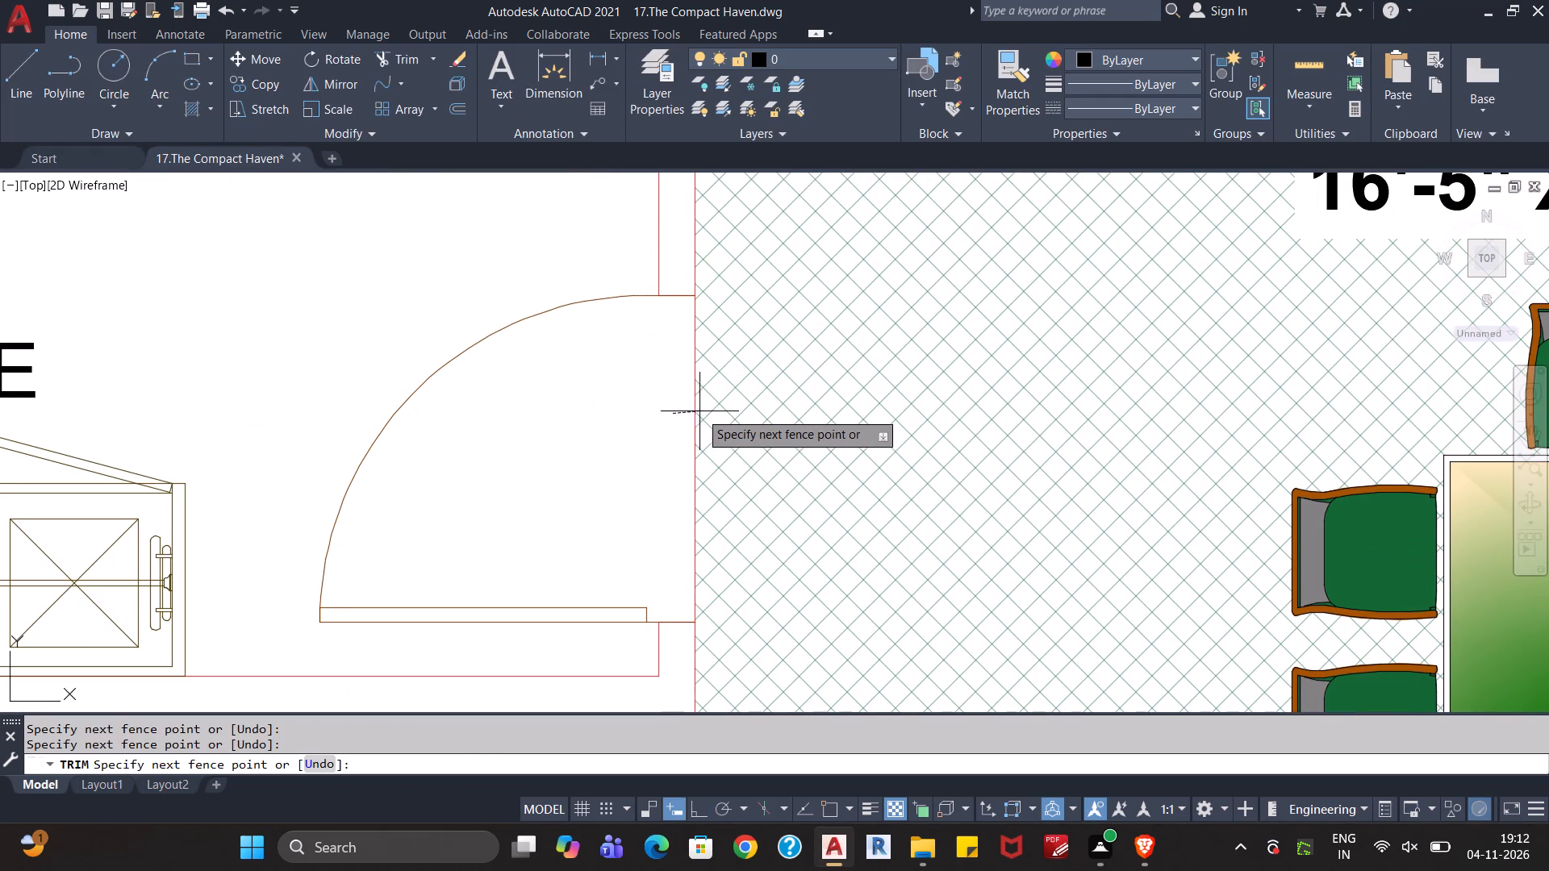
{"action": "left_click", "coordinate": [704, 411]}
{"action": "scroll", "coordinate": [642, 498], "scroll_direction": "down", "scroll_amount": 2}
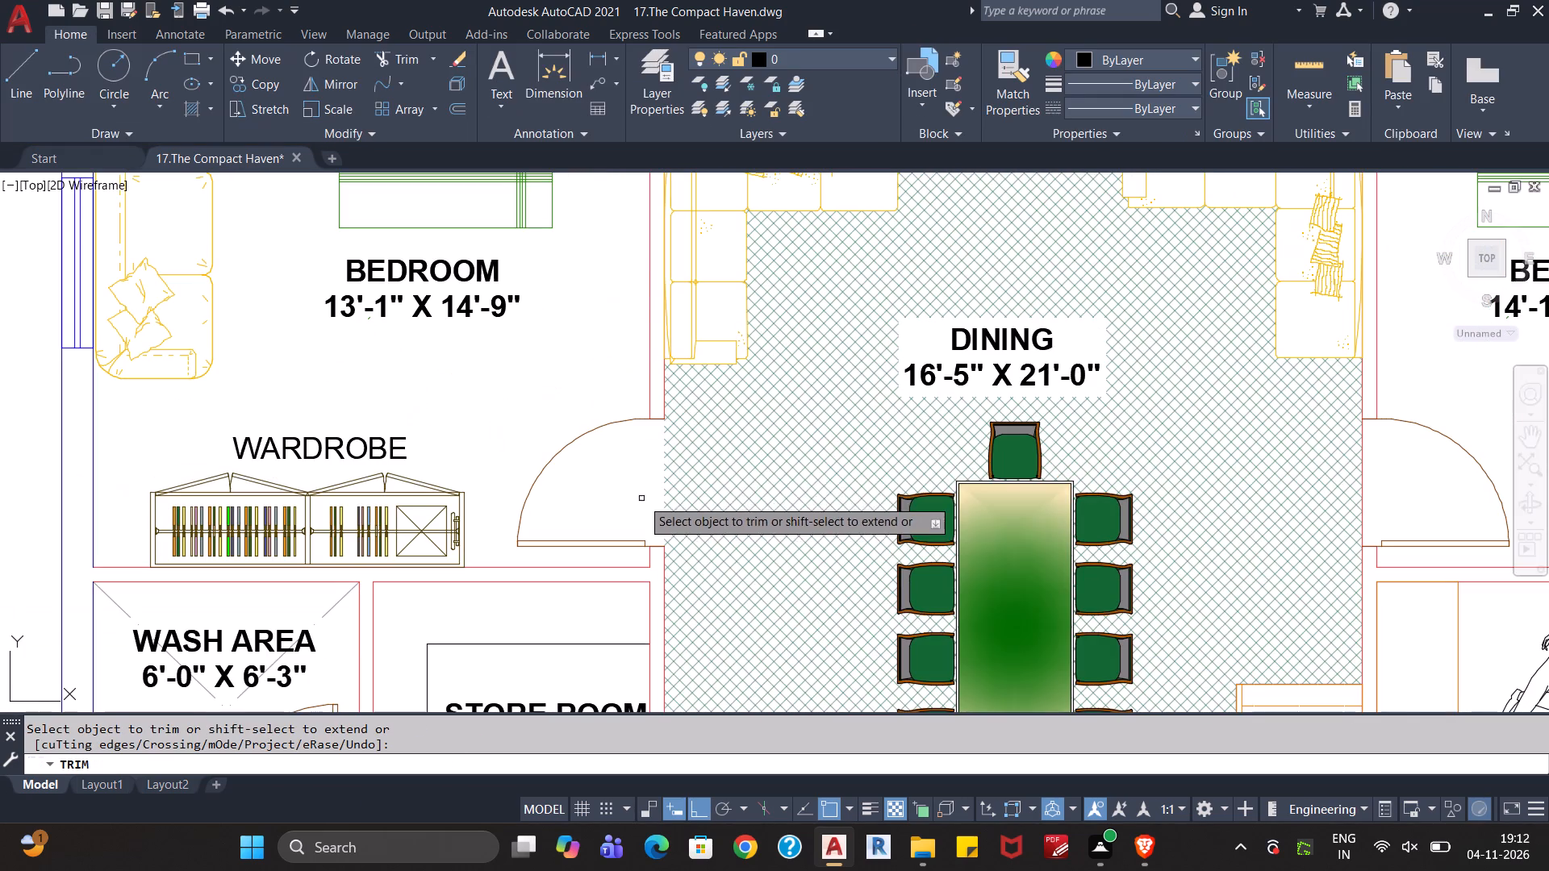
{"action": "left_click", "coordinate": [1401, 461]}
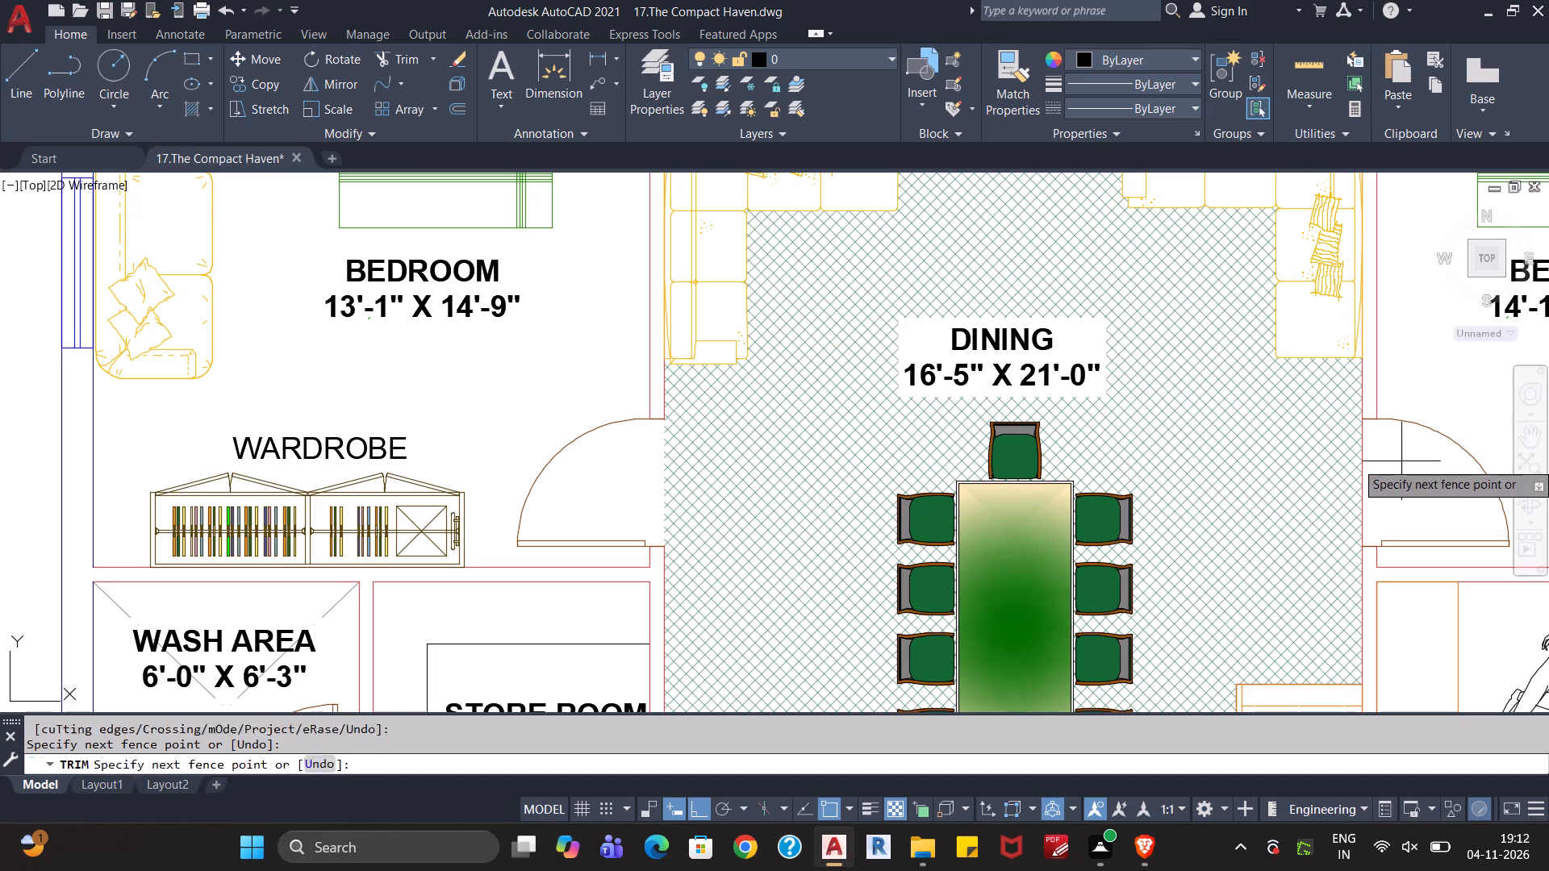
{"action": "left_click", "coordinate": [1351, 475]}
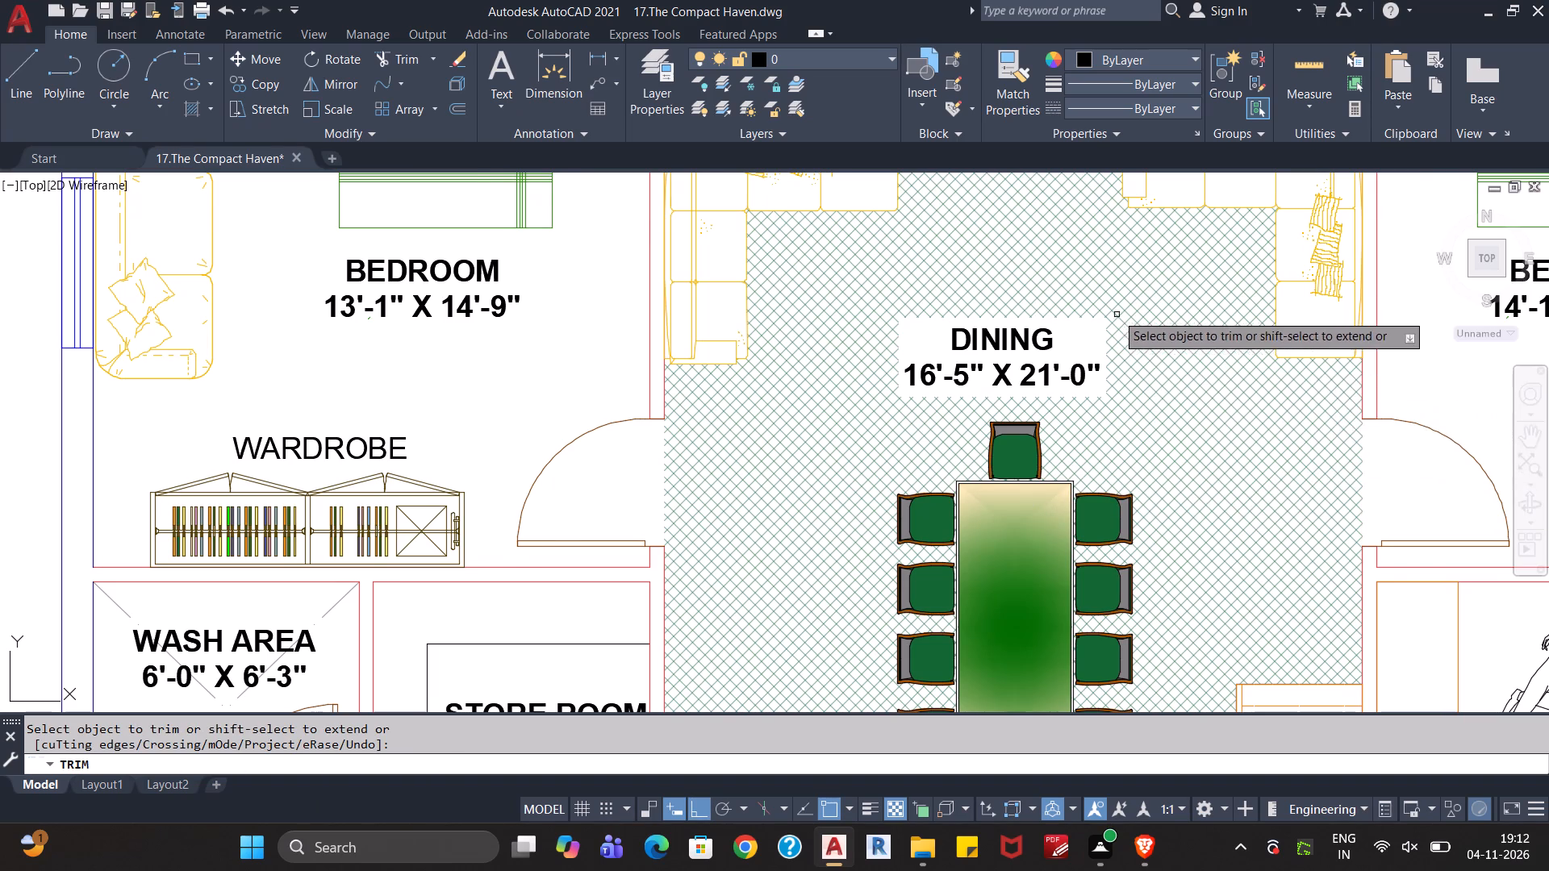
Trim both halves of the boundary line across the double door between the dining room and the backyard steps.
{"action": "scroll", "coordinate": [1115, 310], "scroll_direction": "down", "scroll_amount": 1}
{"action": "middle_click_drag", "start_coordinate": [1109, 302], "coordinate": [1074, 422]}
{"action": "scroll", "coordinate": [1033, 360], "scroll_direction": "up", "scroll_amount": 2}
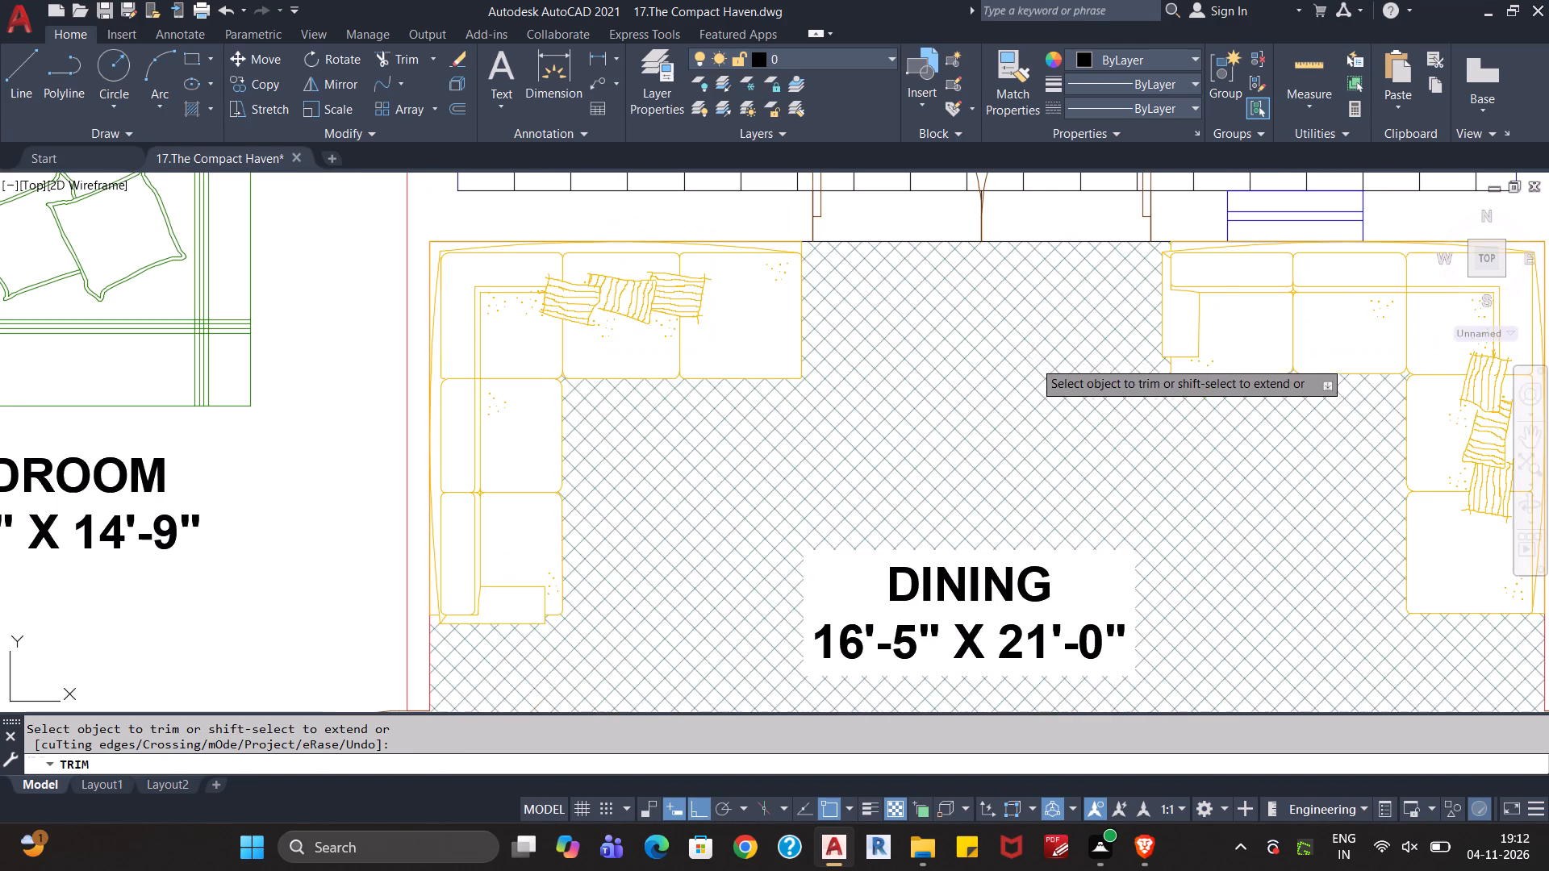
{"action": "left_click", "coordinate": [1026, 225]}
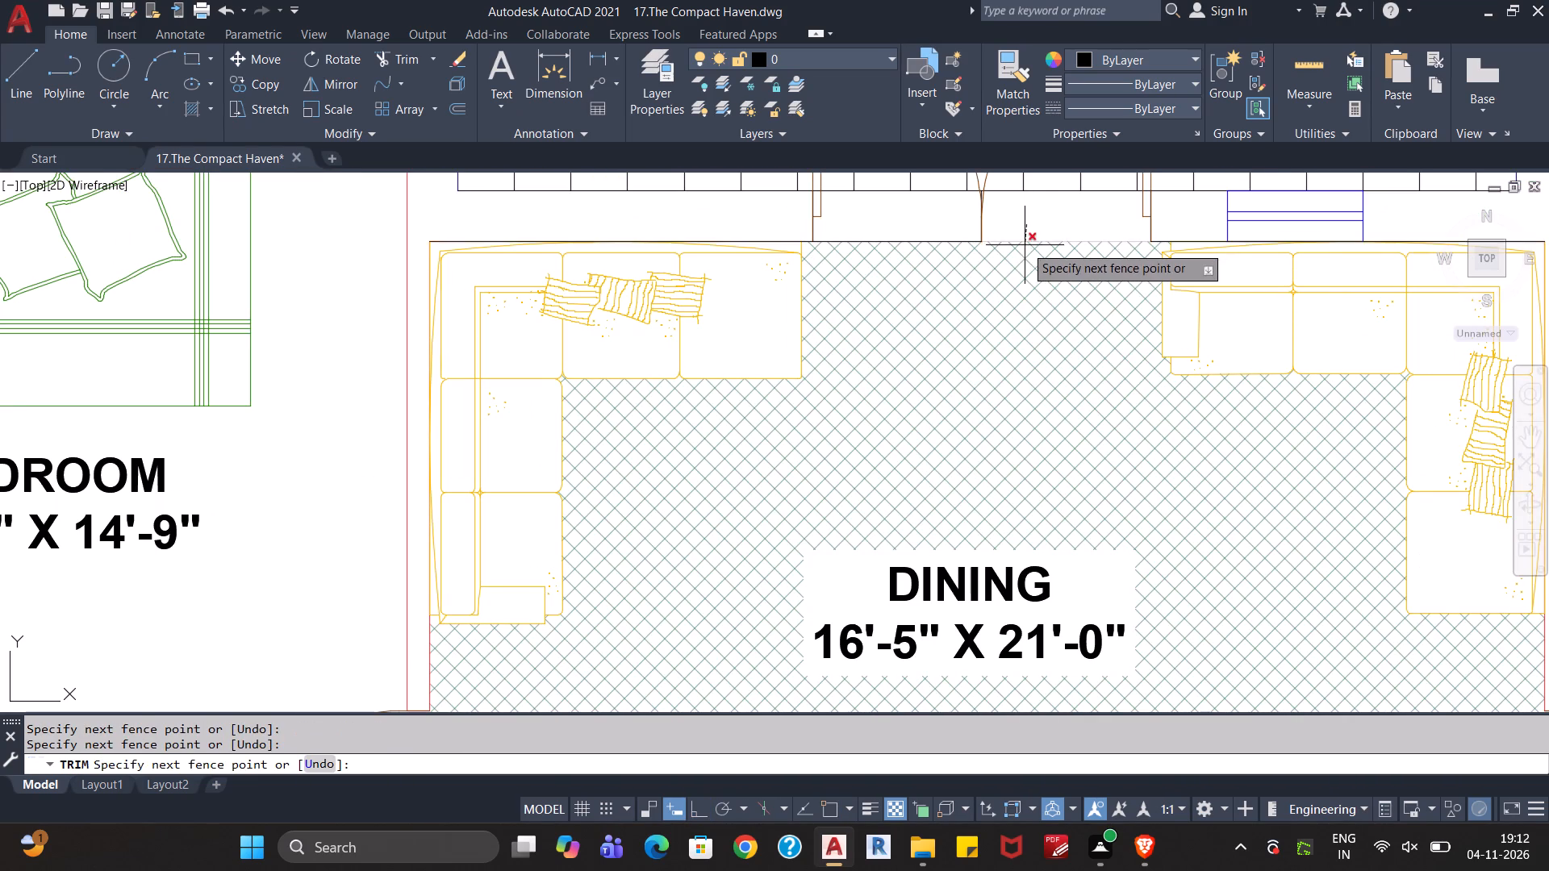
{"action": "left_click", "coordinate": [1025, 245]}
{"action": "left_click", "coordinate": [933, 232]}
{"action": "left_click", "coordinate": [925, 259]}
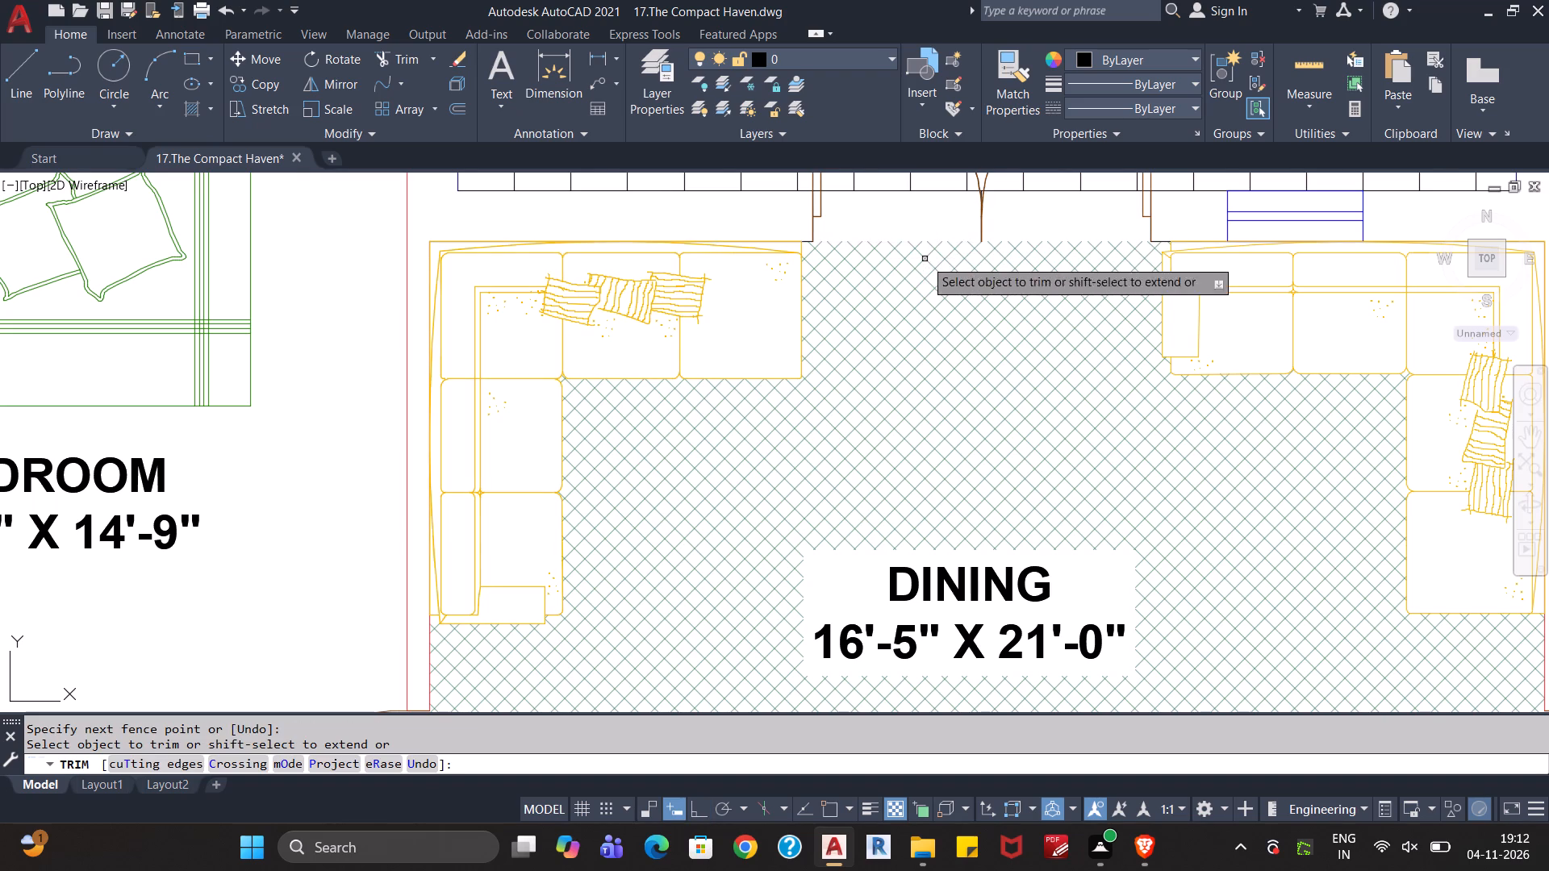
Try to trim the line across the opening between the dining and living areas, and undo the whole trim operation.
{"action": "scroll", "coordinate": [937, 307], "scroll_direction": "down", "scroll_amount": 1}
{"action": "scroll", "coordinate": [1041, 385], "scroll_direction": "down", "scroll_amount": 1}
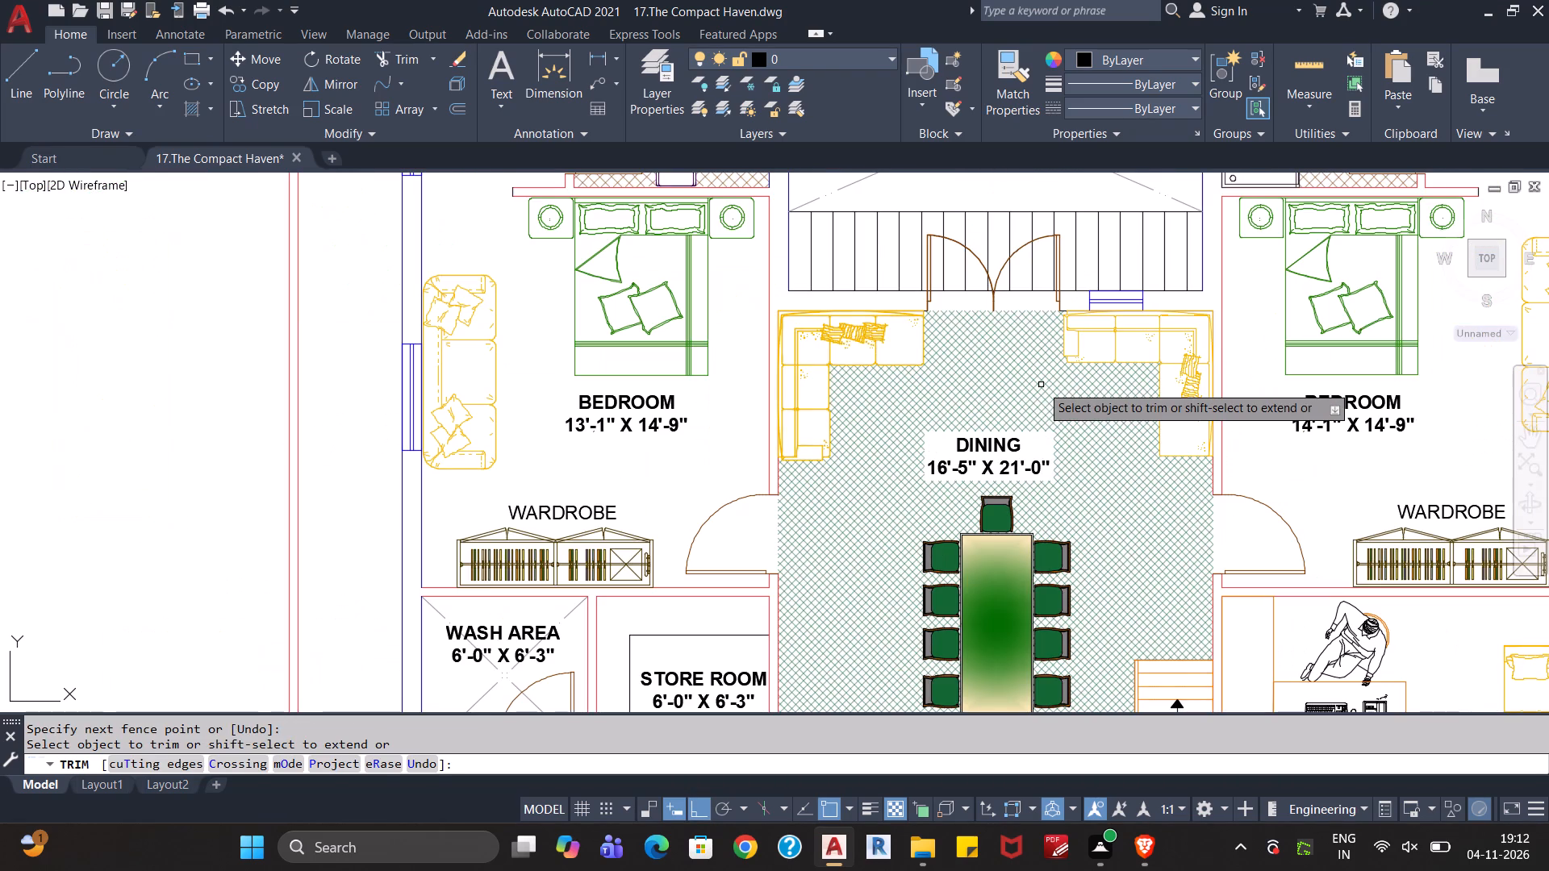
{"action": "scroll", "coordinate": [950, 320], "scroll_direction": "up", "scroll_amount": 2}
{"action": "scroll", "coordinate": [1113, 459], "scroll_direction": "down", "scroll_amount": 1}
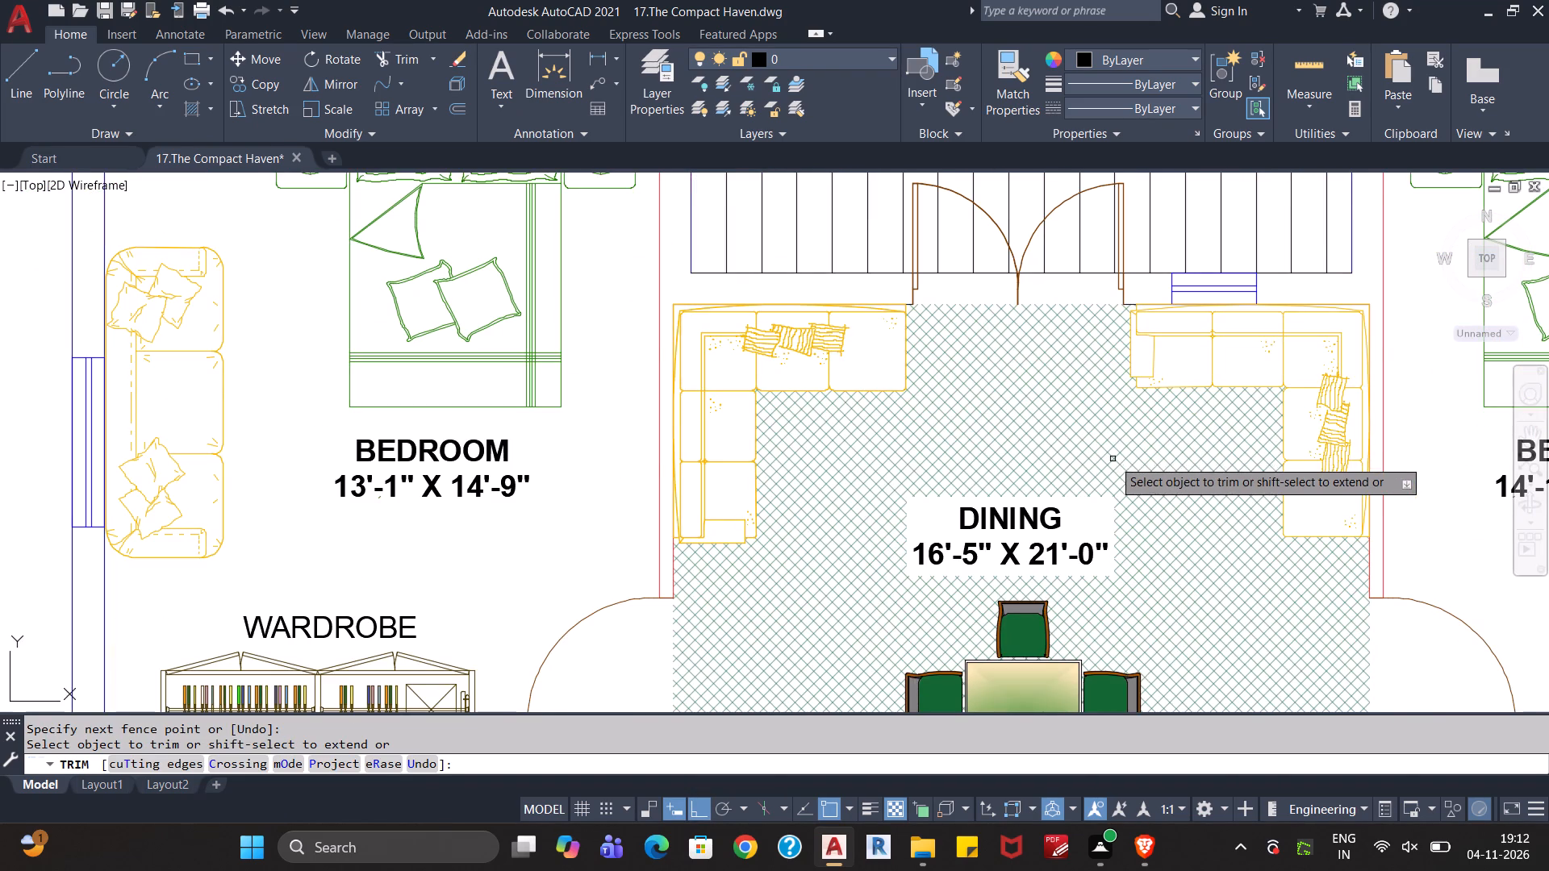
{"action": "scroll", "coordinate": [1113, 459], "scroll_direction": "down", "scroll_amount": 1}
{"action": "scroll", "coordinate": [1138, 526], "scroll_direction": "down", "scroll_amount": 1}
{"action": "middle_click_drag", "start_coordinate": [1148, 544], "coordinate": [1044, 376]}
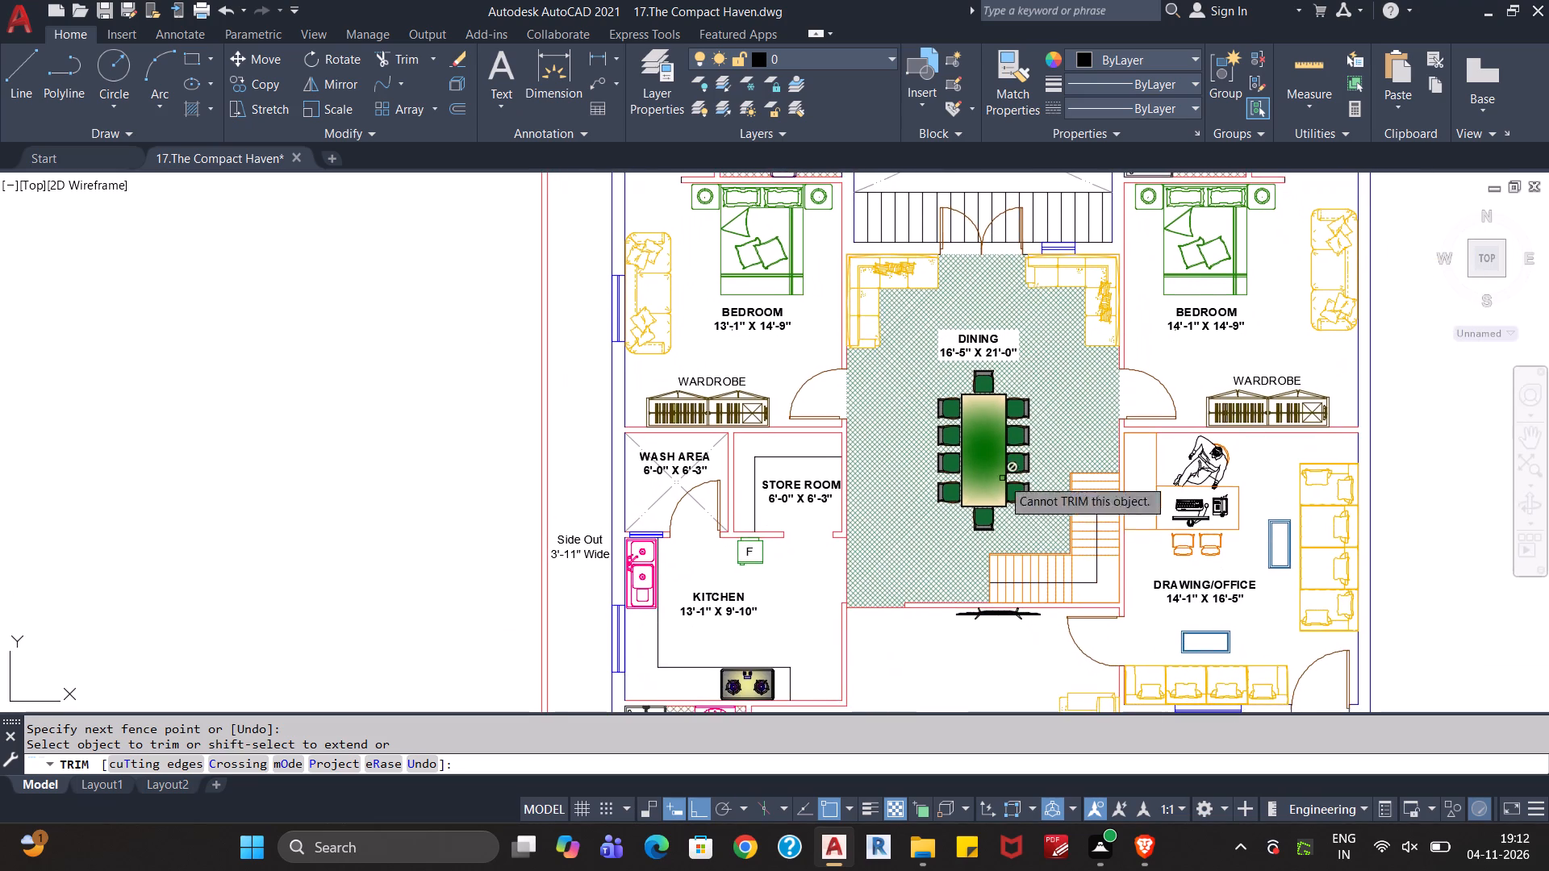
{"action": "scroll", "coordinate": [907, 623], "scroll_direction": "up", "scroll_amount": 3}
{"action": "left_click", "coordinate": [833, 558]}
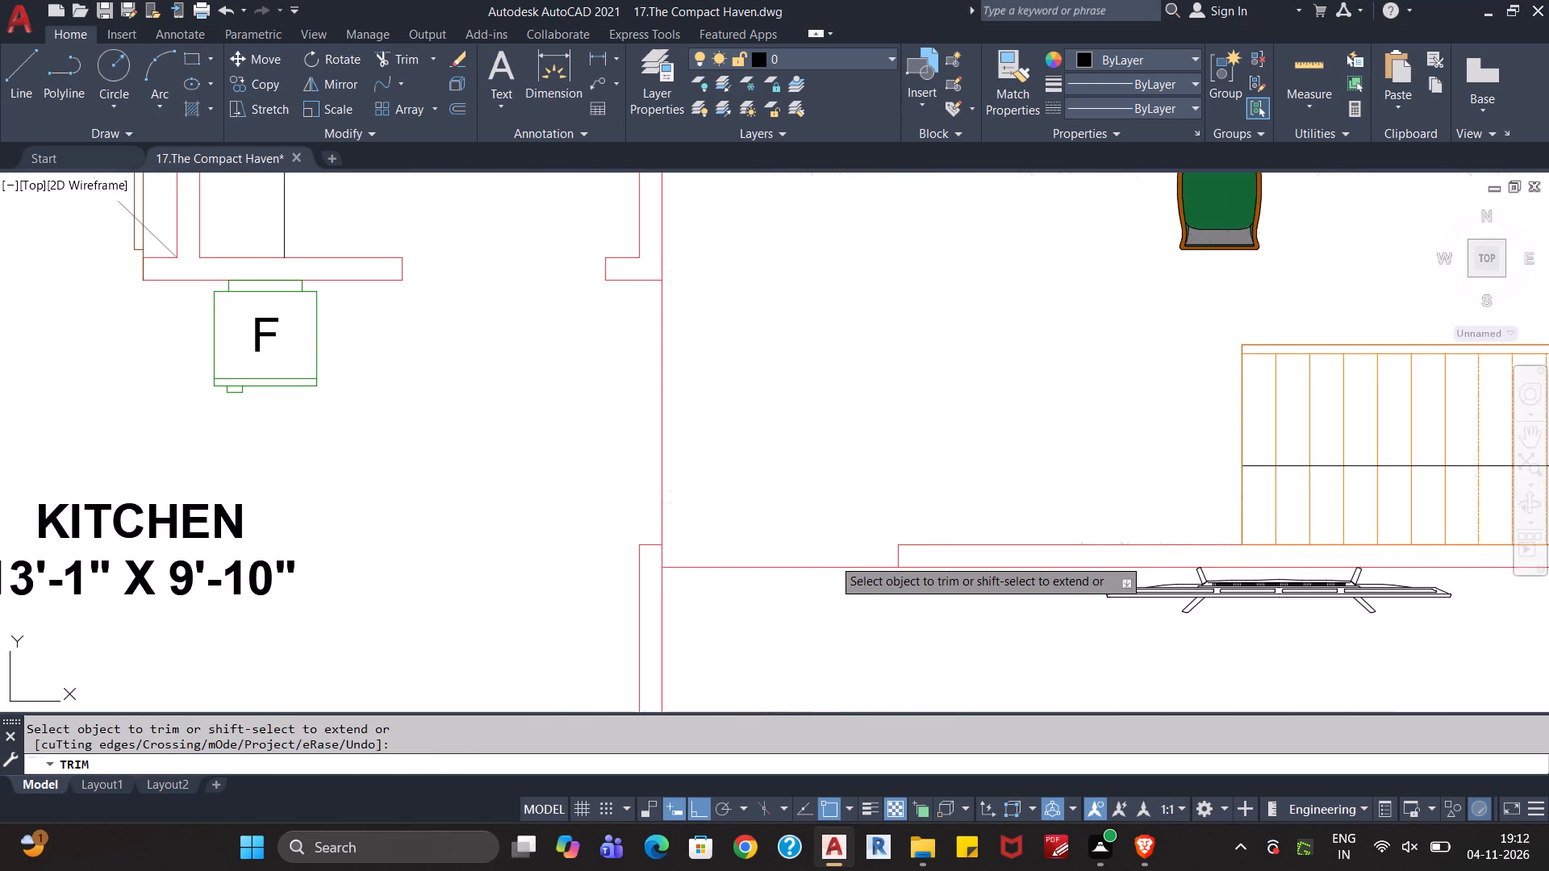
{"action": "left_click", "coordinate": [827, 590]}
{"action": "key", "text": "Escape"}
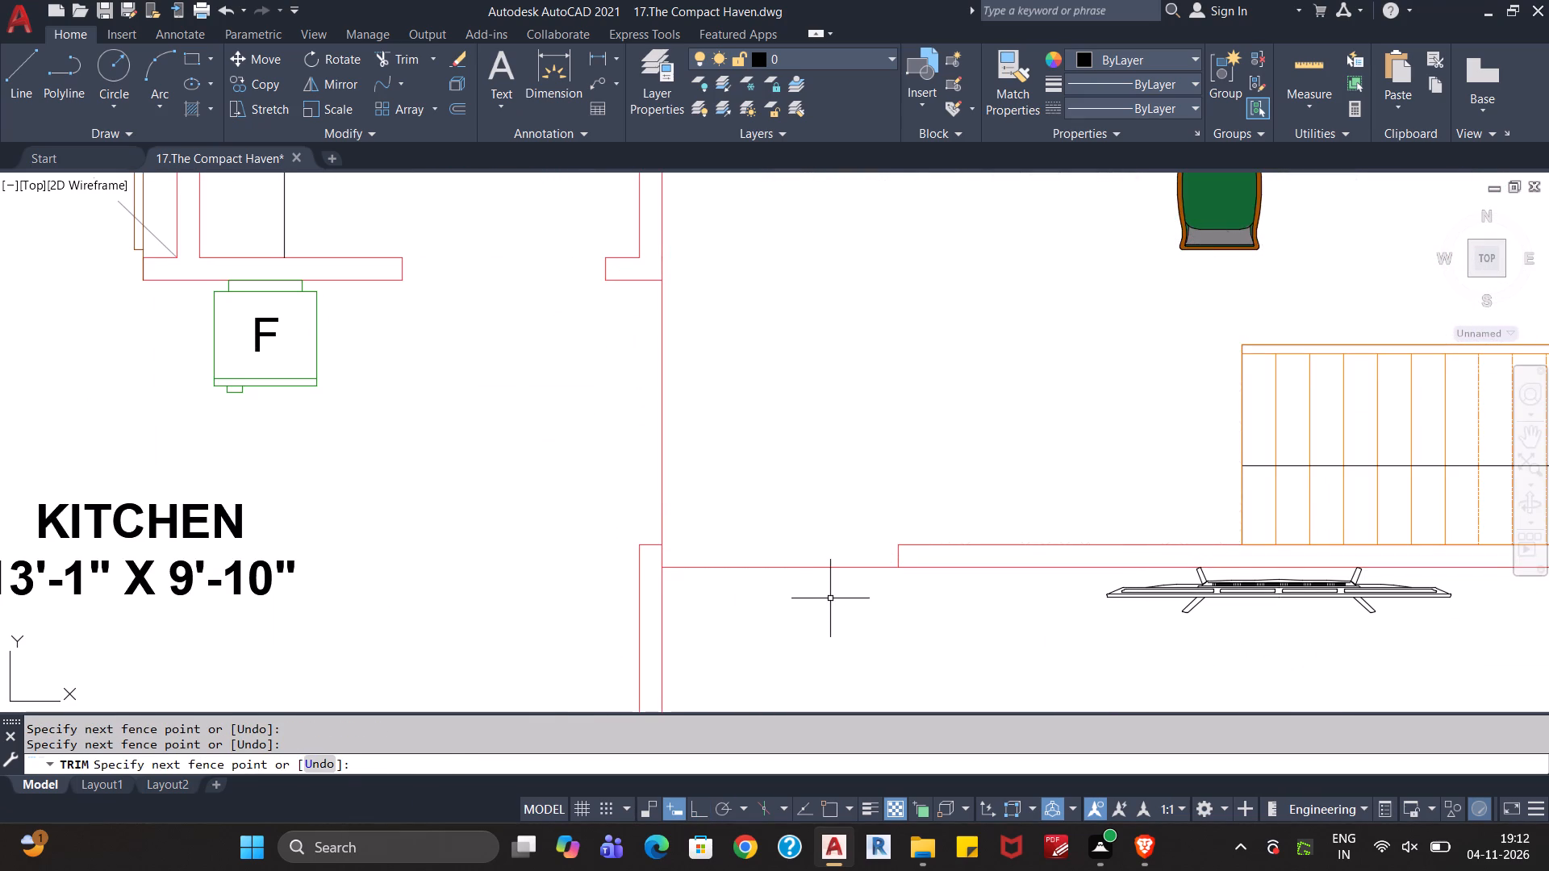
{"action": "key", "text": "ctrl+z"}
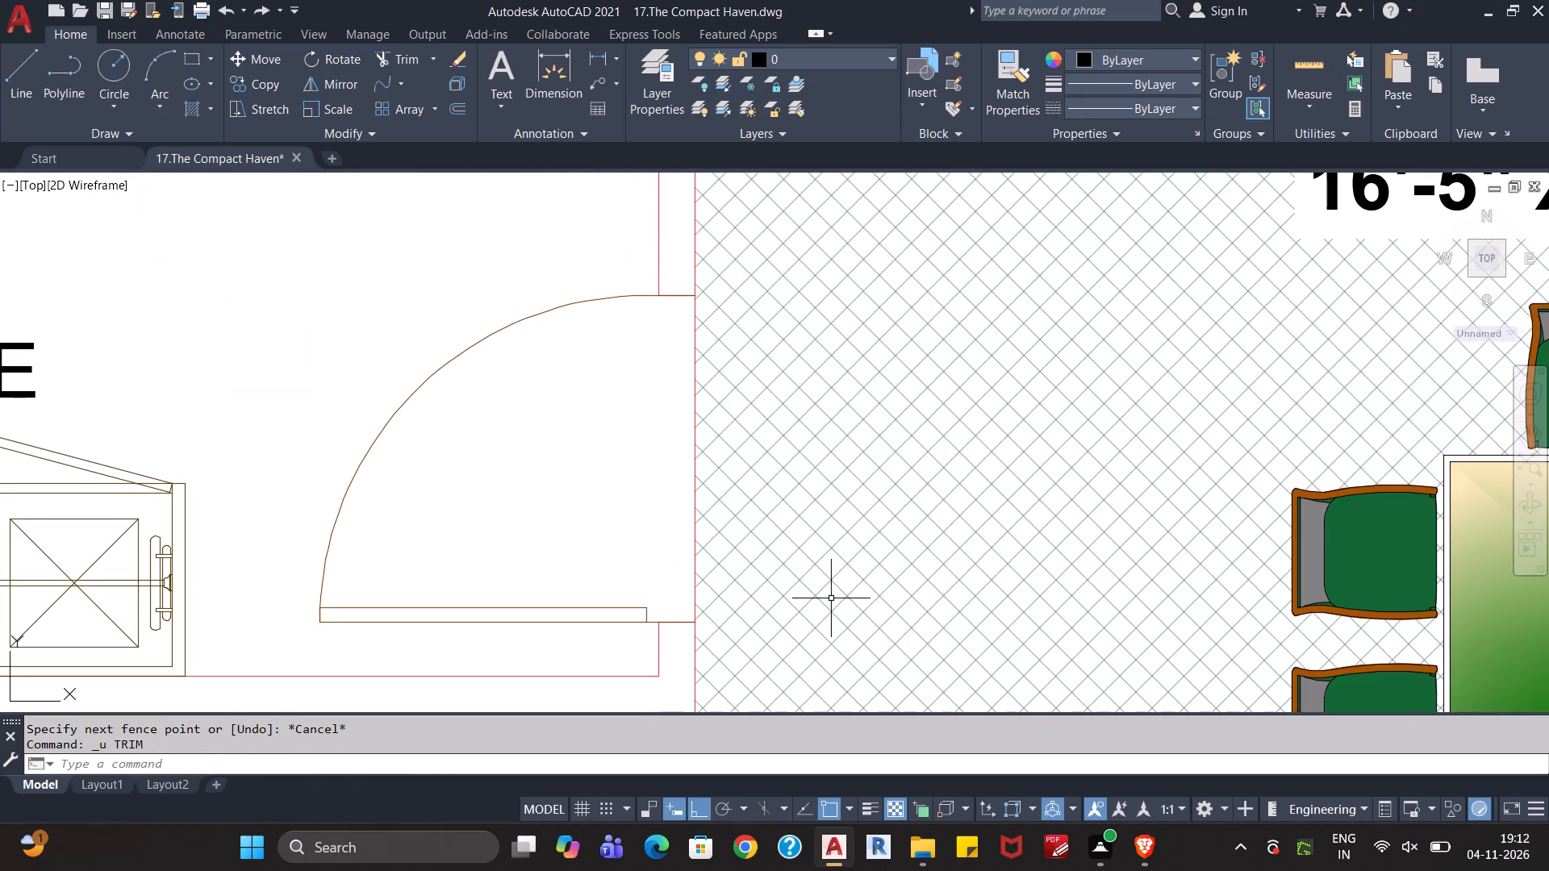
Trim the dining room boundary lines across both bedroom door openings and the double door to the backyard steps.
{"action": "scroll", "coordinate": [835, 598], "scroll_direction": "down", "scroll_amount": 2}
{"action": "type", "text": "TR"}
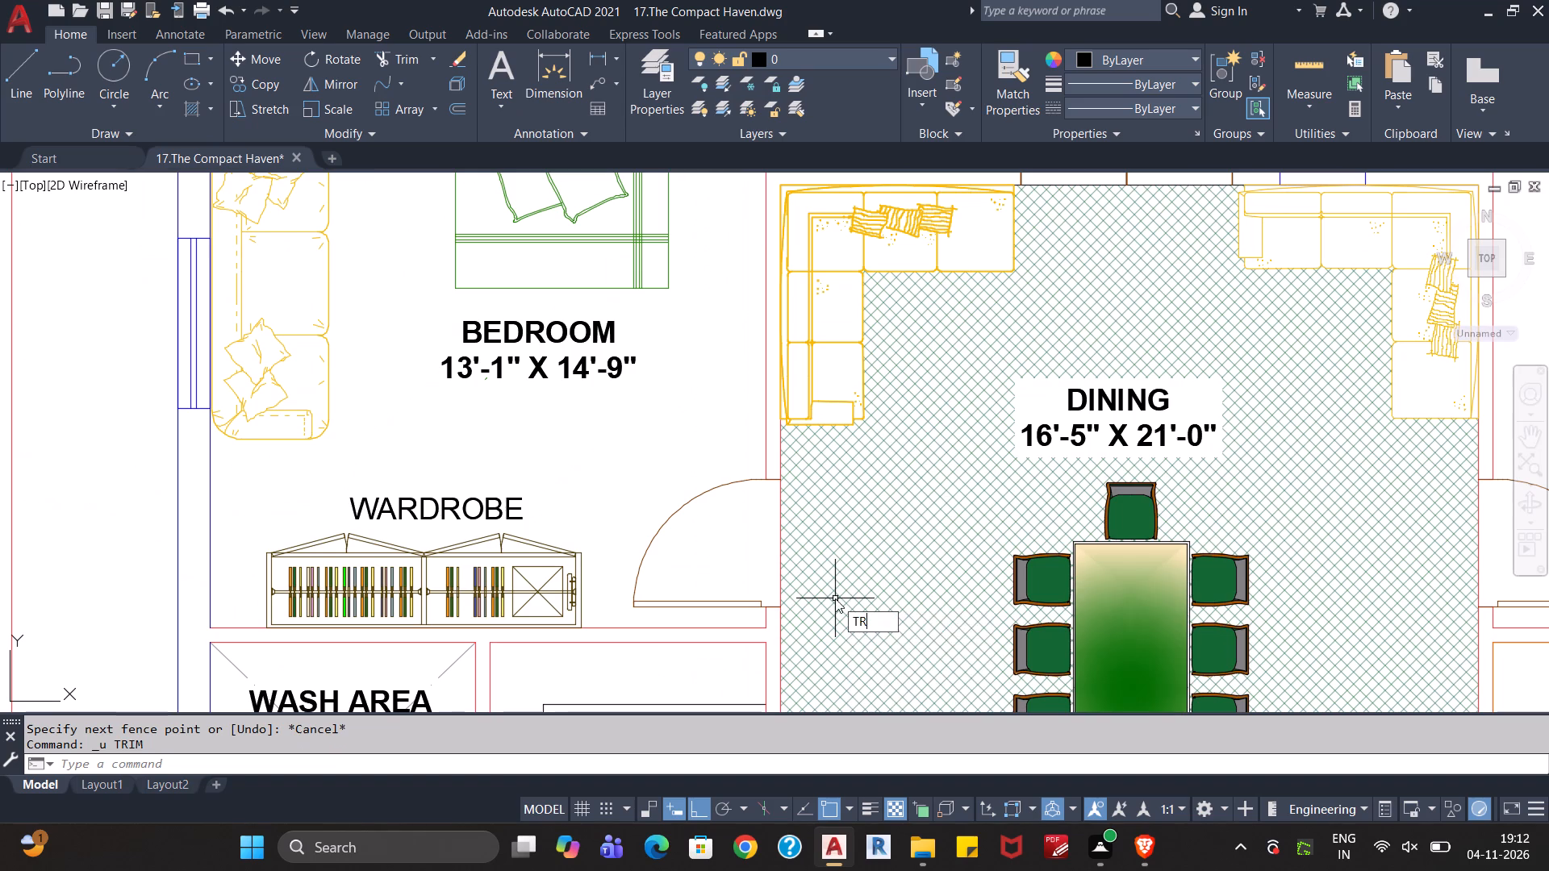
{"action": "key", "text": "Return"}
{"action": "left_click", "coordinate": [759, 564]}
{"action": "left_click", "coordinate": [801, 546]}
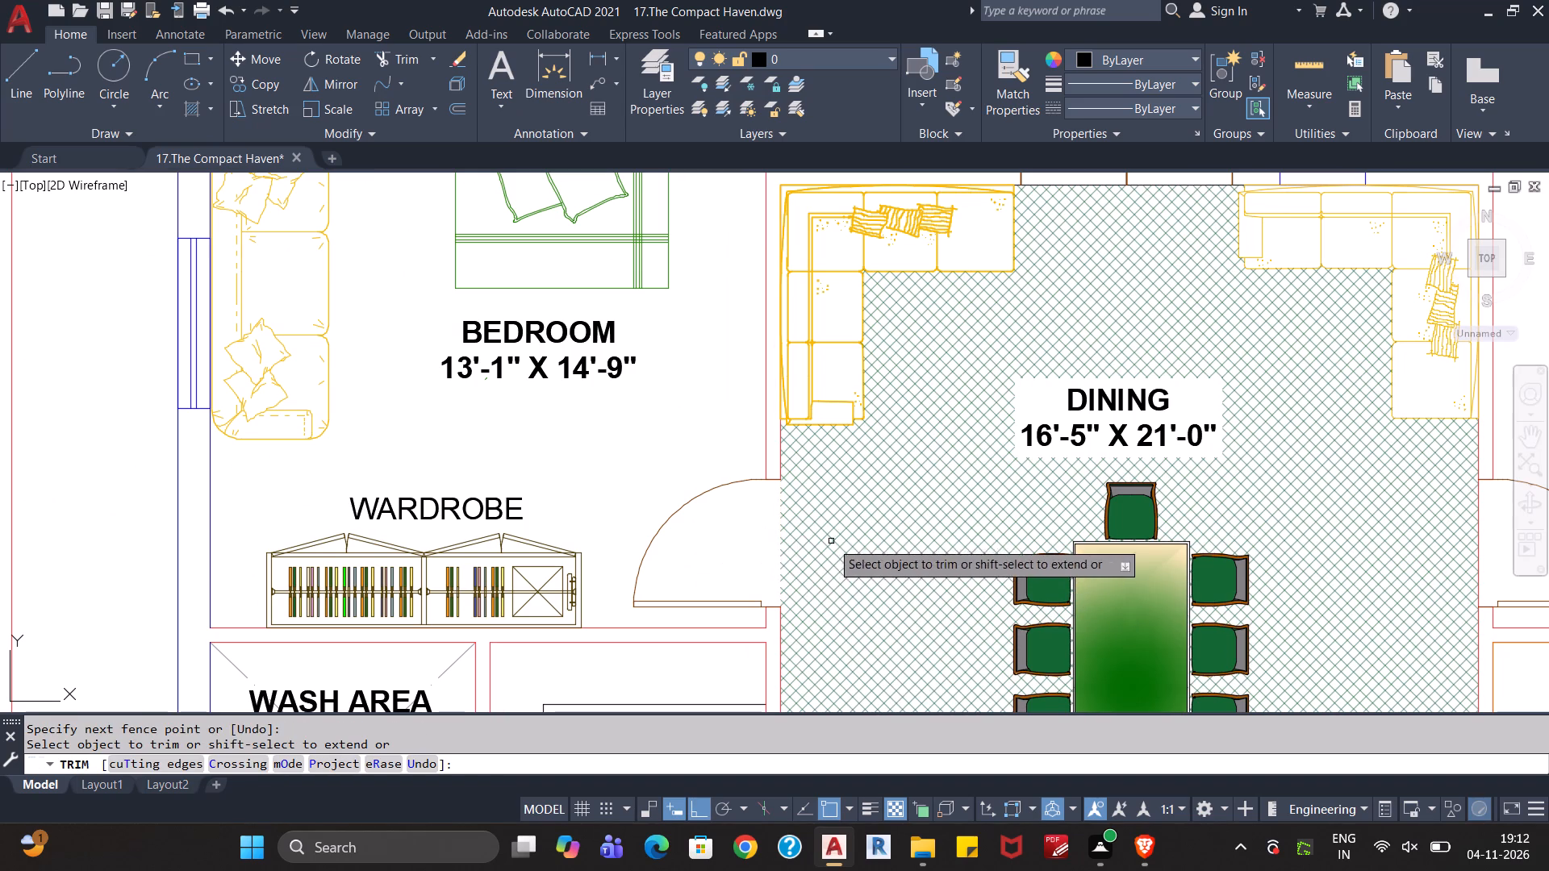
{"action": "middle_click_drag", "start_coordinate": [1133, 266], "coordinate": [1087, 377]}
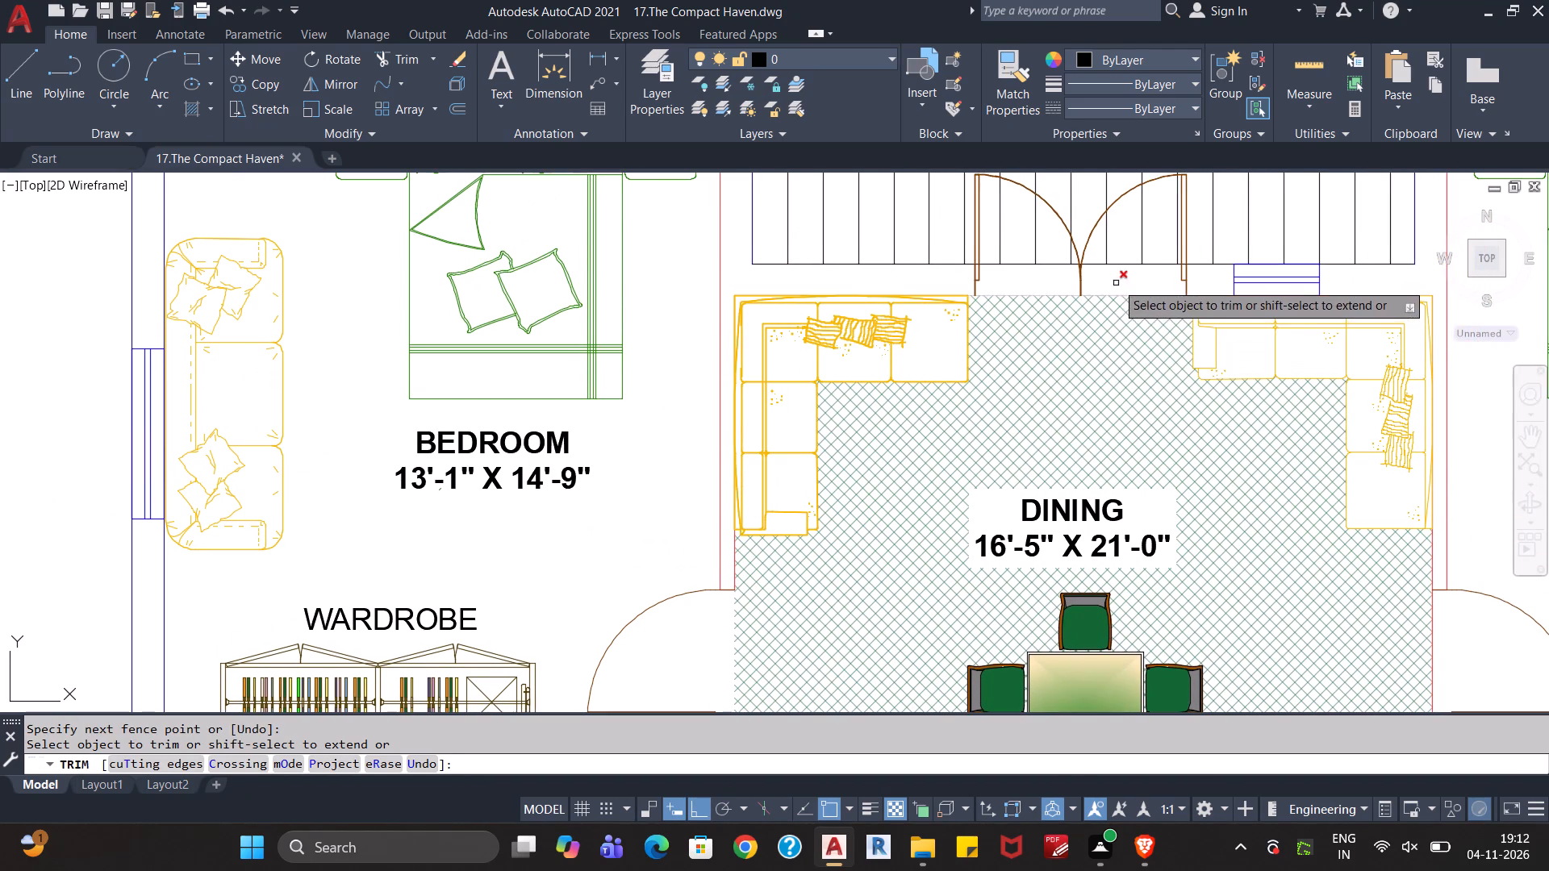
{"action": "left_click", "coordinate": [1116, 282]}
{"action": "left_click", "coordinate": [1101, 318]}
{"action": "left_click", "coordinate": [1046, 282]}
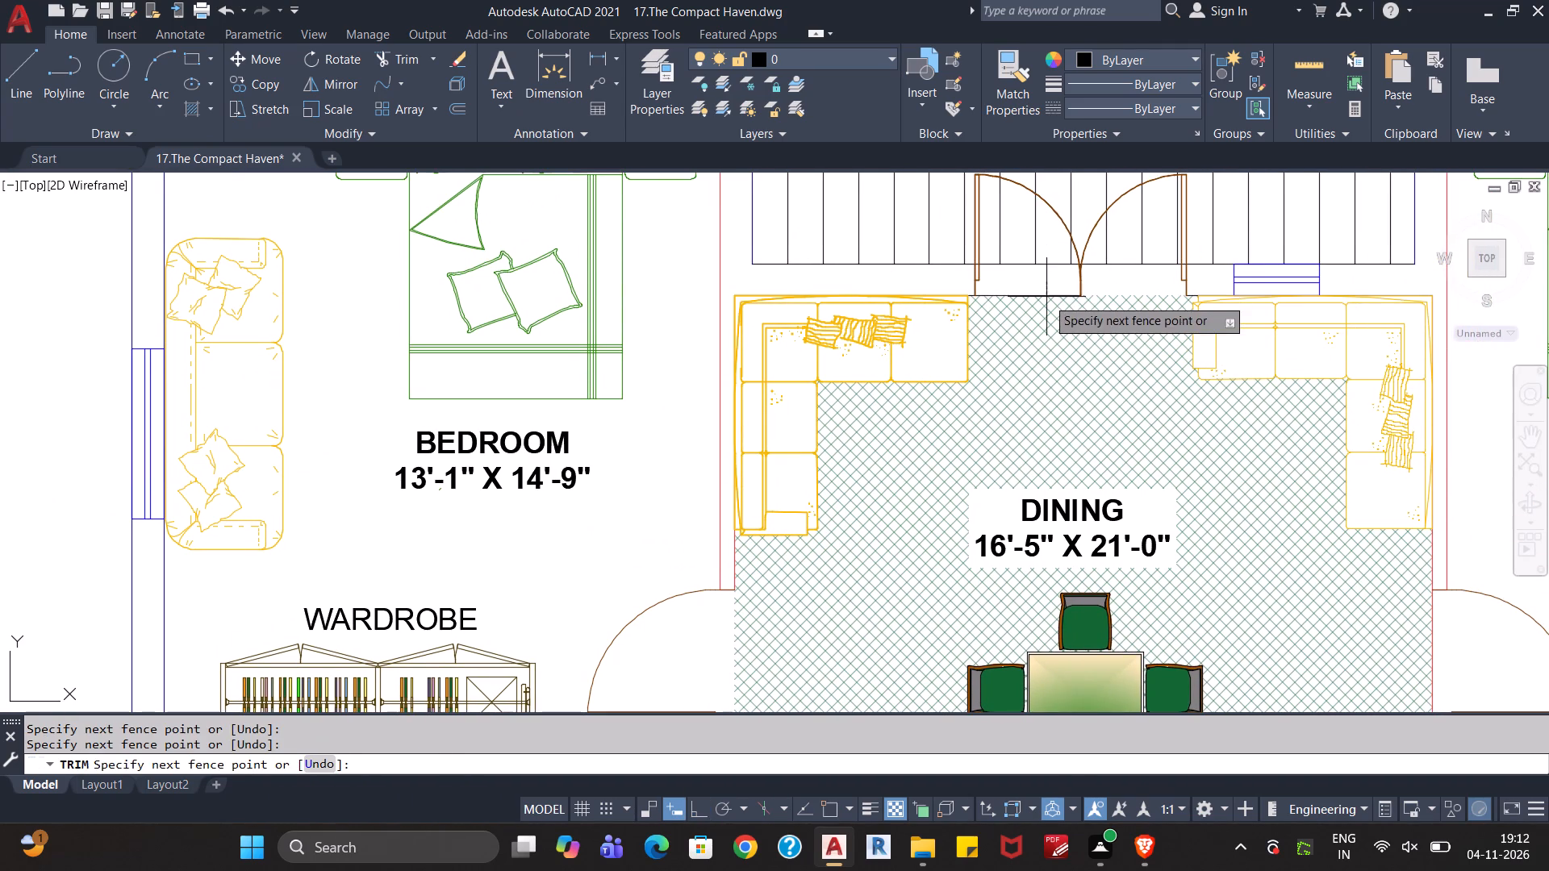
{"action": "left_click", "coordinate": [1047, 311]}
{"action": "left_click", "coordinate": [1462, 620]}
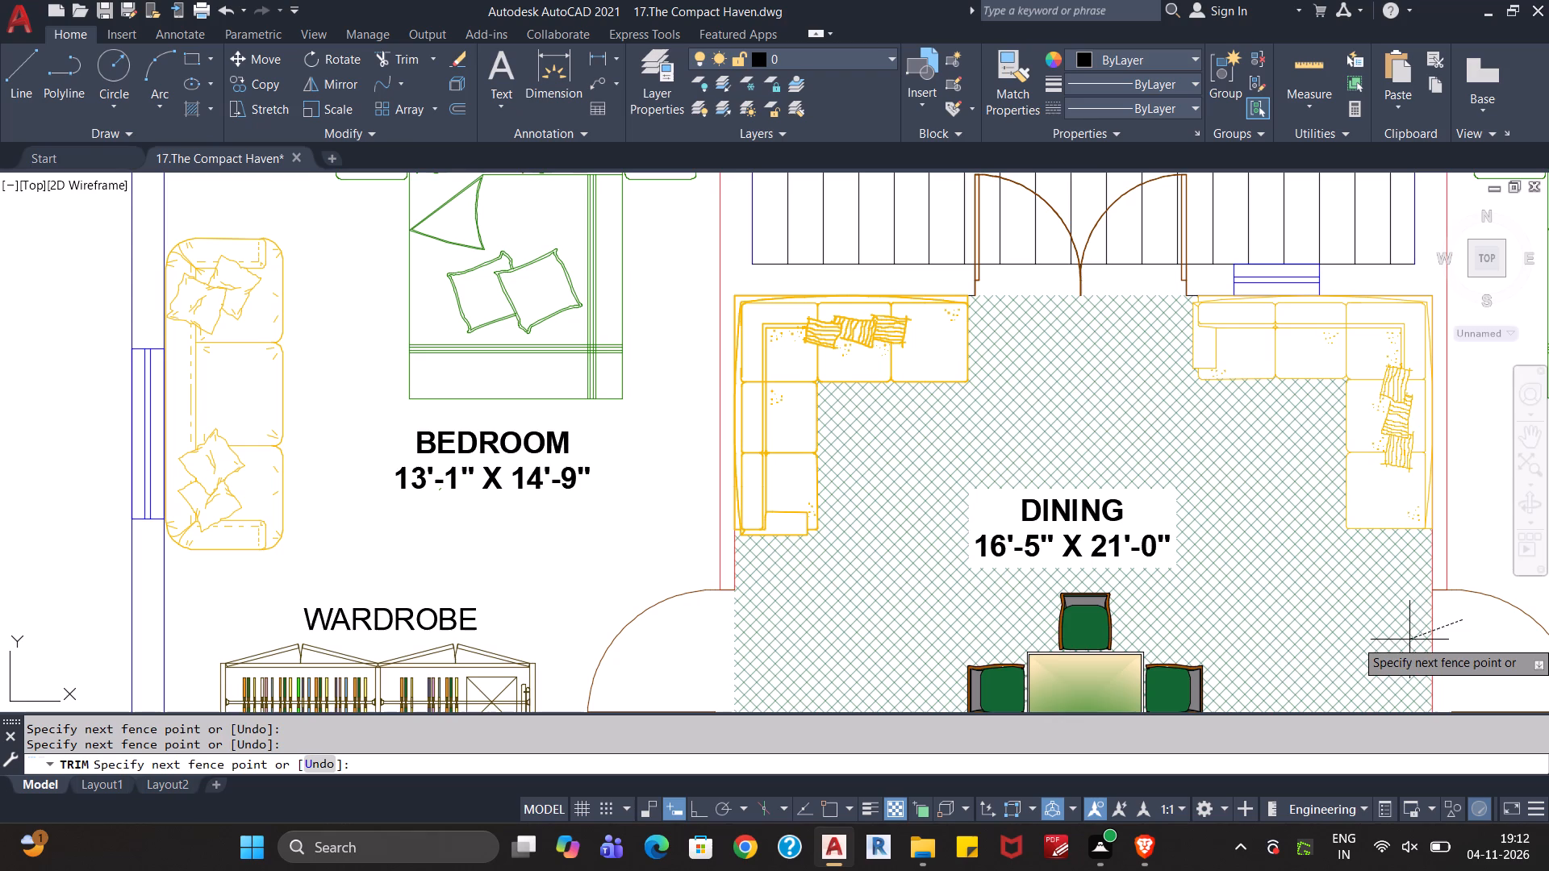
{"action": "left_click", "coordinate": [1408, 640]}
Trim the line across the opening between the dining and living areas, beside the kitchen wall, and end the Trim command.
{"action": "middle_click_drag", "start_coordinate": [1286, 642], "coordinate": [1267, 314]}
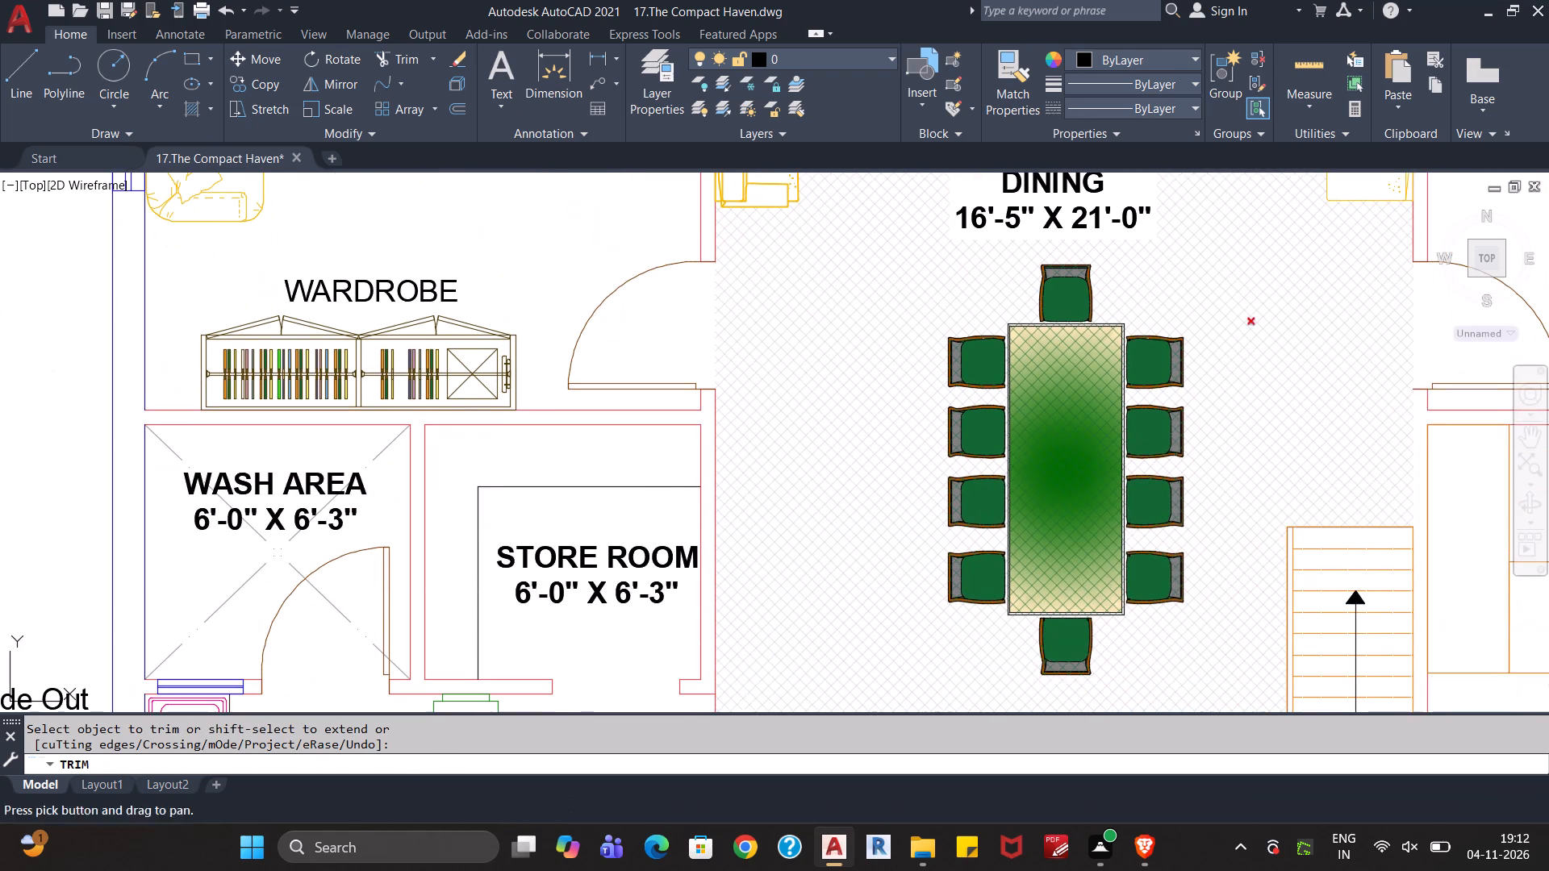
{"action": "scroll", "coordinate": [959, 563], "scroll_direction": "down", "scroll_amount": 1}
{"action": "middle_click_drag", "start_coordinate": [901, 603], "coordinate": [956, 394]}
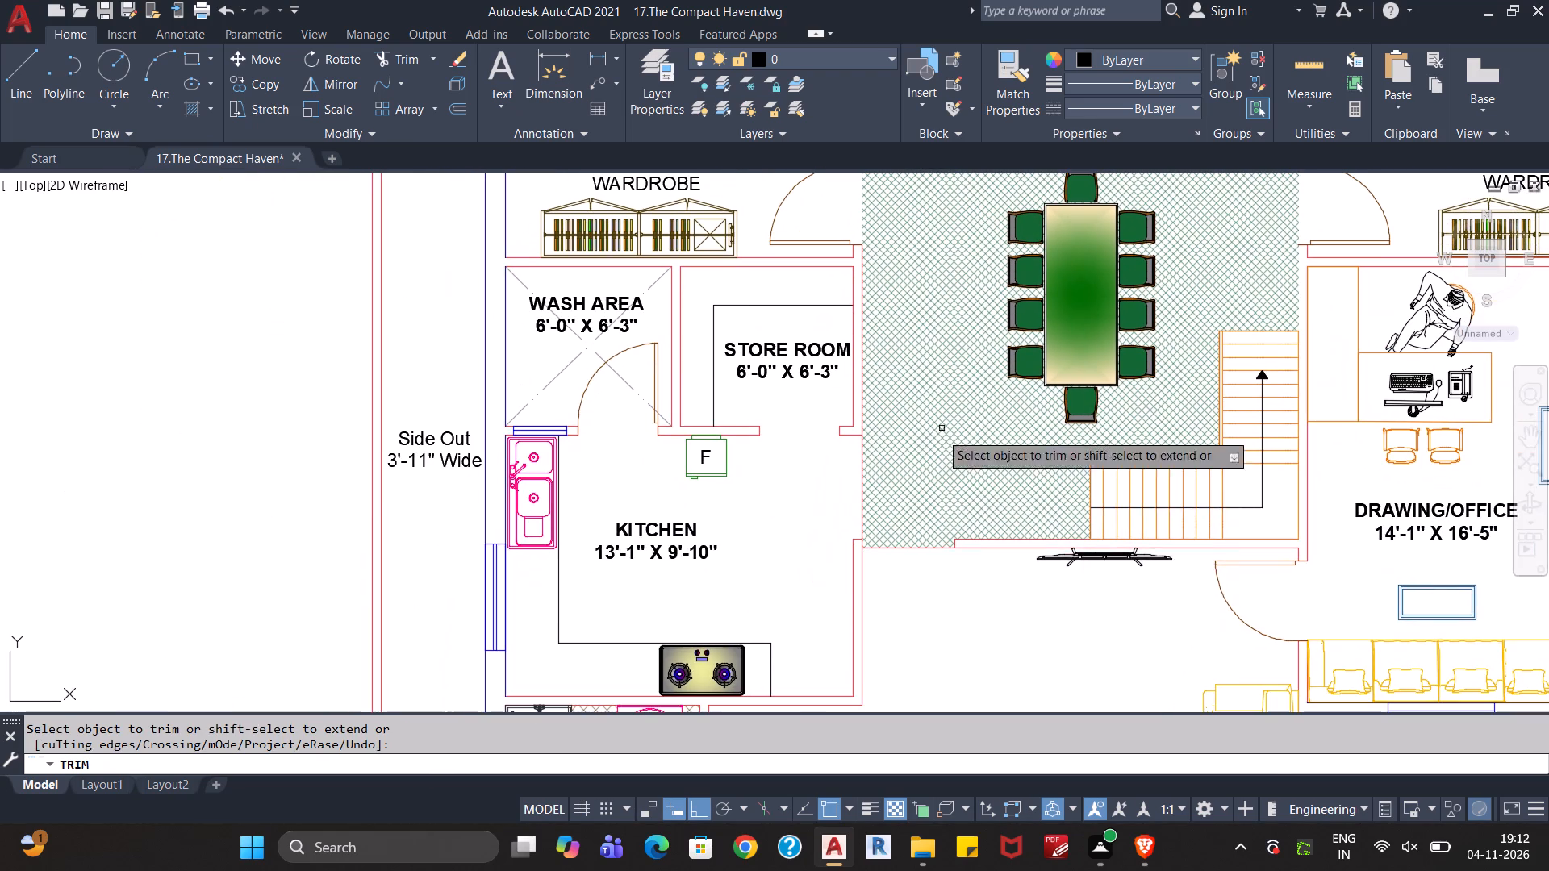
{"action": "left_click", "coordinate": [921, 566]}
{"action": "left_click", "coordinate": [929, 519]}
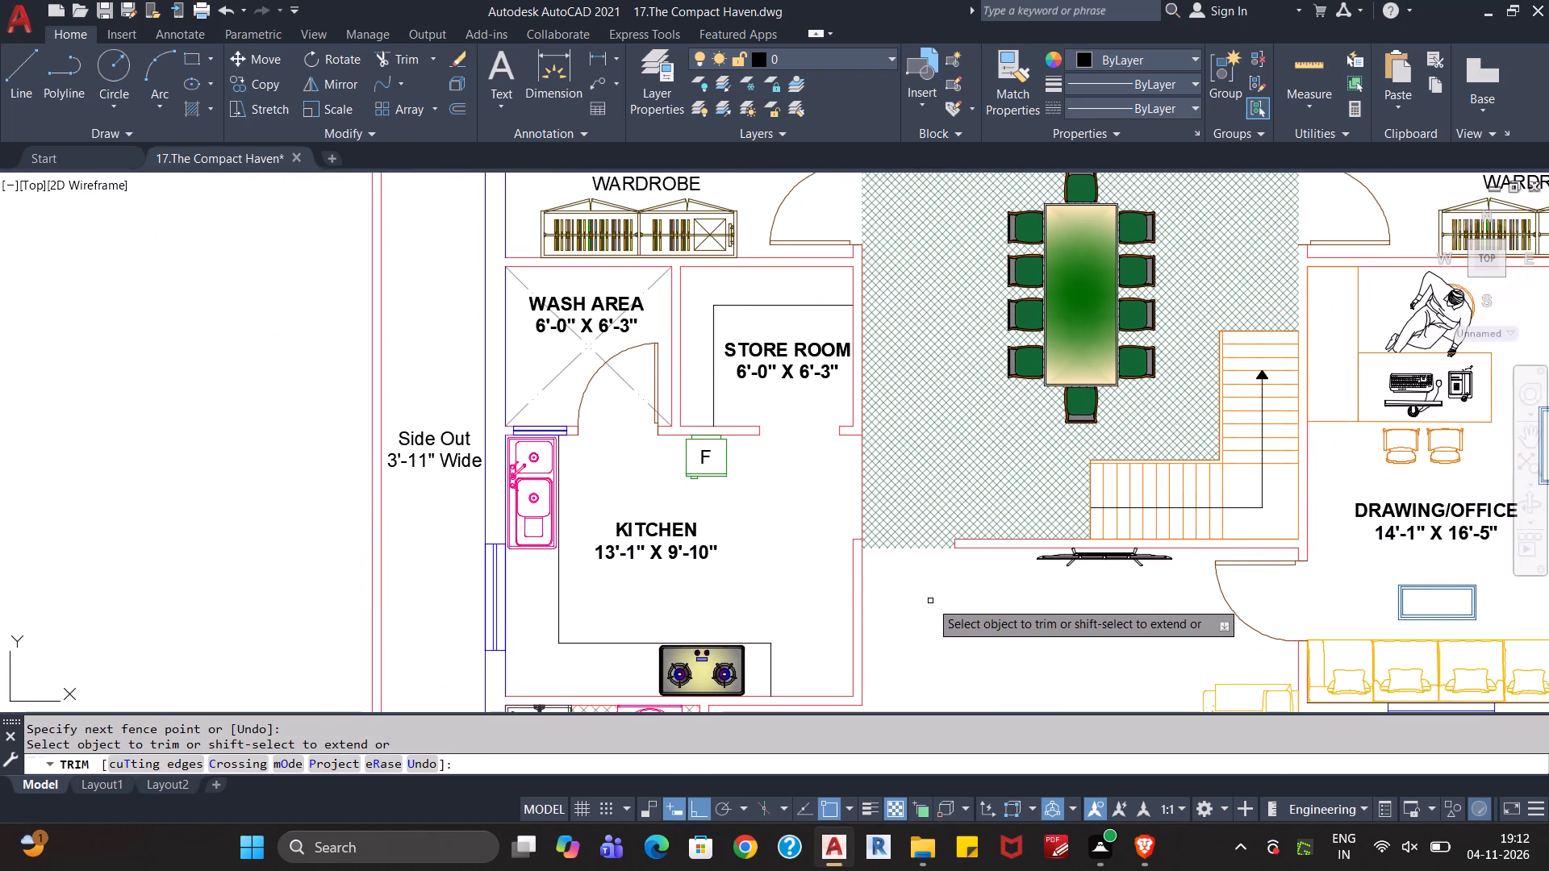
{"action": "scroll", "coordinate": [930, 602], "scroll_direction": "down", "scroll_amount": 1}
{"action": "key", "text": "Escape"}
{"action": "key", "text": "Escape"}
Save The Compact Haven drawing with the whole floor plan in view.
{"action": "scroll", "coordinate": [930, 602], "scroll_direction": "down", "scroll_amount": 1}
{"action": "middle_click_drag", "start_coordinate": [934, 627], "coordinate": [934, 623]}
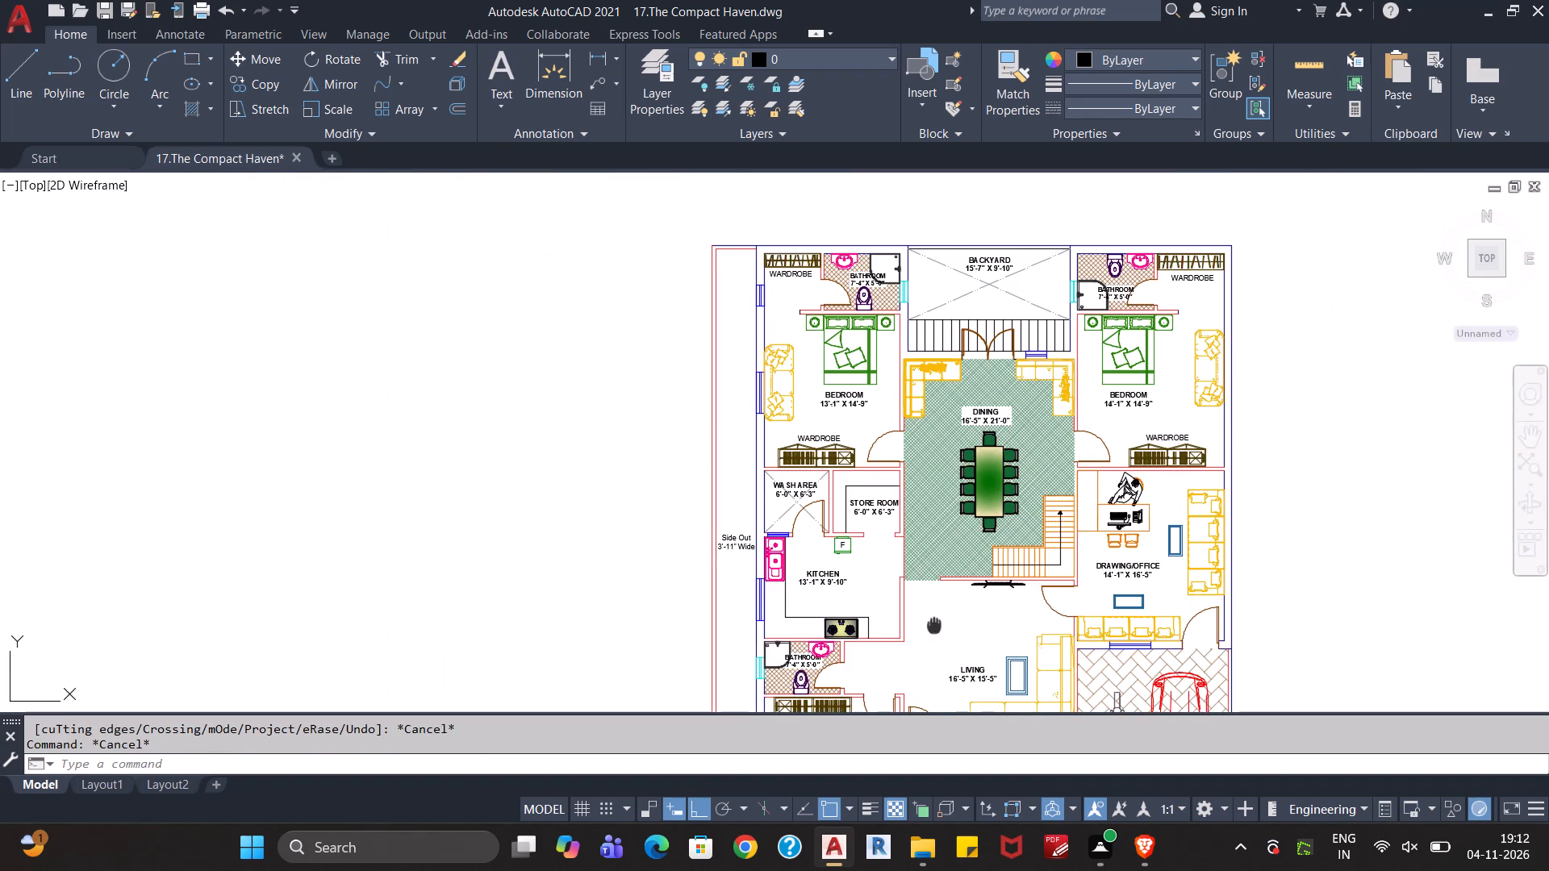
{"action": "middle_click_drag", "start_coordinate": [934, 623], "coordinate": [913, 528]}
{"action": "scroll", "coordinate": [1322, 462], "scroll_direction": "down", "scroll_amount": 1}
{"action": "middle_click_drag", "start_coordinate": [1319, 461], "coordinate": [1214, 493]}
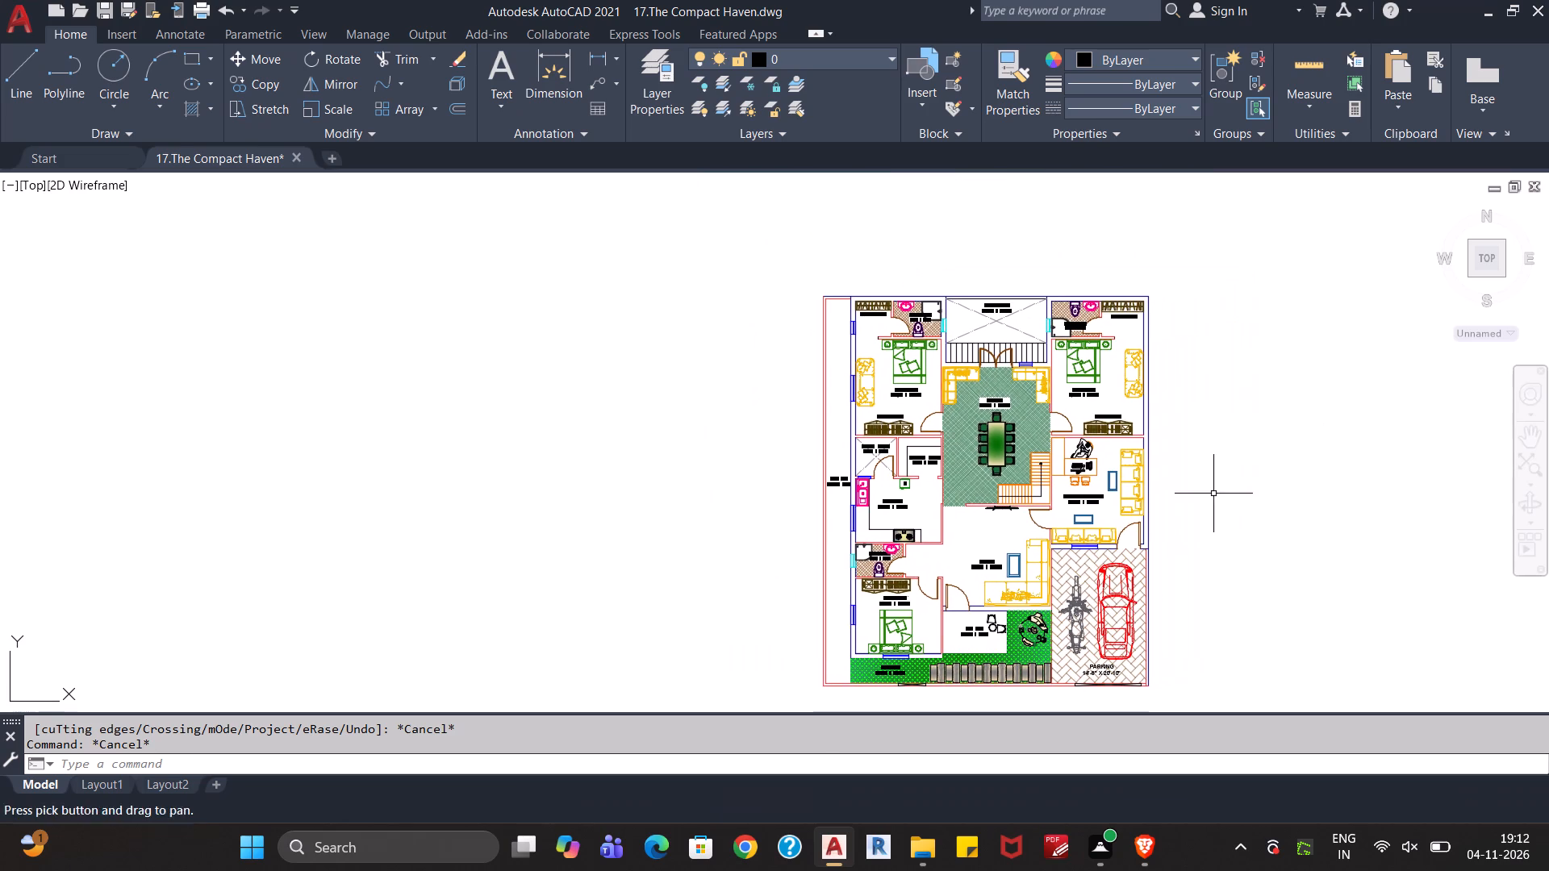
{"action": "key", "text": "ctrl+s"}
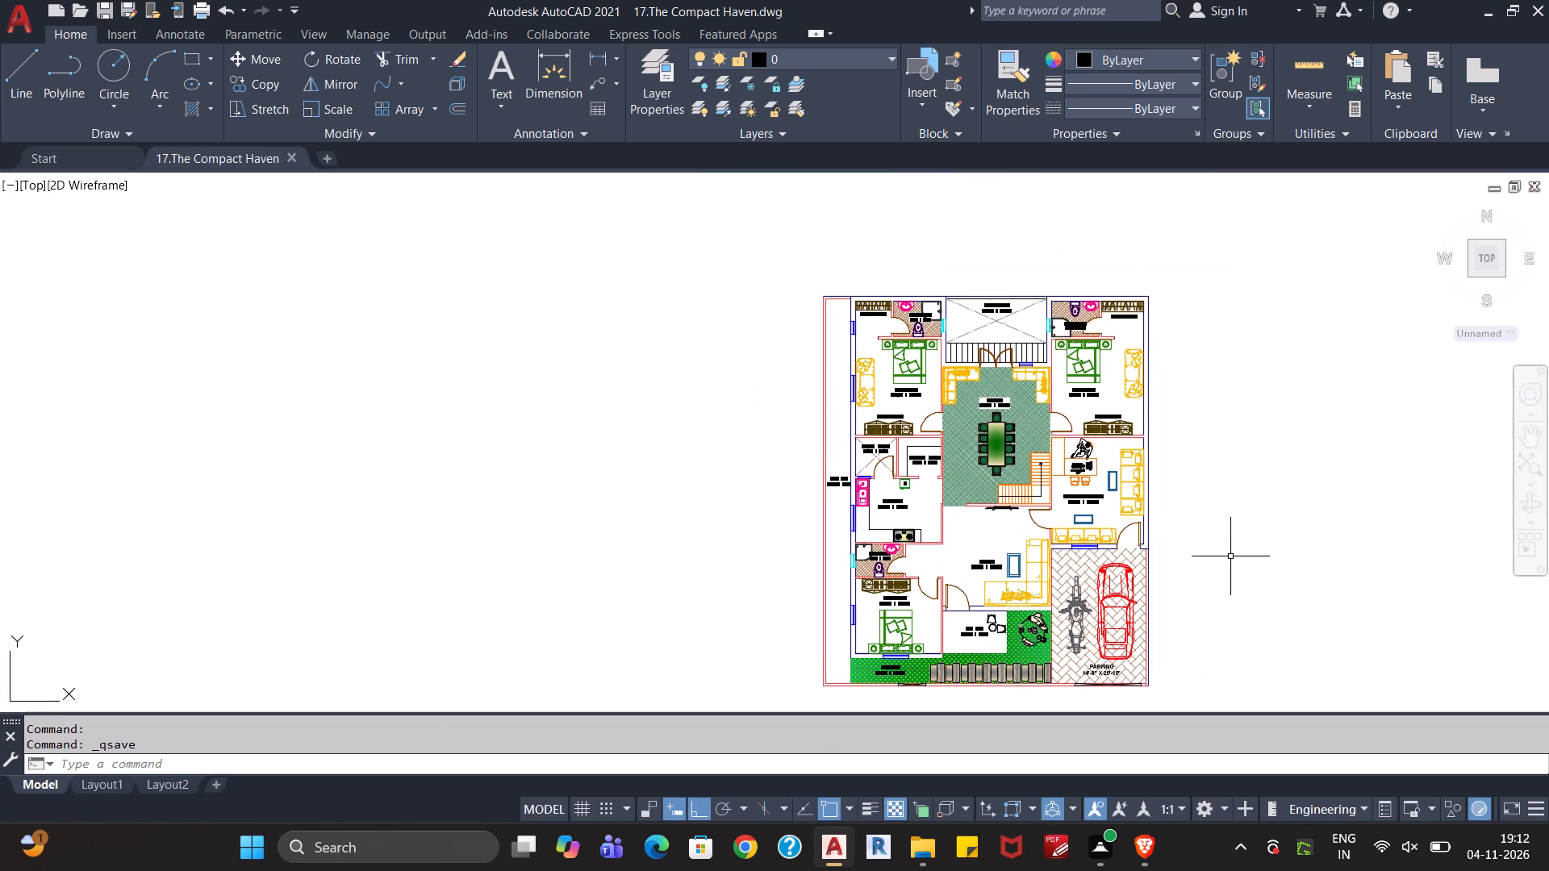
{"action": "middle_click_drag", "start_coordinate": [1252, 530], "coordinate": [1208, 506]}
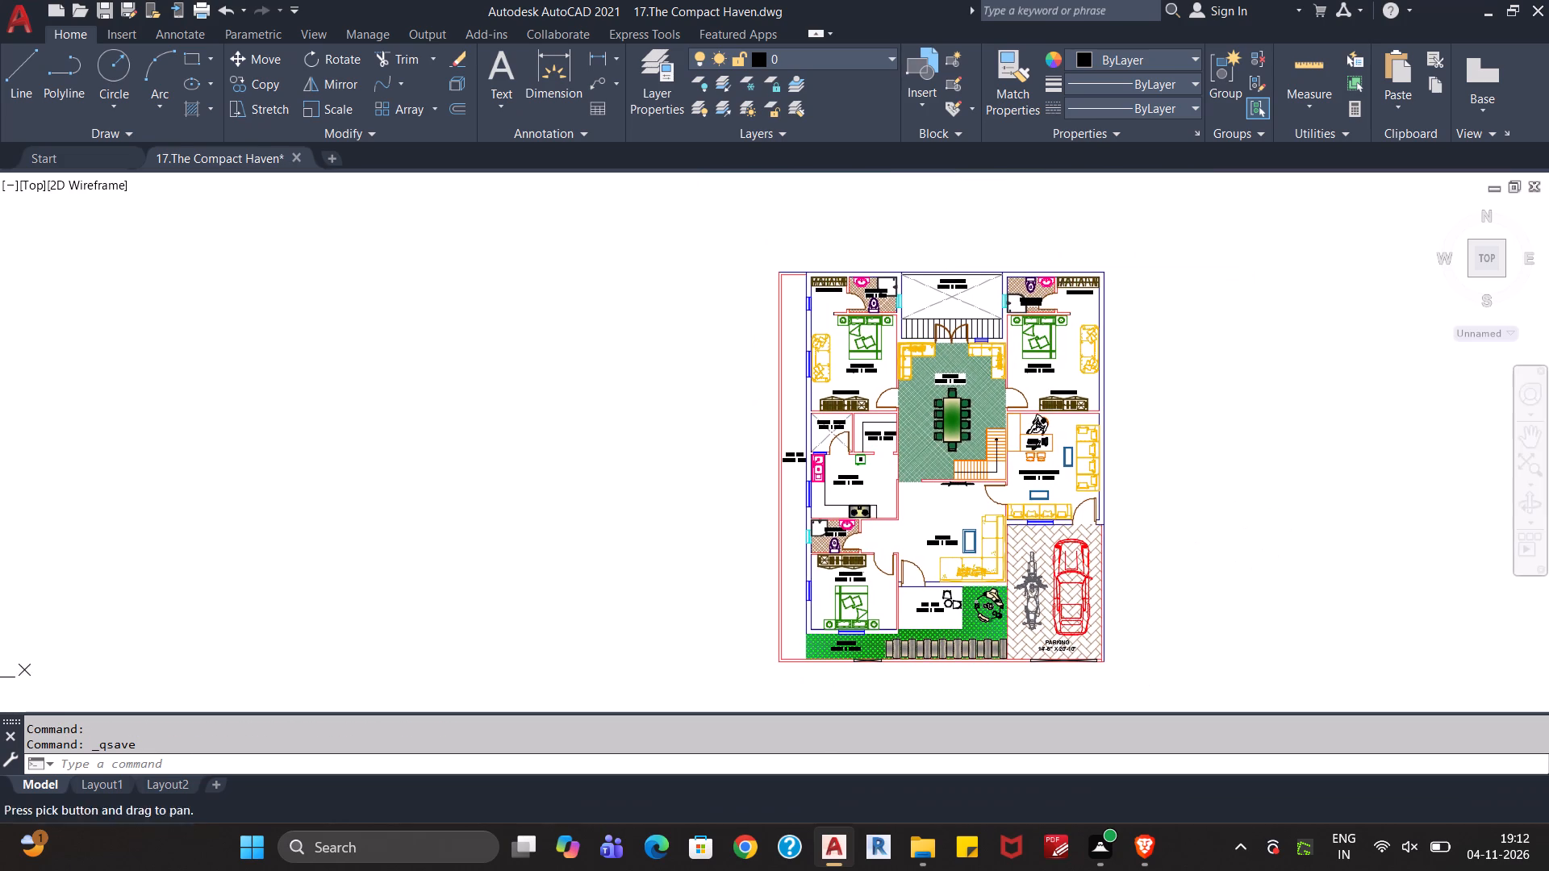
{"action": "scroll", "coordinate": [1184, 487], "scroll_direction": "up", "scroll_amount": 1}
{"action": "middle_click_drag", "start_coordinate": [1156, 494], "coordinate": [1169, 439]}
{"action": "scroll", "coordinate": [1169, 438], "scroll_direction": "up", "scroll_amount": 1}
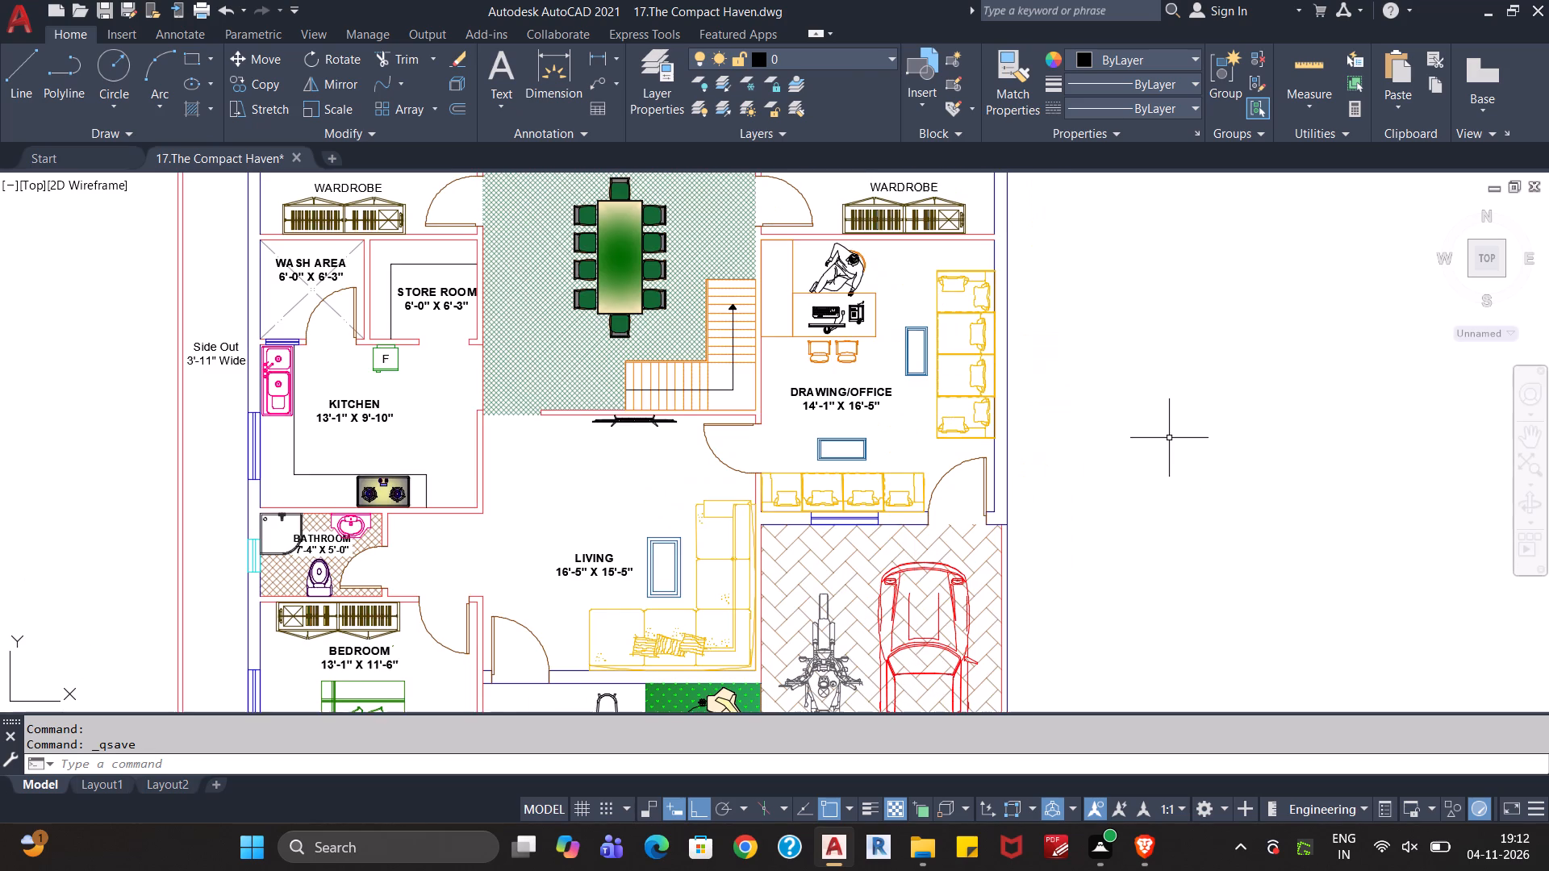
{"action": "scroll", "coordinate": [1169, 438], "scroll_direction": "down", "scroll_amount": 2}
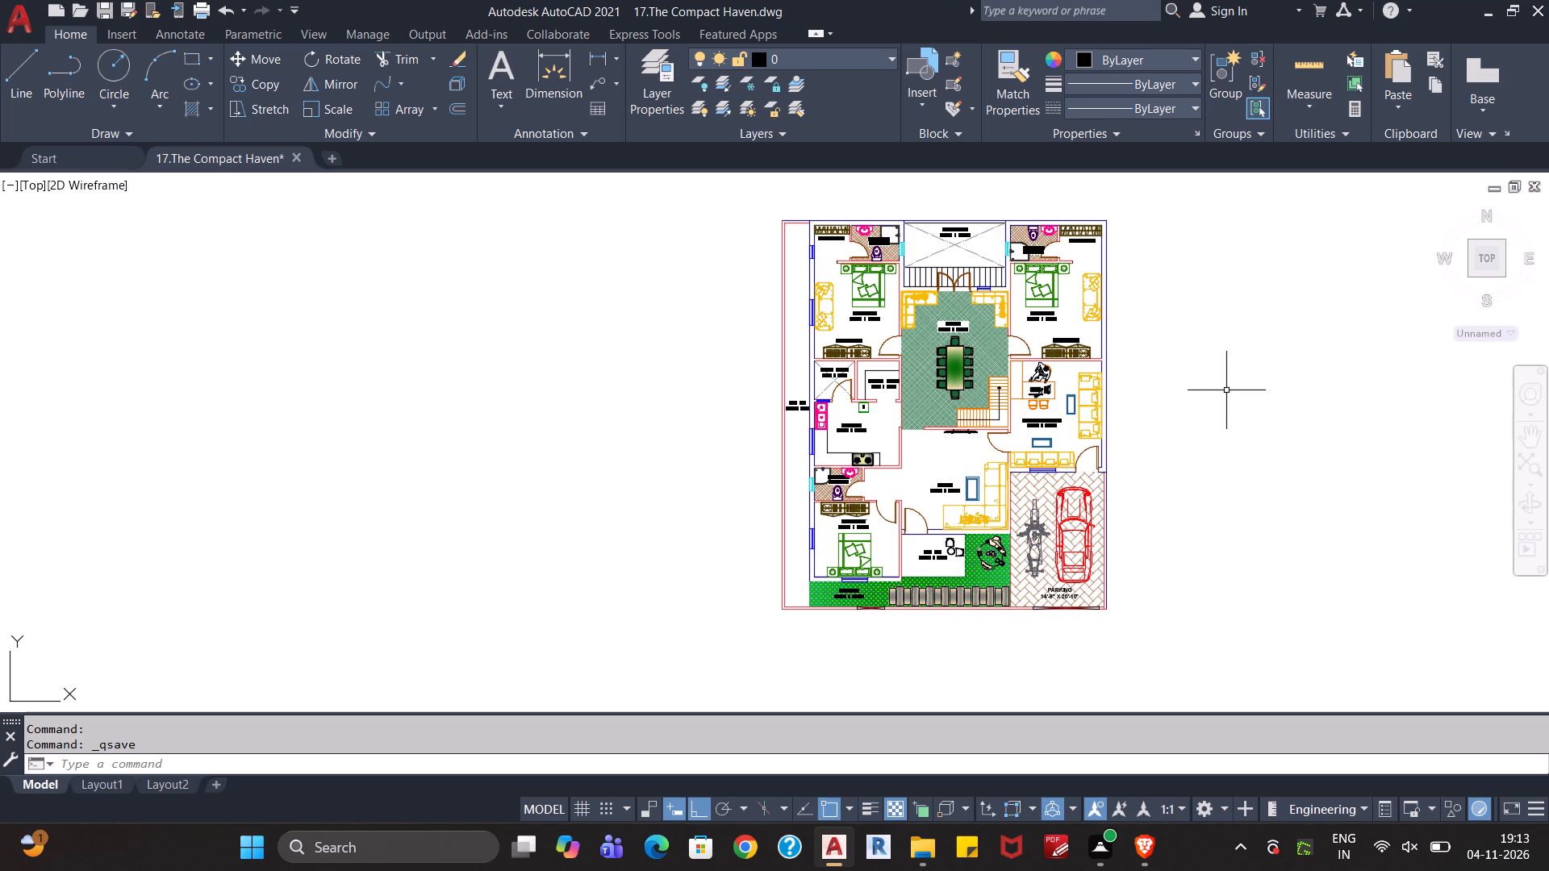
Save The Compact Haven drawing.
{"action": "key", "text": "ctrl+s"}
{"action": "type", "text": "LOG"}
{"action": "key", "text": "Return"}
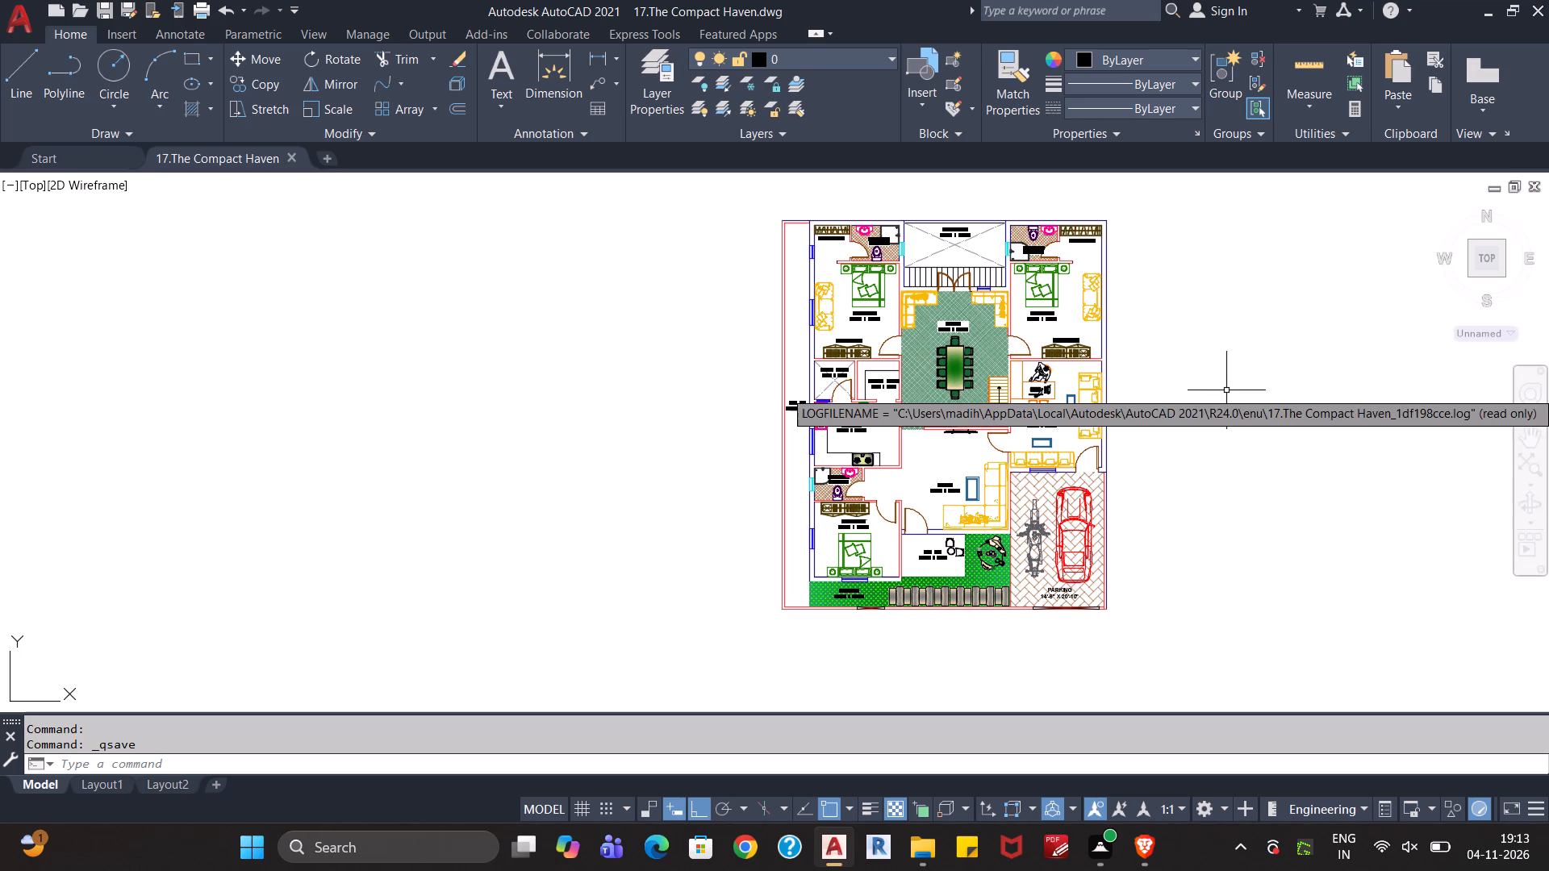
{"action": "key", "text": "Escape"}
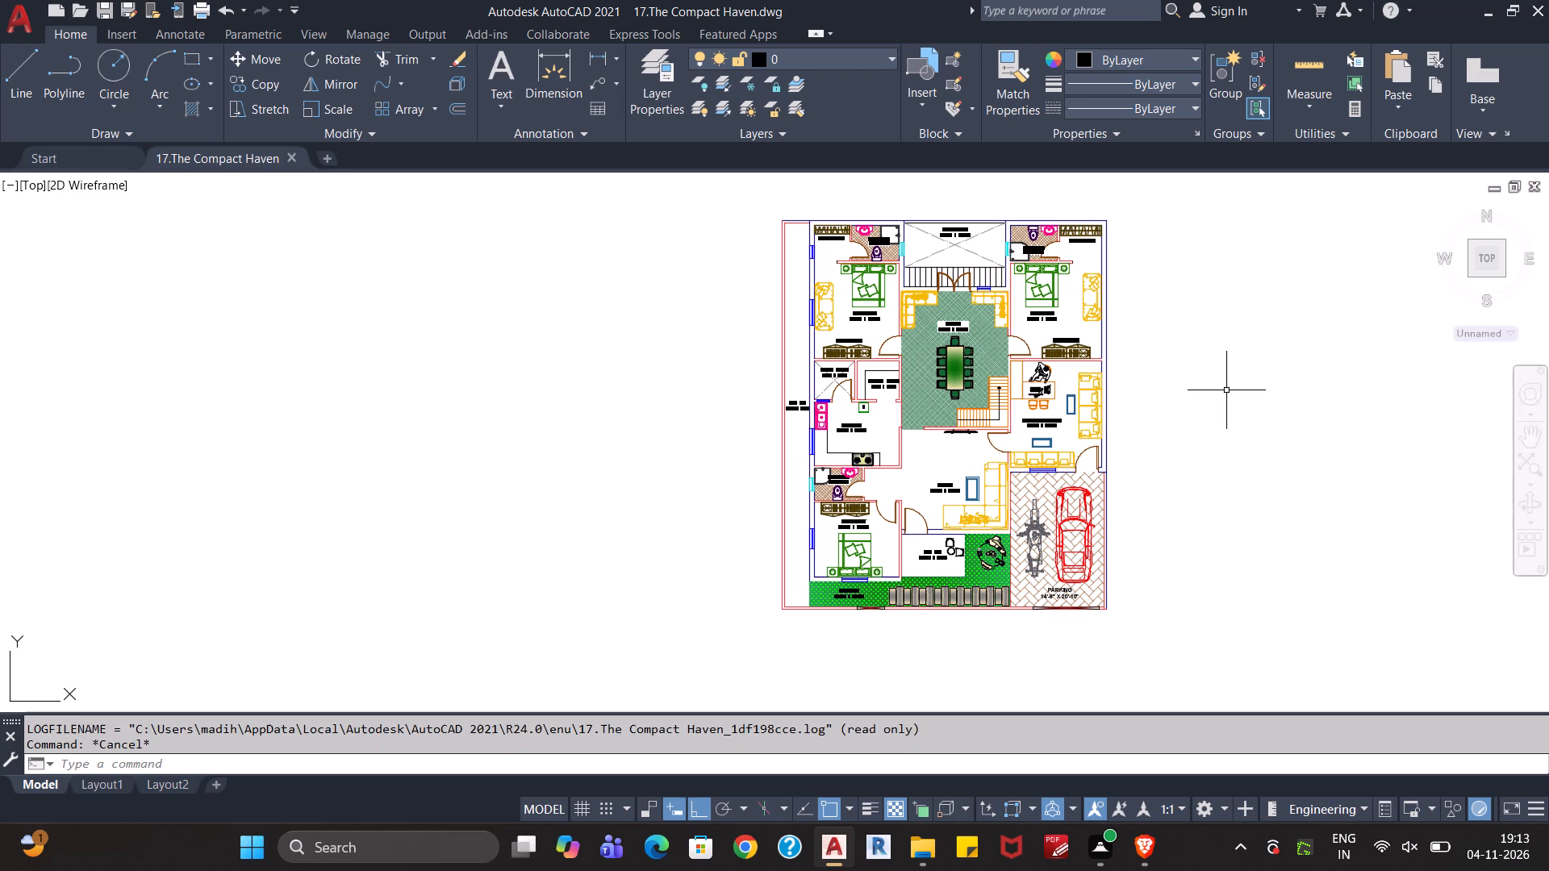
Save The Compact Haven drawing again.
{"action": "key", "text": "ctrl+s"}
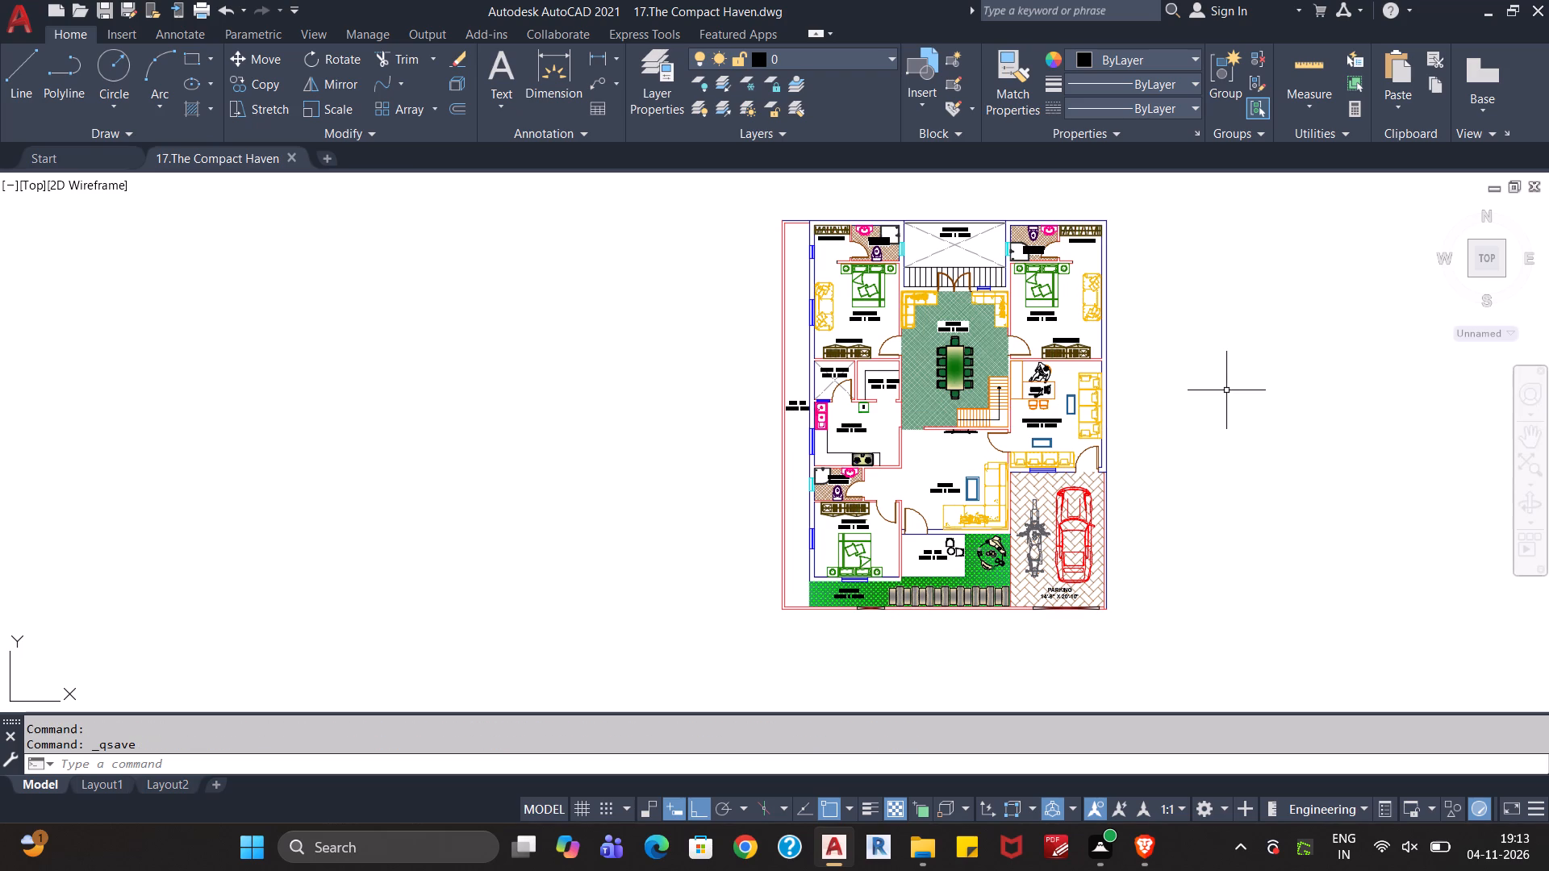
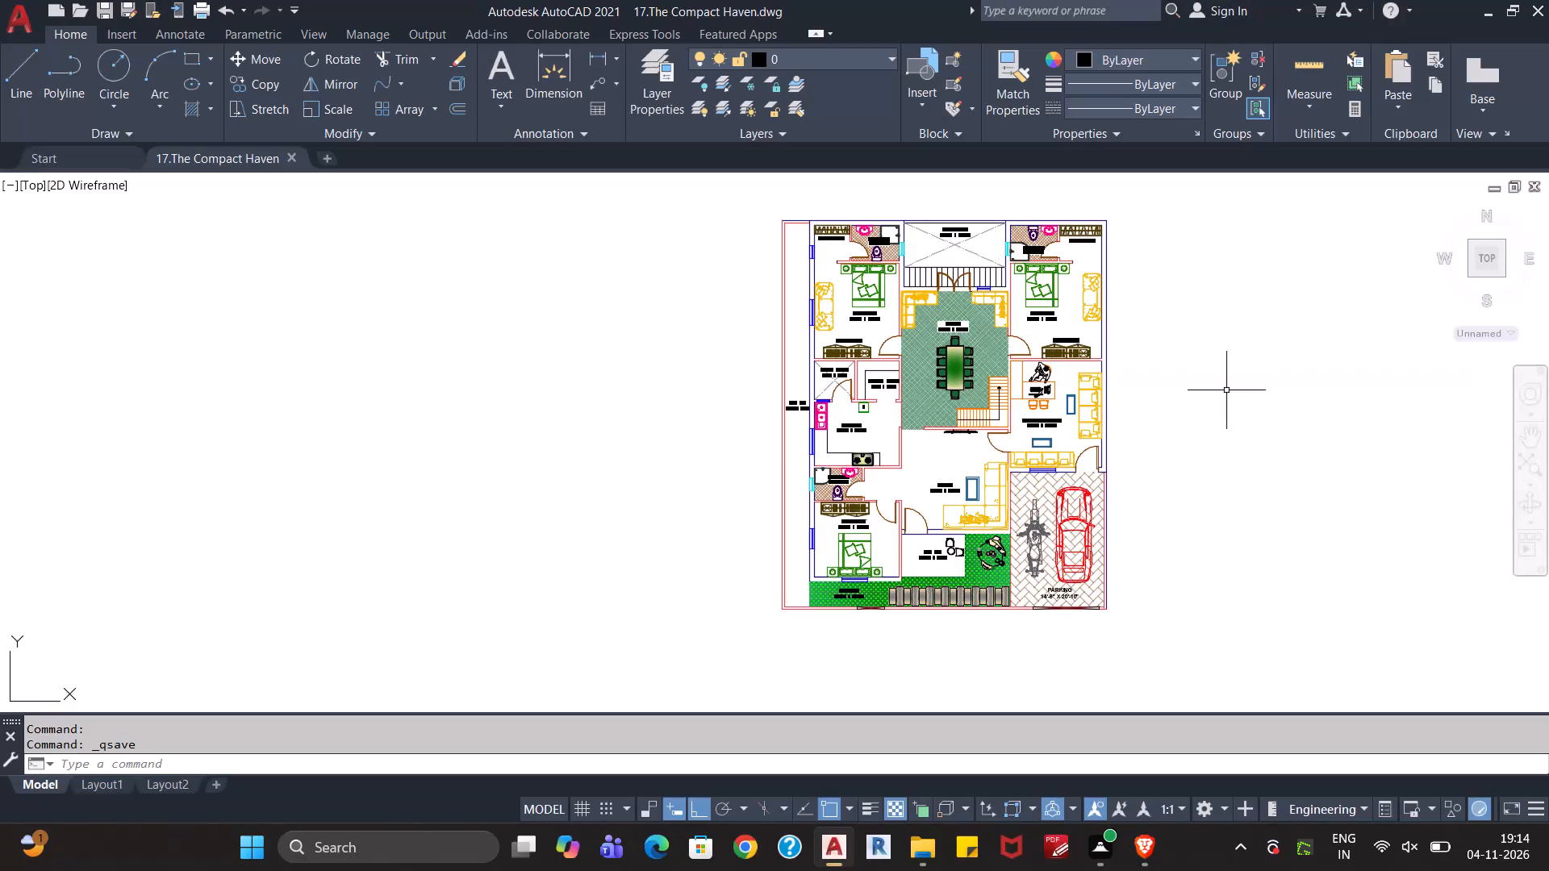
Close AutoCAD with the saved The Compact Haven drawing.
{"action": "left_click", "coordinate": [1534, 4]}
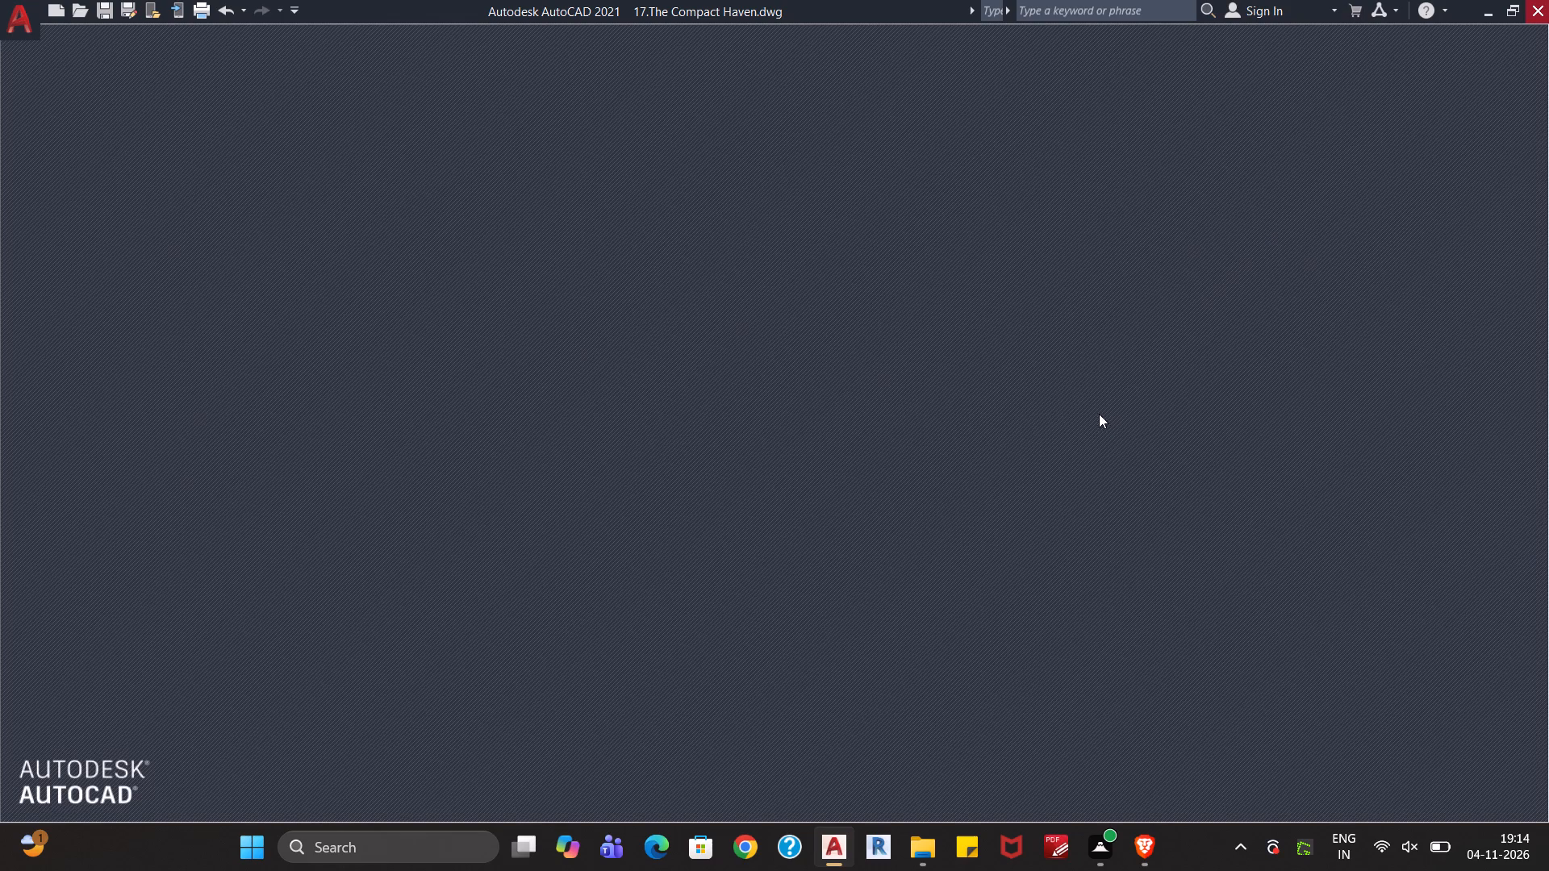